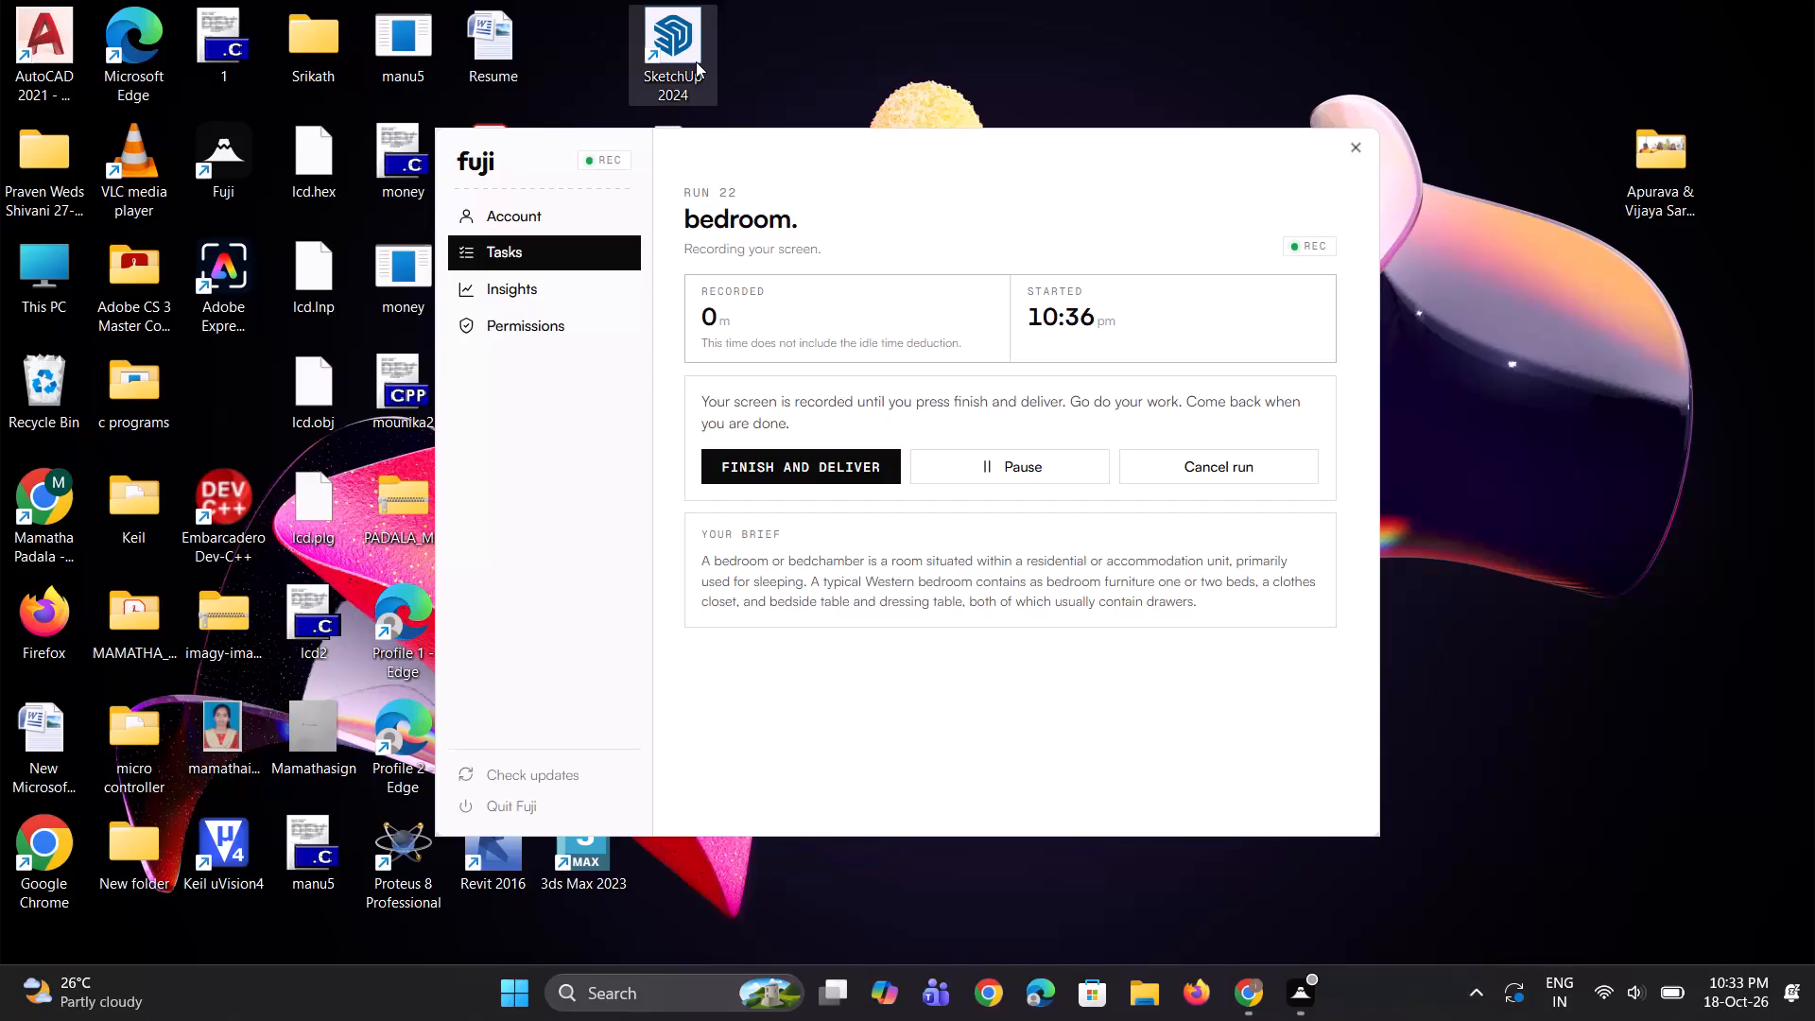
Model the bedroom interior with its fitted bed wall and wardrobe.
Launch SketchUp 2024 from the desktop.
double_click(696, 61)
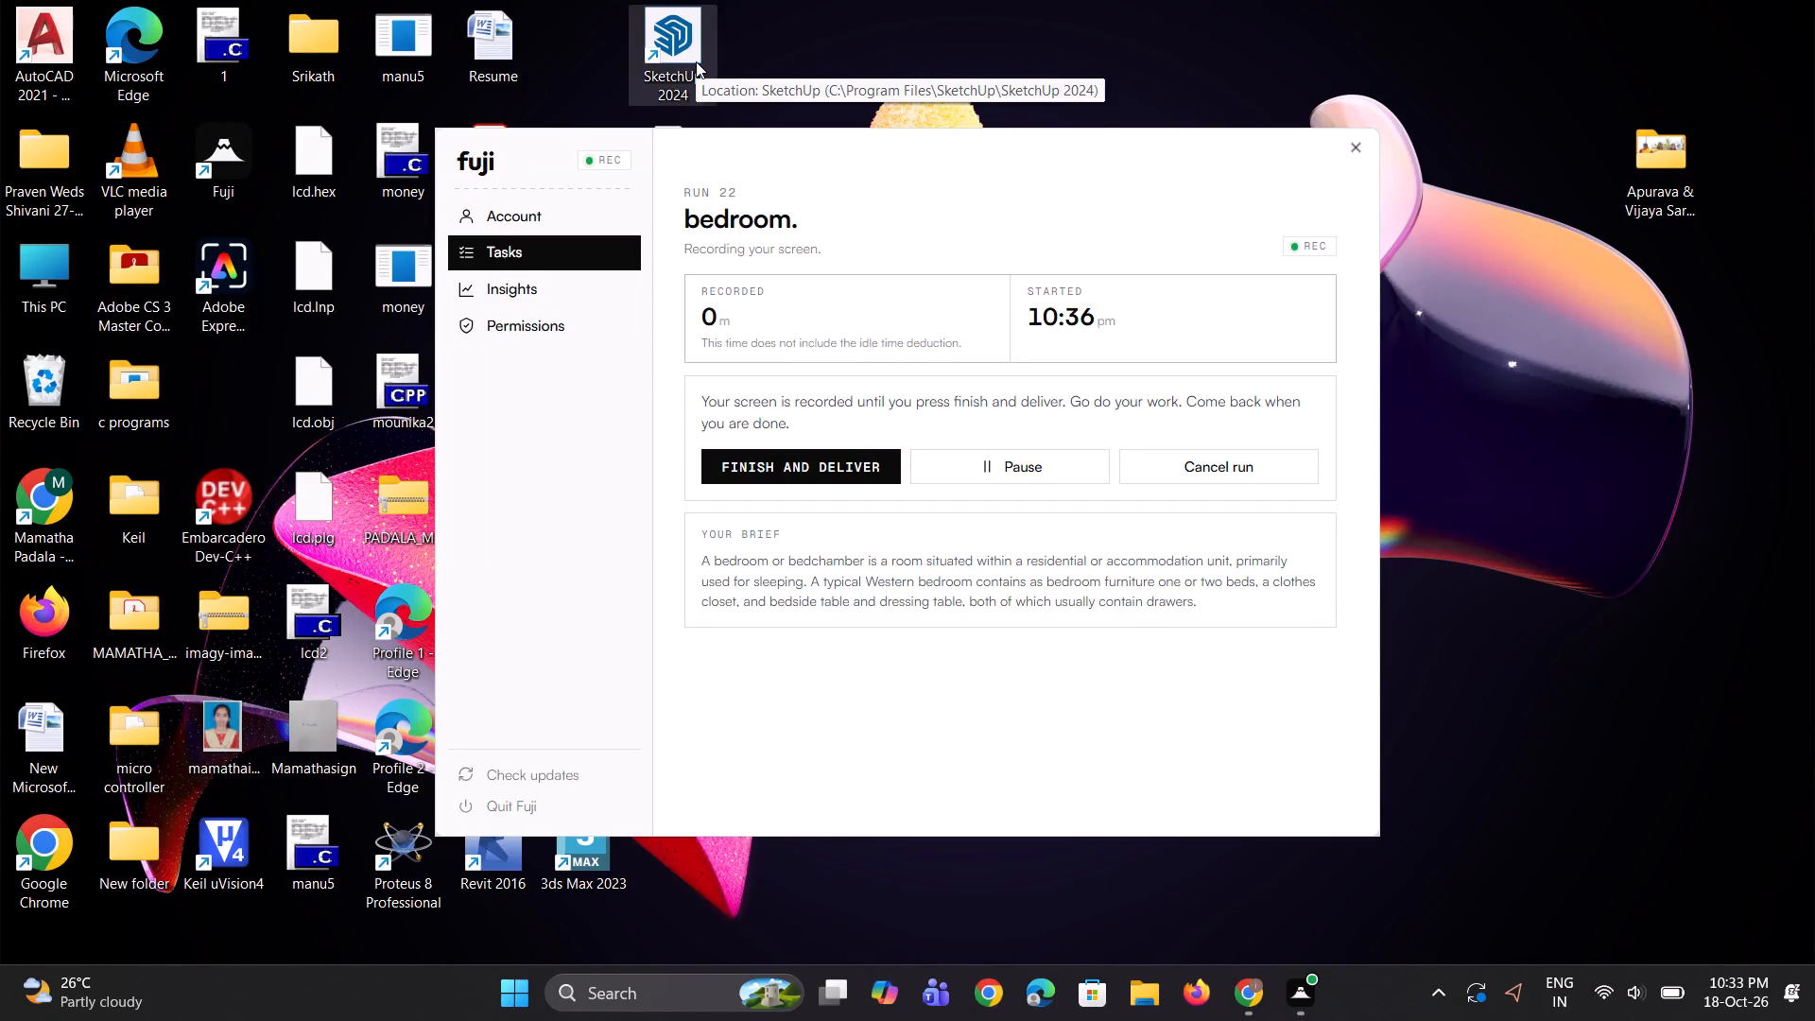
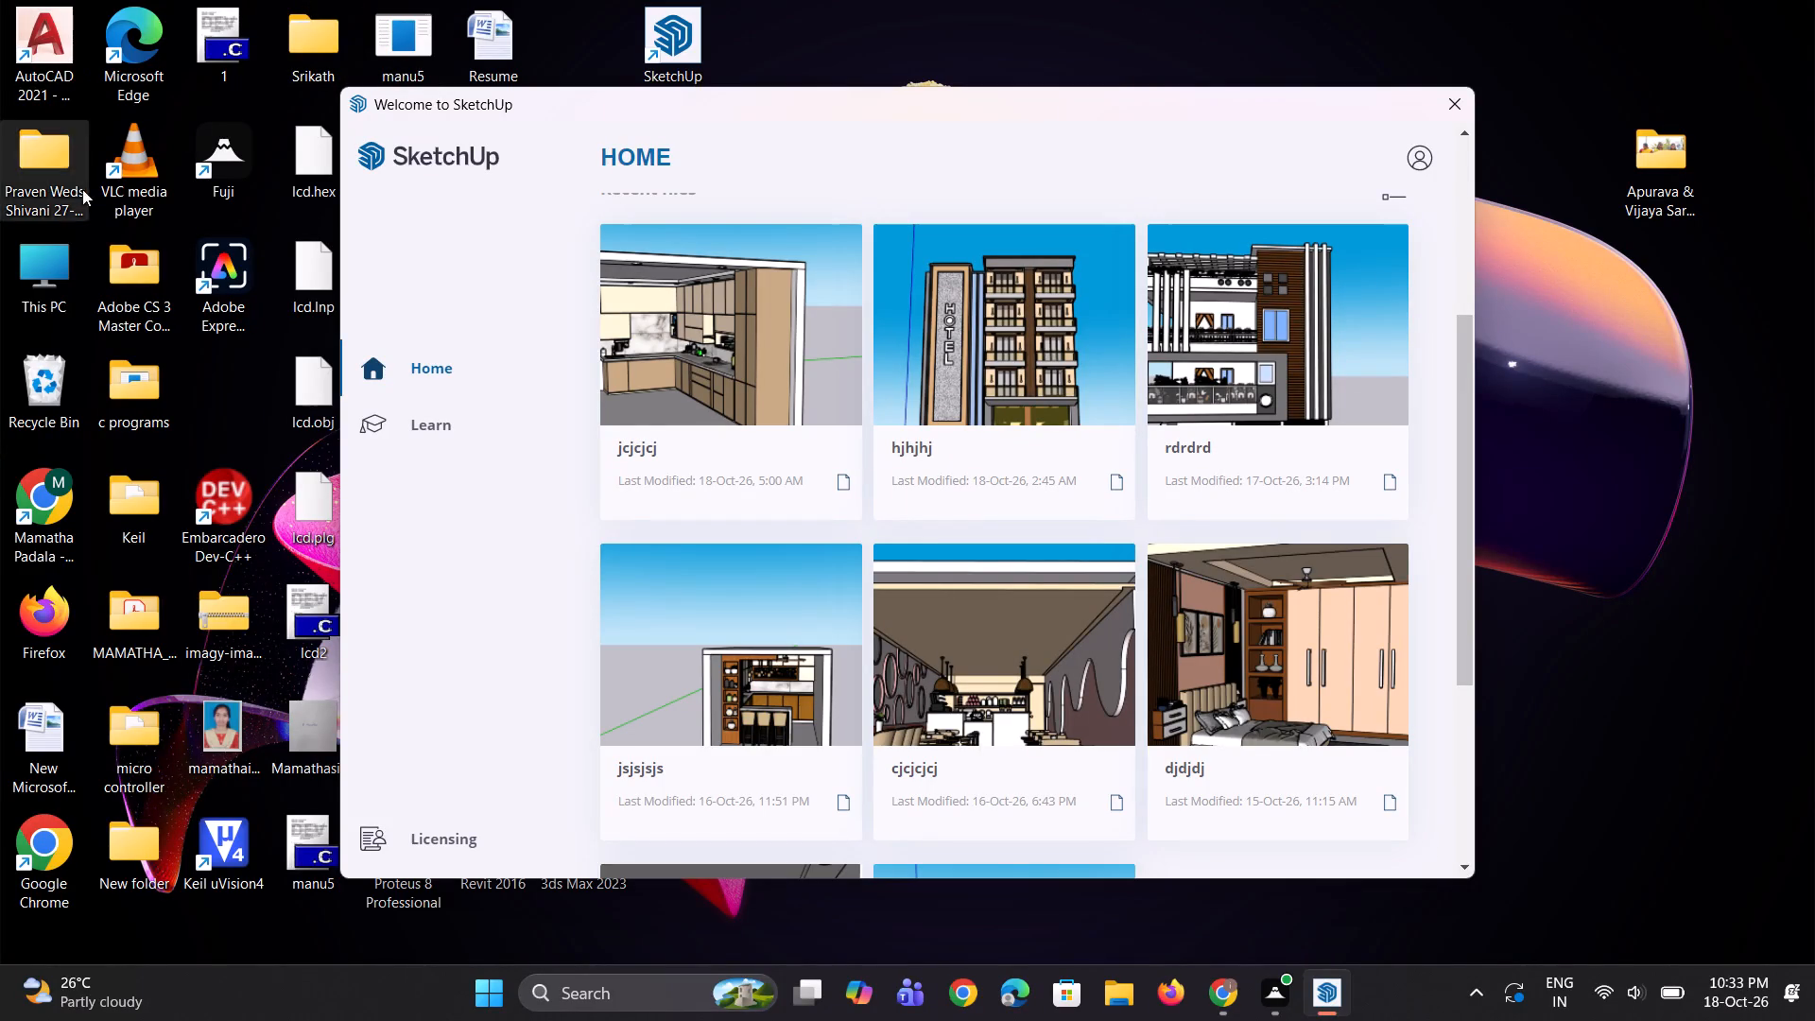
Start a new model from one of the templates in the welcome window.
scroll(682, 404, "up", 7)
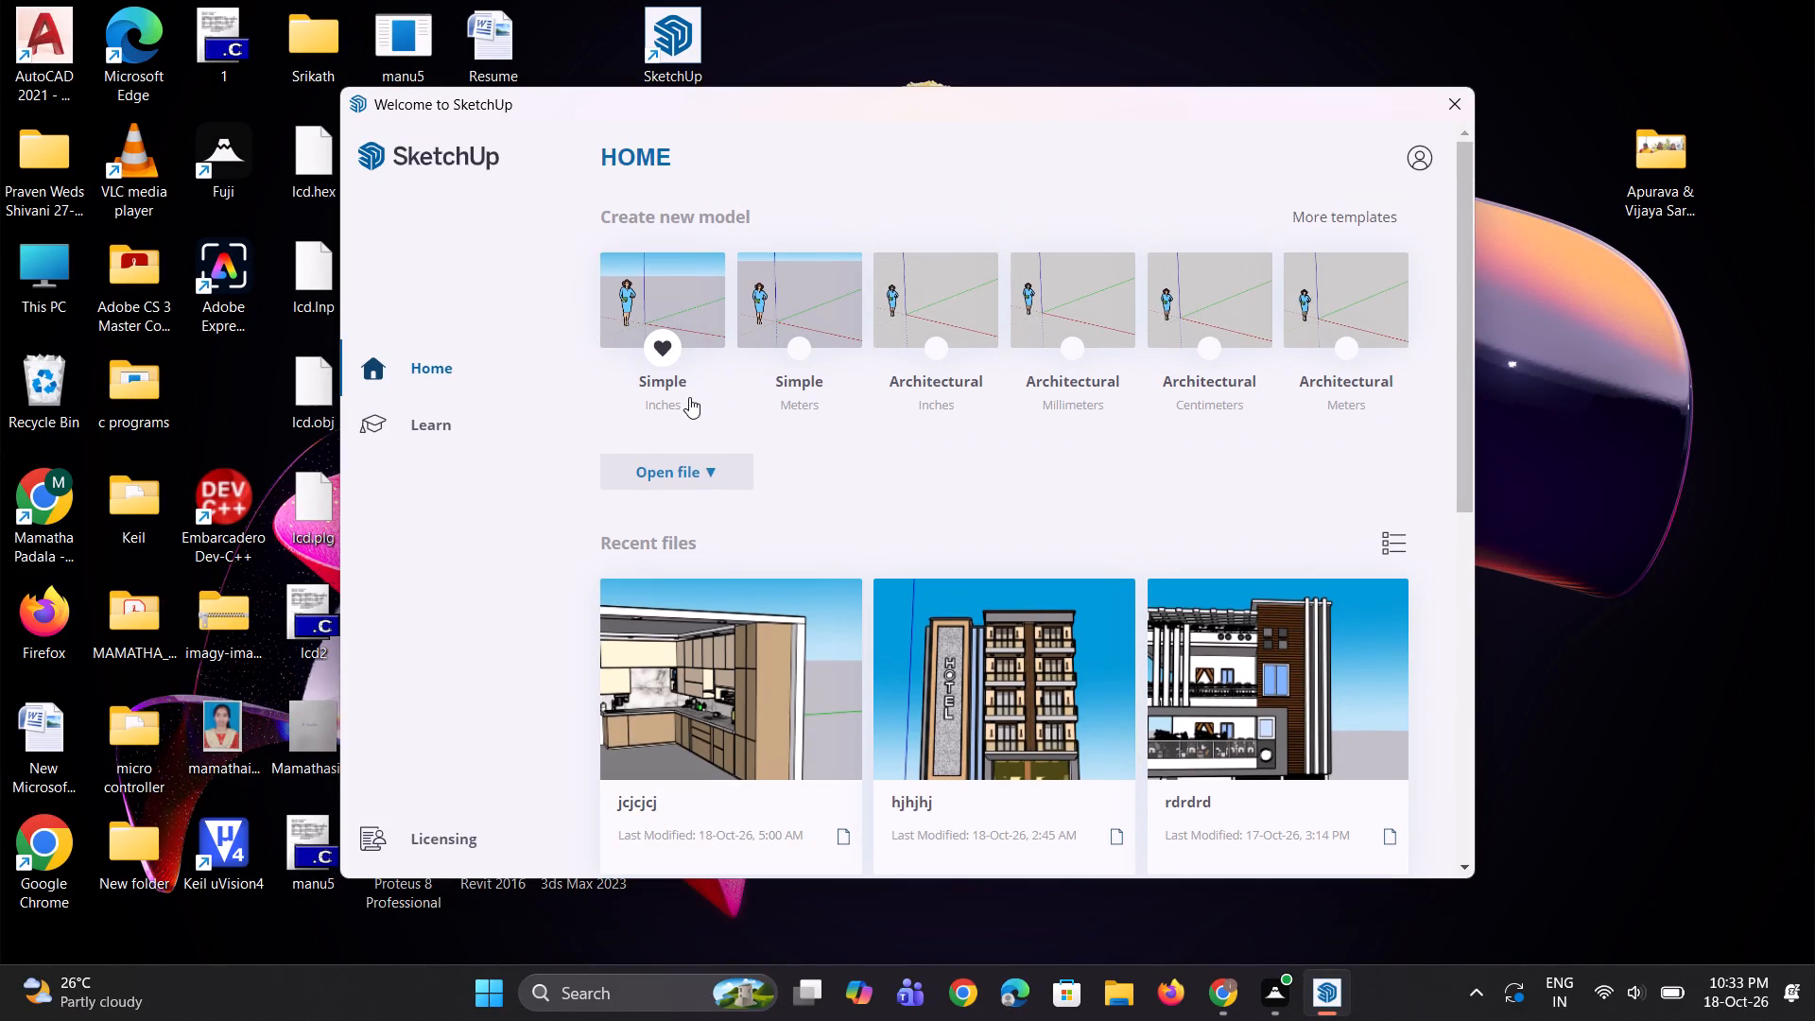
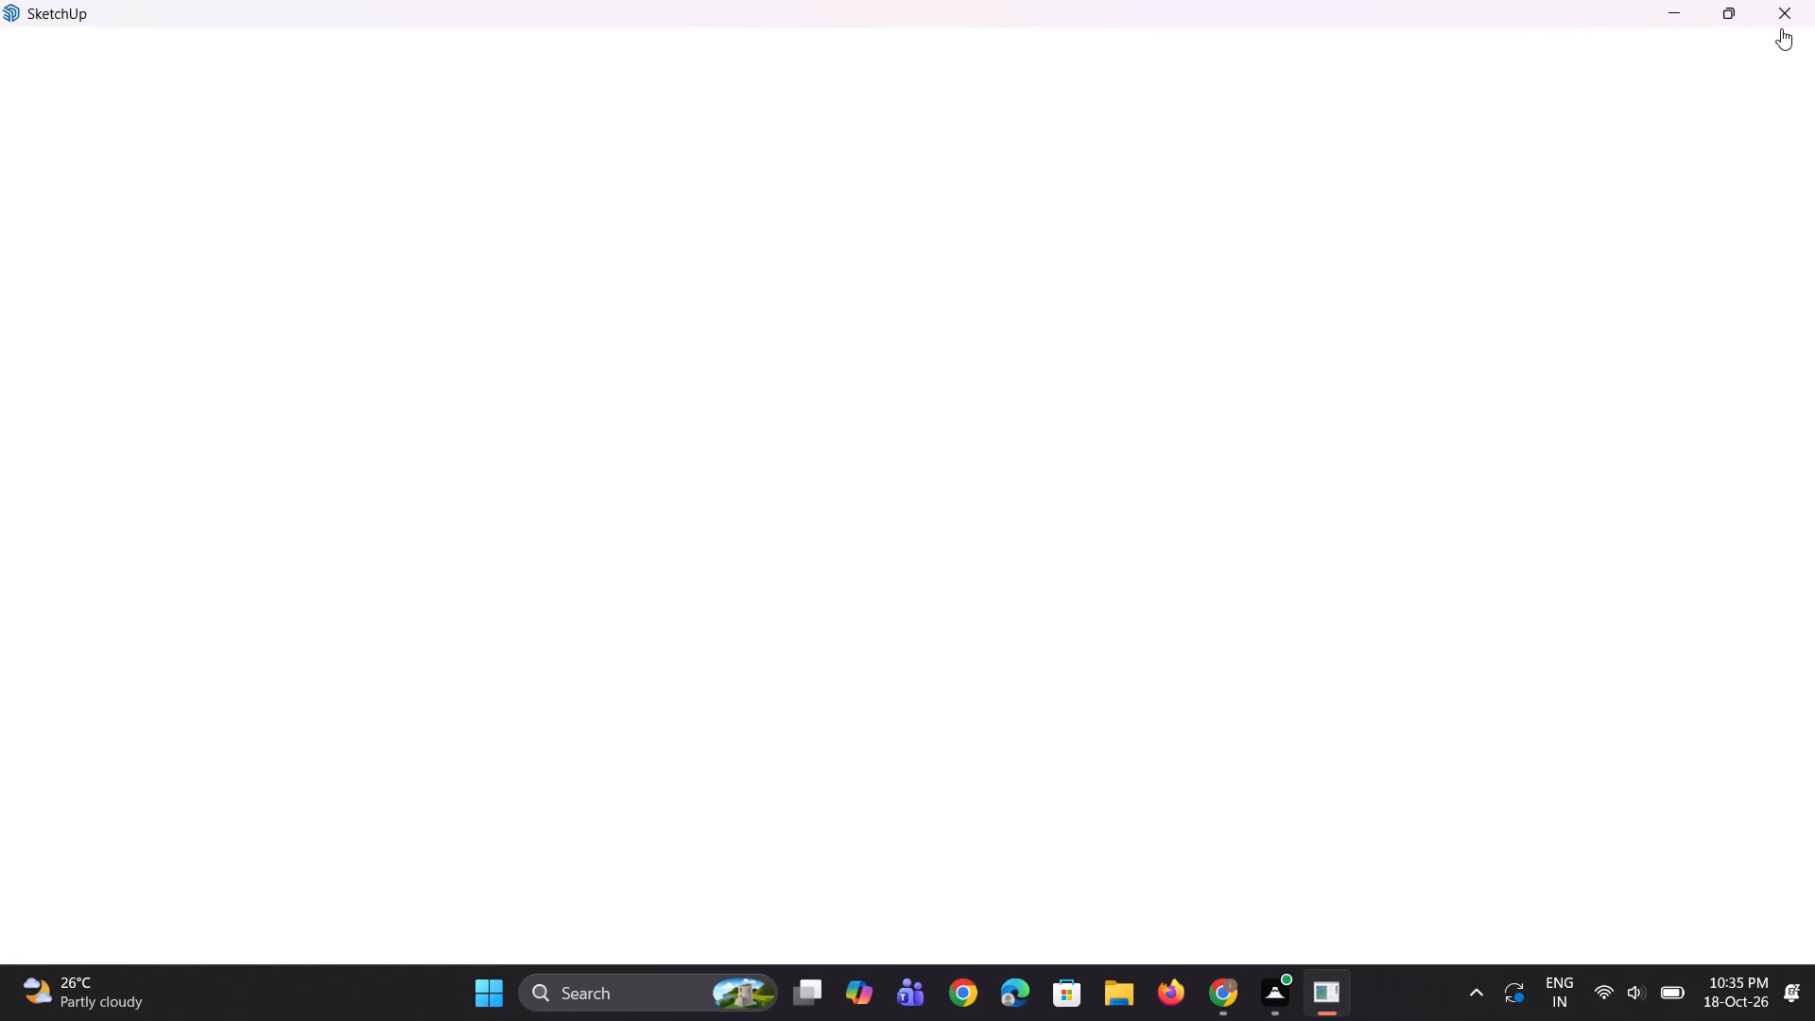
Close the blank, unresponsive SketchUp window.
left_click(1790, 13)
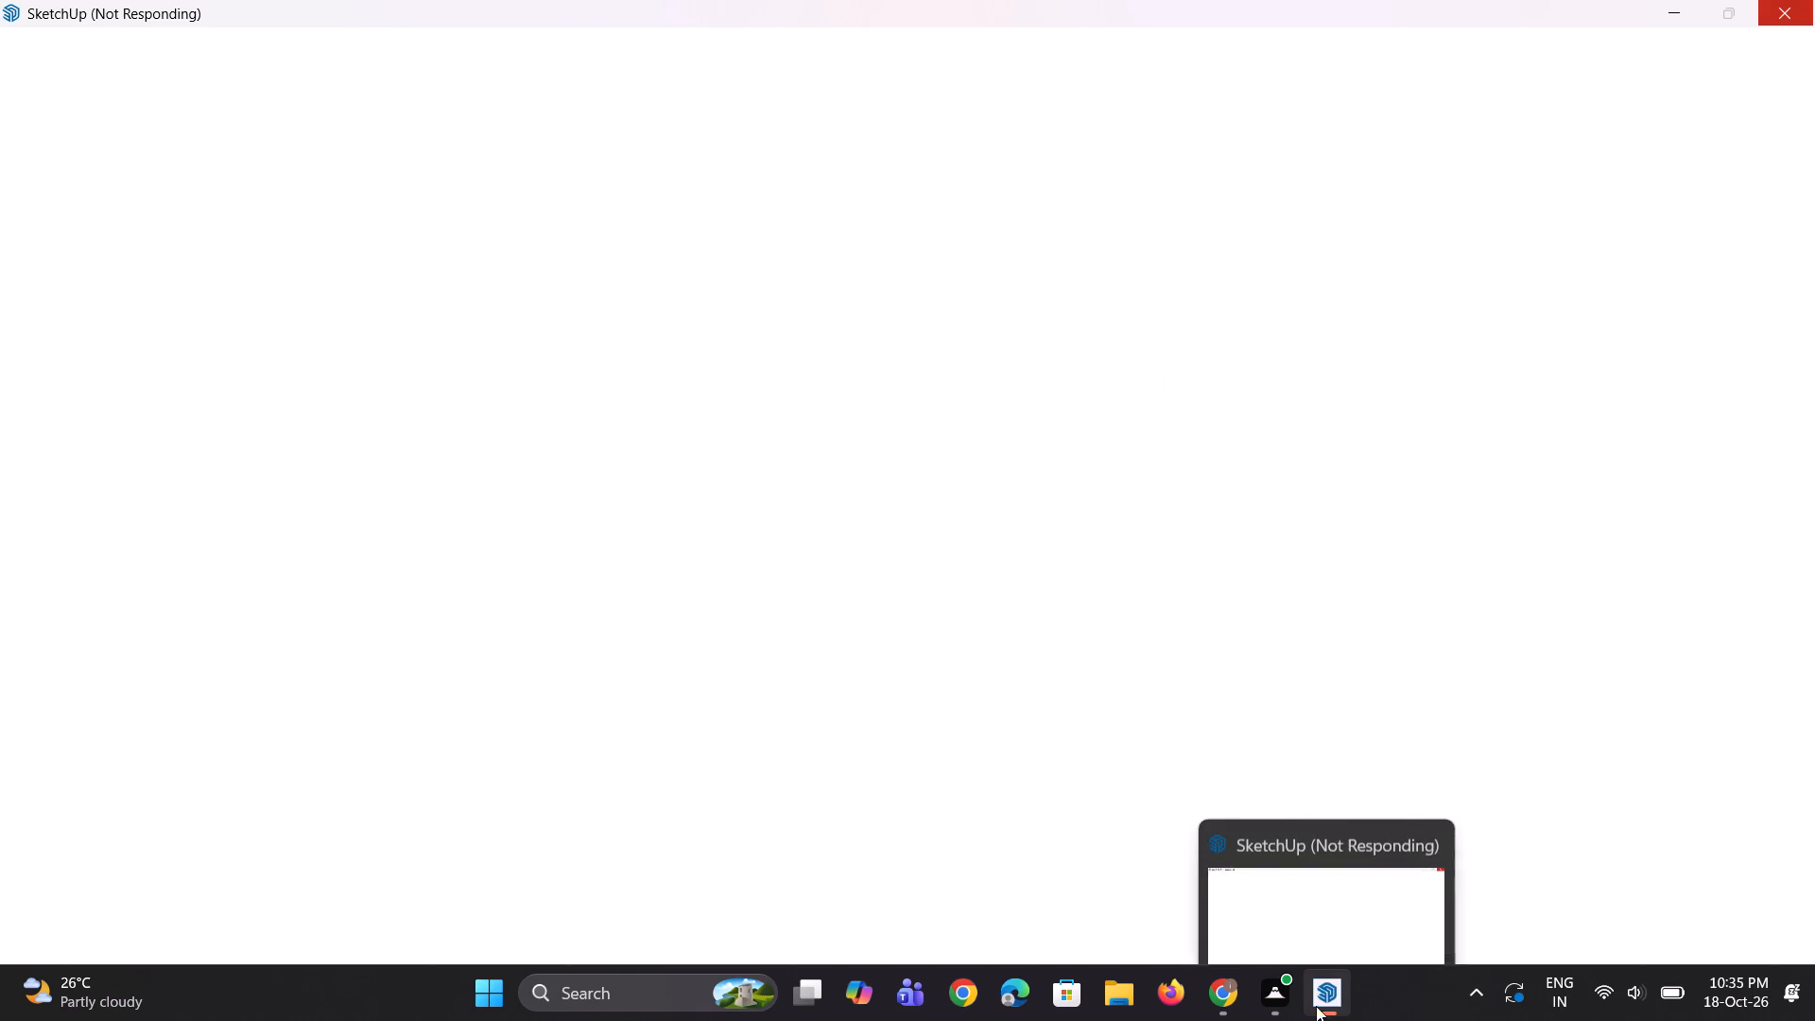
left_click(1418, 792)
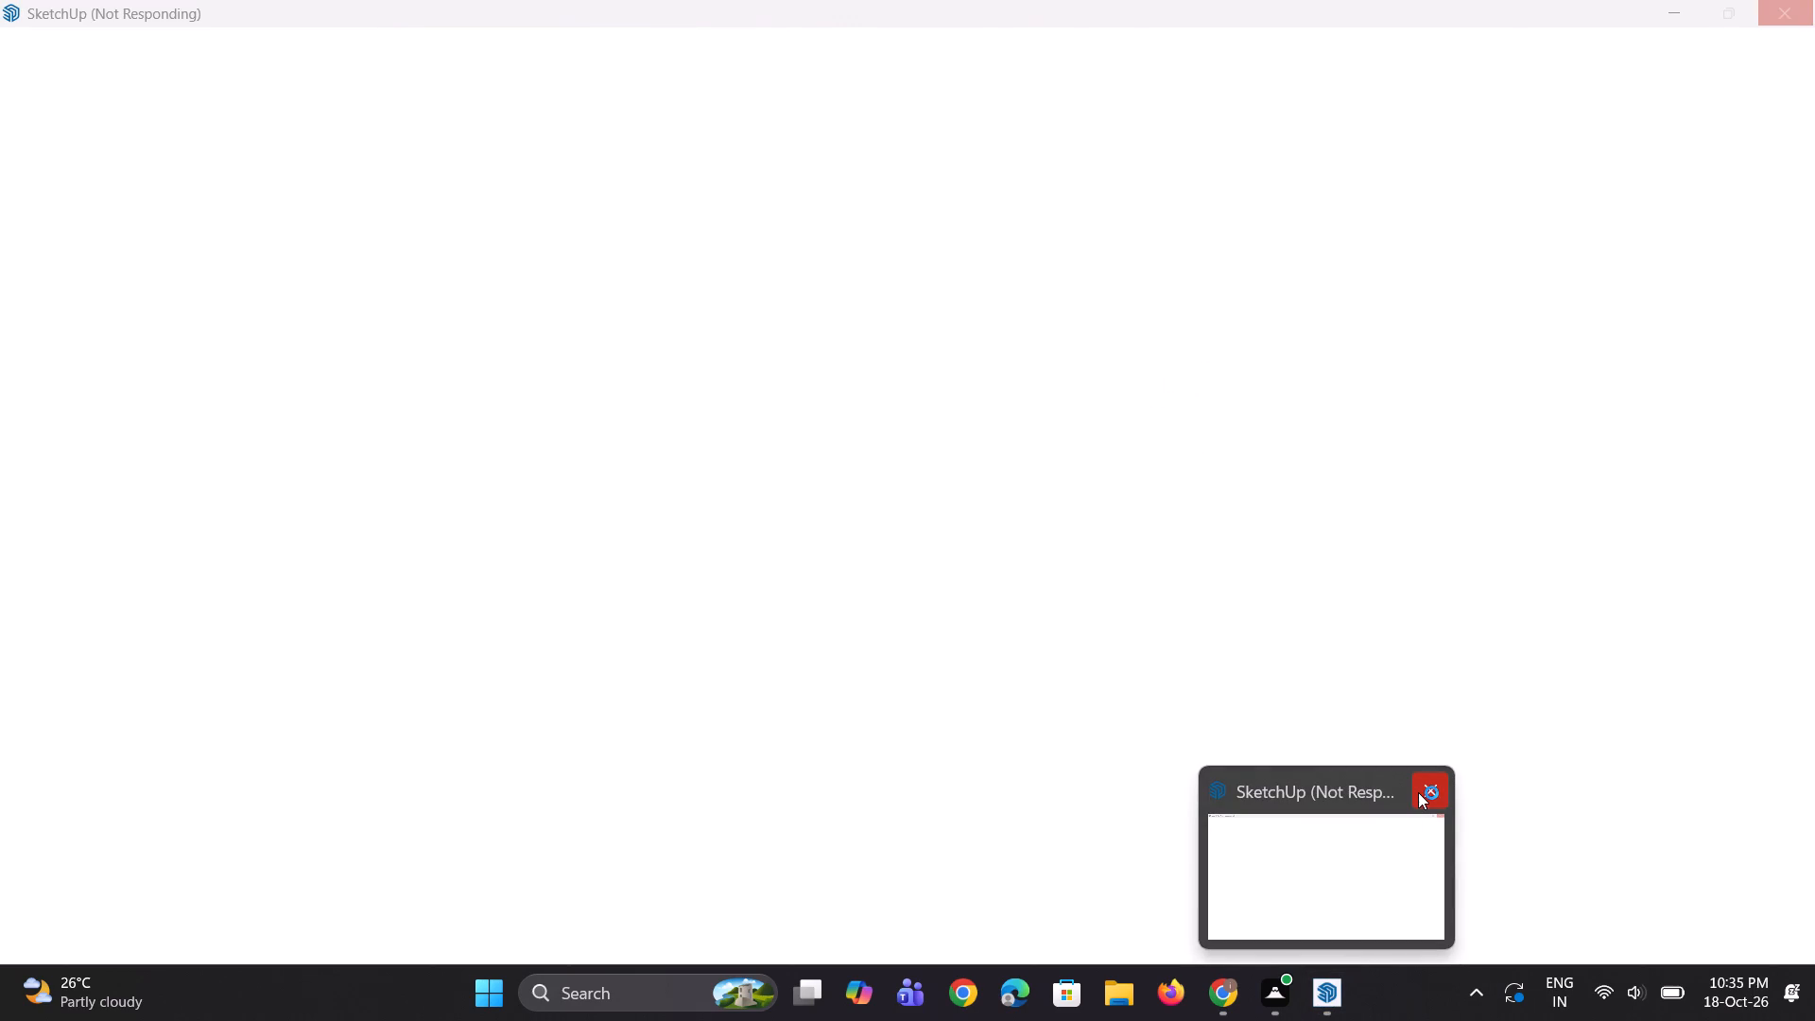
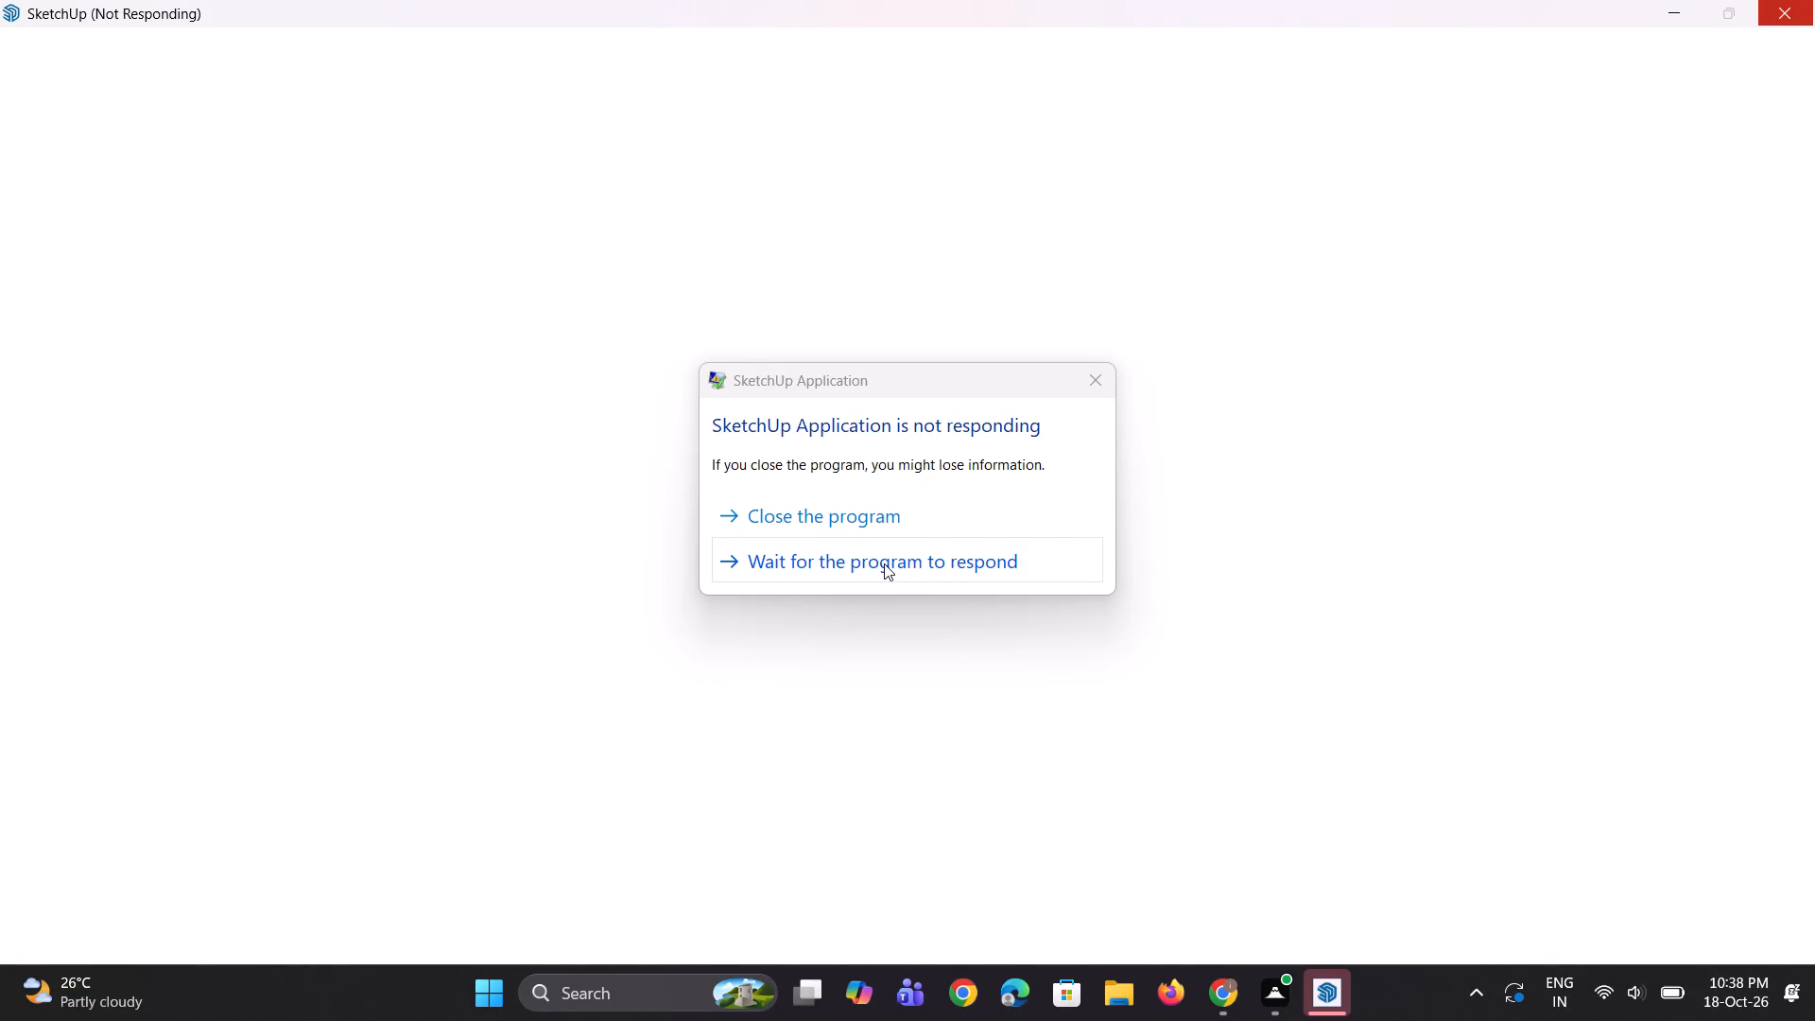
Choose to close the unresponsive SketchUp program instead of waiting for it to respond.
left_click(902, 531)
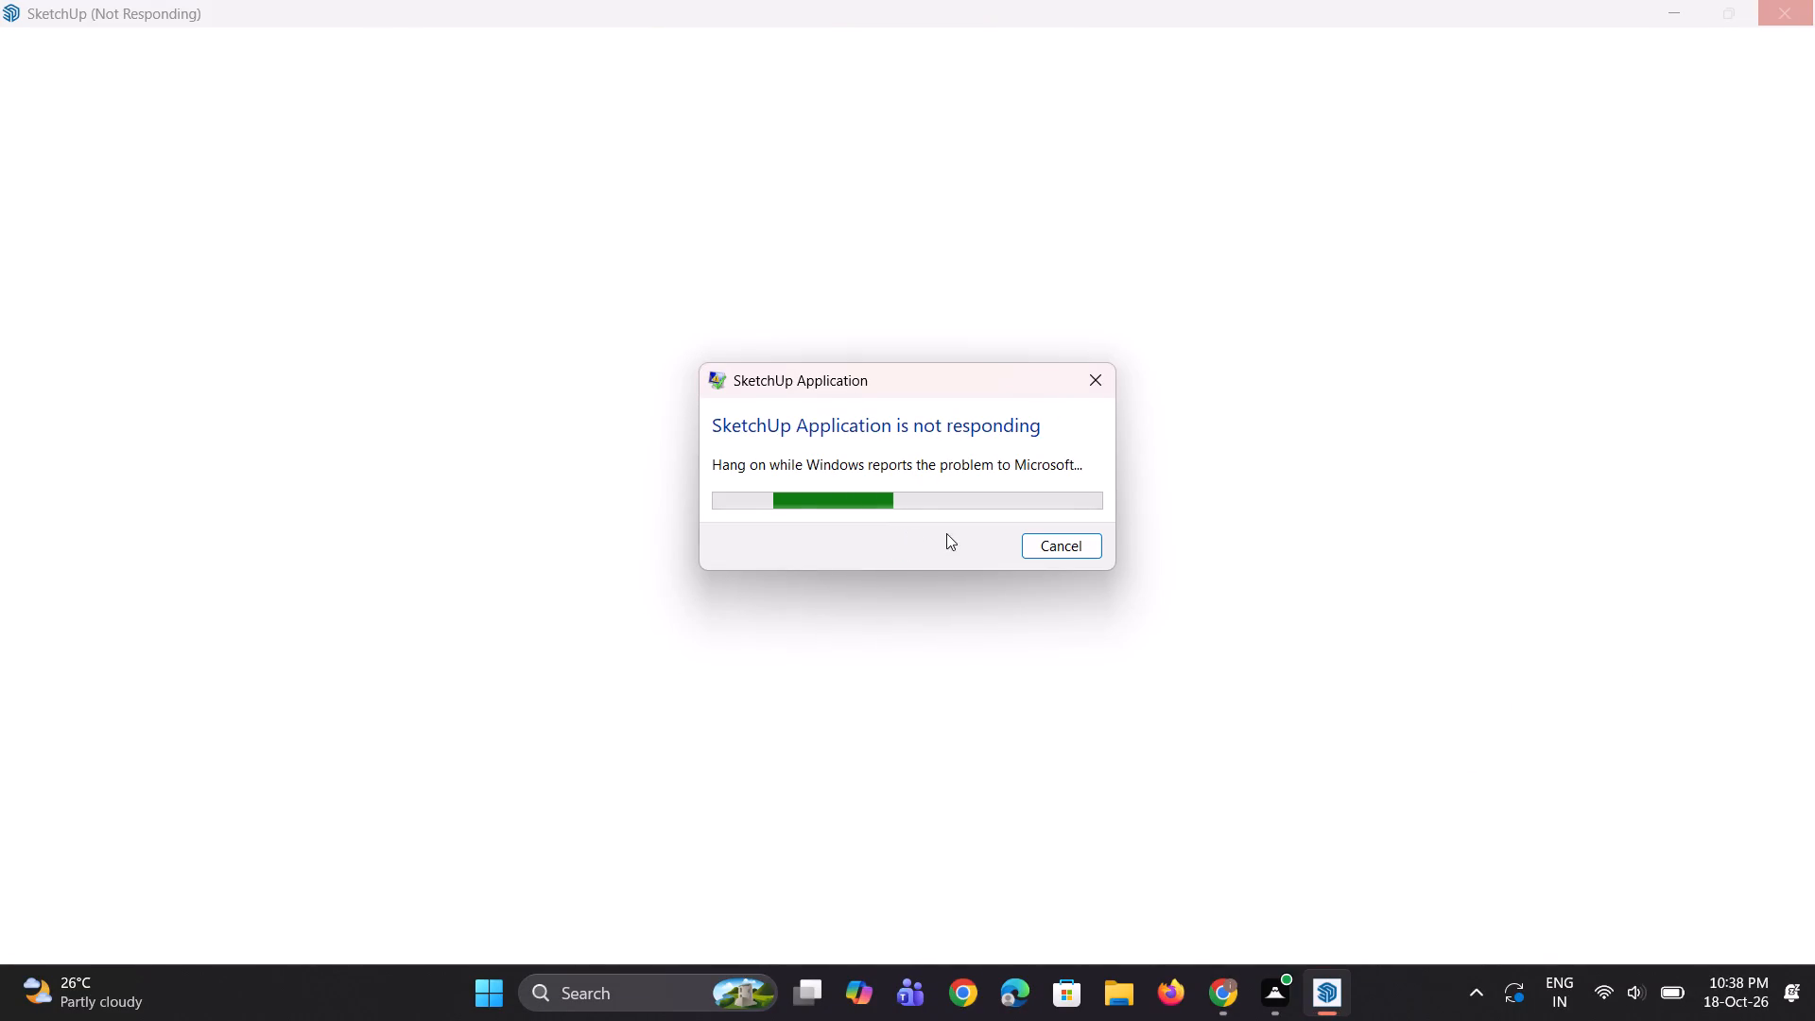
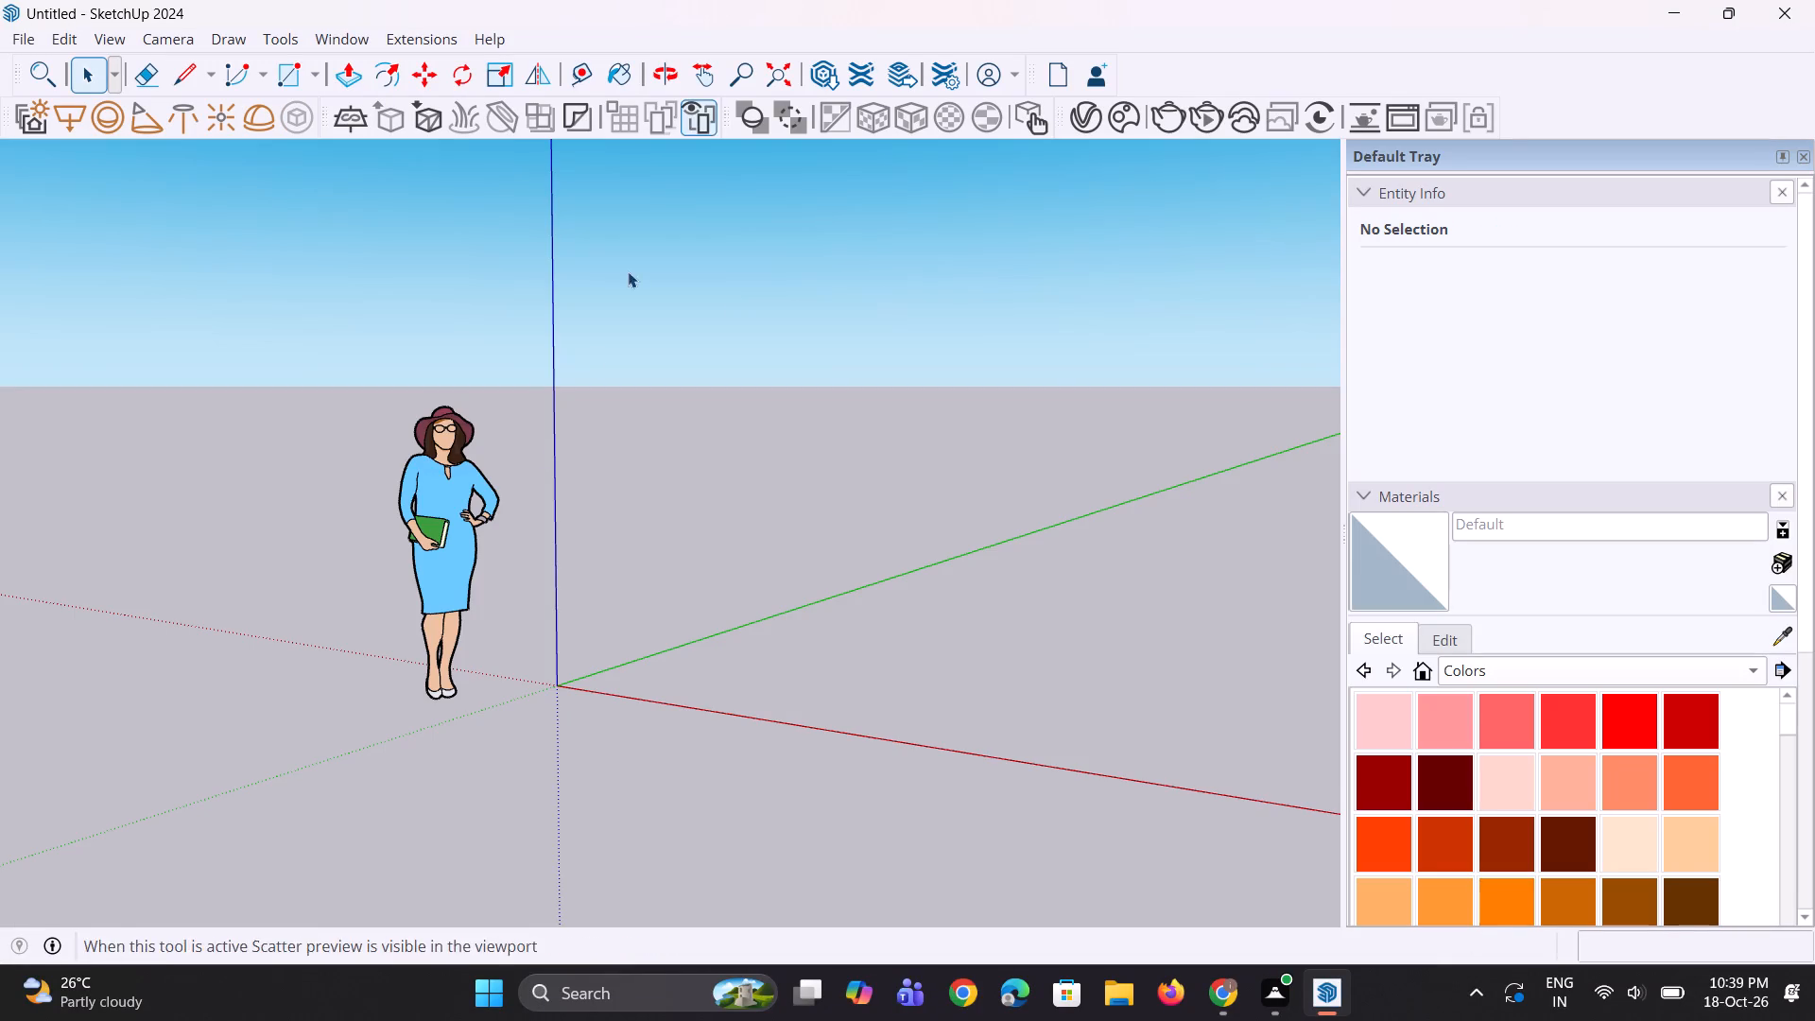
Draw a 20' by 21' rectangle flat on the ground, beside the origin, as the room's footprint.
scroll(539, 449, "down", 4)
middle_click_drag(516, 528, 735, 770)
middle_click_drag(712, 646, 613, 682)
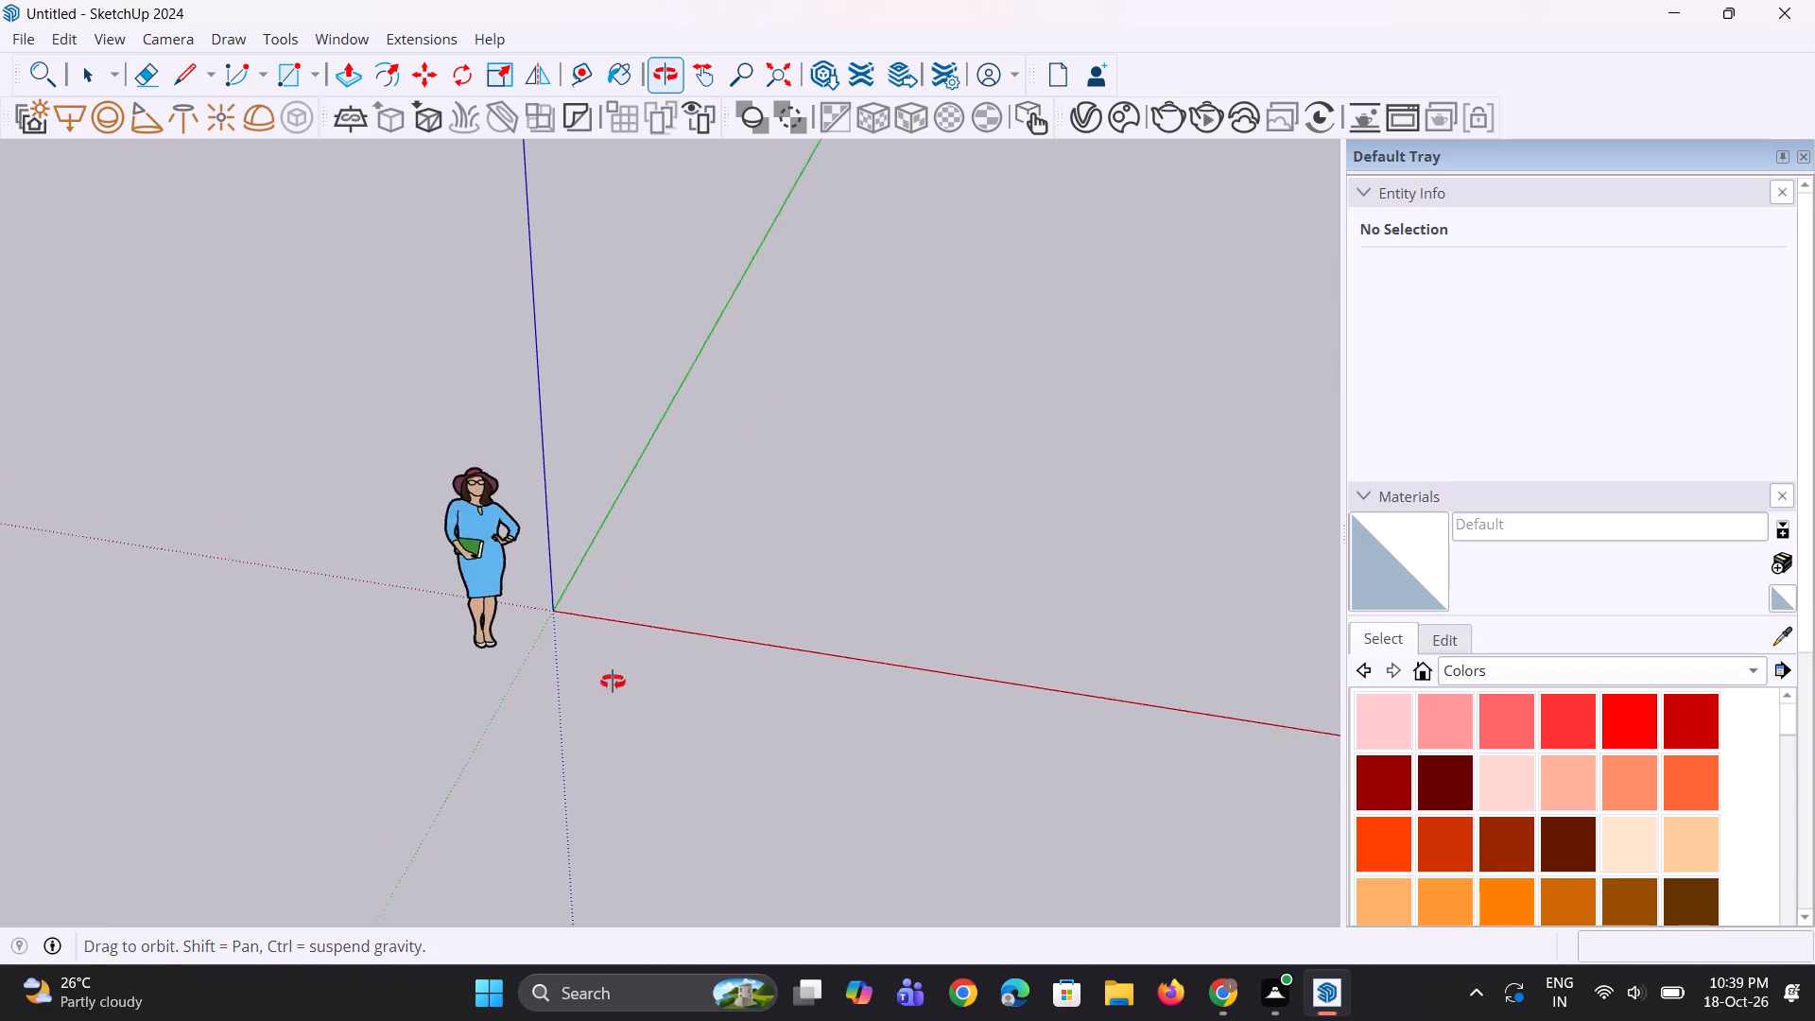
middle_click_drag(613, 682, 604, 702)
scroll(586, 726, "down", 9)
middle_click_drag(585, 718, 471, 535)
scroll(553, 592, "up", 8)
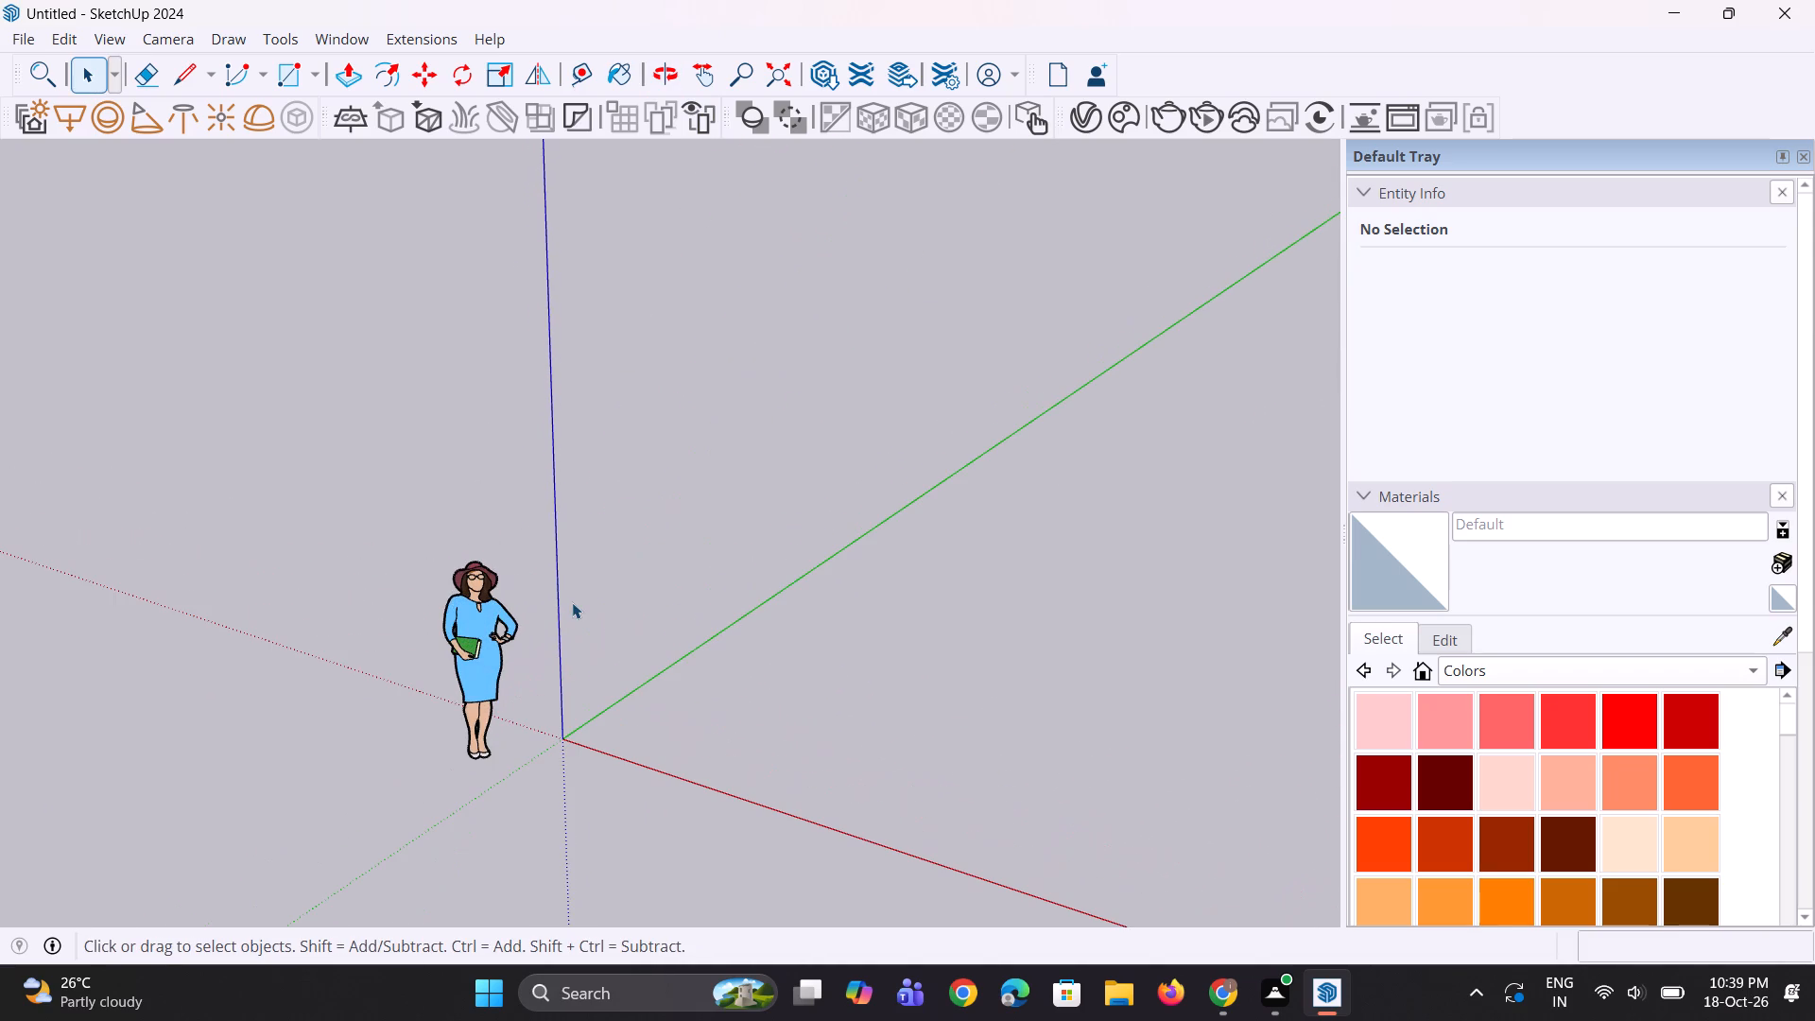
key("r")
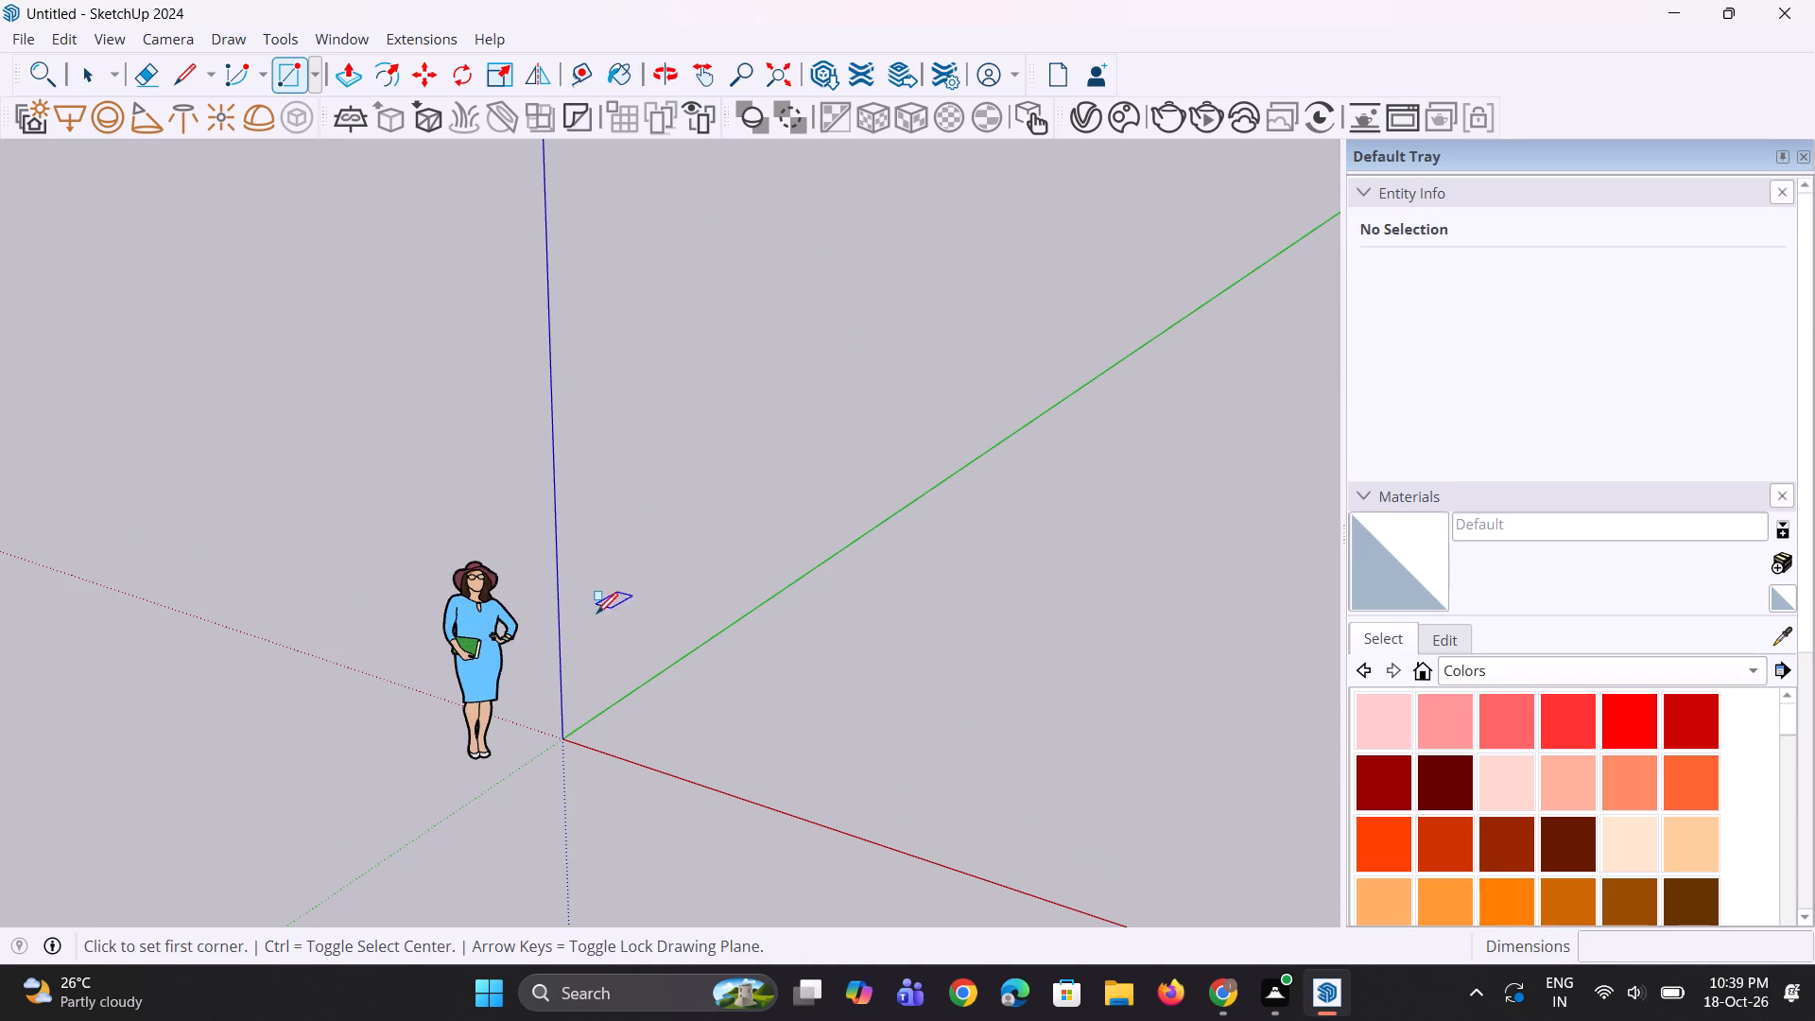
scroll(597, 621, "down", 4)
middle_click_drag(551, 638, 560, 686)
scroll(941, 611, "up", 3)
left_click(812, 688)
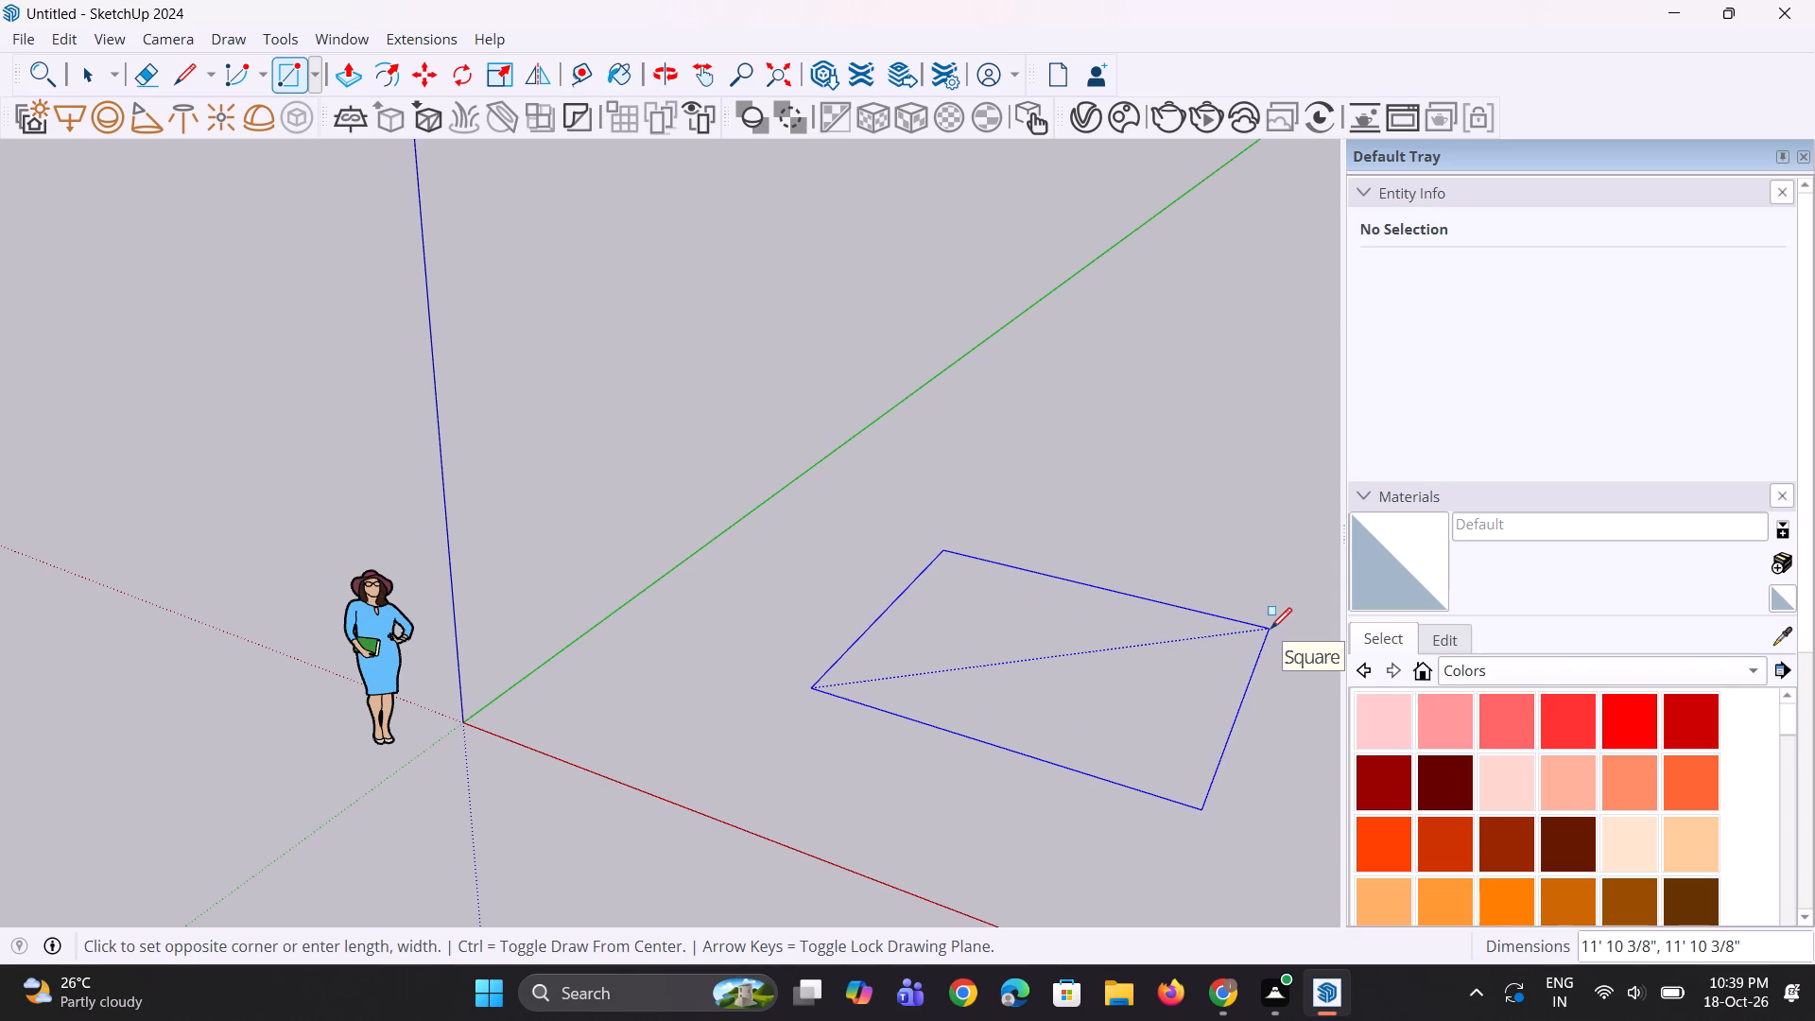
type("20',21'")
key("Return")
scroll(605, 428, "down", 10)
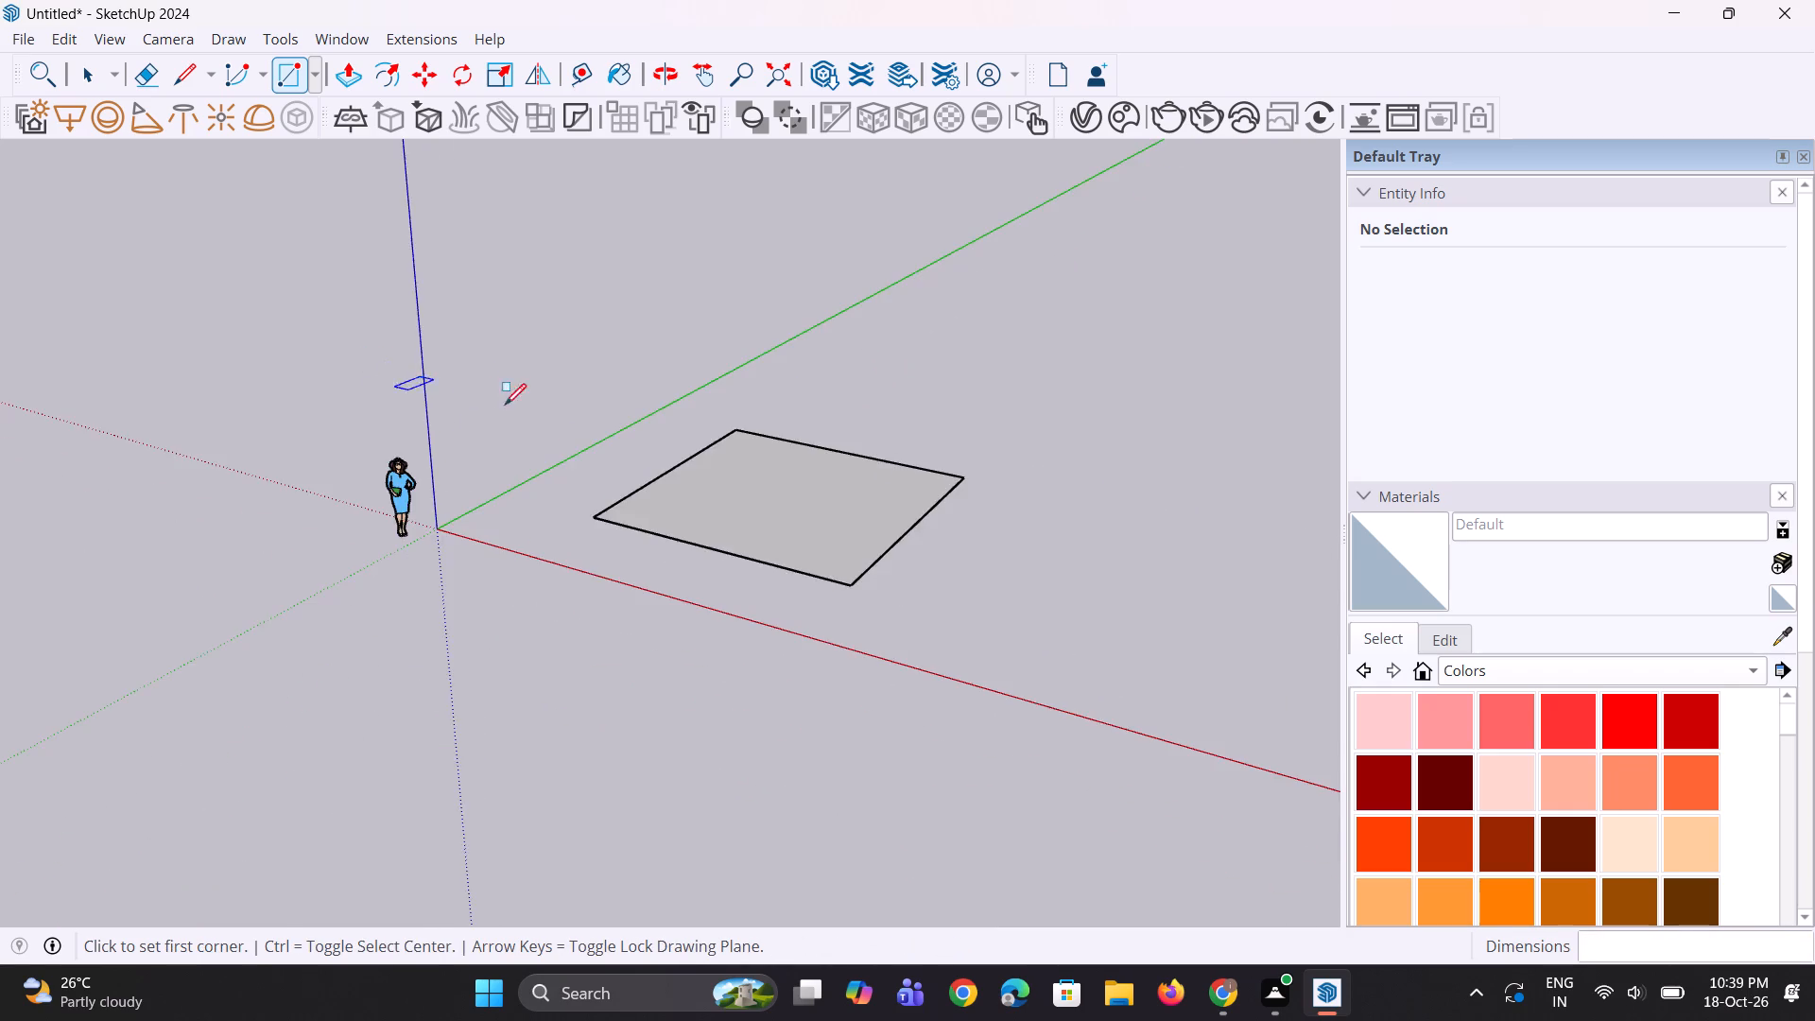
Offset the rectangle's outline inward by 9" for the wall thickness.
middle_click_drag(568, 478, 519, 750)
scroll(797, 510, "up", 7)
key("space")
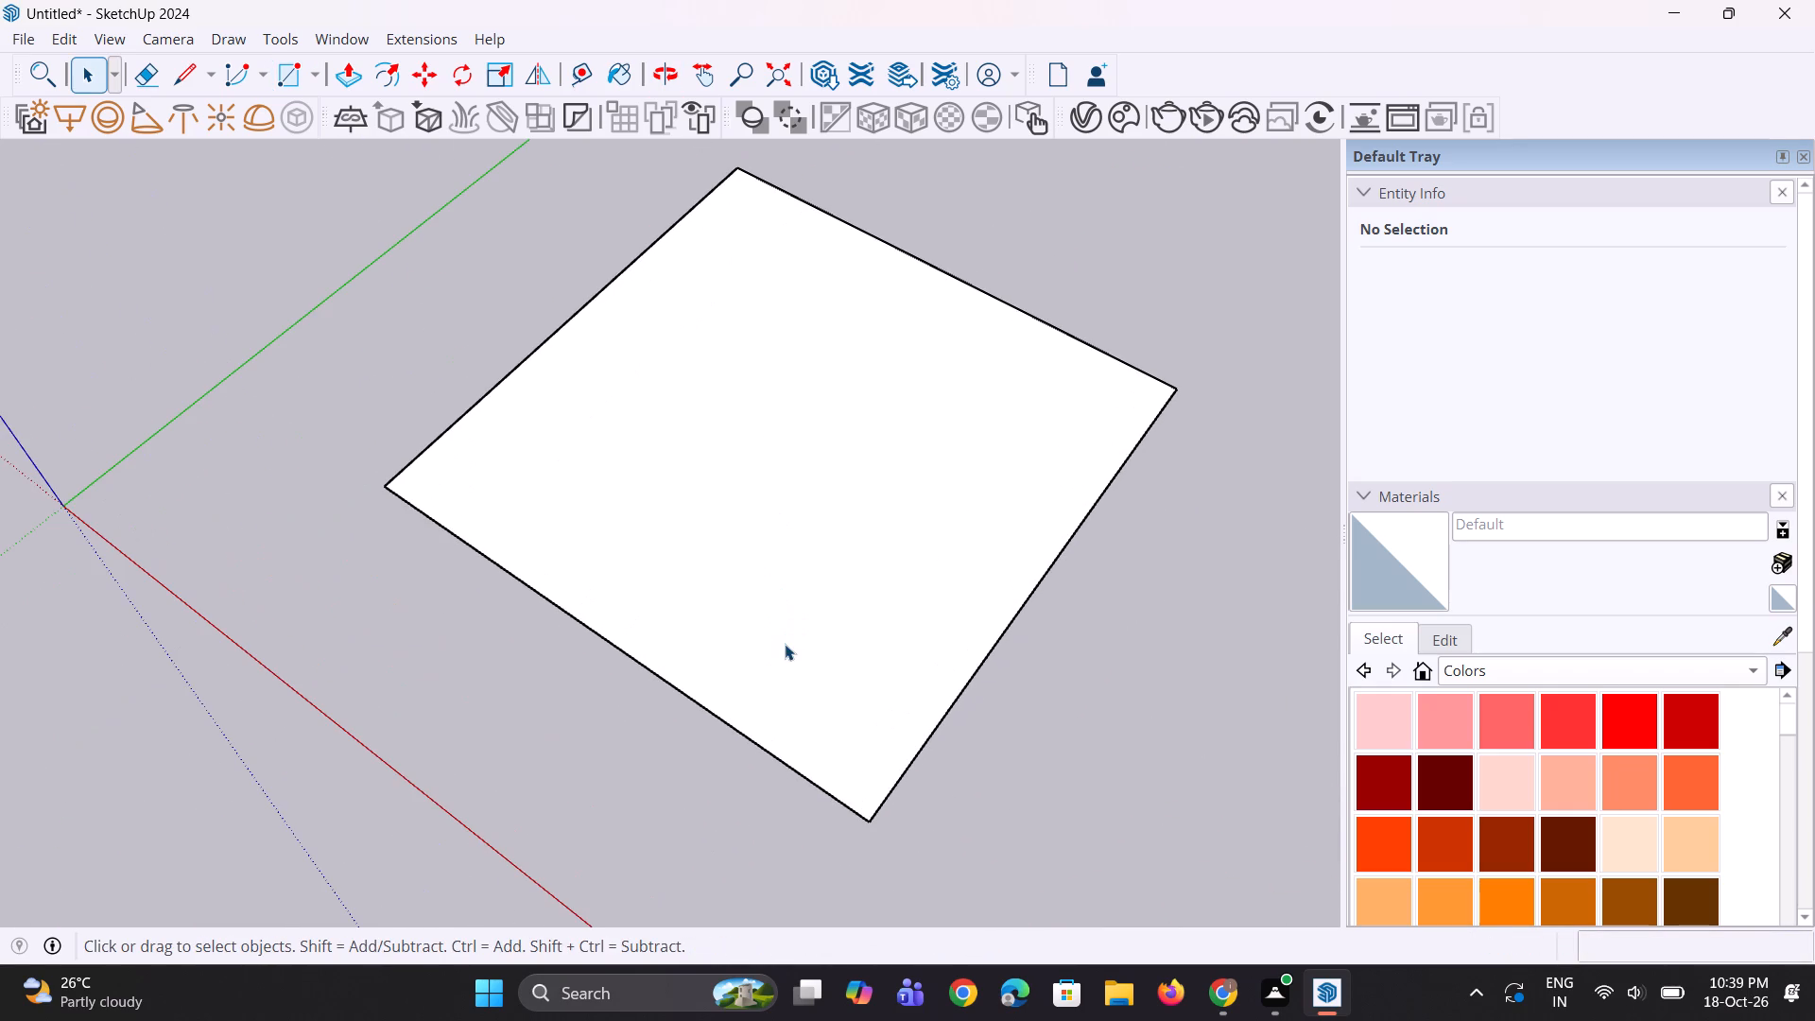
key("f")
left_click(725, 682)
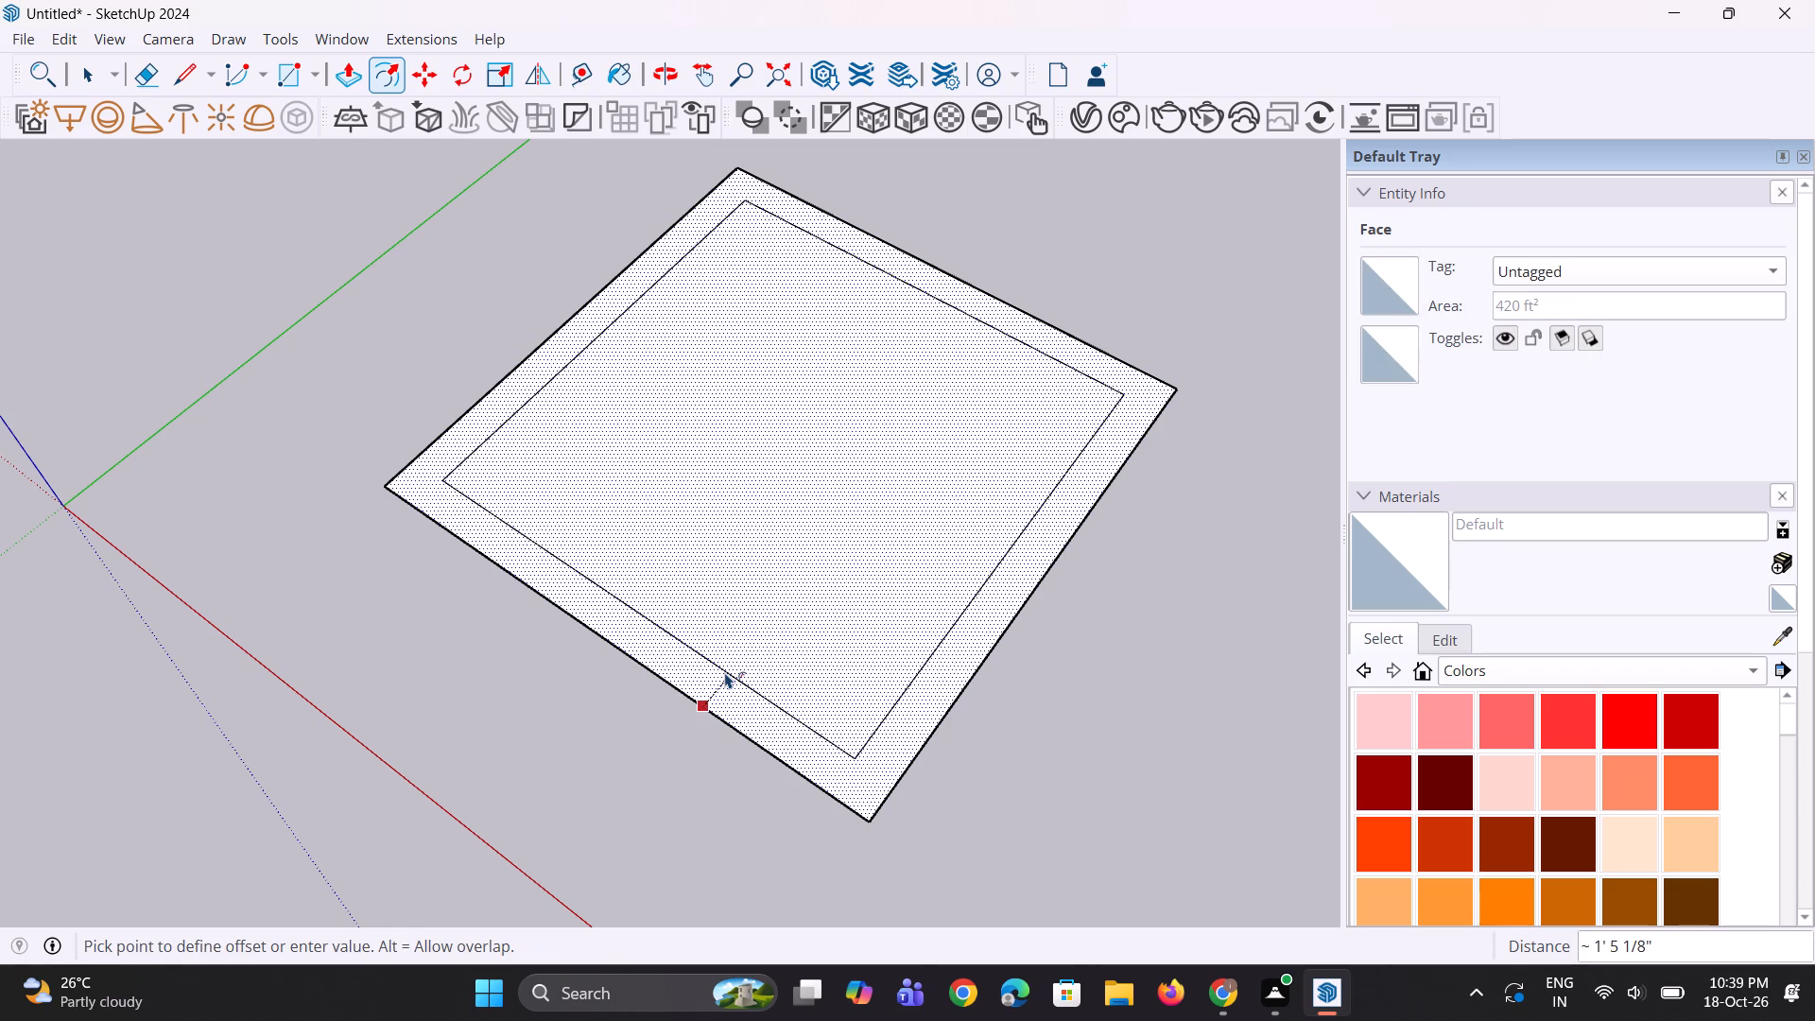
type("9\"")
key("Return")
Move the inner front edge about 9" outward onto the footprint's outer front edge.
scroll(688, 703, "up", 5)
middle_click_drag(727, 720, 743, 720)
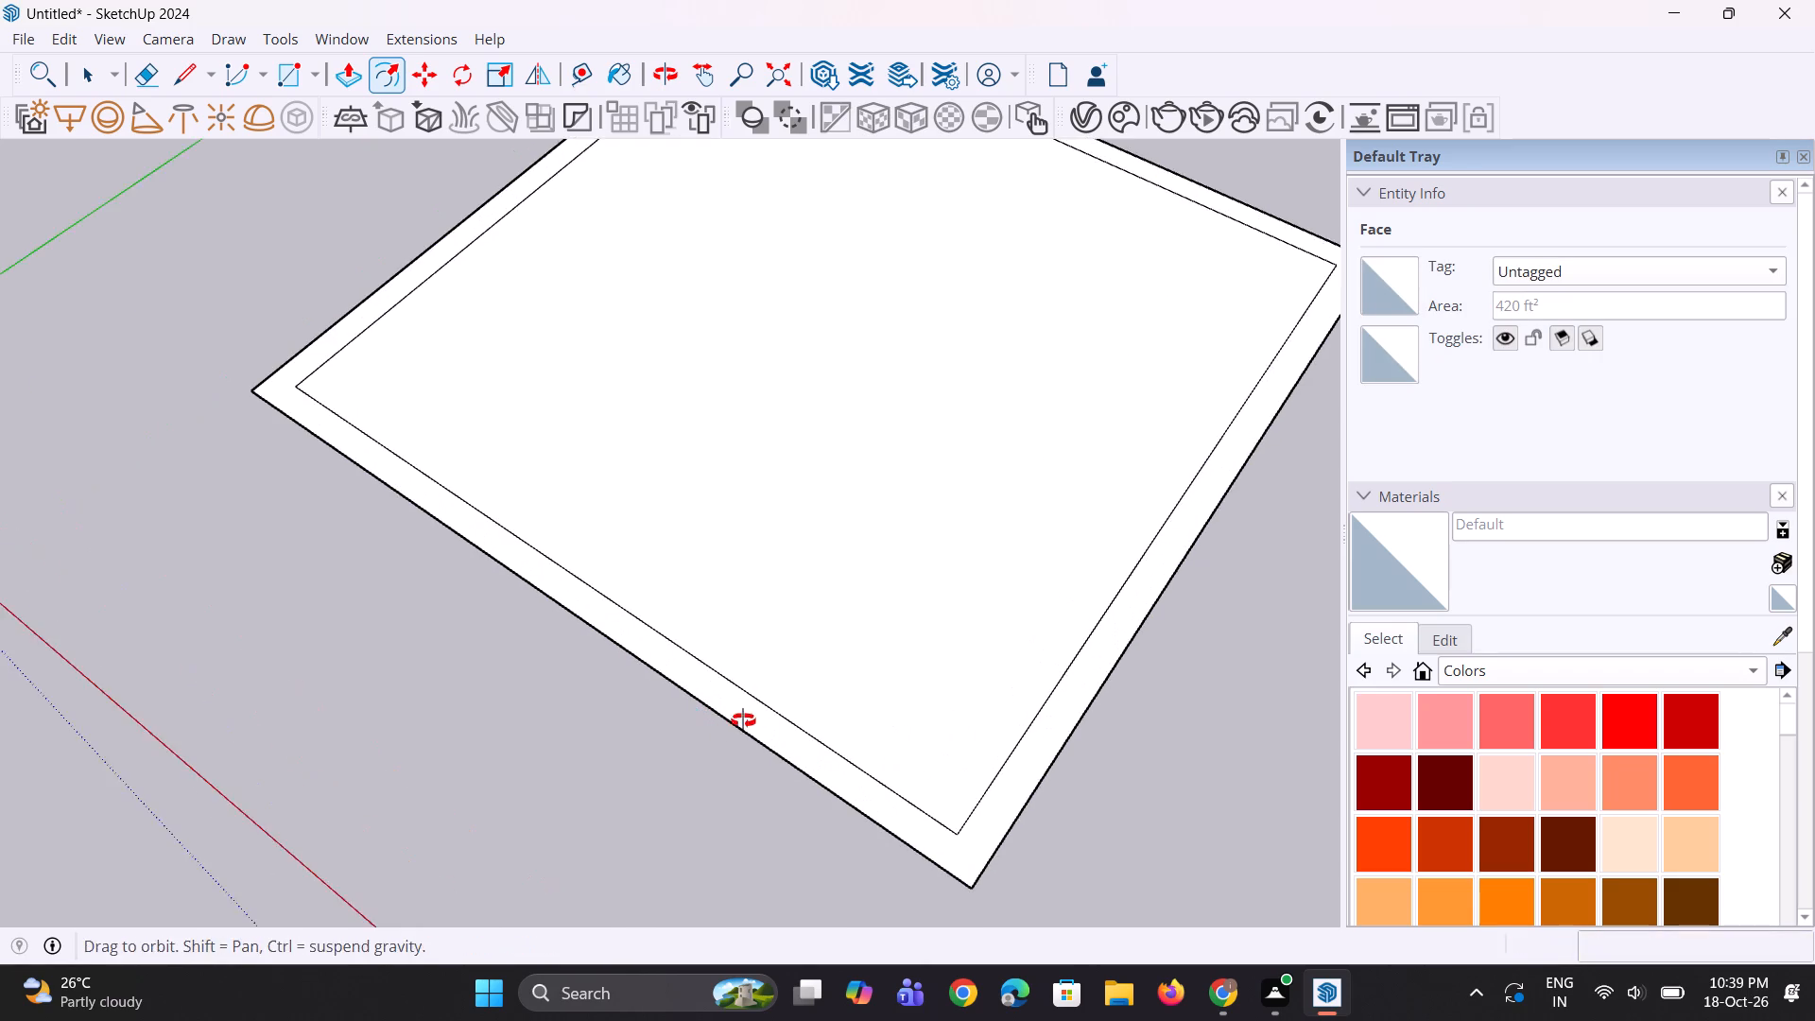
middle_click_drag(743, 720, 745, 720)
left_click(690, 767)
key("space")
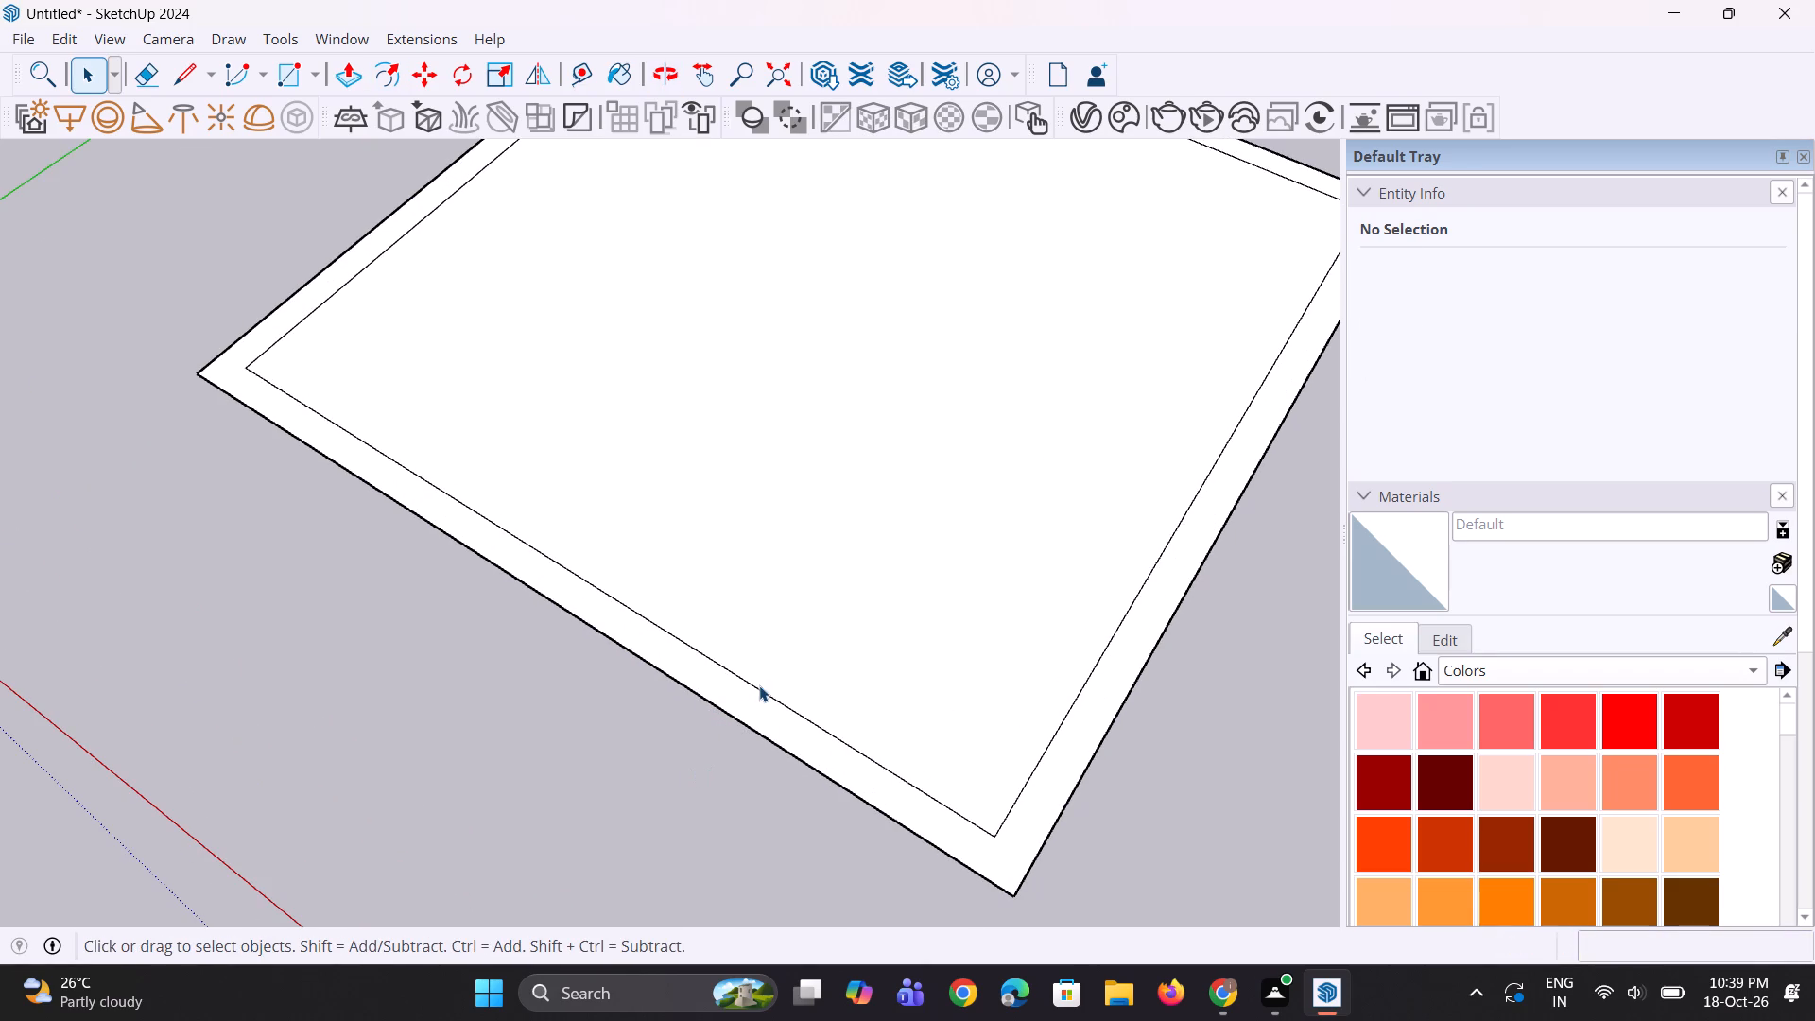
left_click(765, 696)
scroll(783, 617, "down", 4)
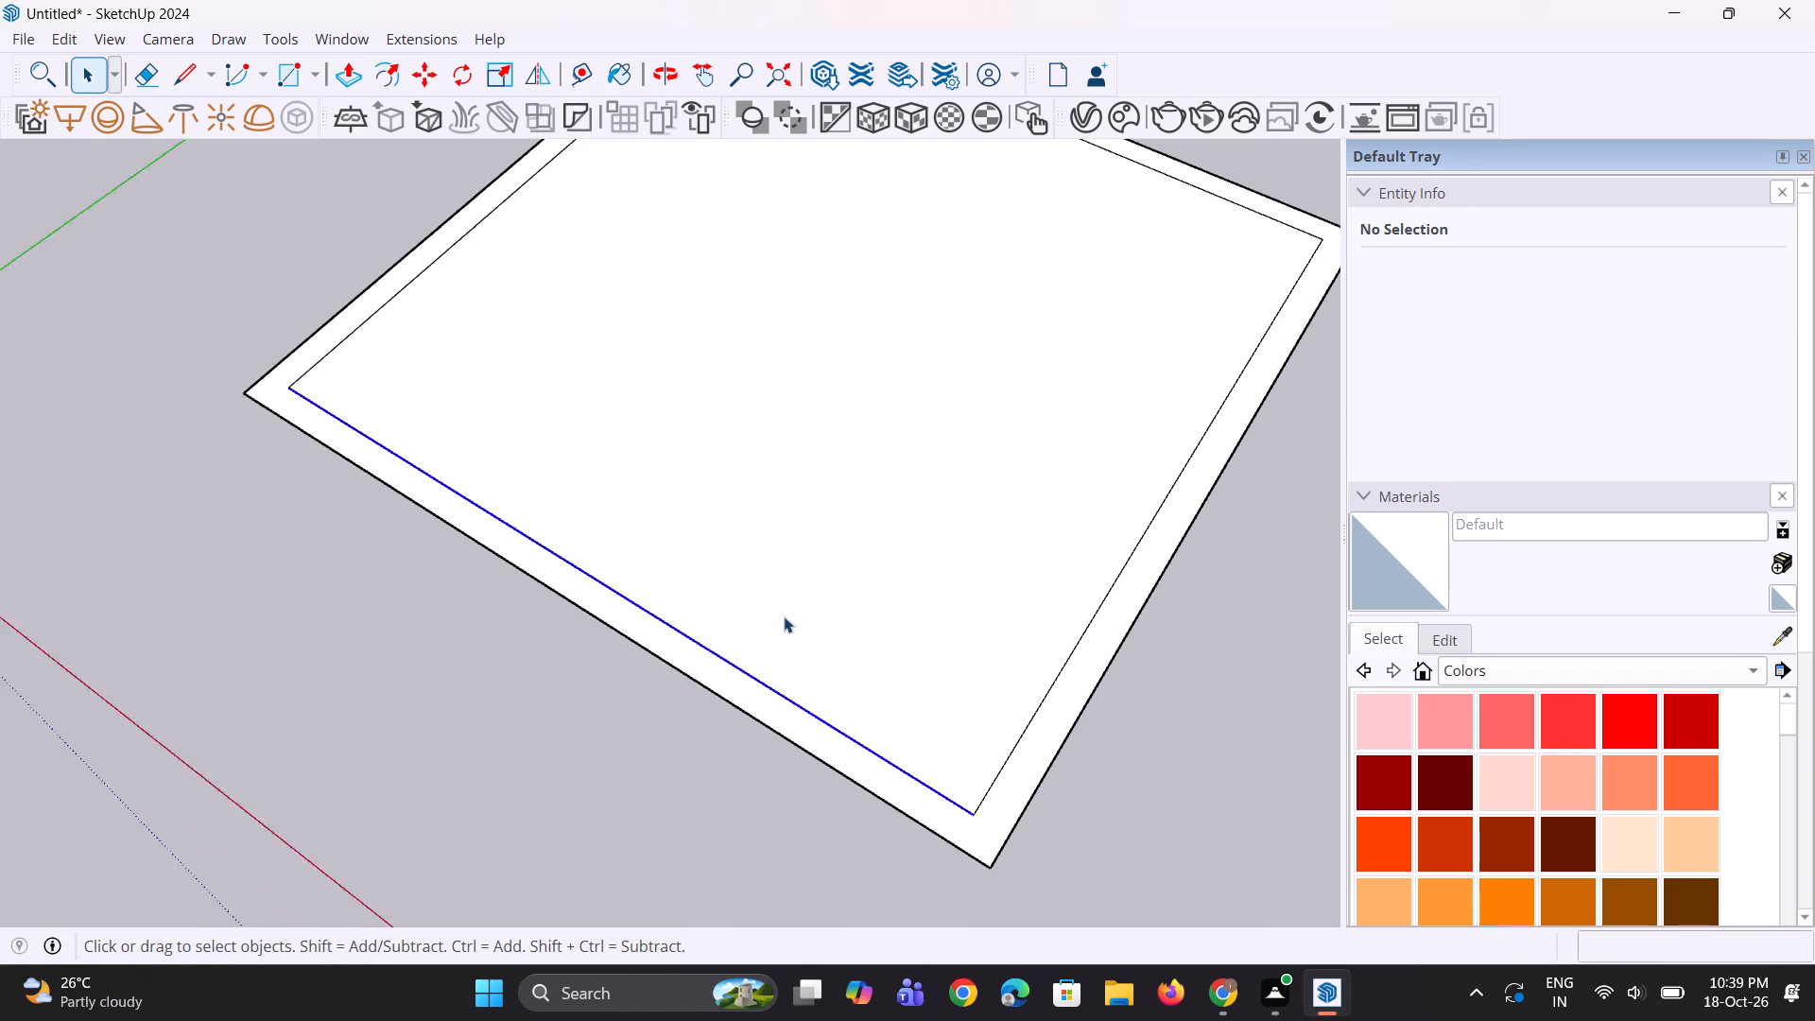
scroll(784, 616, "down", 1)
scroll(739, 875, "up", 9)
key("m")
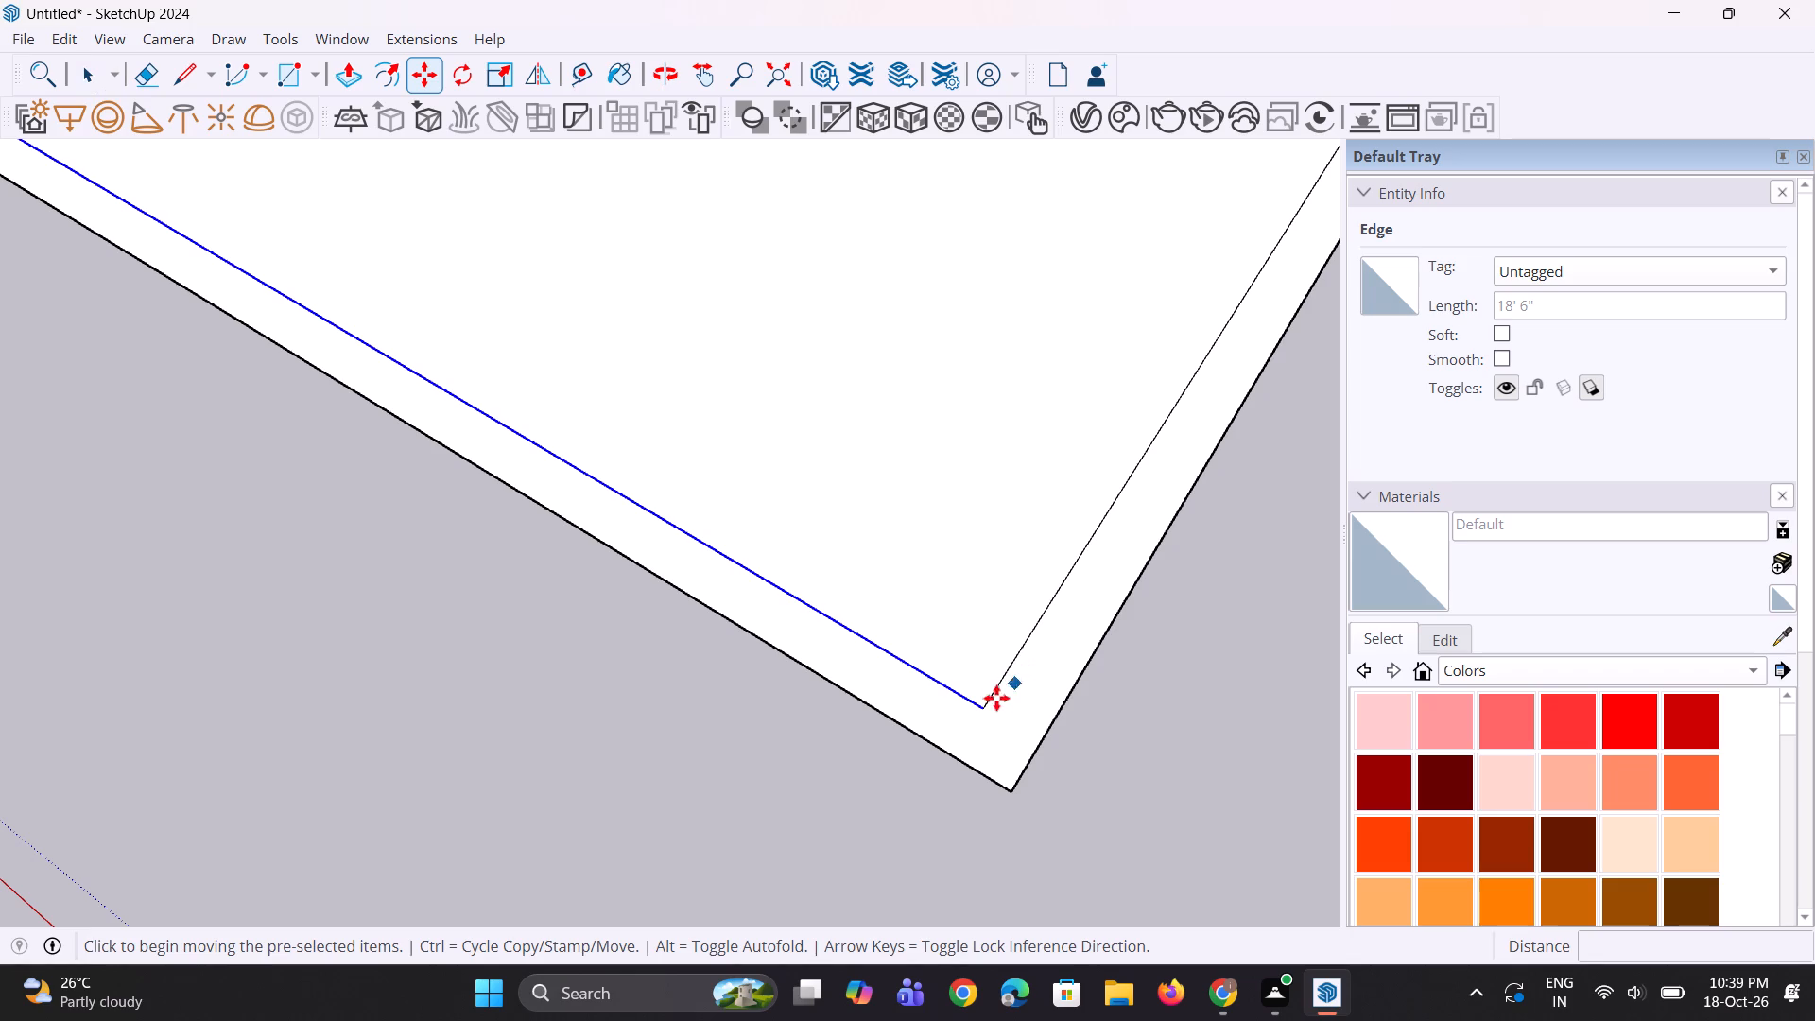
left_click(978, 706)
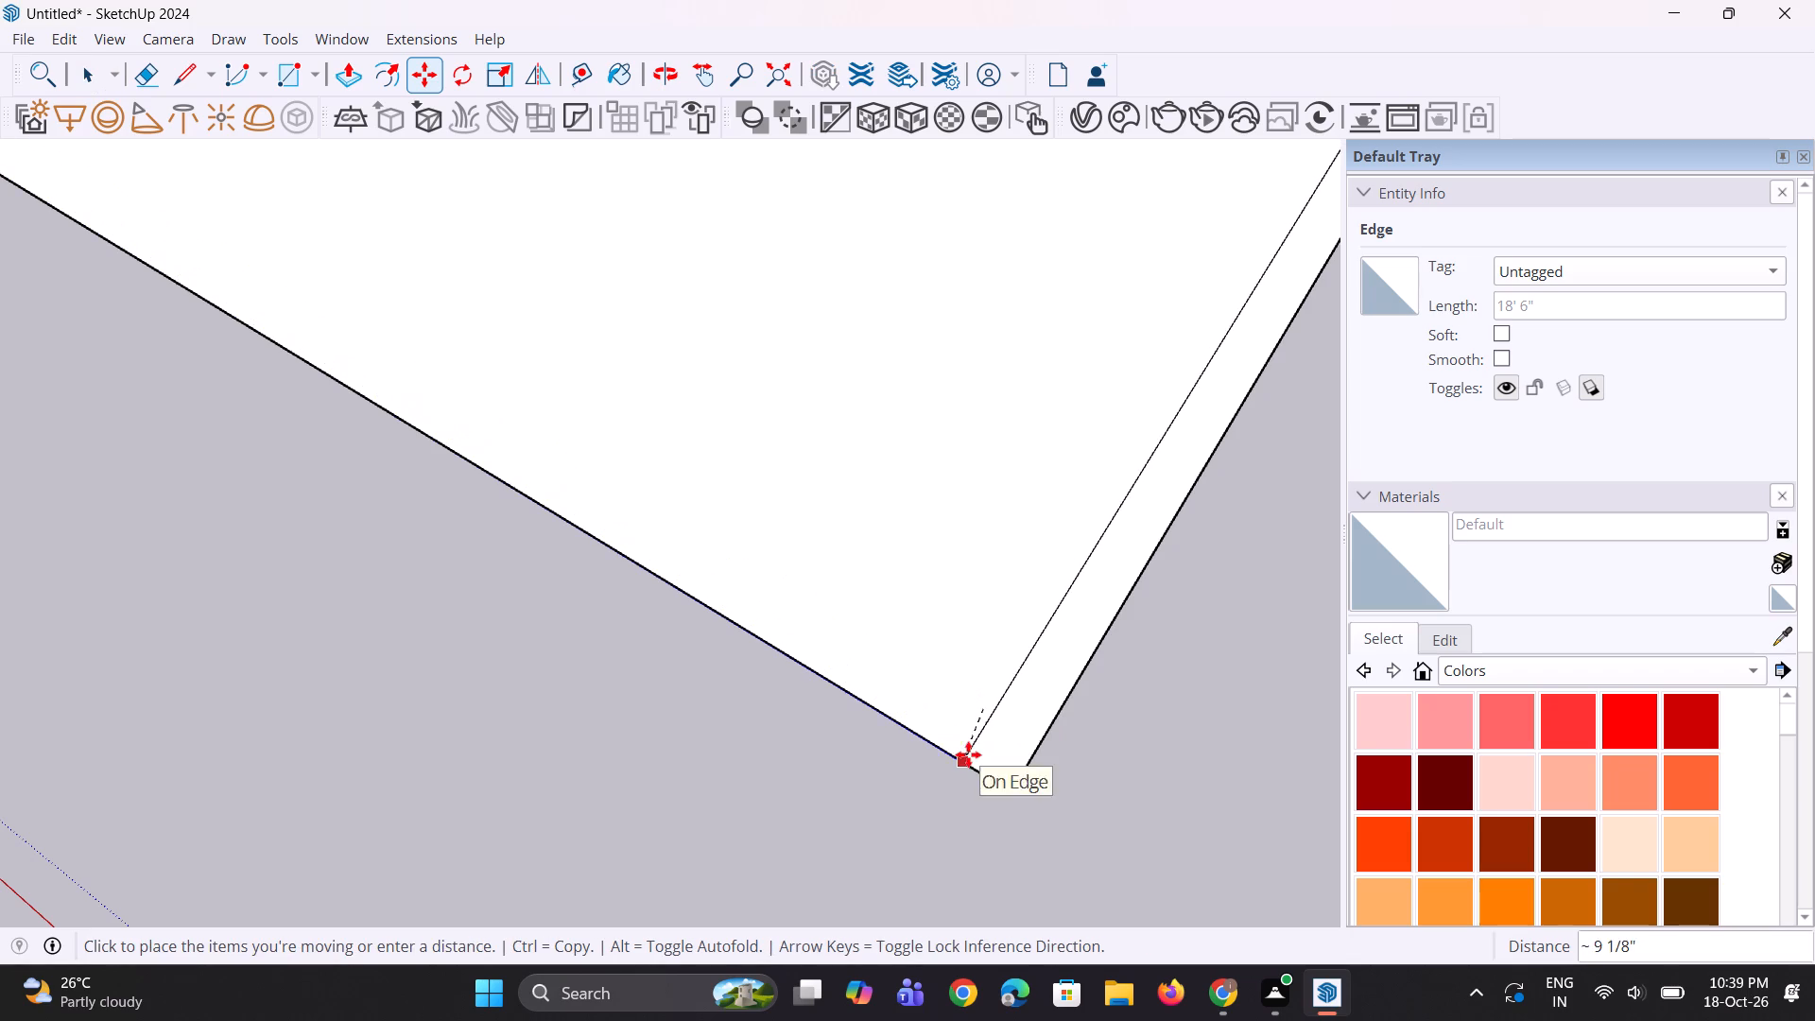
left_click(964, 755)
key("space")
left_click(914, 781)
Erase the front edge between the side walls to leave a U-shaped wall outline open at the front.
scroll(913, 790, "down", 6)
middle_click_drag(939, 766, 963, 749)
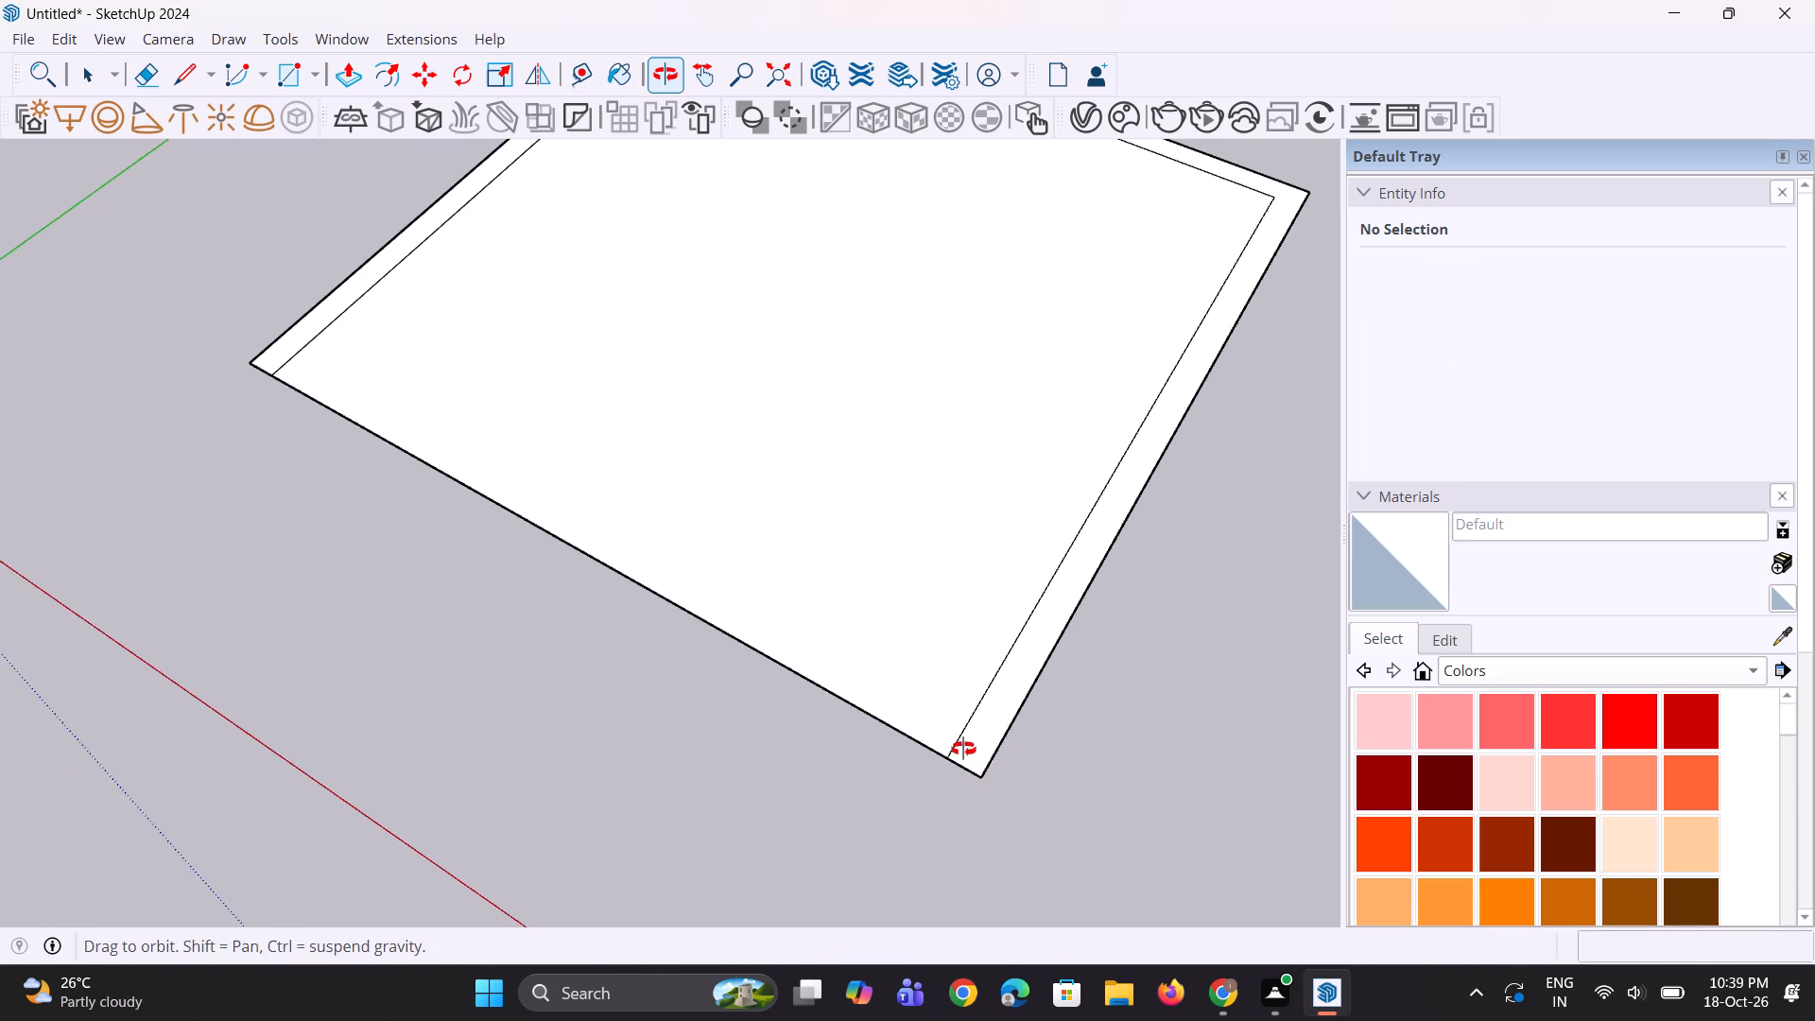
middle_click_drag(963, 749, 964, 748)
key("e")
left_click(911, 728)
scroll(949, 826, "down", 6)
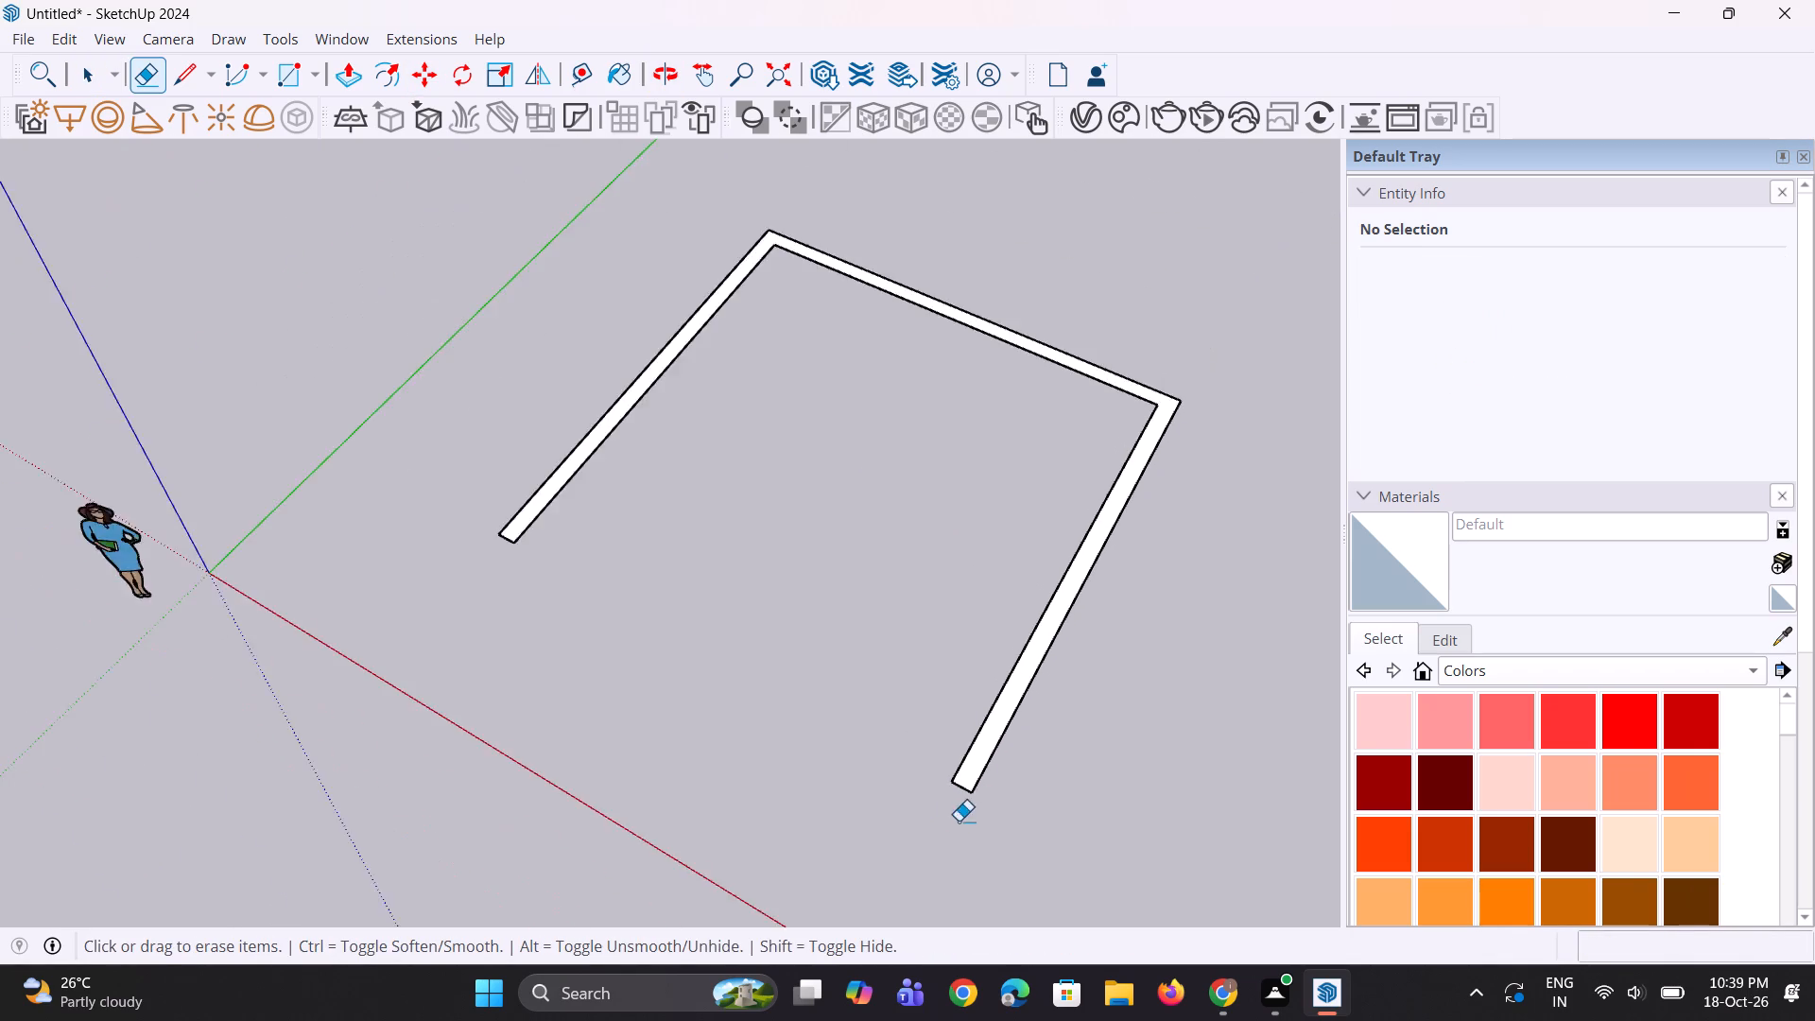
Extrude the U-shaped wall outline upward to a height of 12'.
middle_click_drag(975, 795, 998, 701)
scroll(975, 795, "up", 3)
key("p")
left_click(999, 702)
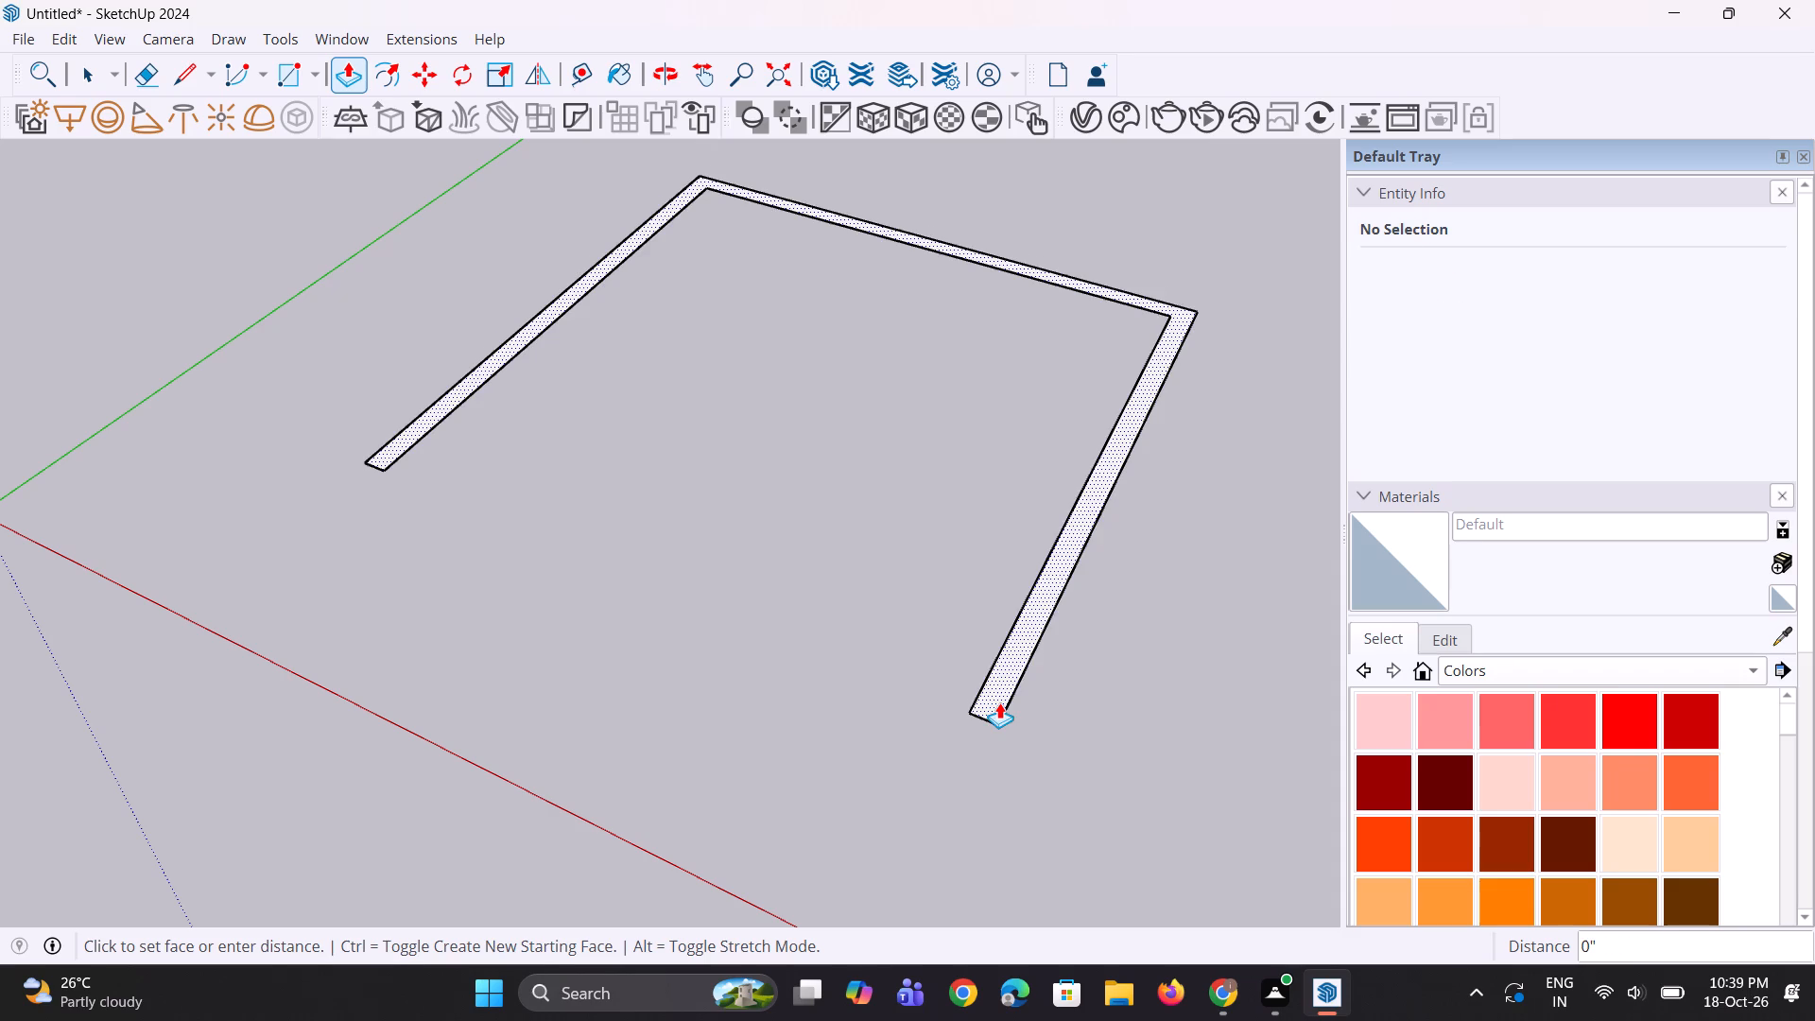
key("1")
key("0")
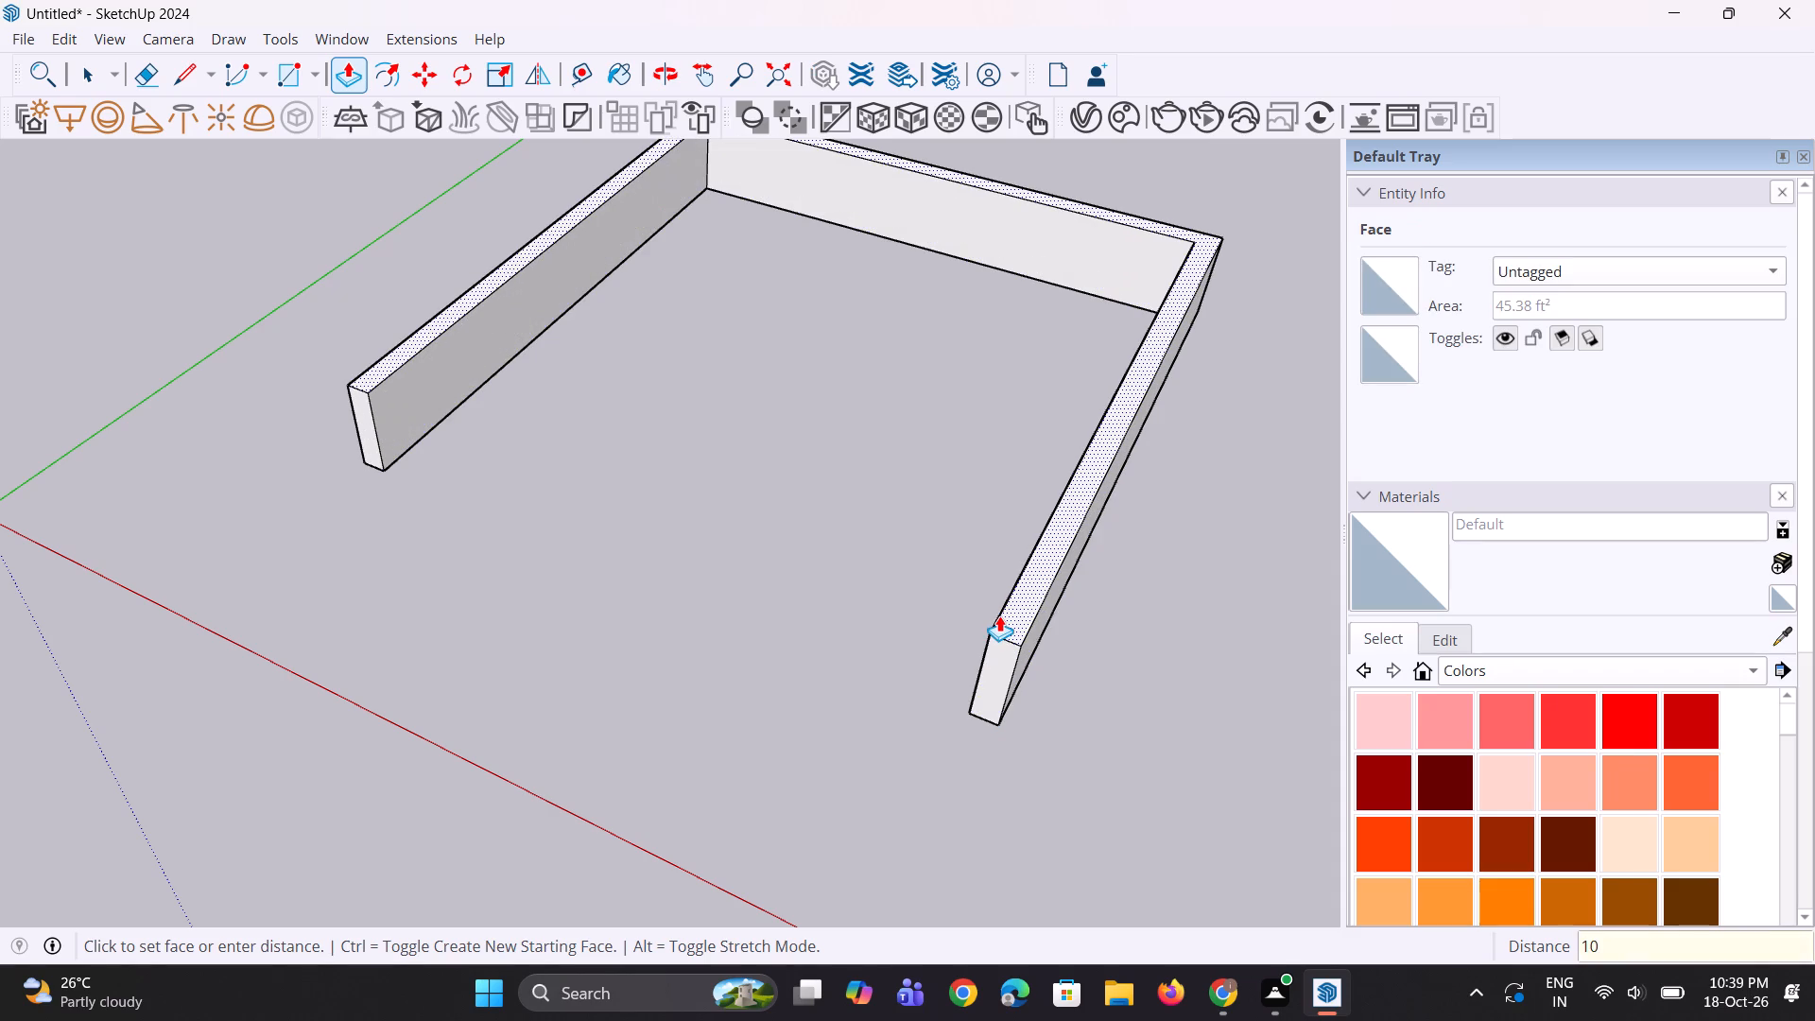
key("BackSpace")
key("BackSpace")
key("BackSpace")
type("12")
key("apostrophe")
key("Return")
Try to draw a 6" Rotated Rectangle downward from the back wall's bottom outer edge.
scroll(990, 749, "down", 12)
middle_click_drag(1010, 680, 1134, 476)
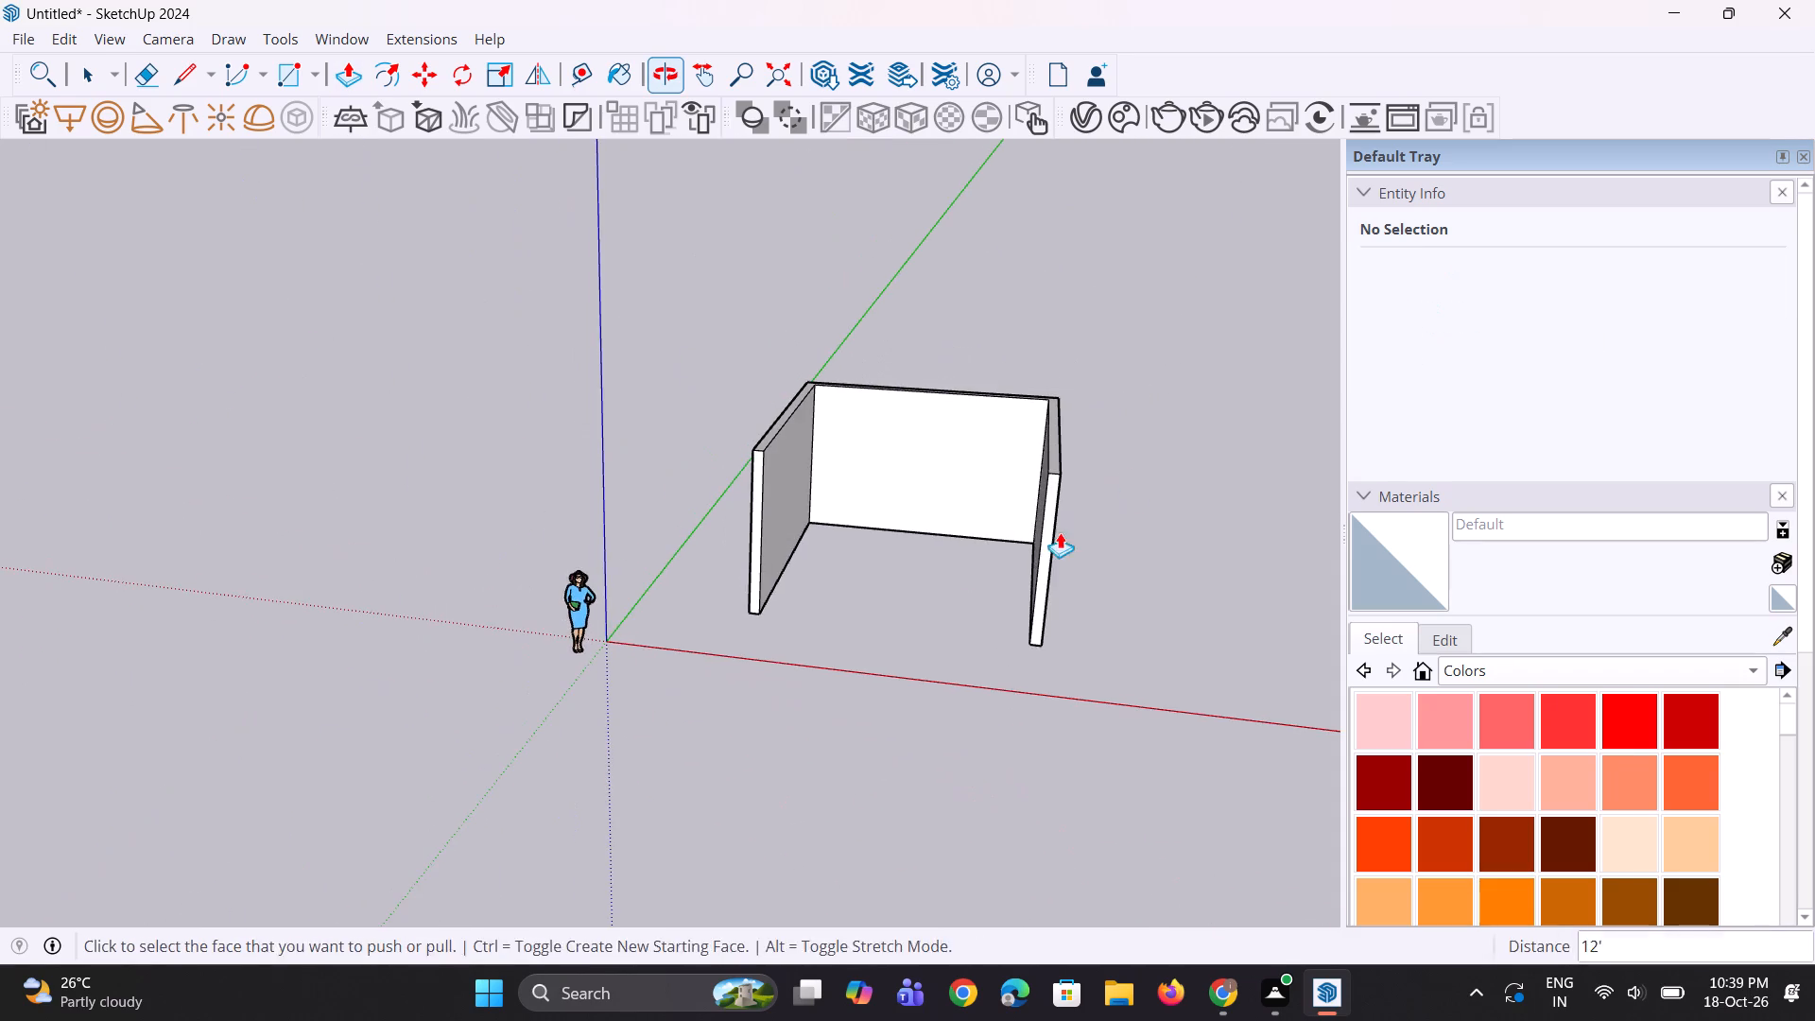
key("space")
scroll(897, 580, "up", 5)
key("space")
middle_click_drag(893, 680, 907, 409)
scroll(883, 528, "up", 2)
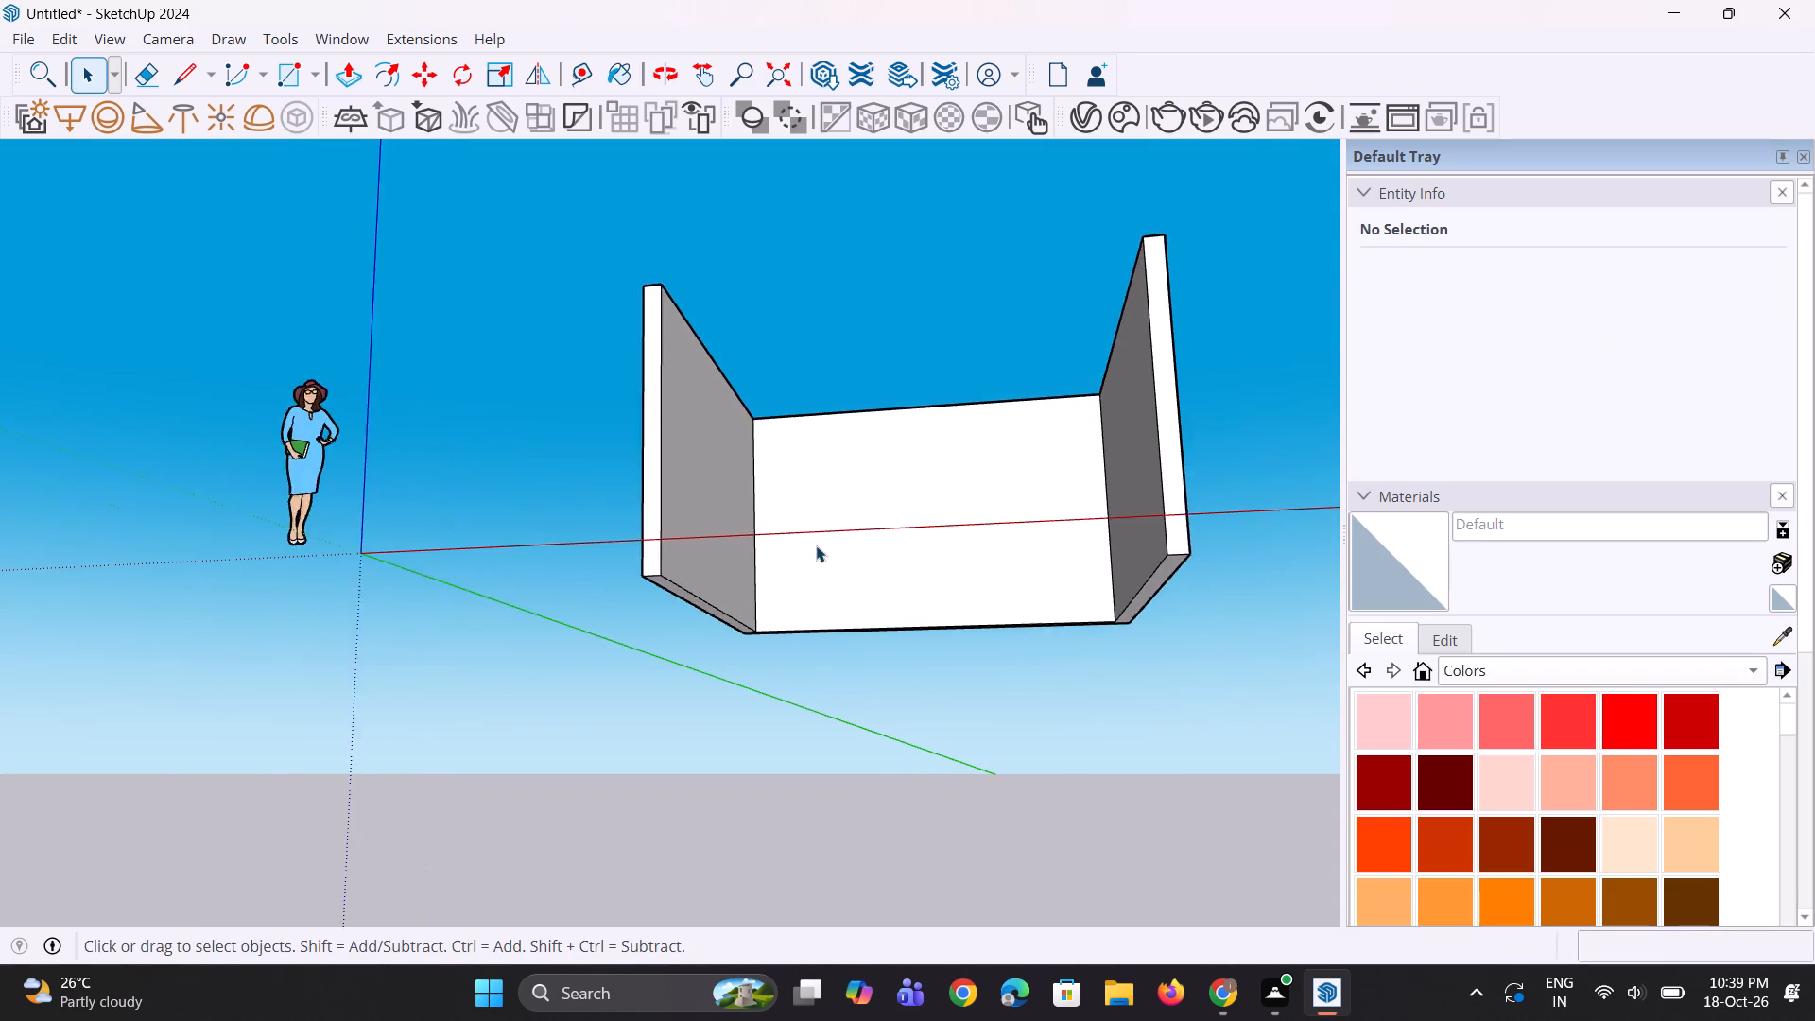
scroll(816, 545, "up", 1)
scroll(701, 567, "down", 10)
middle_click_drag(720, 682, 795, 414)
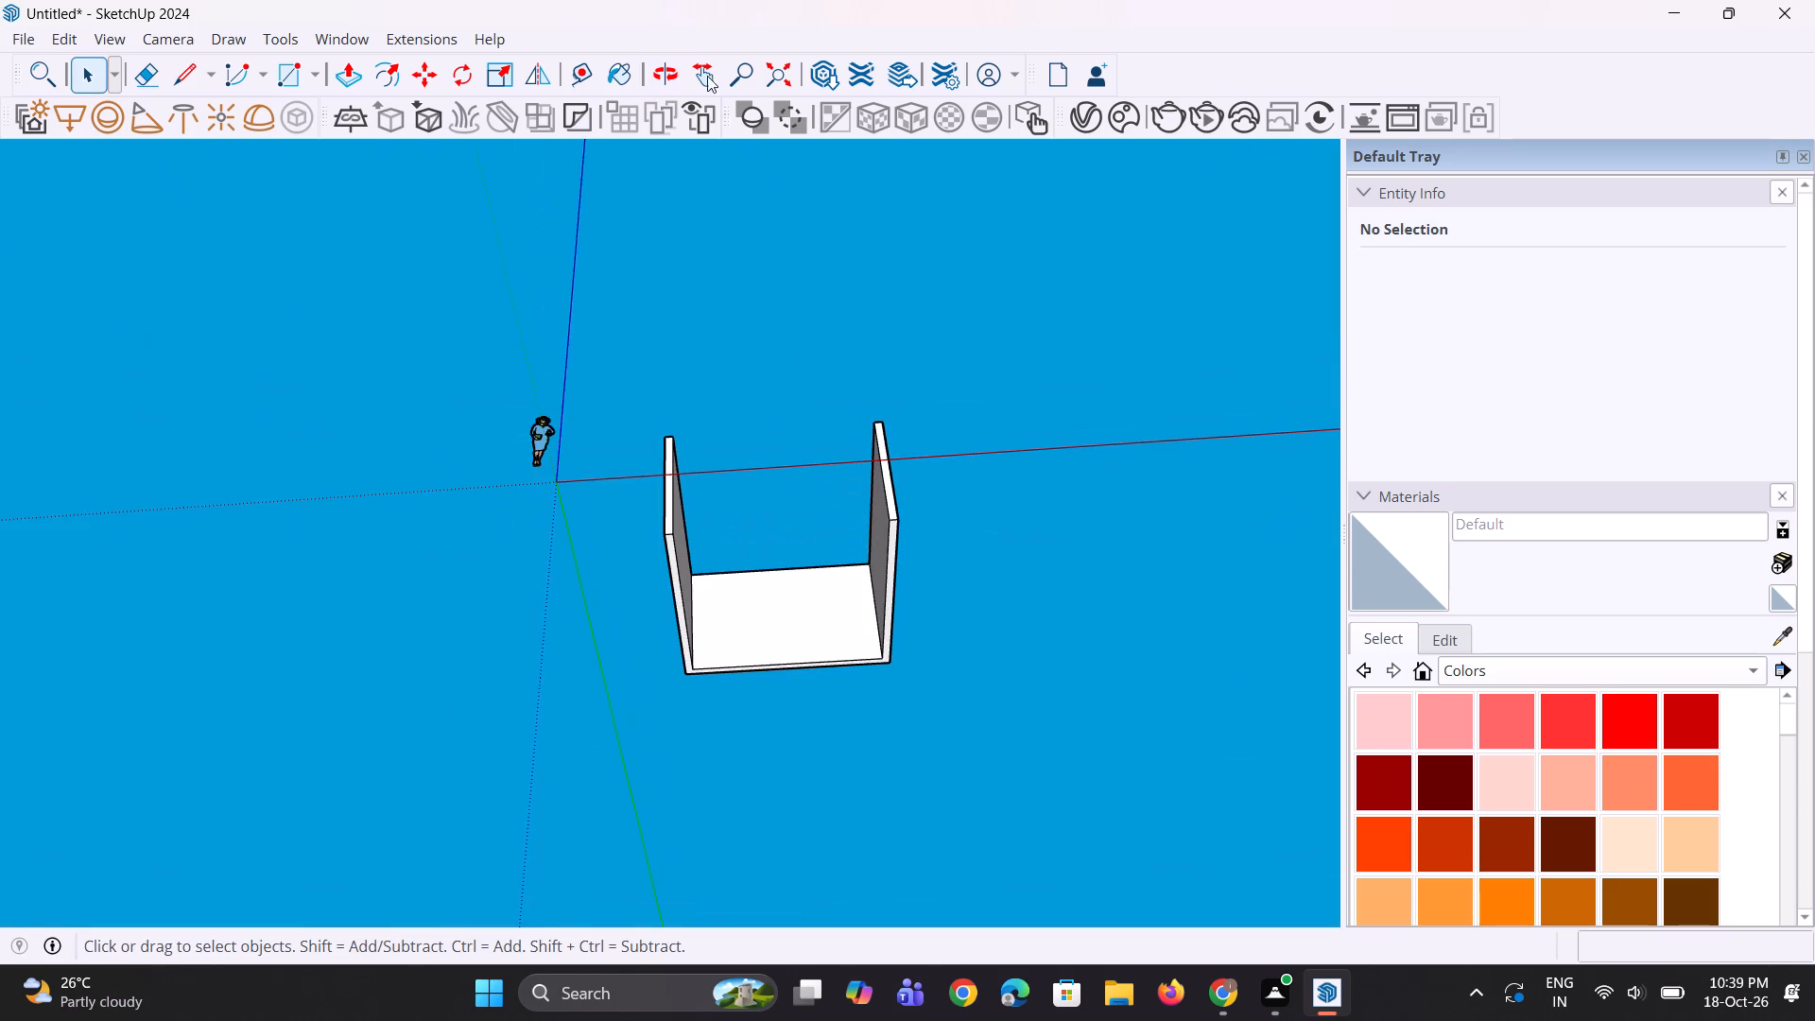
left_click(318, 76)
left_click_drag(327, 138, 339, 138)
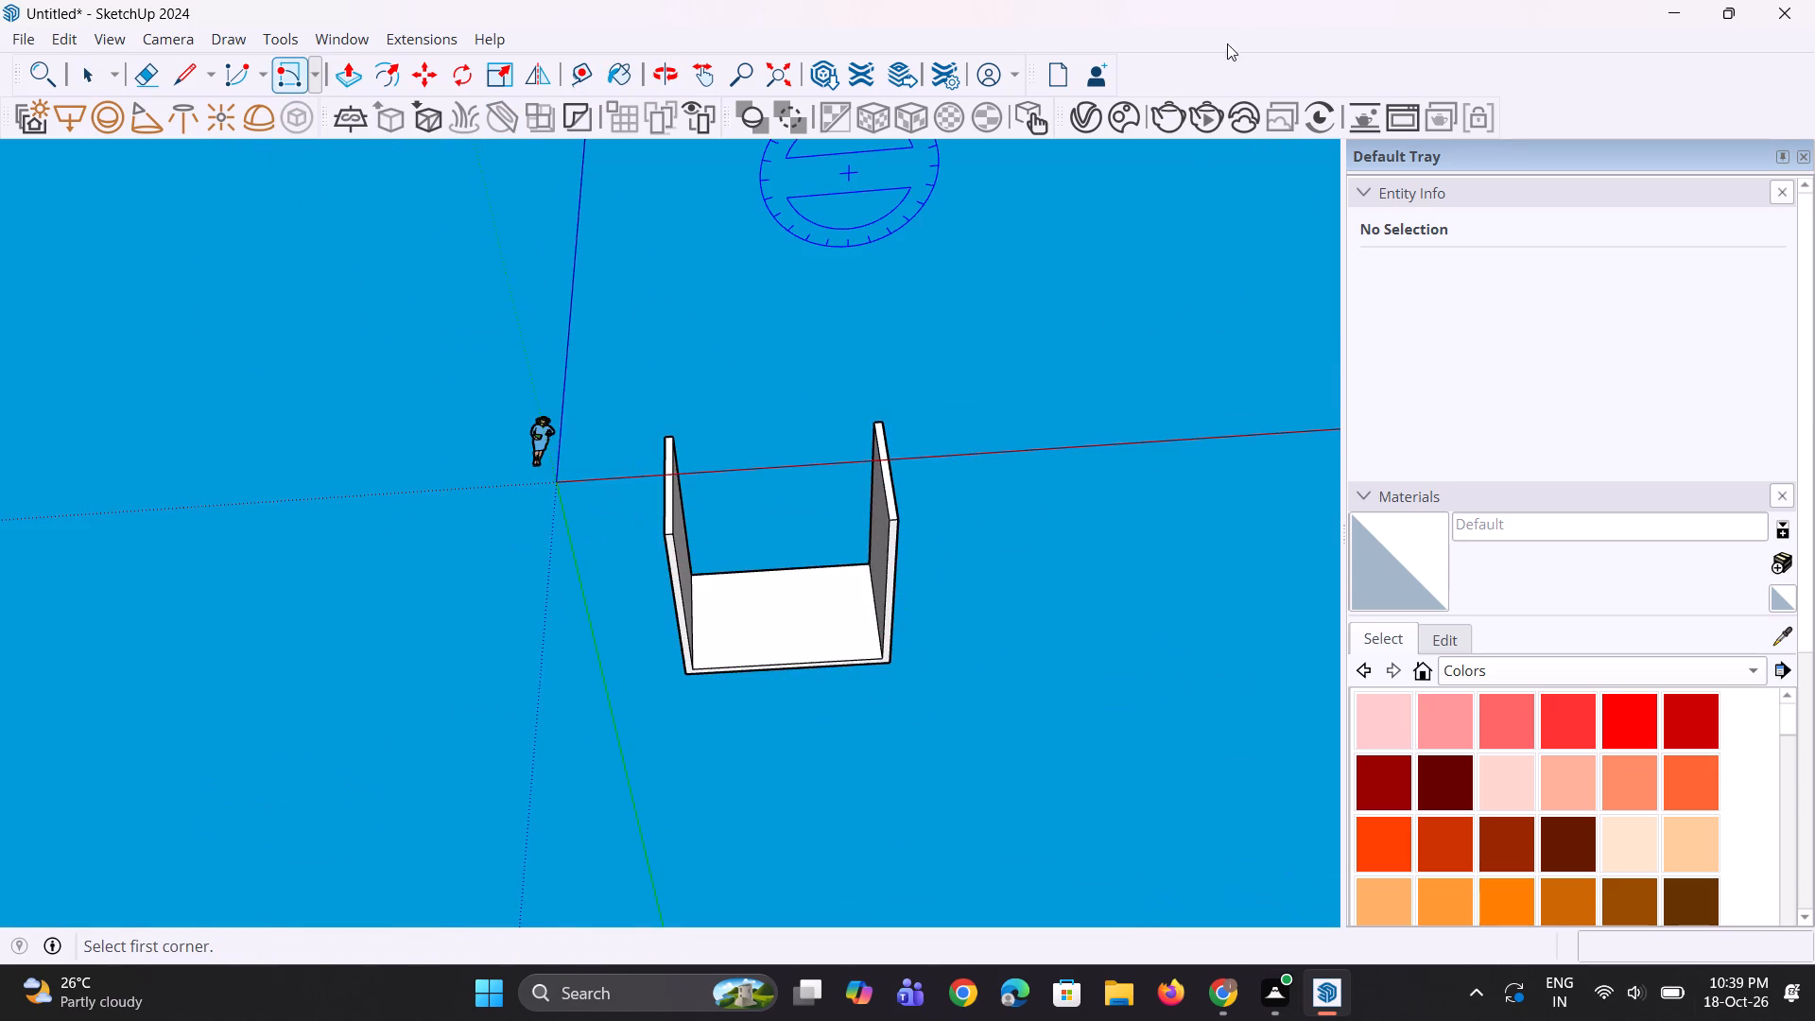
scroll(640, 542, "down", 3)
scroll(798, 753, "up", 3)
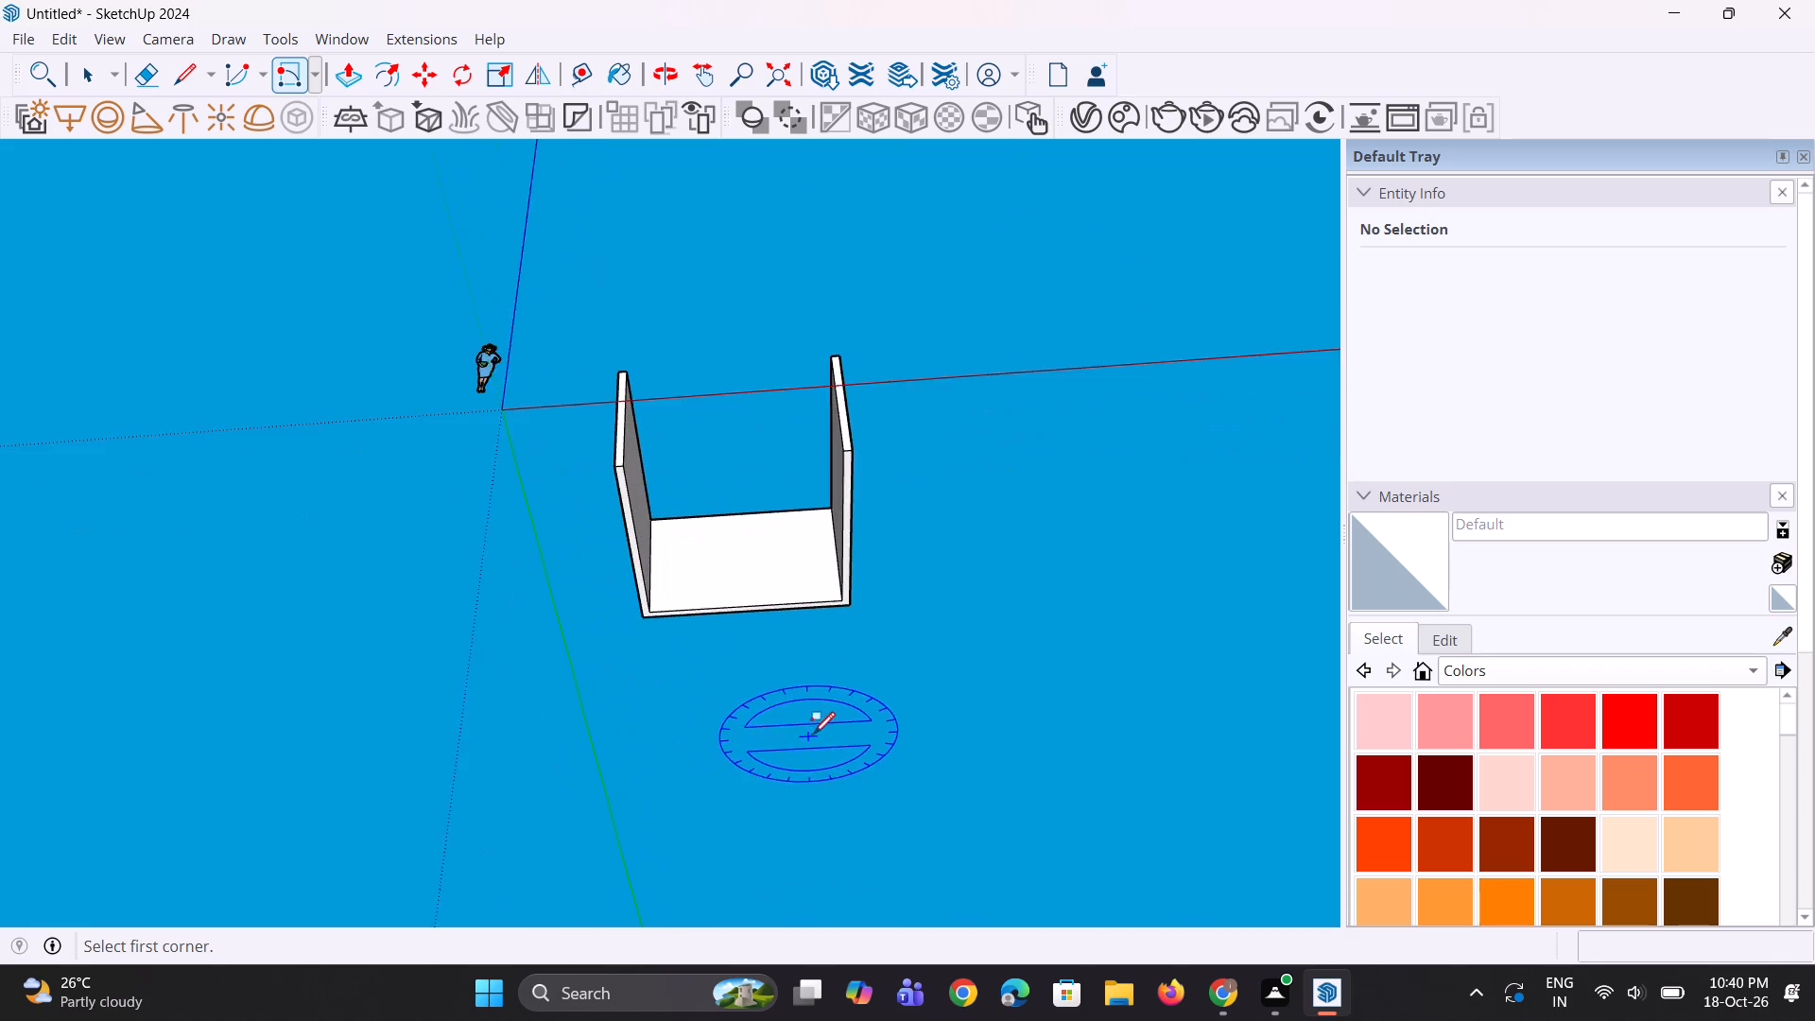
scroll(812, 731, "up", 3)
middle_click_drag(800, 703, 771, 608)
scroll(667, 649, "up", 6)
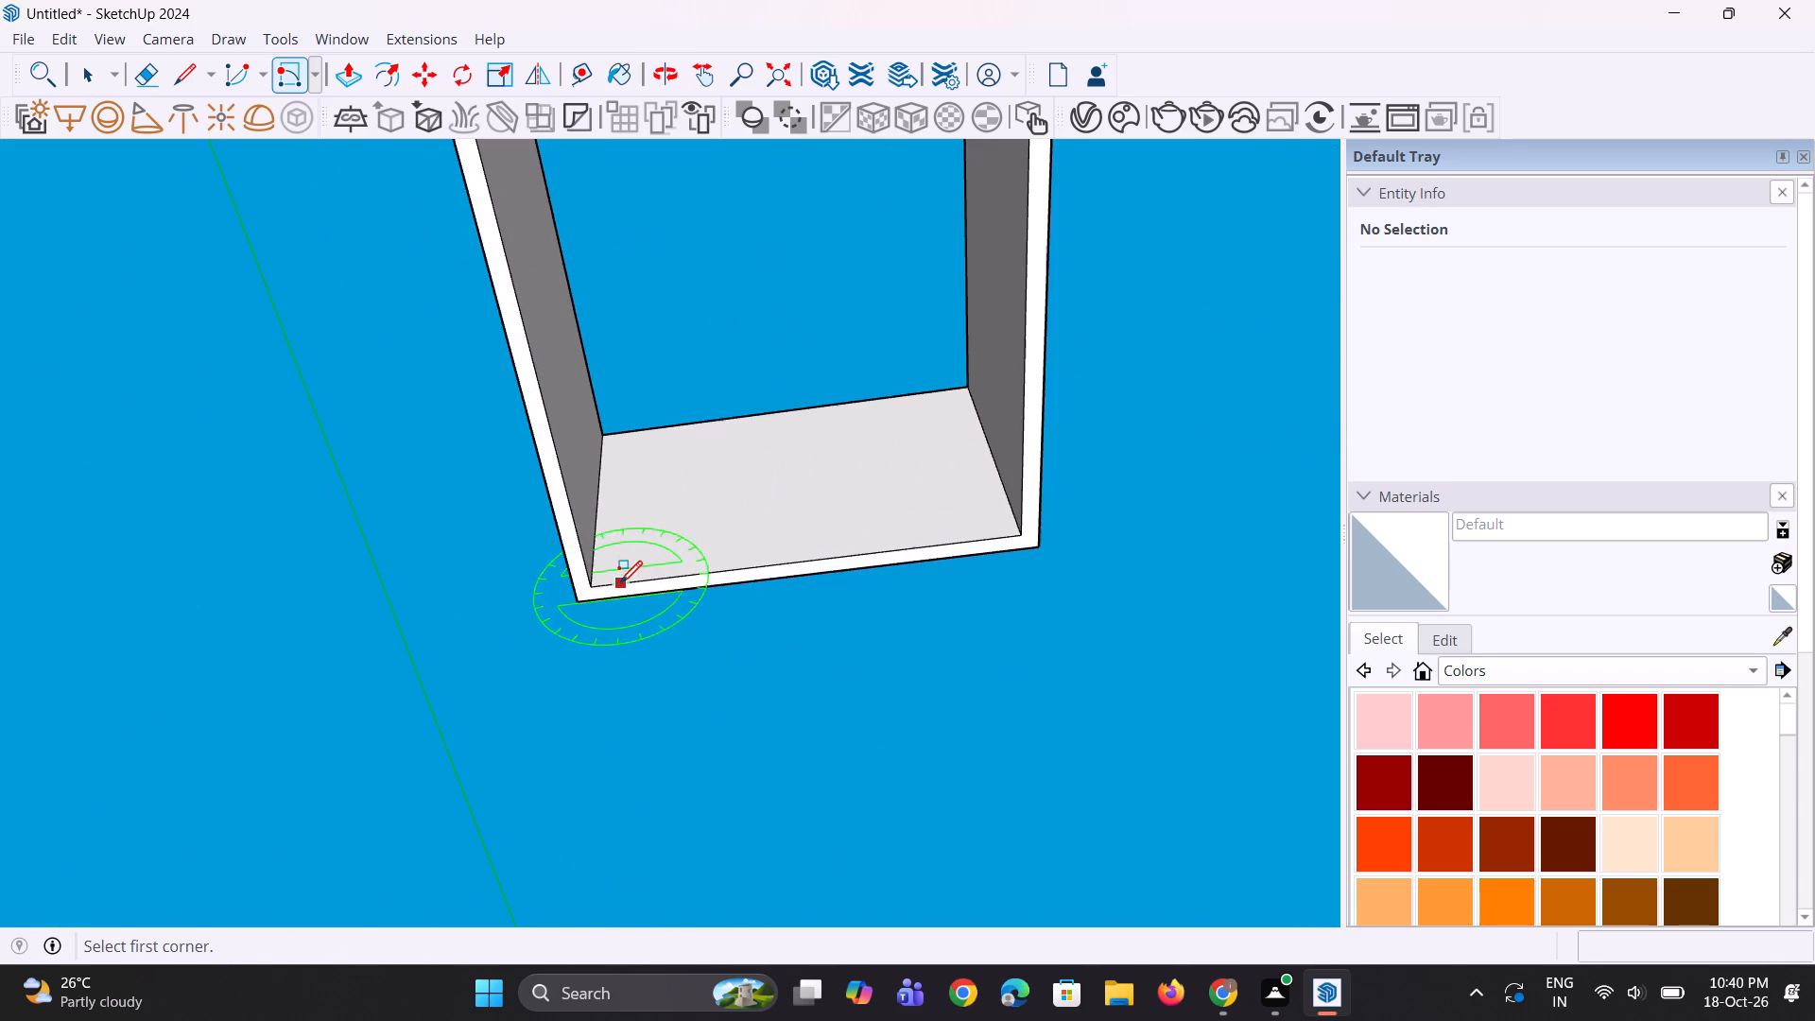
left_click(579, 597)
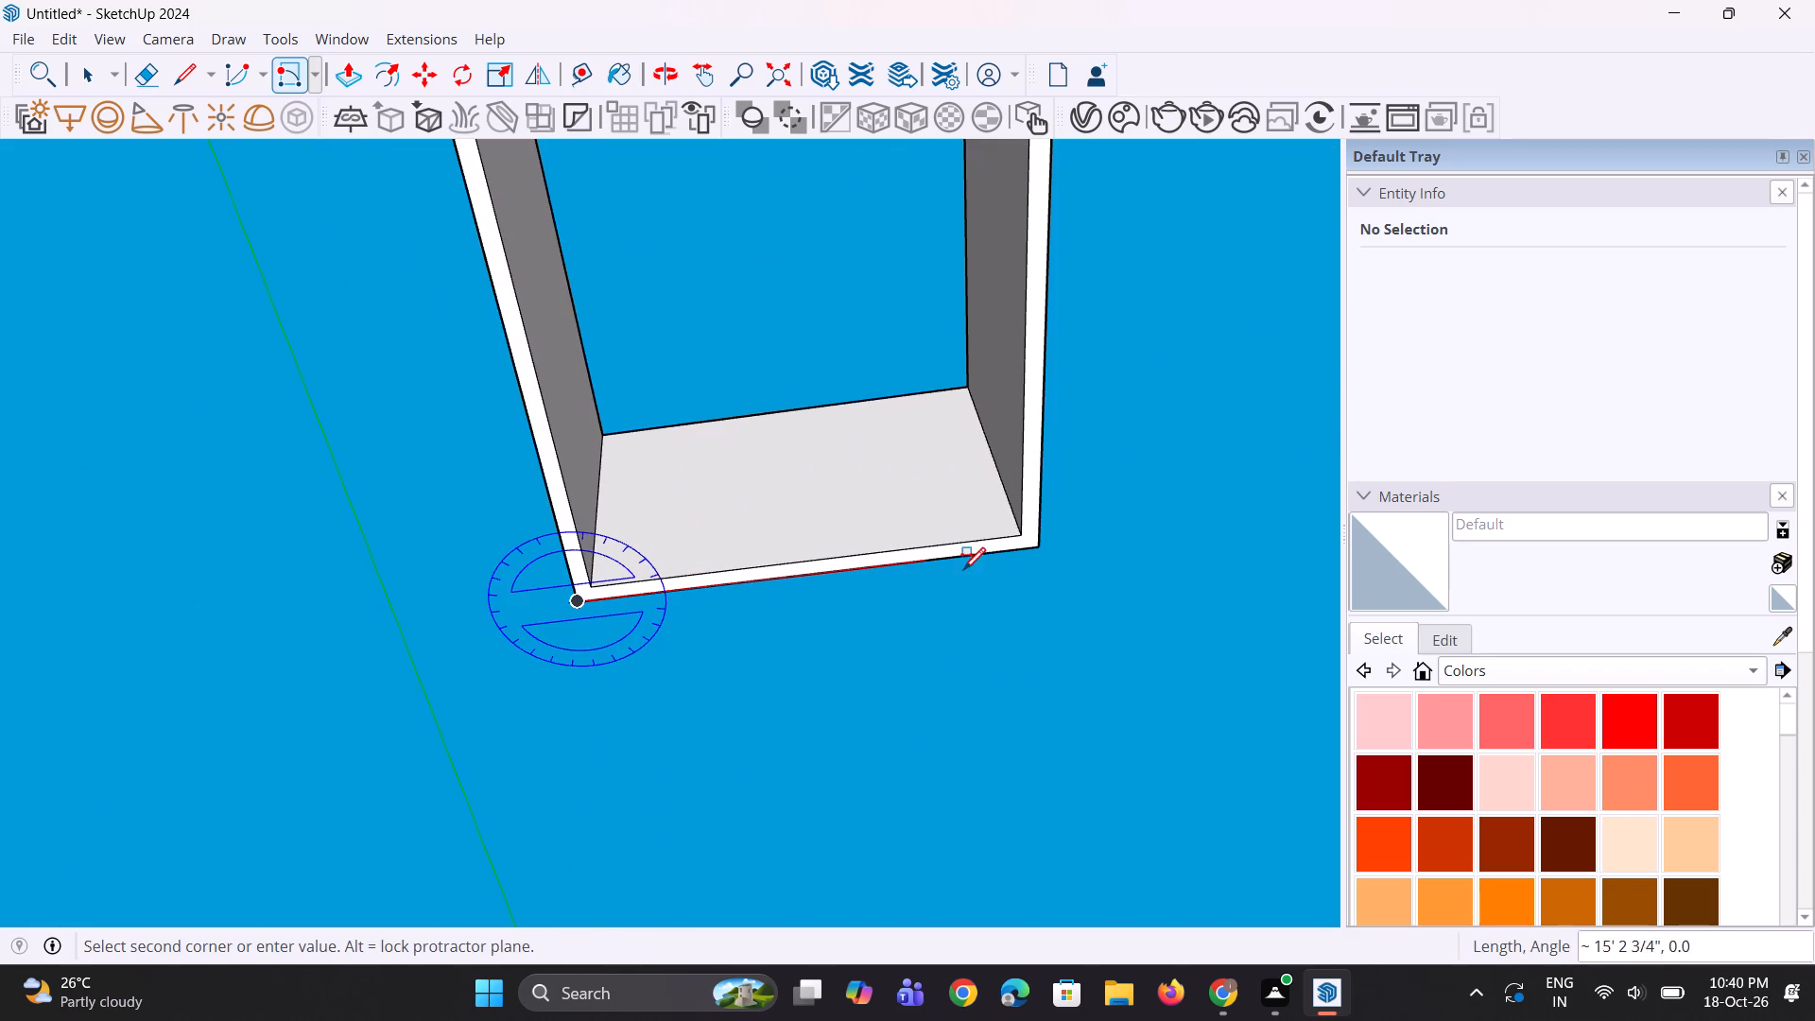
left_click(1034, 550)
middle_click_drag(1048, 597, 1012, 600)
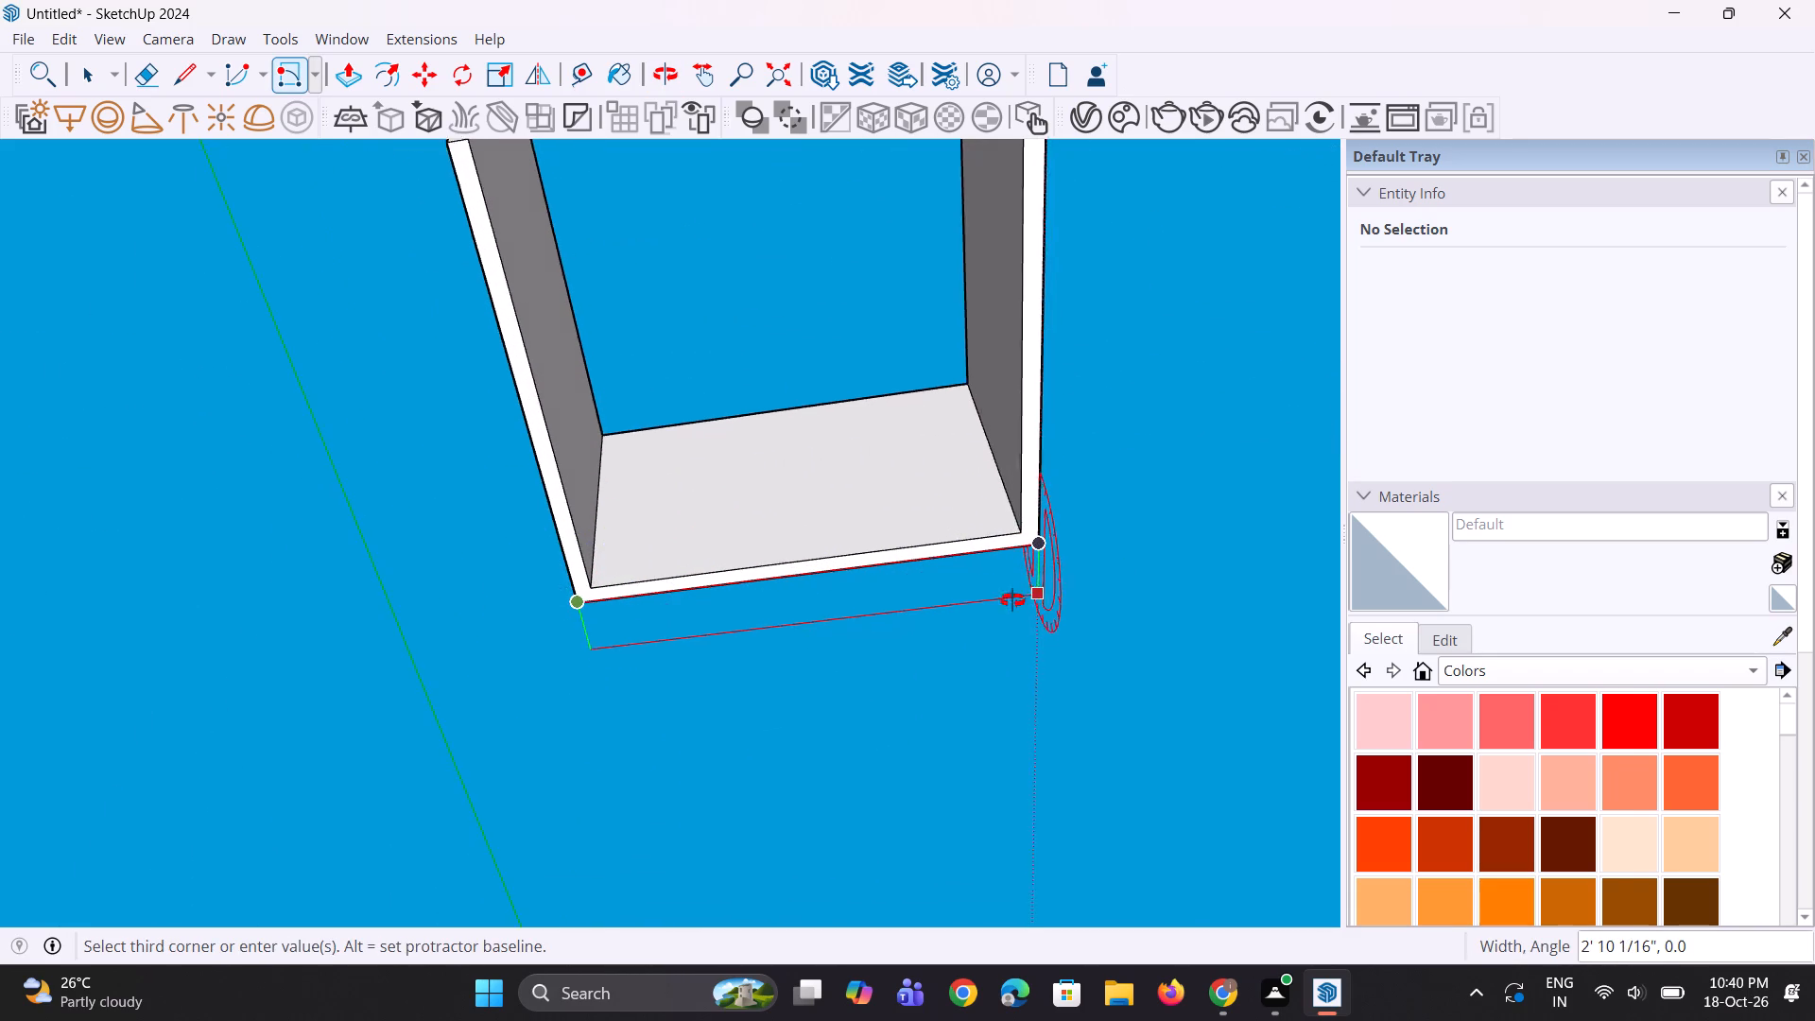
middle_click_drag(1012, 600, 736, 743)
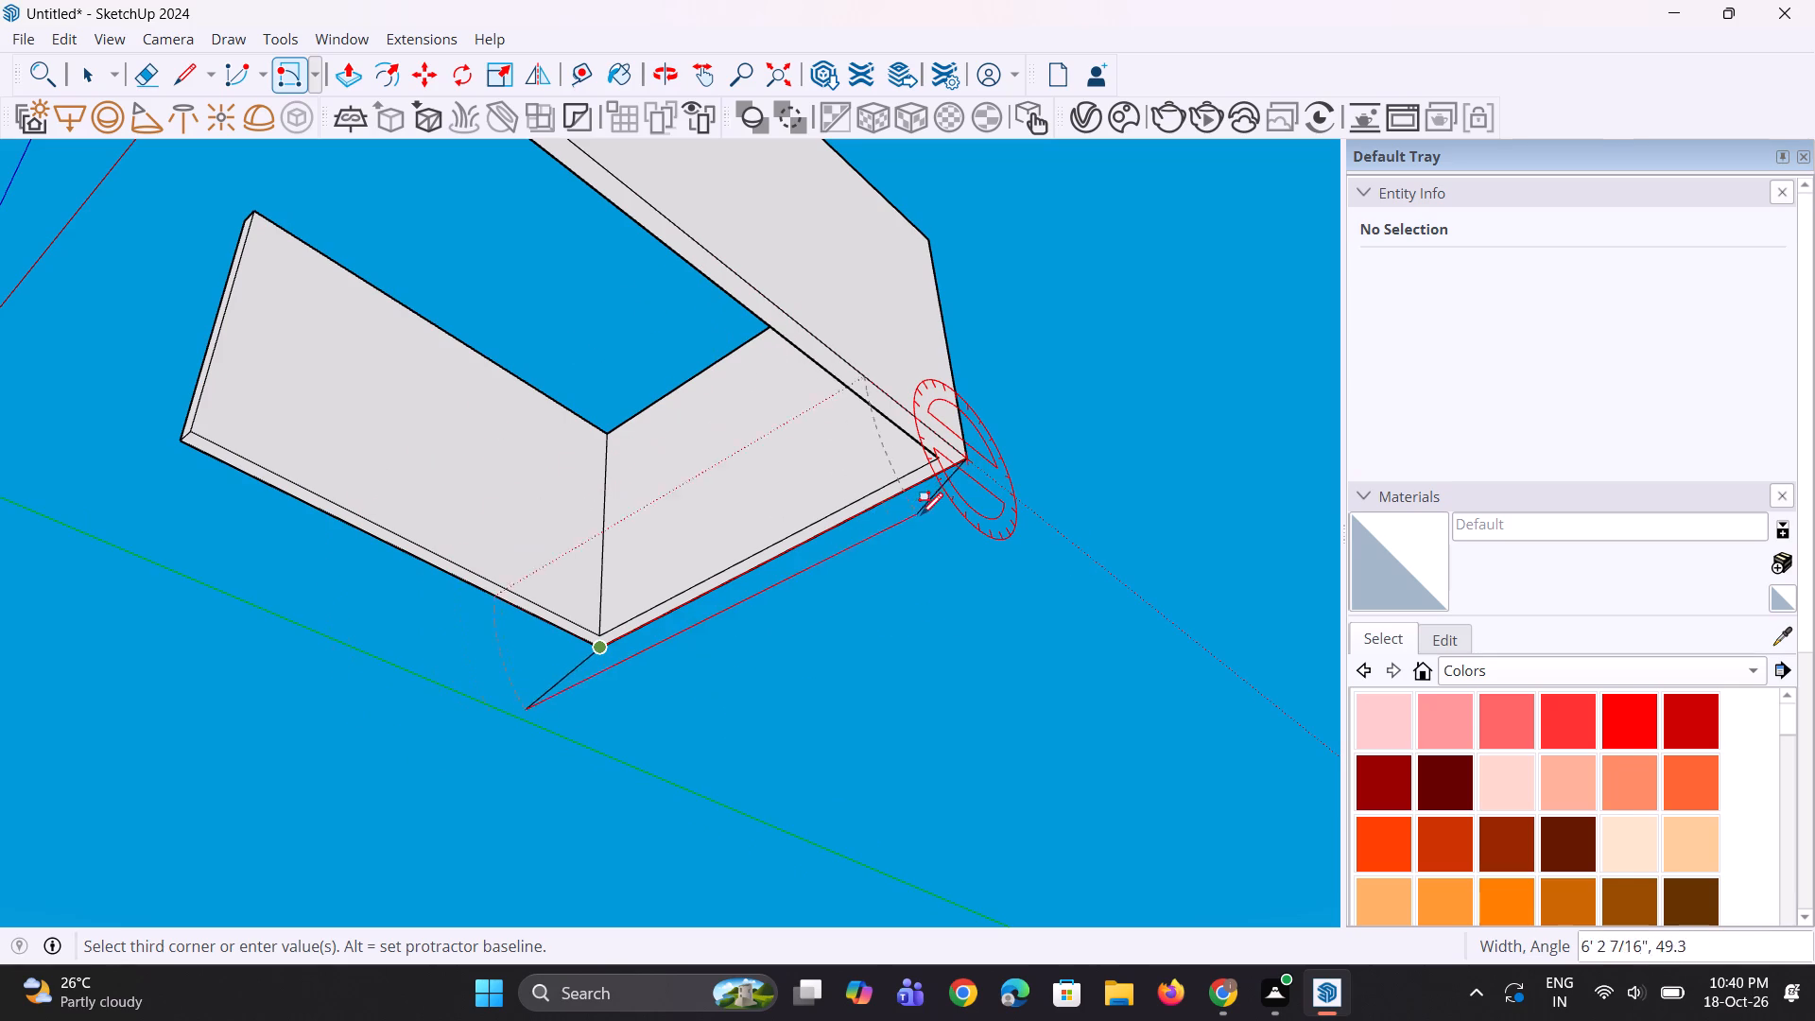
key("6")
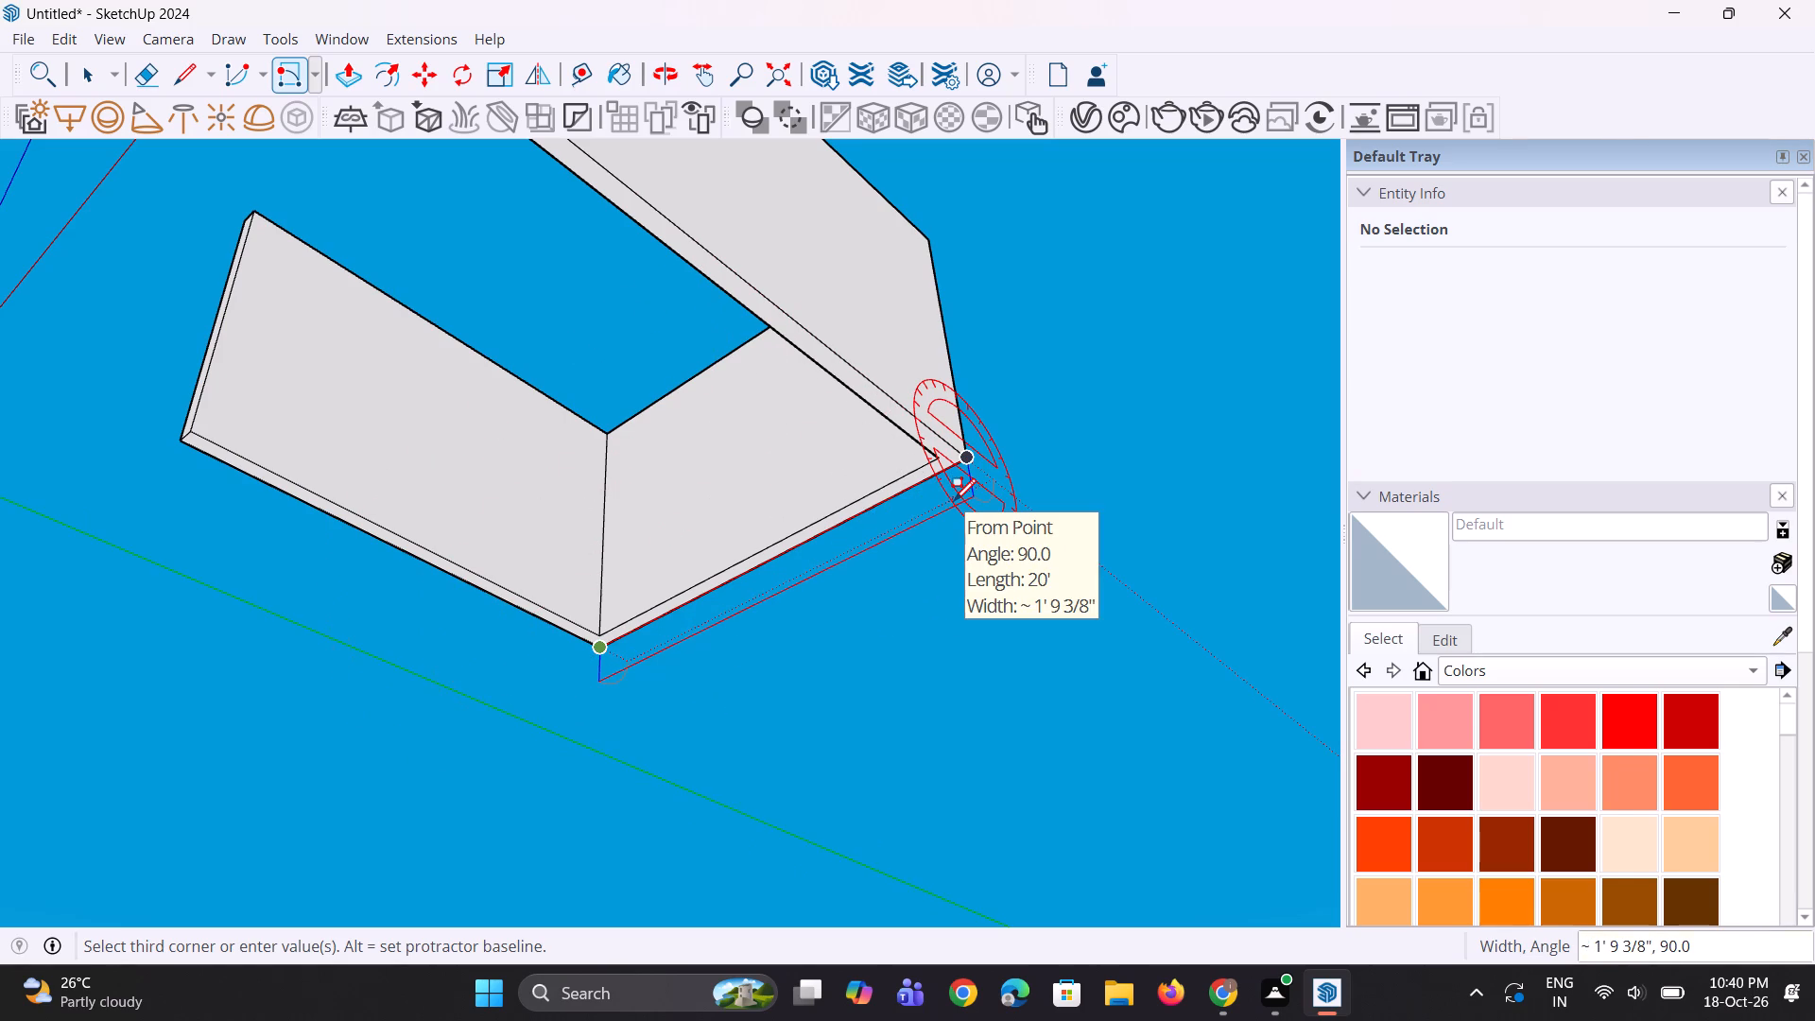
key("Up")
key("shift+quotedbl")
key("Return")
Draw a vertical 20' by 6" Rotated Rectangle hanging below the back wall's bottom outer edge.
middle_click(803, 626)
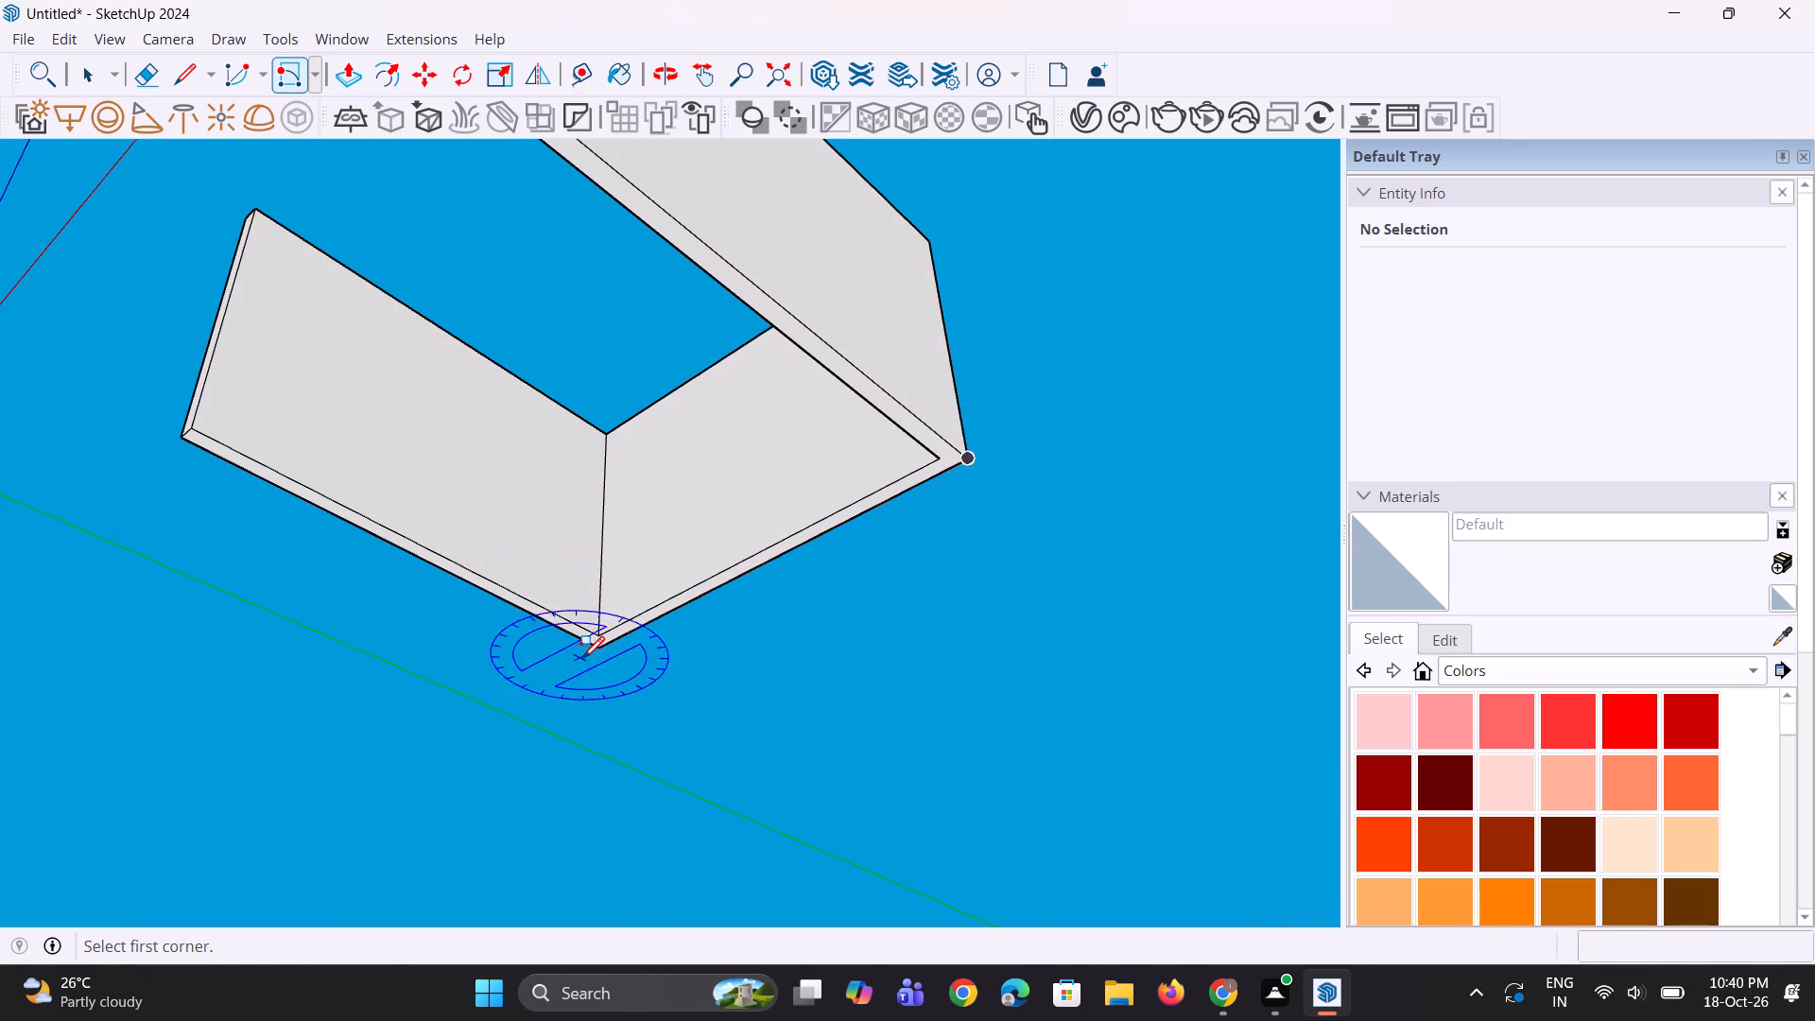
scroll(581, 658, "up", 2)
left_click(606, 639)
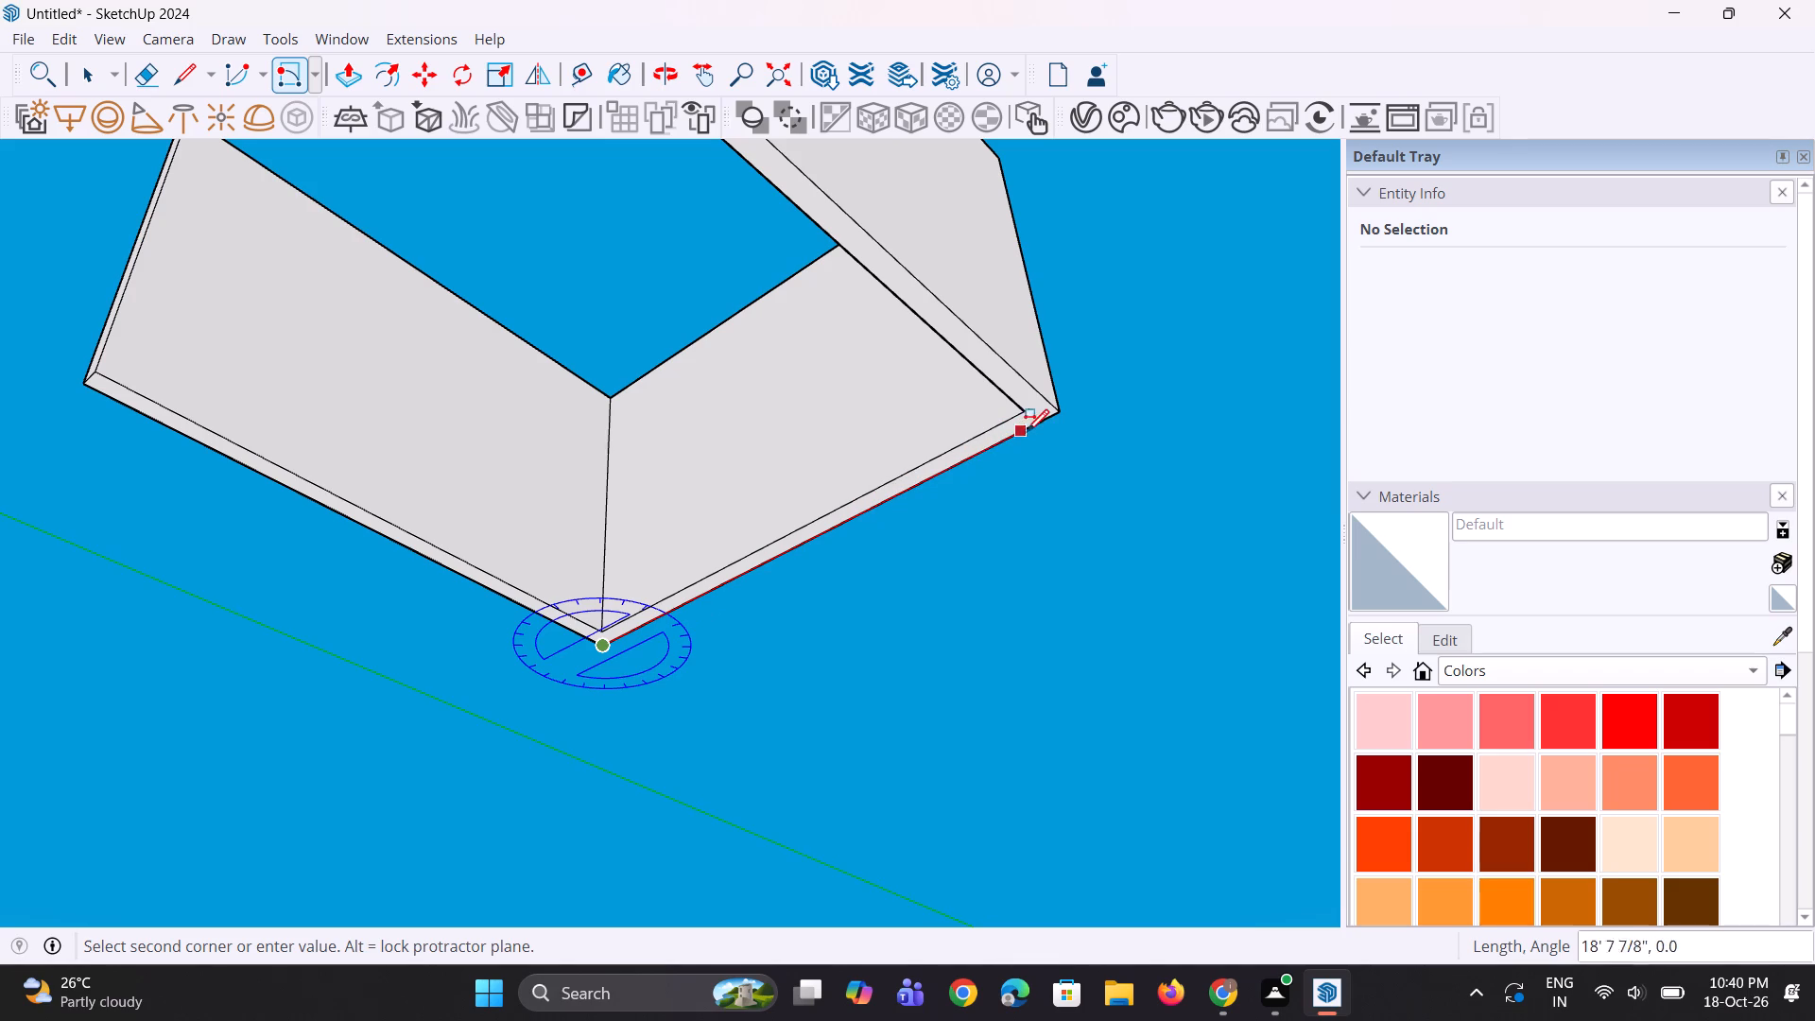
left_click(1064, 410)
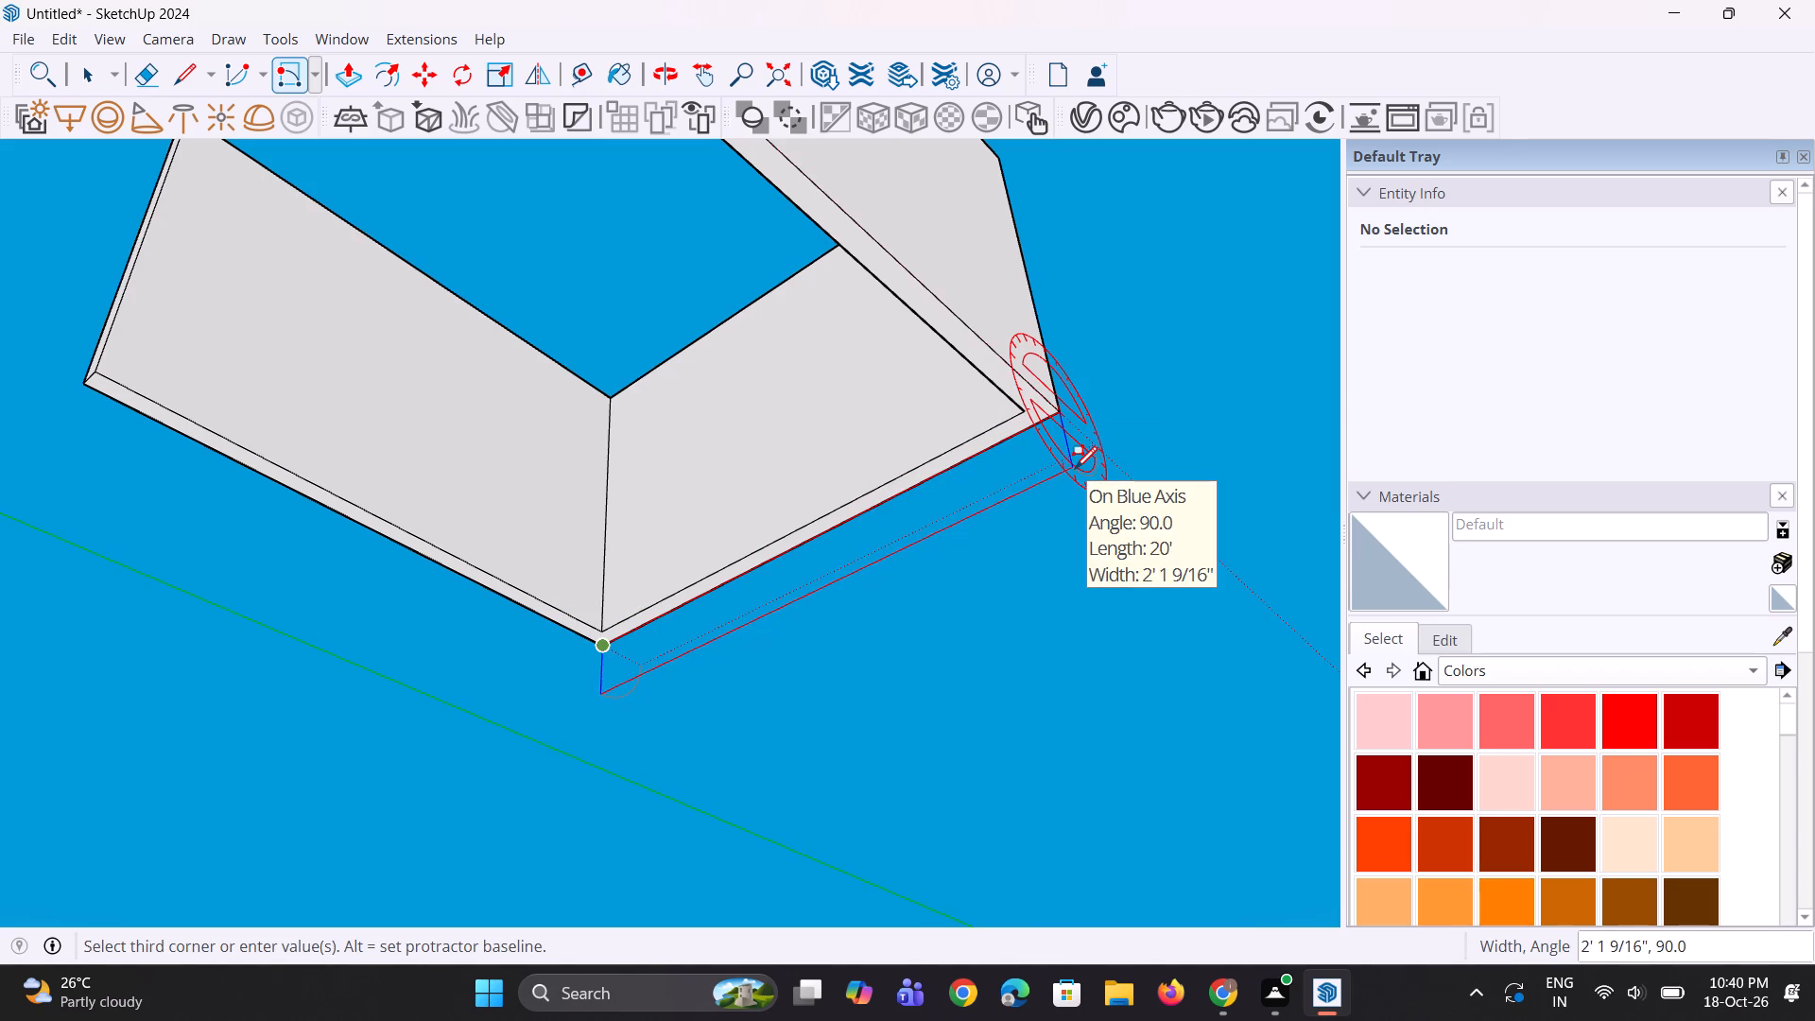
type("6\"")
key("Return")
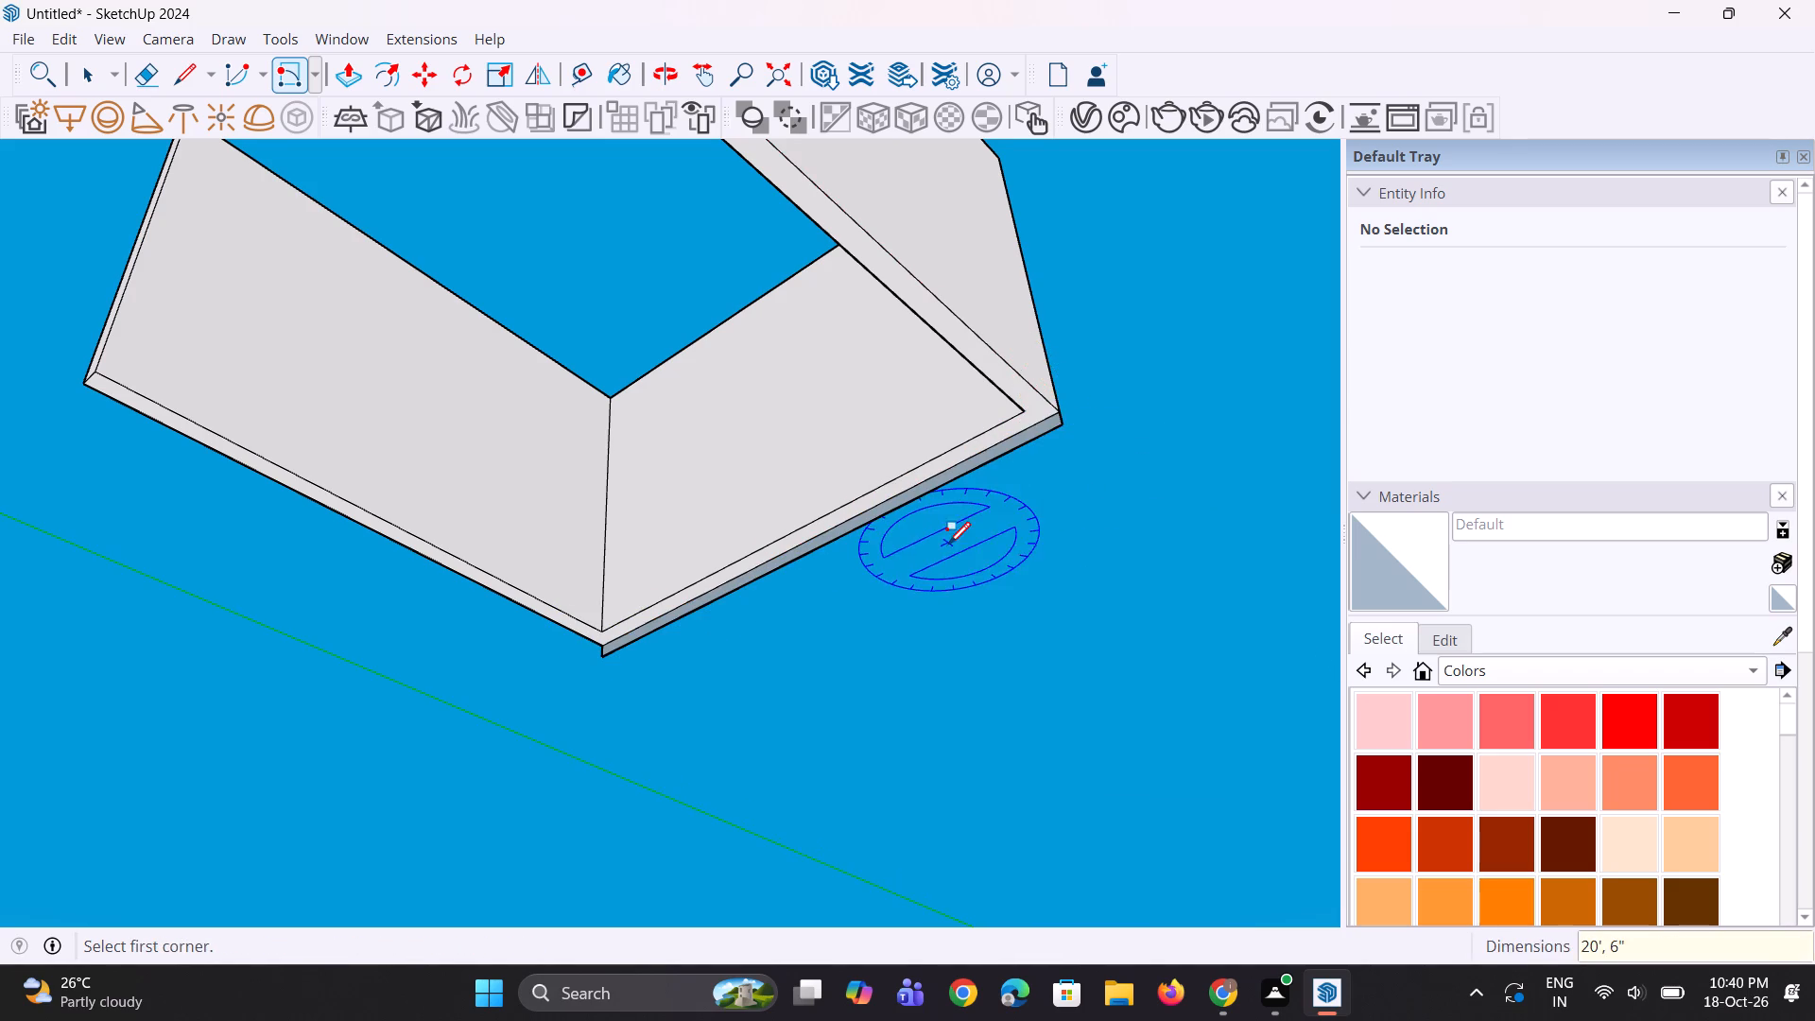
Extrude the 6" strip 21' beneath the walls to their open front ends, forming the floor slab.
middle_click_drag(946, 545, 998, 562)
key("p")
scroll(993, 531, "up", 2)
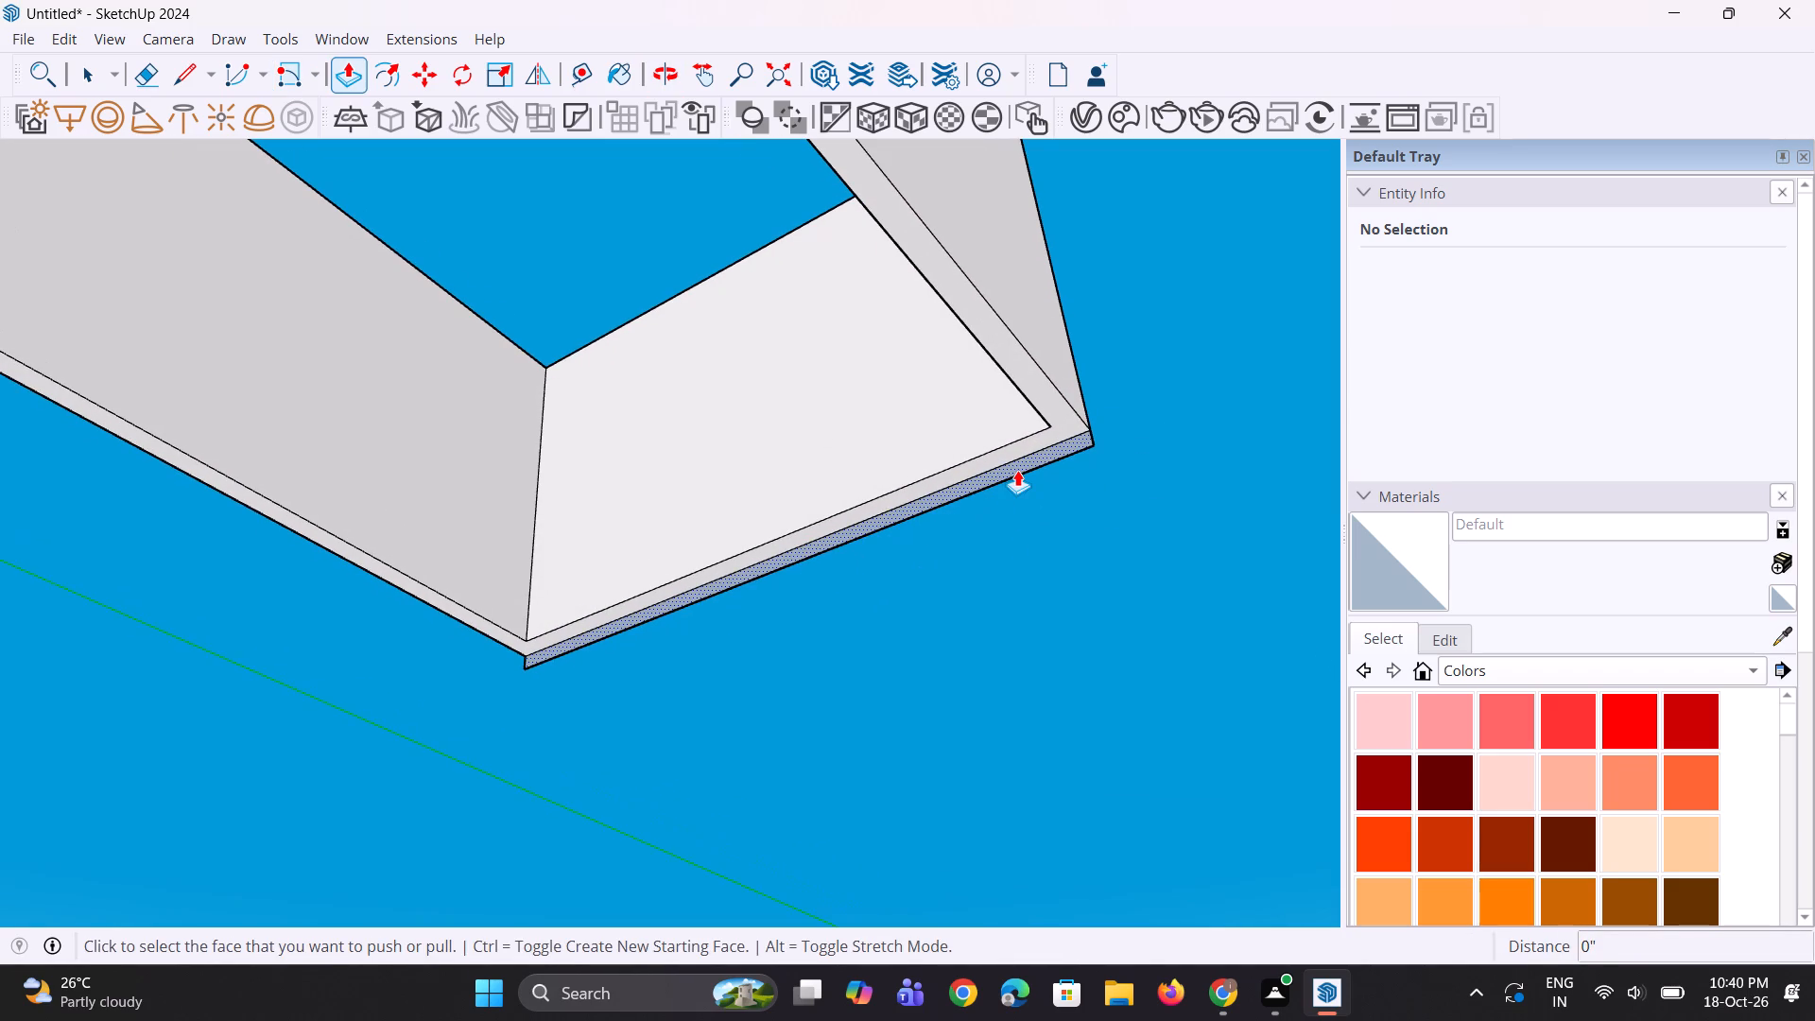
left_click(1017, 470)
scroll(990, 475, "down", 8)
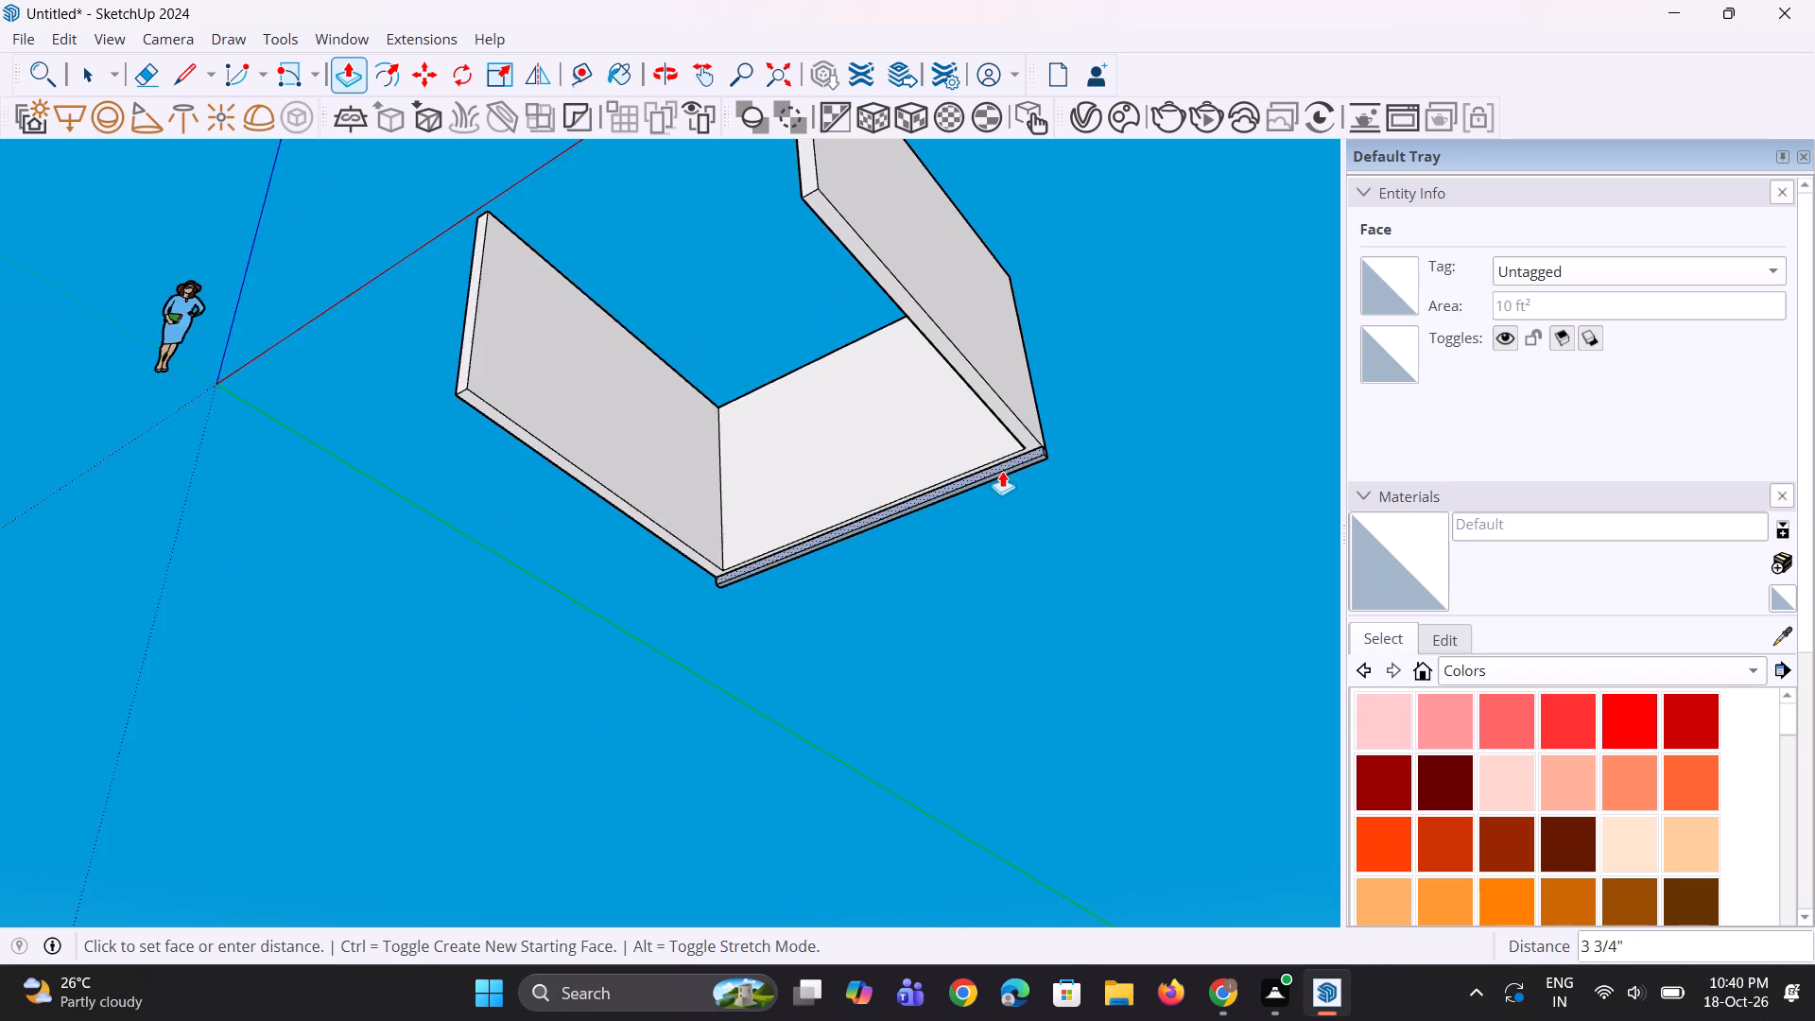
scroll(1002, 471, "down", 3)
left_click(867, 252)
middle_click_drag(893, 433, 1000, 590)
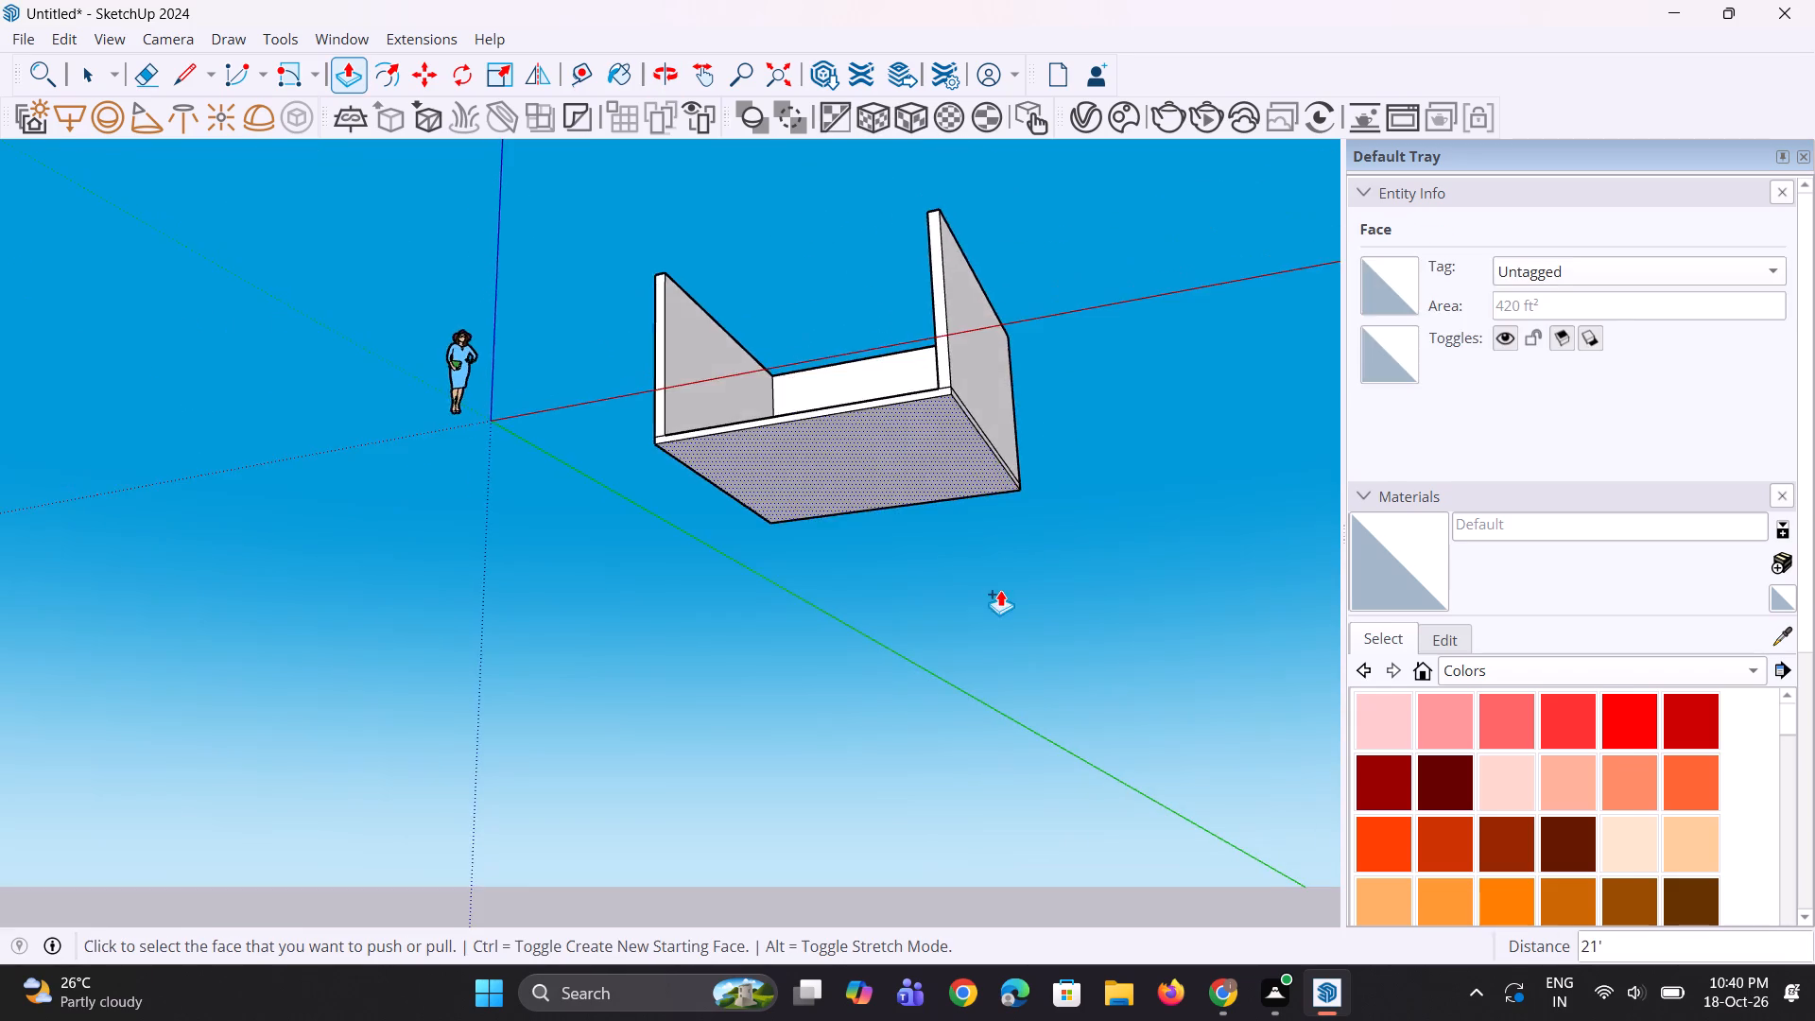
scroll(996, 587, "down", 11)
middle_click_drag(972, 557, 1013, 839)
scroll(966, 499, "up", 5)
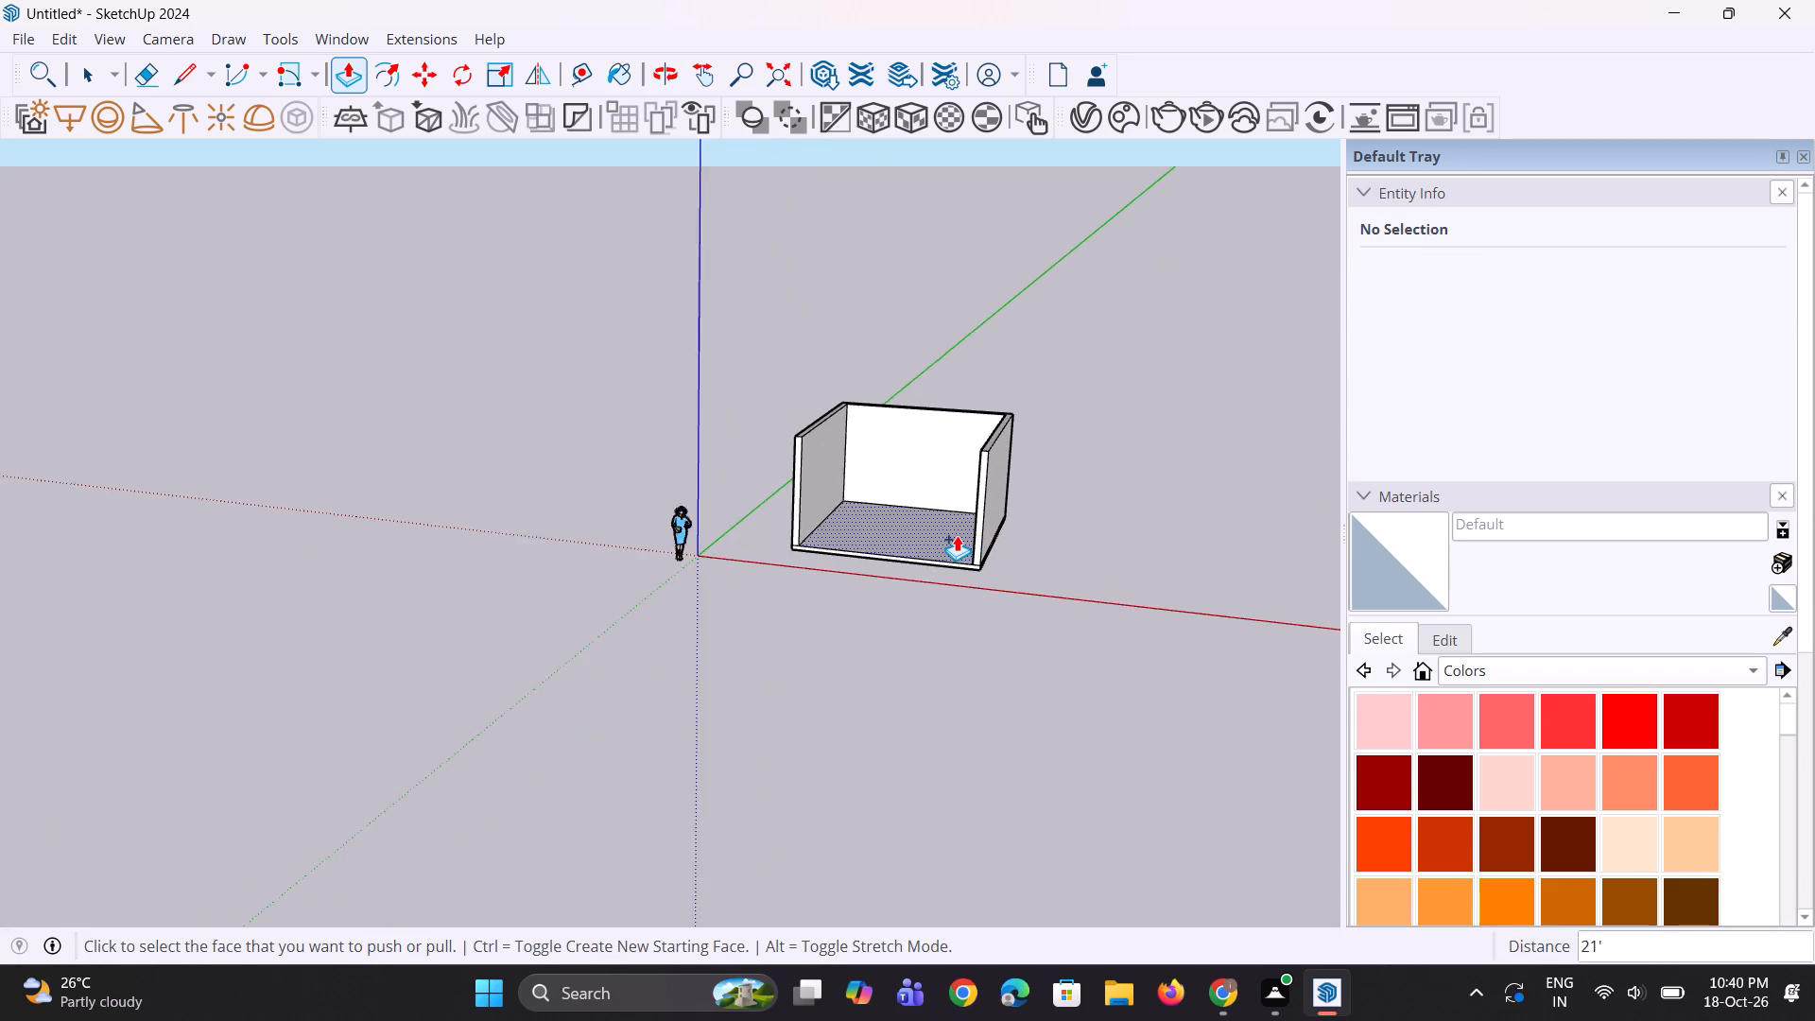
Examine the room shell's walls and floor slab from several angles.
scroll(957, 535, "down", 3)
middle_click_drag(945, 538, 958, 554)
key("space")
key("space")
left_click(998, 580)
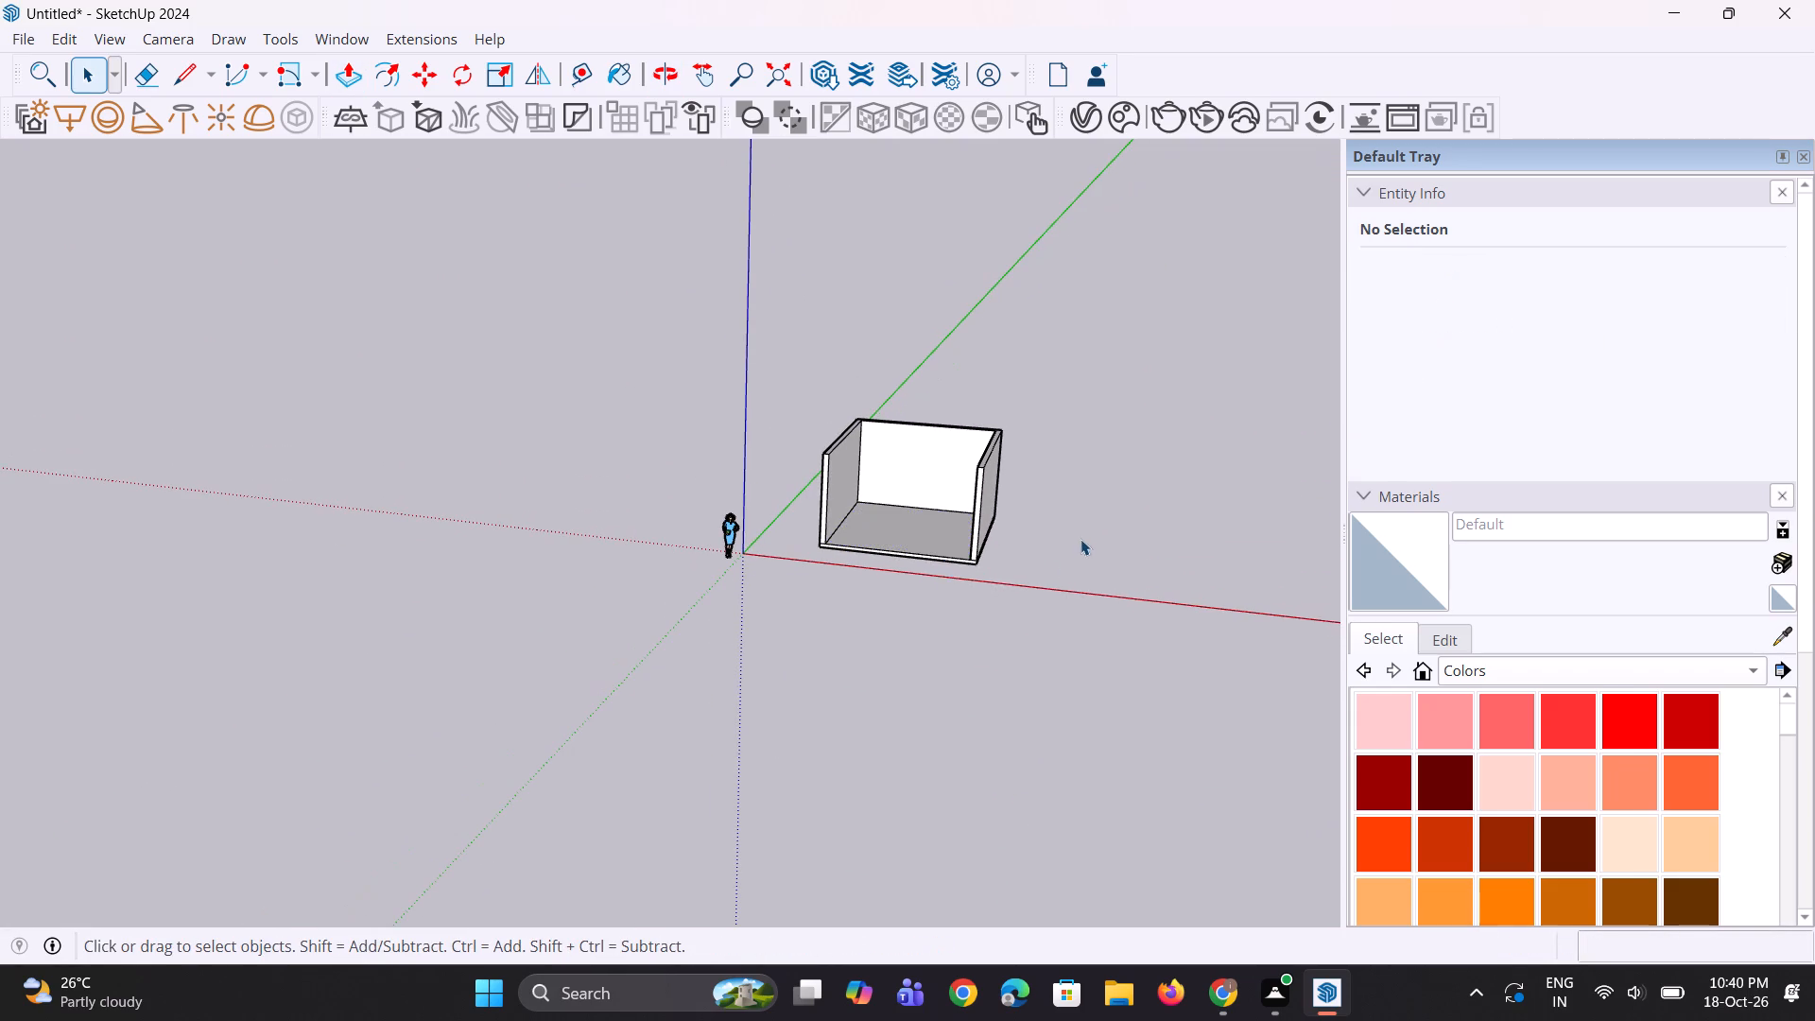
scroll(1083, 528, "up", 5)
scroll(836, 586, "down", 3)
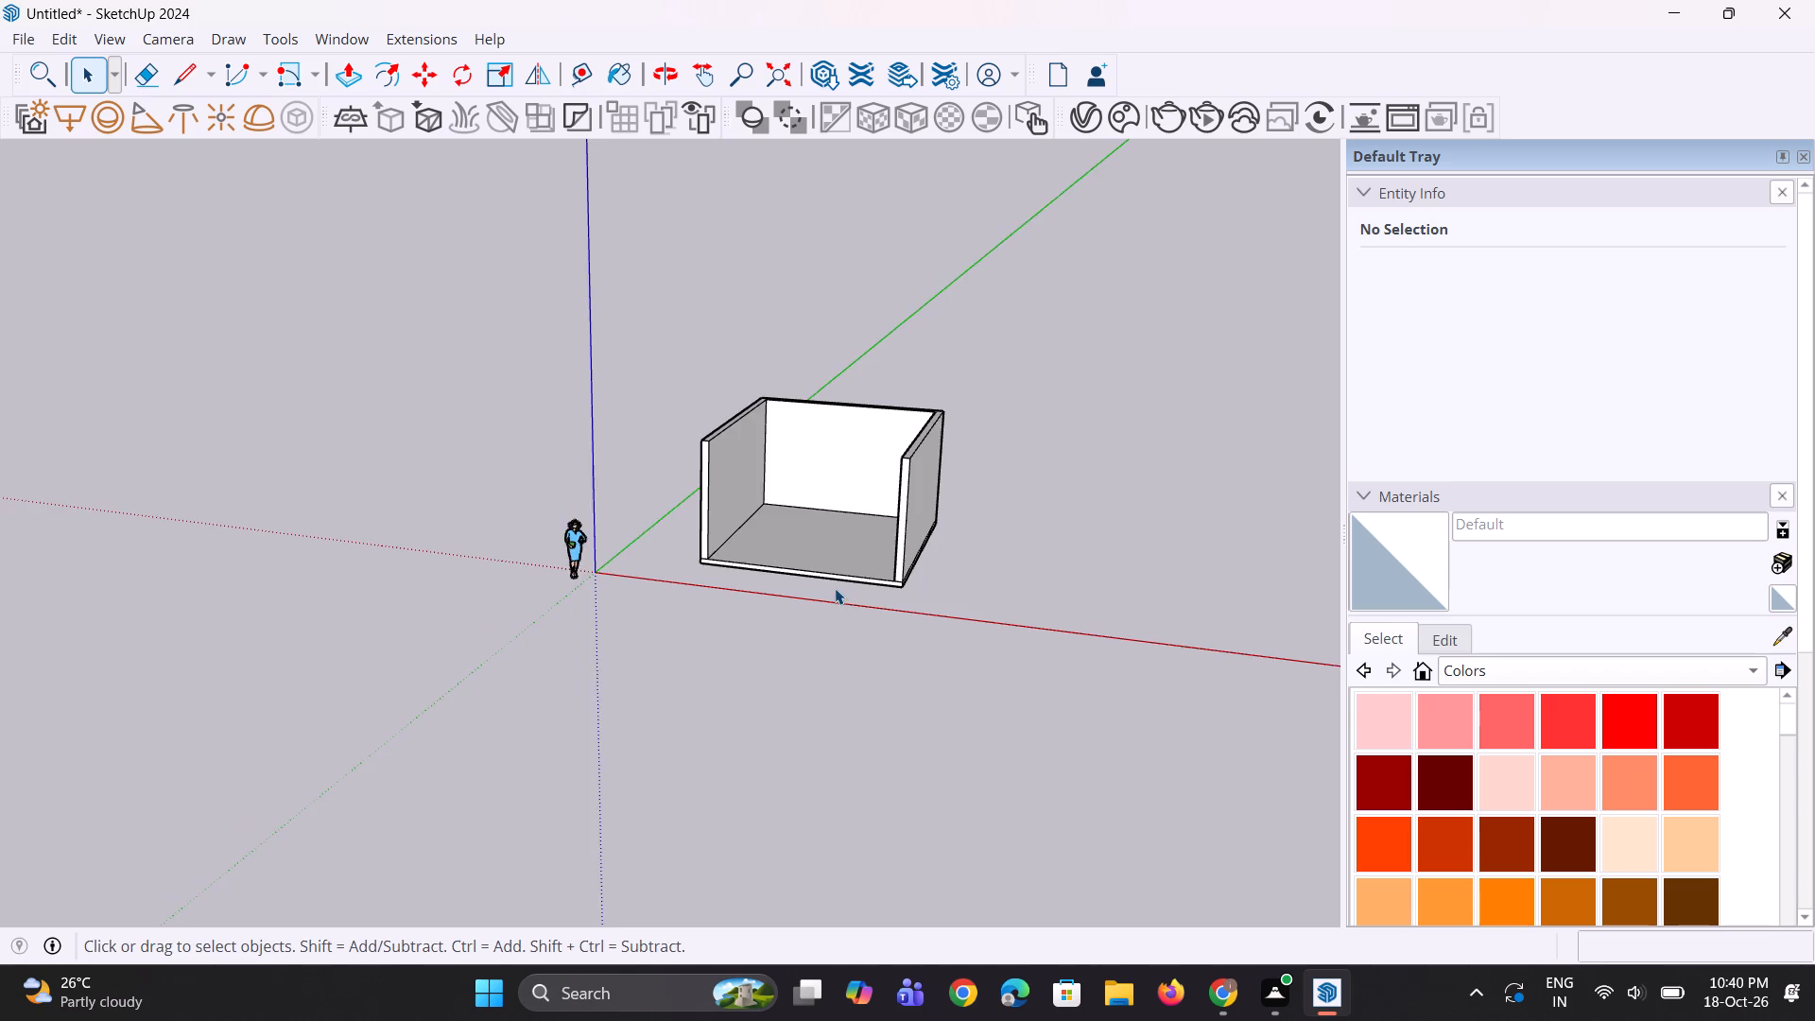
middle_click_drag(858, 570, 896, 569)
scroll(745, 496, "up", 2)
middle_click_drag(735, 538, 635, 522)
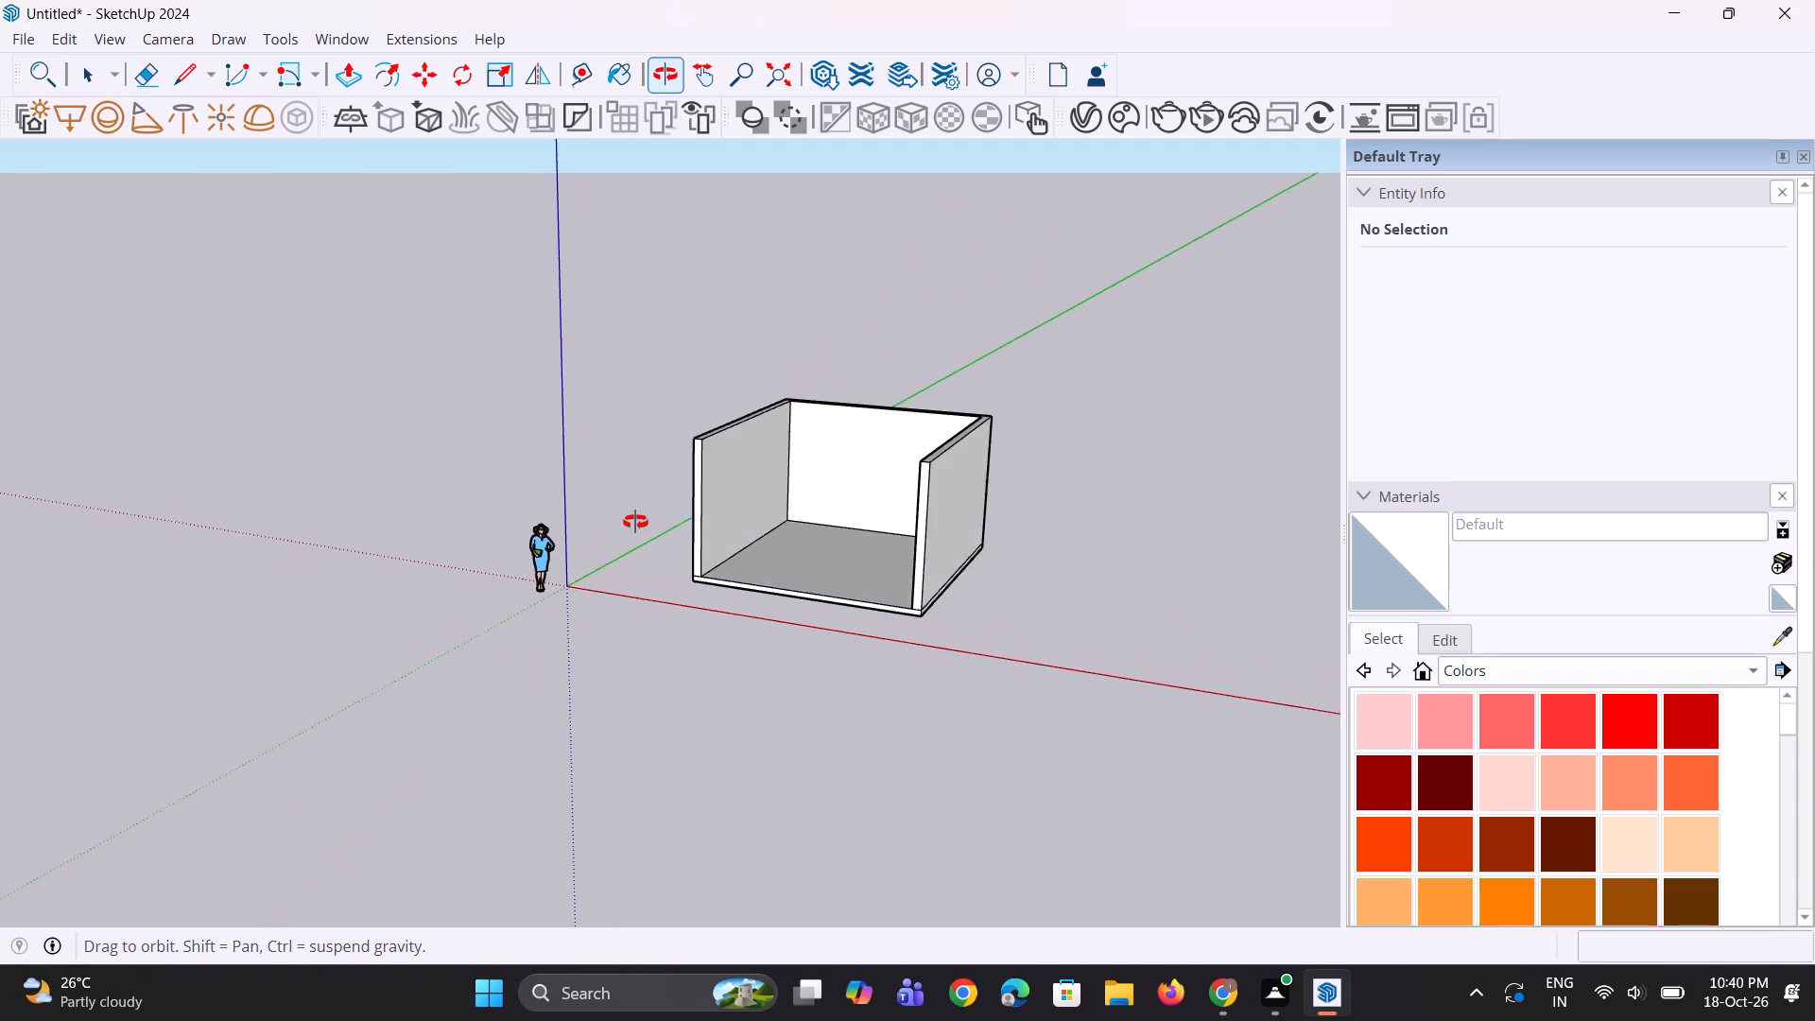
middle_click_drag(635, 522, 741, 547)
scroll(752, 526, "up", 4)
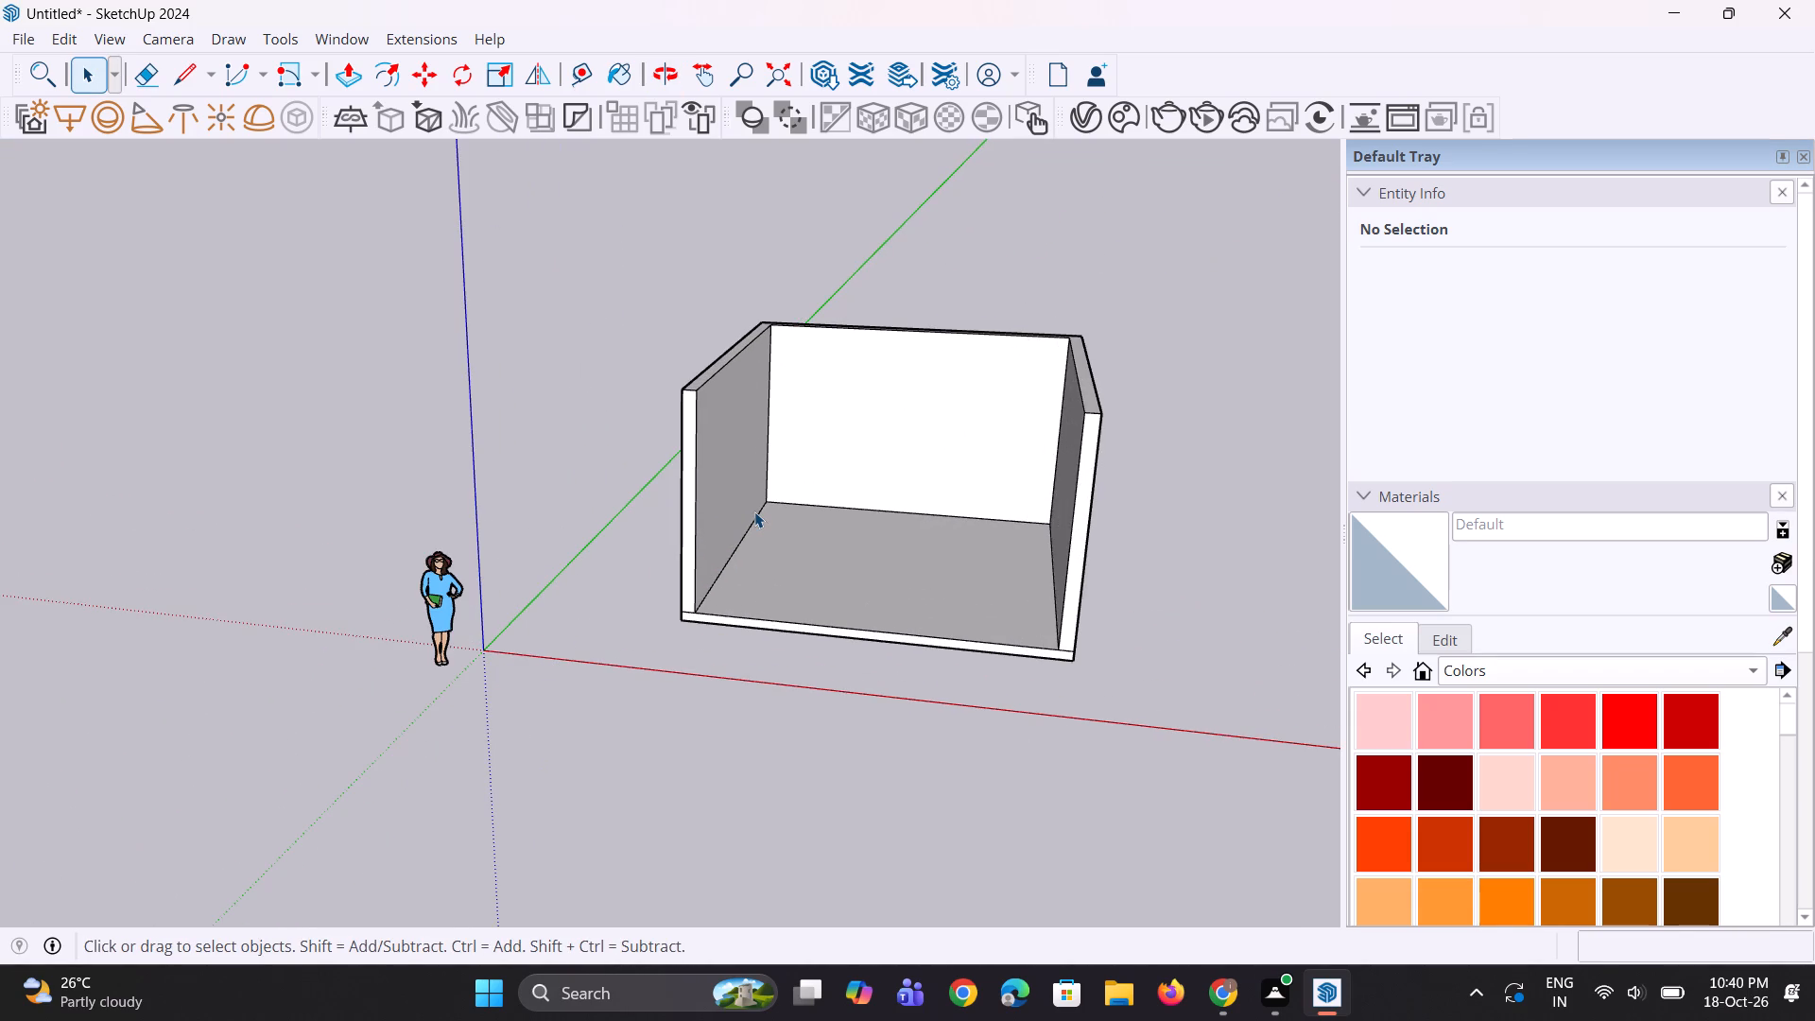
scroll(754, 511, "down", 2)
scroll(786, 456, "up", 4)
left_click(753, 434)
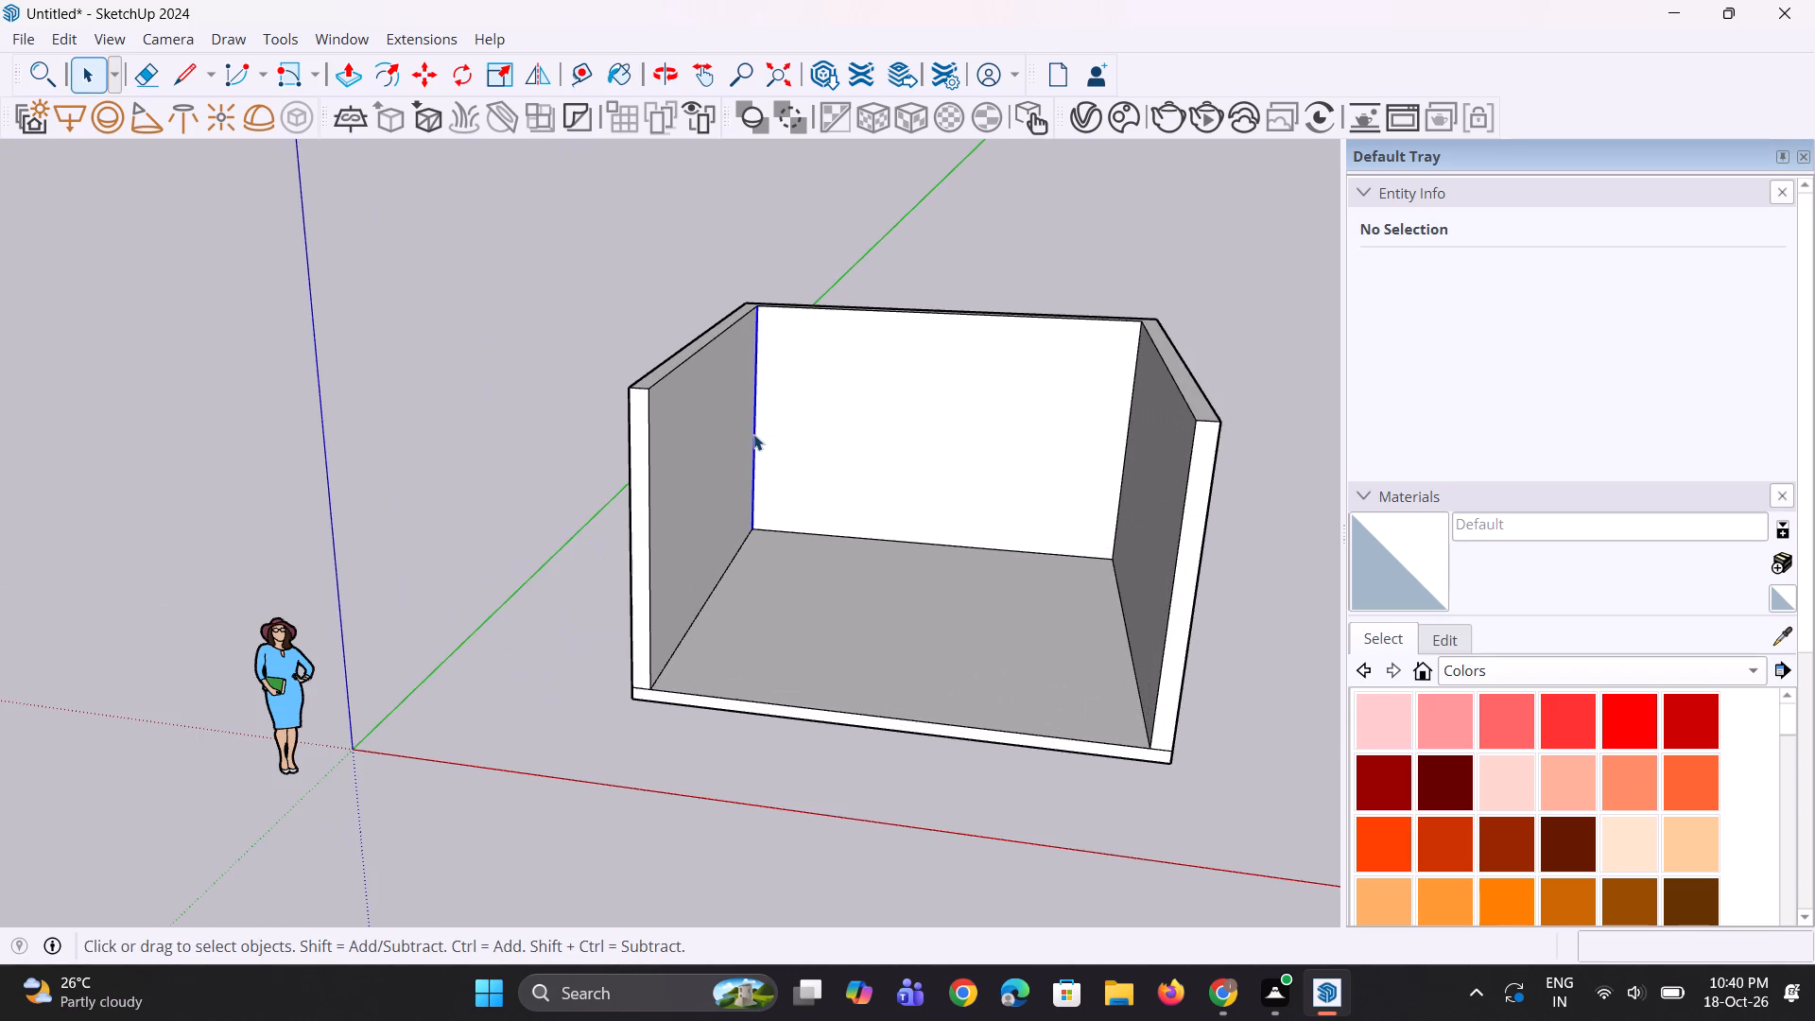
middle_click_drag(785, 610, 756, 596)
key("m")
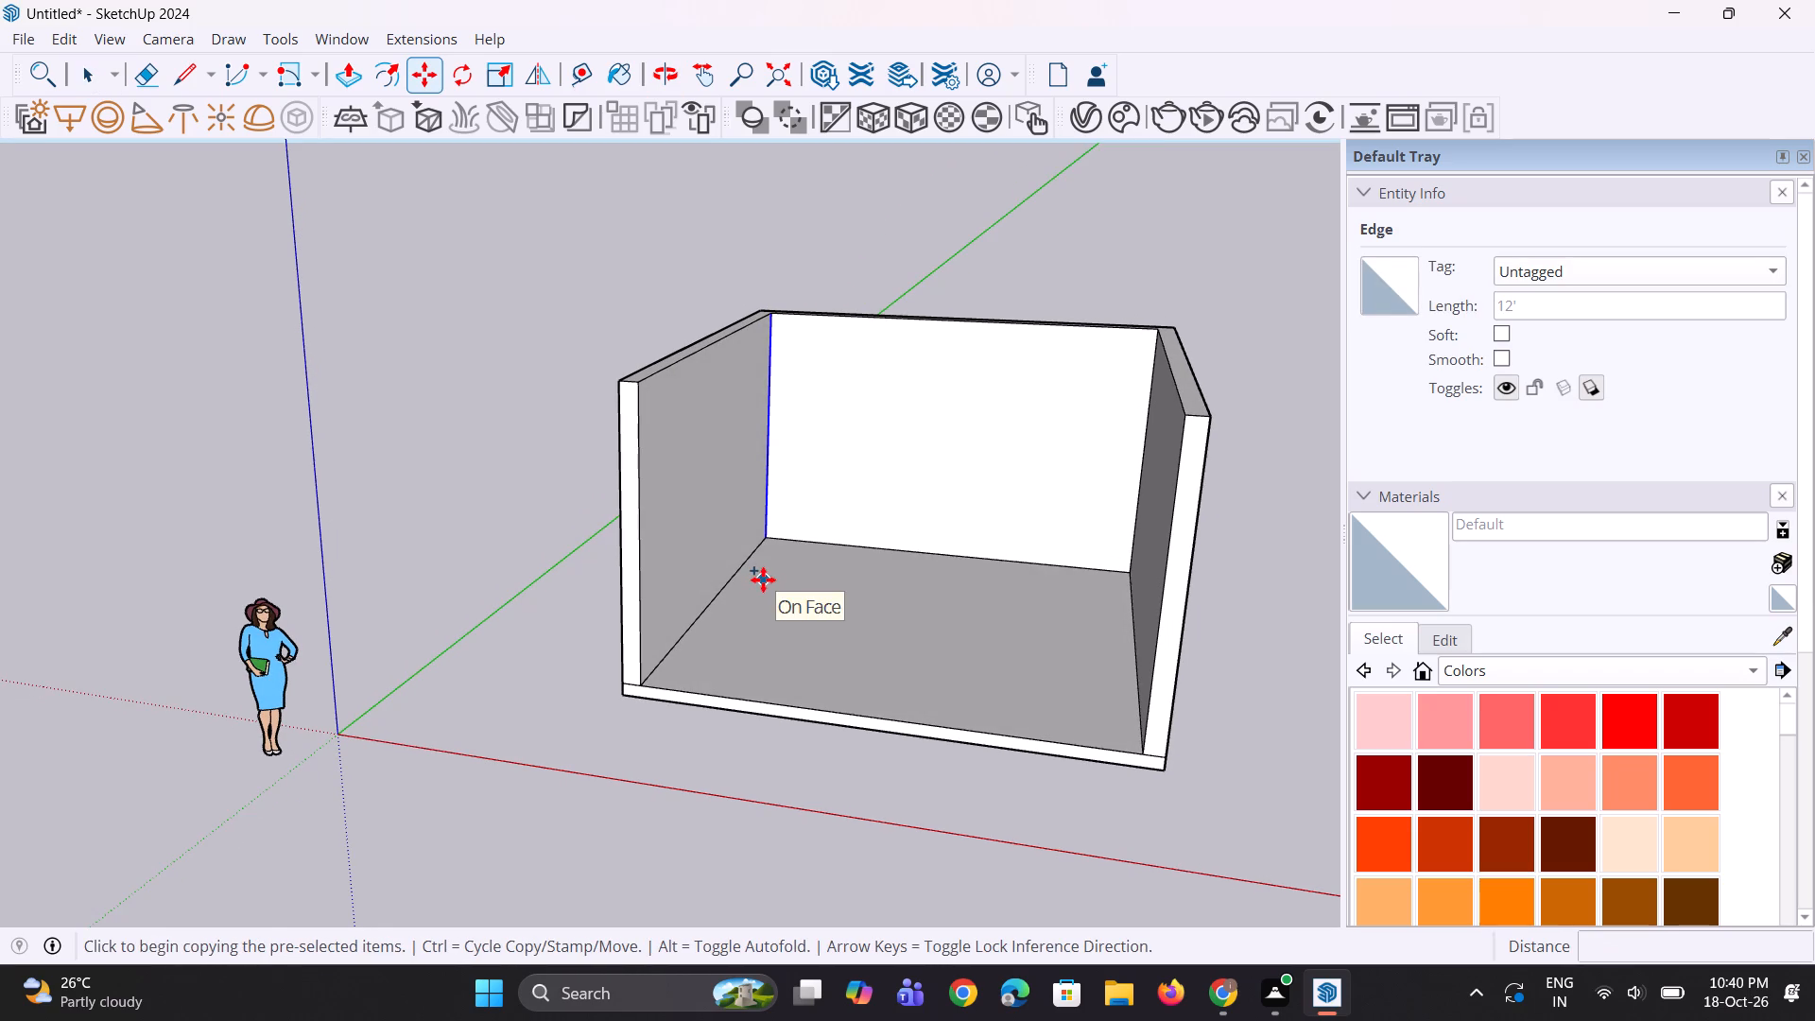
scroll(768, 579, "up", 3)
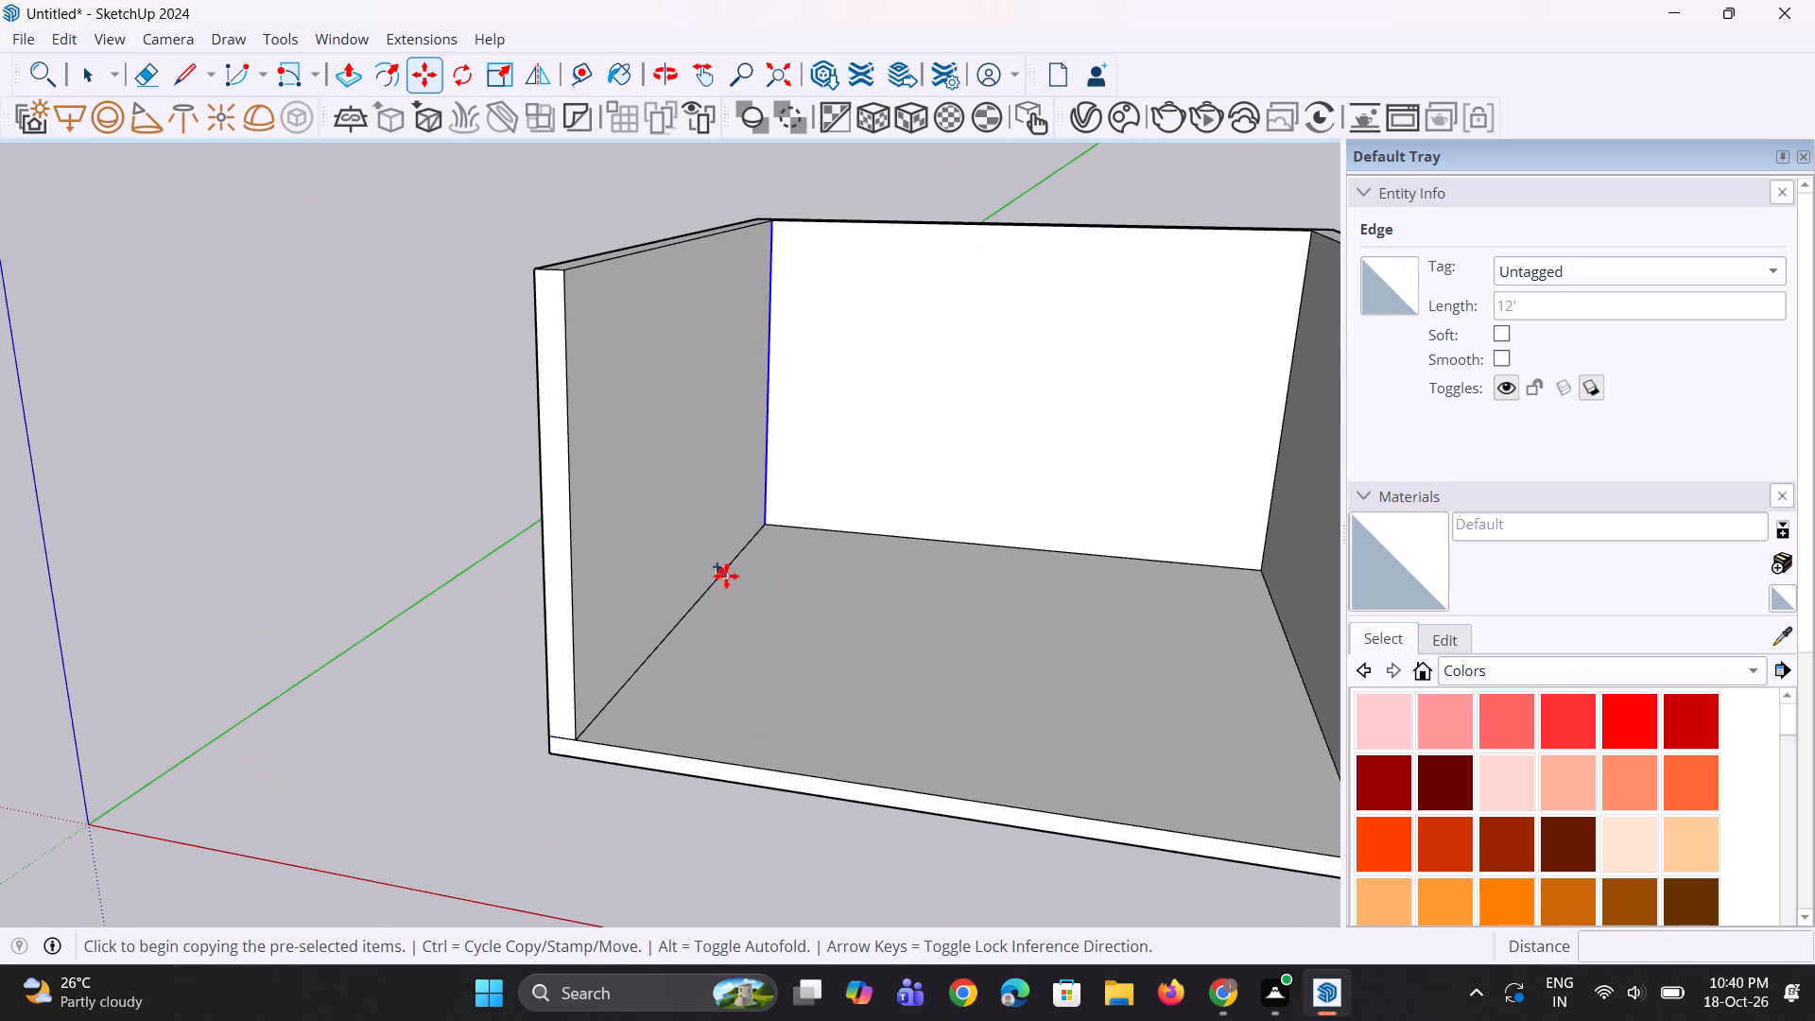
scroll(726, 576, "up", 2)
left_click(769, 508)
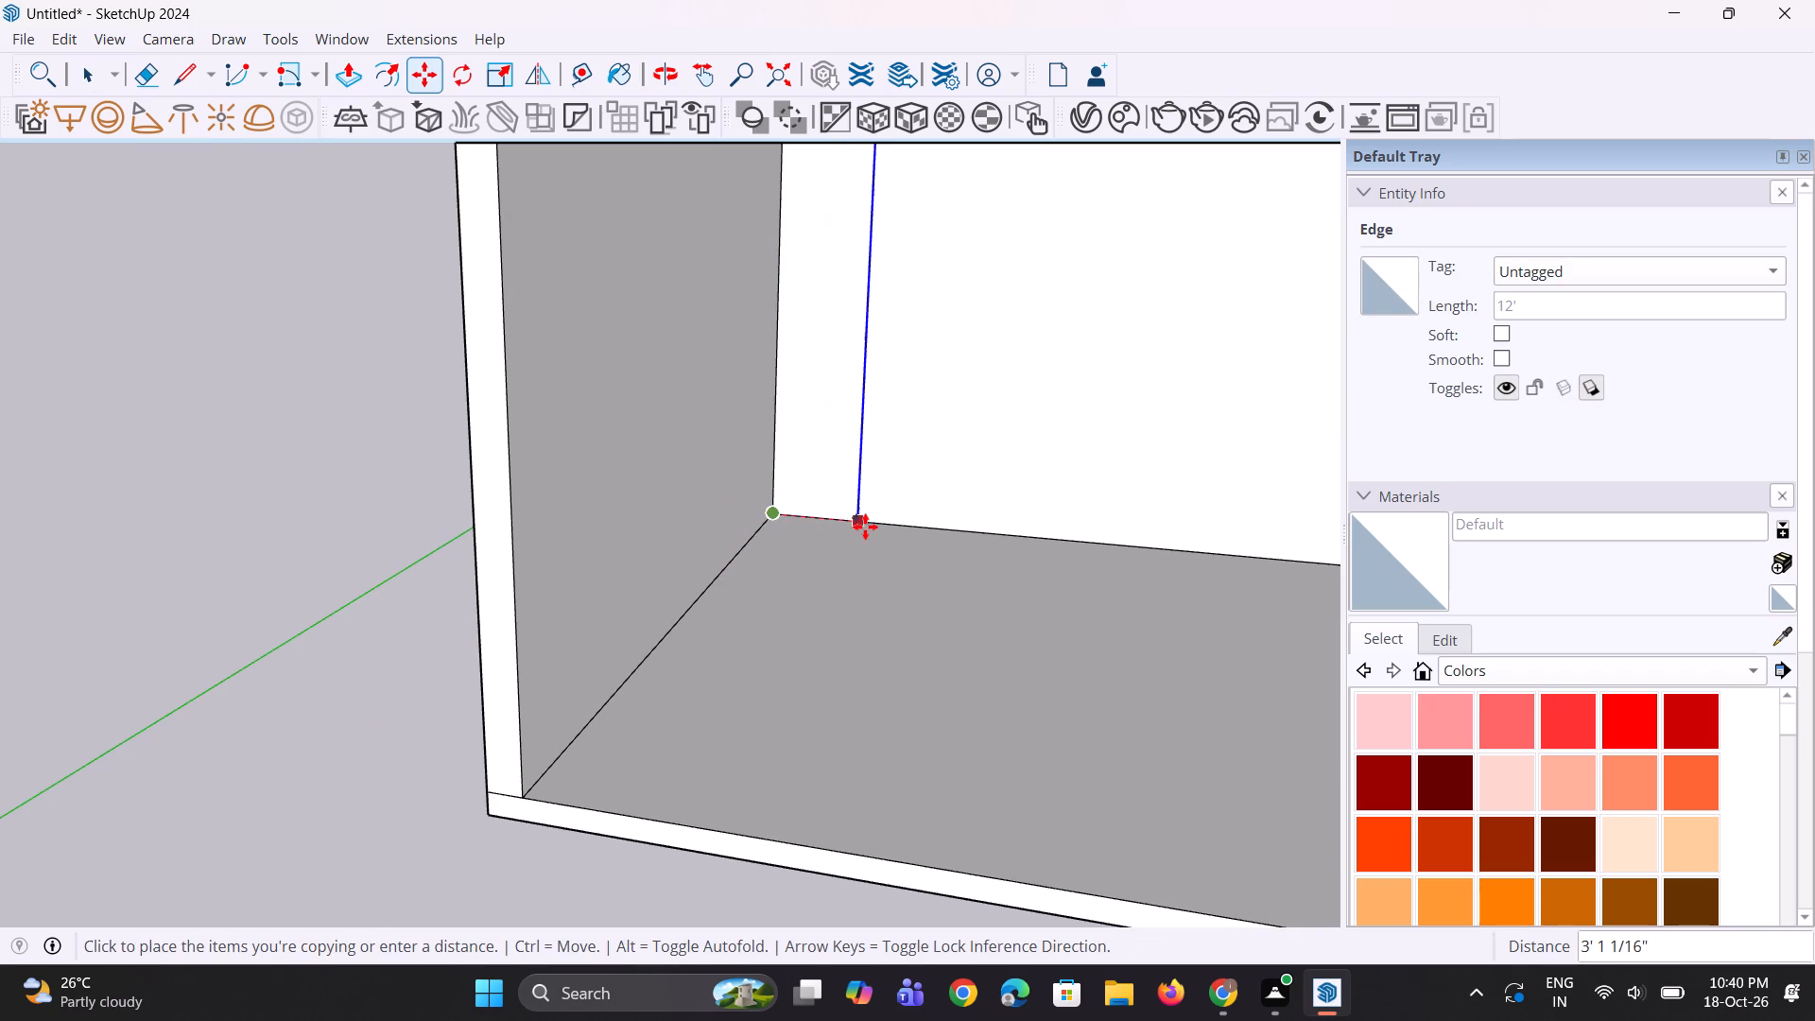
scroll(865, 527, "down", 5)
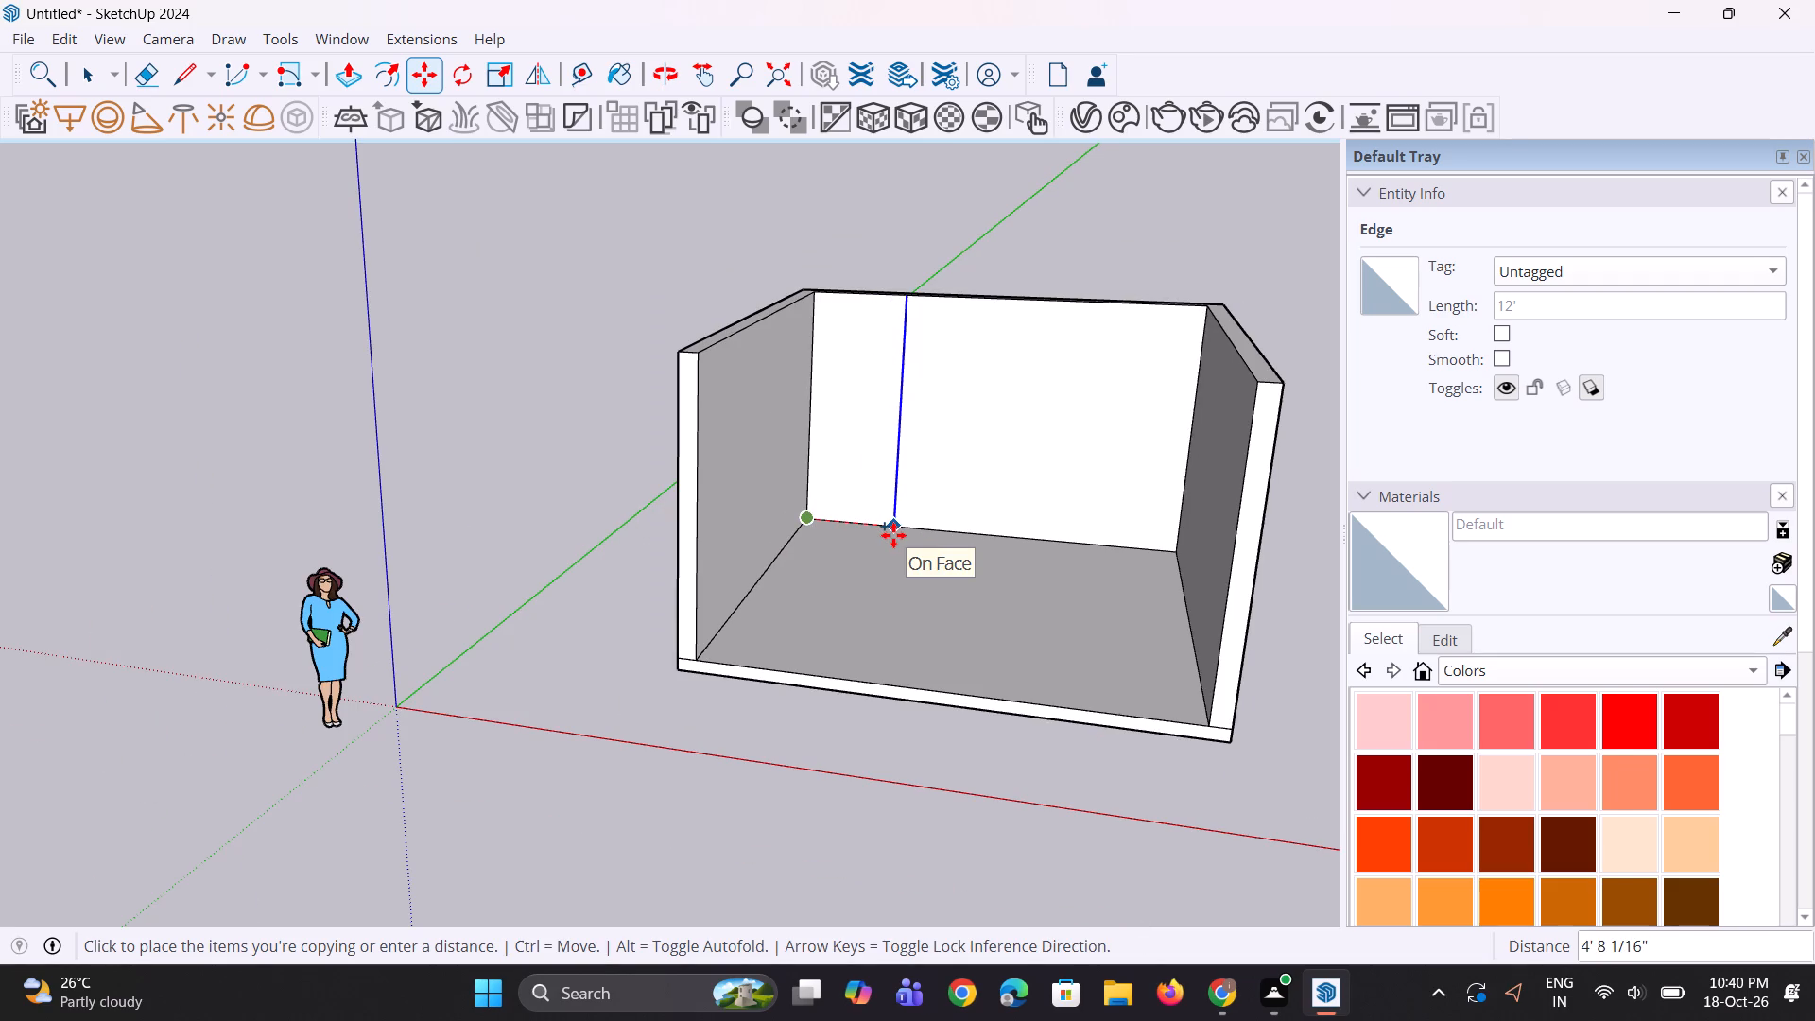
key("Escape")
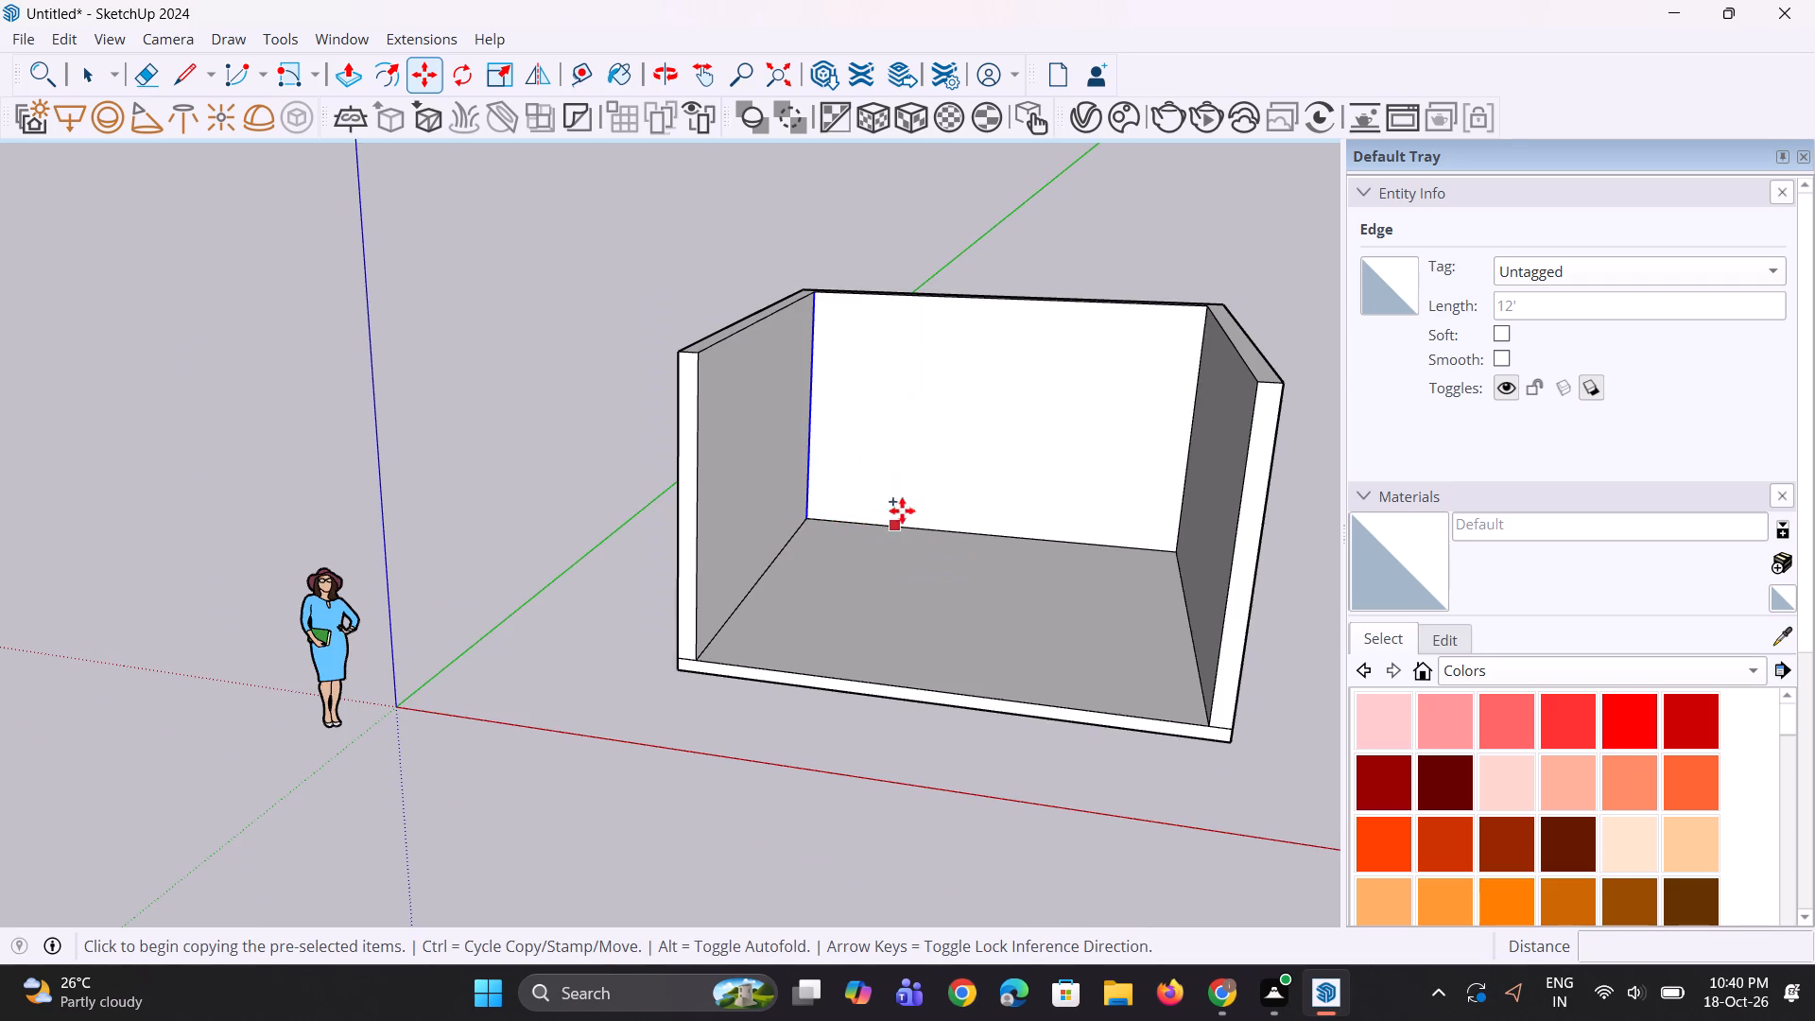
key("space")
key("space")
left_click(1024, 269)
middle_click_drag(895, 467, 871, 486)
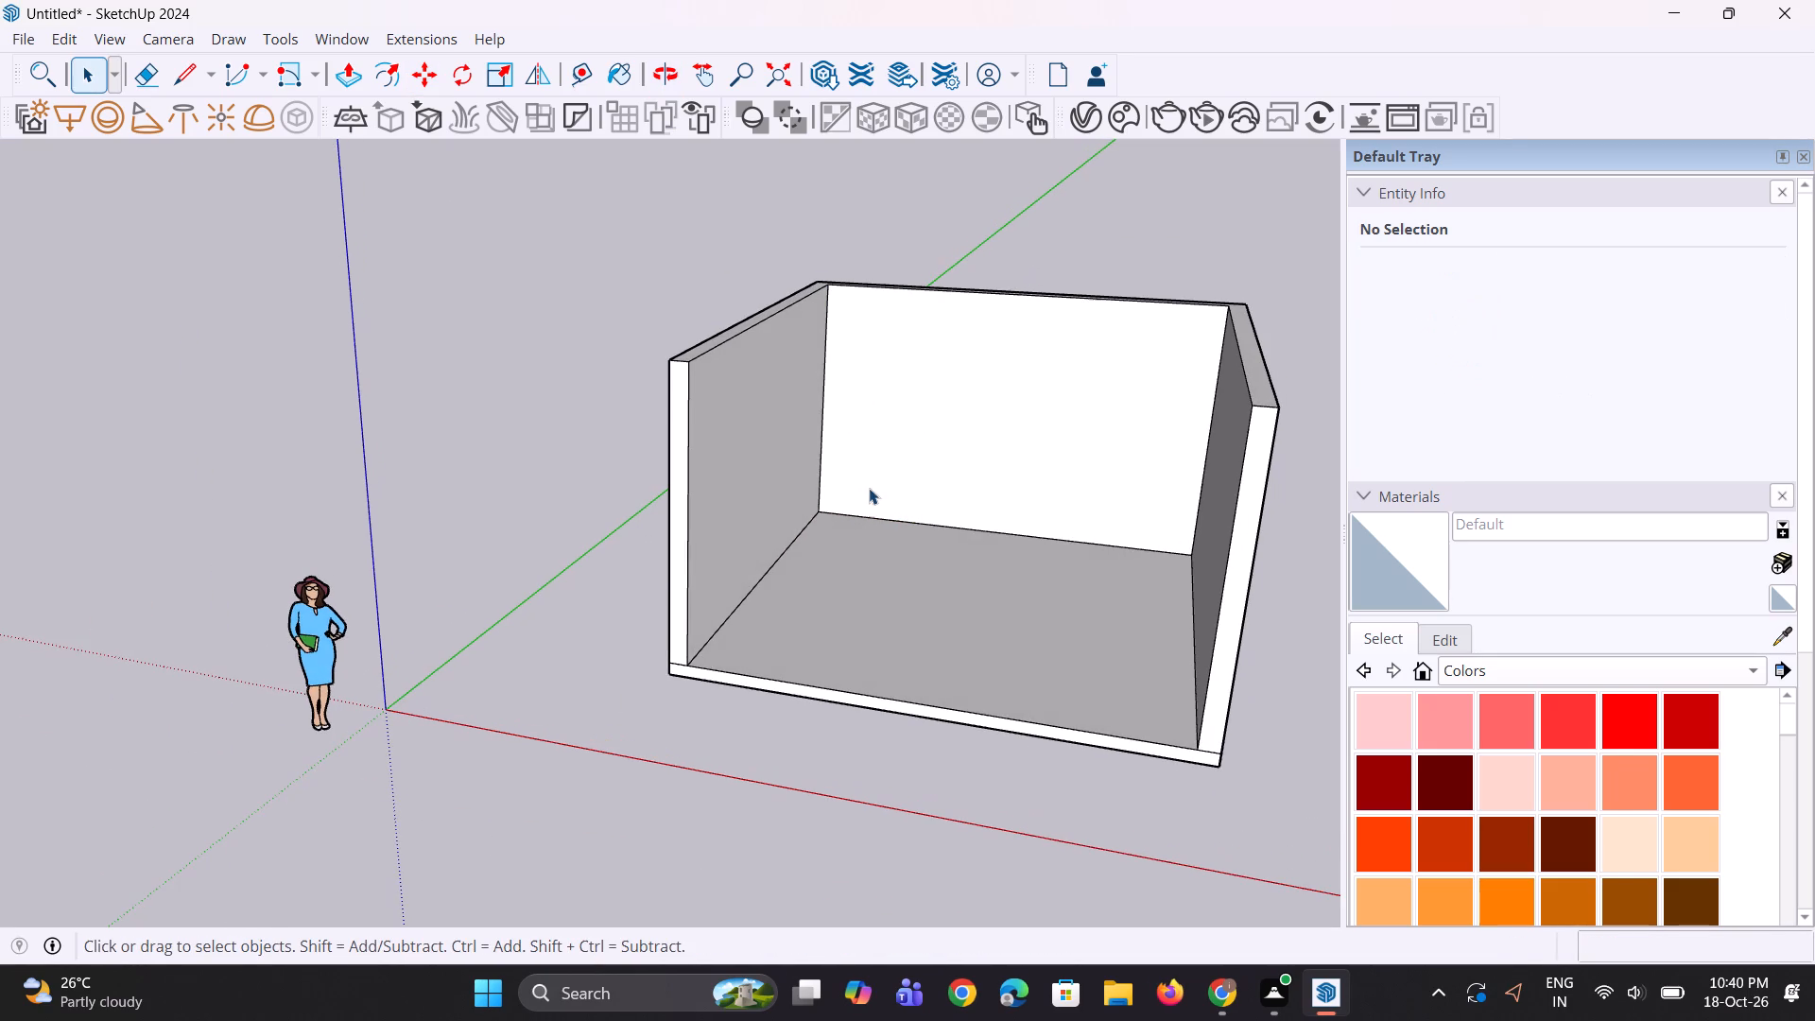
Copy the vertical inner corner edge between the left and back walls 5' along the back wall.
left_click(824, 430)
scroll(854, 537, "up", 2)
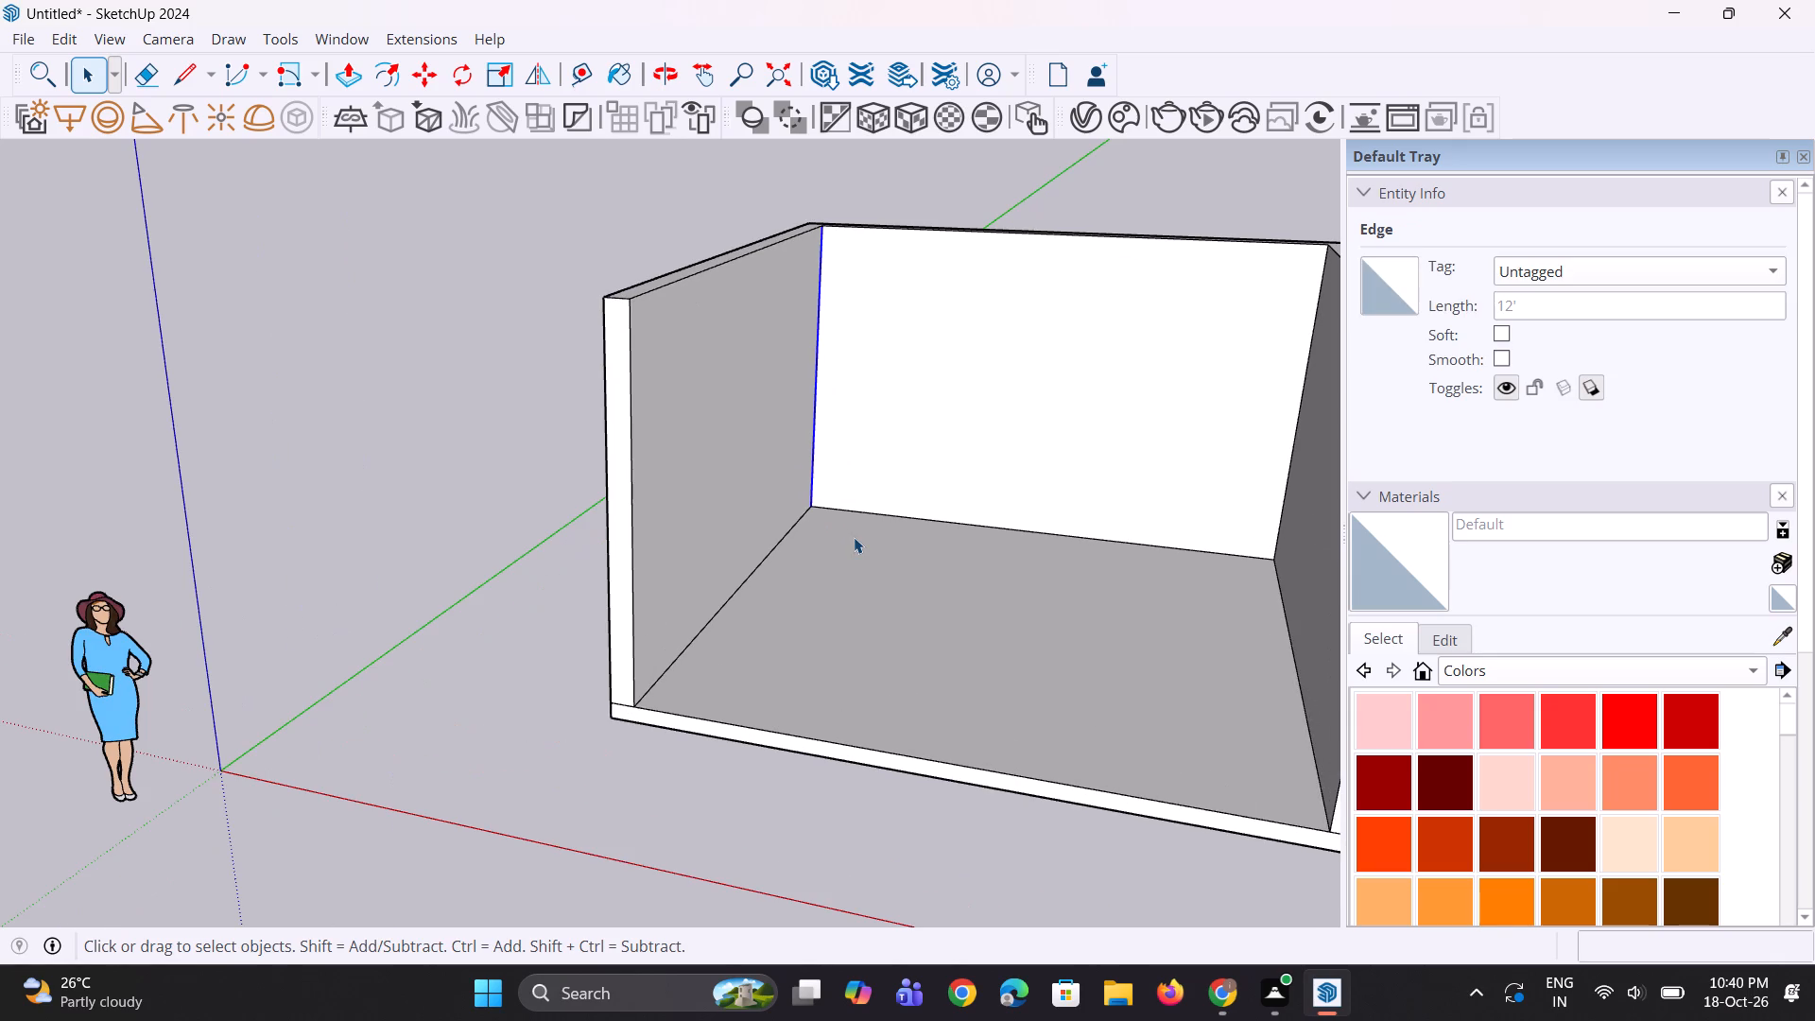
key("m")
left_click(817, 510)
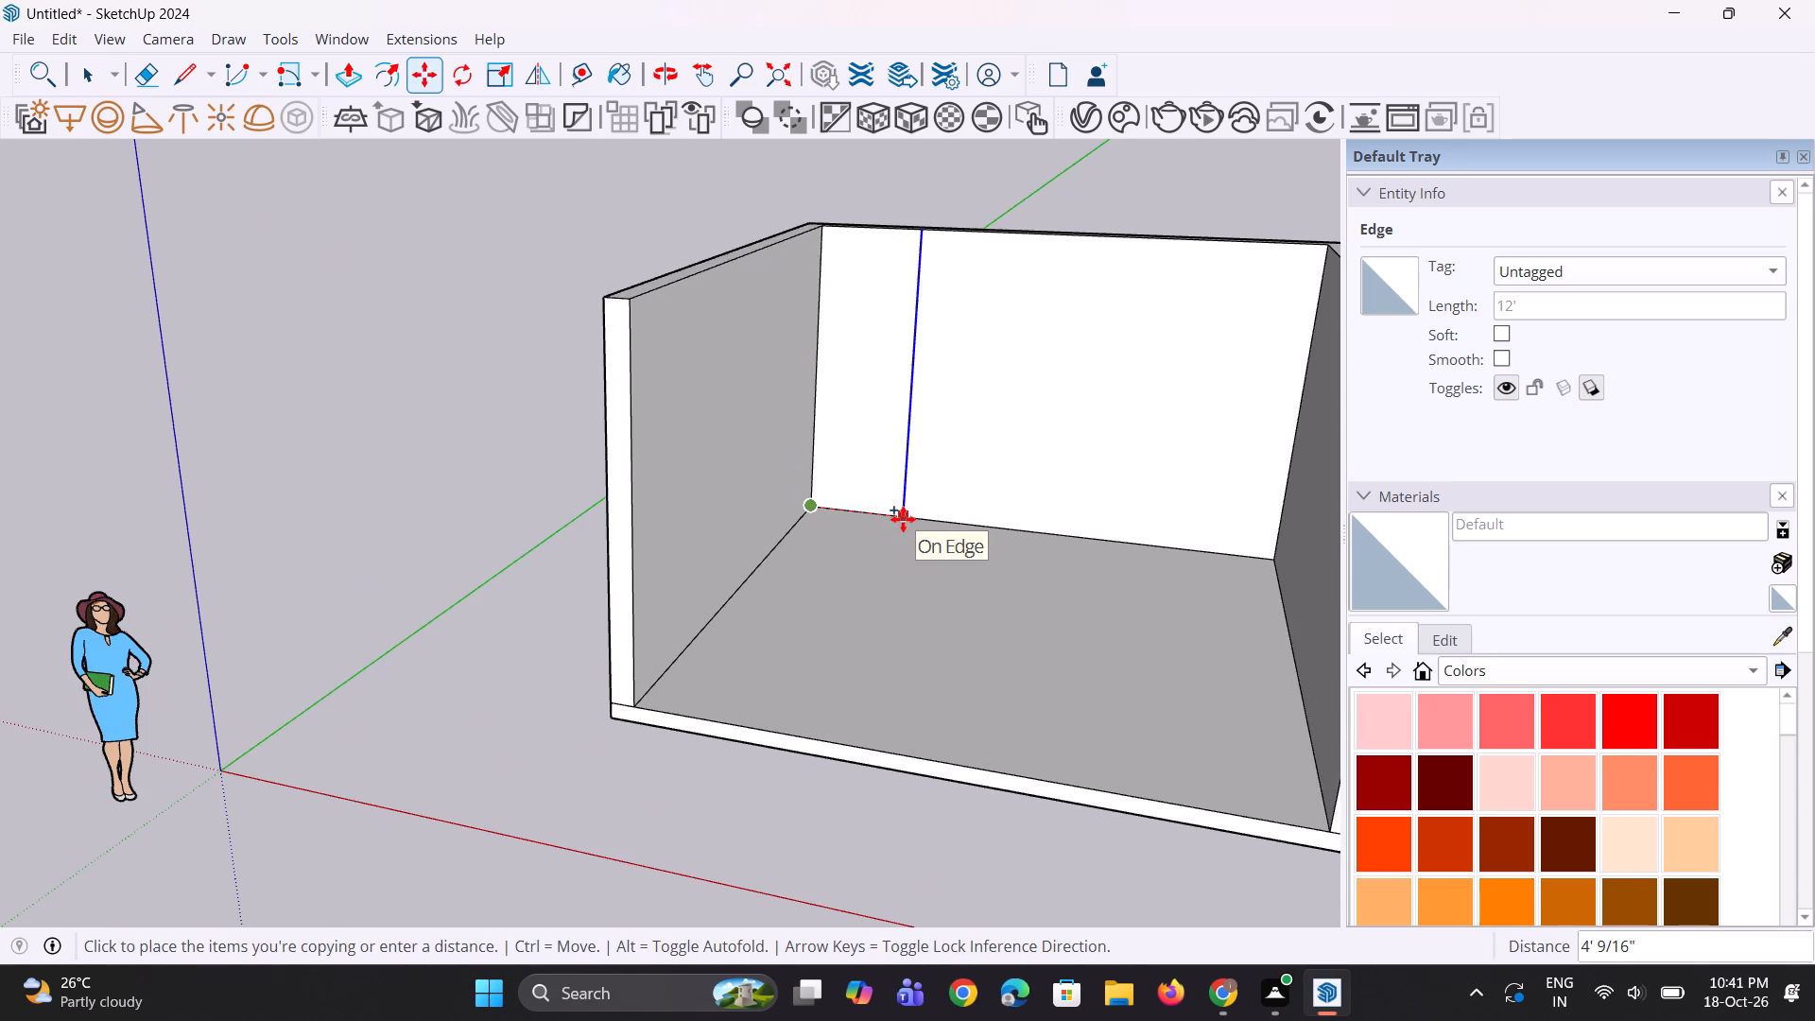
type("5'")
key("Return")
middle_click_drag(918, 602, 873, 605)
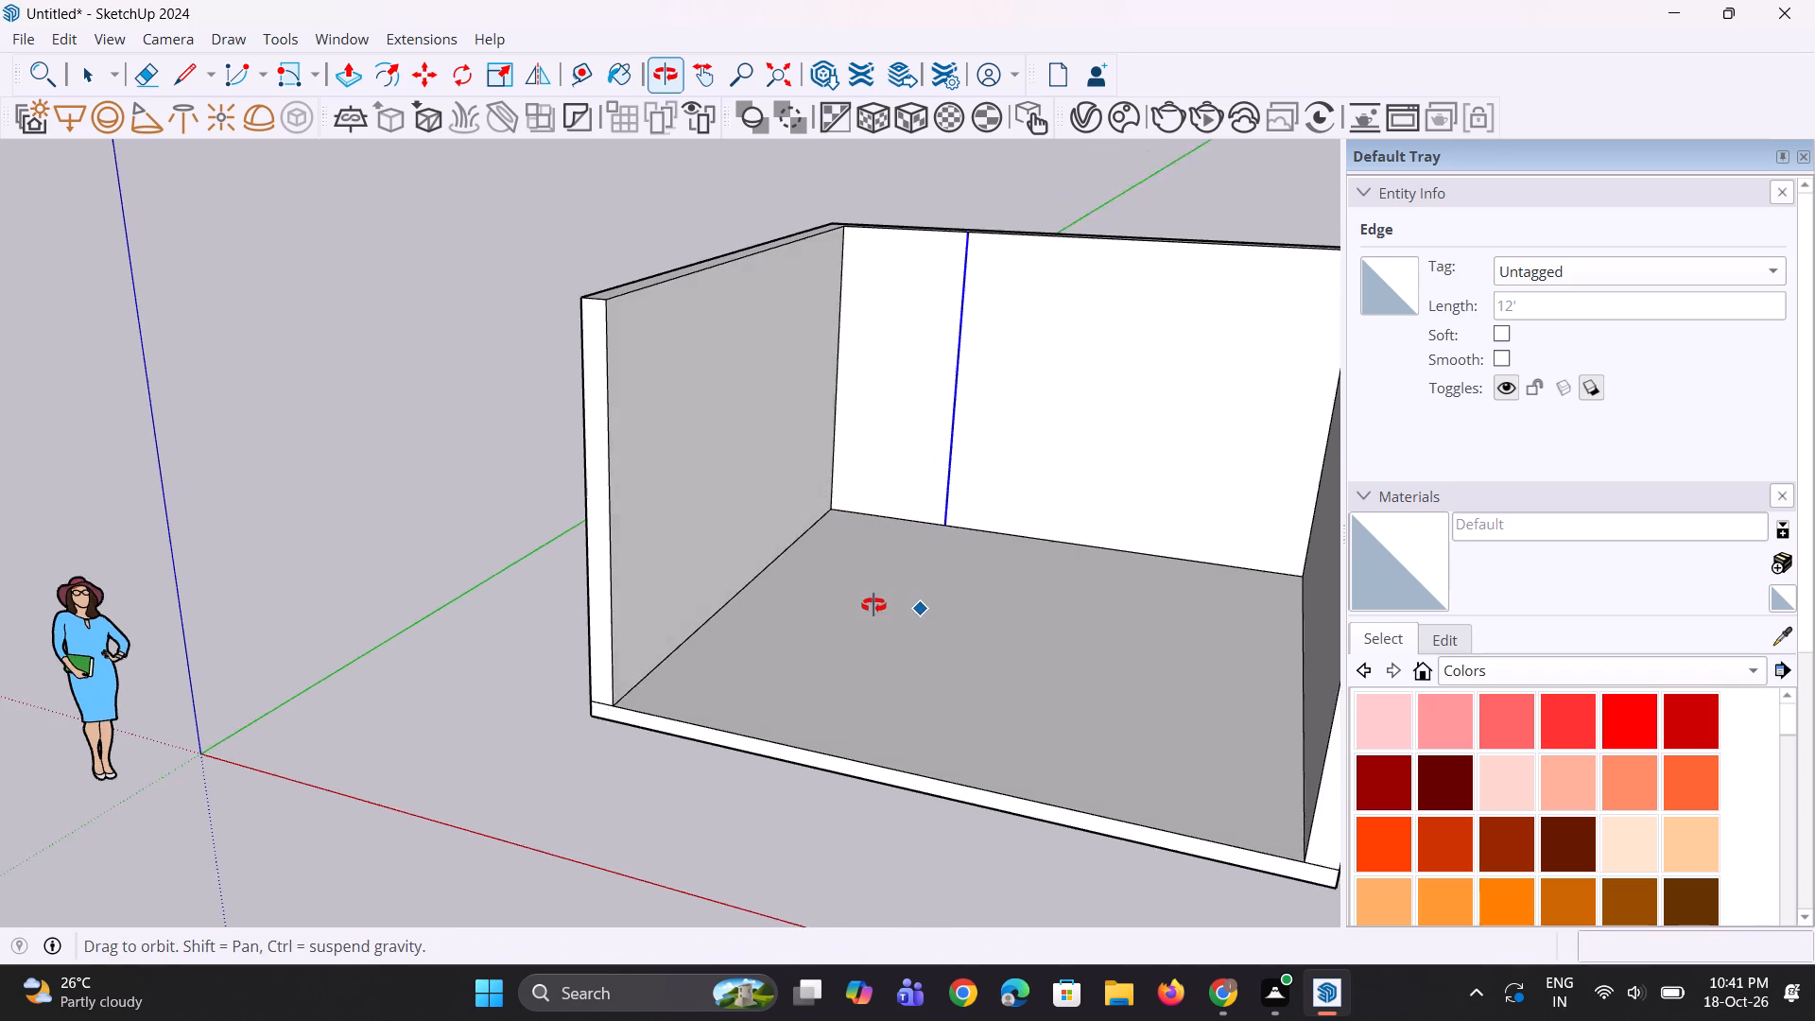
middle_click_drag(873, 605, 924, 584)
key("space")
key("space")
key("space")
scroll(869, 555, "down", 4)
left_click(938, 285)
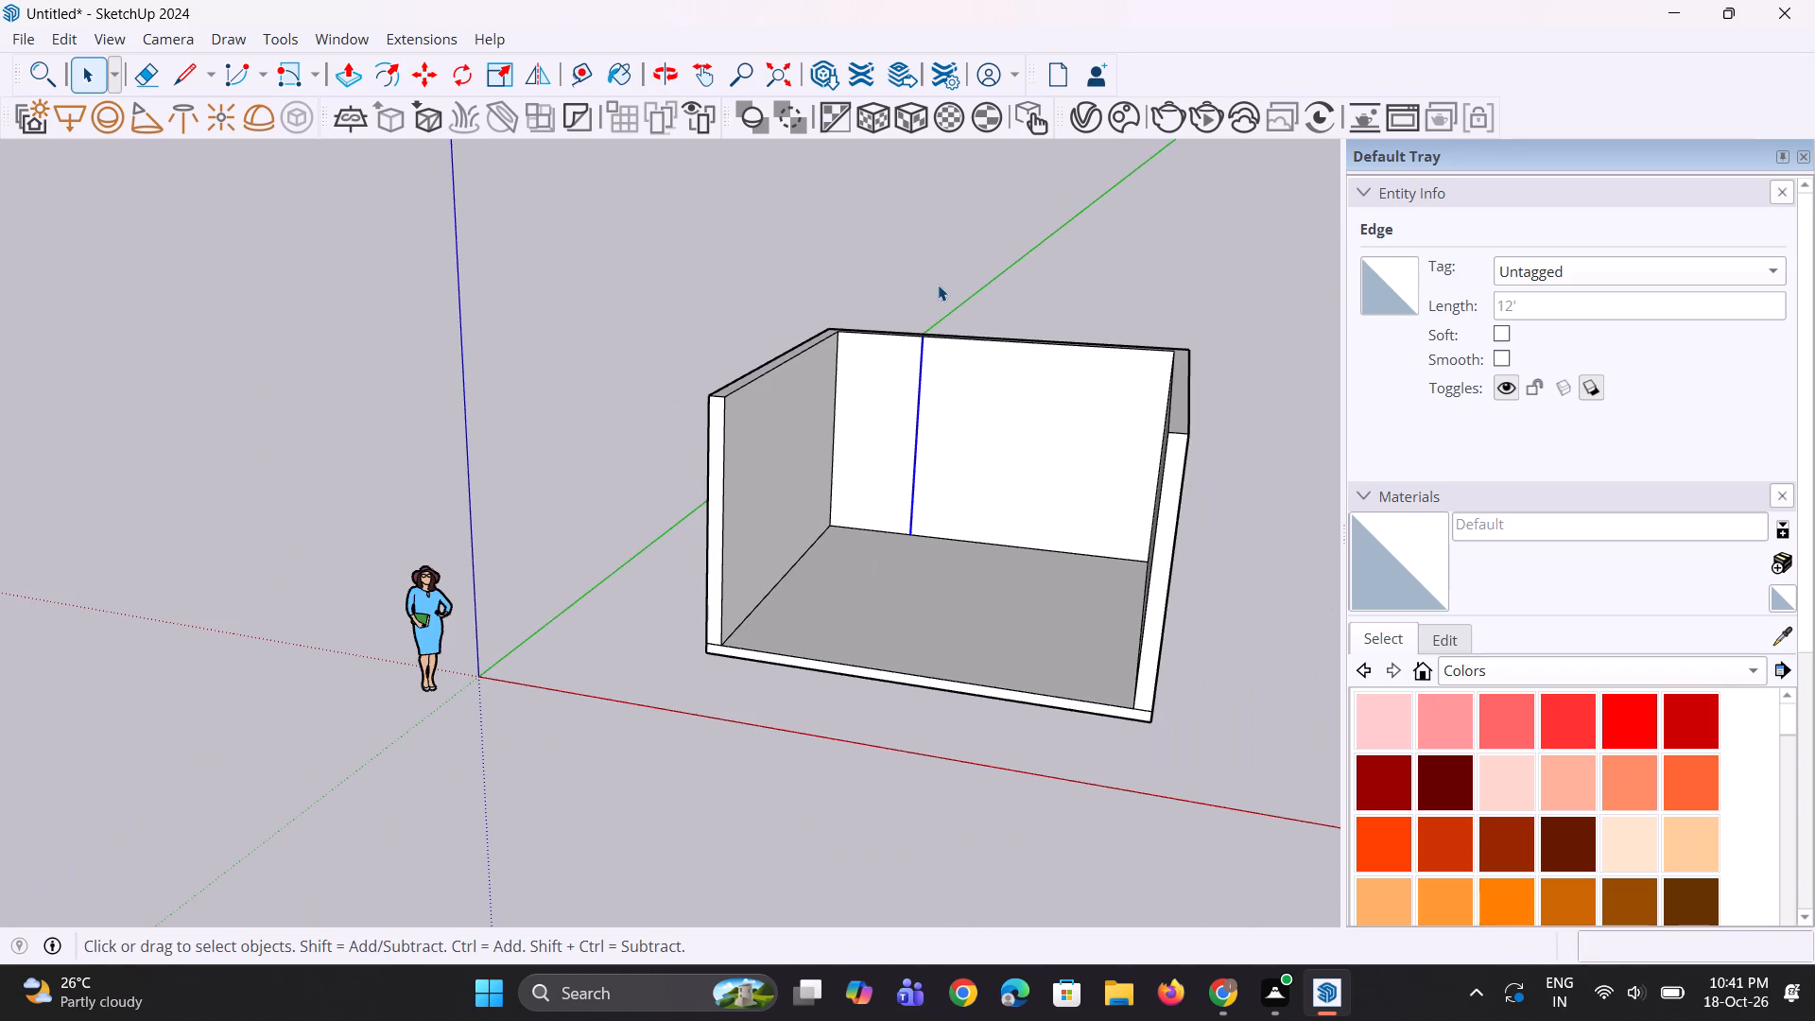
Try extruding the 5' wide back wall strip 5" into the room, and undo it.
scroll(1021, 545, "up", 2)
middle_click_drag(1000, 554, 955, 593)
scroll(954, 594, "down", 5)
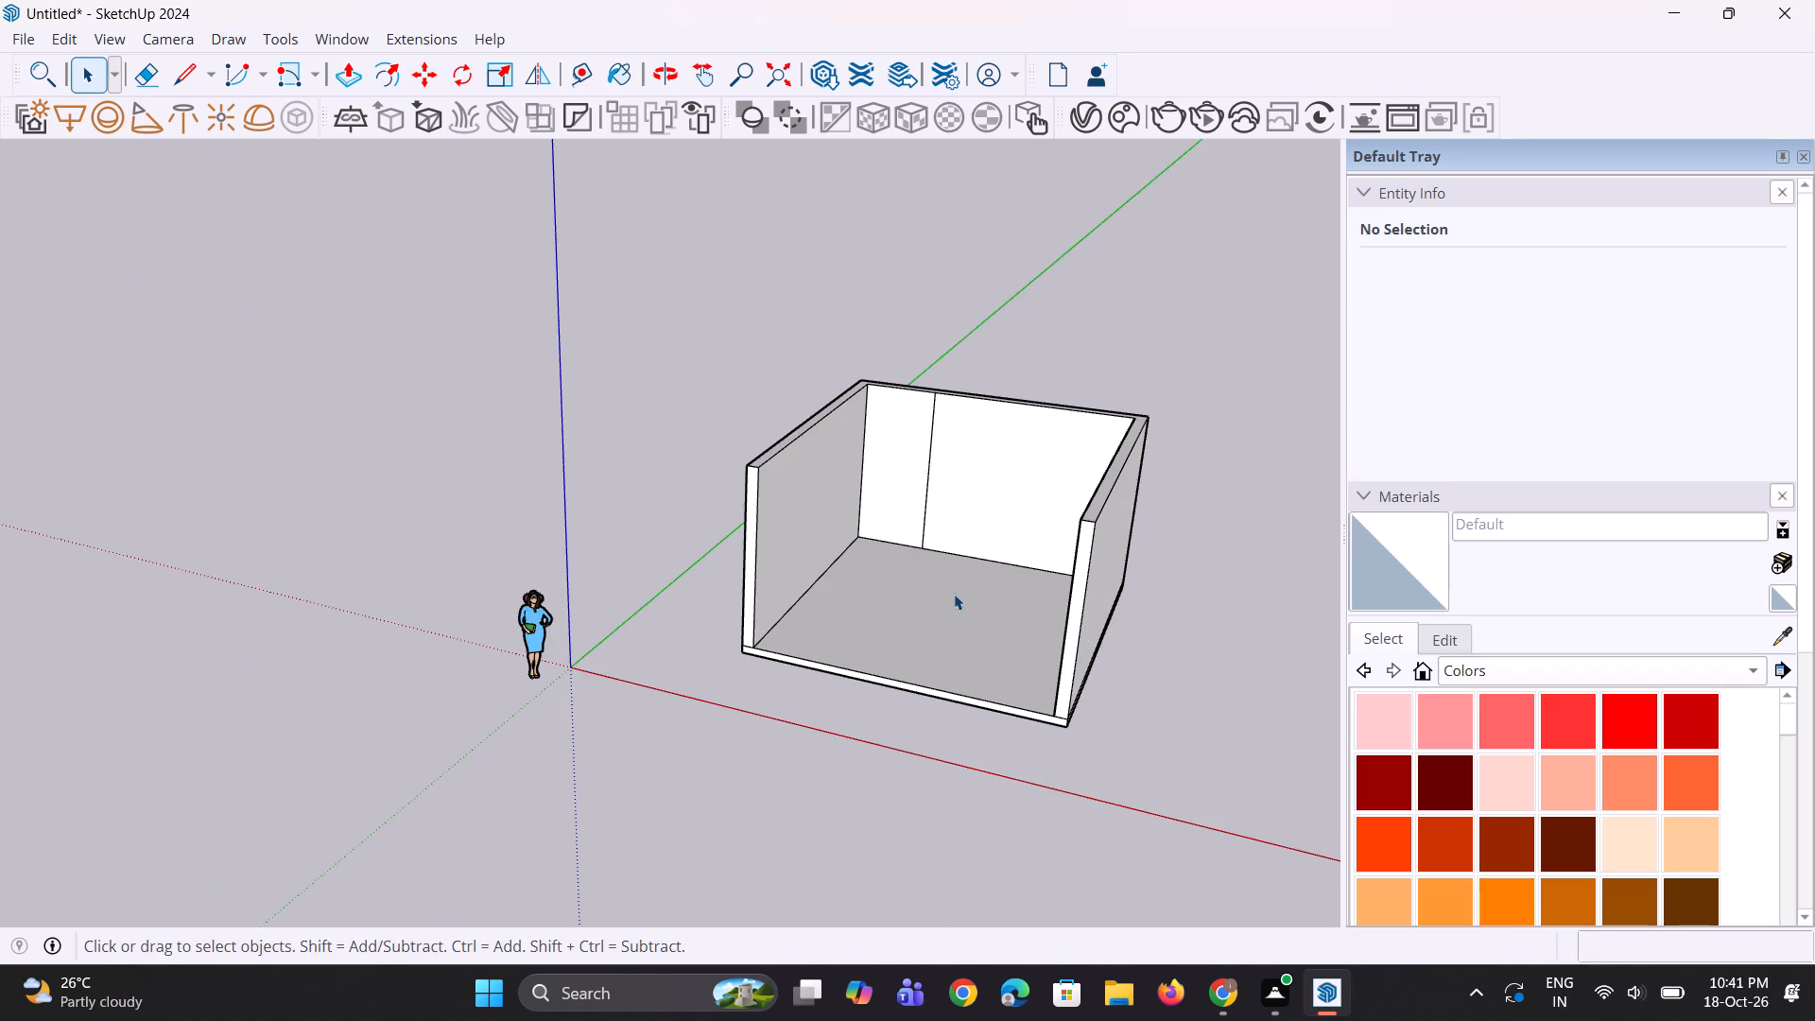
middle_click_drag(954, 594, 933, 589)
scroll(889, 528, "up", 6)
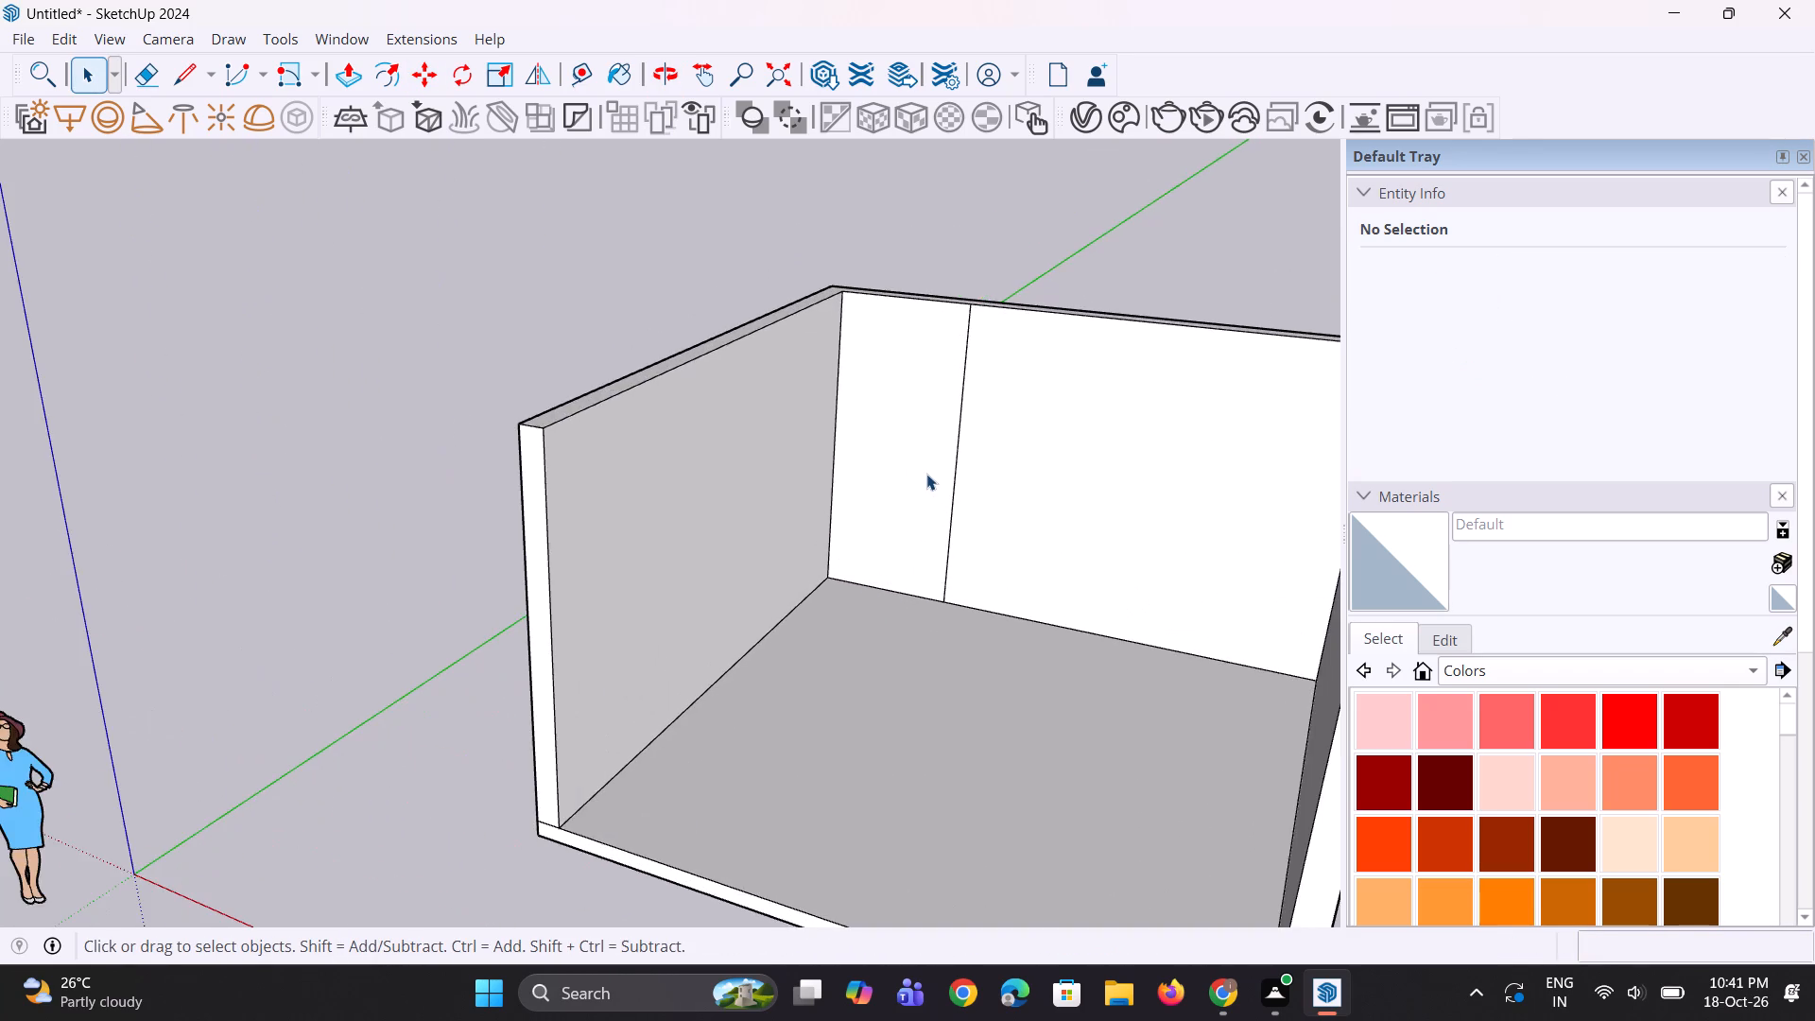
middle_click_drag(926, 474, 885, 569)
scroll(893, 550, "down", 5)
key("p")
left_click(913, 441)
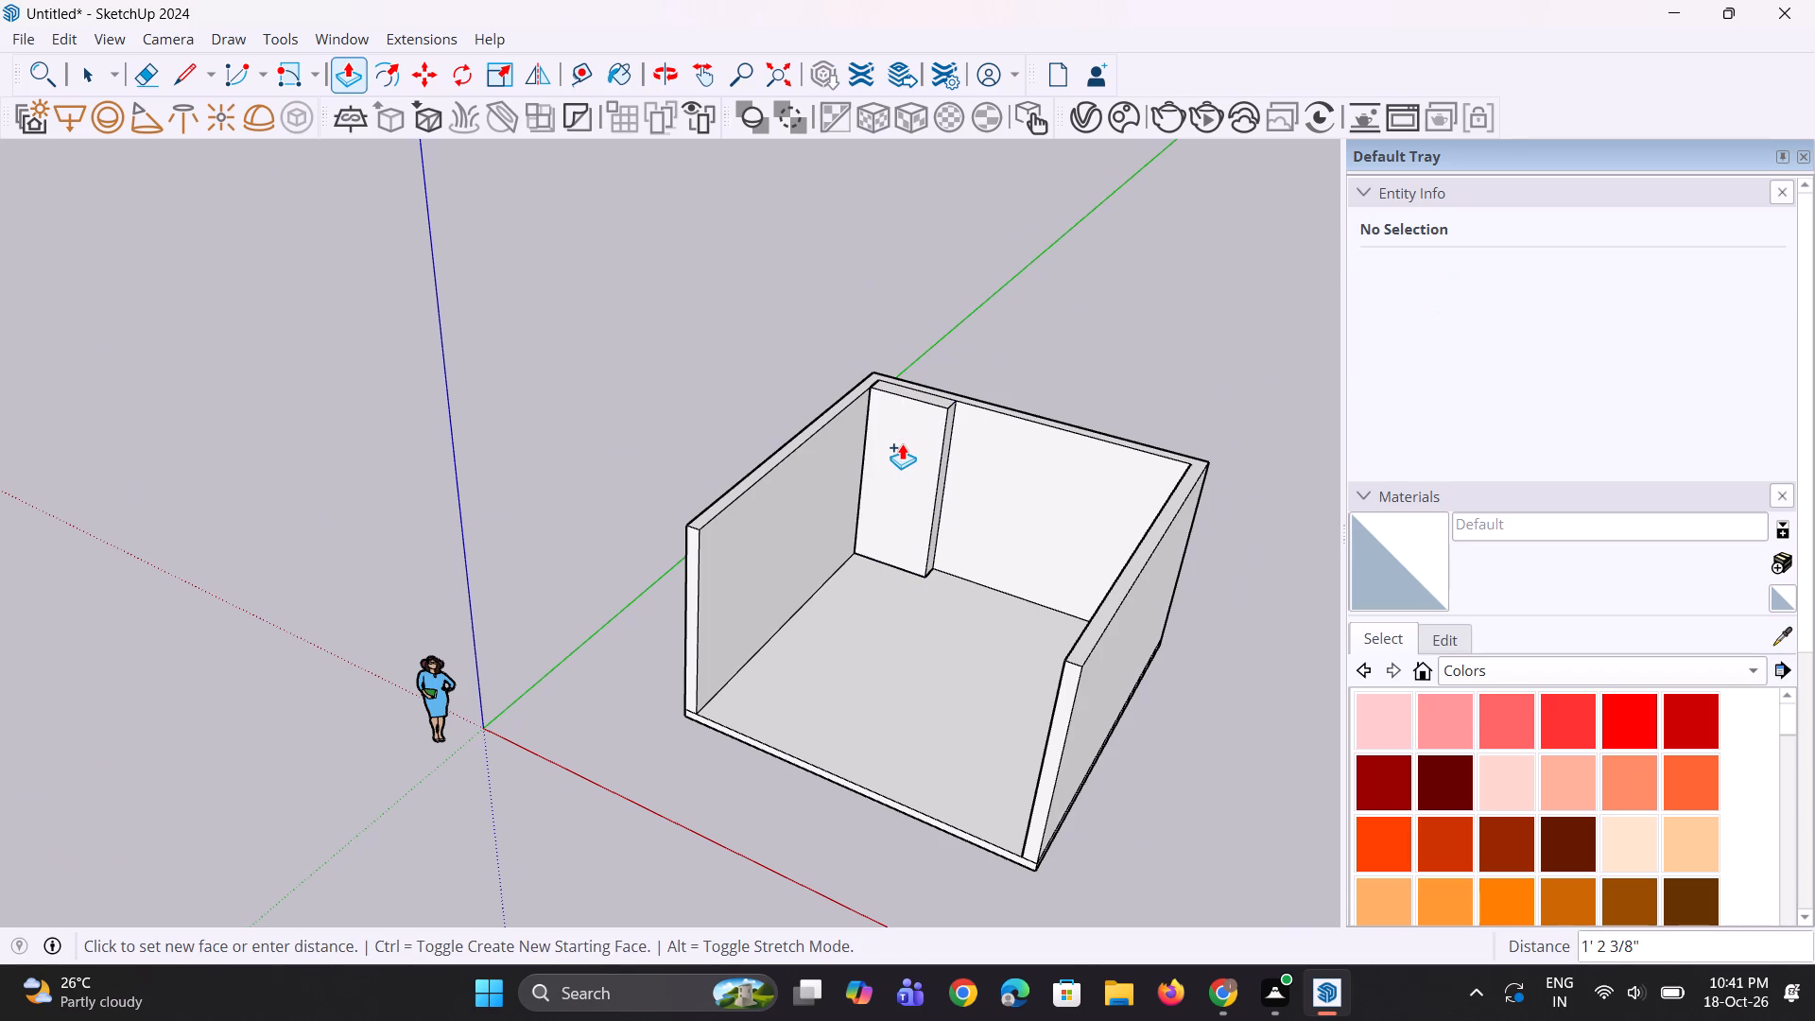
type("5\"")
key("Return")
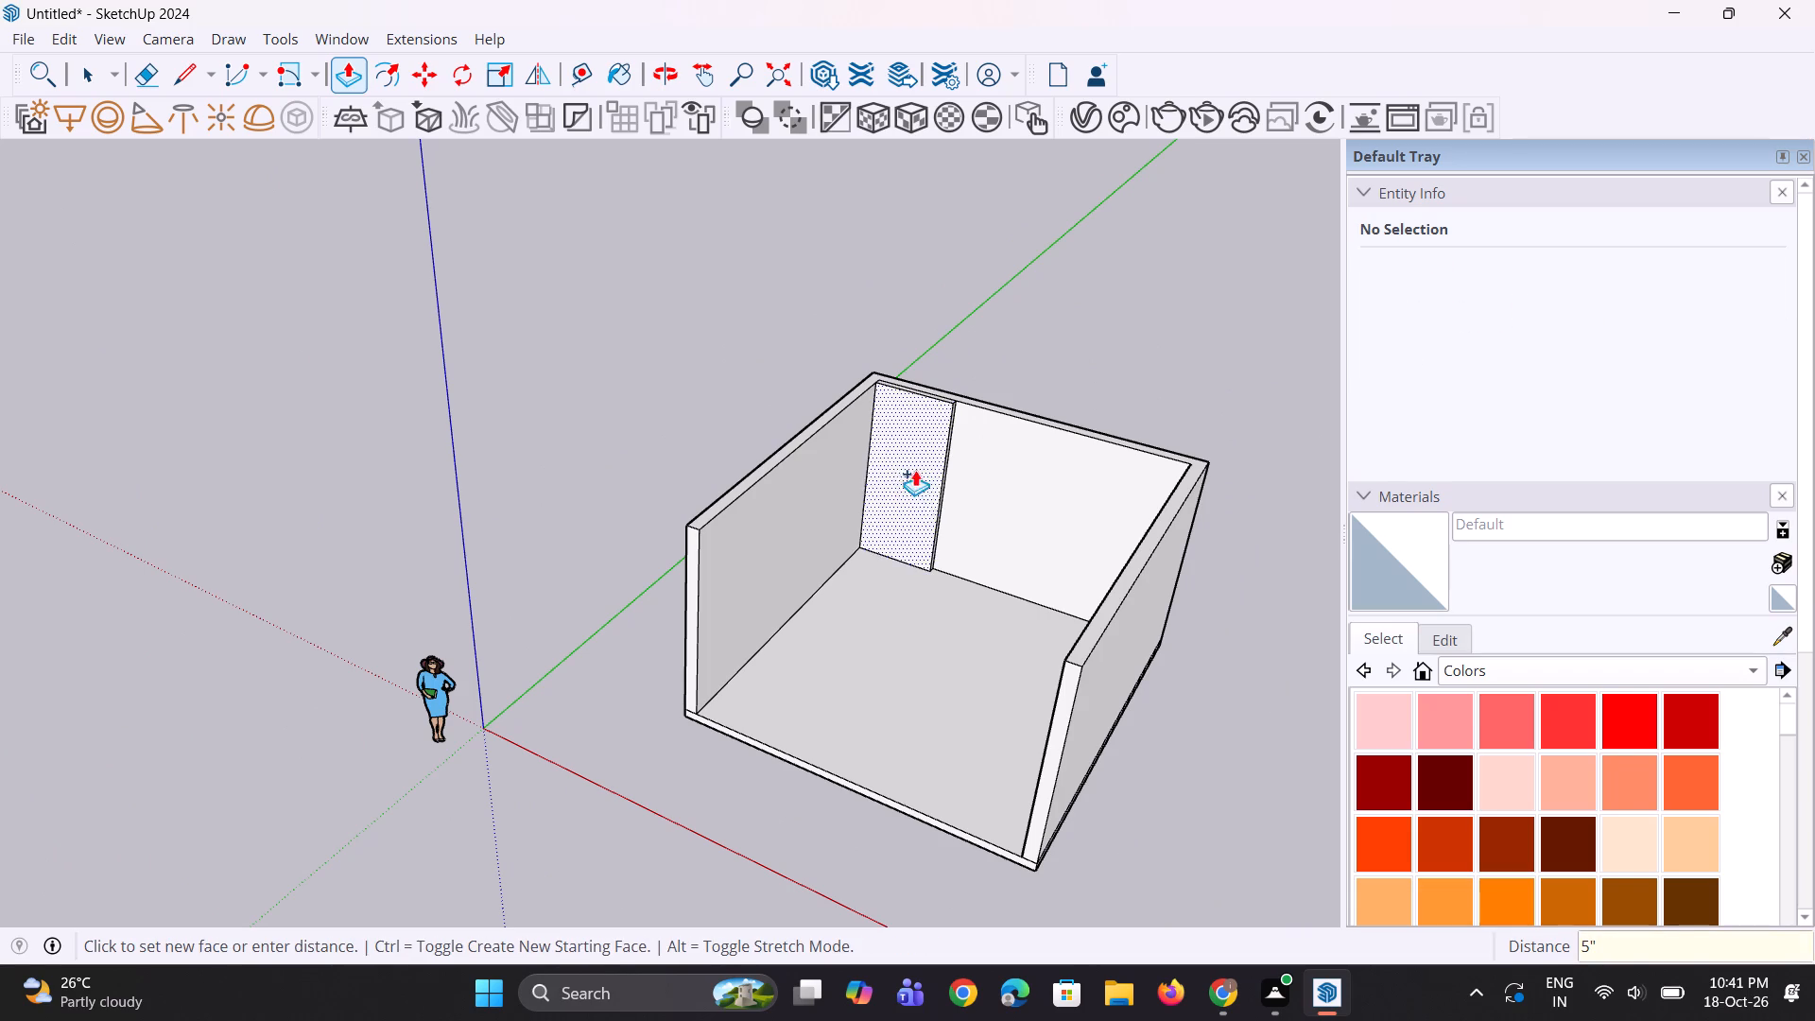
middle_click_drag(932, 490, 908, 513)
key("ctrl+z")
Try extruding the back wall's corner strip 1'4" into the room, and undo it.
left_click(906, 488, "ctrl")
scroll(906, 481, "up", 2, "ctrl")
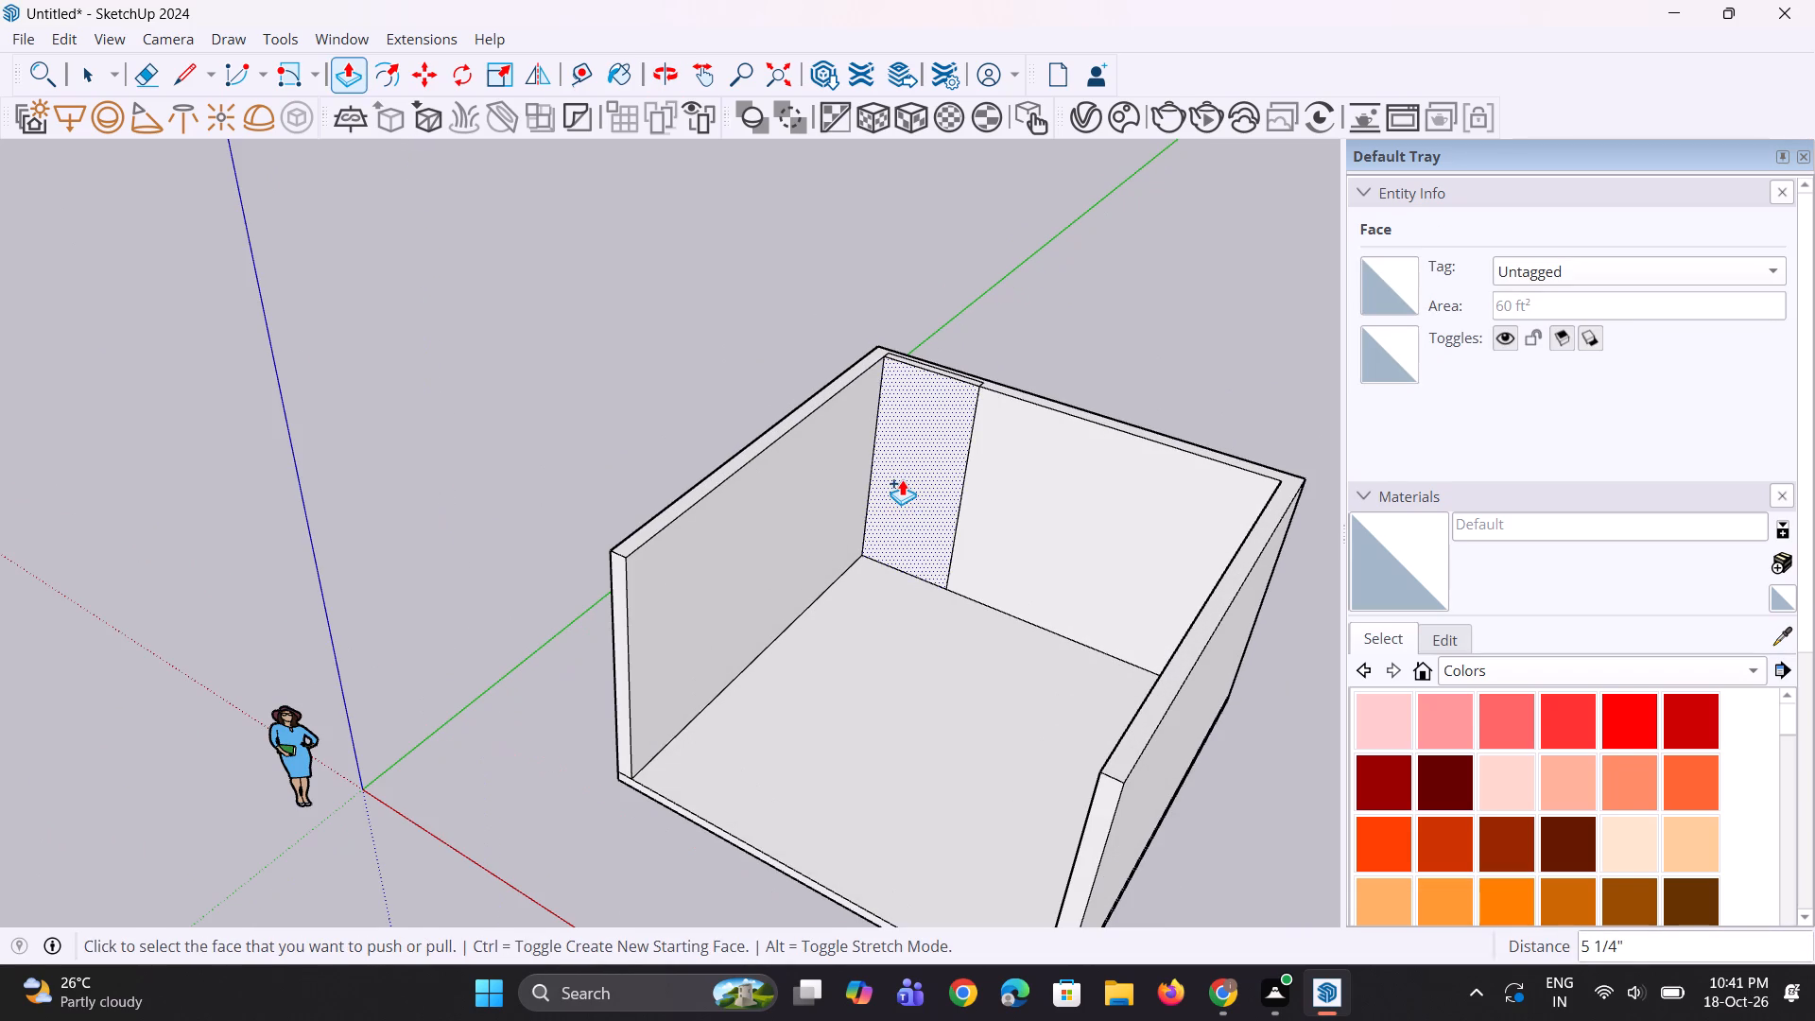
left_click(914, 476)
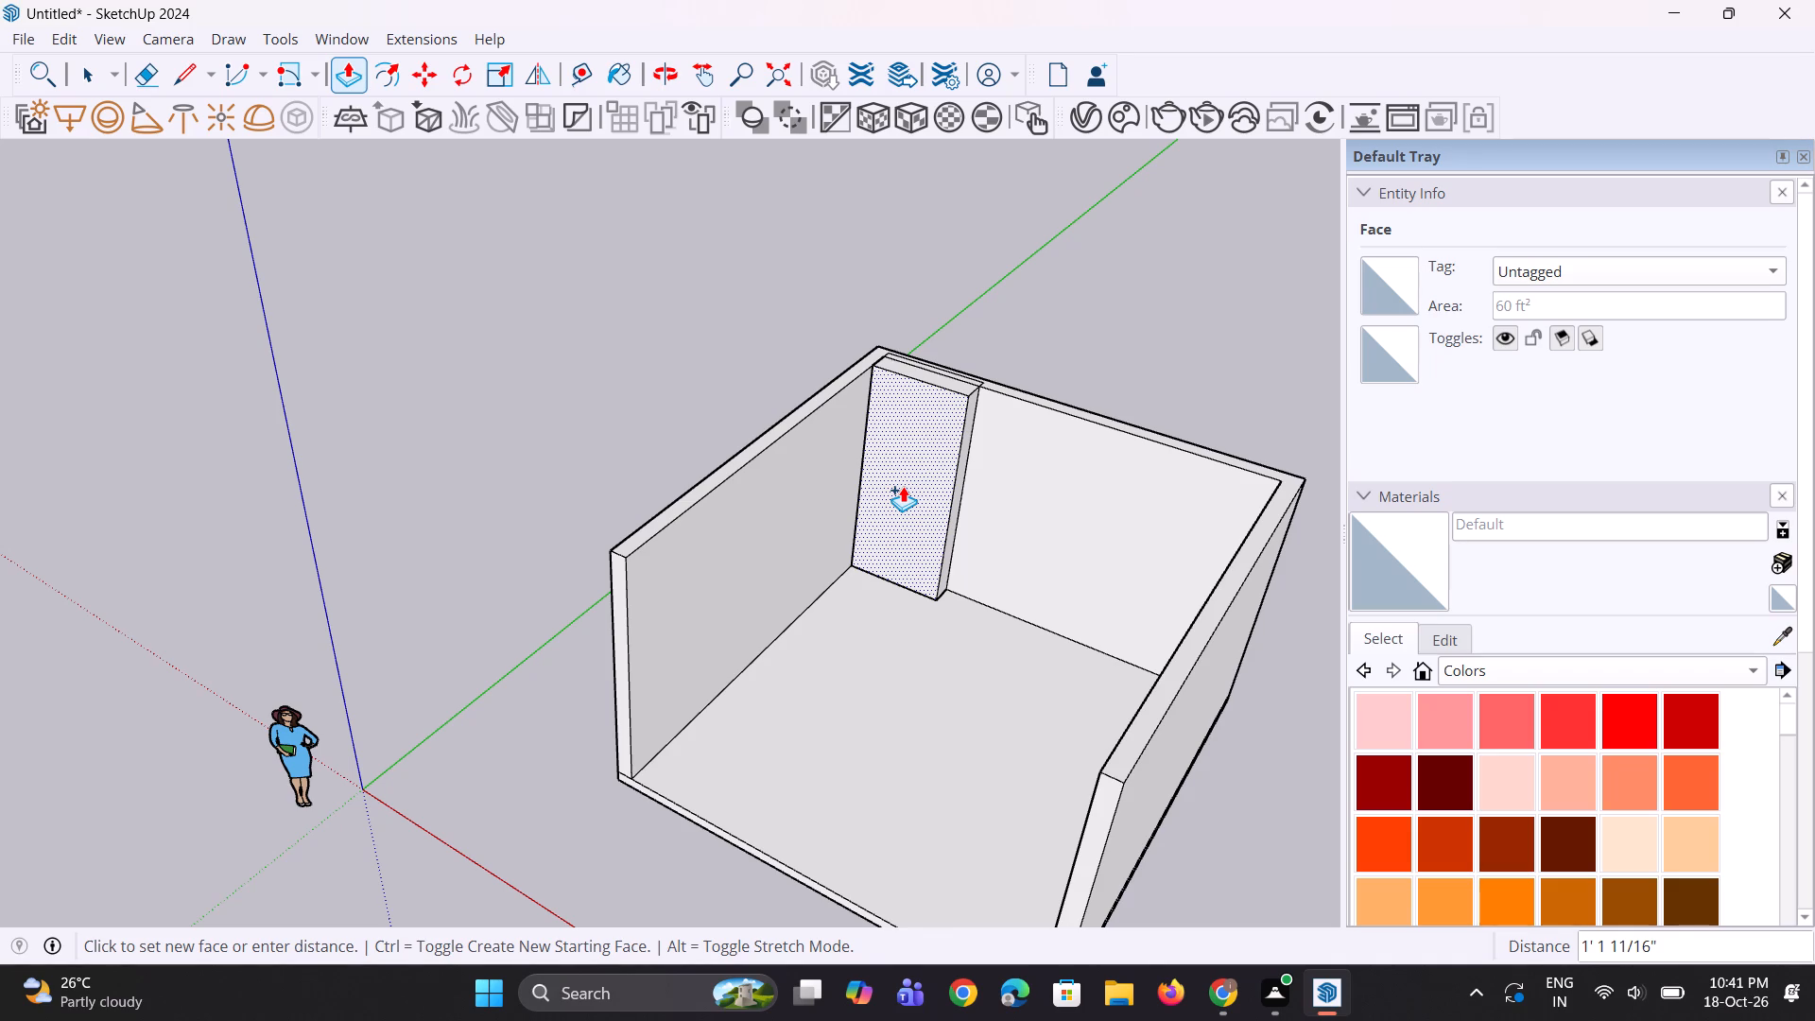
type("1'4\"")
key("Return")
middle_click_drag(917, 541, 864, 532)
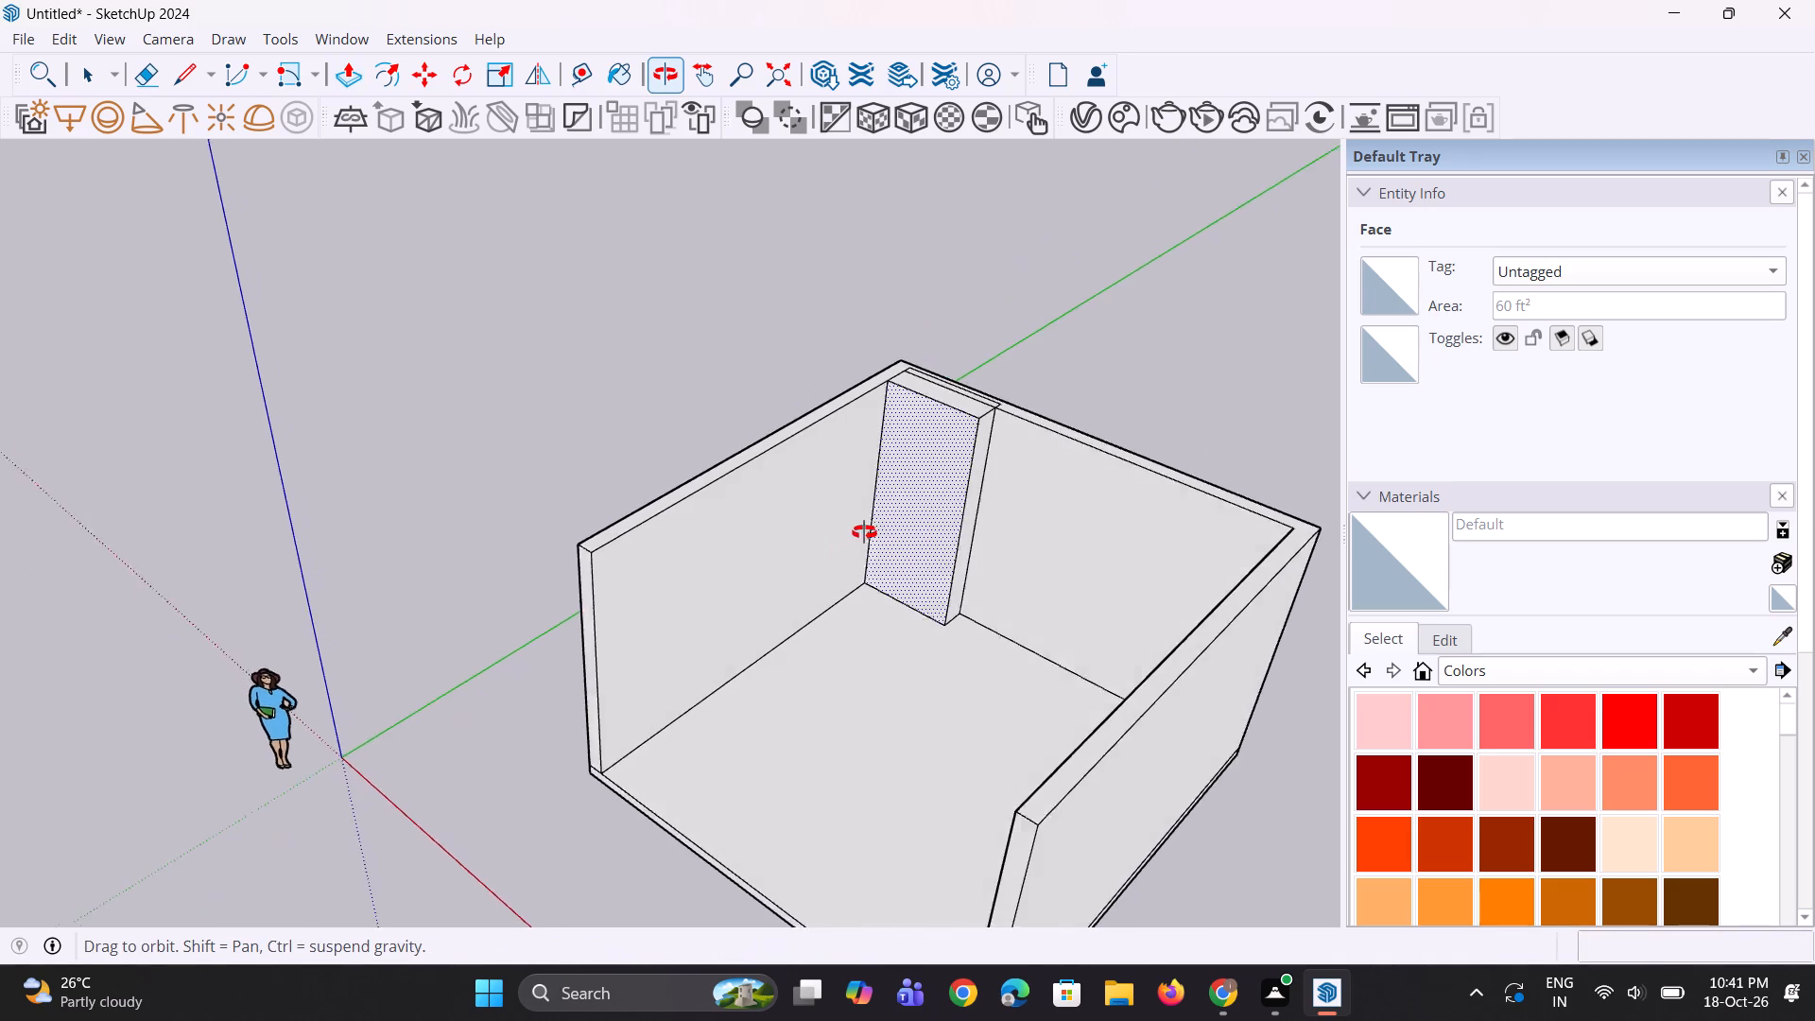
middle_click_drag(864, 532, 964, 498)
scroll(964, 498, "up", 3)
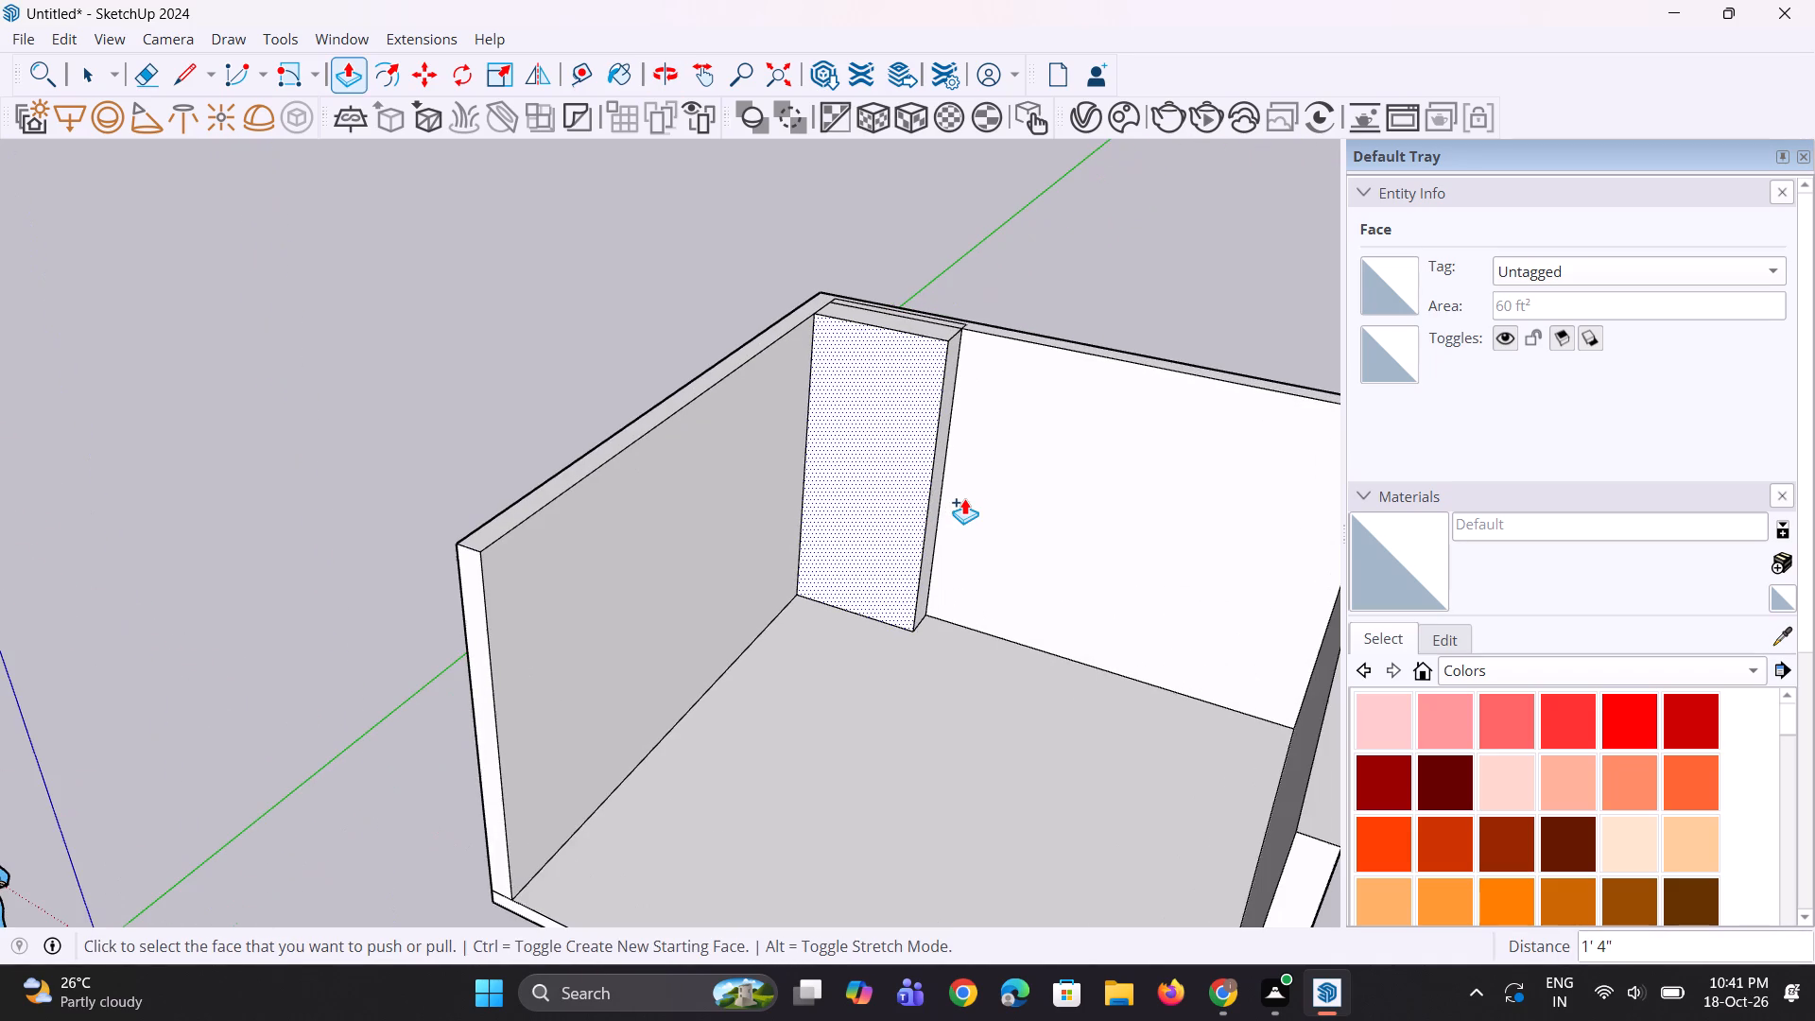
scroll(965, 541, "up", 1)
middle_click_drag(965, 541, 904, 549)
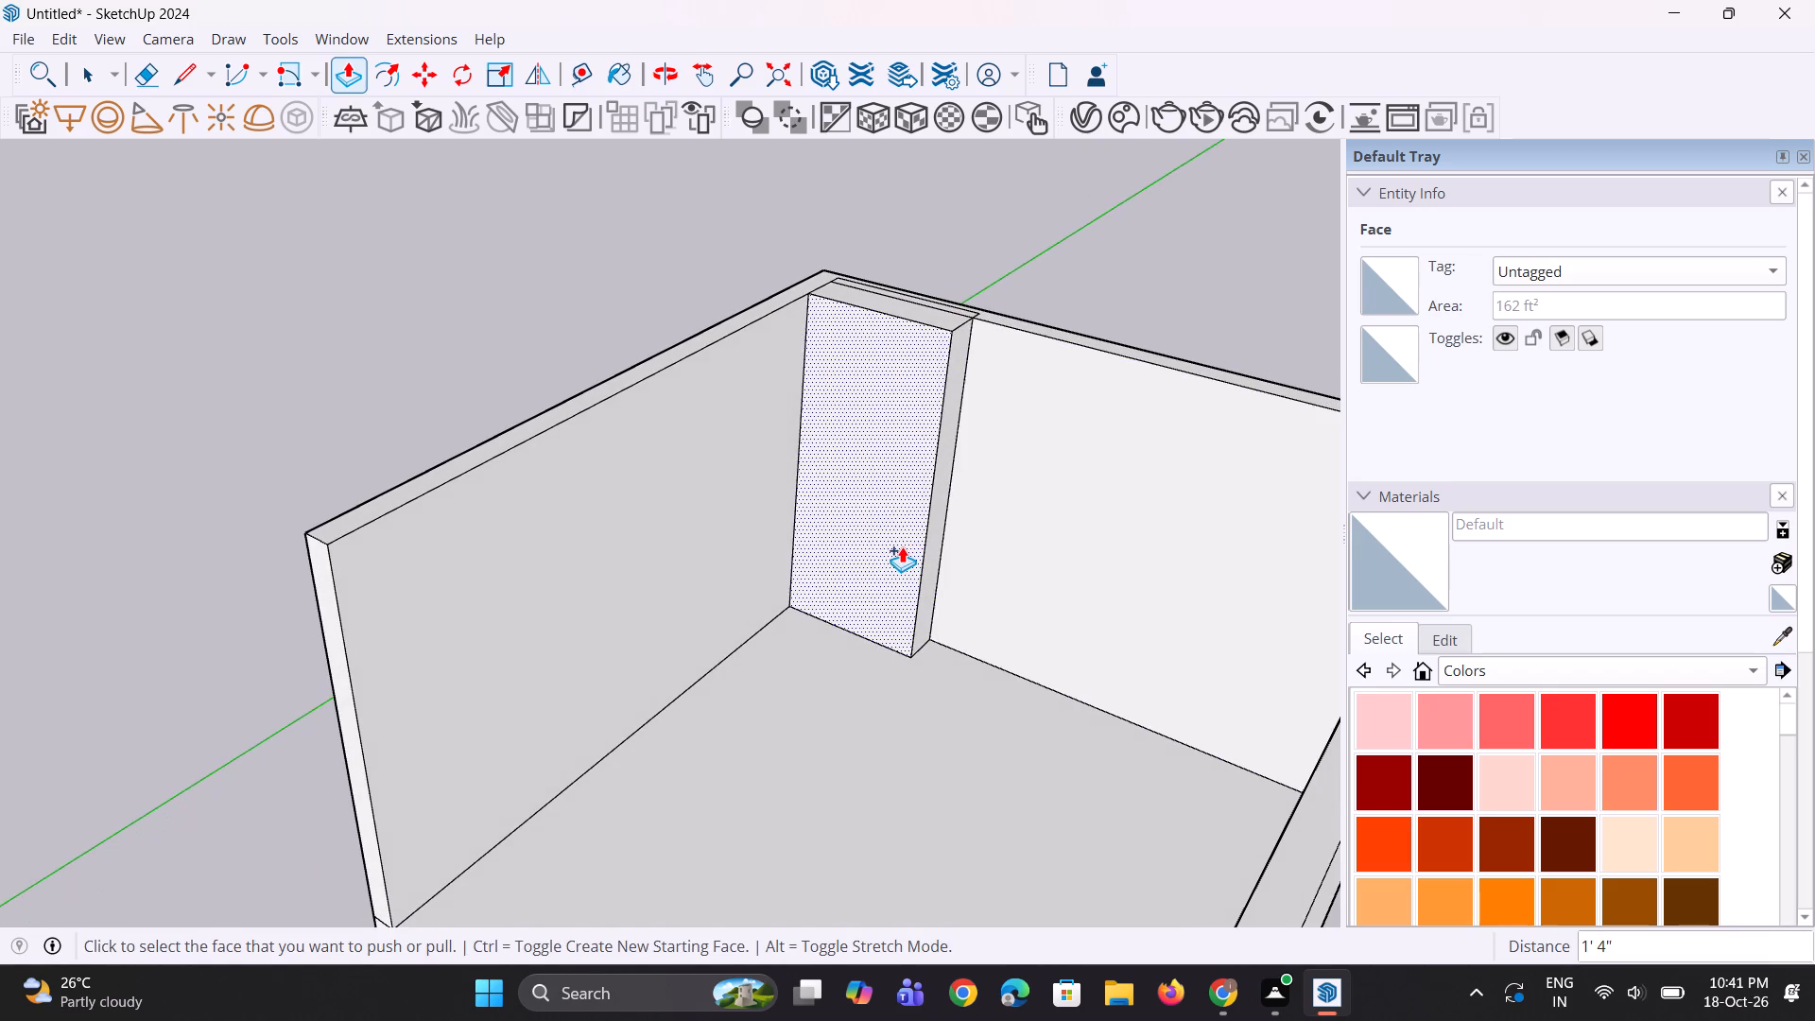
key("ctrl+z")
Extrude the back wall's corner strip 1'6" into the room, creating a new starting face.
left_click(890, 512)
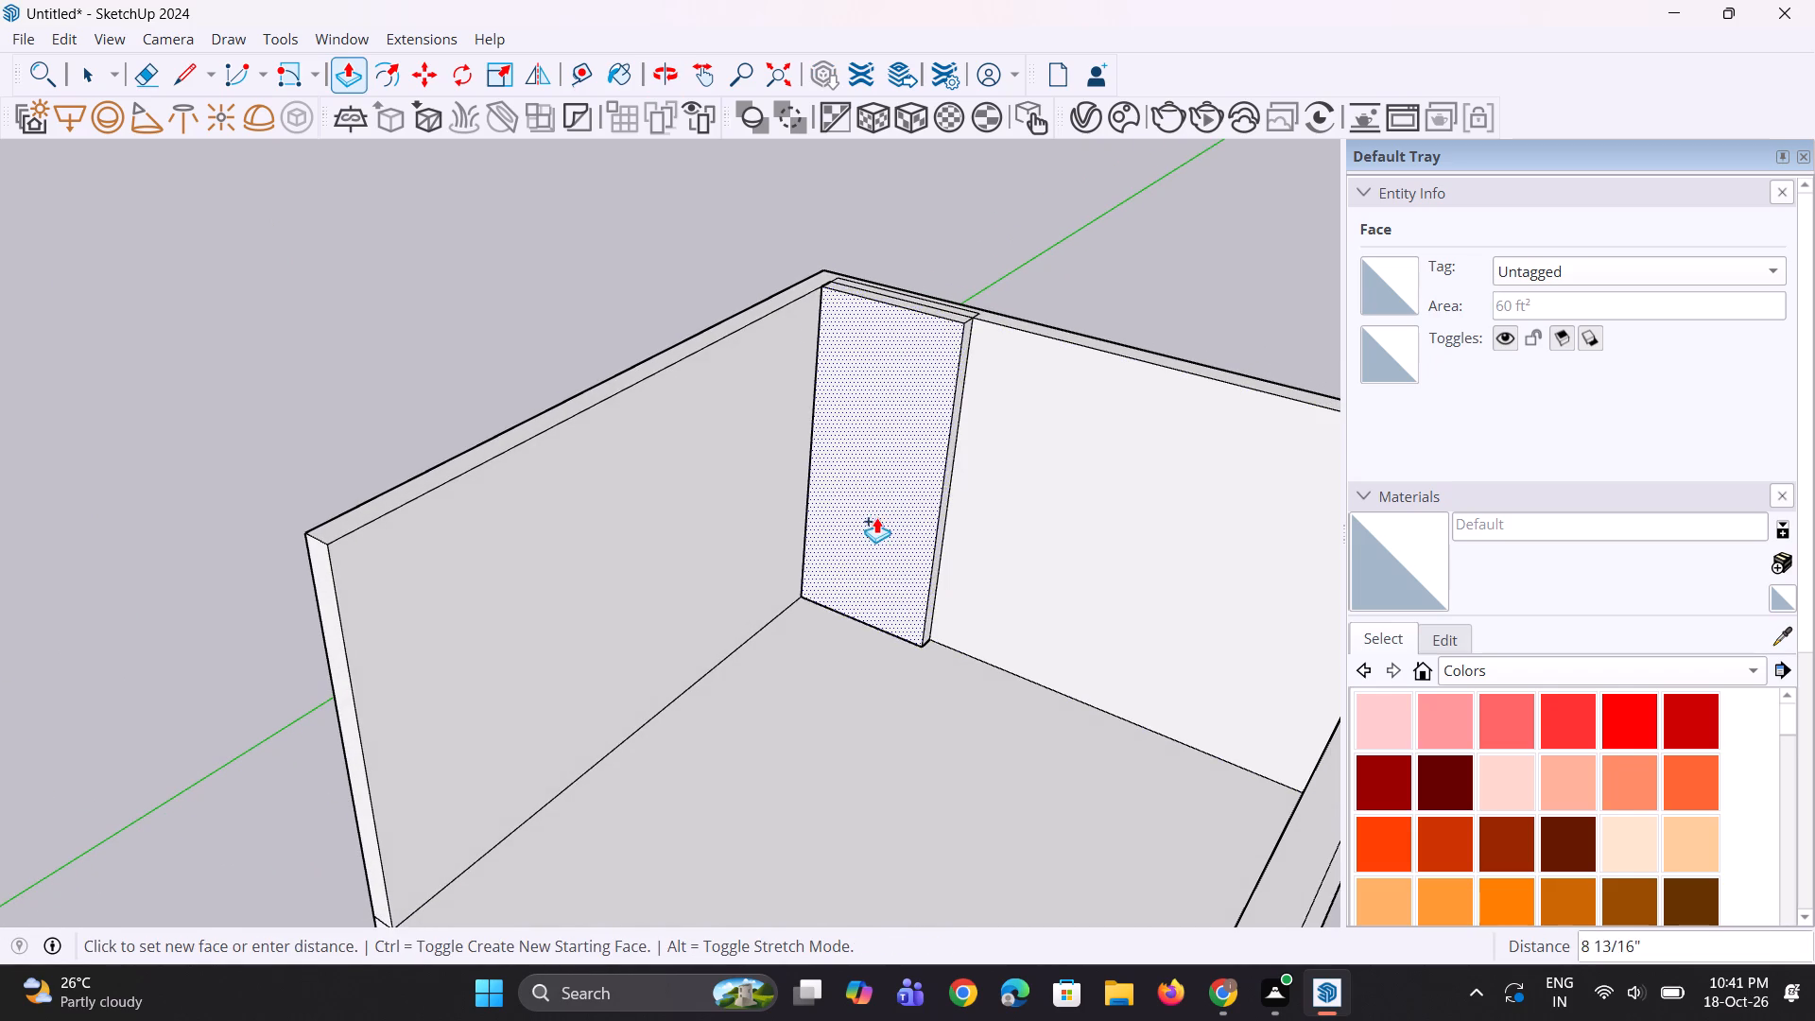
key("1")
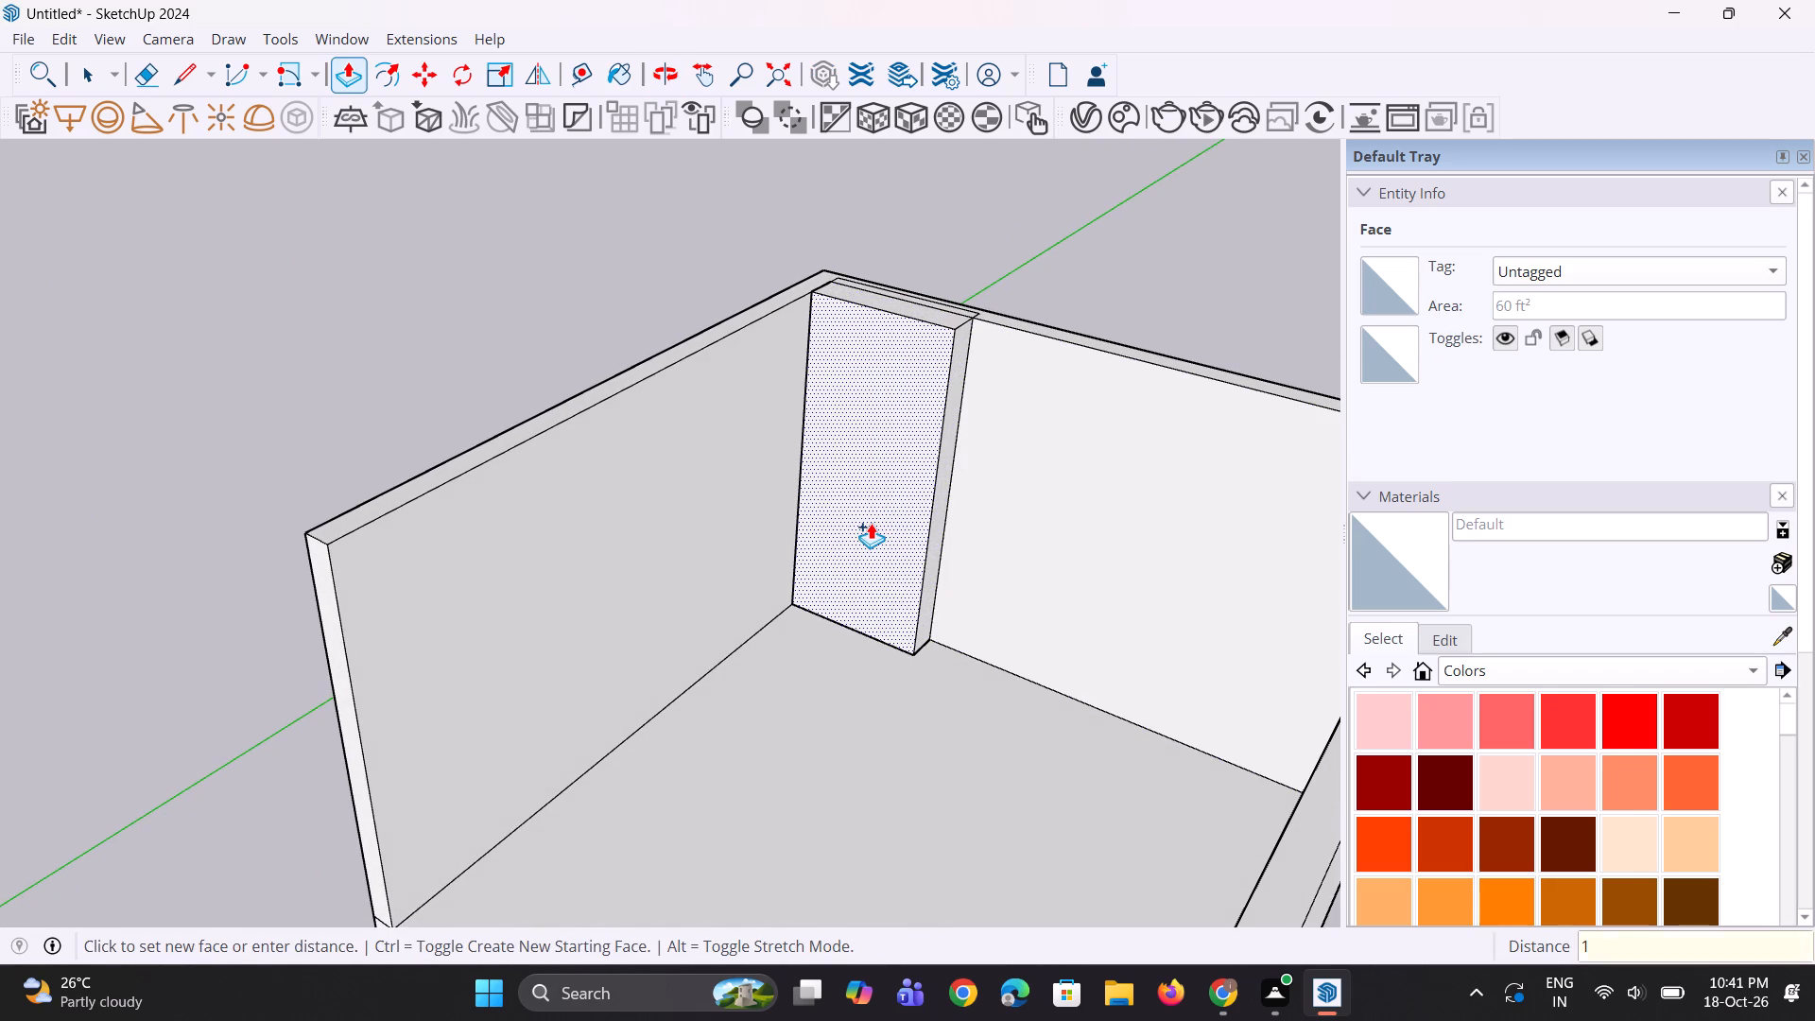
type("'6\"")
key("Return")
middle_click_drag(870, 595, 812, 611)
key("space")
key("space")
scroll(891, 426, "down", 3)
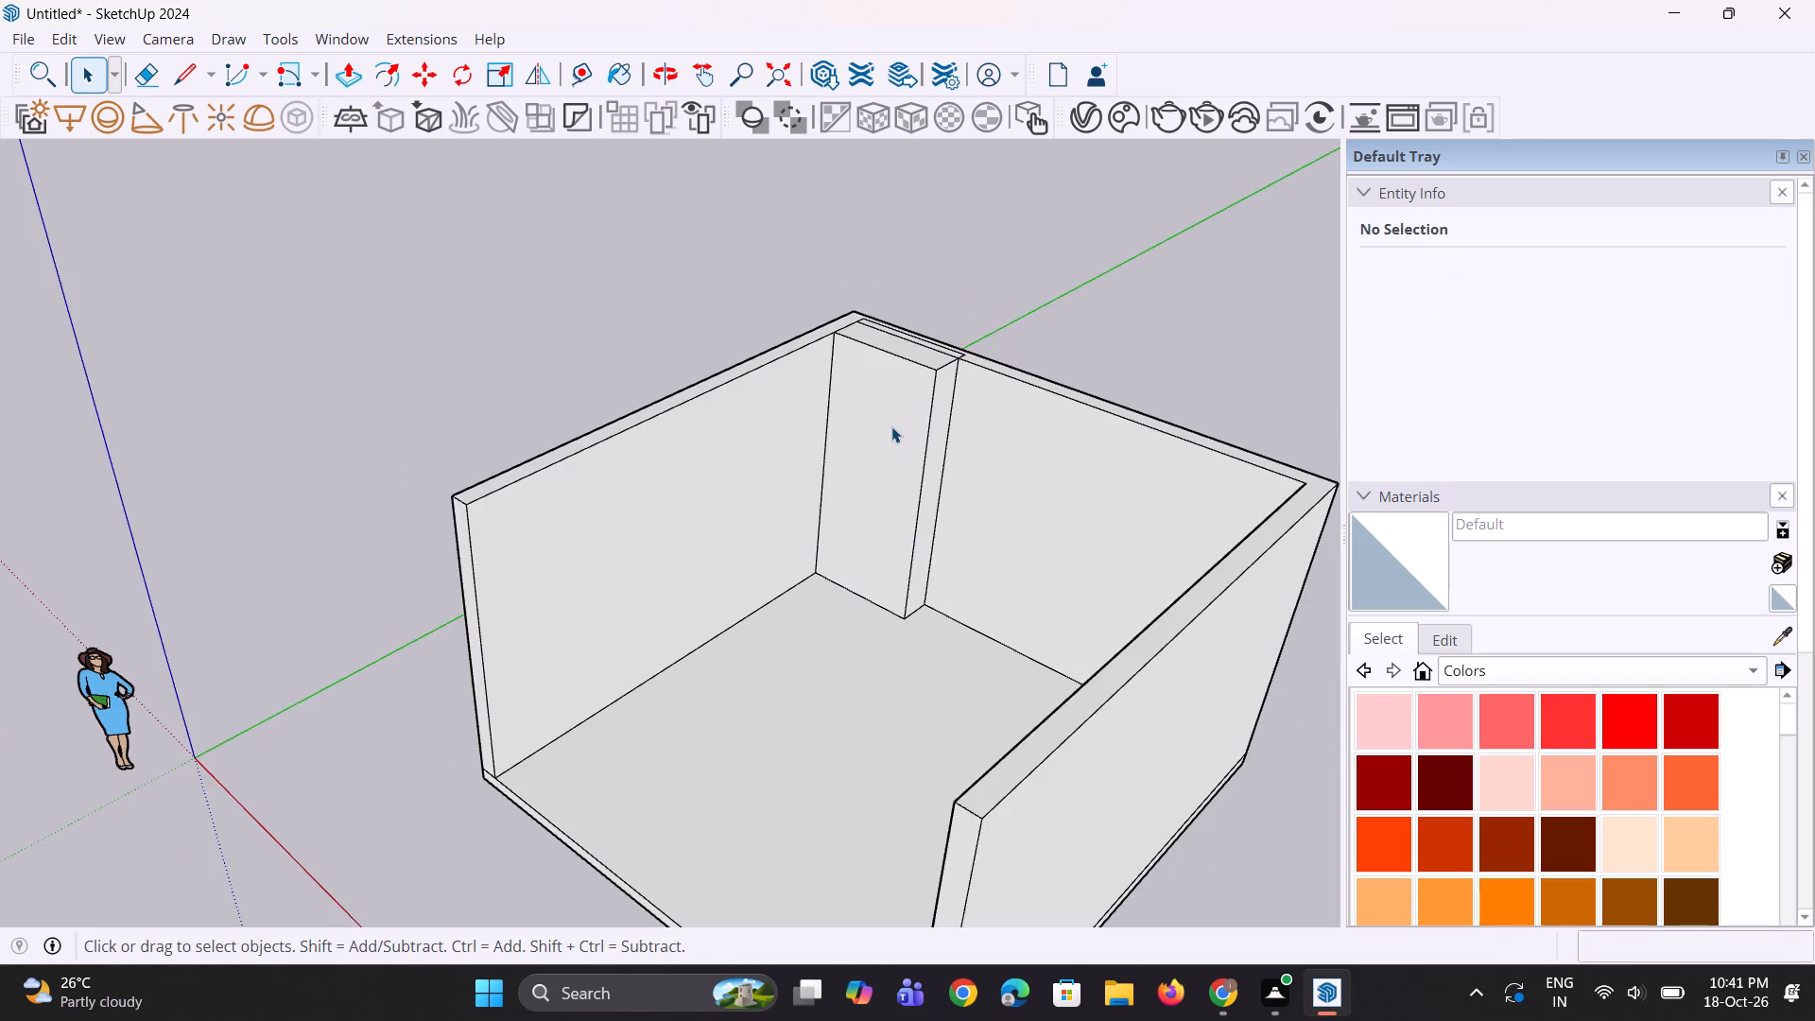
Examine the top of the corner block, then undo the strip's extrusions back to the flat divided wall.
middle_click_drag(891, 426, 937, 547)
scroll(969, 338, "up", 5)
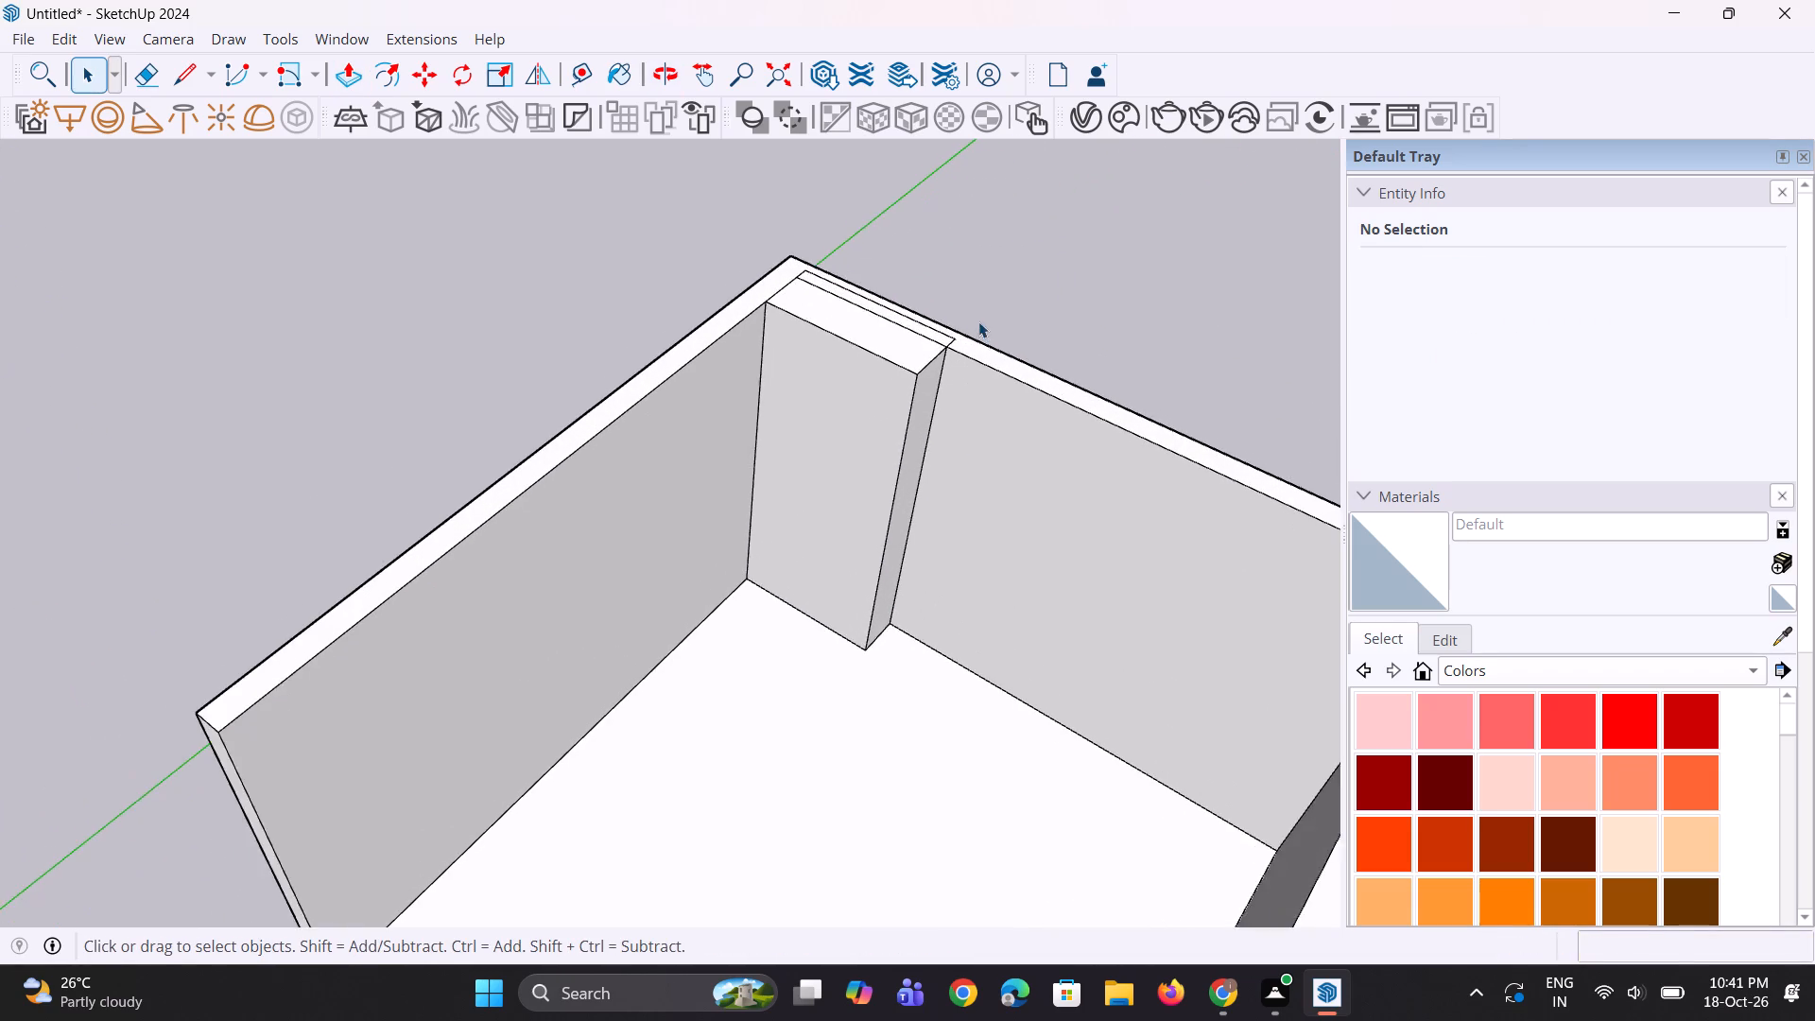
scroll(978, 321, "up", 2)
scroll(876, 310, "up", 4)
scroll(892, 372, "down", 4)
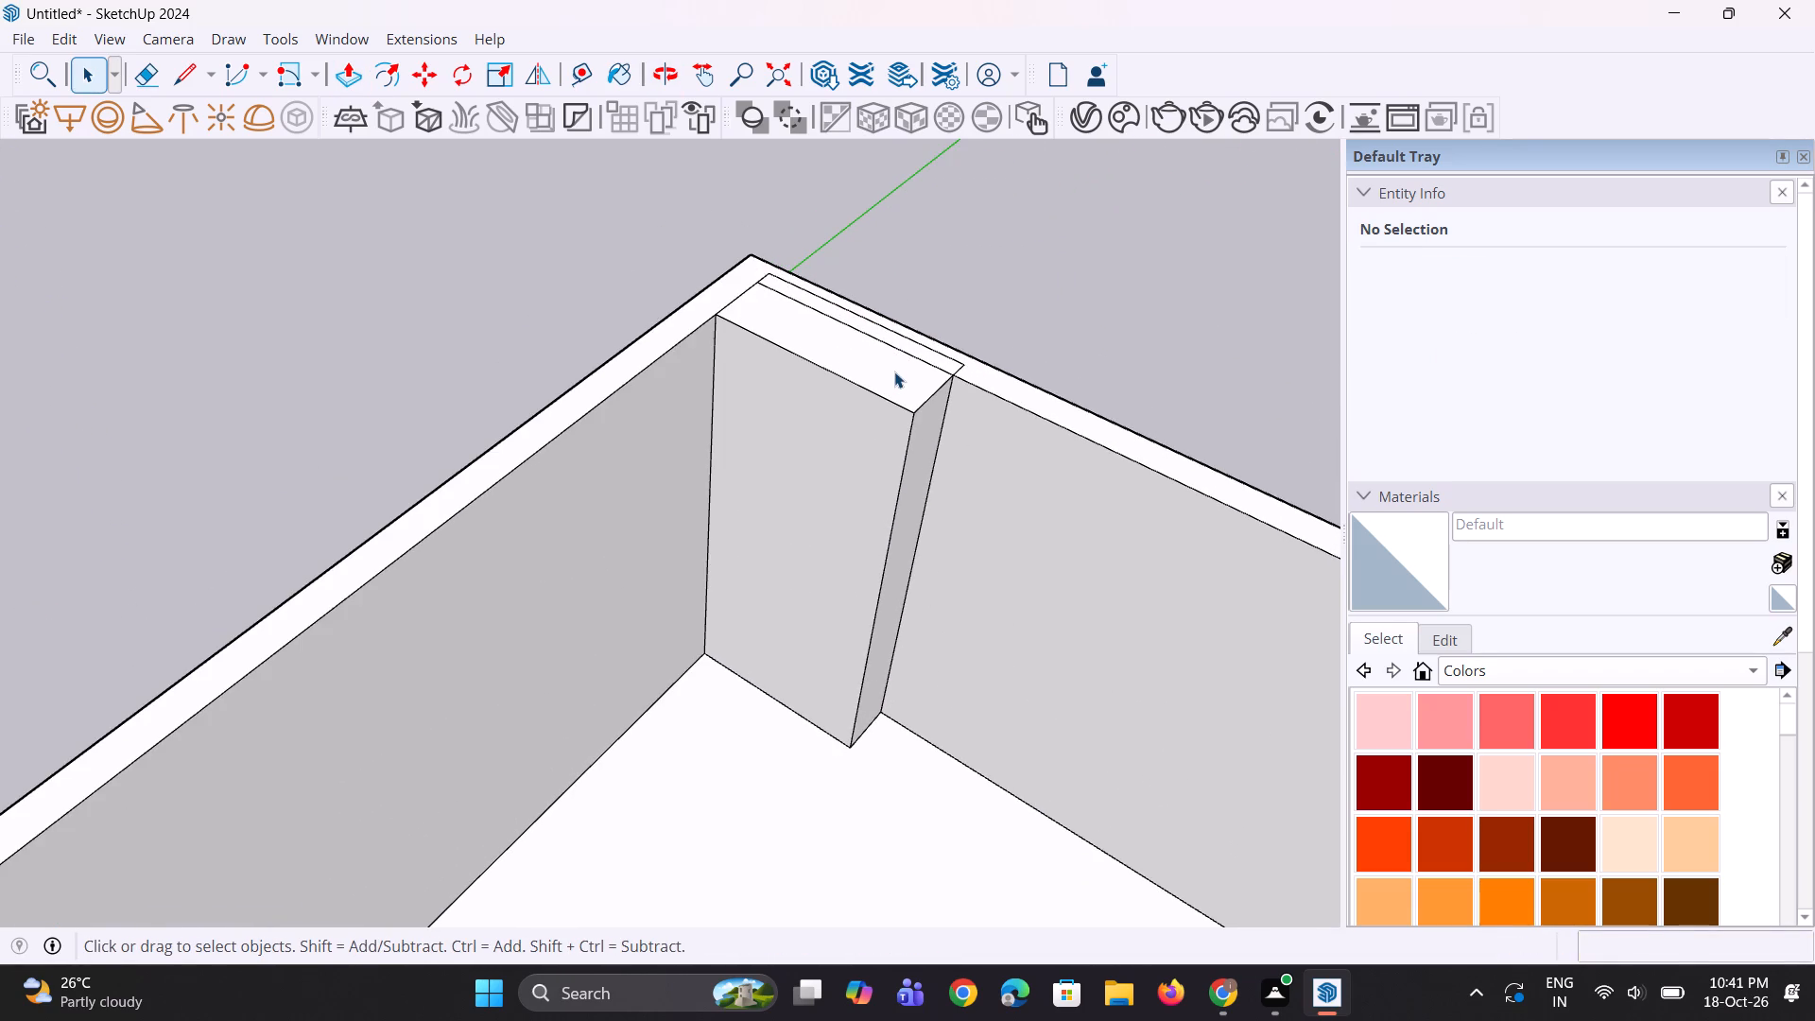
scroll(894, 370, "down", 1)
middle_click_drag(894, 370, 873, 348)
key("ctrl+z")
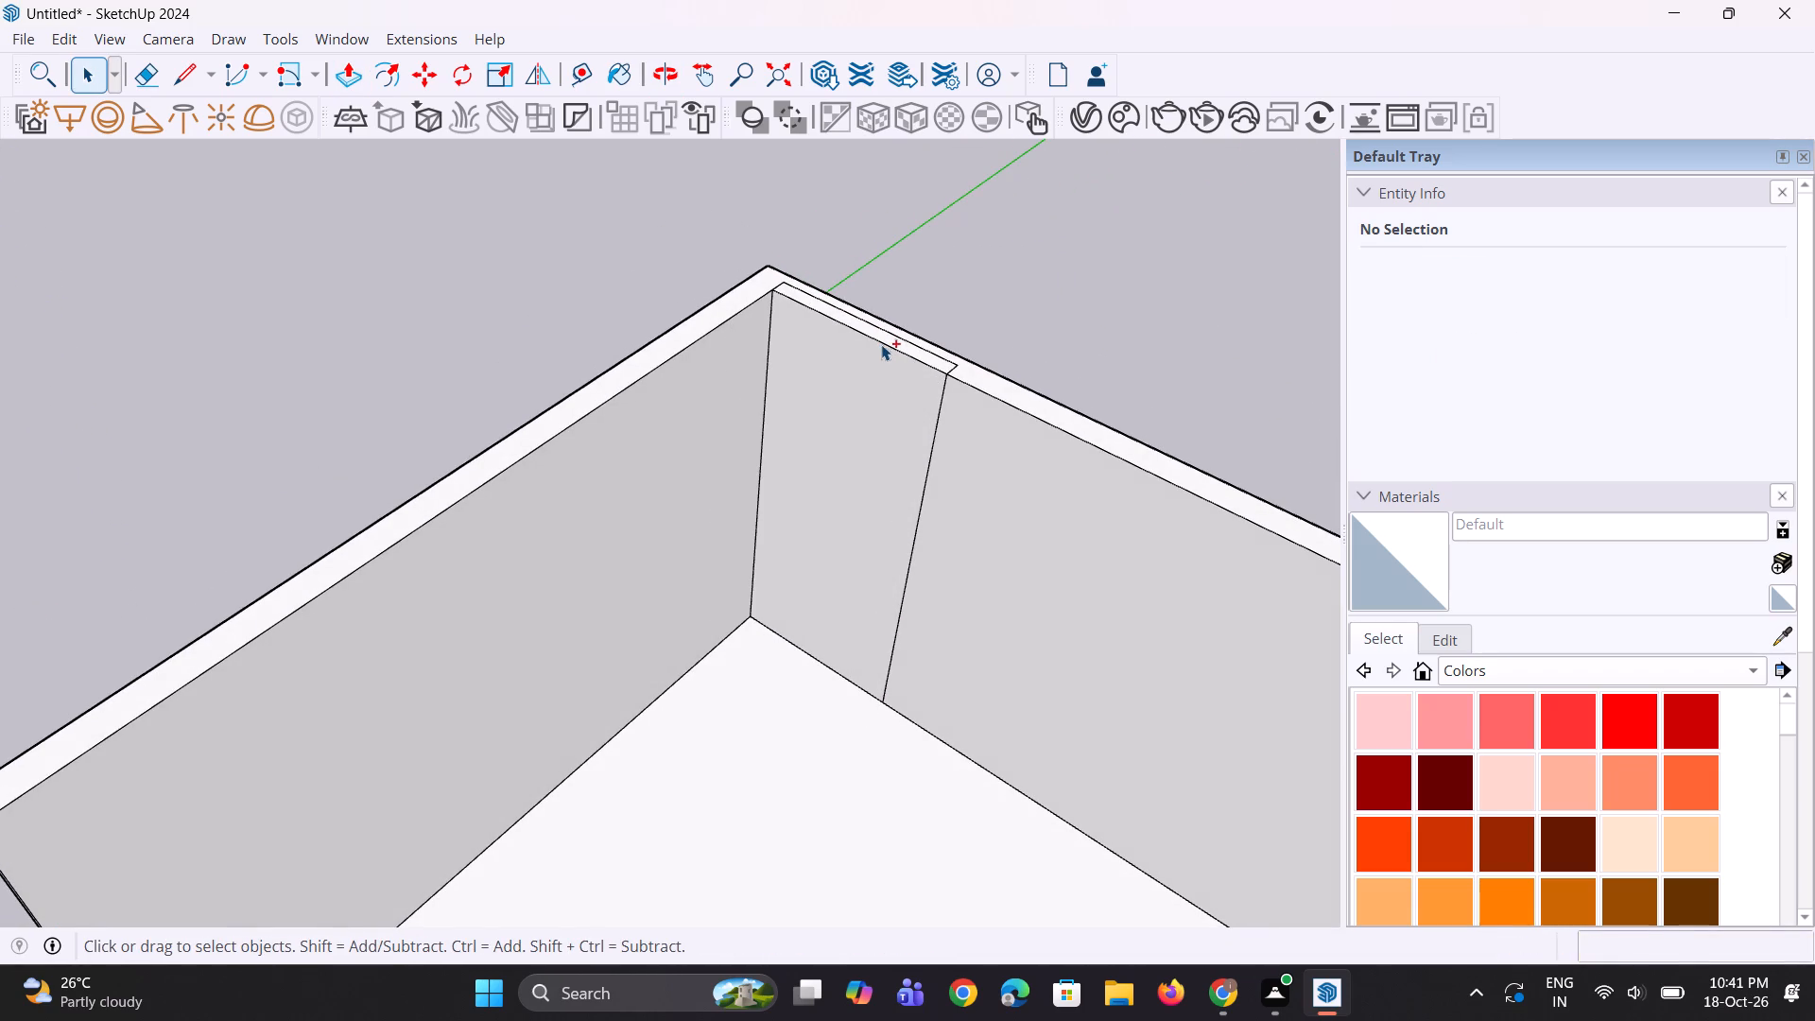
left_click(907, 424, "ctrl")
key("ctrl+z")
Extrude the 5' wide corner strip of the back wall 1'6" into the room, keeping a new starting face.
scroll(911, 452, "up", 1)
middle_click_drag(913, 452, 941, 399)
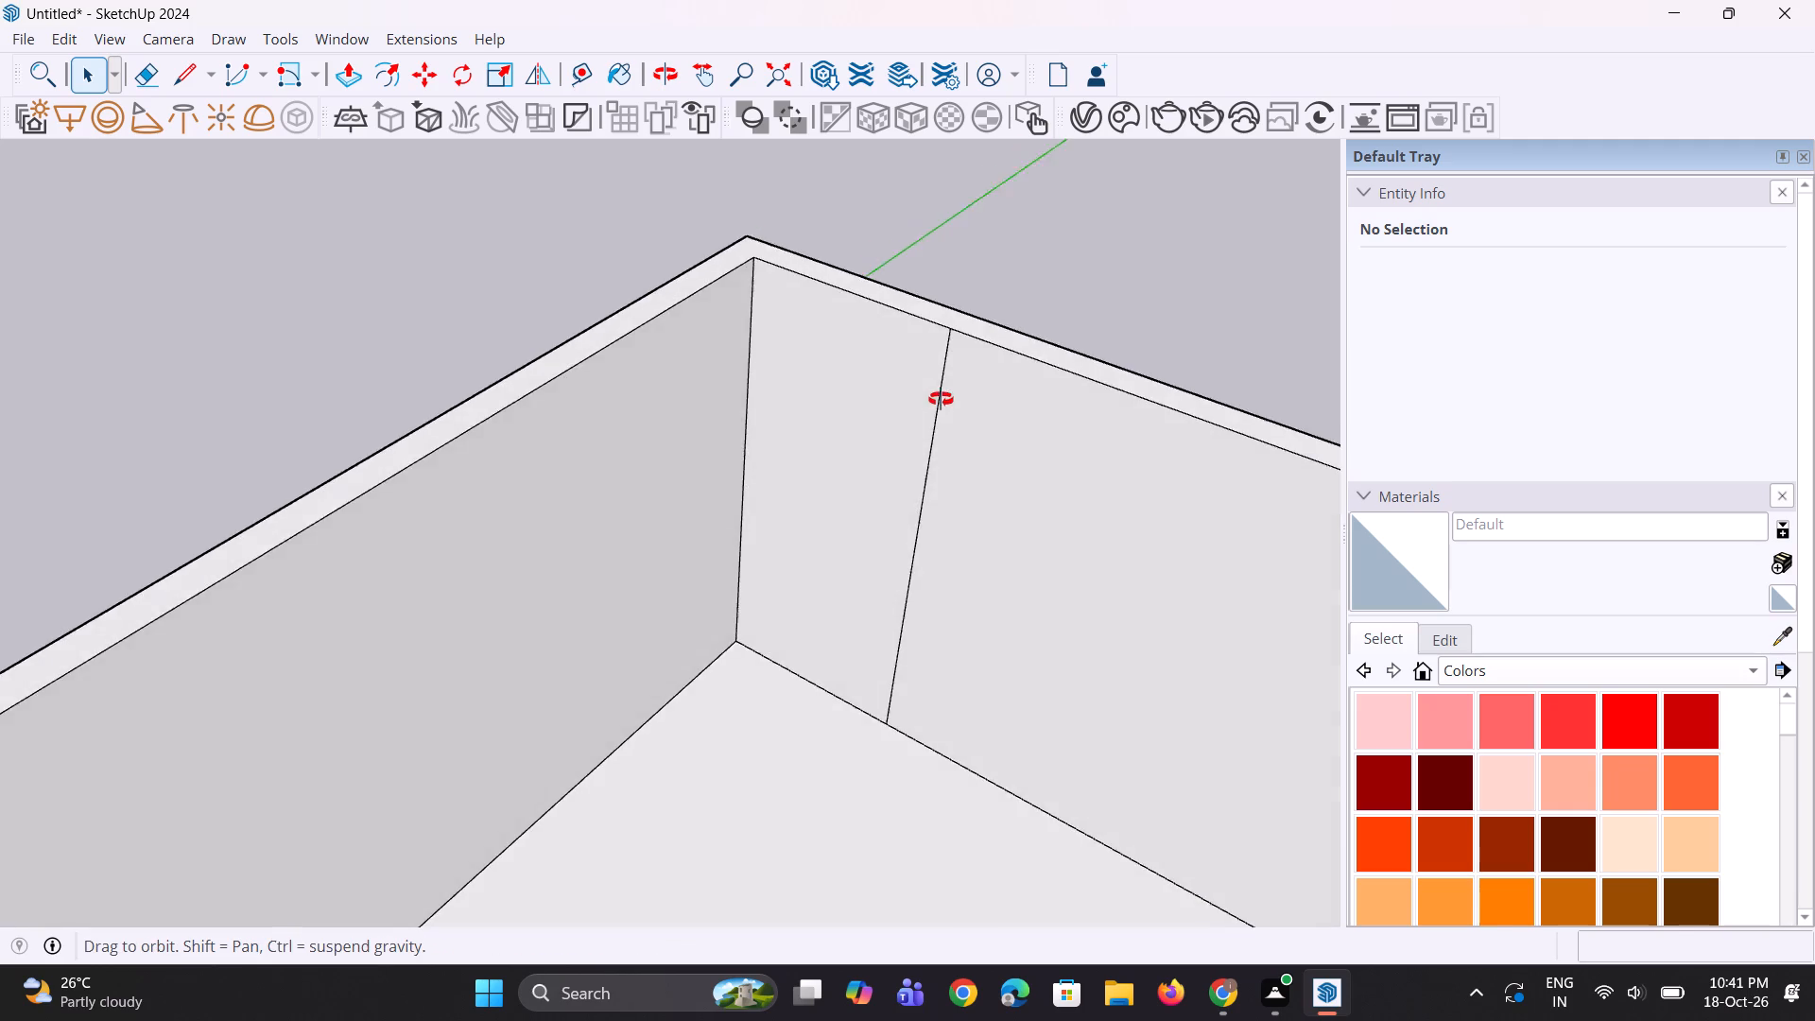
middle_click_drag(941, 399, 935, 432)
key("p")
left_click(912, 408)
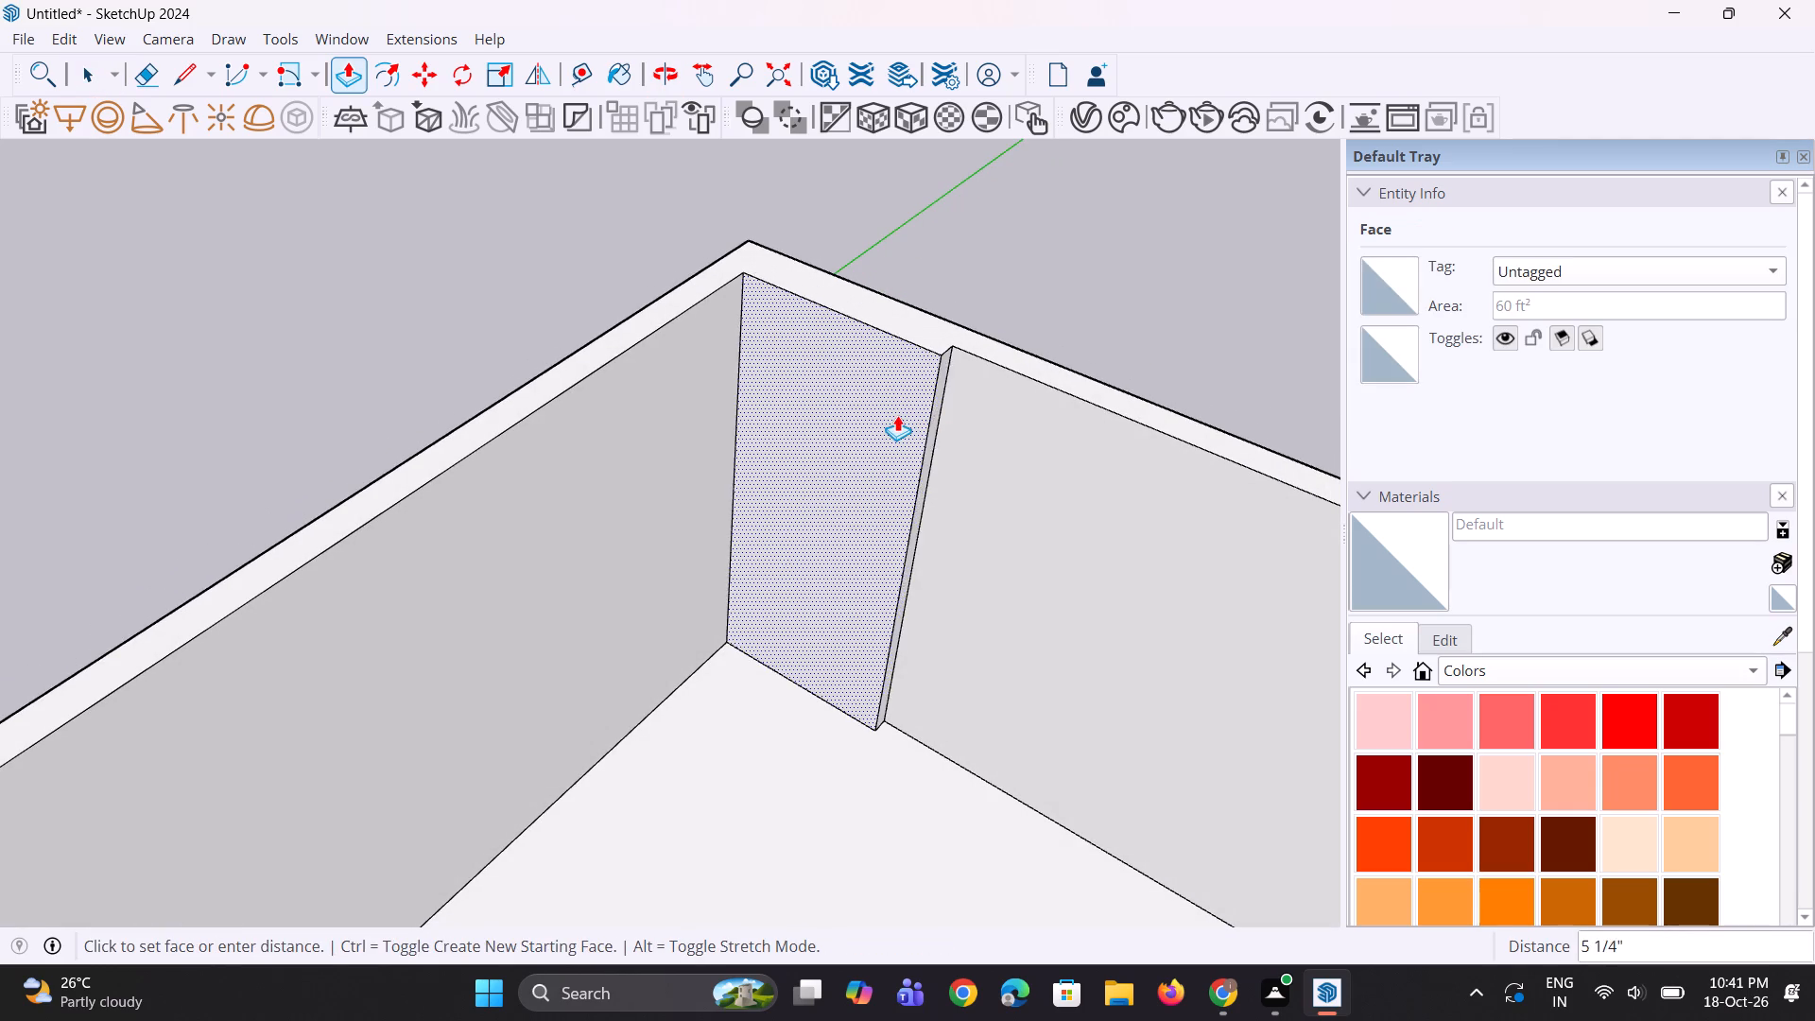
type("1'6\"")
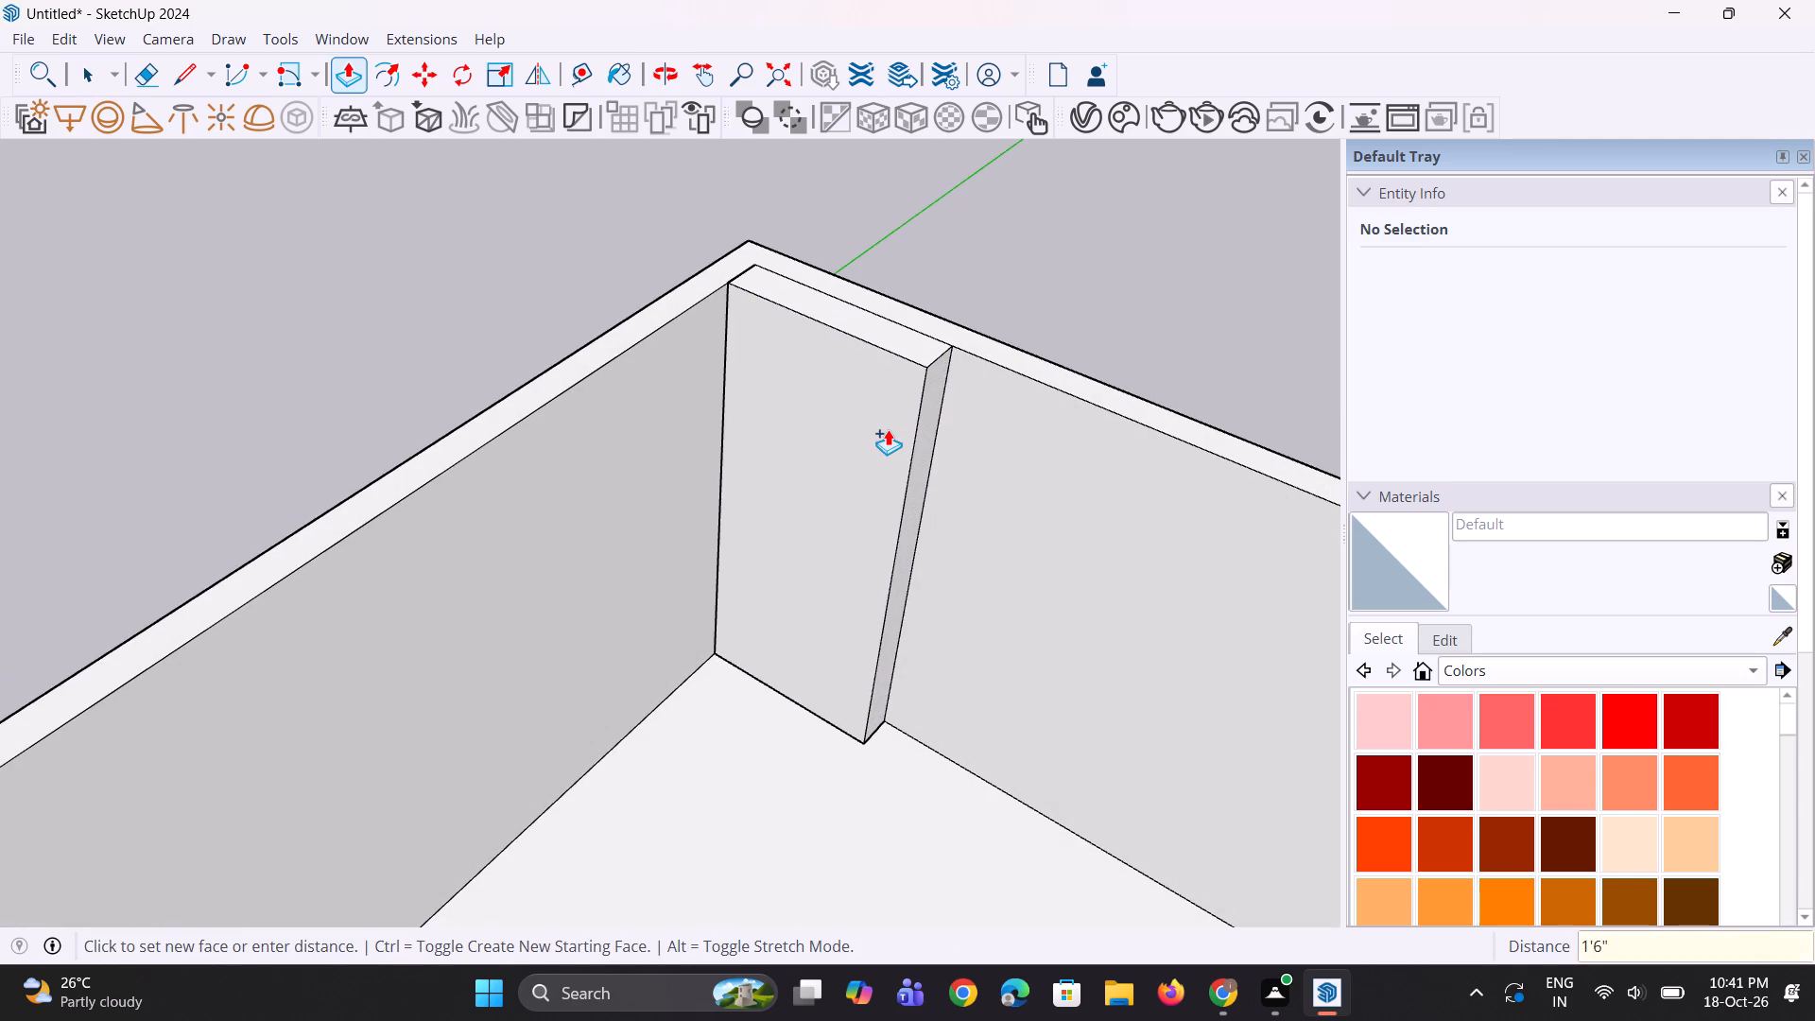
key("Return")
middle_click_drag(855, 481, 831, 480)
key("space")
key("space")
scroll(833, 474, "down", 5)
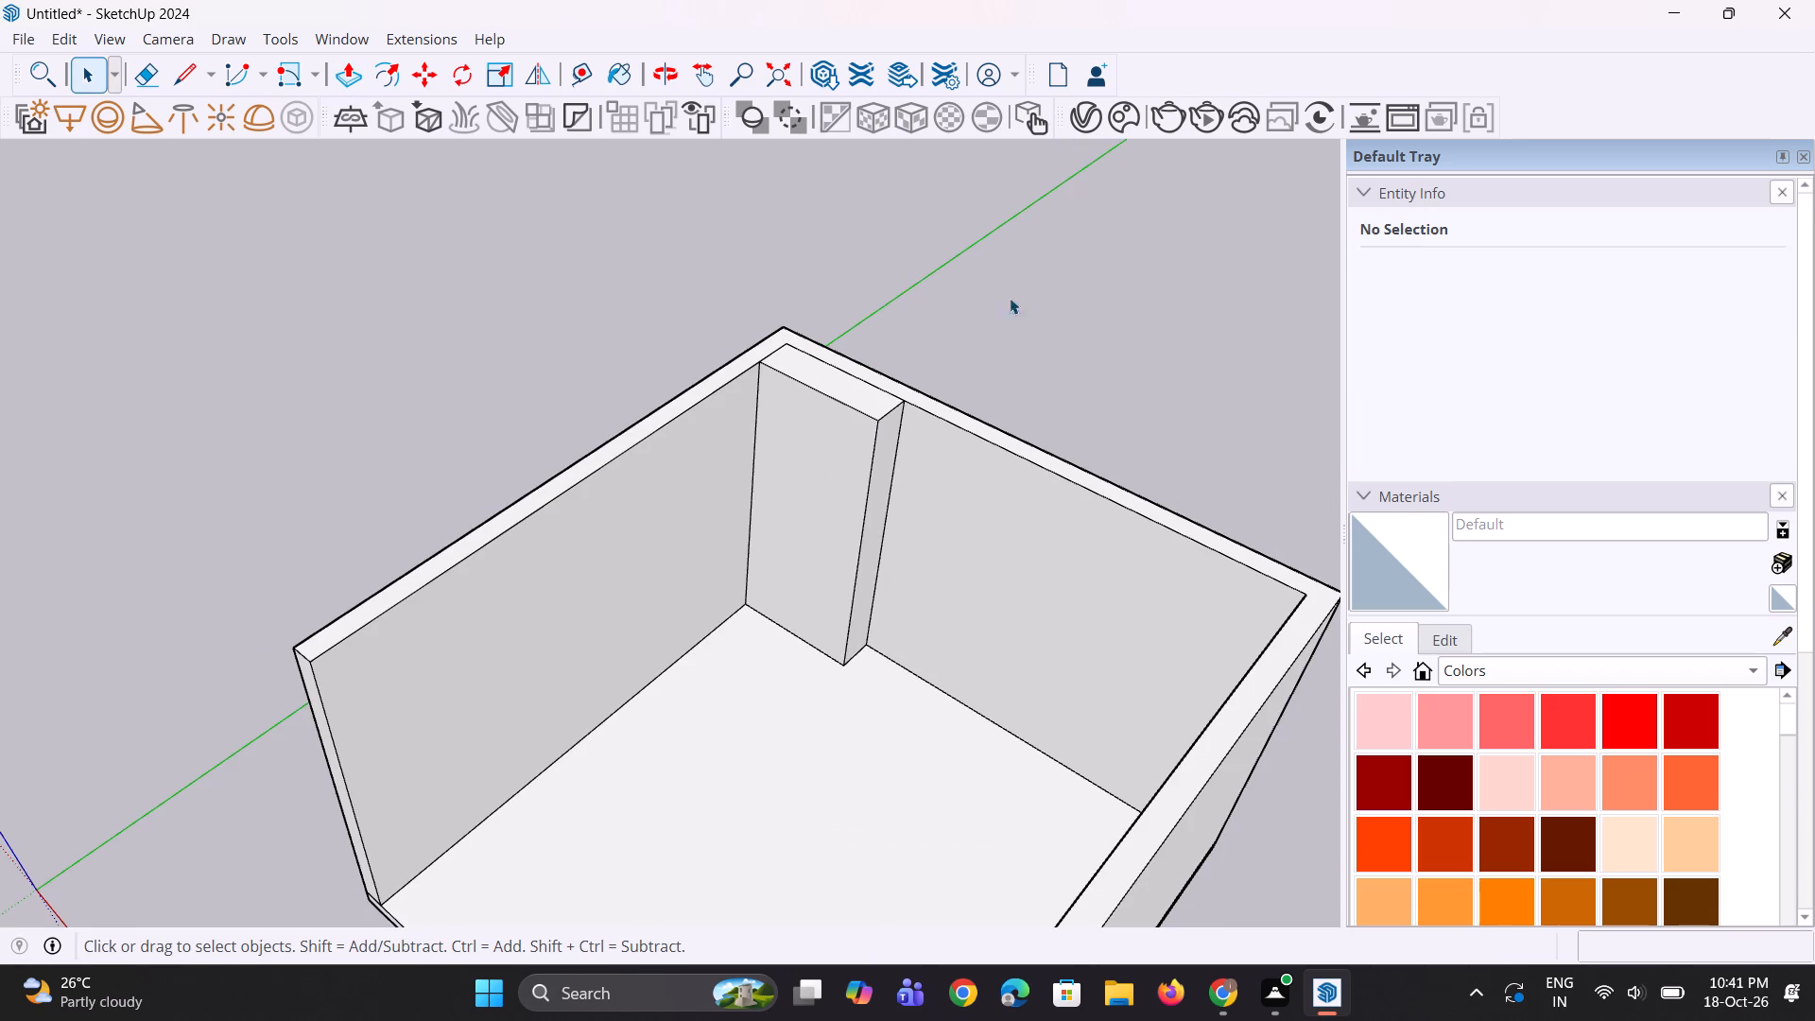
left_click(1038, 251)
middle_click_drag(946, 523, 1037, 436)
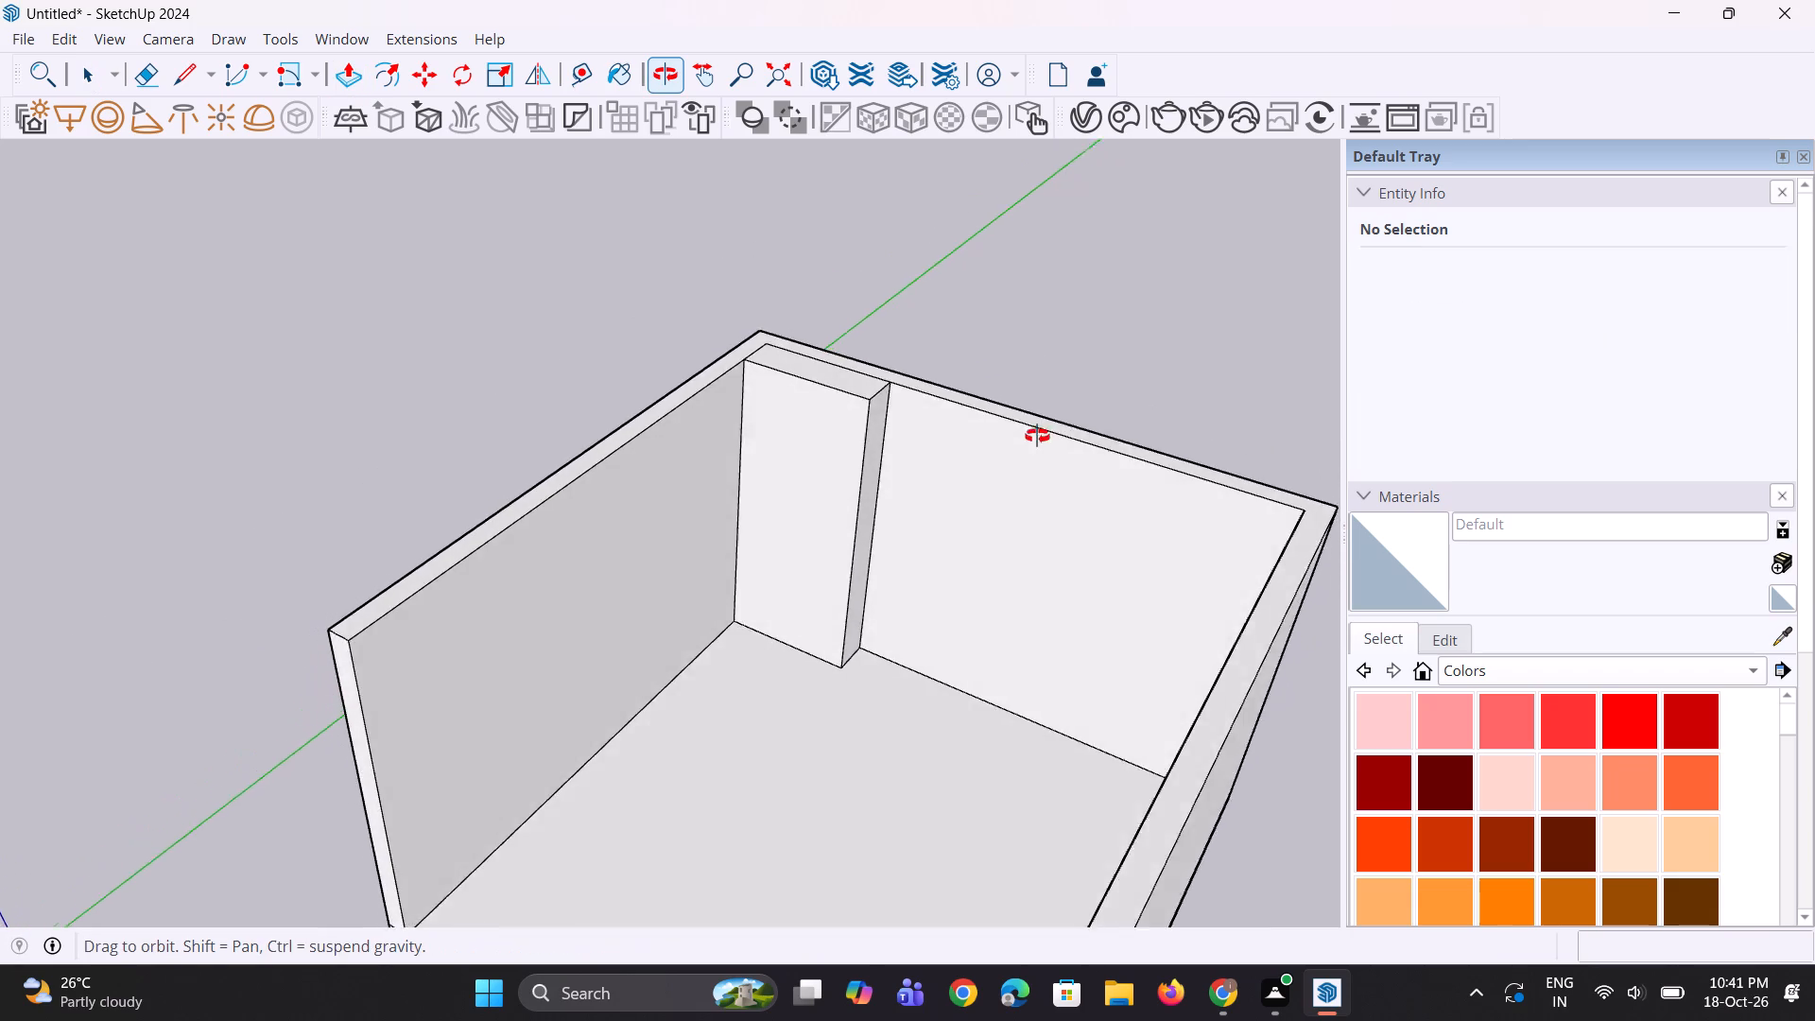
Examine the room from several angles, including the corner block and the inner side wall opposite it.
middle_click_drag(1037, 436, 1053, 413)
scroll(880, 615, "down", 10)
middle_click_drag(933, 583, 1081, 569)
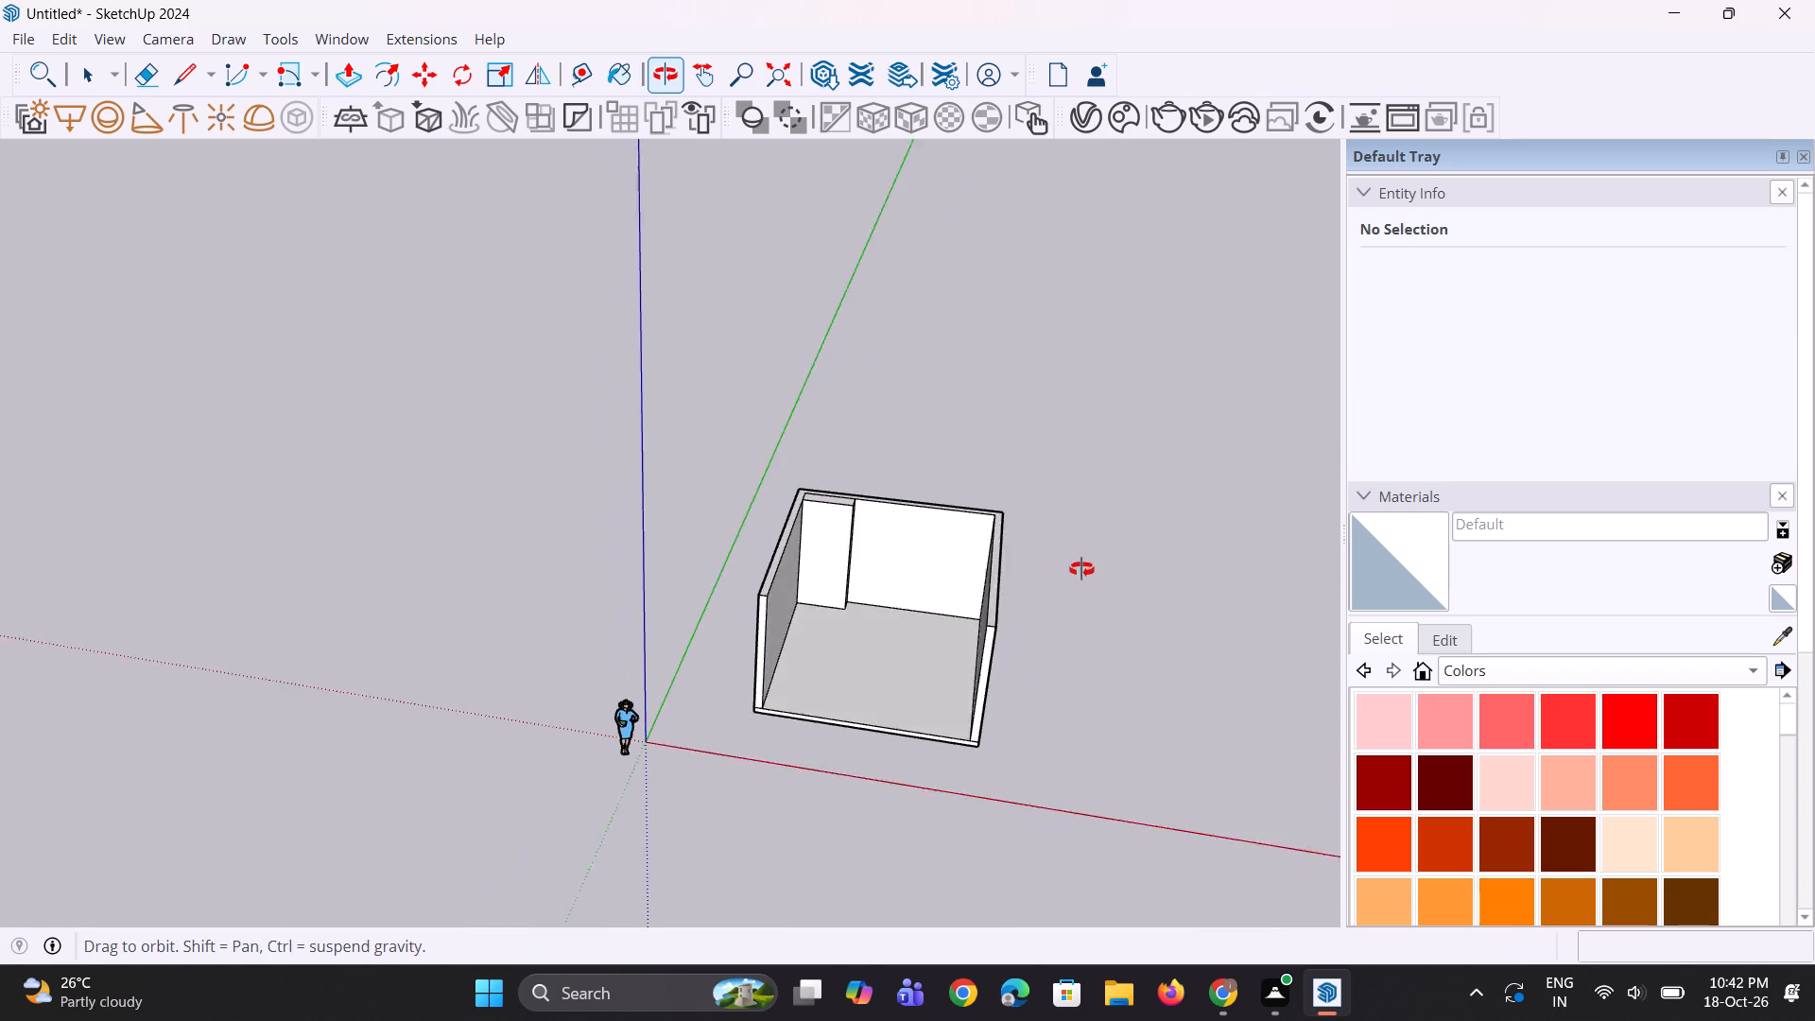
middle_click_drag(1081, 569, 1260, 500)
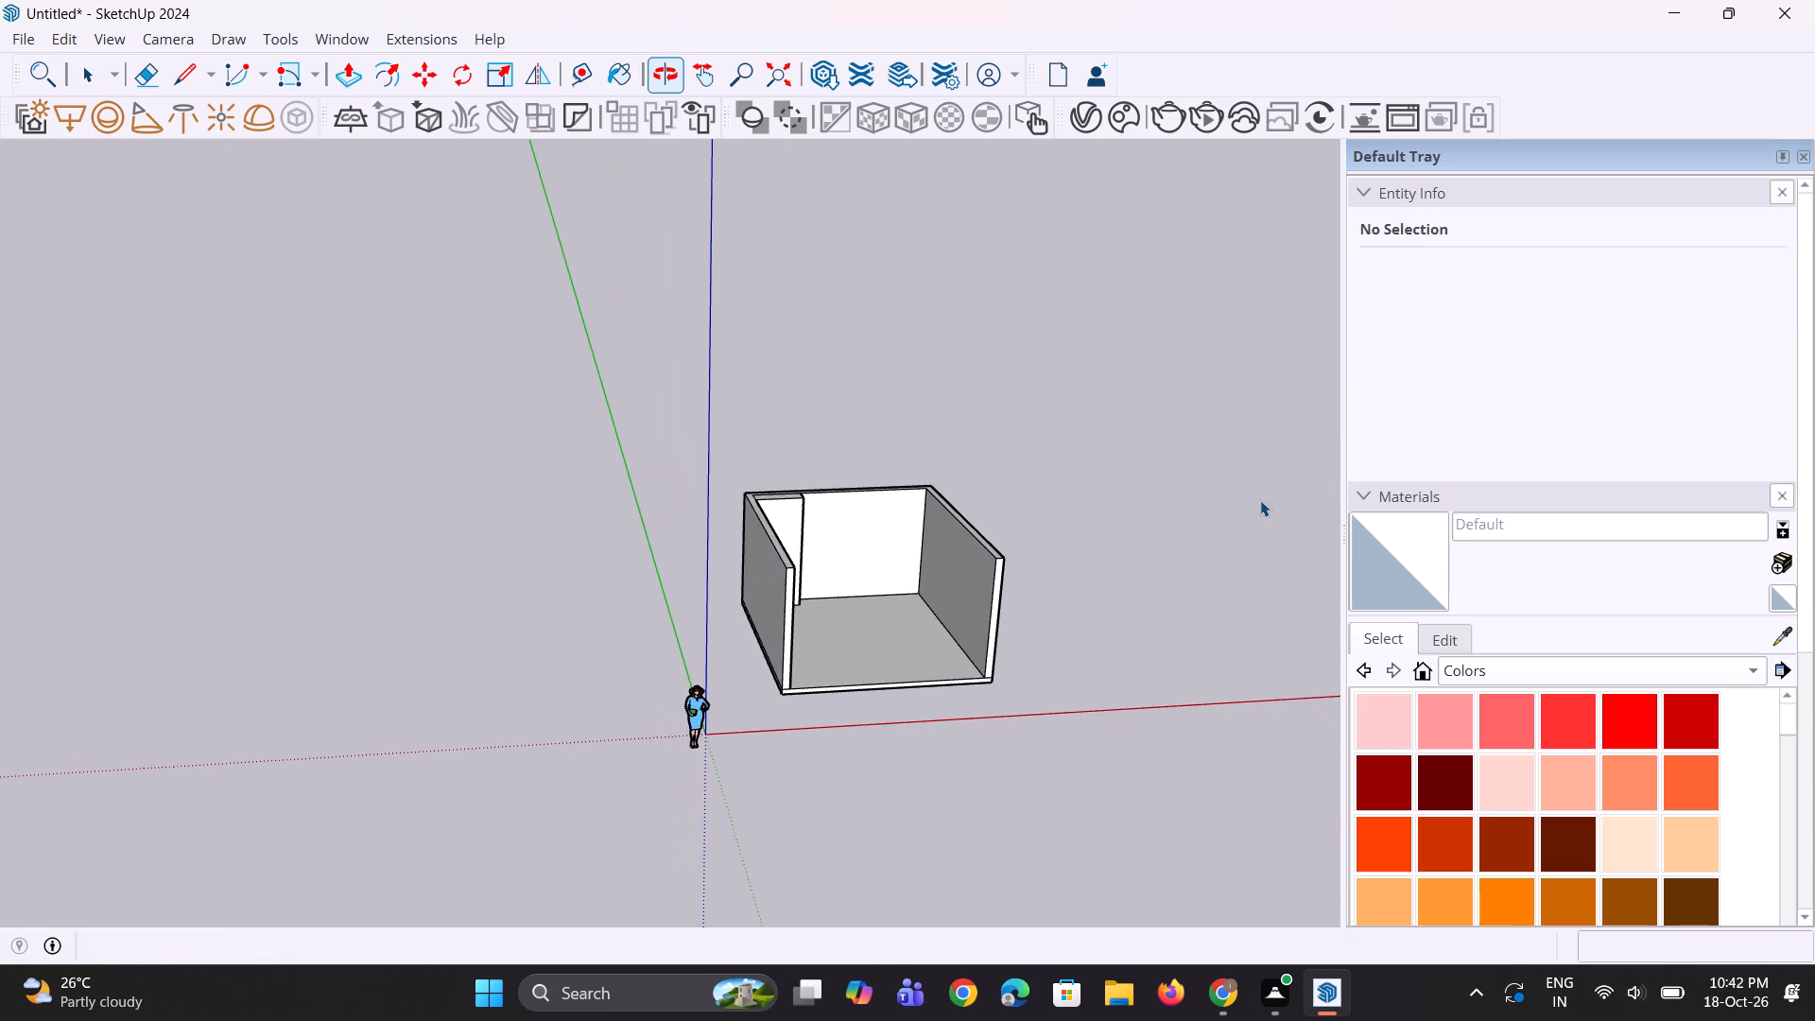
scroll(1047, 521, "up", 6)
scroll(934, 562, "down", 5)
middle_click_drag(930, 563, 939, 560)
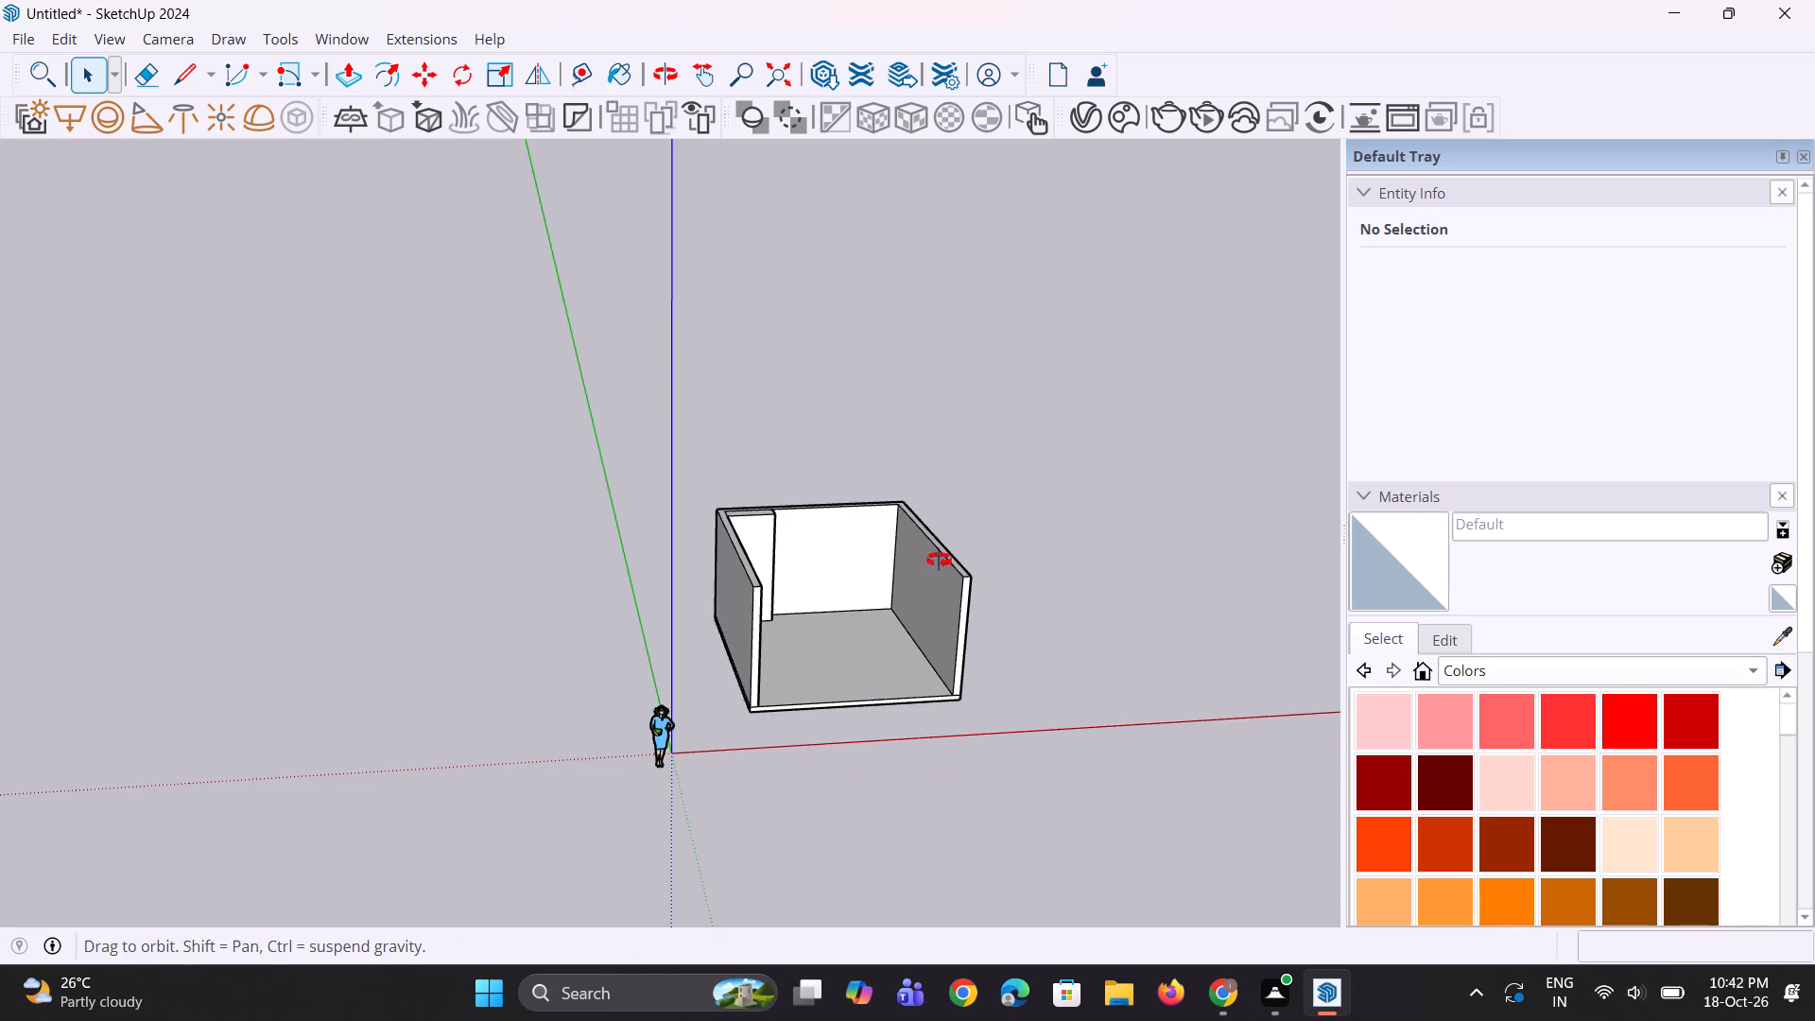
middle_click_drag(939, 560, 1008, 551)
scroll(929, 526, "up", 6)
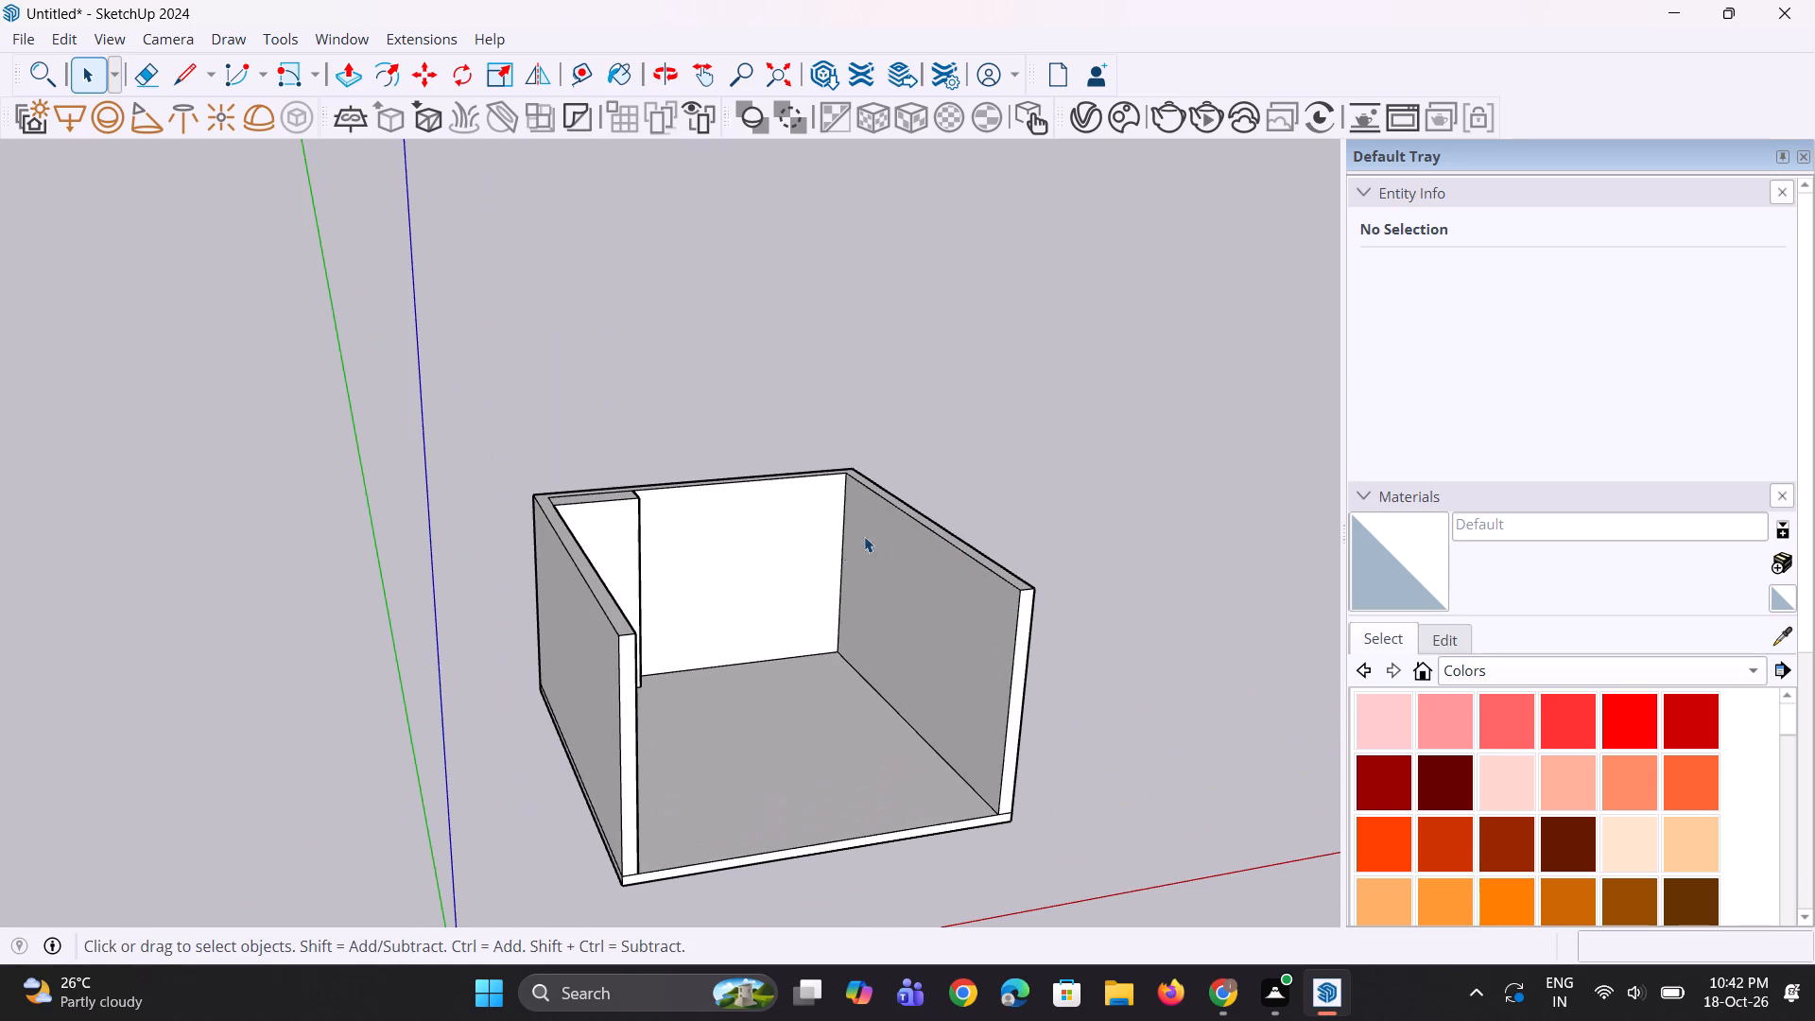
scroll(837, 575, "down", 5)
middle_click_drag(834, 579, 947, 605)
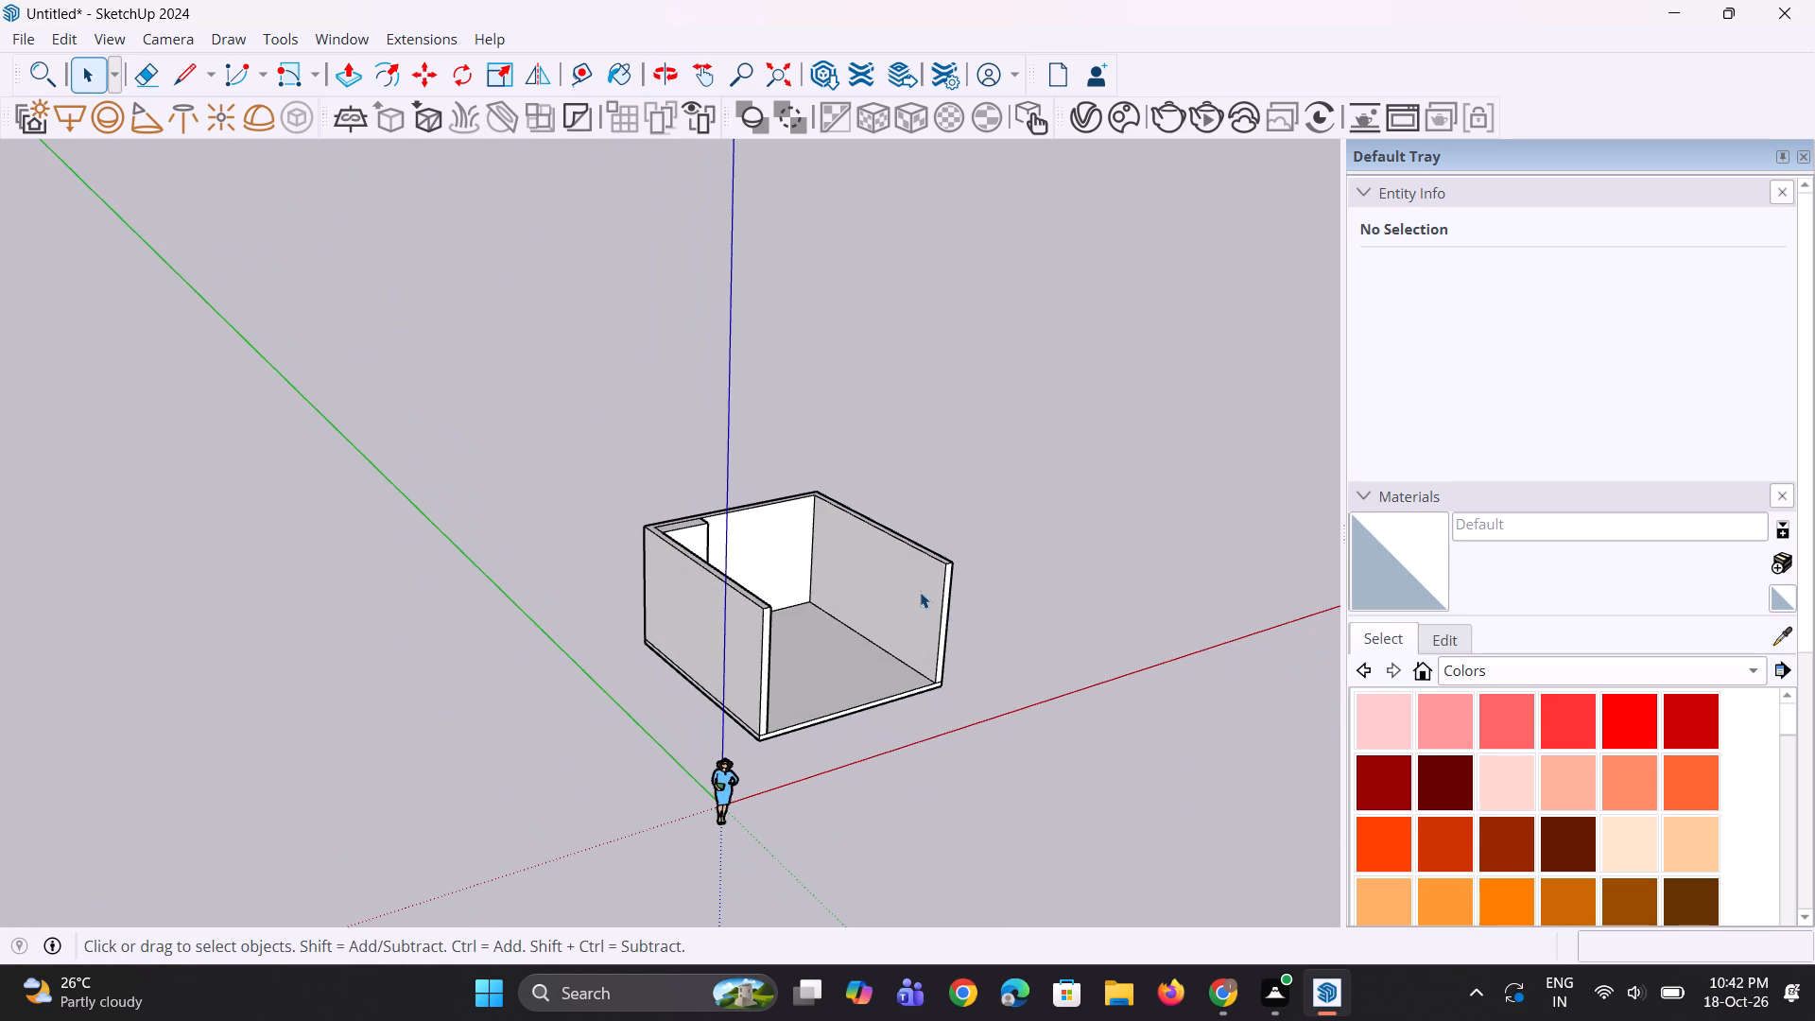
scroll(911, 586, "up", 6)
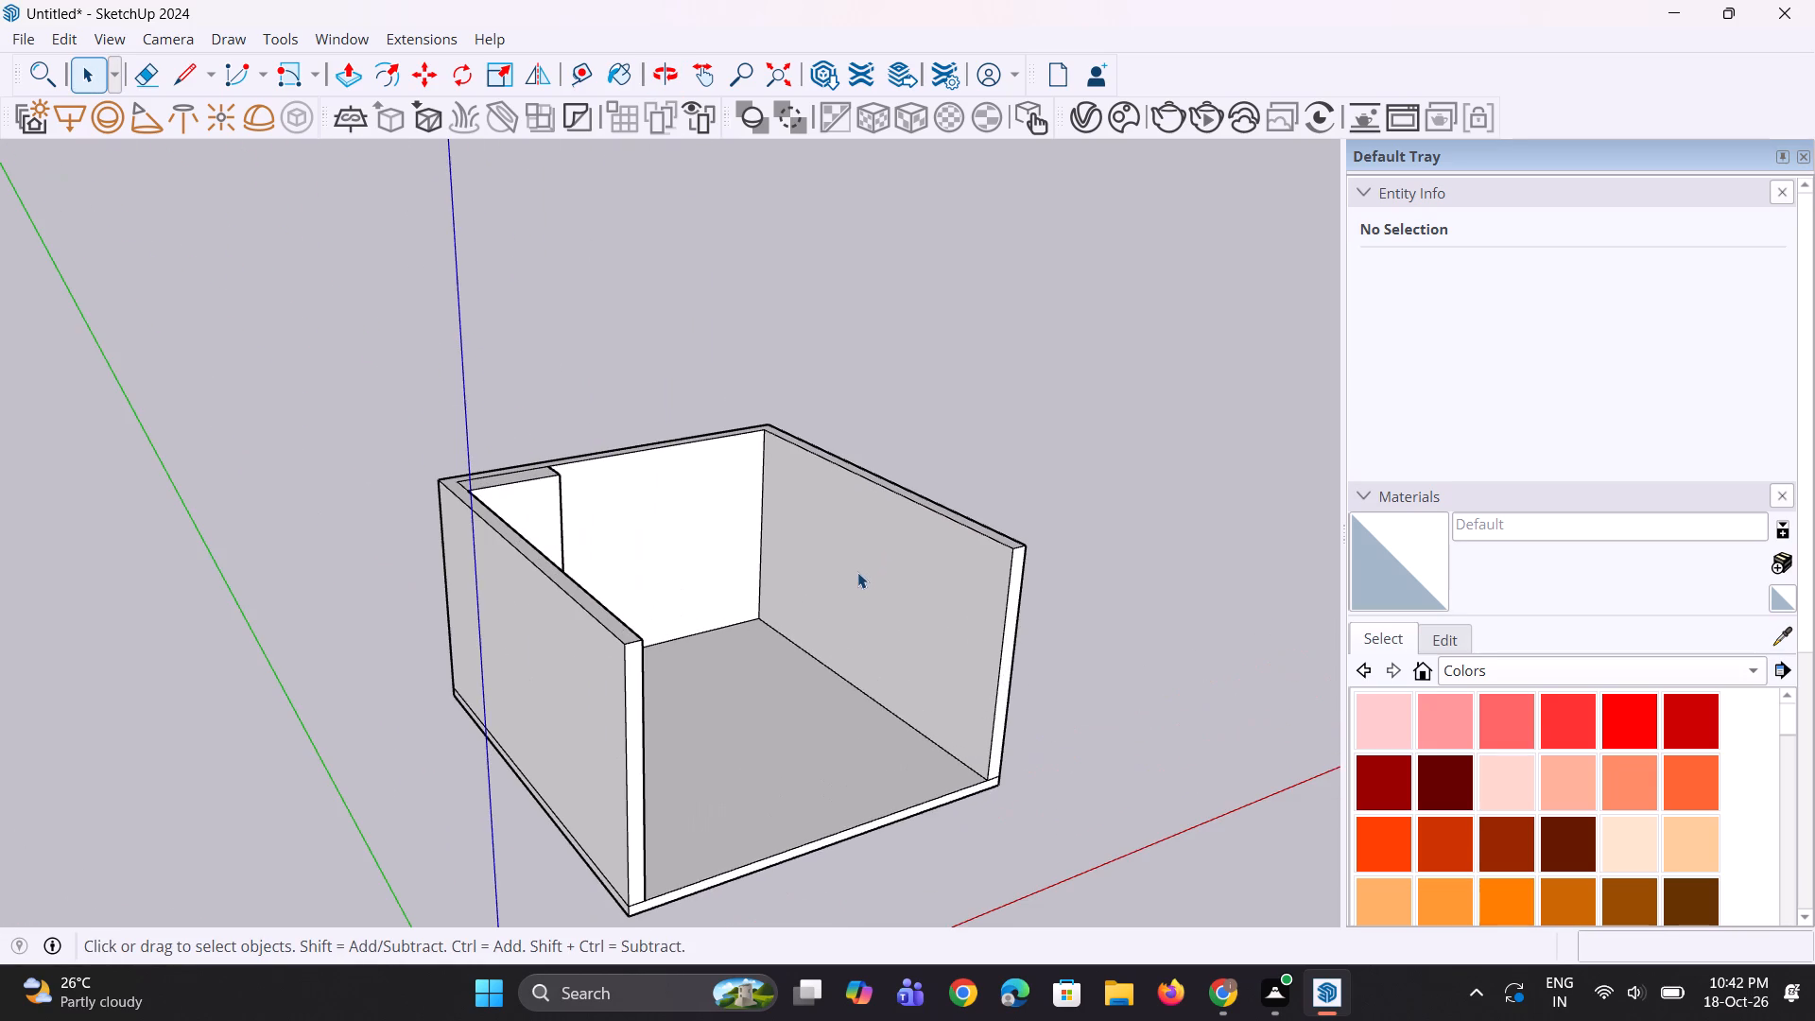
left_click(757, 571)
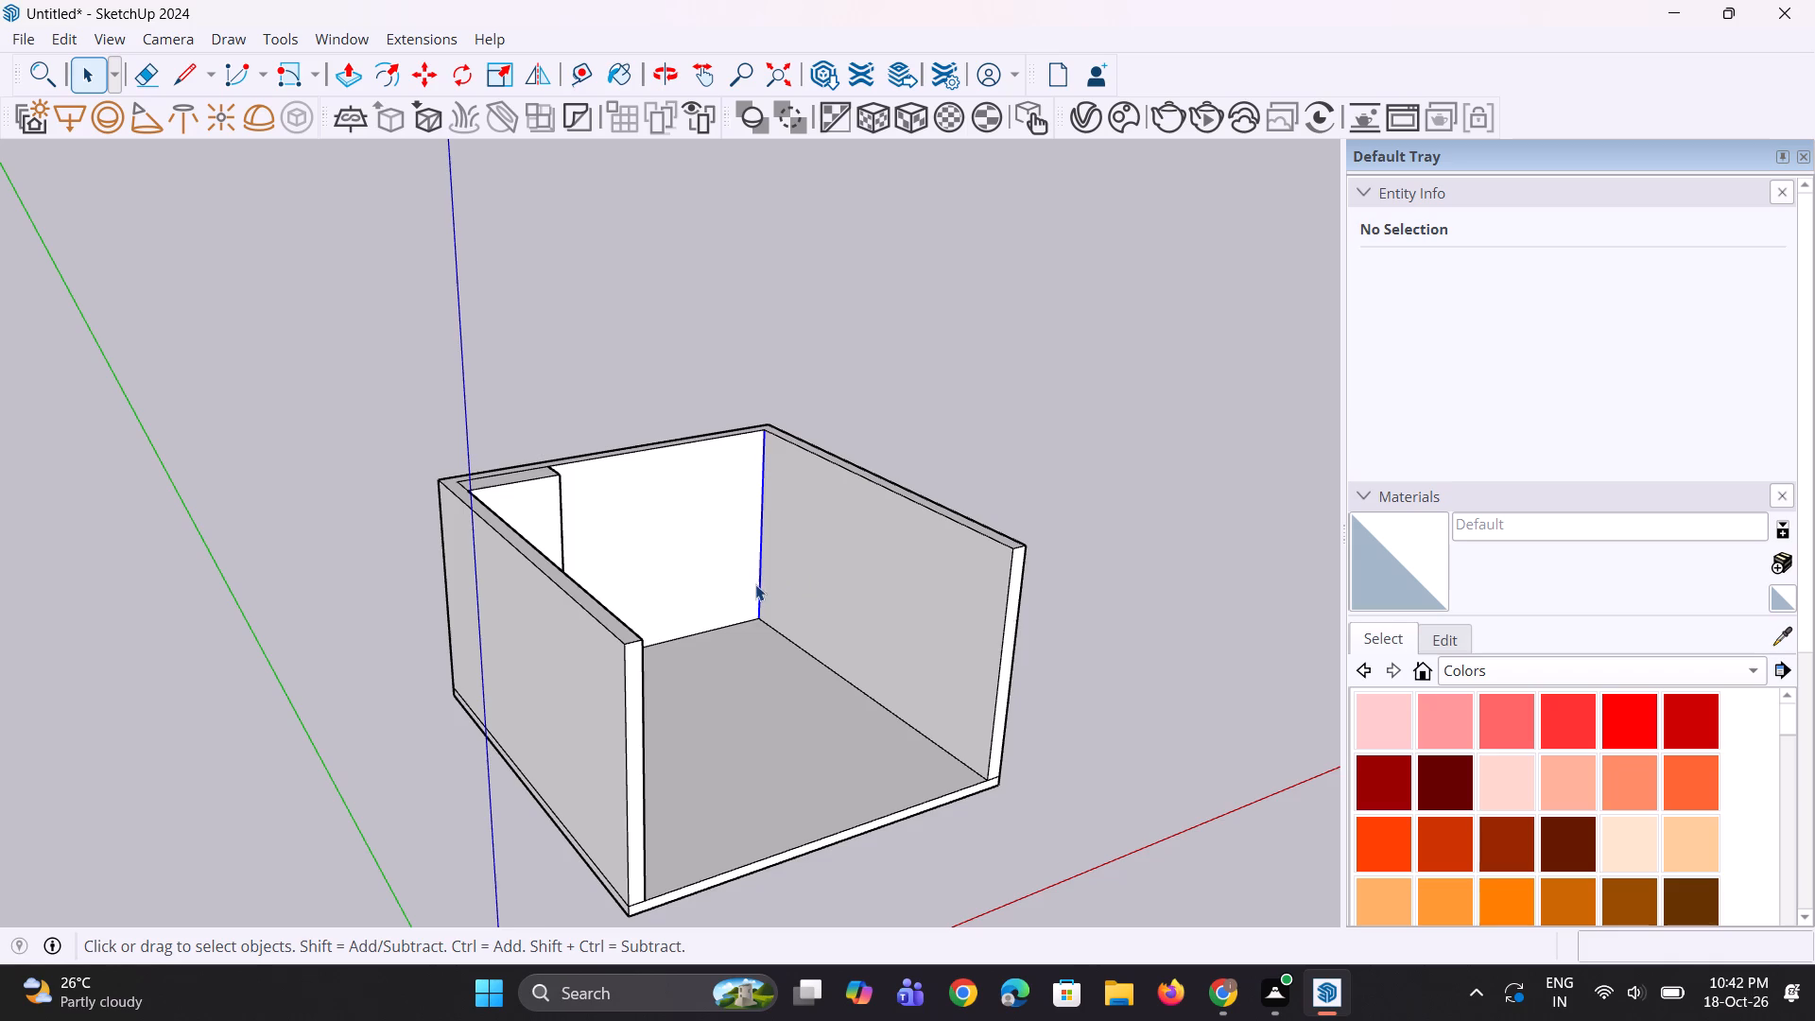
scroll(761, 631, "down", 5)
scroll(777, 617, "up", 3)
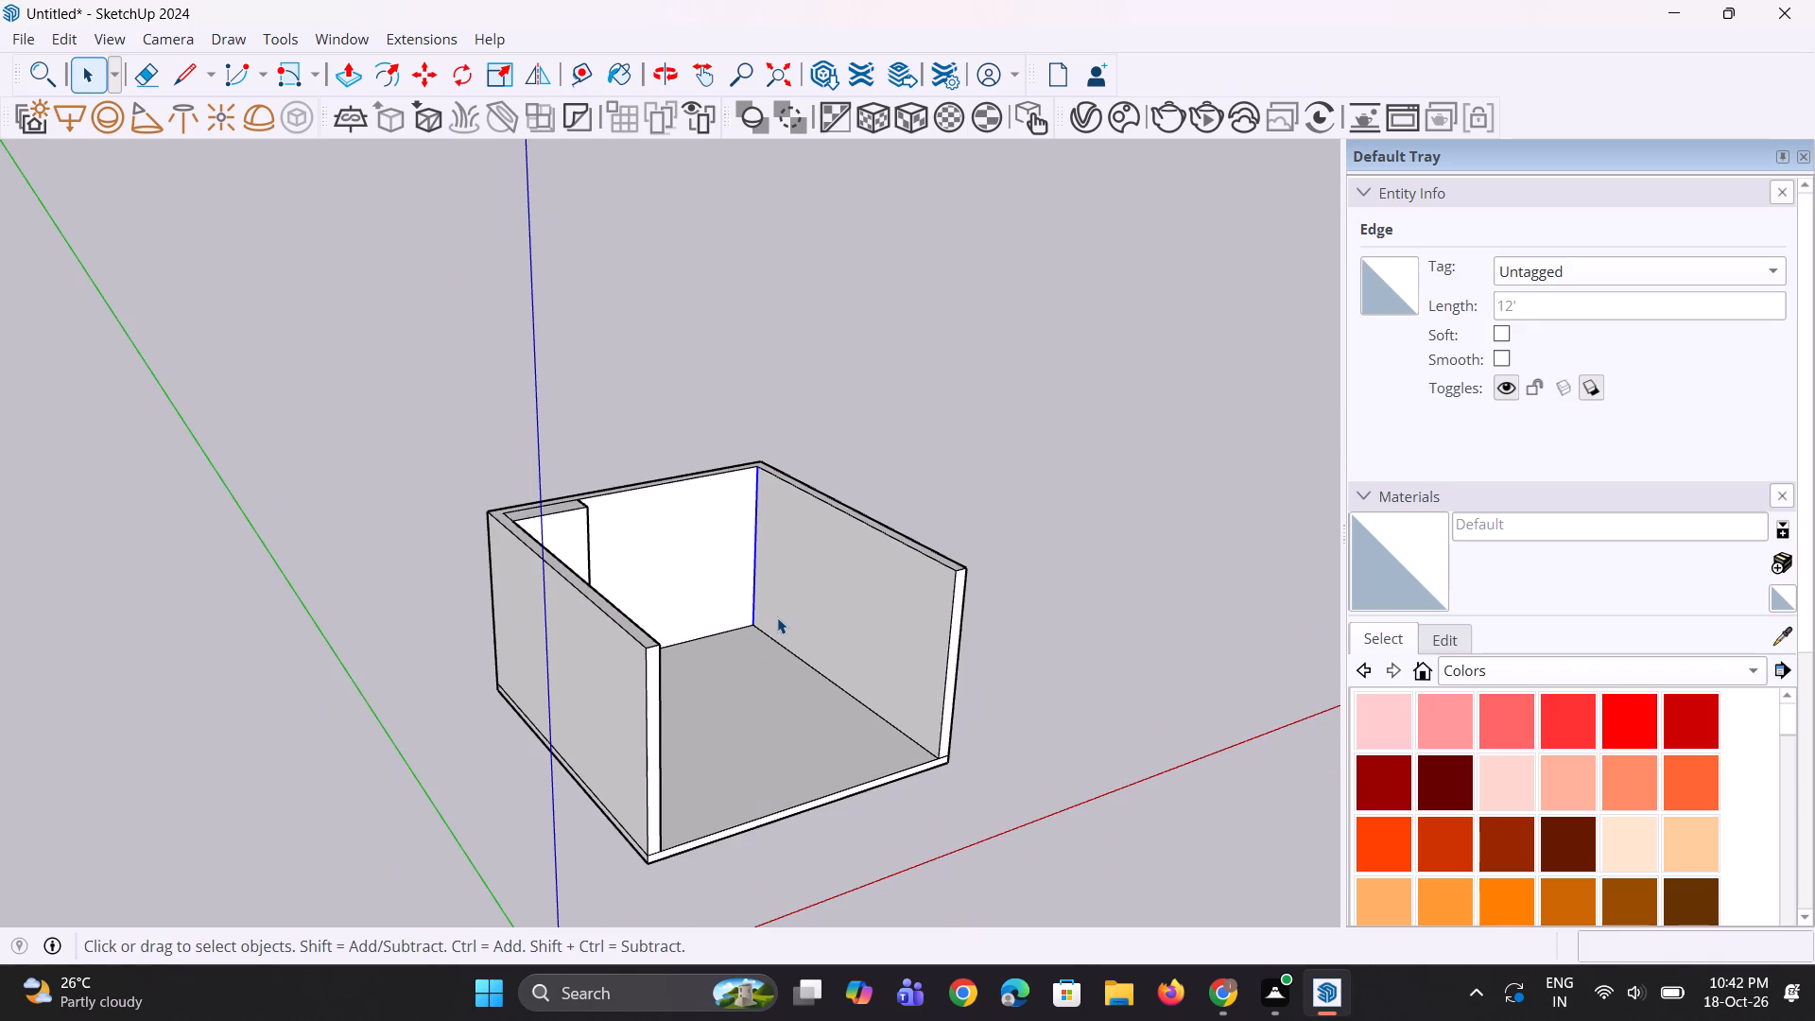
key("Escape")
left_click(893, 432)
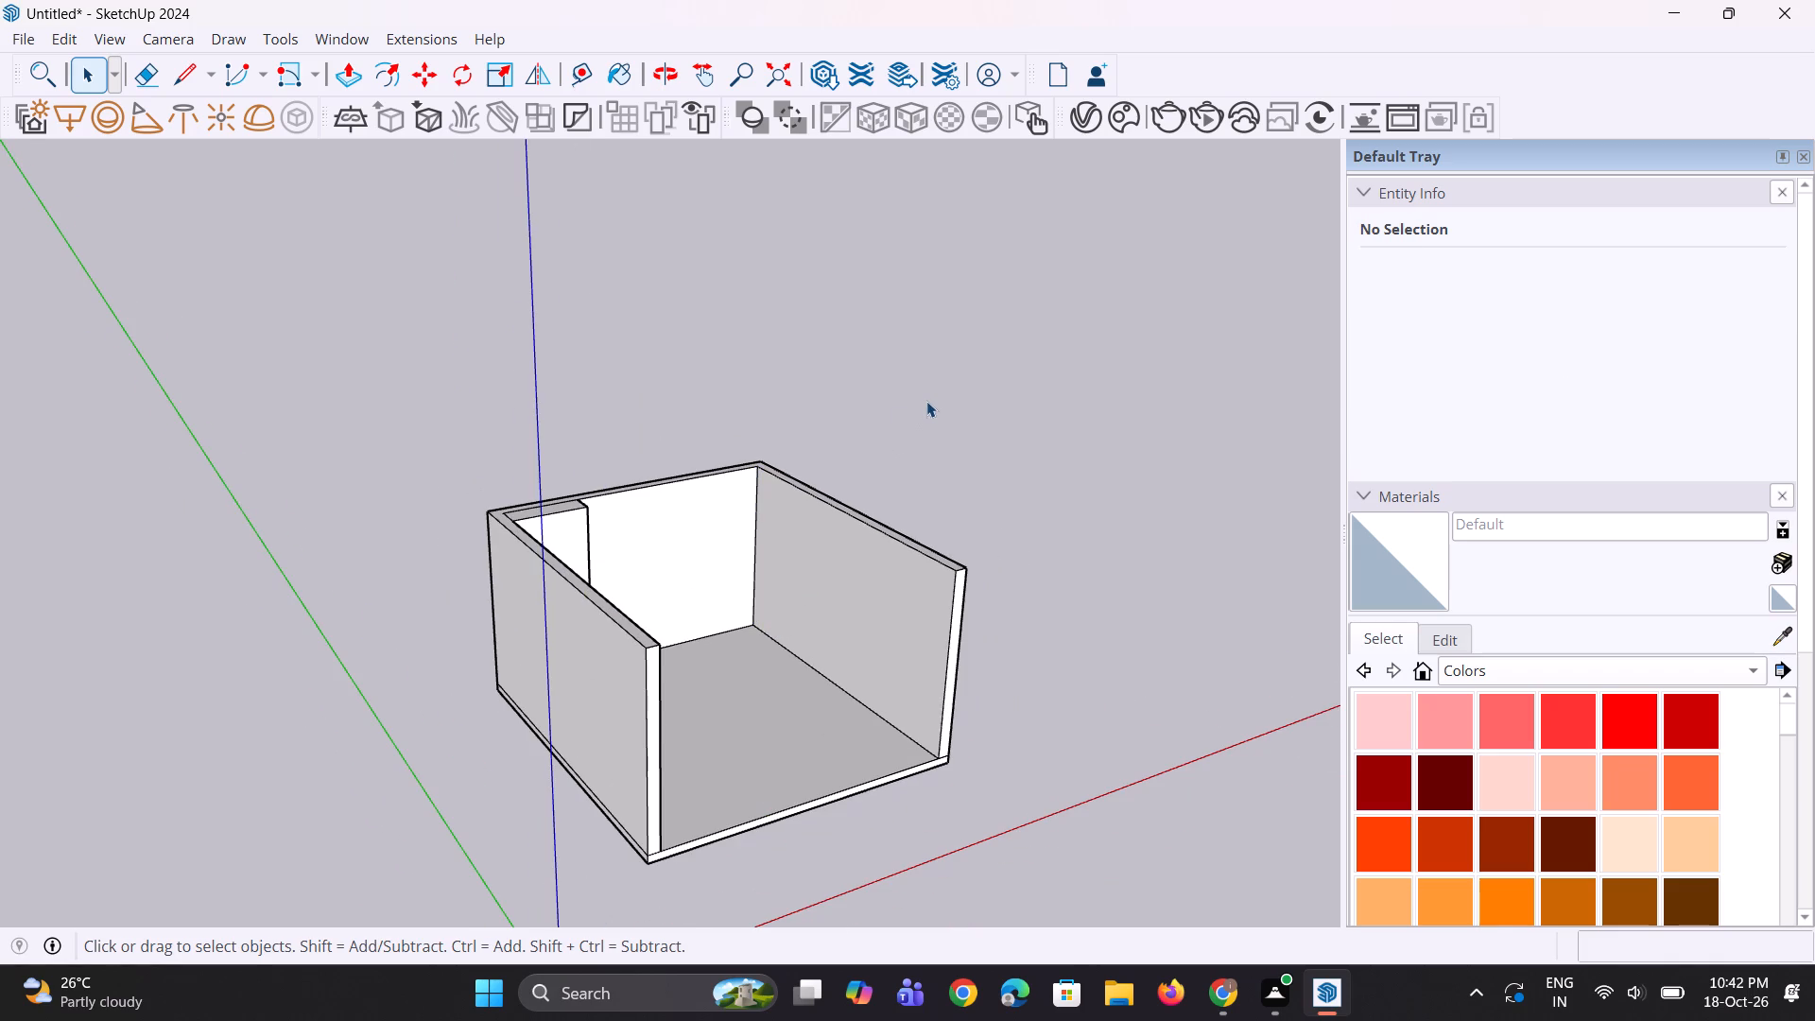
scroll(865, 462, "down", 4)
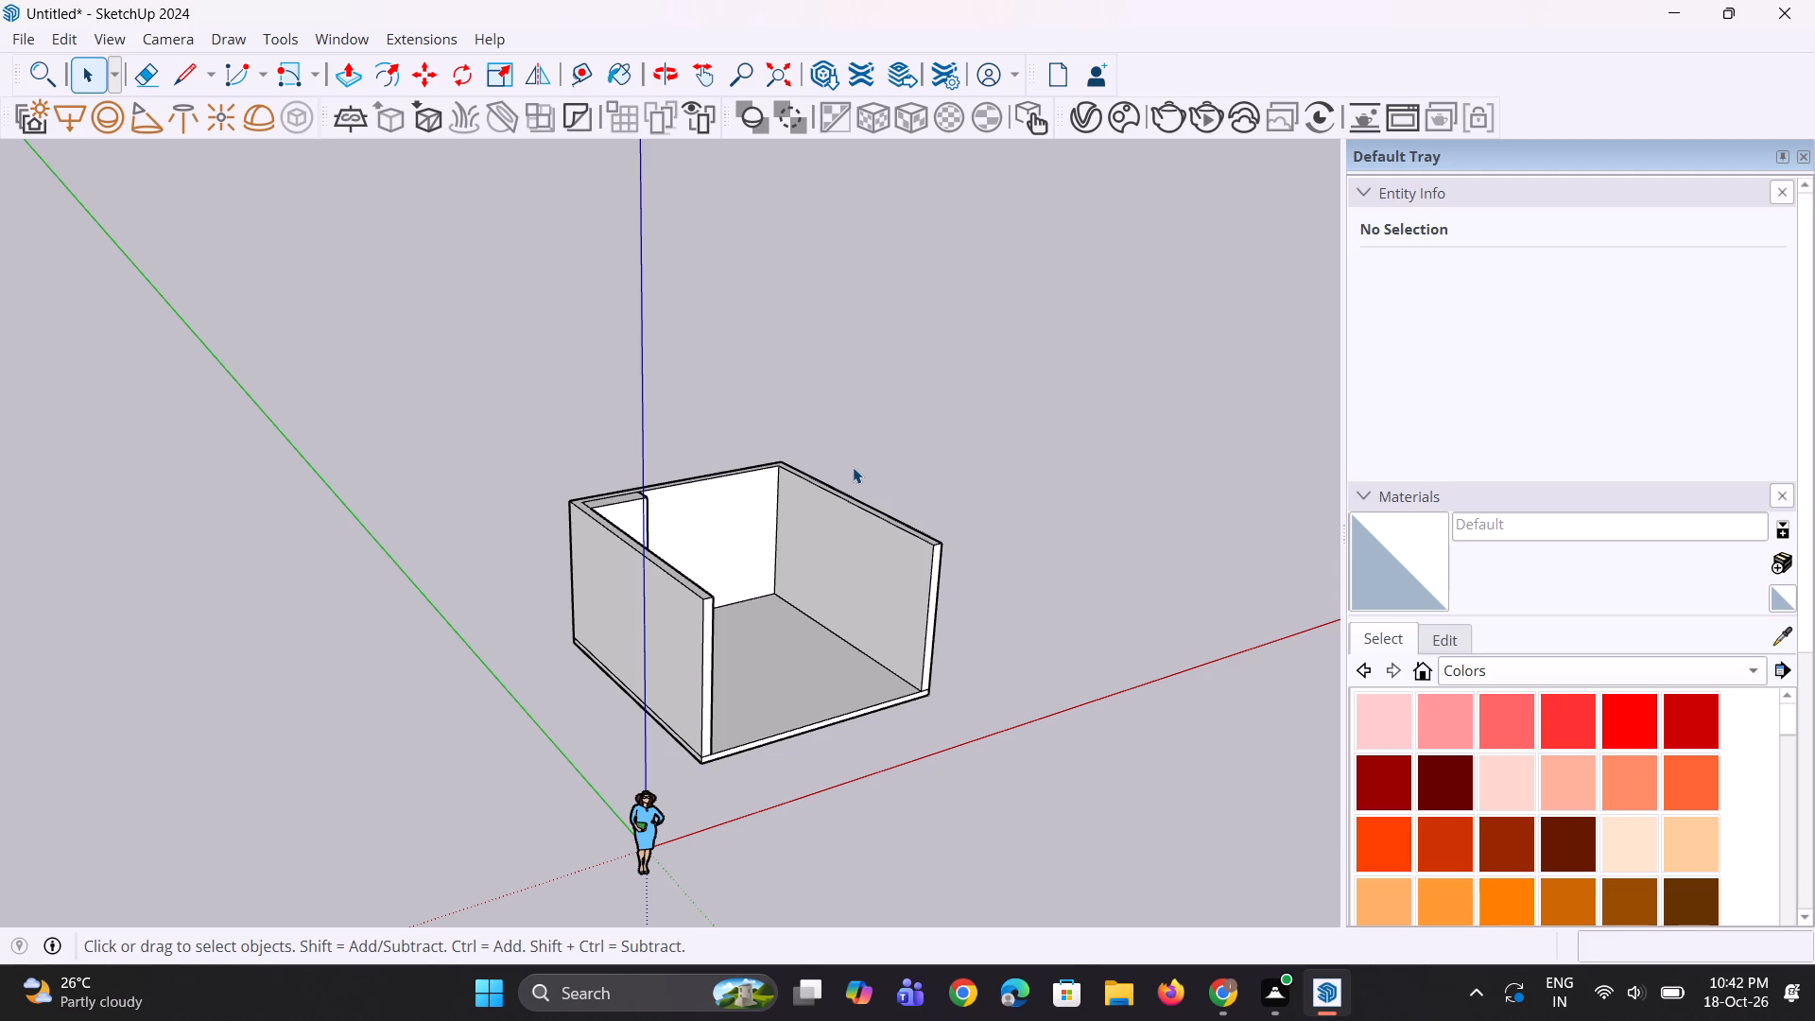
scroll(853, 467, "down", 4)
middle_click_drag(853, 470, 809, 511)
scroll(830, 523, "up", 4)
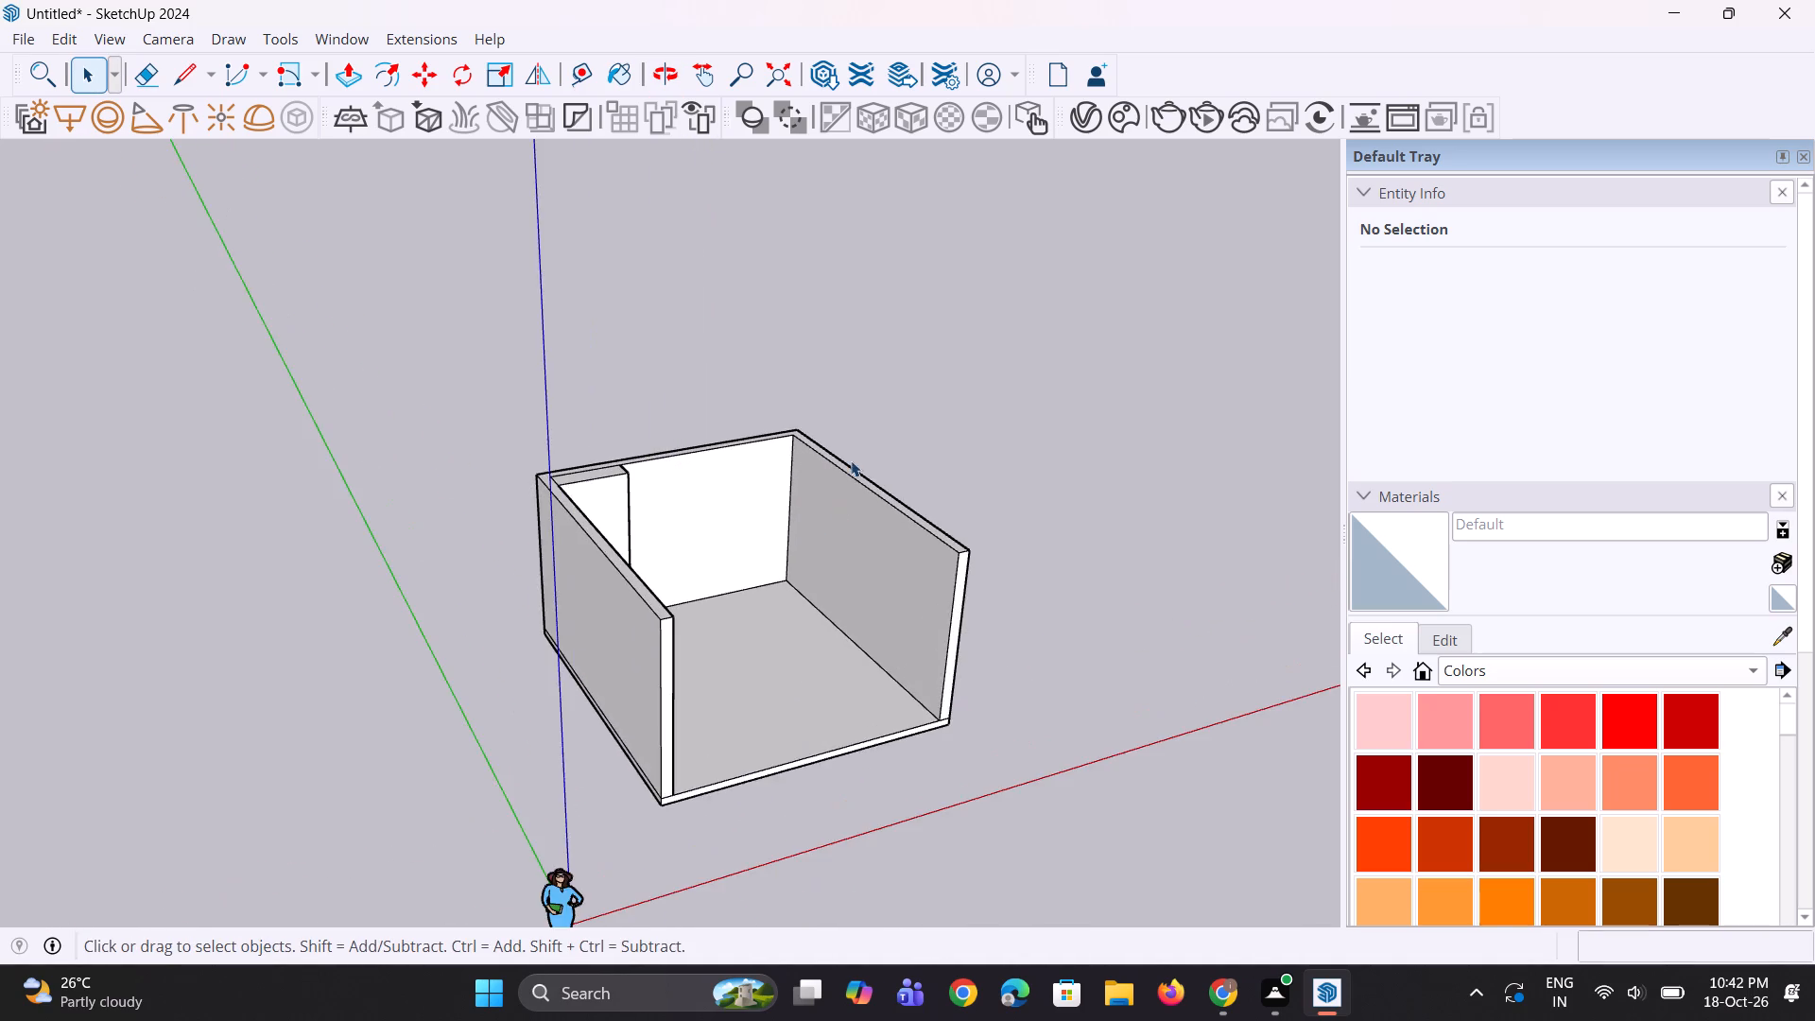
scroll(857, 440, "up", 5)
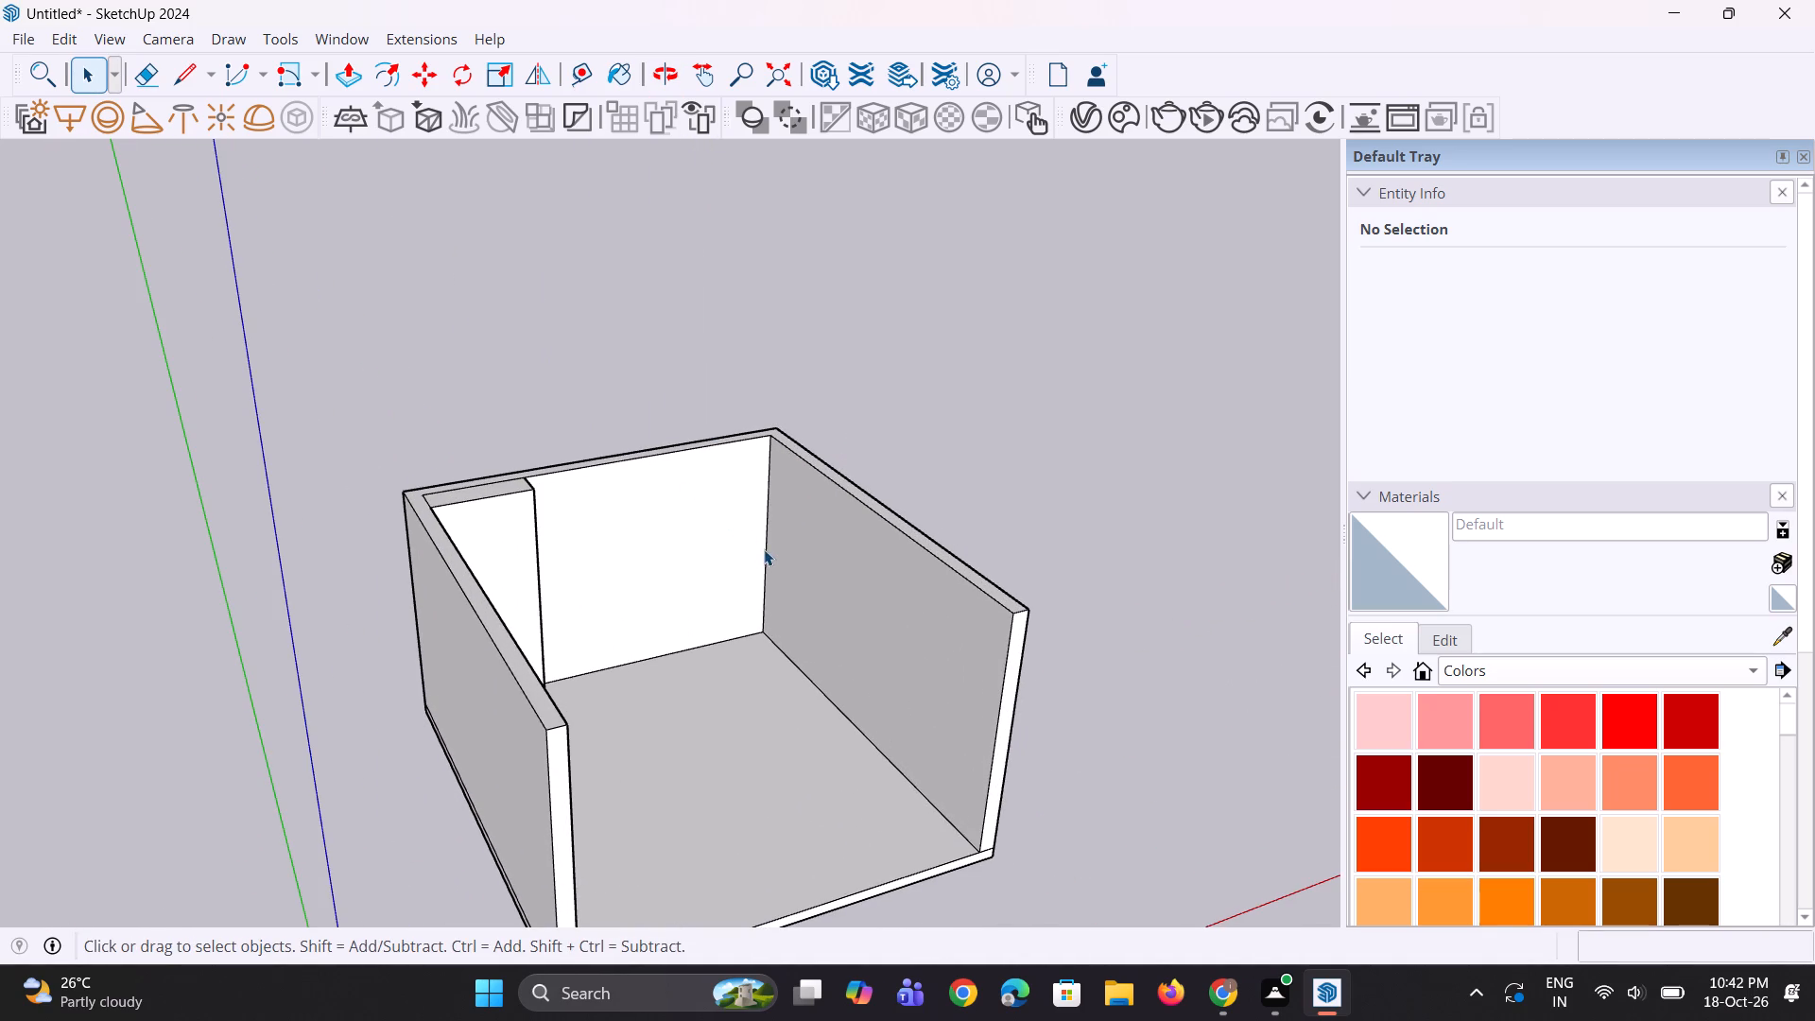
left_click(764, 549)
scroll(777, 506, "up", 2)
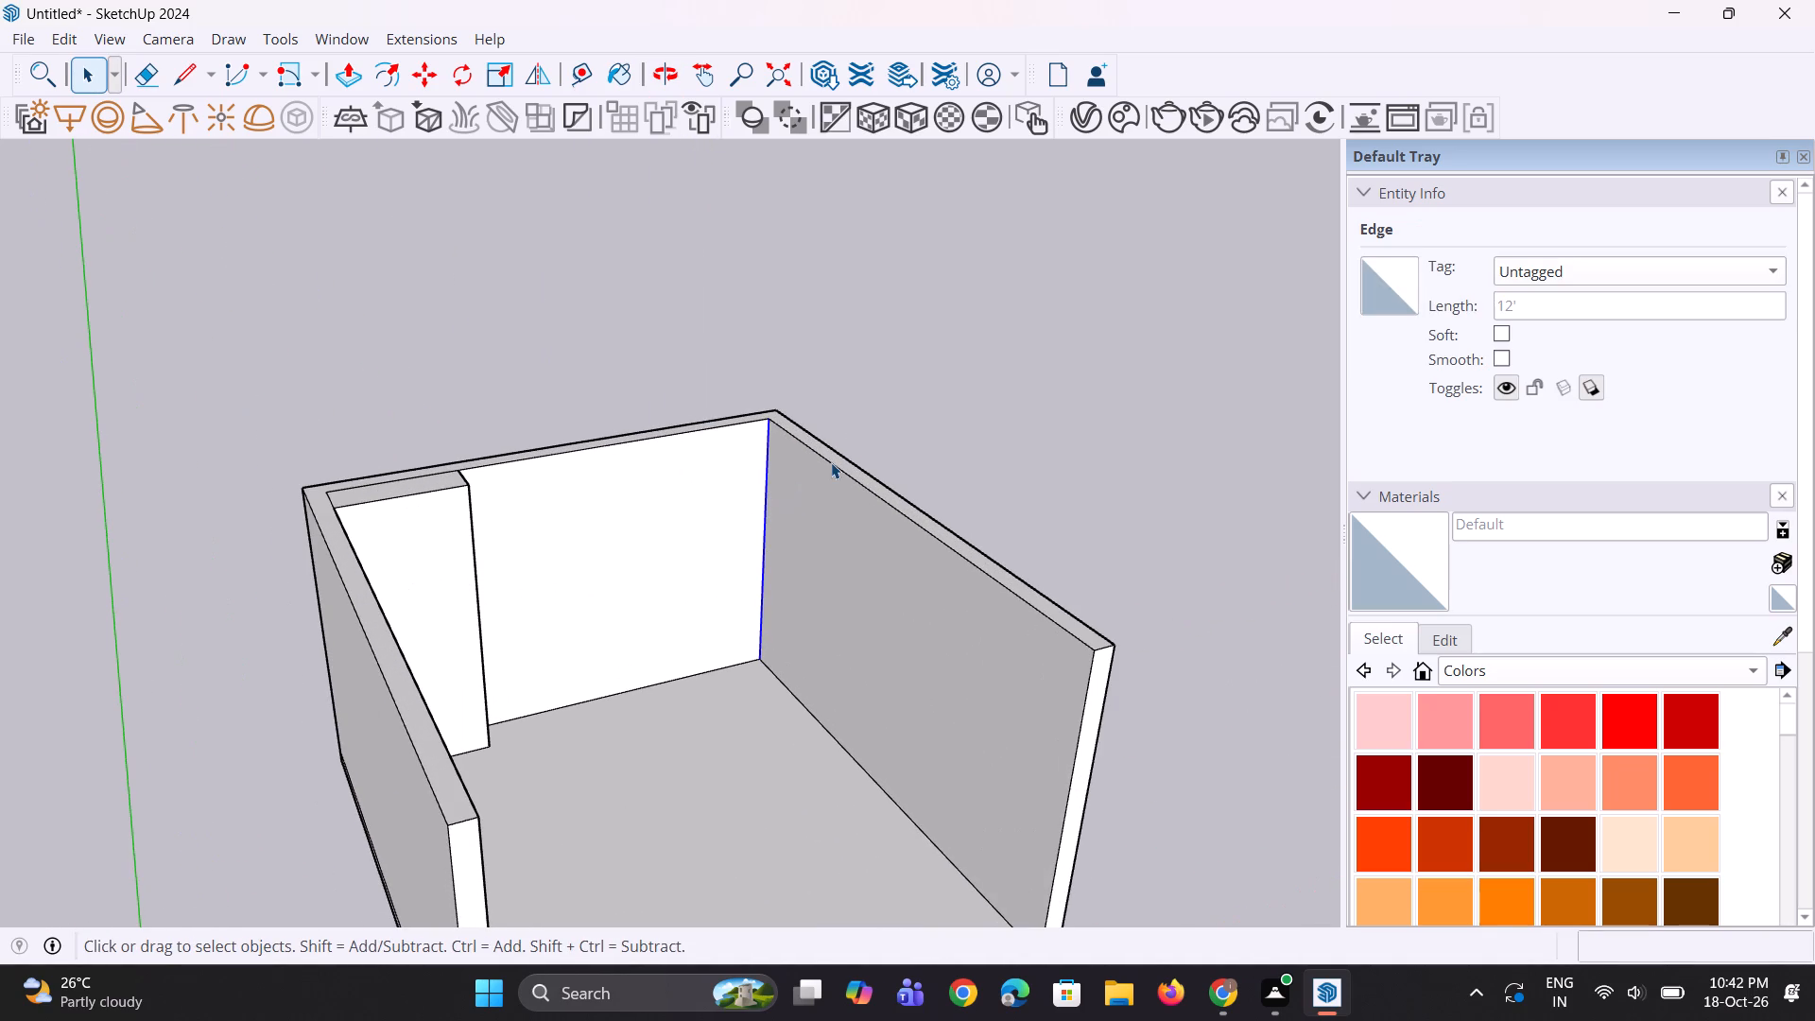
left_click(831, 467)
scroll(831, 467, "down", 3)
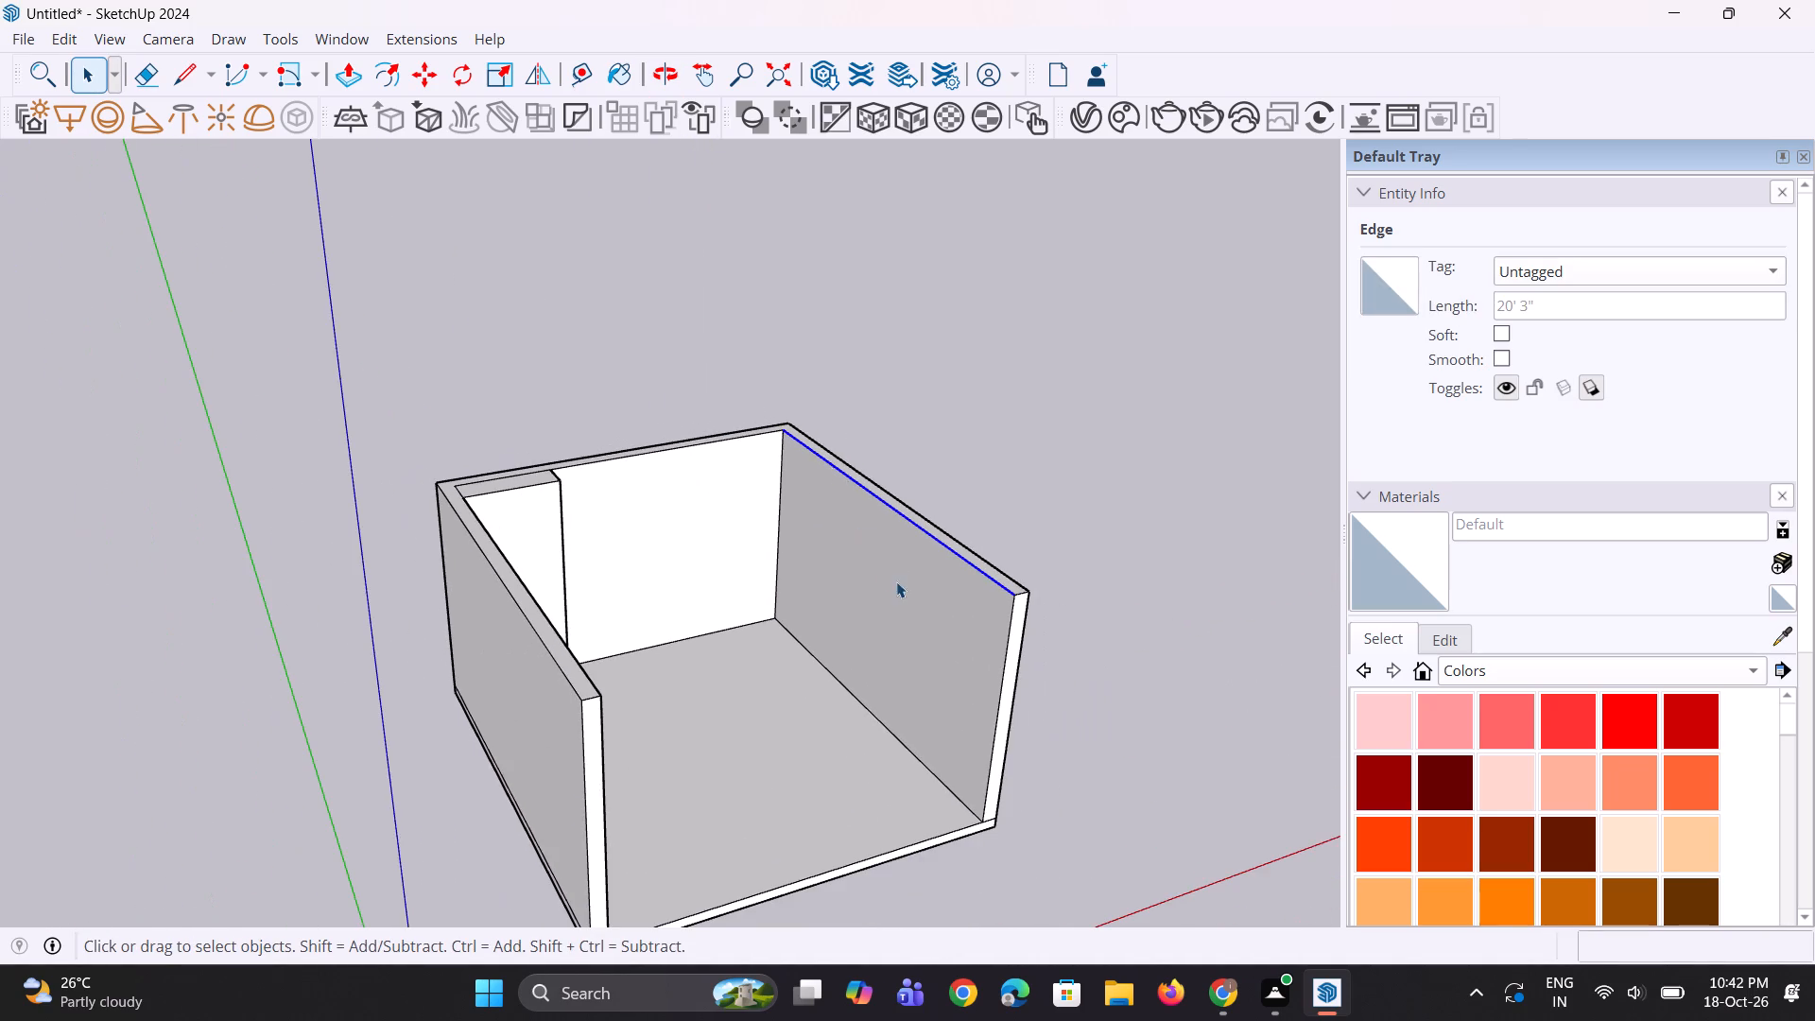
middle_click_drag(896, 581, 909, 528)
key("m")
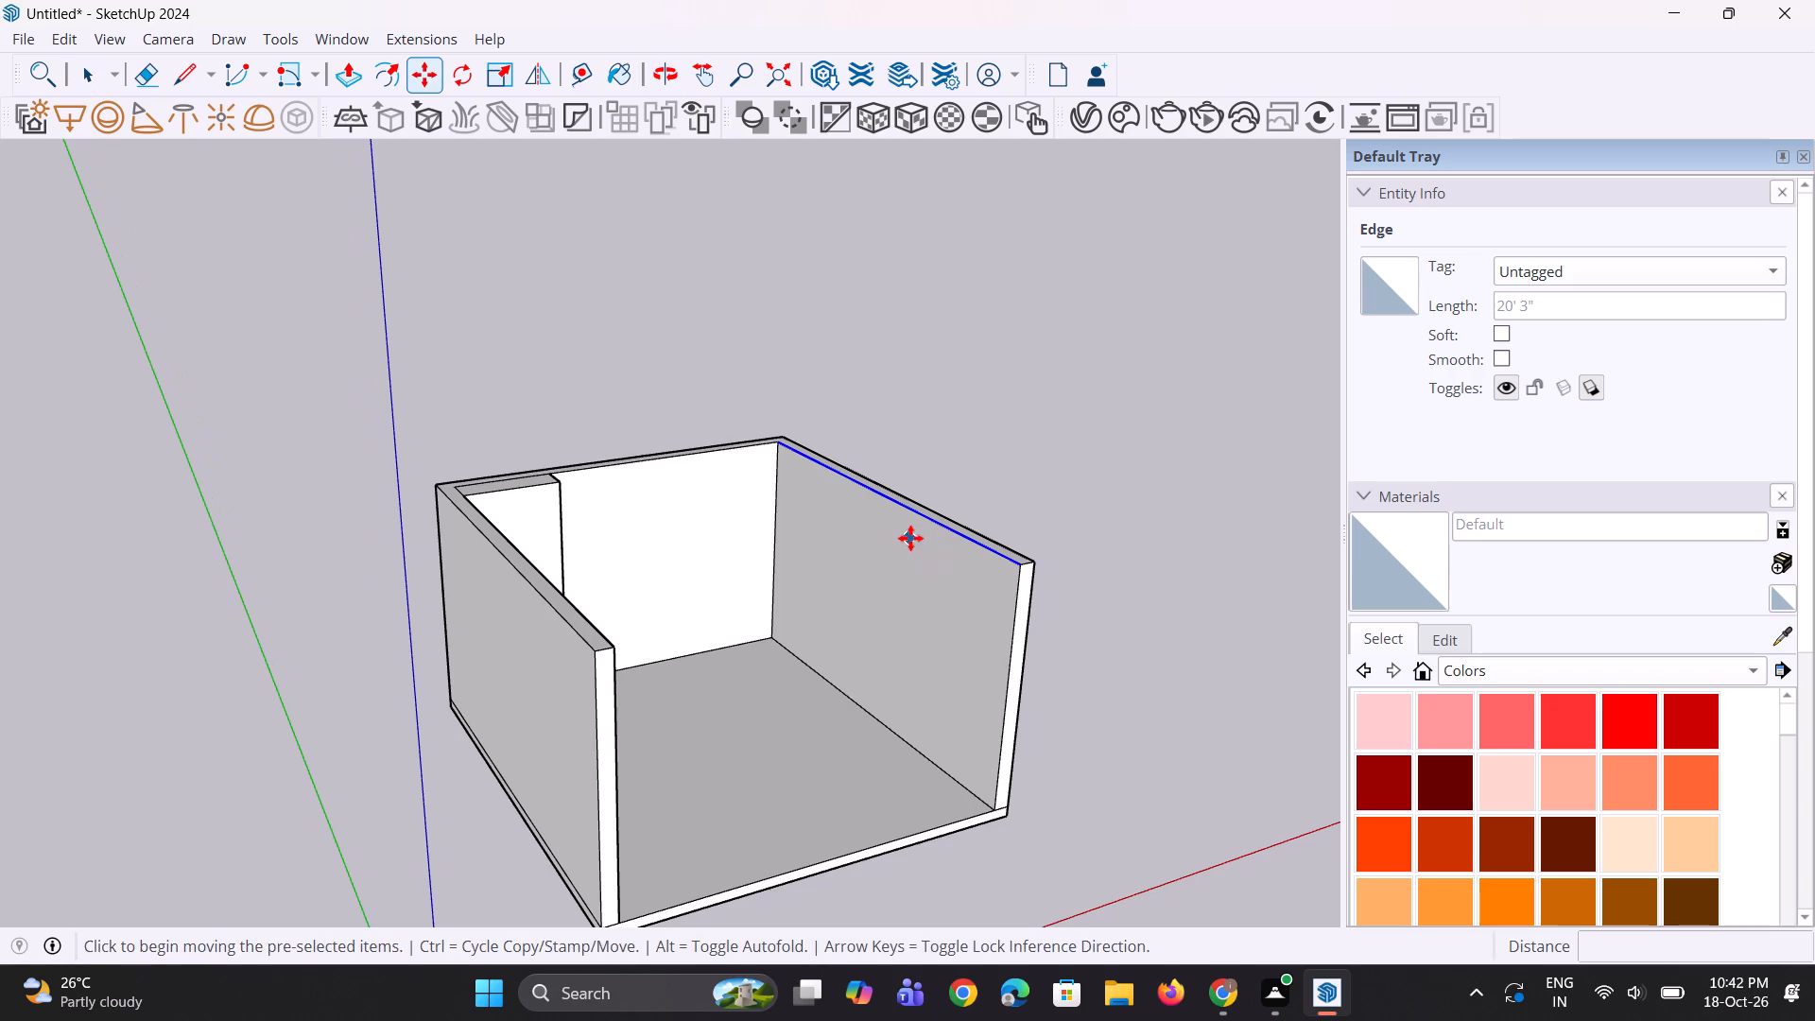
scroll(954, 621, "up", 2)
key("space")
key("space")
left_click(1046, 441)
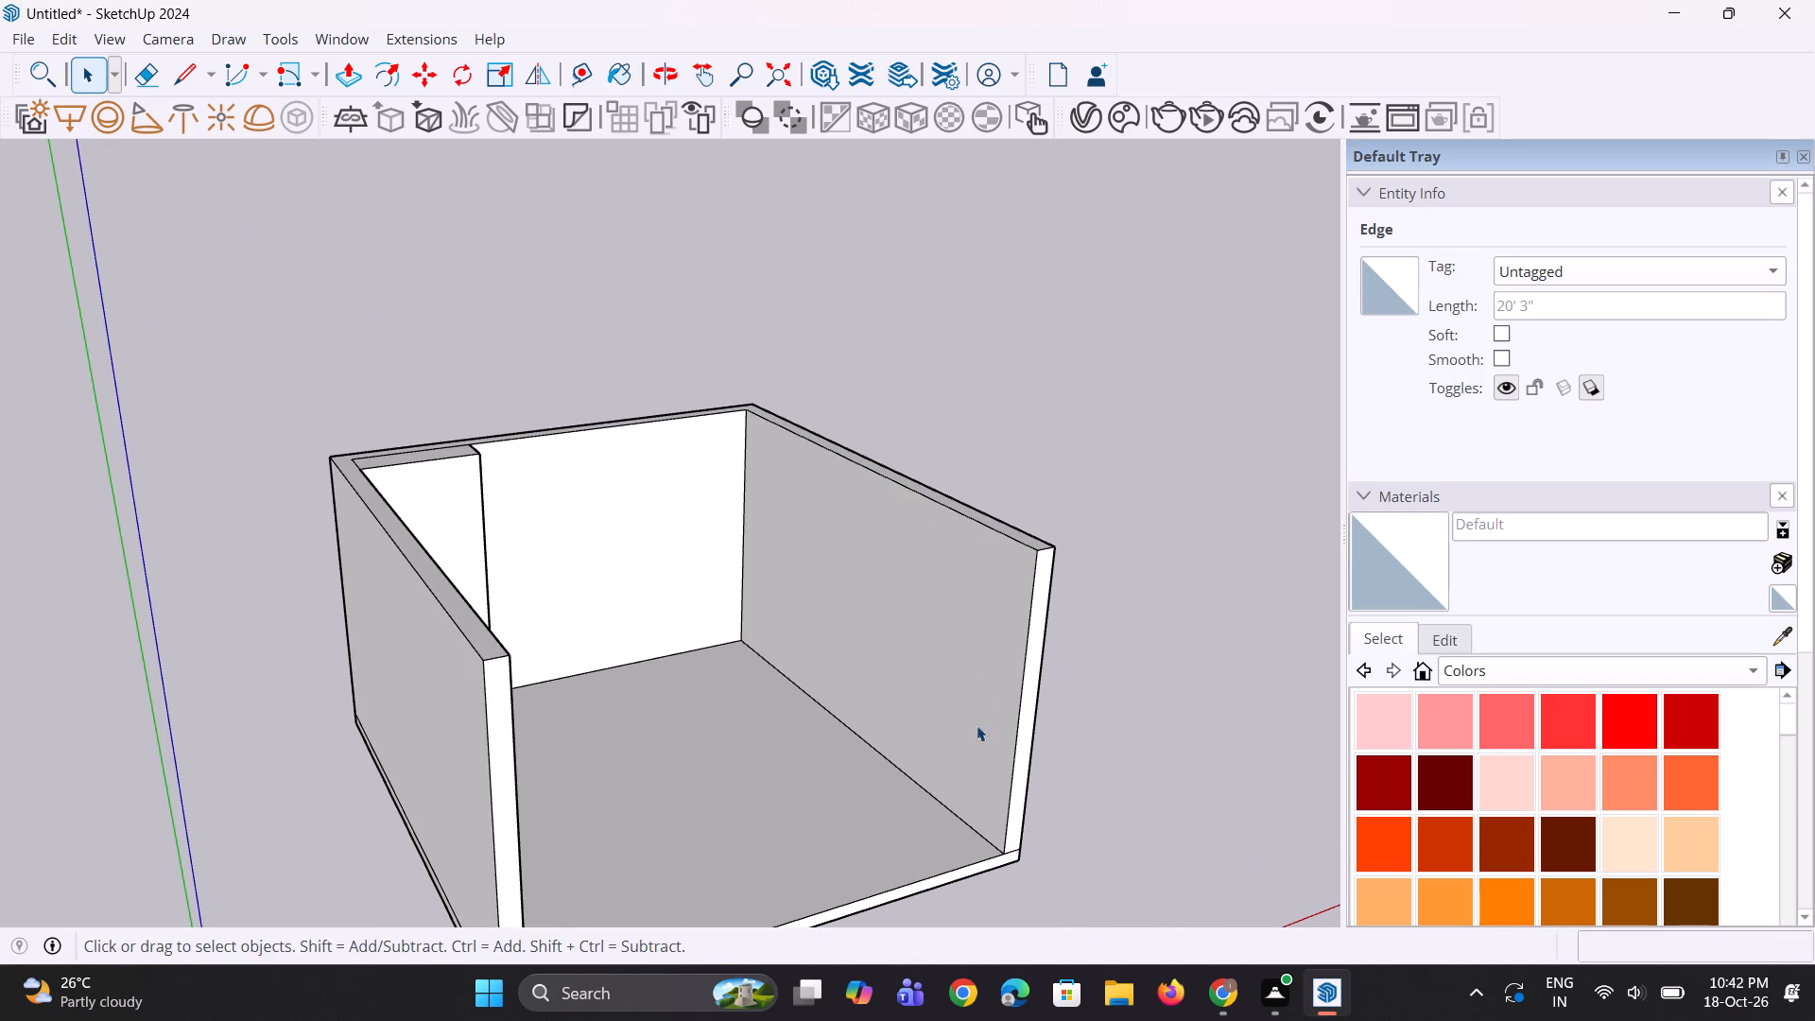
Copy the floor-level edge of the side wall opposite the corner block 3" straight up the wall face.
left_click(964, 822)
scroll(928, 678, "down", 3)
scroll(938, 812, "up", 3)
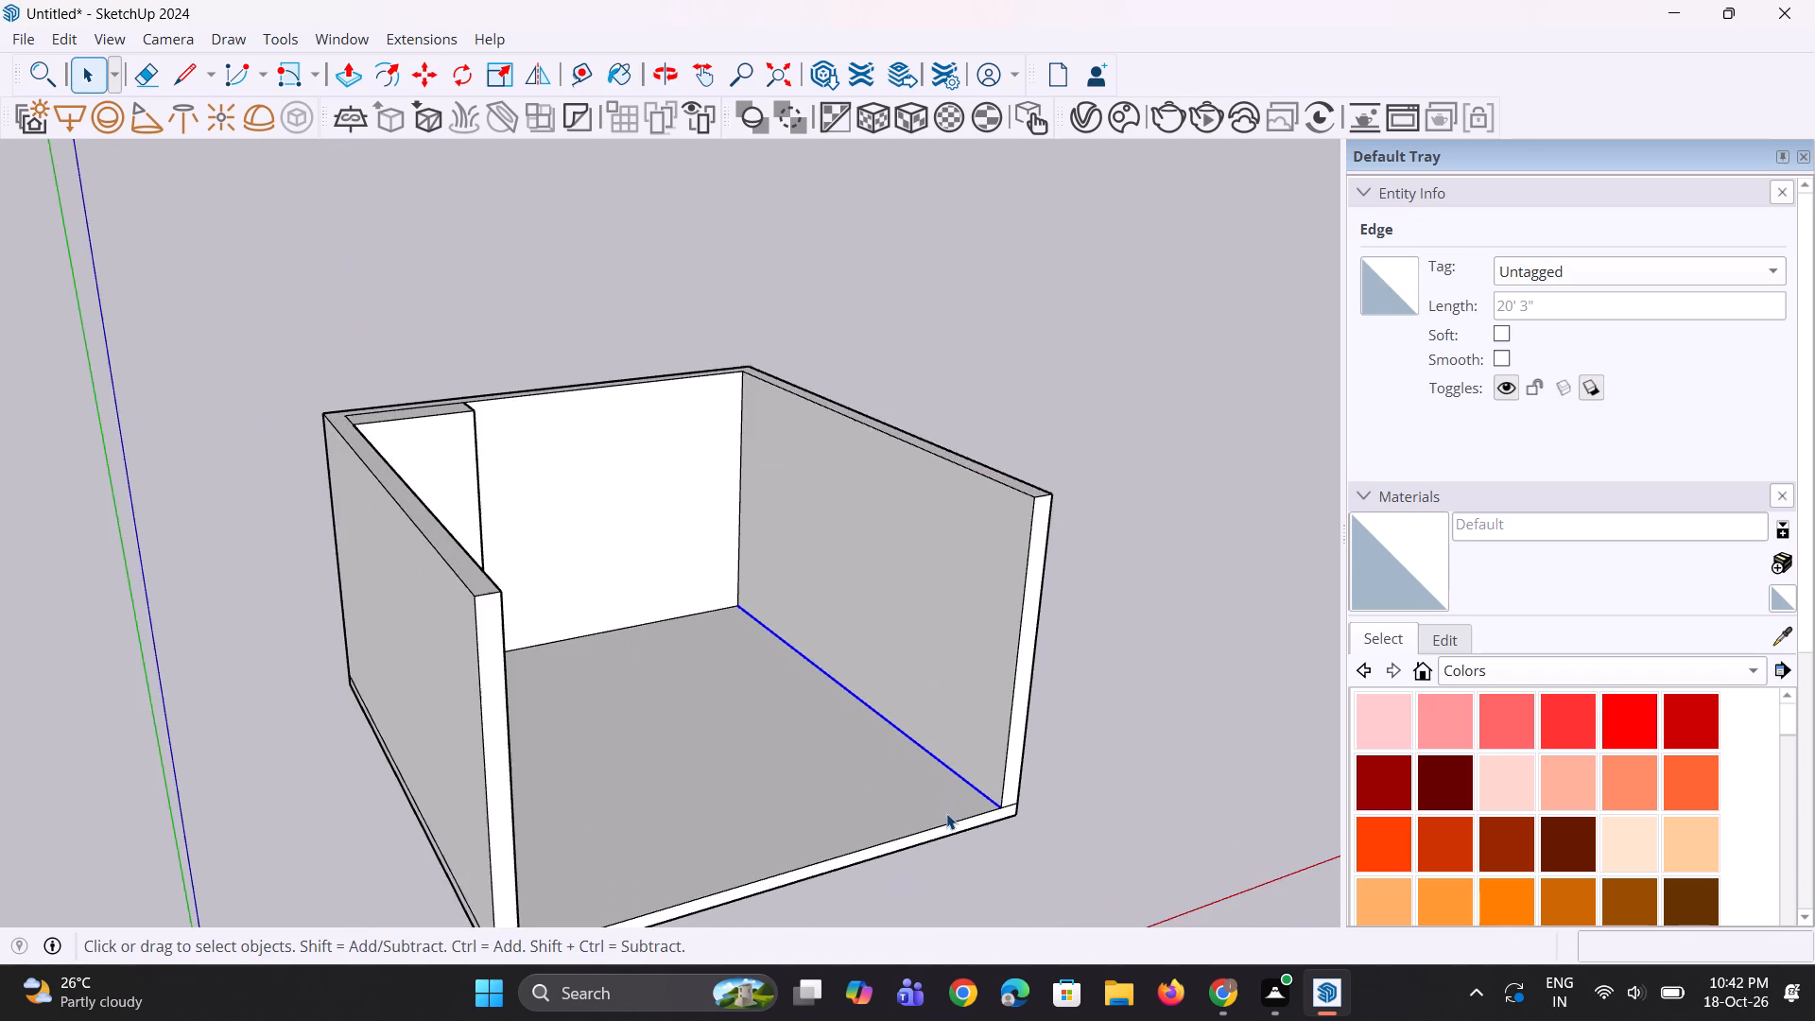
scroll(946, 813, "up", 2)
key("m")
scroll(1023, 841, "up", 2, "ctrl")
scroll(1028, 807, "up", 1)
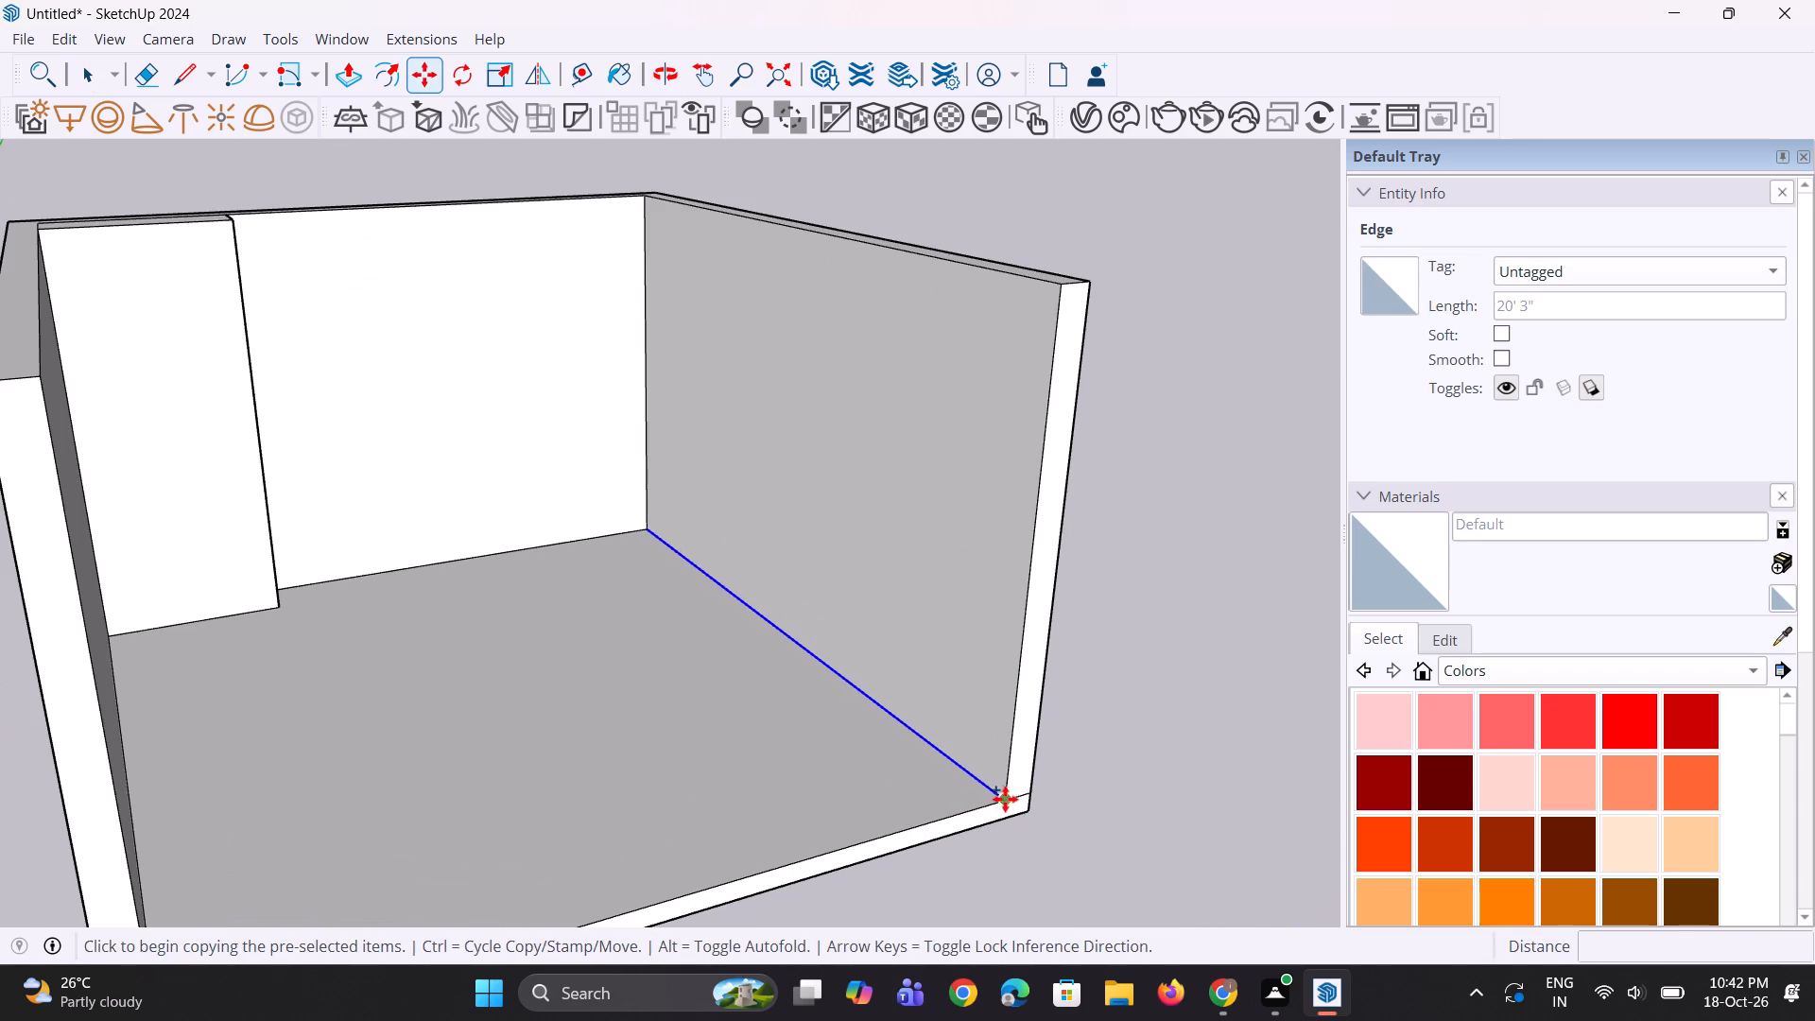
left_click(1002, 799)
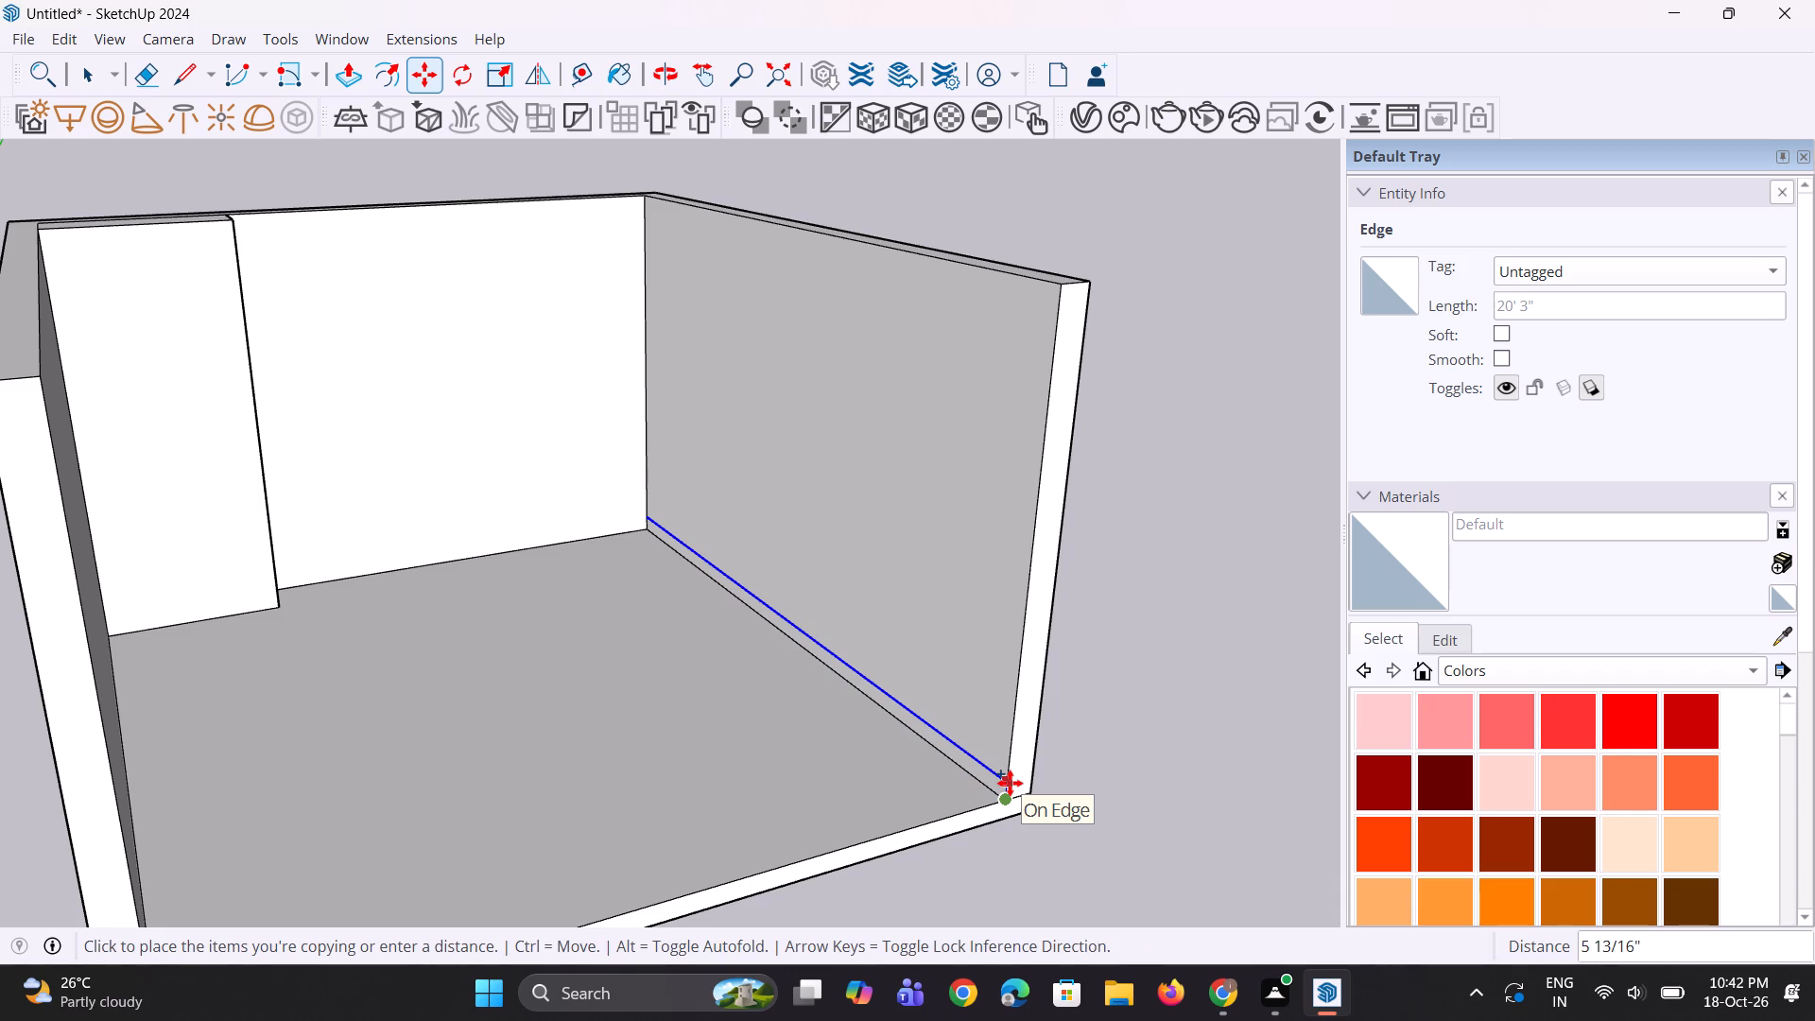
key("3")
key("shift+quotedbl")
key("Return")
middle_click_drag(926, 792, 1007, 775)
key("space")
key("space")
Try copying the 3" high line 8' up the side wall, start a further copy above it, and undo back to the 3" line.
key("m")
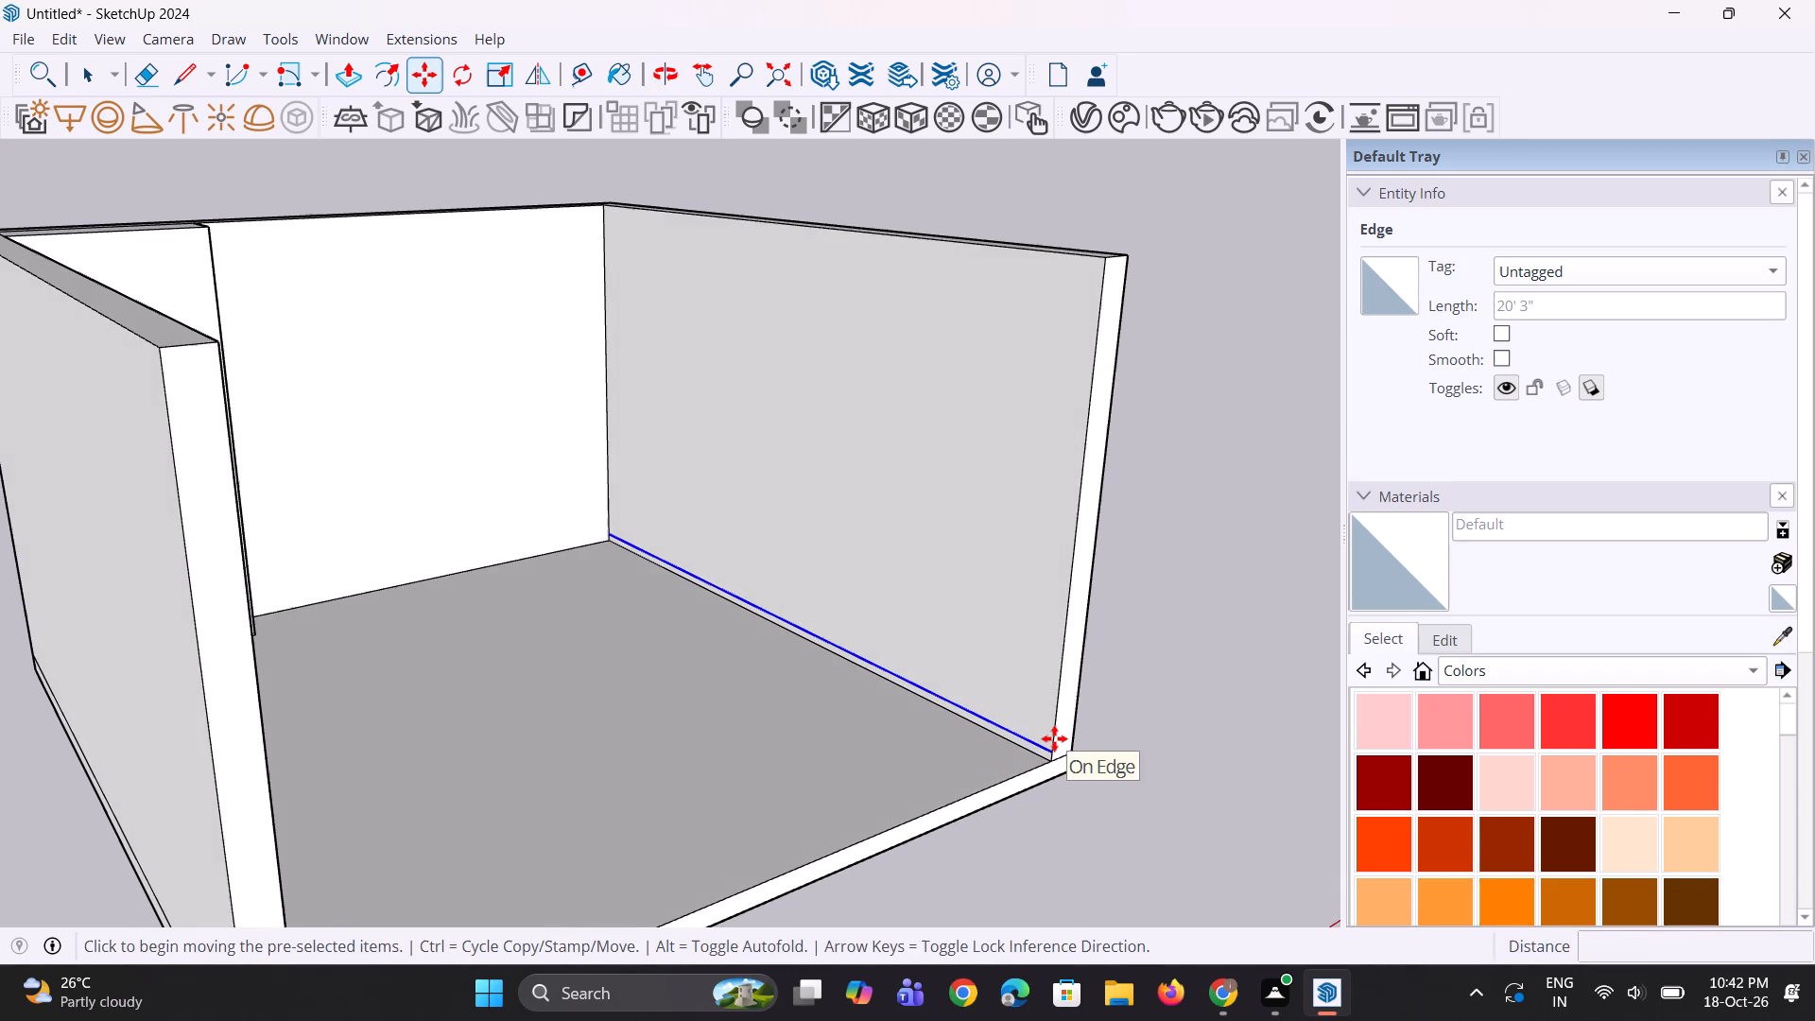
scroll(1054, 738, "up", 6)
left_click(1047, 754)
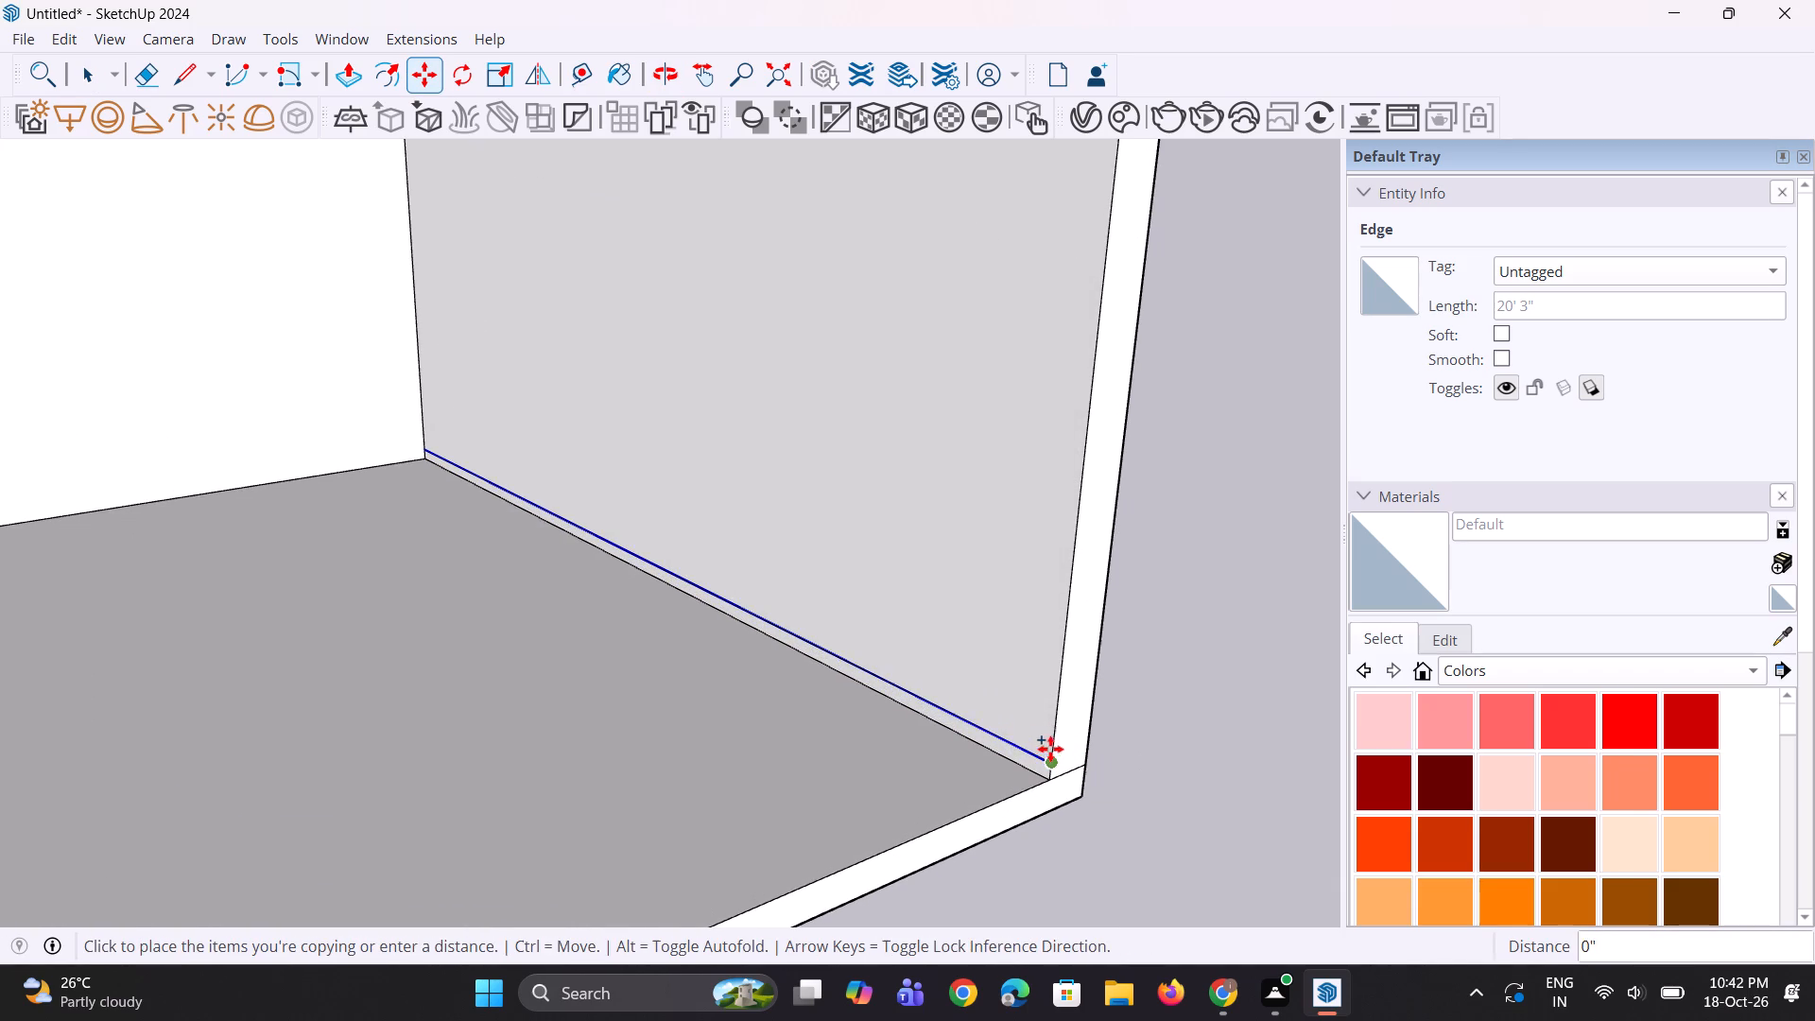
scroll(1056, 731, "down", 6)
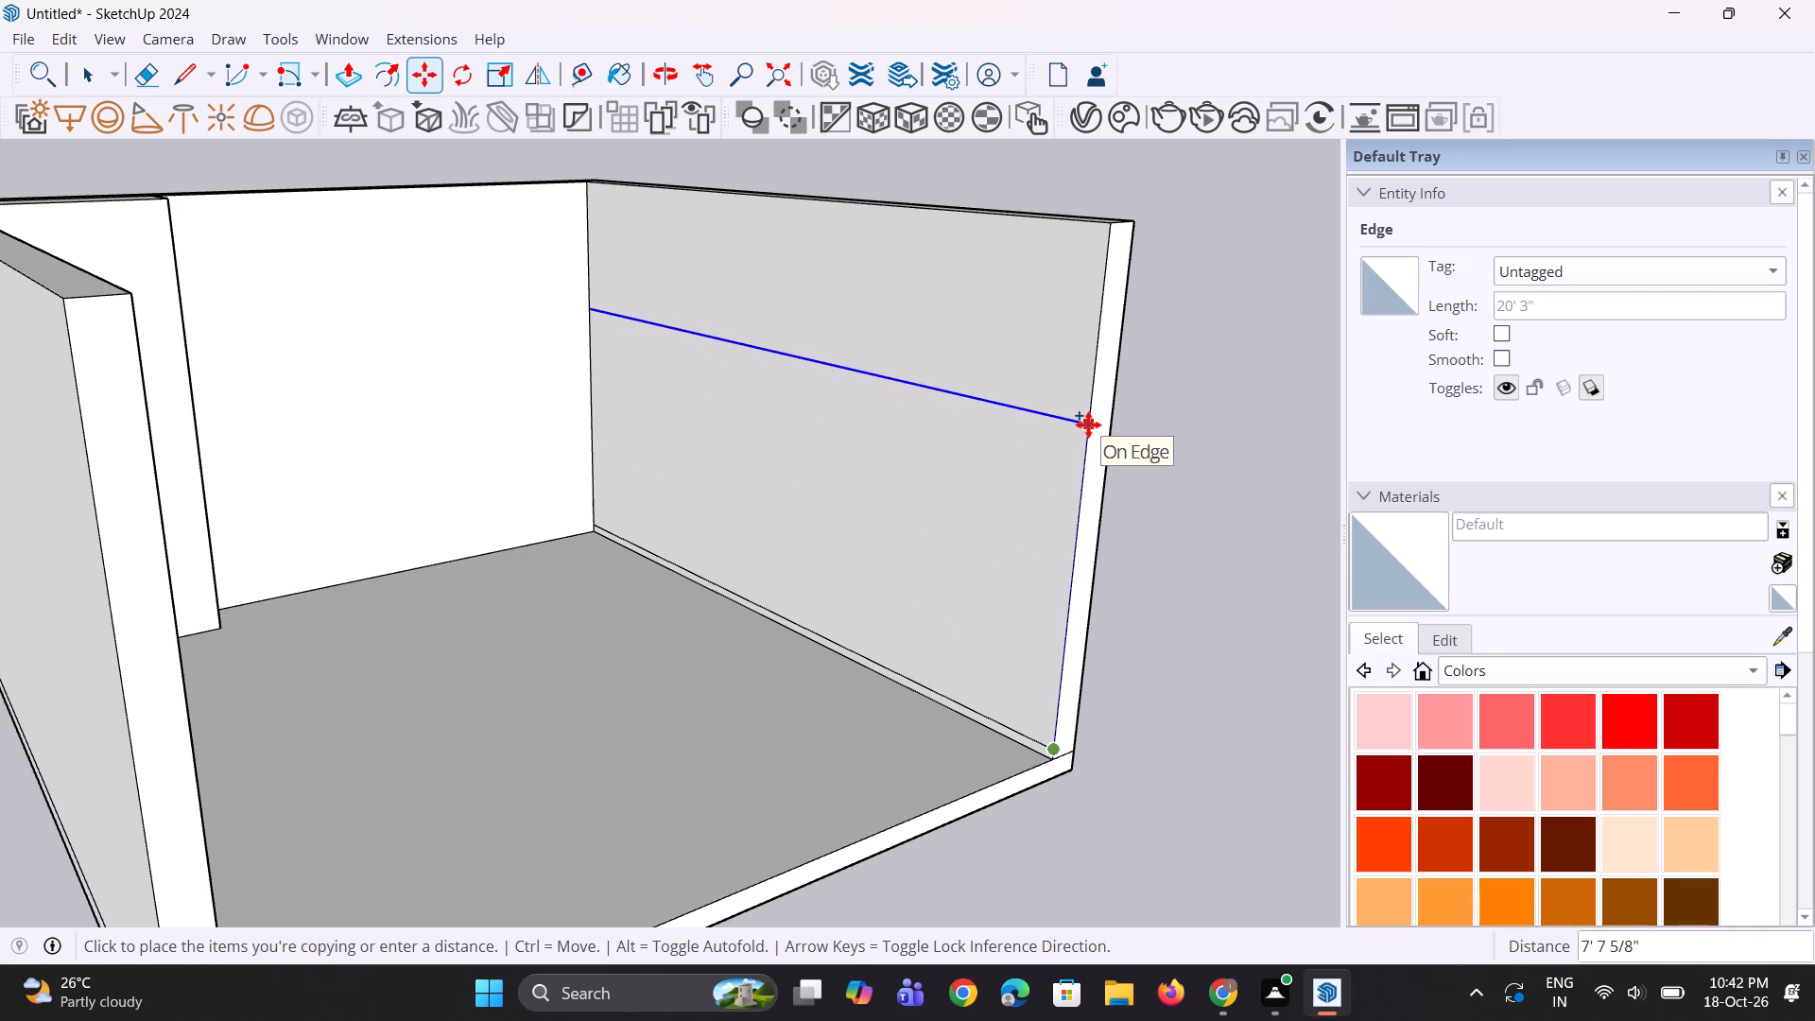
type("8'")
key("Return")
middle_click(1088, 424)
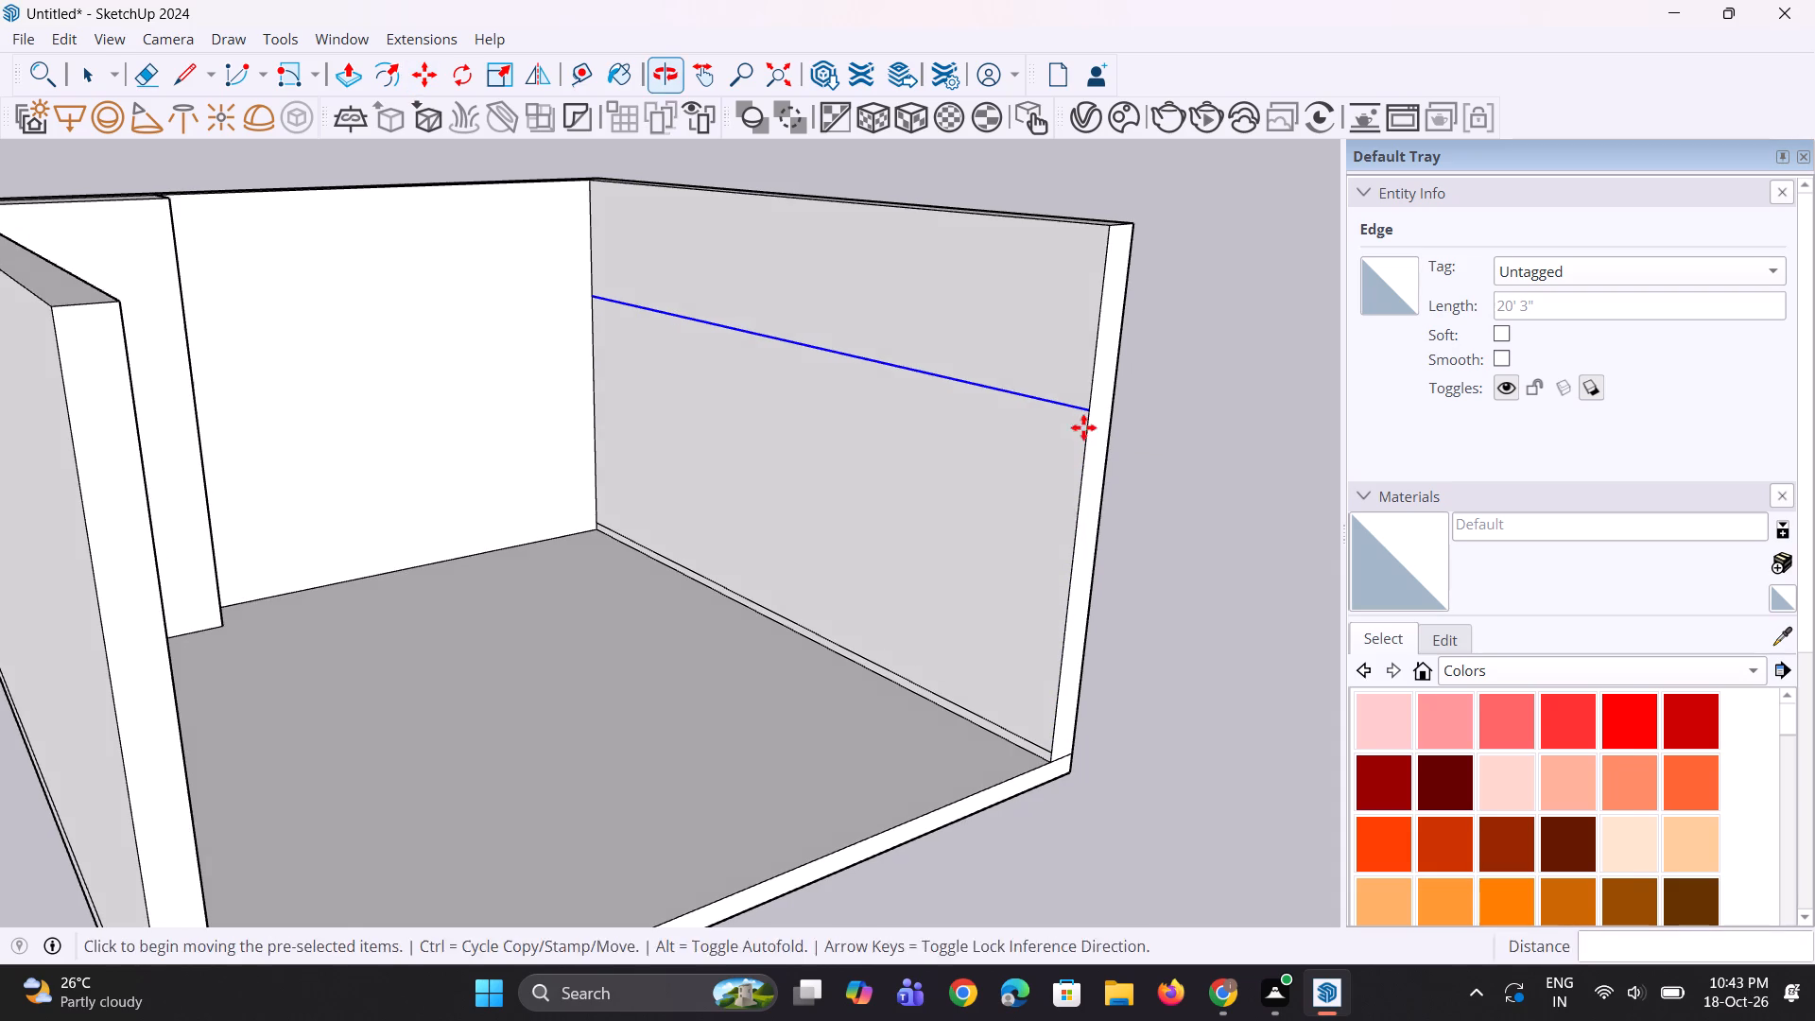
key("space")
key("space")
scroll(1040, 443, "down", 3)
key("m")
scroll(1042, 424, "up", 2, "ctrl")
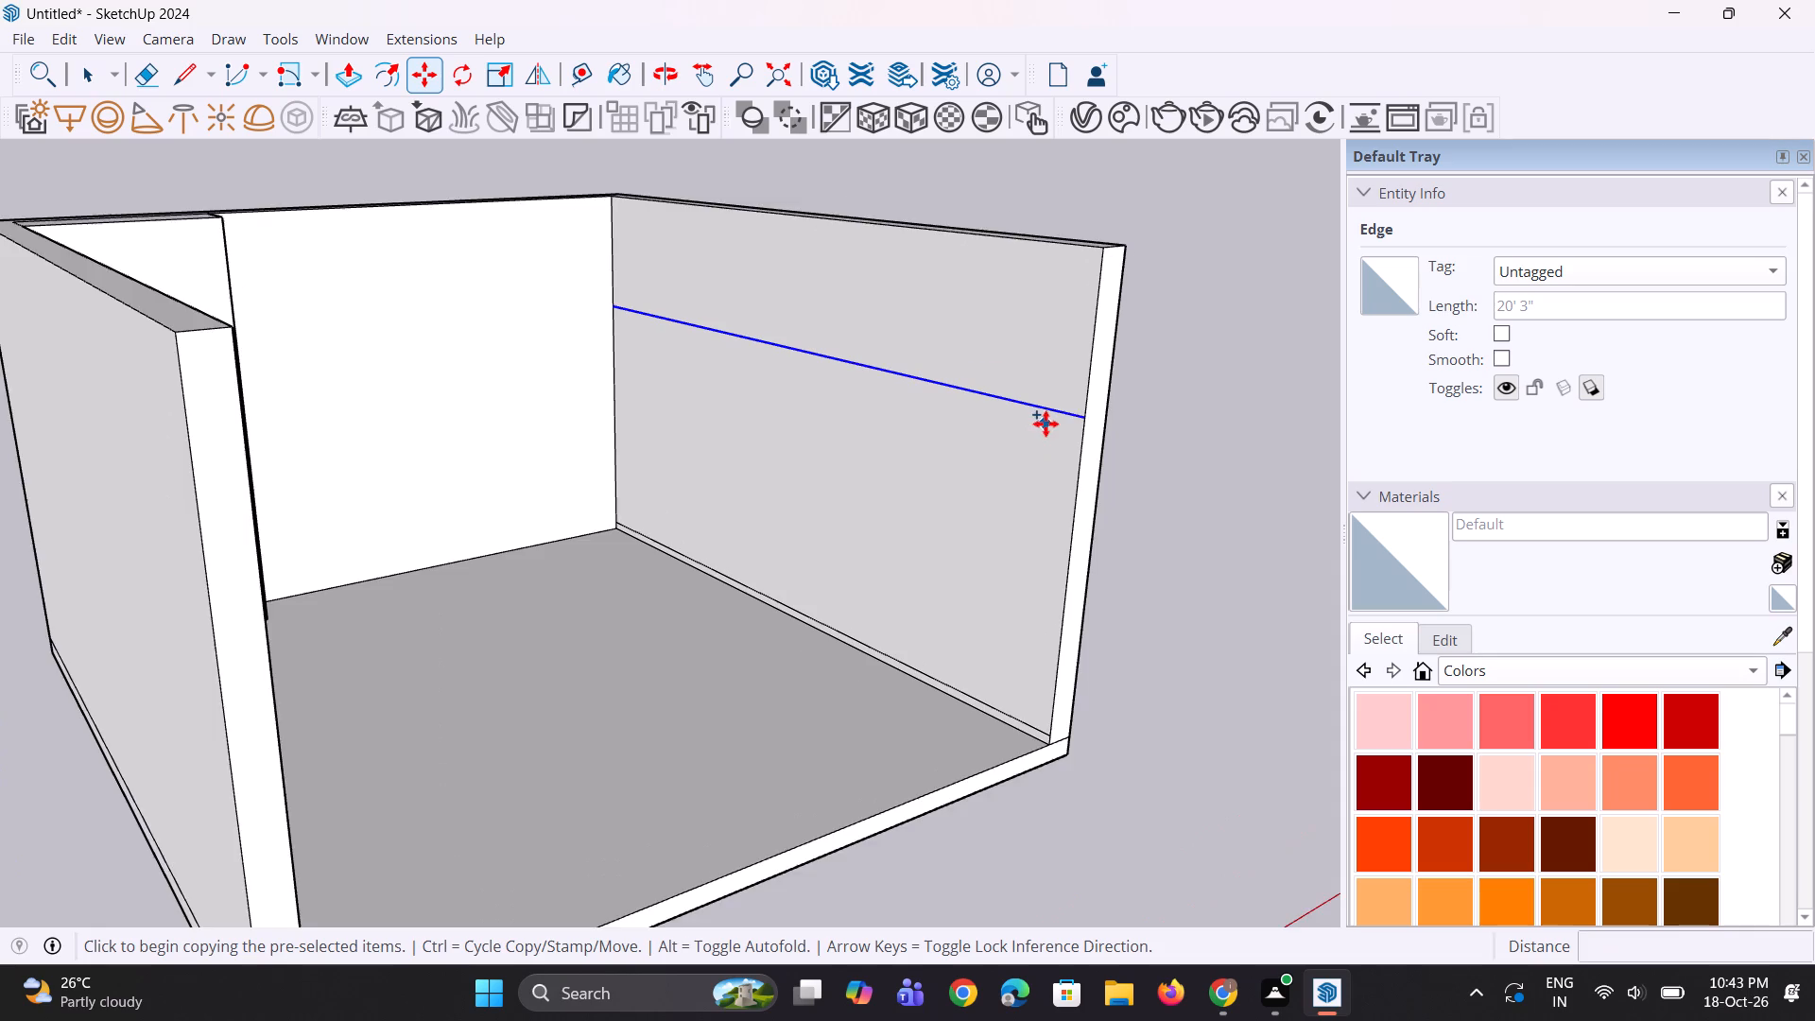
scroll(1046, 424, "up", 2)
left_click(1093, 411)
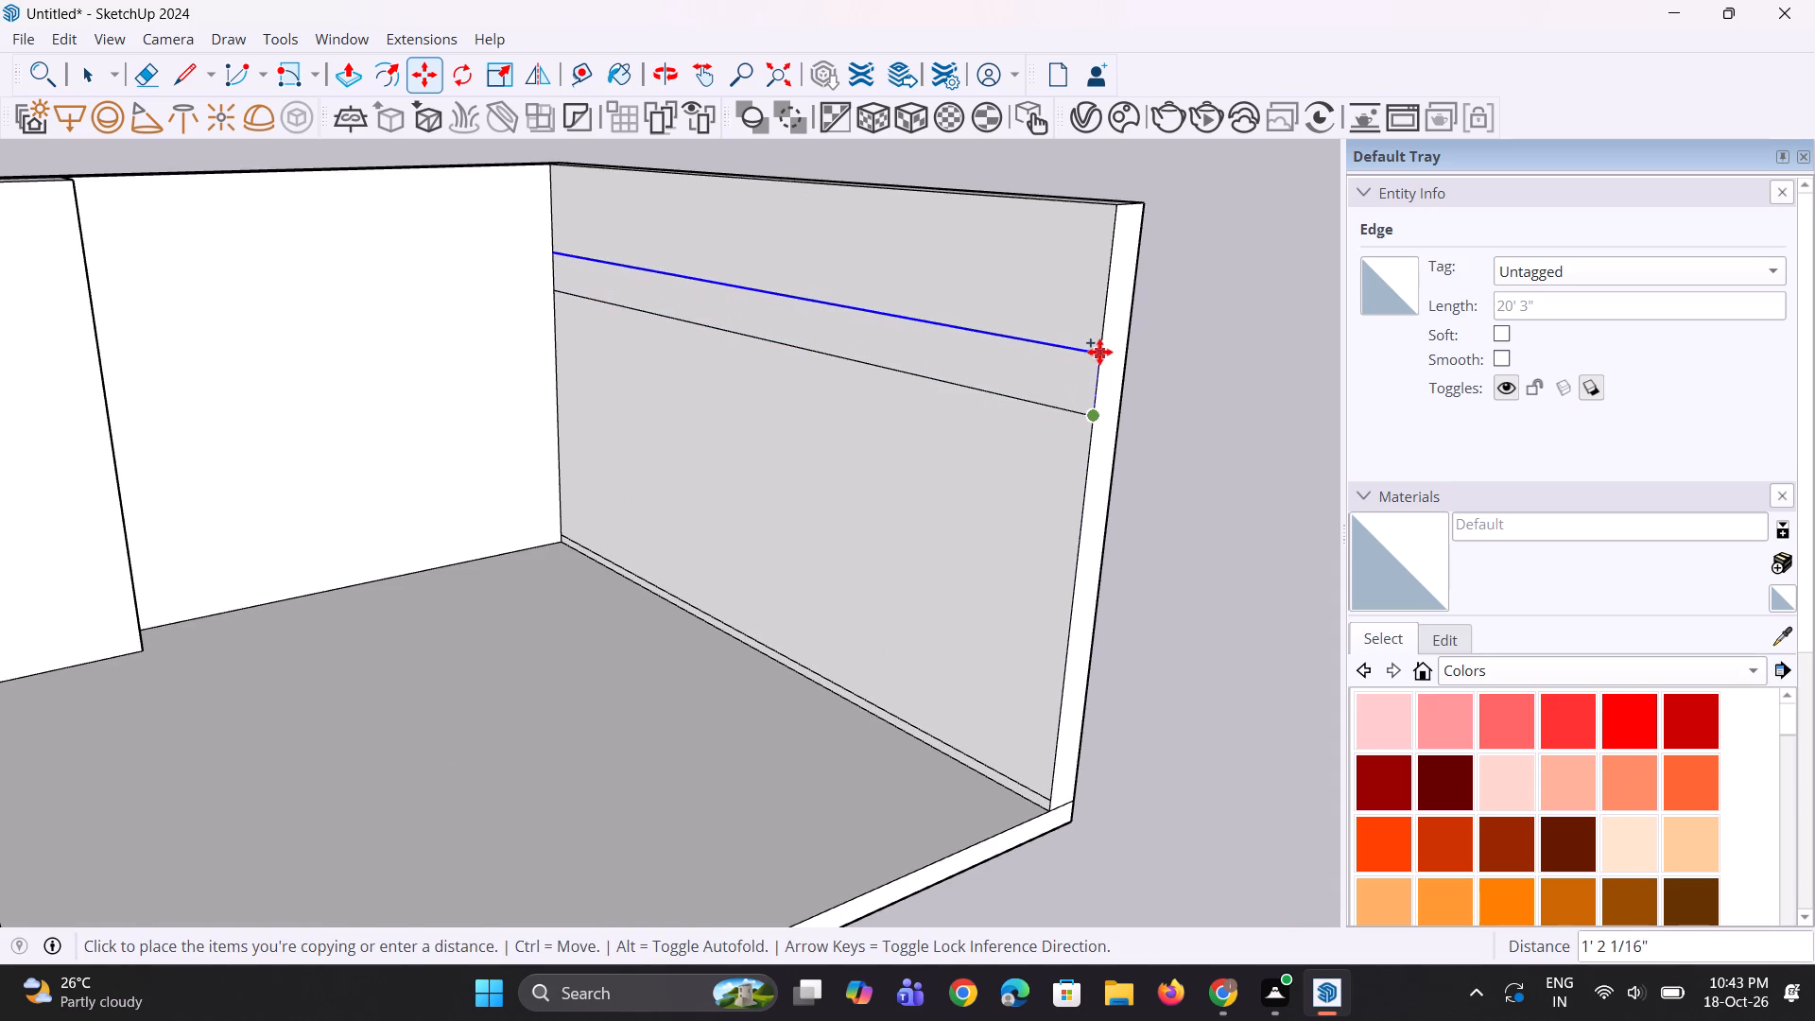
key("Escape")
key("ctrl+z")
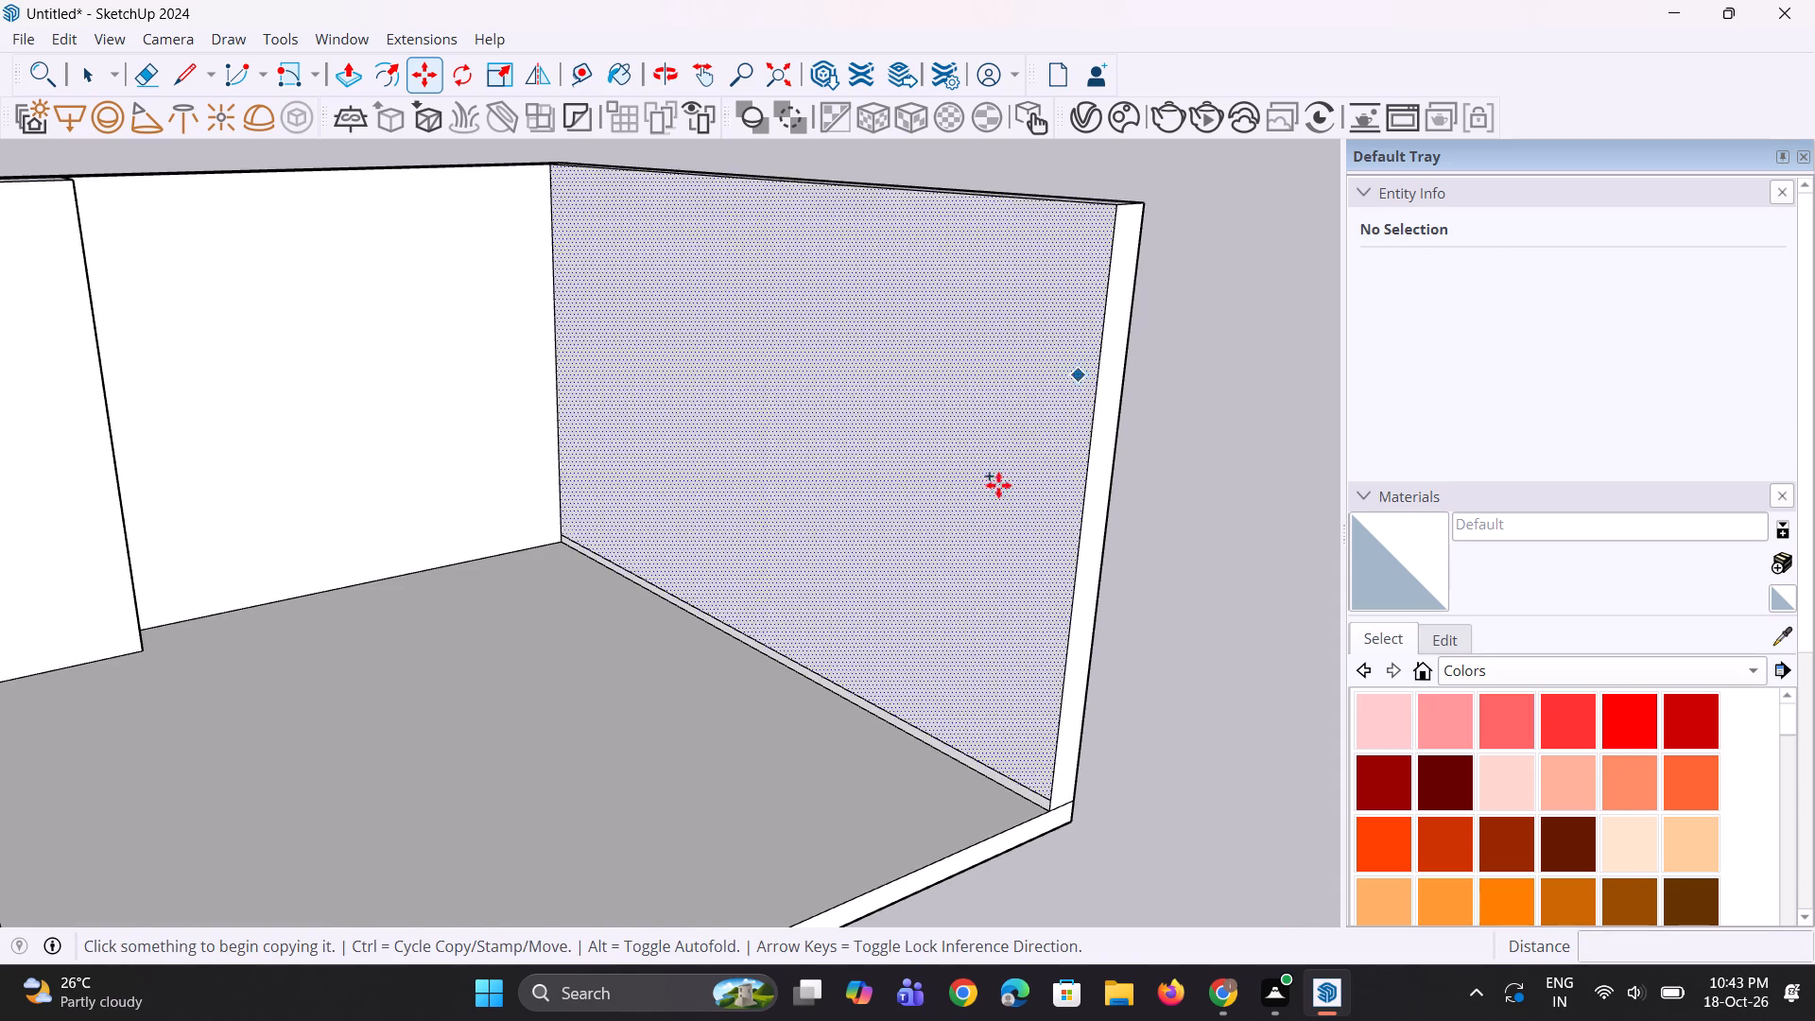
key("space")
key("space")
Copy the 3" high line on the side wall opposite the corner block 7' straight up.
scroll(913, 501, "down", 5)
scroll(991, 642, "up", 6)
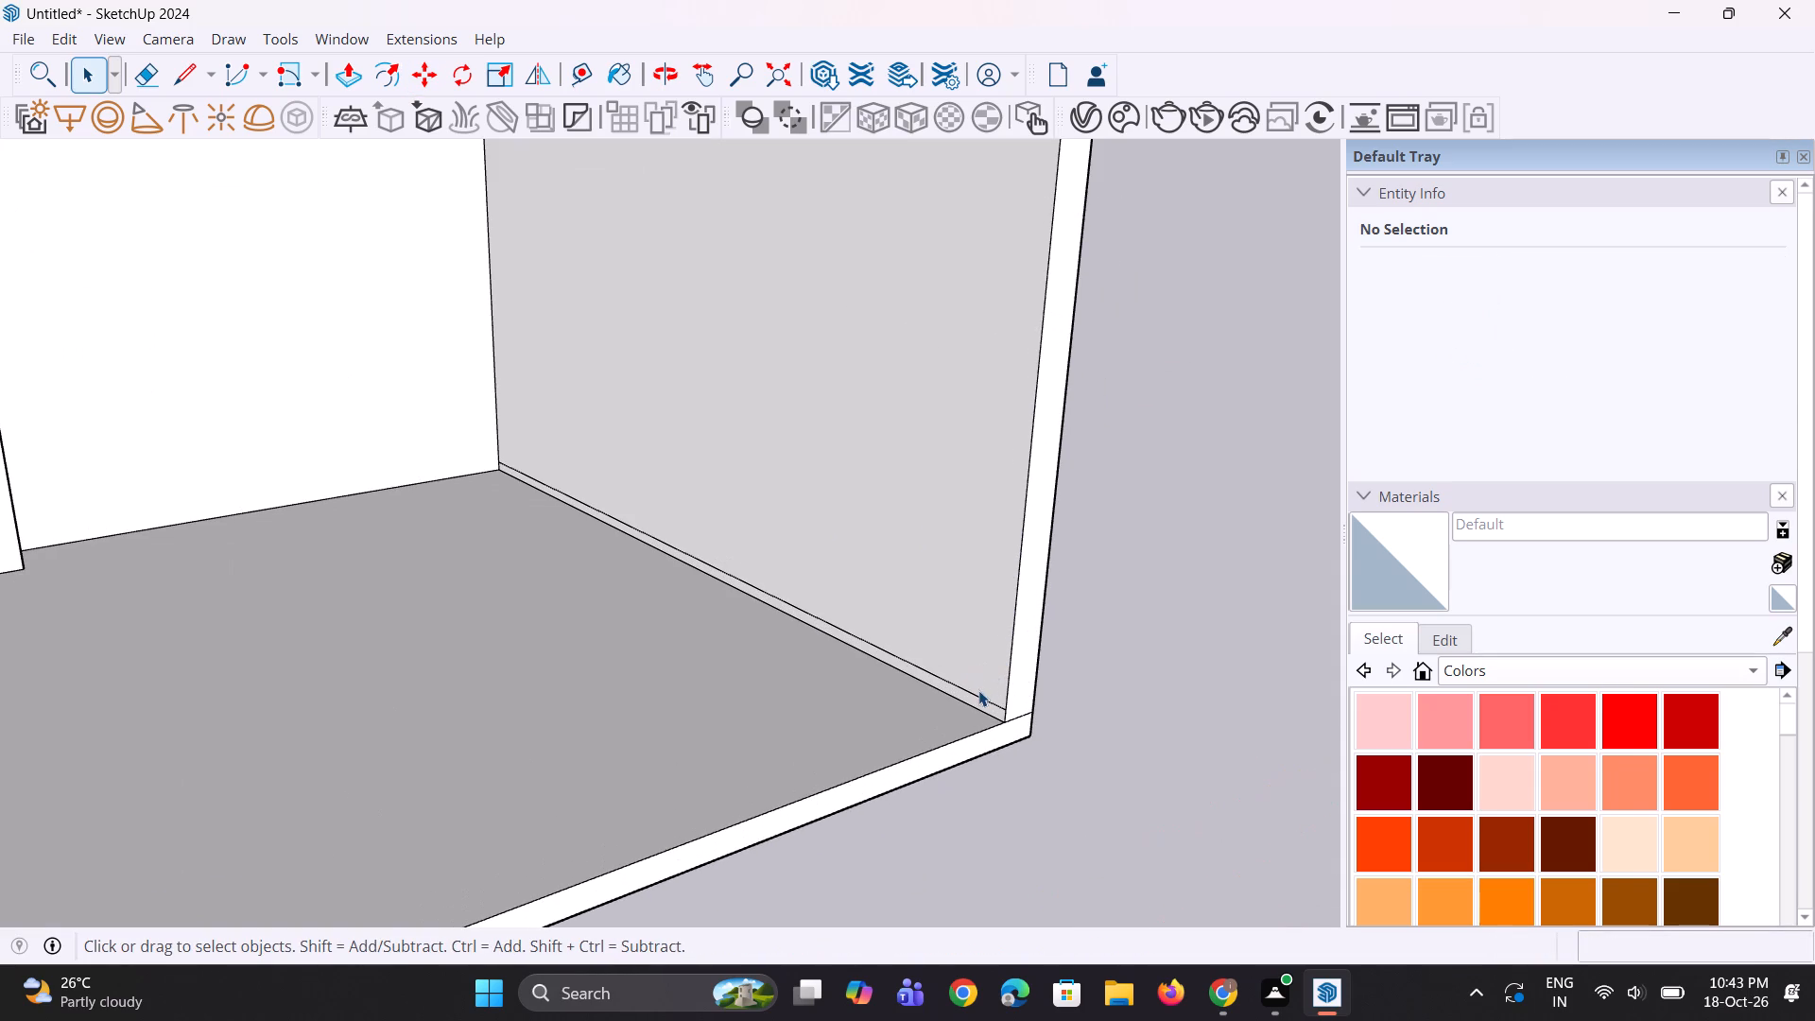
left_click(978, 696)
scroll(978, 695, "down", 6)
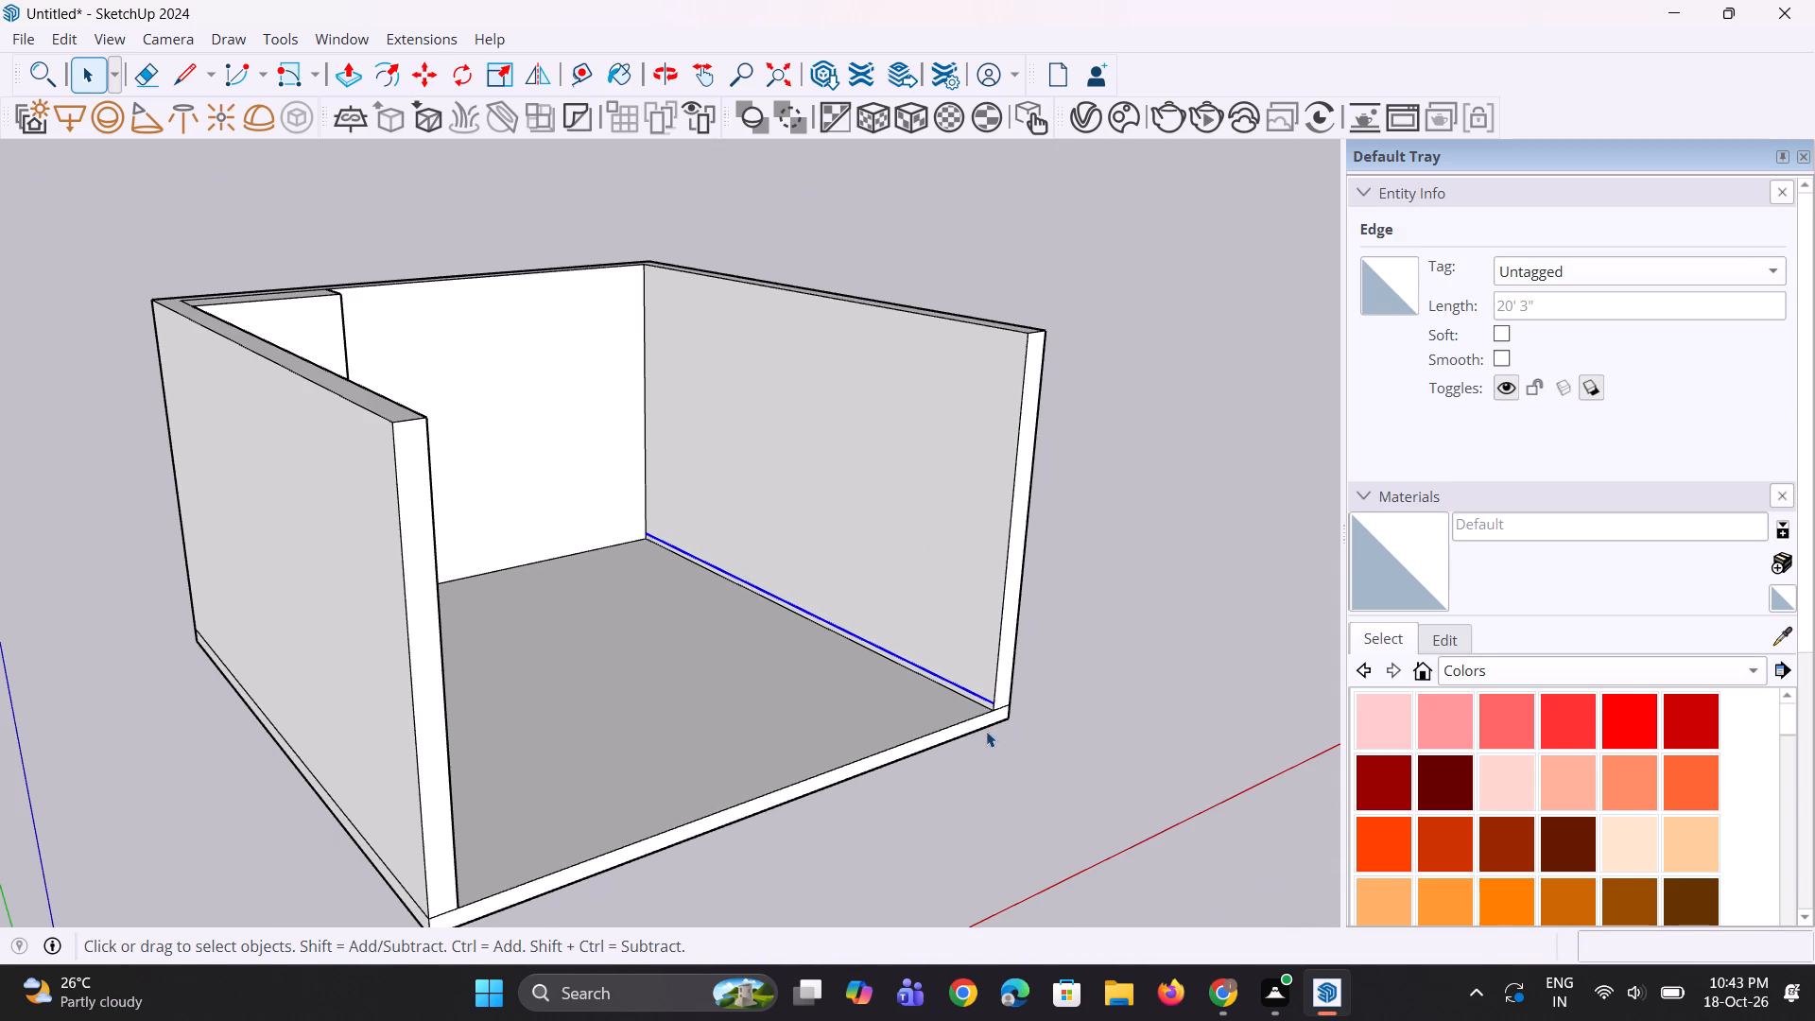
key("m")
scroll(997, 744, "up", 5)
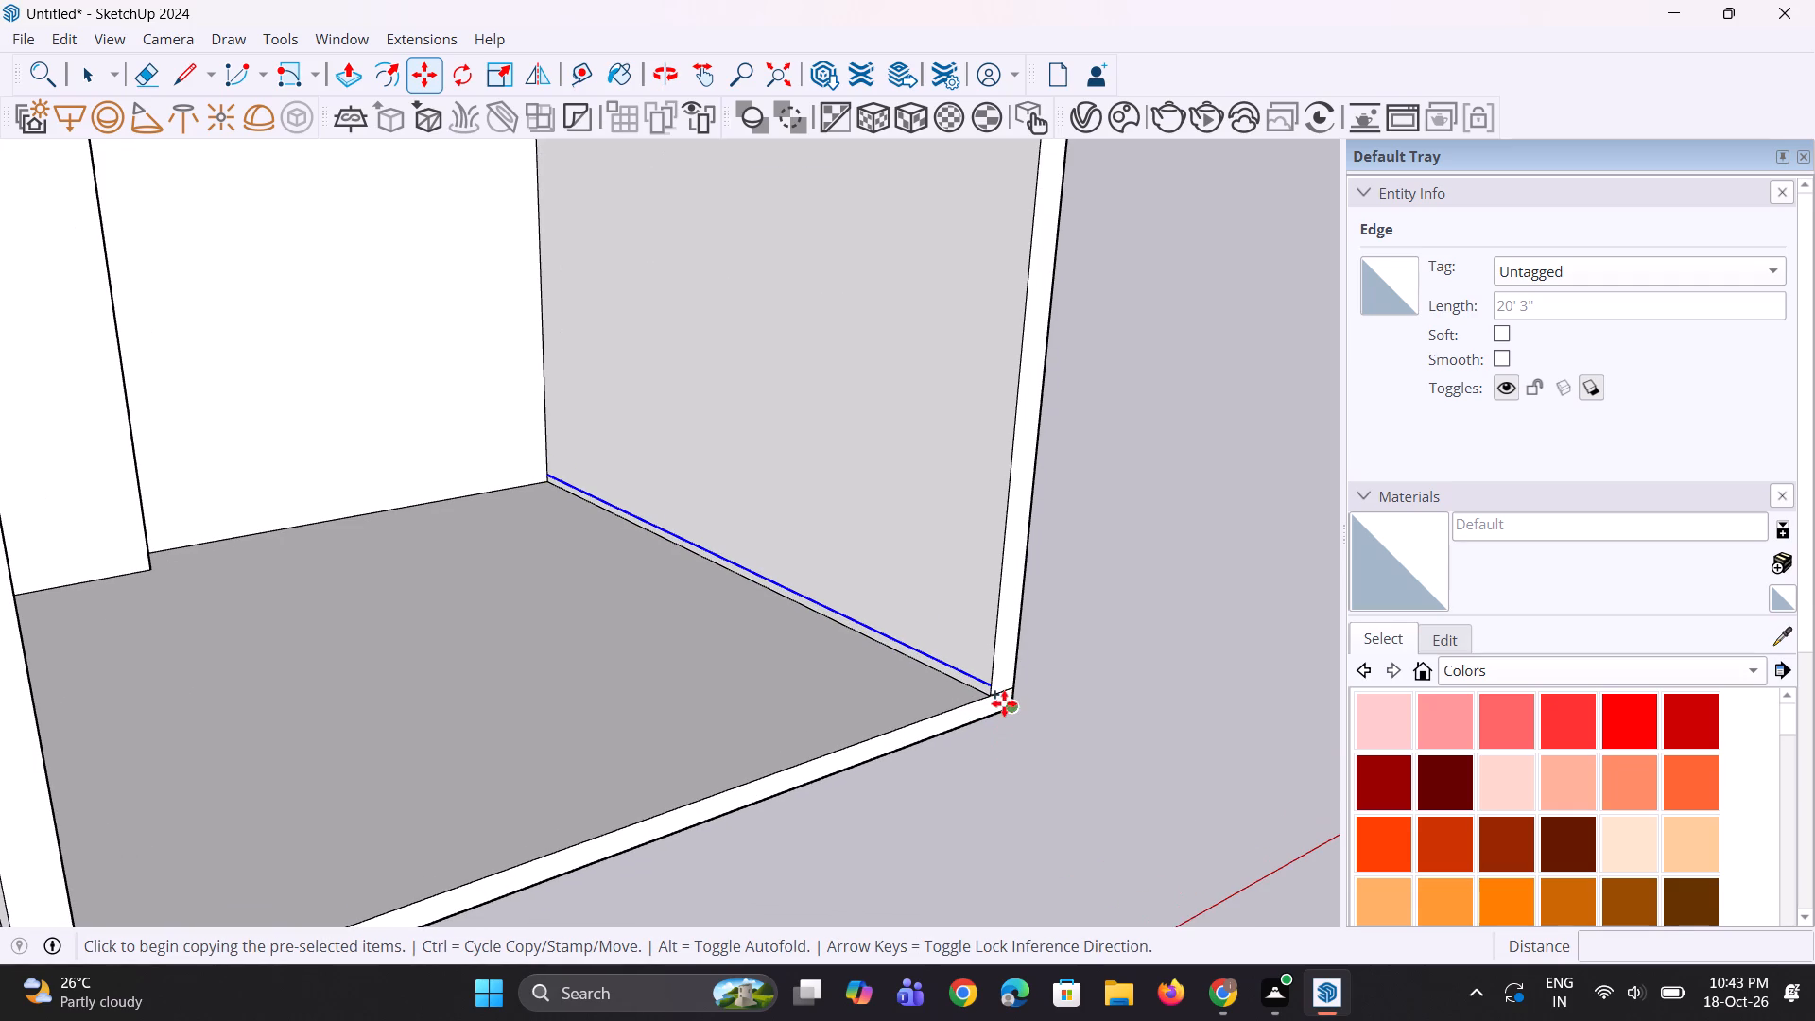
left_click(993, 681)
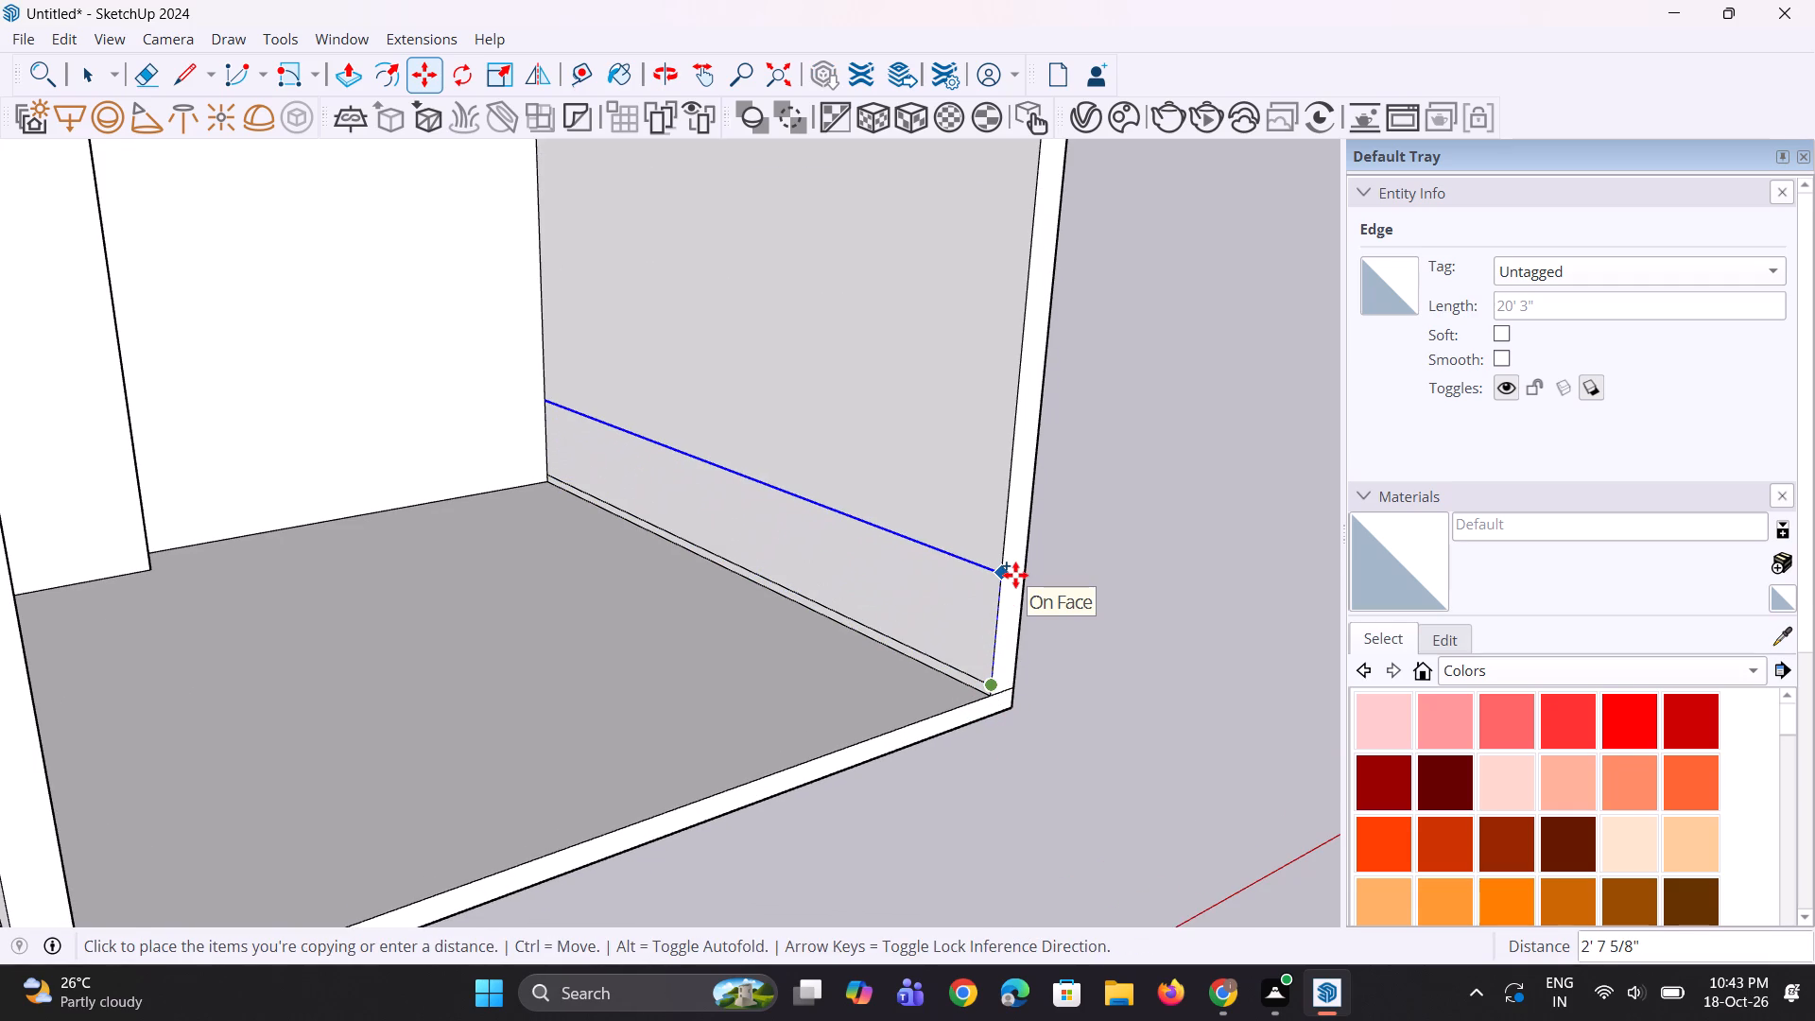
type("7'")
key("Return")
scroll(922, 701, "down", 5)
key("space")
key("space")
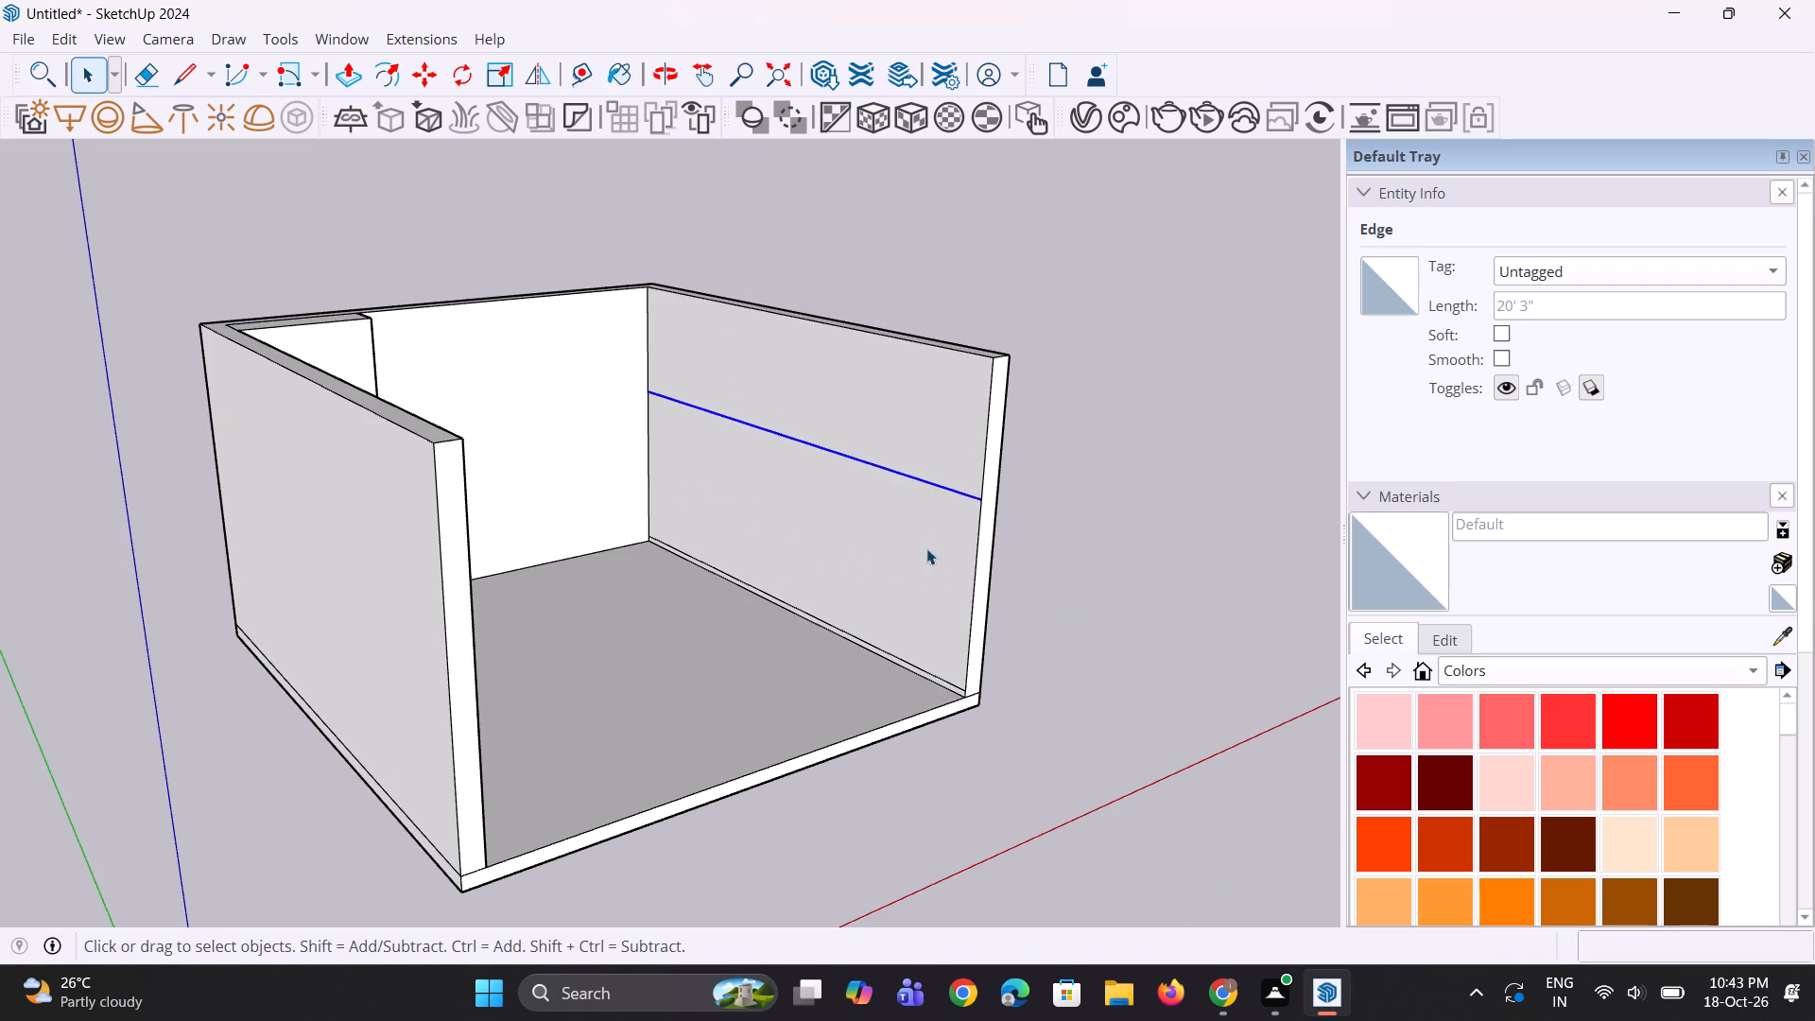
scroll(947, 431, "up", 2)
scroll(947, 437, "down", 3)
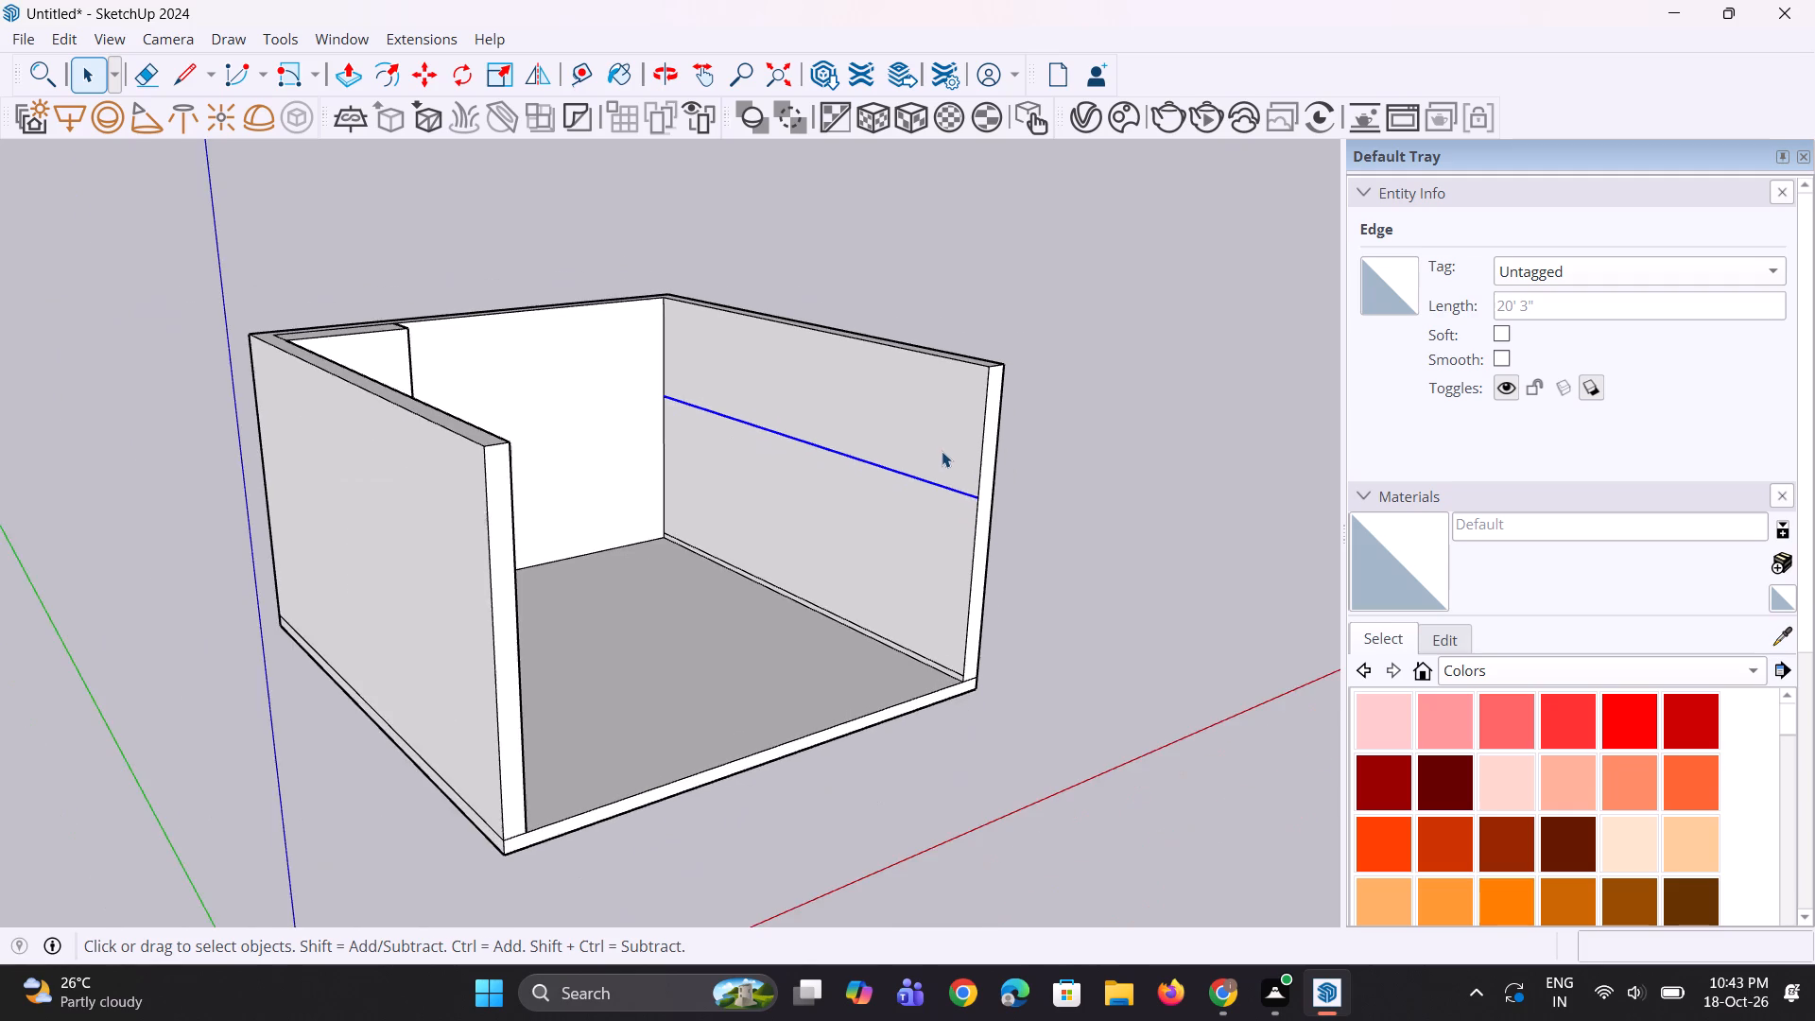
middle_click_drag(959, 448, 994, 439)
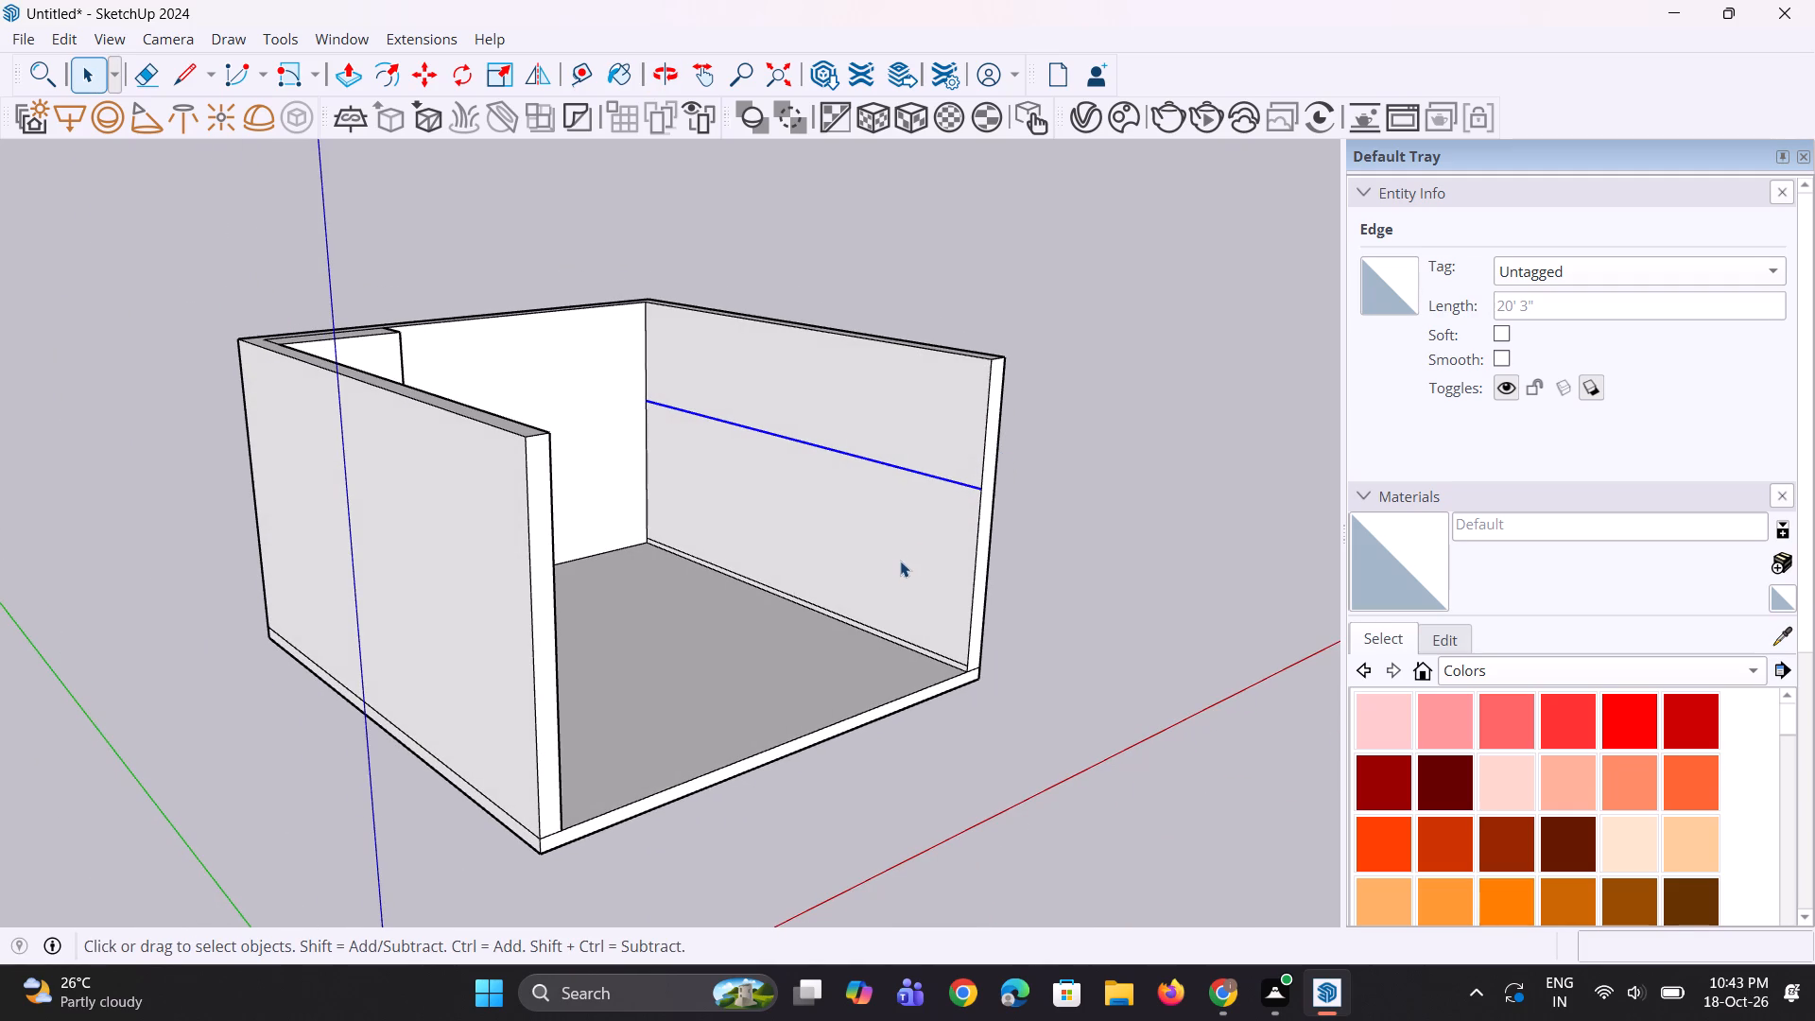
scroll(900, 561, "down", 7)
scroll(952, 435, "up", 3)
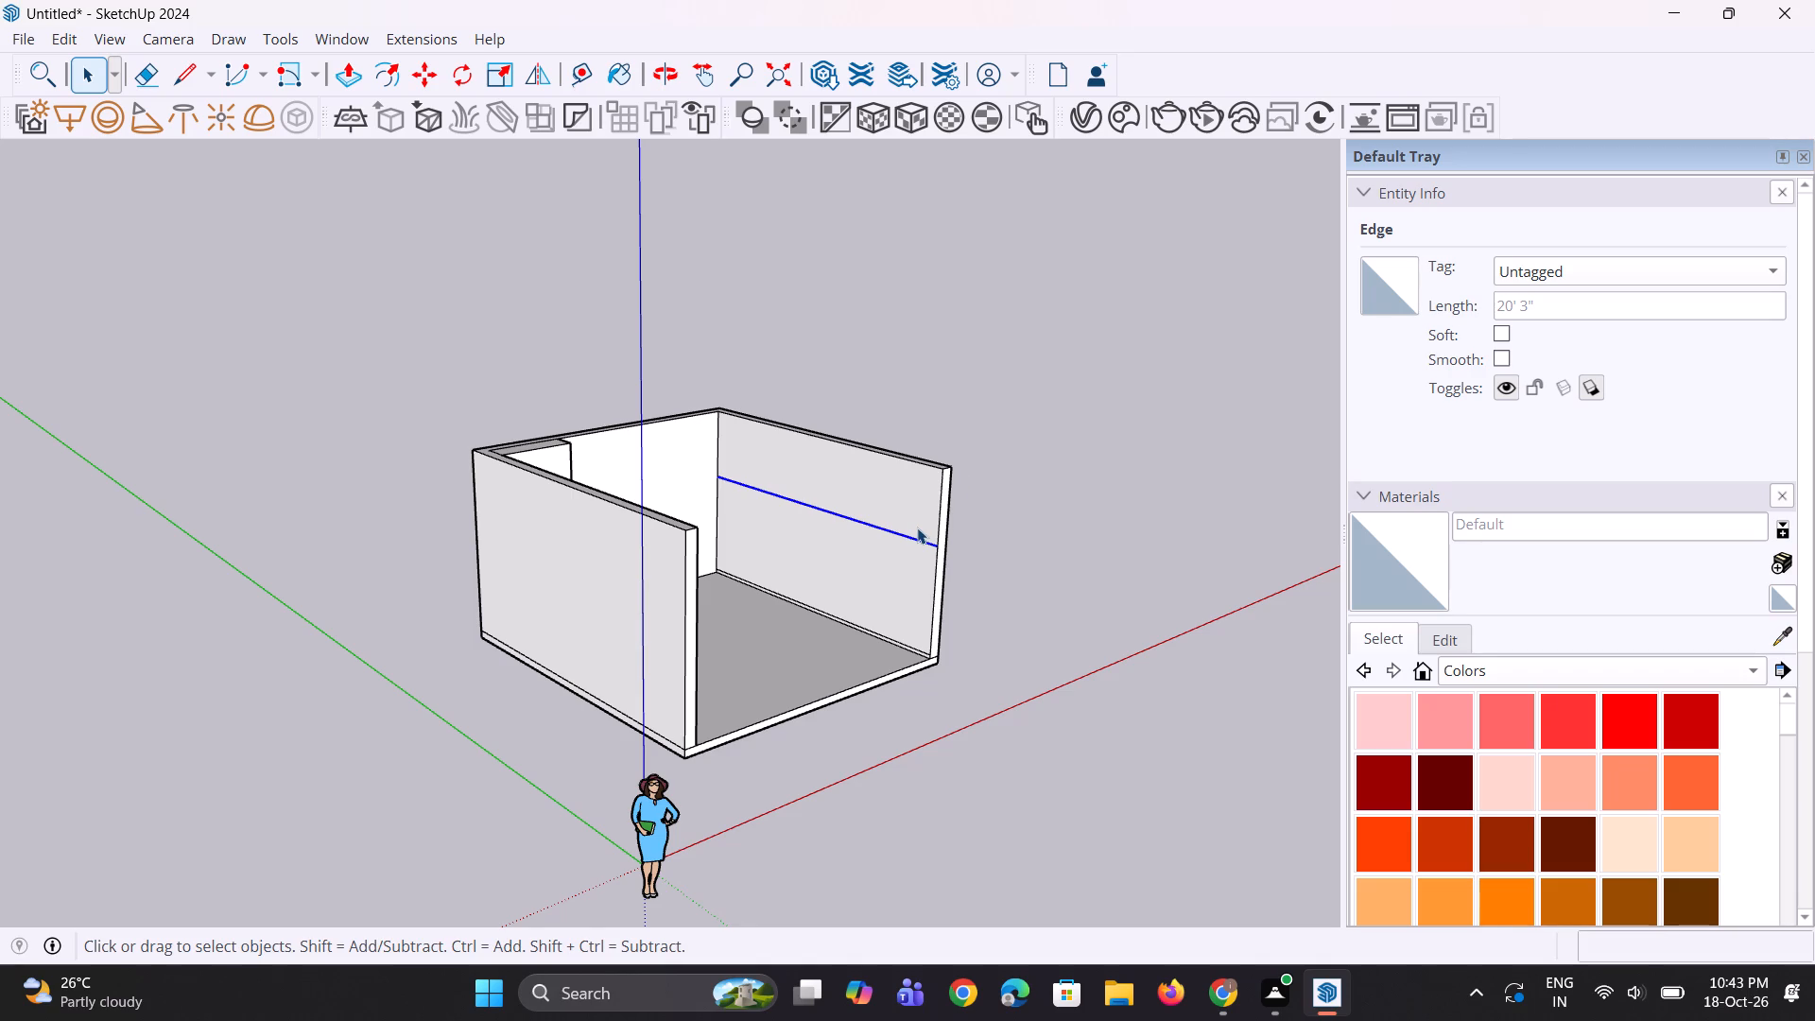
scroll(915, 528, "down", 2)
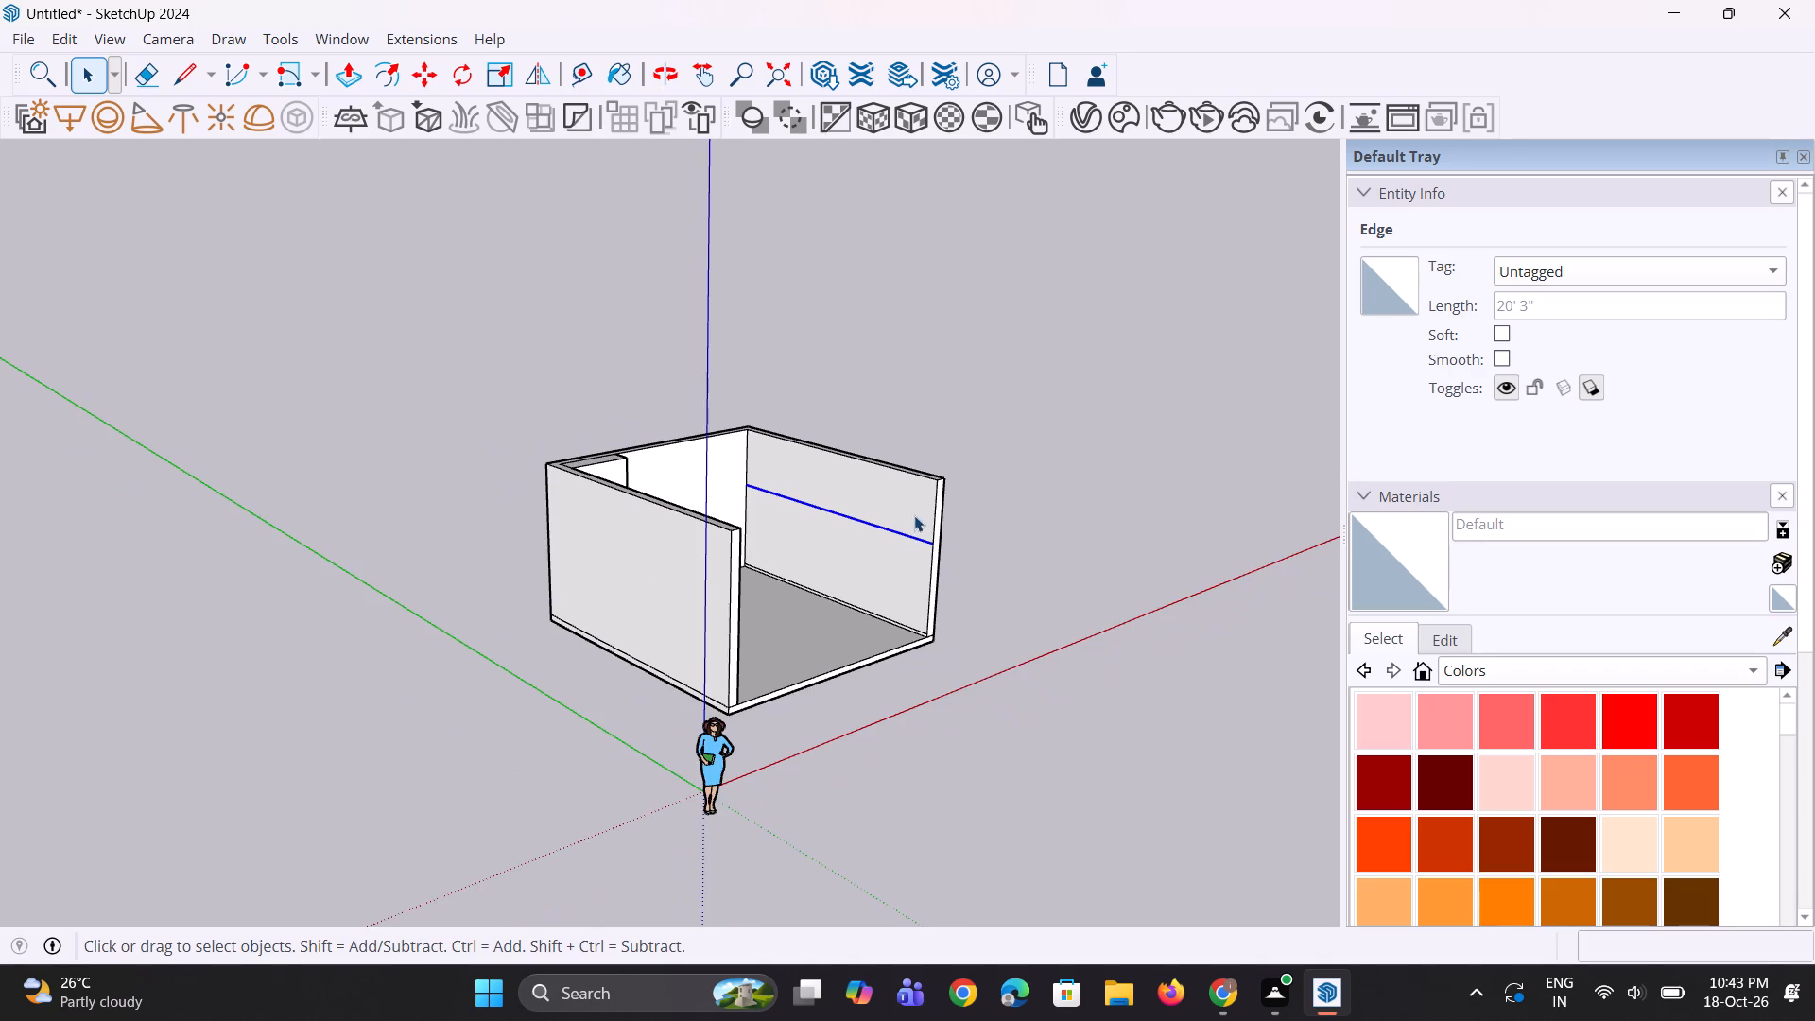
Copy the upper horizontal line on the side wall opposite the corner block 3'6" straight up, and clear the selection.
scroll(914, 514, "up", 5)
key("m")
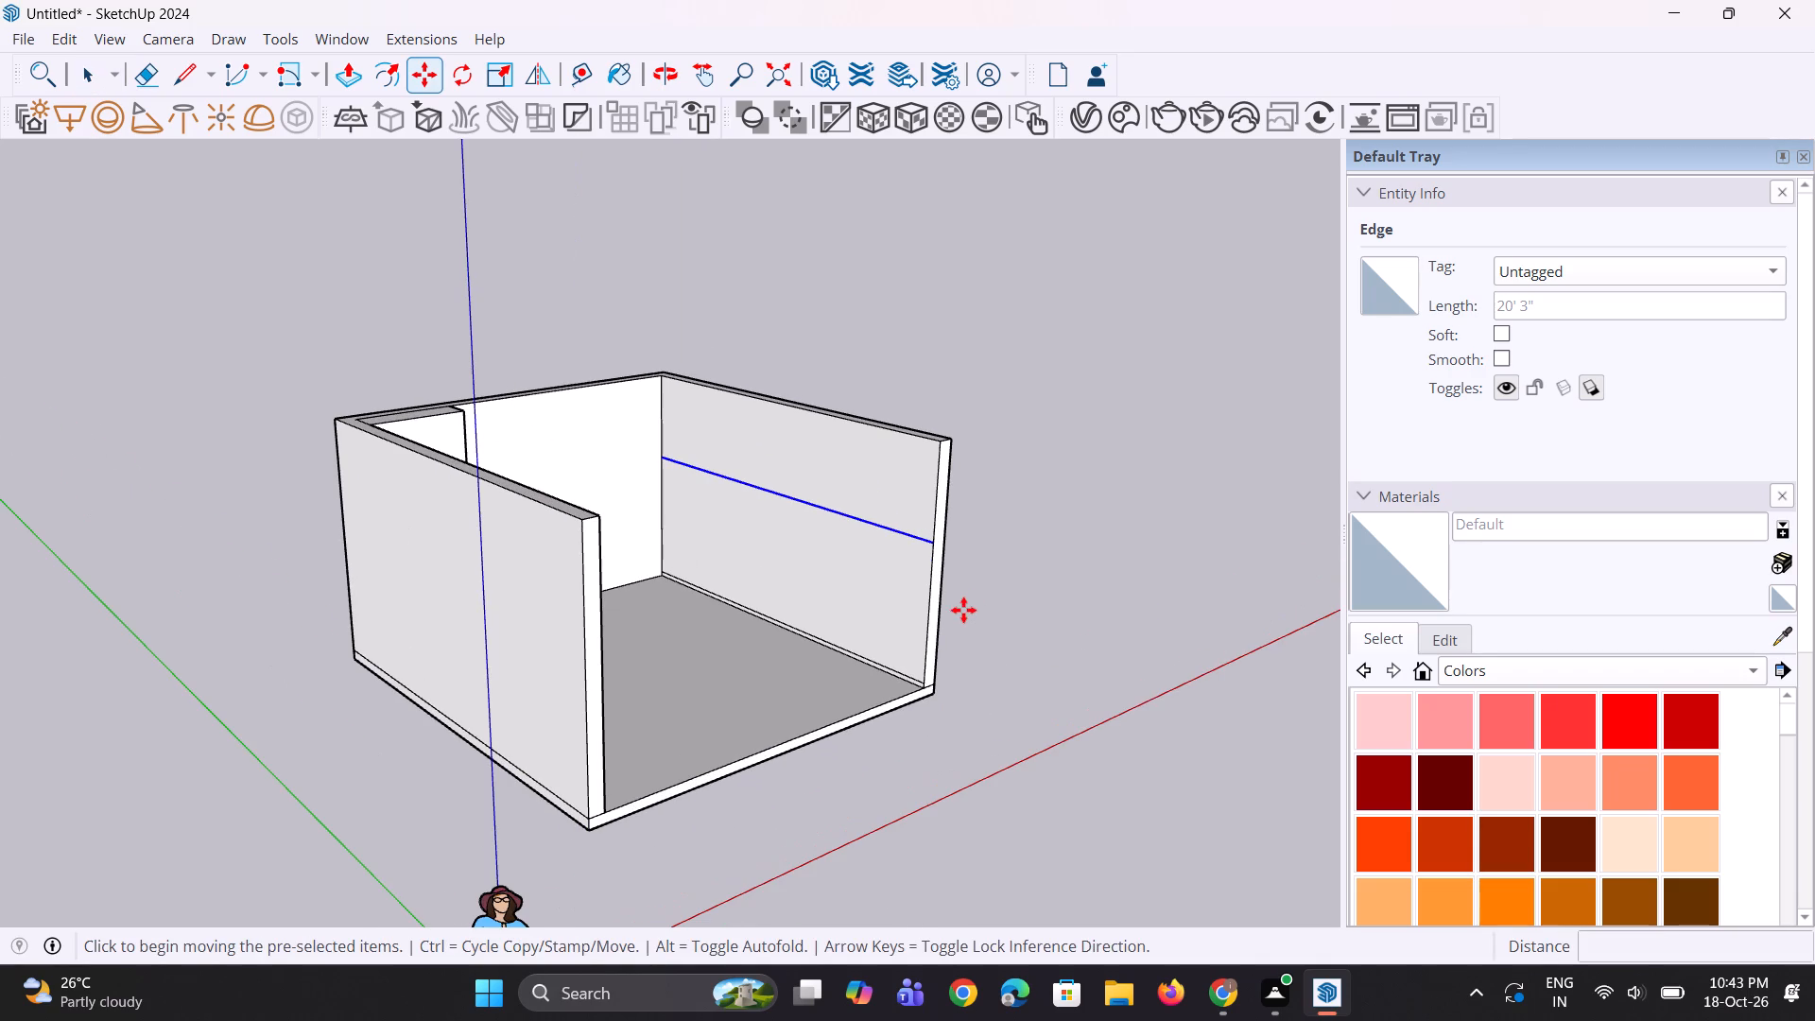
scroll(959, 613, "up", 4)
left_click(926, 529)
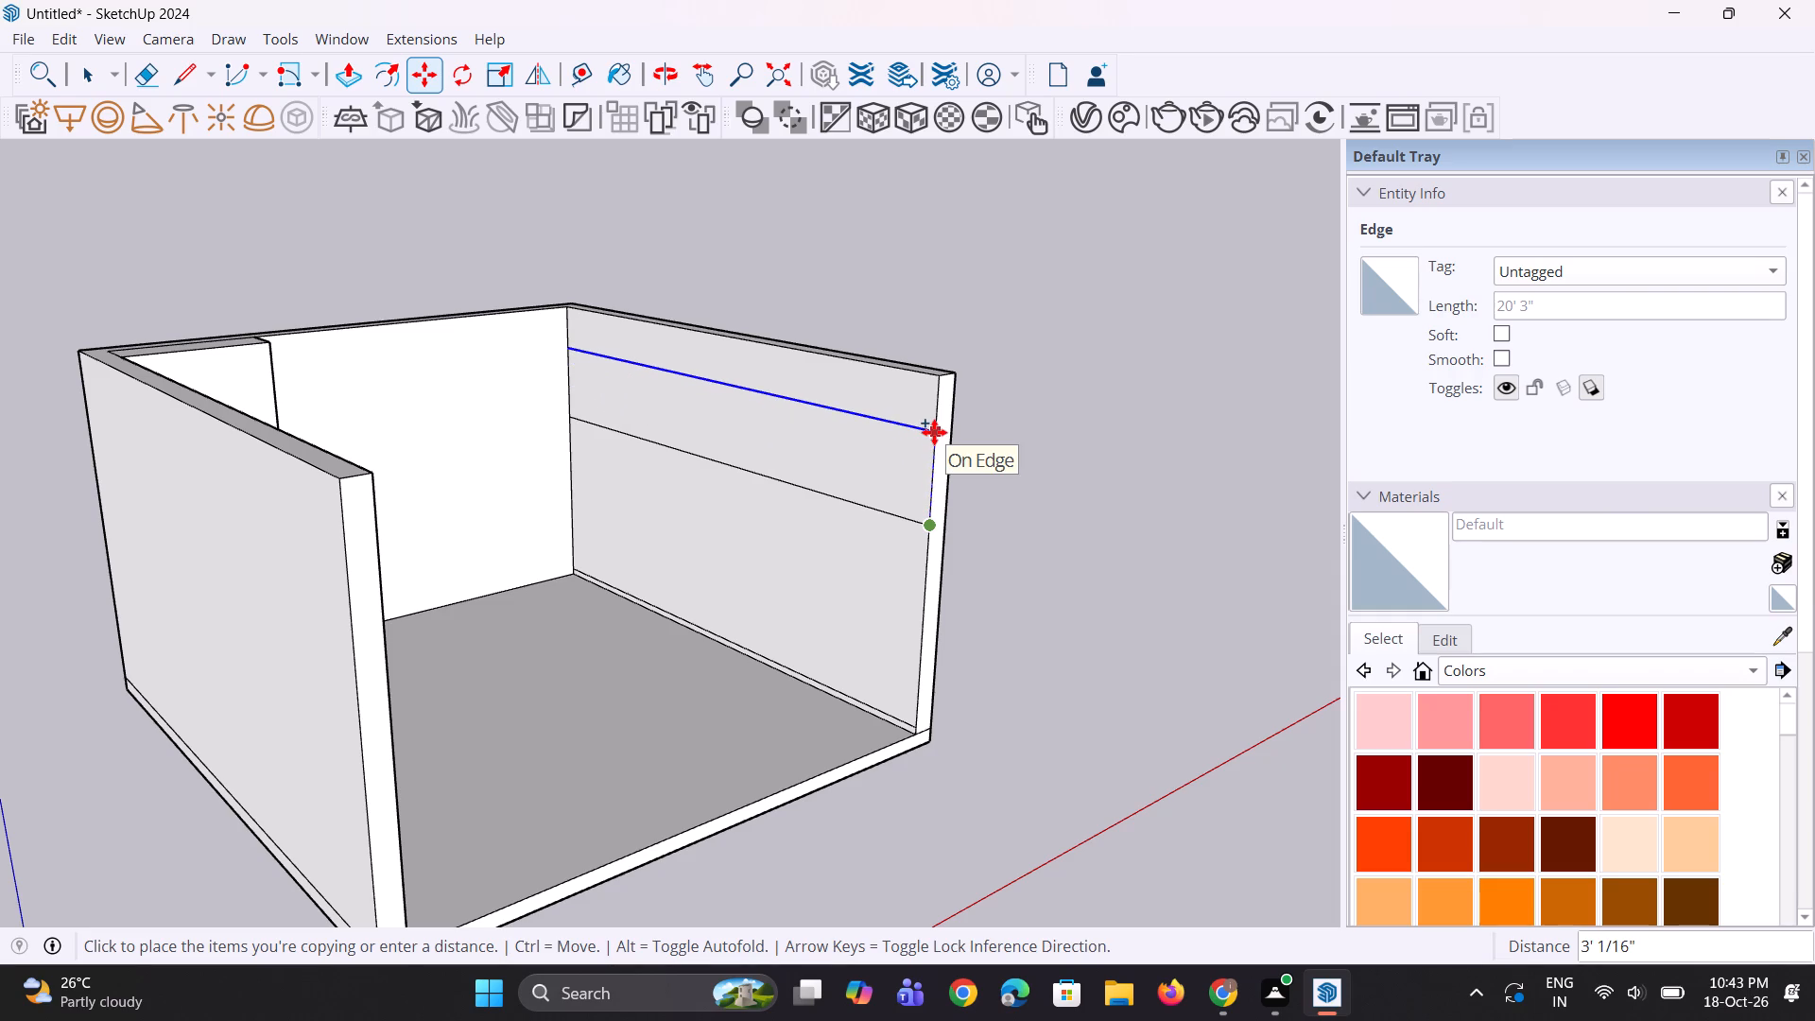
type("3'6\"")
key("Return")
middle_click_drag(890, 493, 864, 491)
key("space")
key("space")
left_click(952, 529)
Examine the divided side wall, the back wall and the corner block from above and from several angles.
middle_click_drag(588, 478, 895, 476)
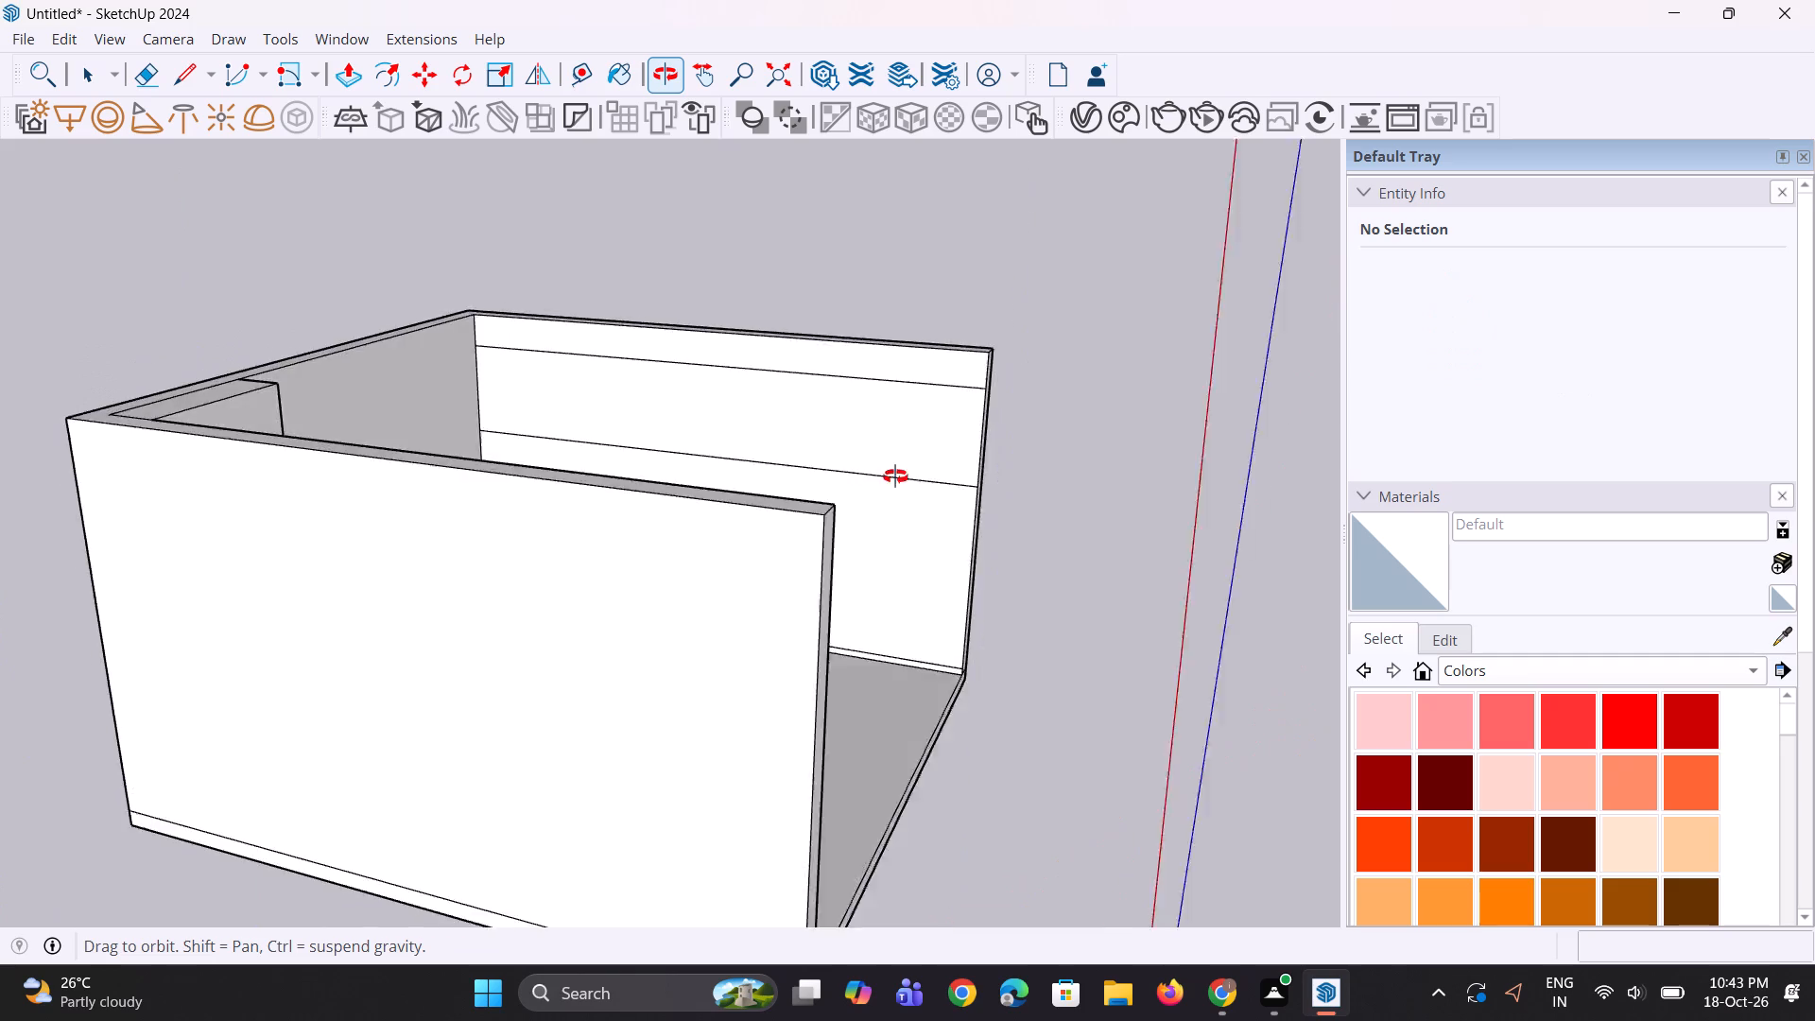
middle_click_drag(895, 476, 874, 684)
scroll(600, 577, "up", 3)
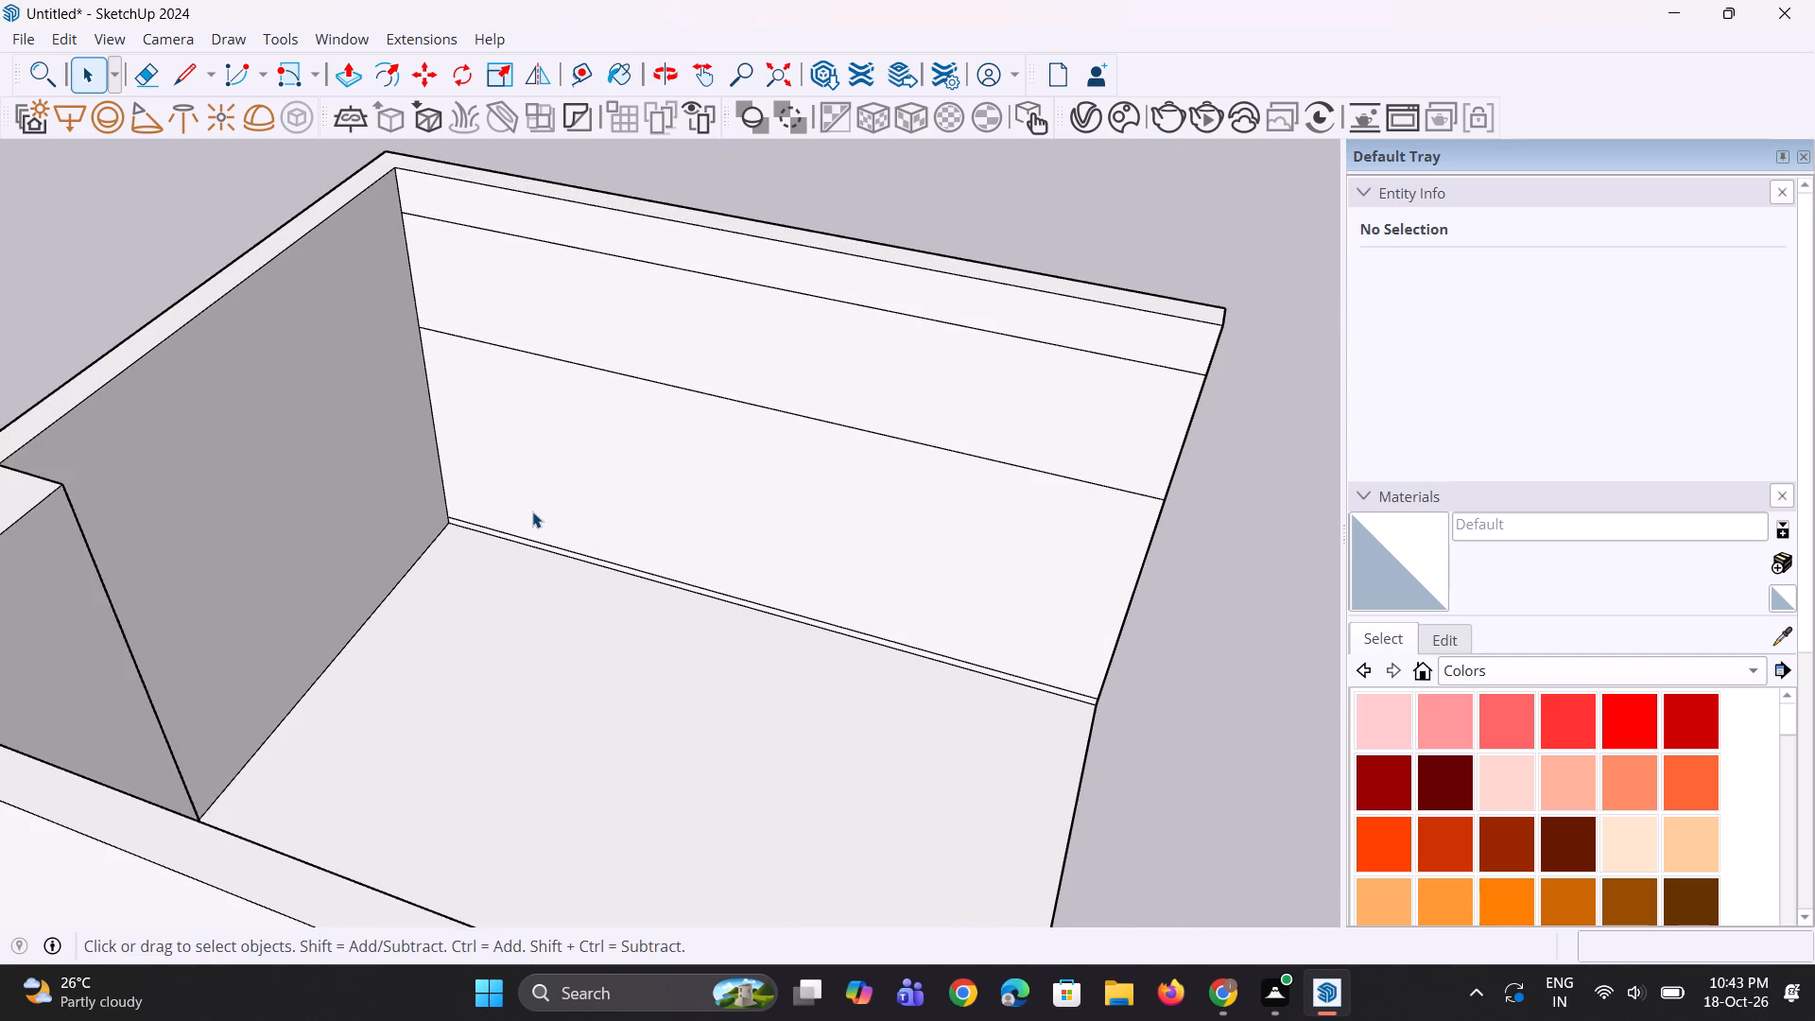
scroll(532, 511, "down", 4)
middle_click_drag(478, 513, 519, 462)
scroll(503, 459, "up", 1)
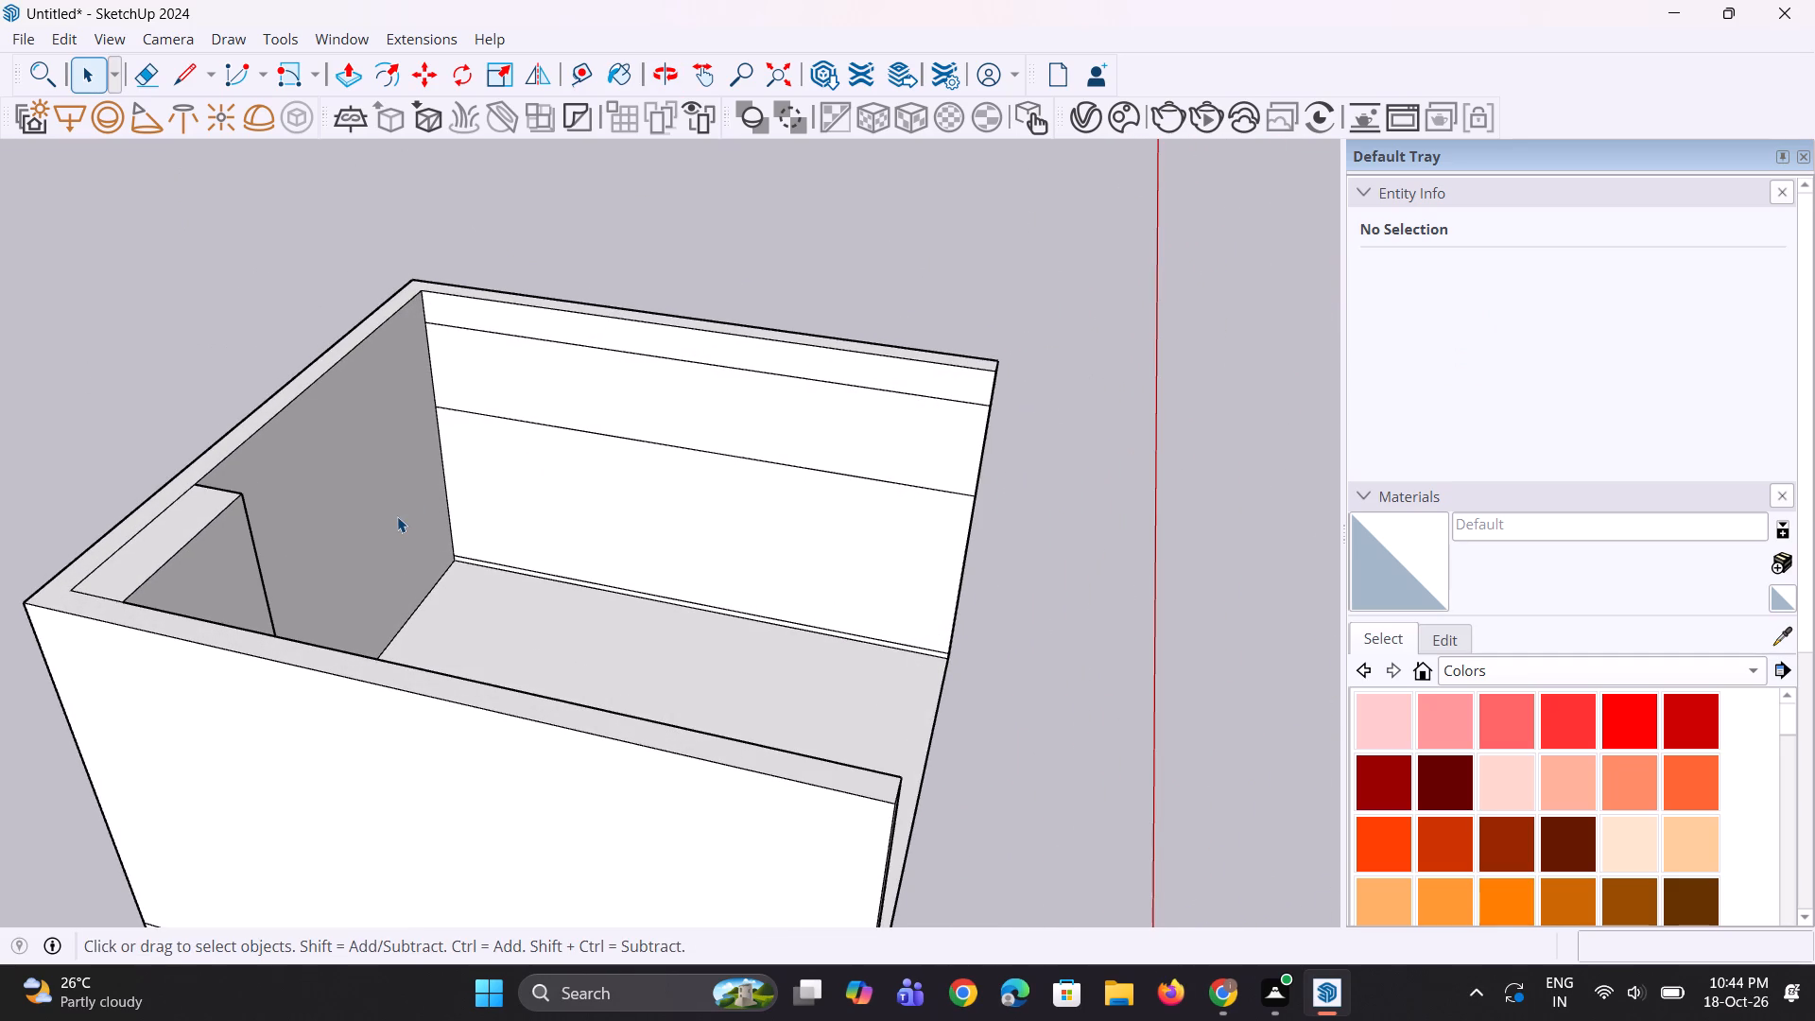
scroll(386, 516, "down", 3)
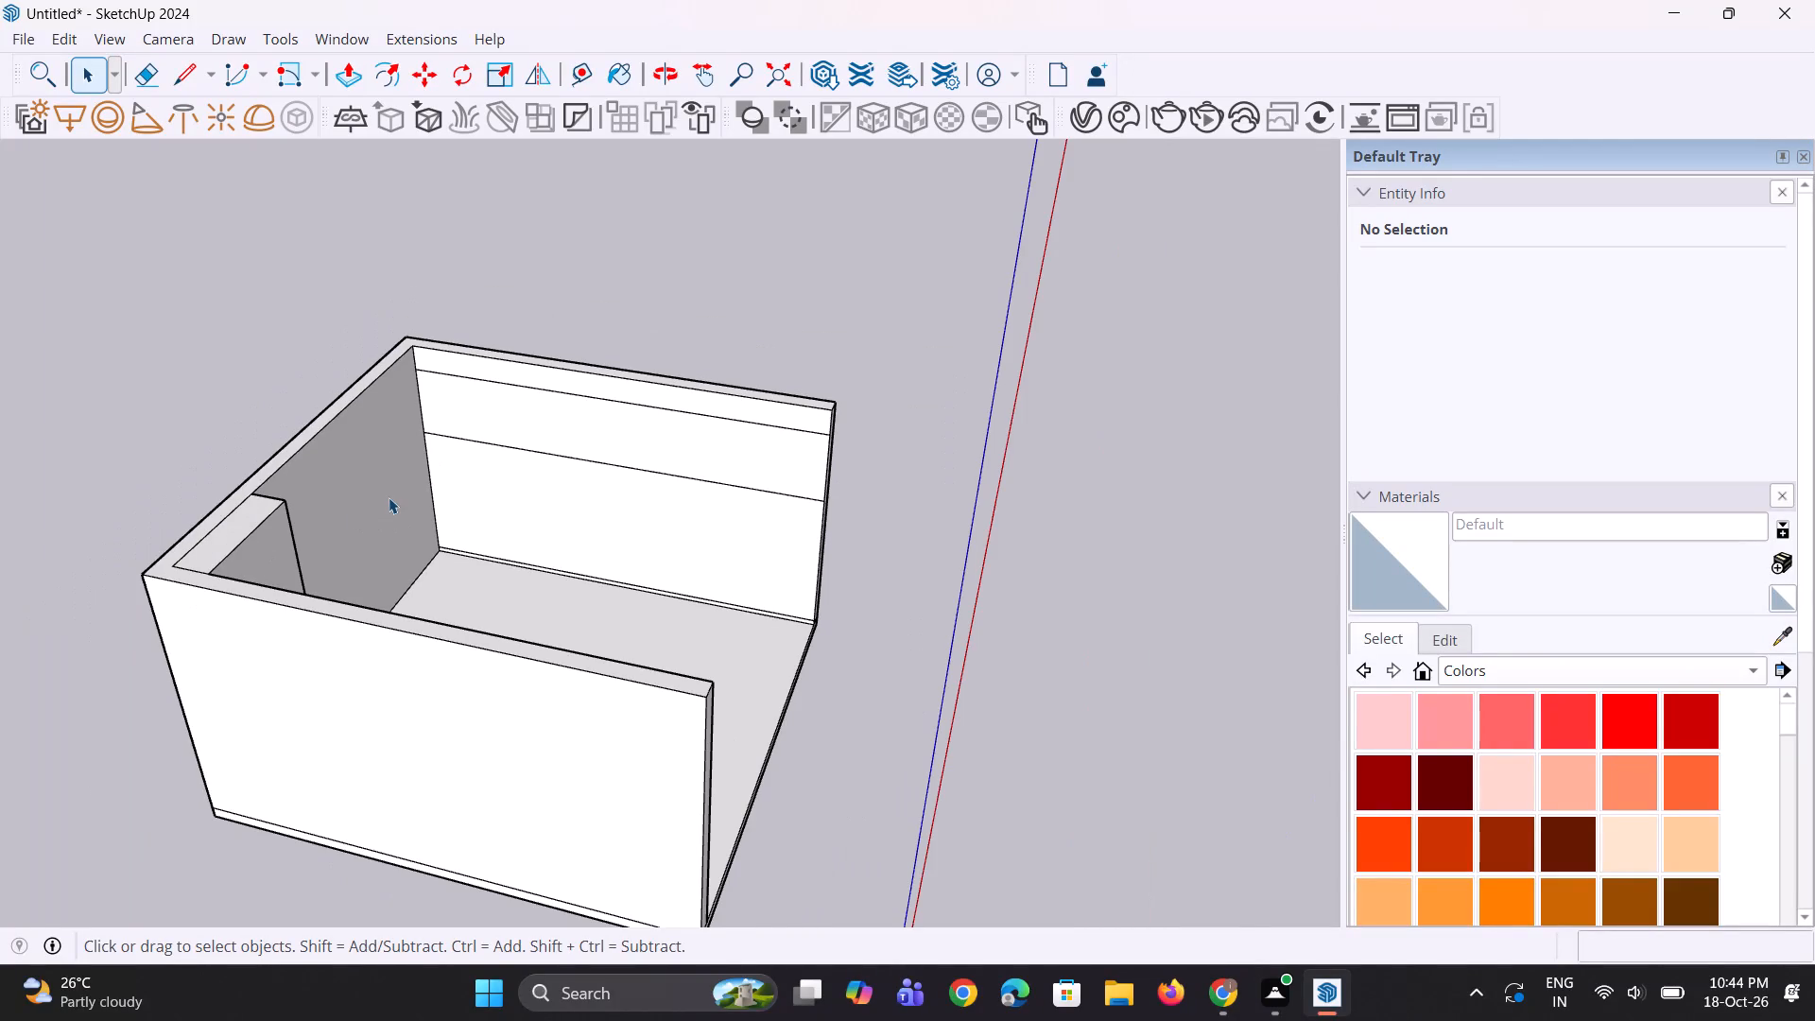
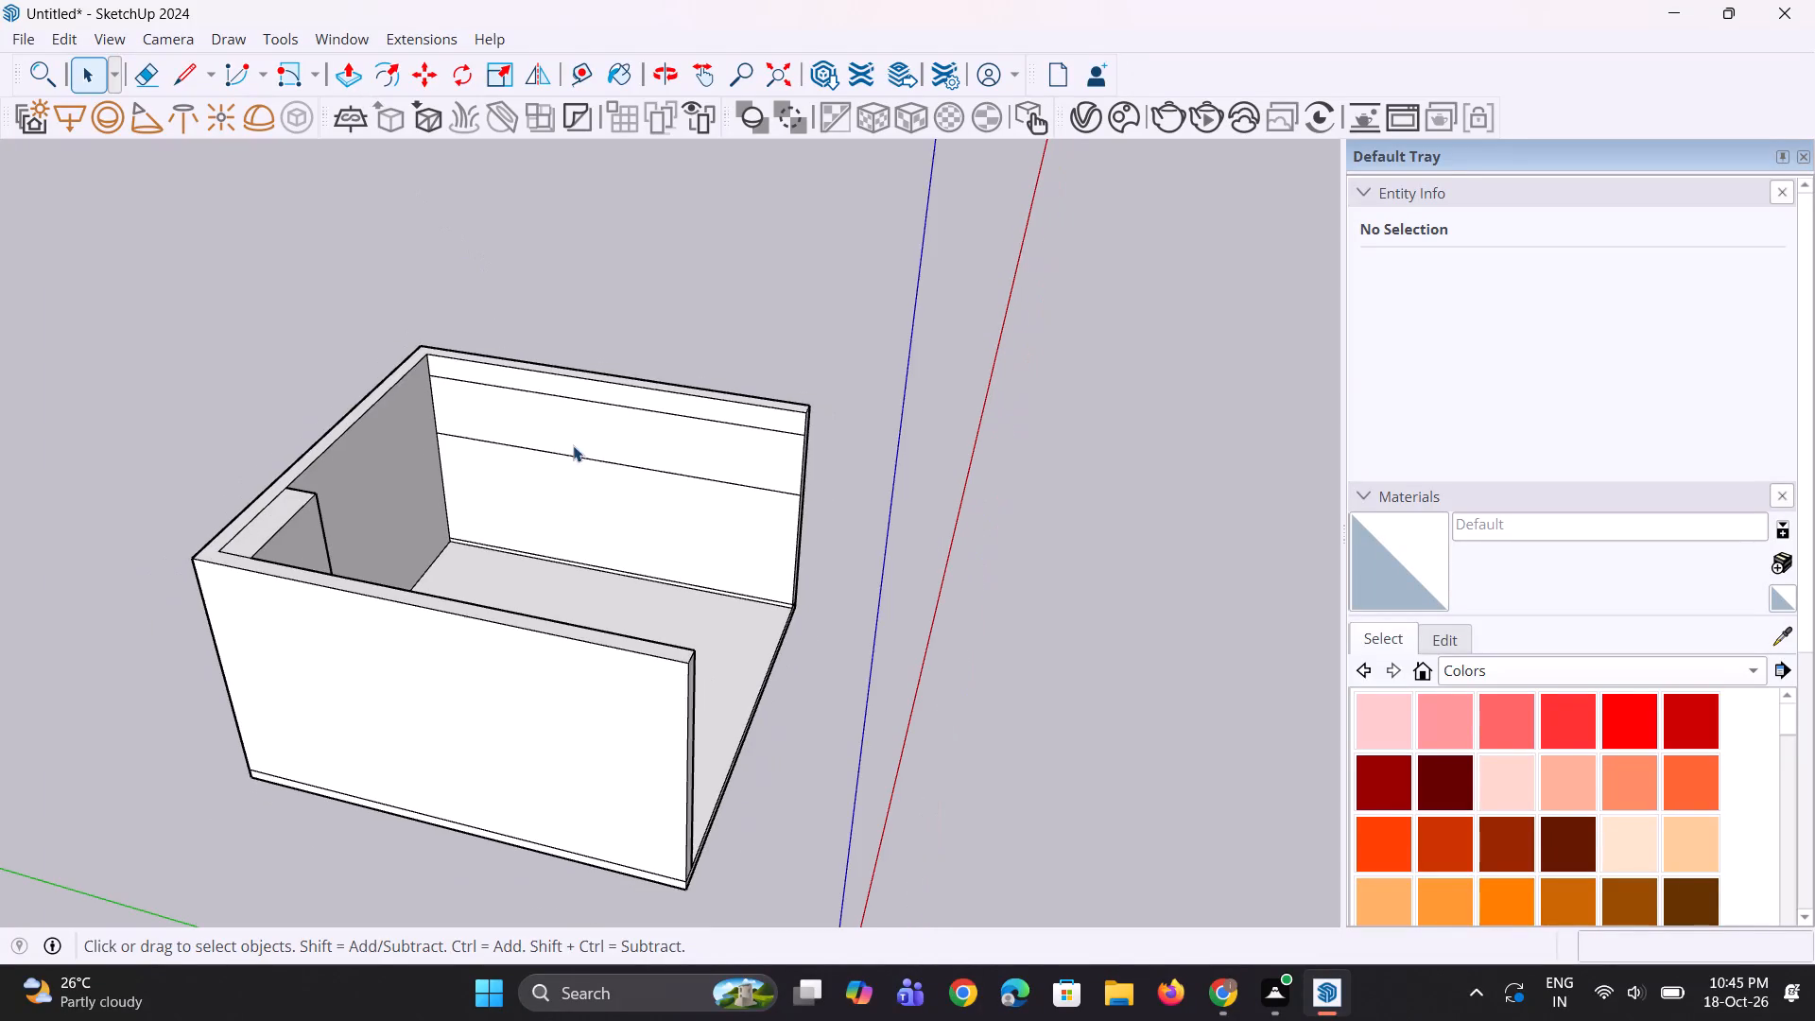
Copy the lower band's vertical corner edge on the side wall five times at 3' spacing towards the open end.
middle_click_drag(559, 438, 555, 407)
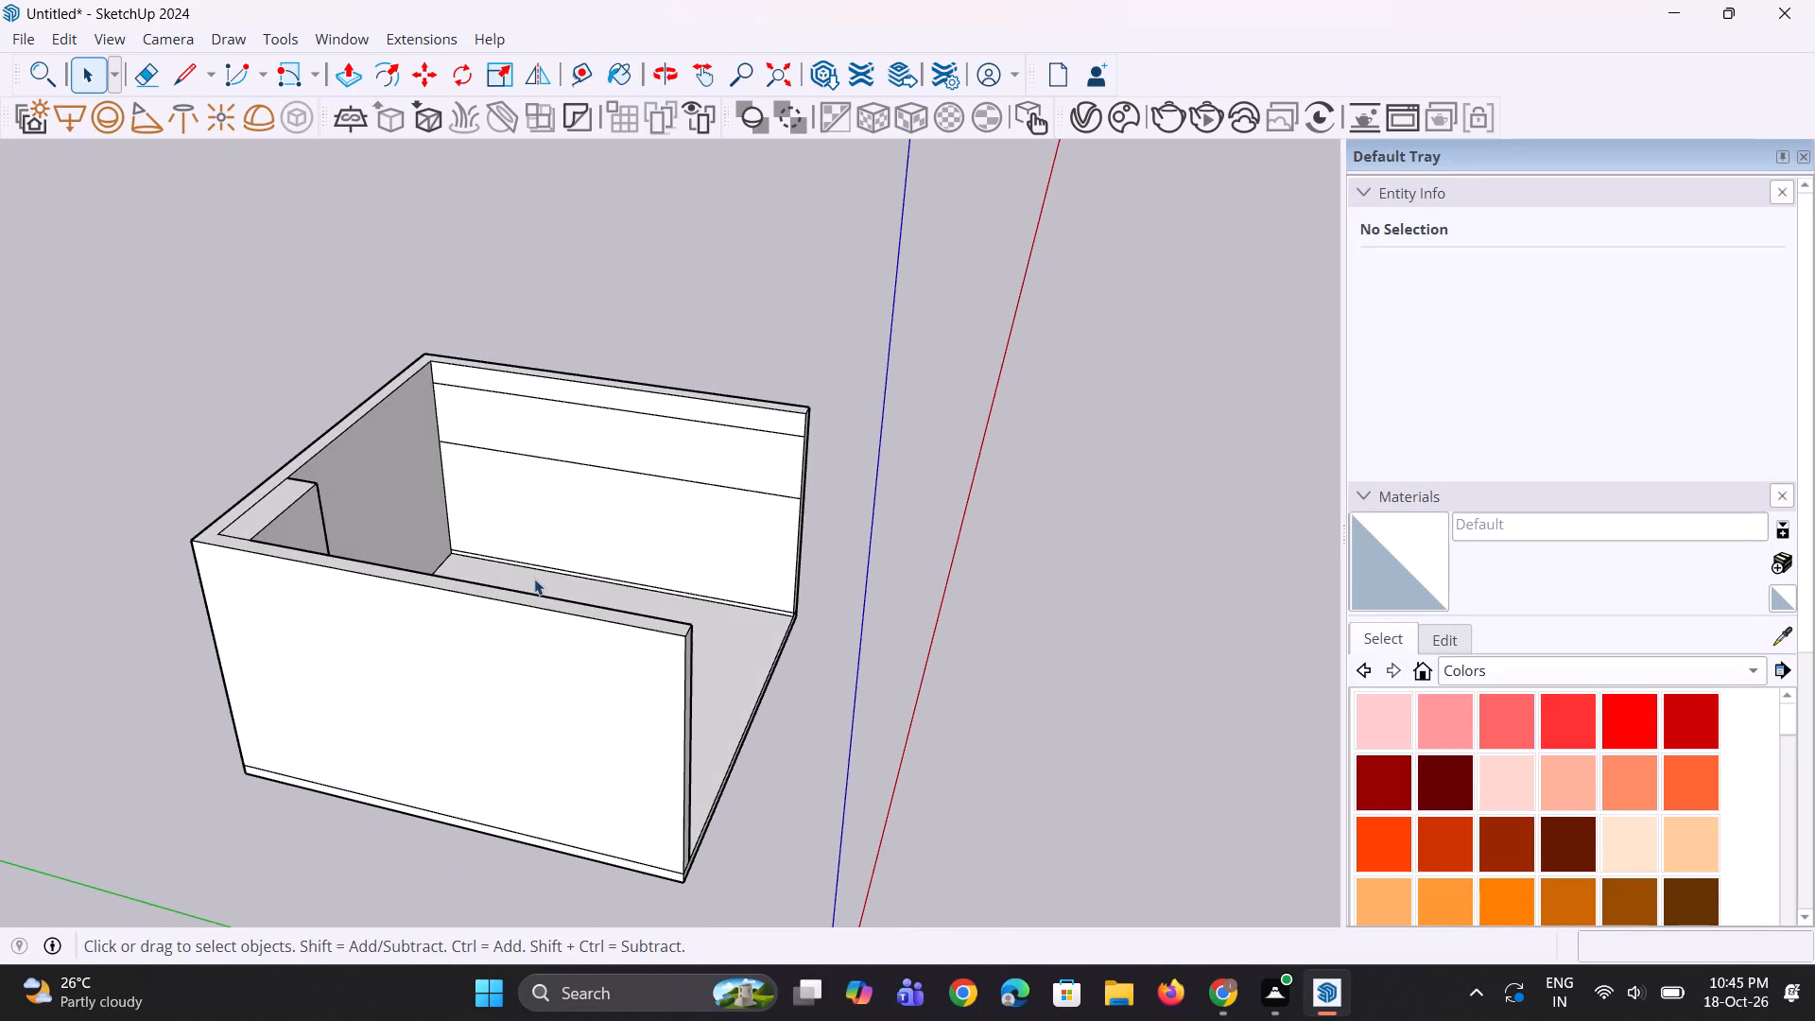
scroll(532, 579, "up", 4)
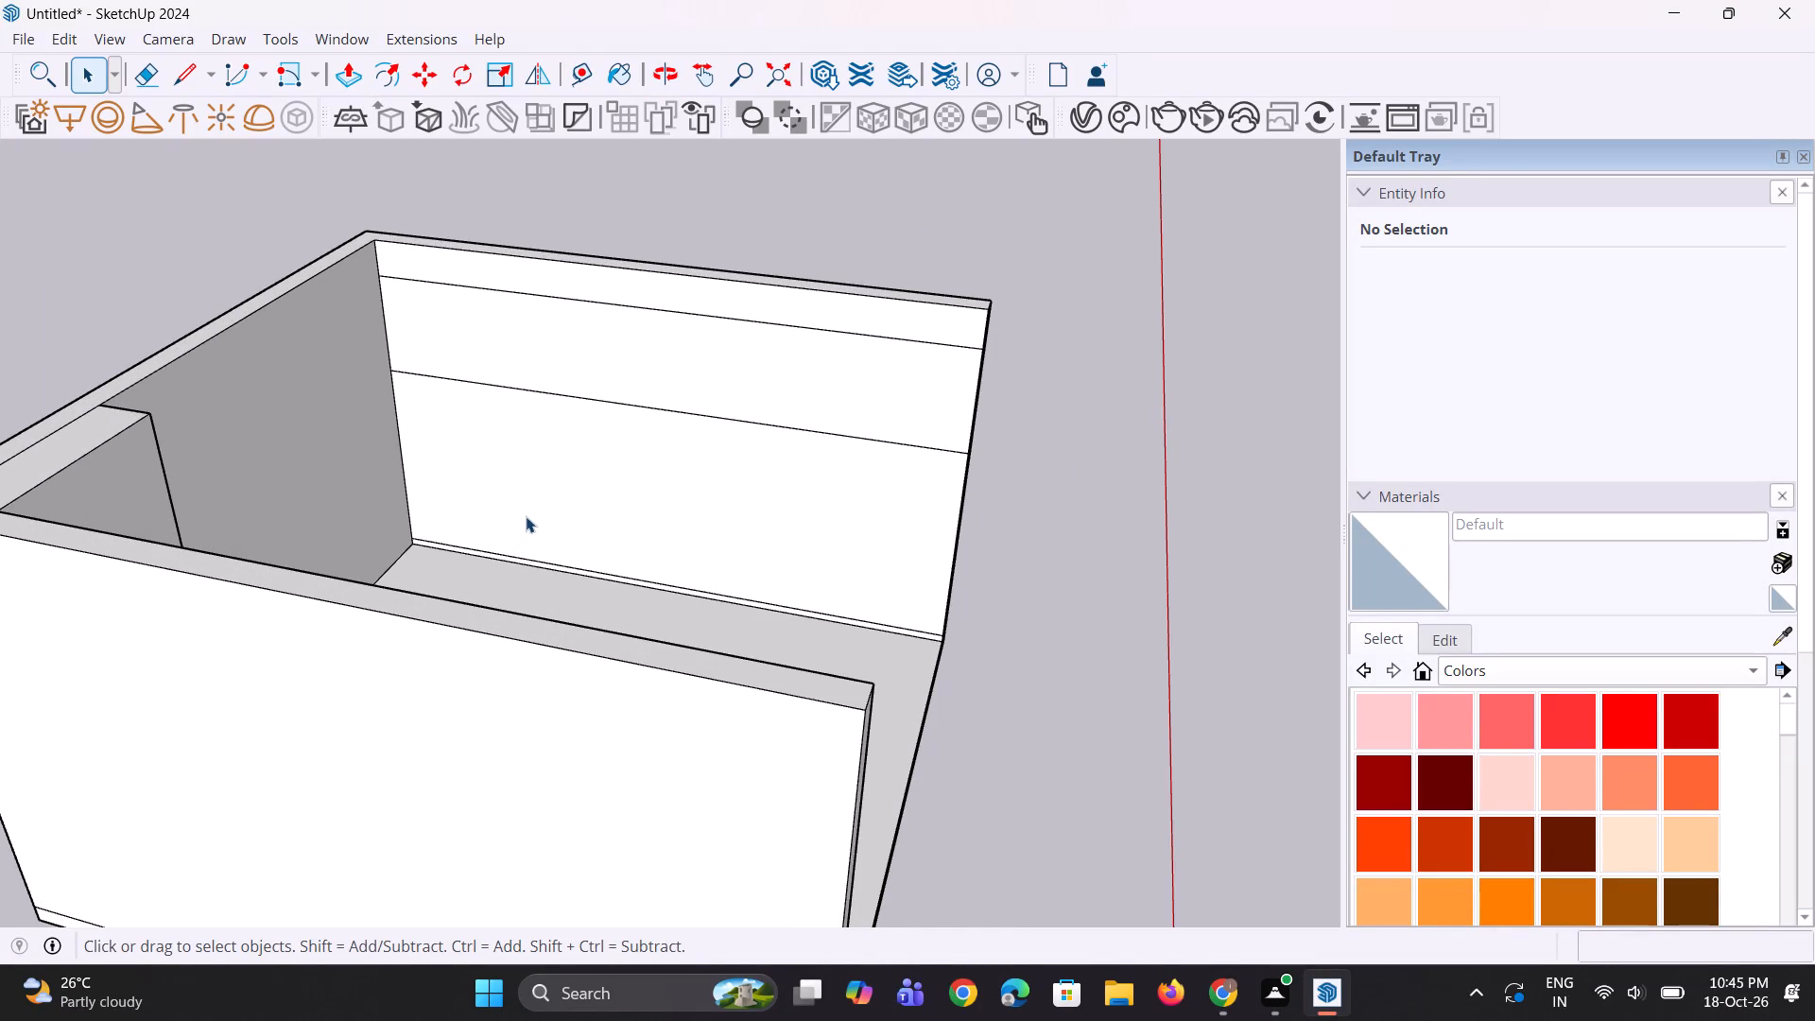
left_click(406, 485)
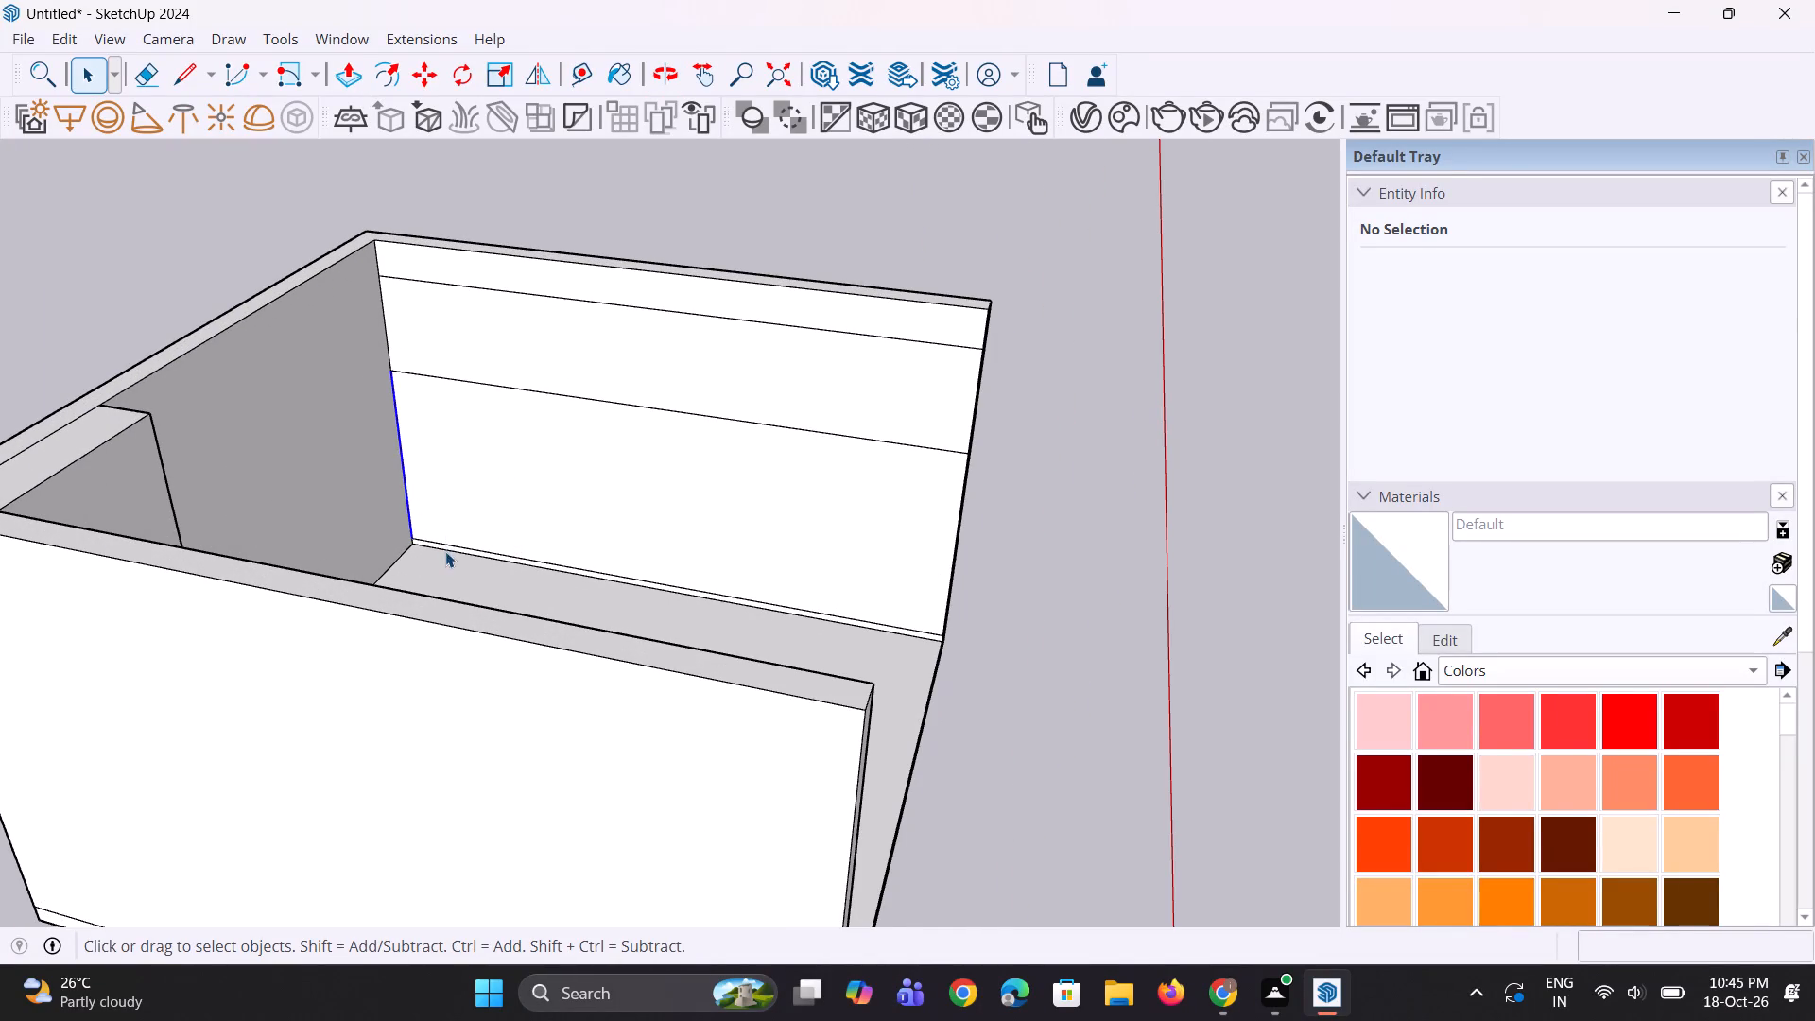
scroll(559, 516, "down", 4)
middle_click_drag(565, 517, 568, 541)
scroll(513, 519, "up", 4)
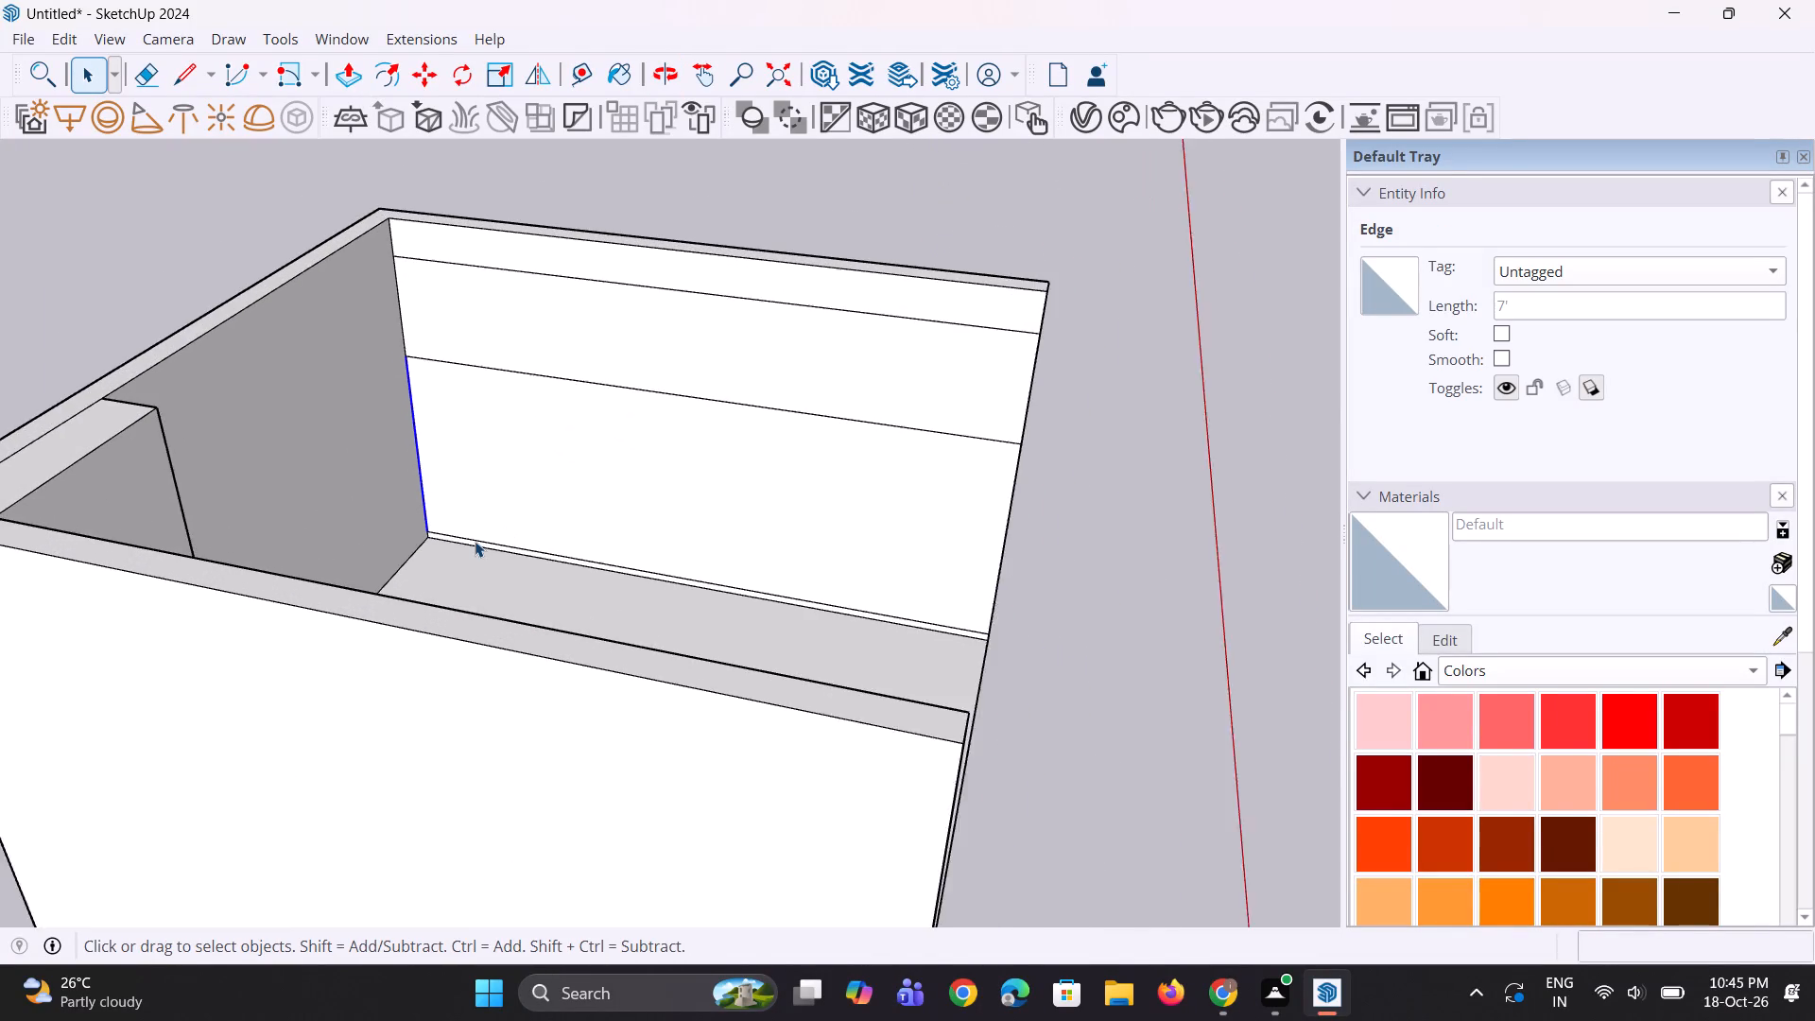
scroll(475, 541, "up", 1)
key("m")
scroll(471, 544, "up", 1)
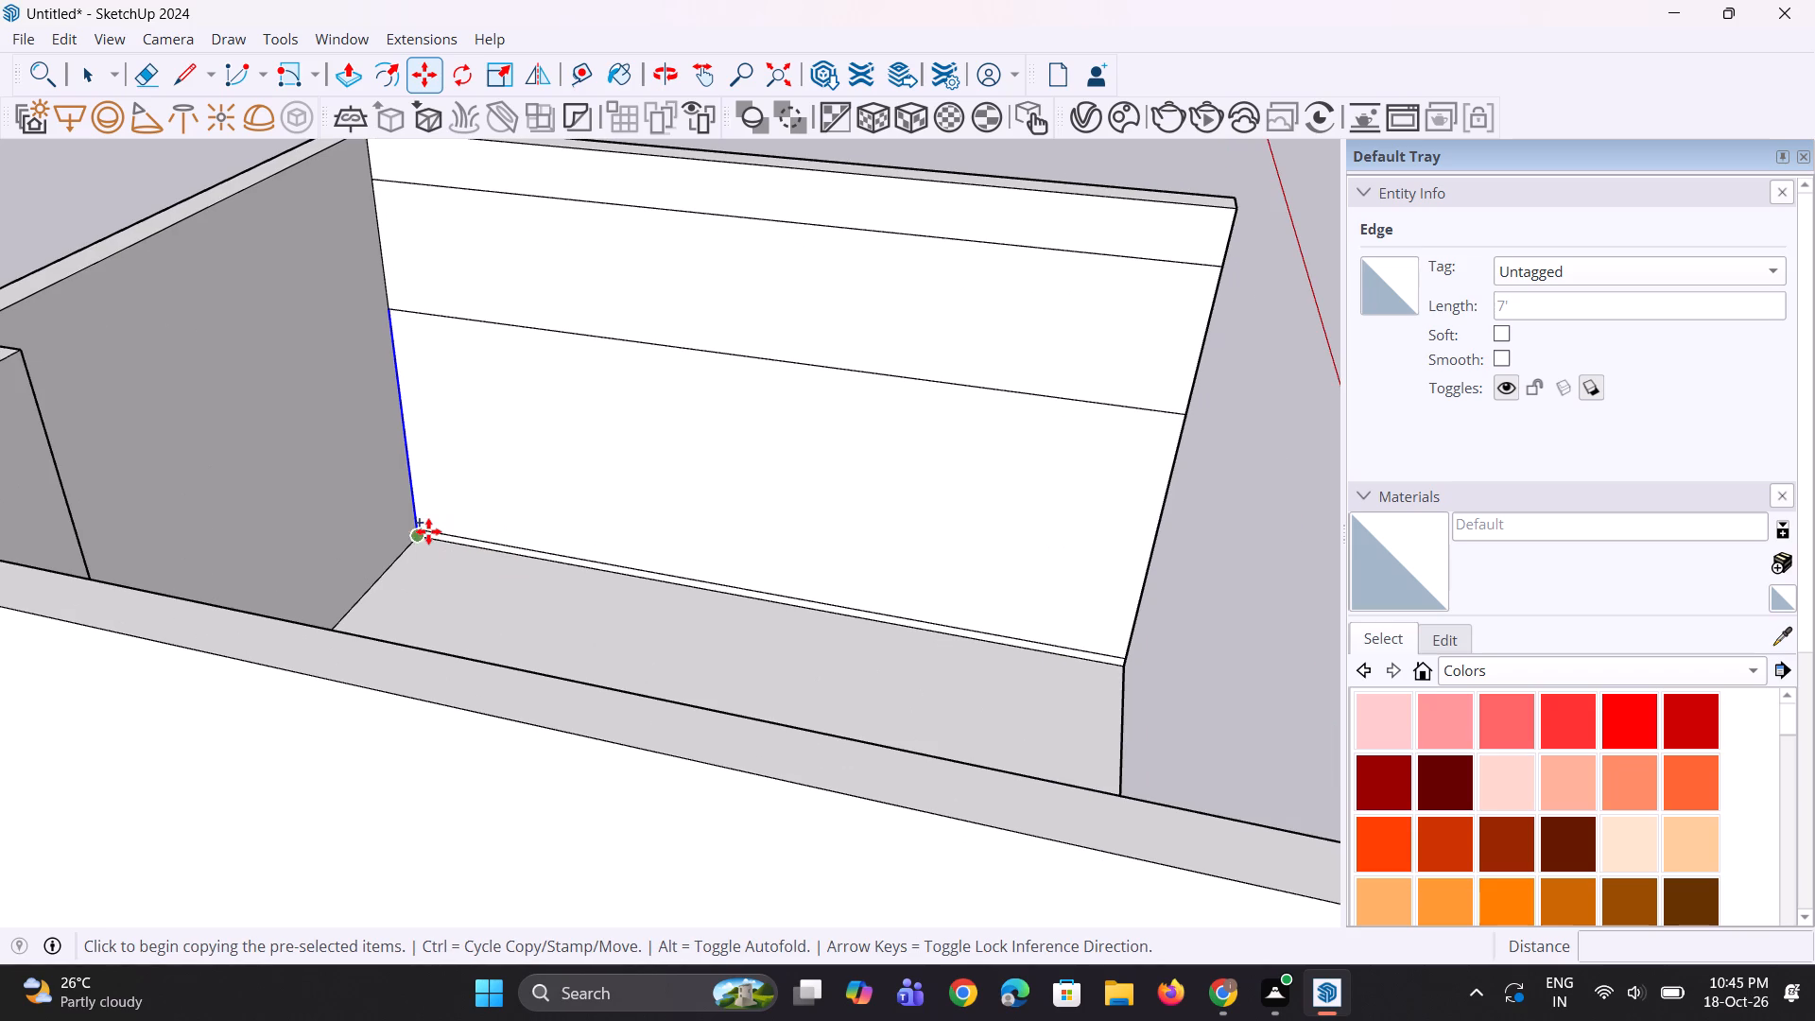
left_click(426, 531)
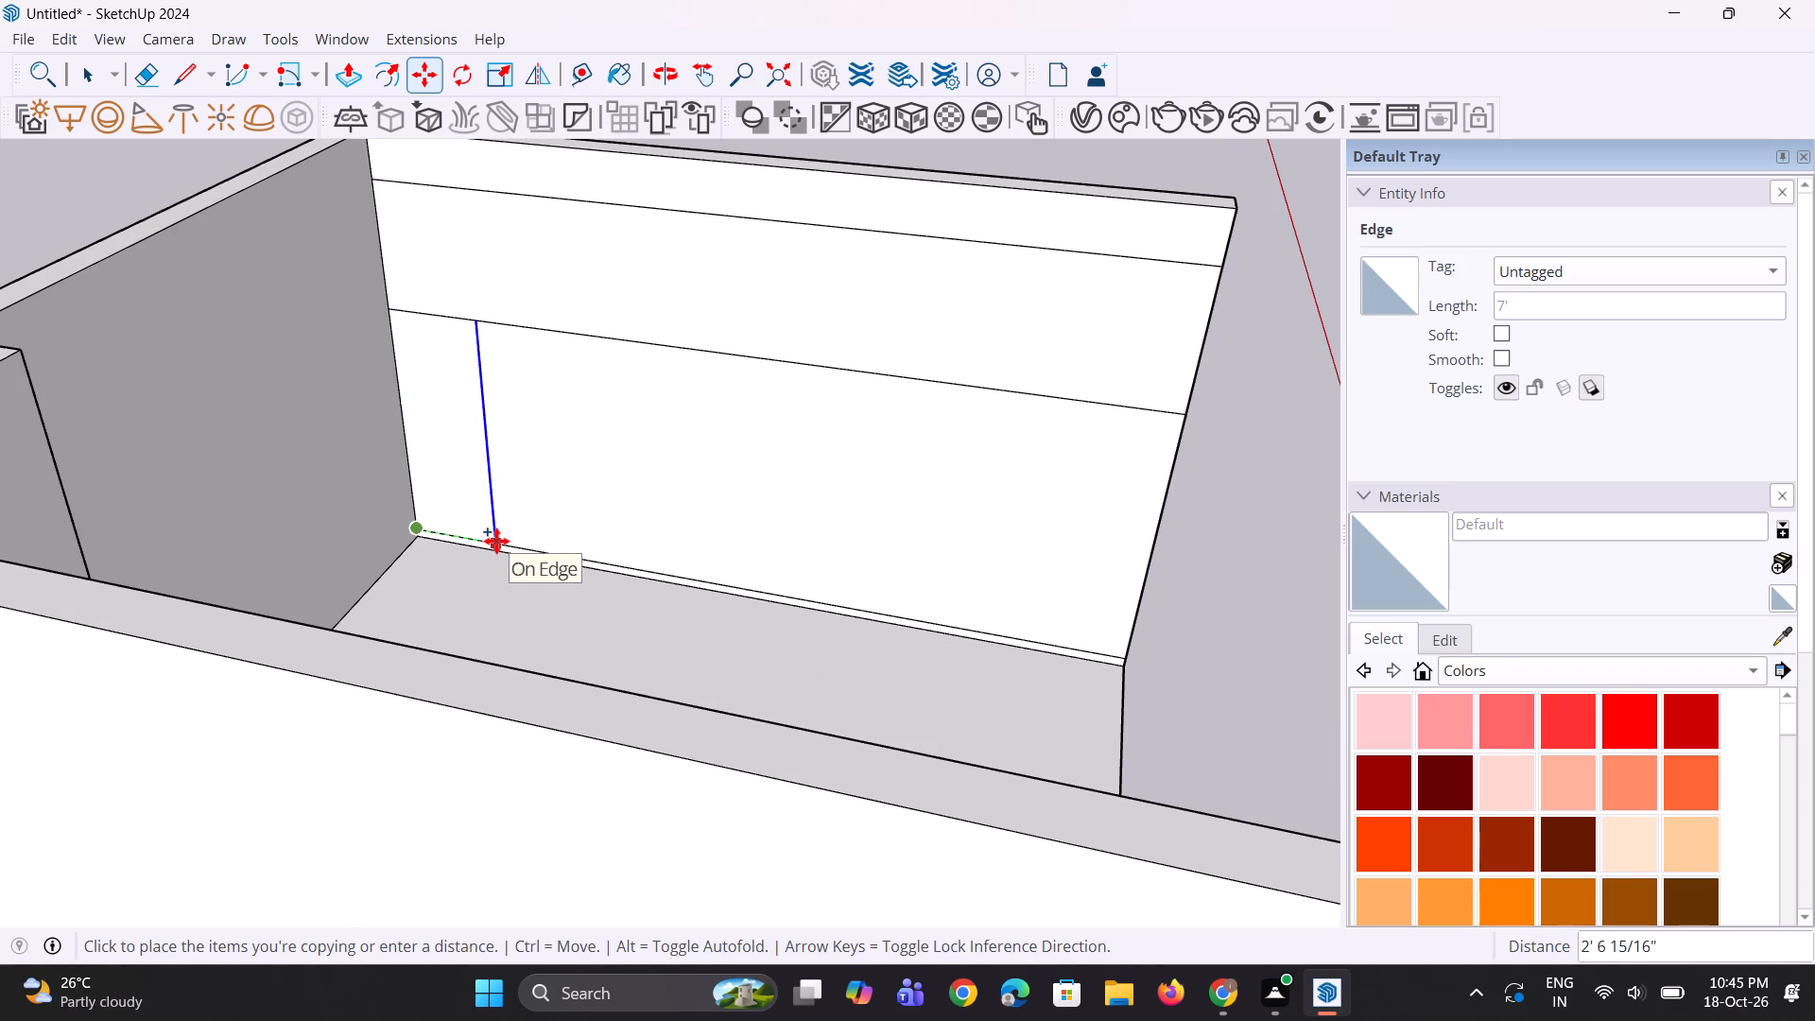
key("2")
key("BackSpace")
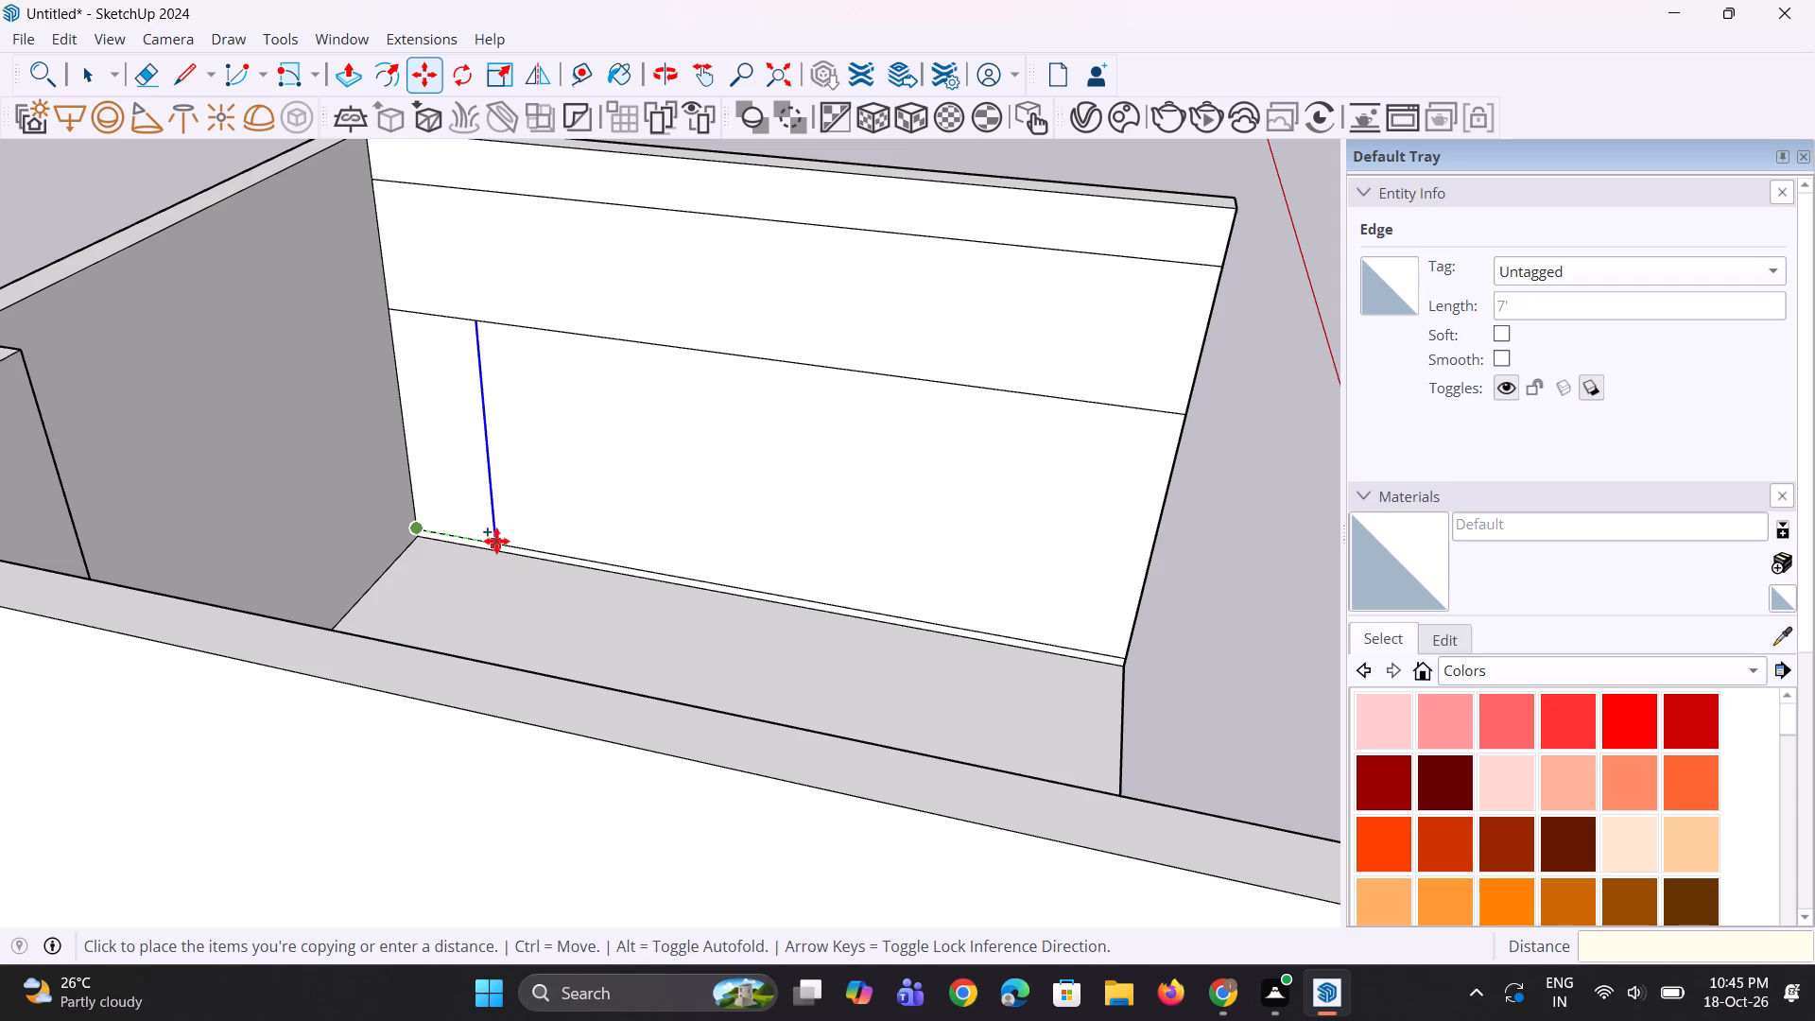
key("3")
key("apostrophe")
key("Return")
middle_click_drag(523, 541, 537, 539)
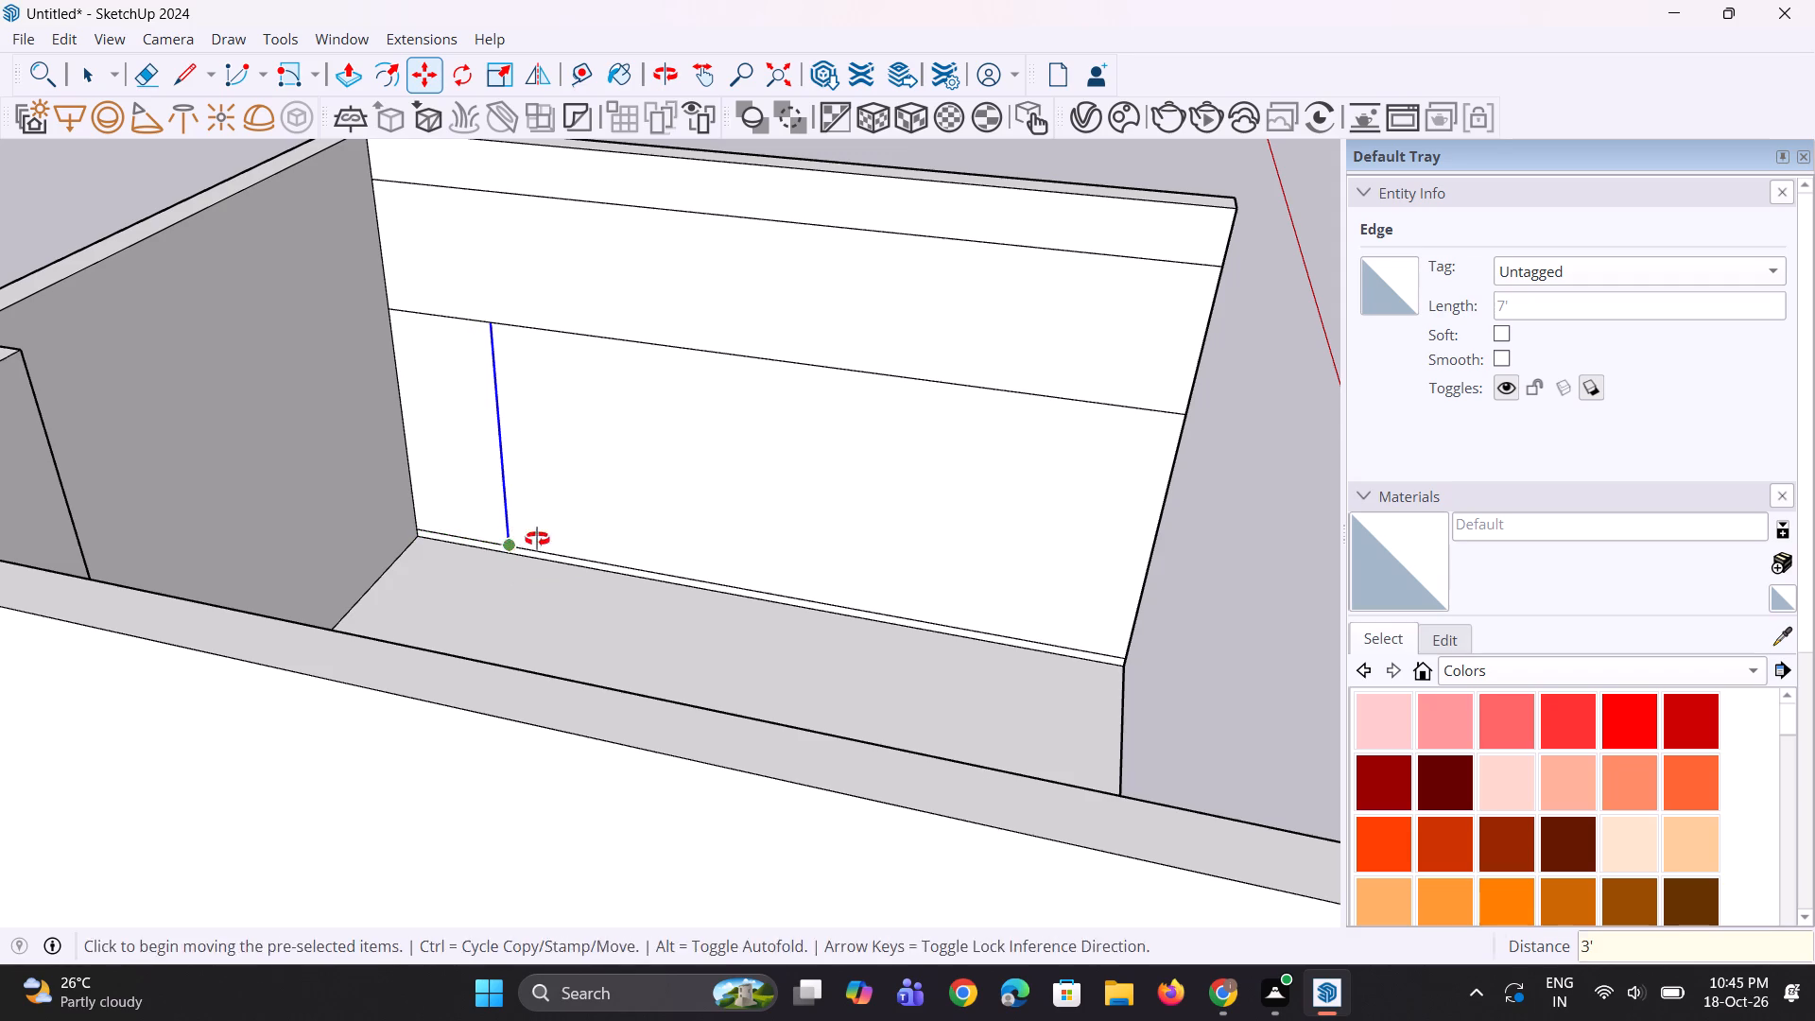
middle_click_drag(537, 539, 587, 522)
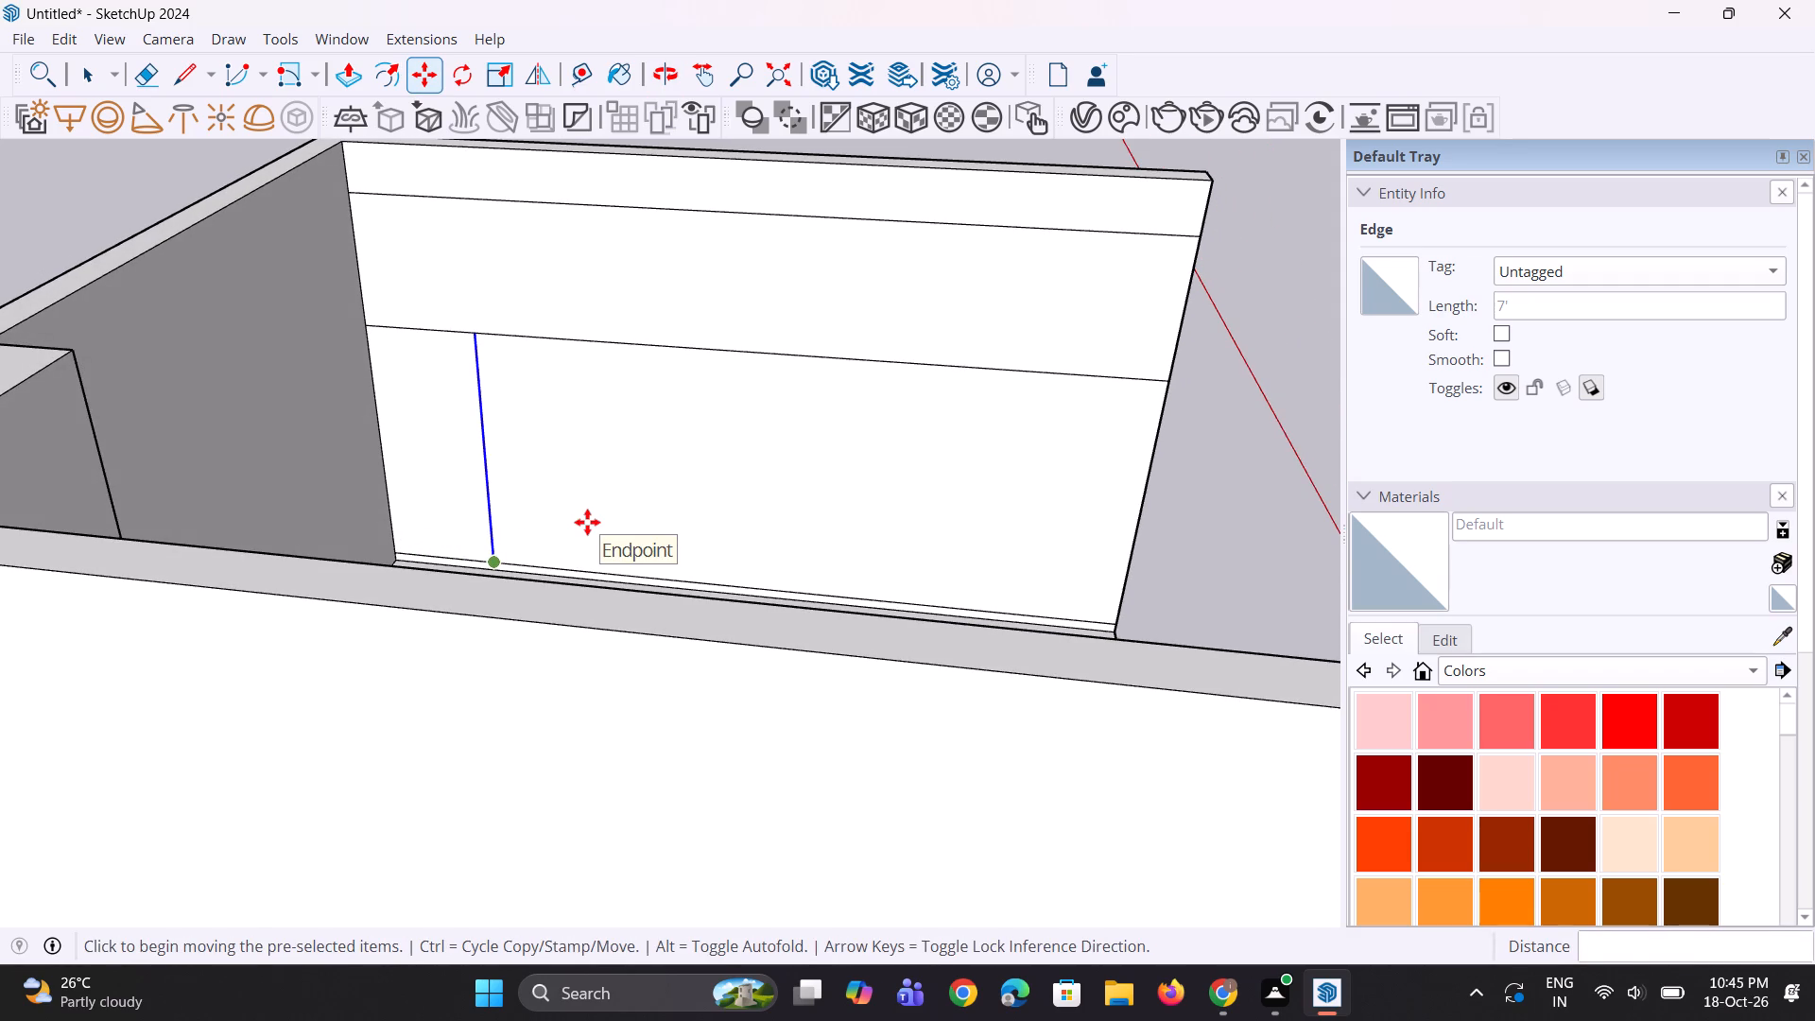
type("*5")
key("Return")
middle_click_drag(869, 620, 837, 622)
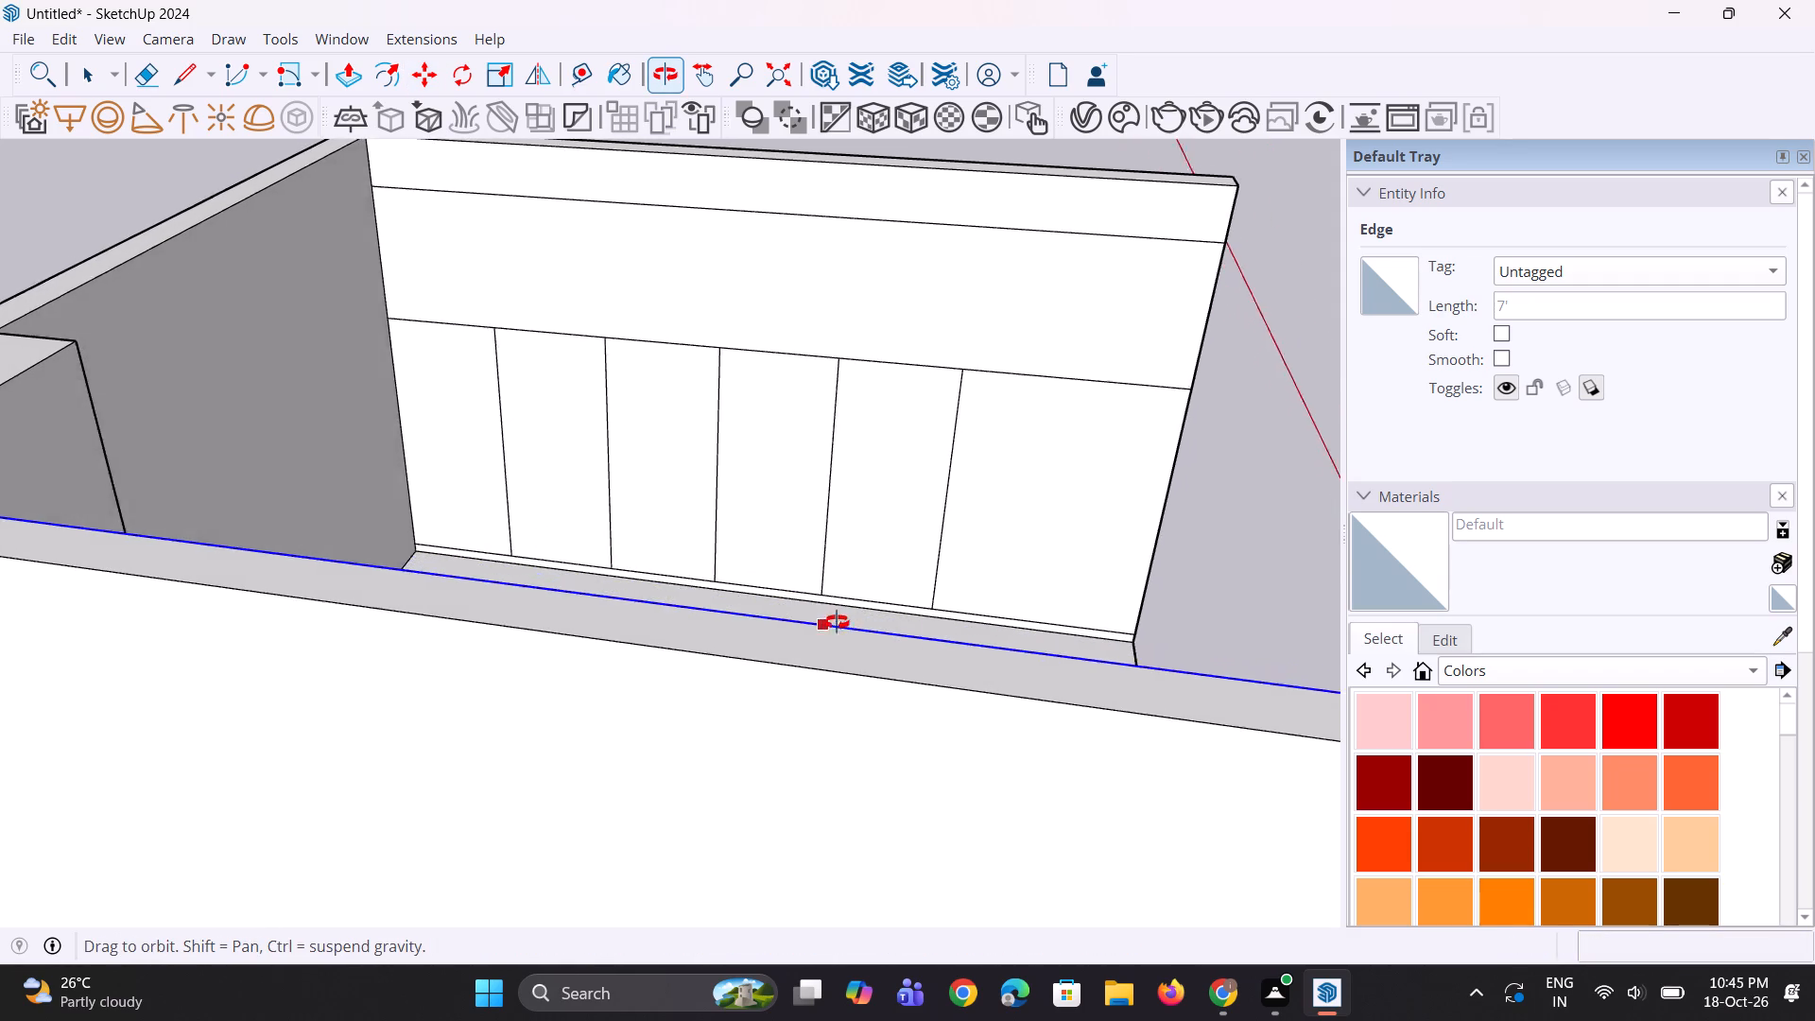
middle_click_drag(837, 622, 745, 636)
key("space")
scroll(700, 531, "down", 4)
key("space")
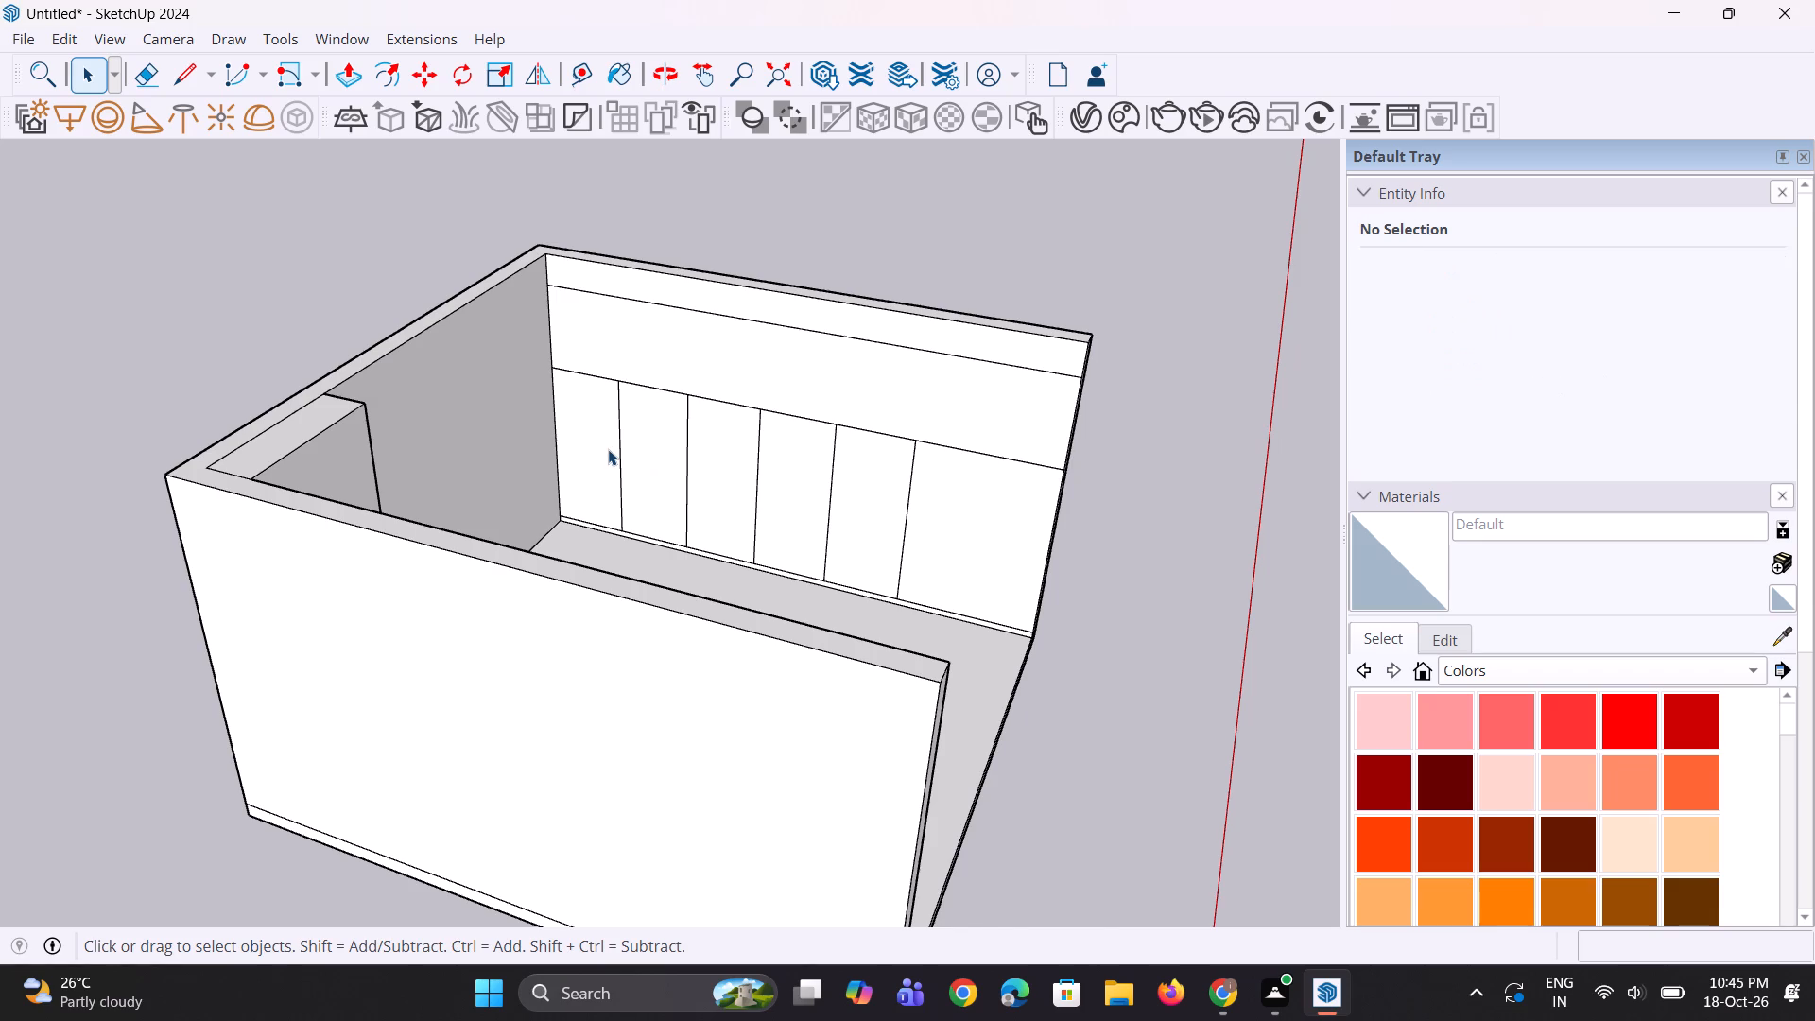
Copy the 3'6" vertical corner edge of the band above five times at 3' spacing, aligned with the lower dividers.
scroll(608, 449, "up", 3)
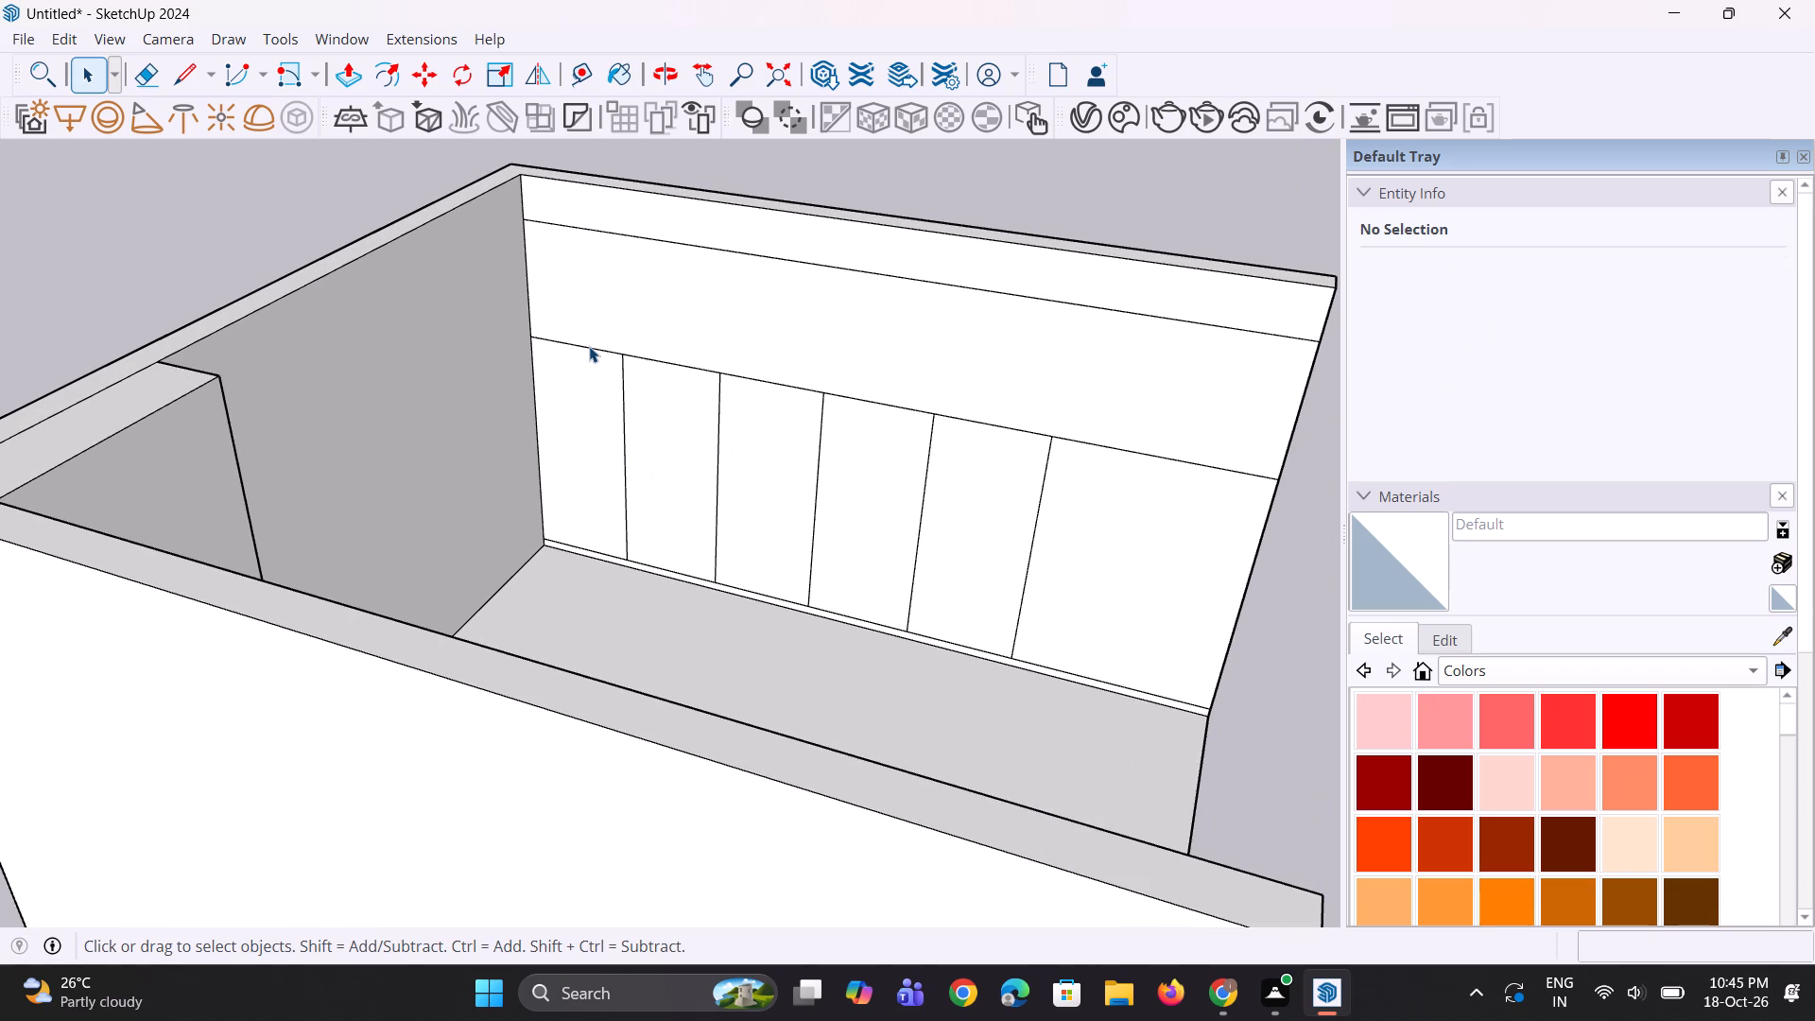
left_click(531, 287)
left_click(530, 289)
scroll(546, 395, "down", 3)
scroll(579, 380, "up", 1)
middle_click_drag(583, 379, 600, 376)
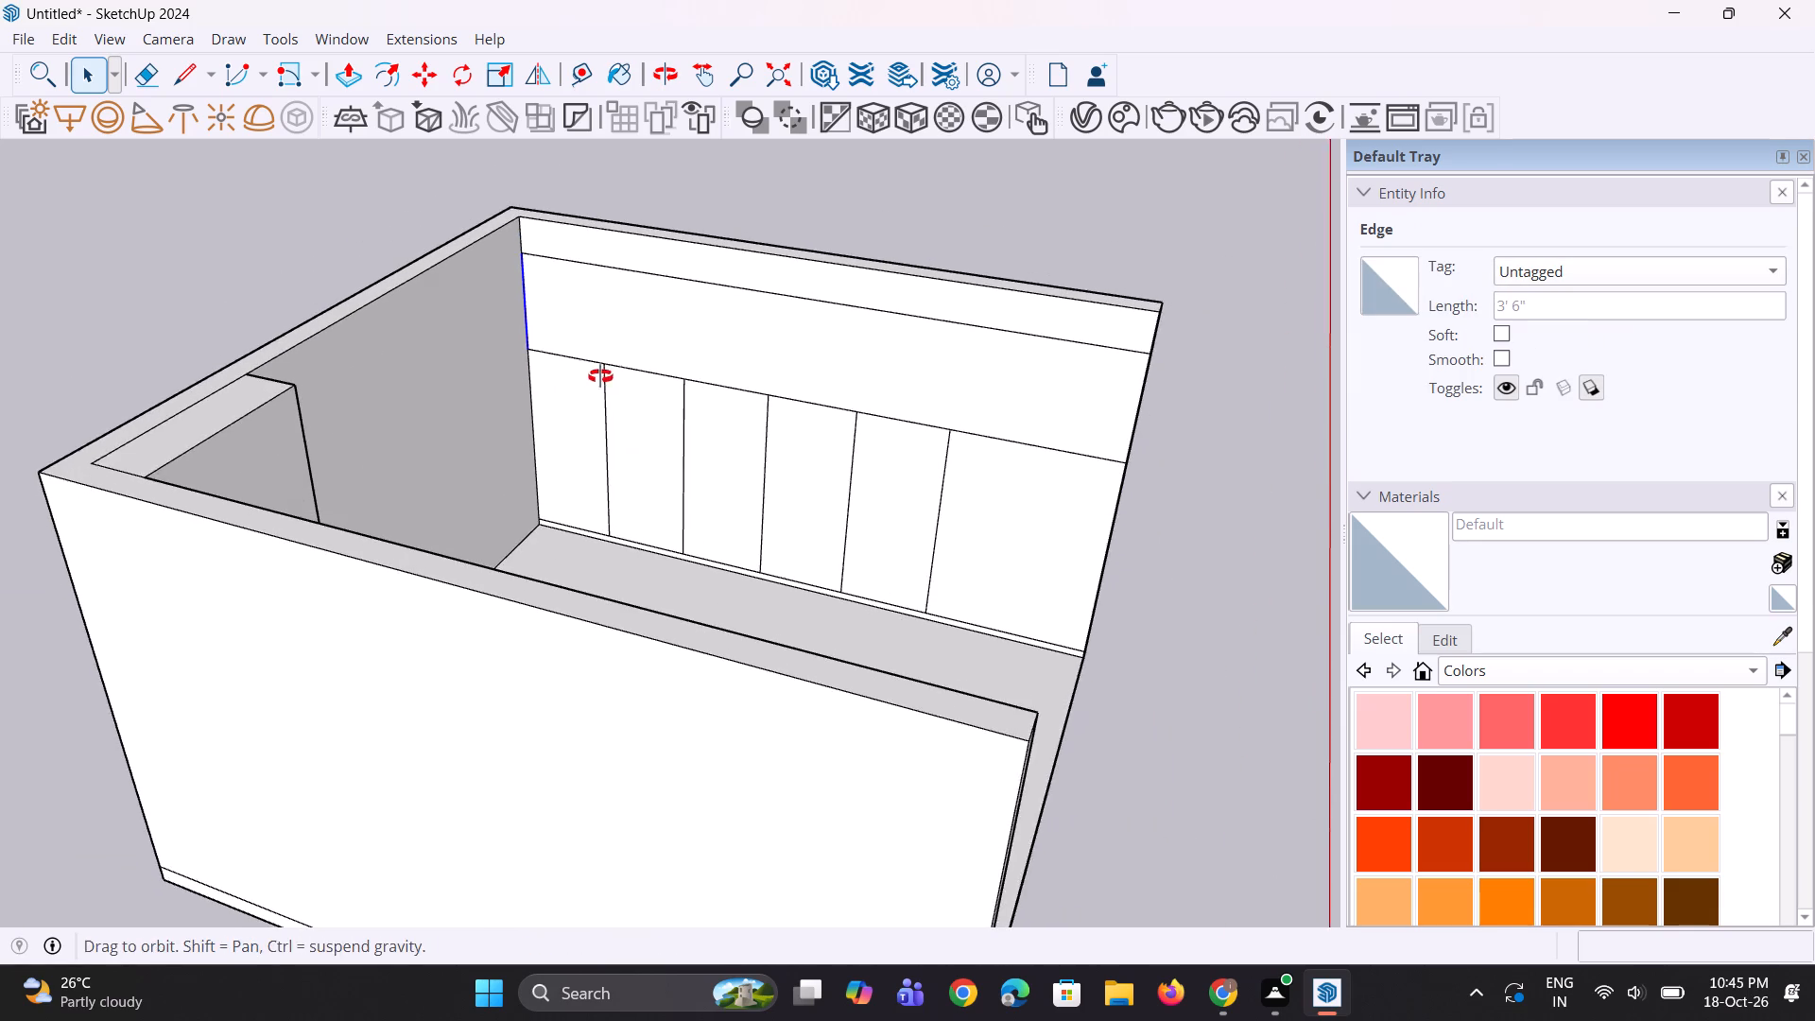
middle_click_drag(600, 376, 604, 376)
key("m")
scroll(582, 366, "up", 2)
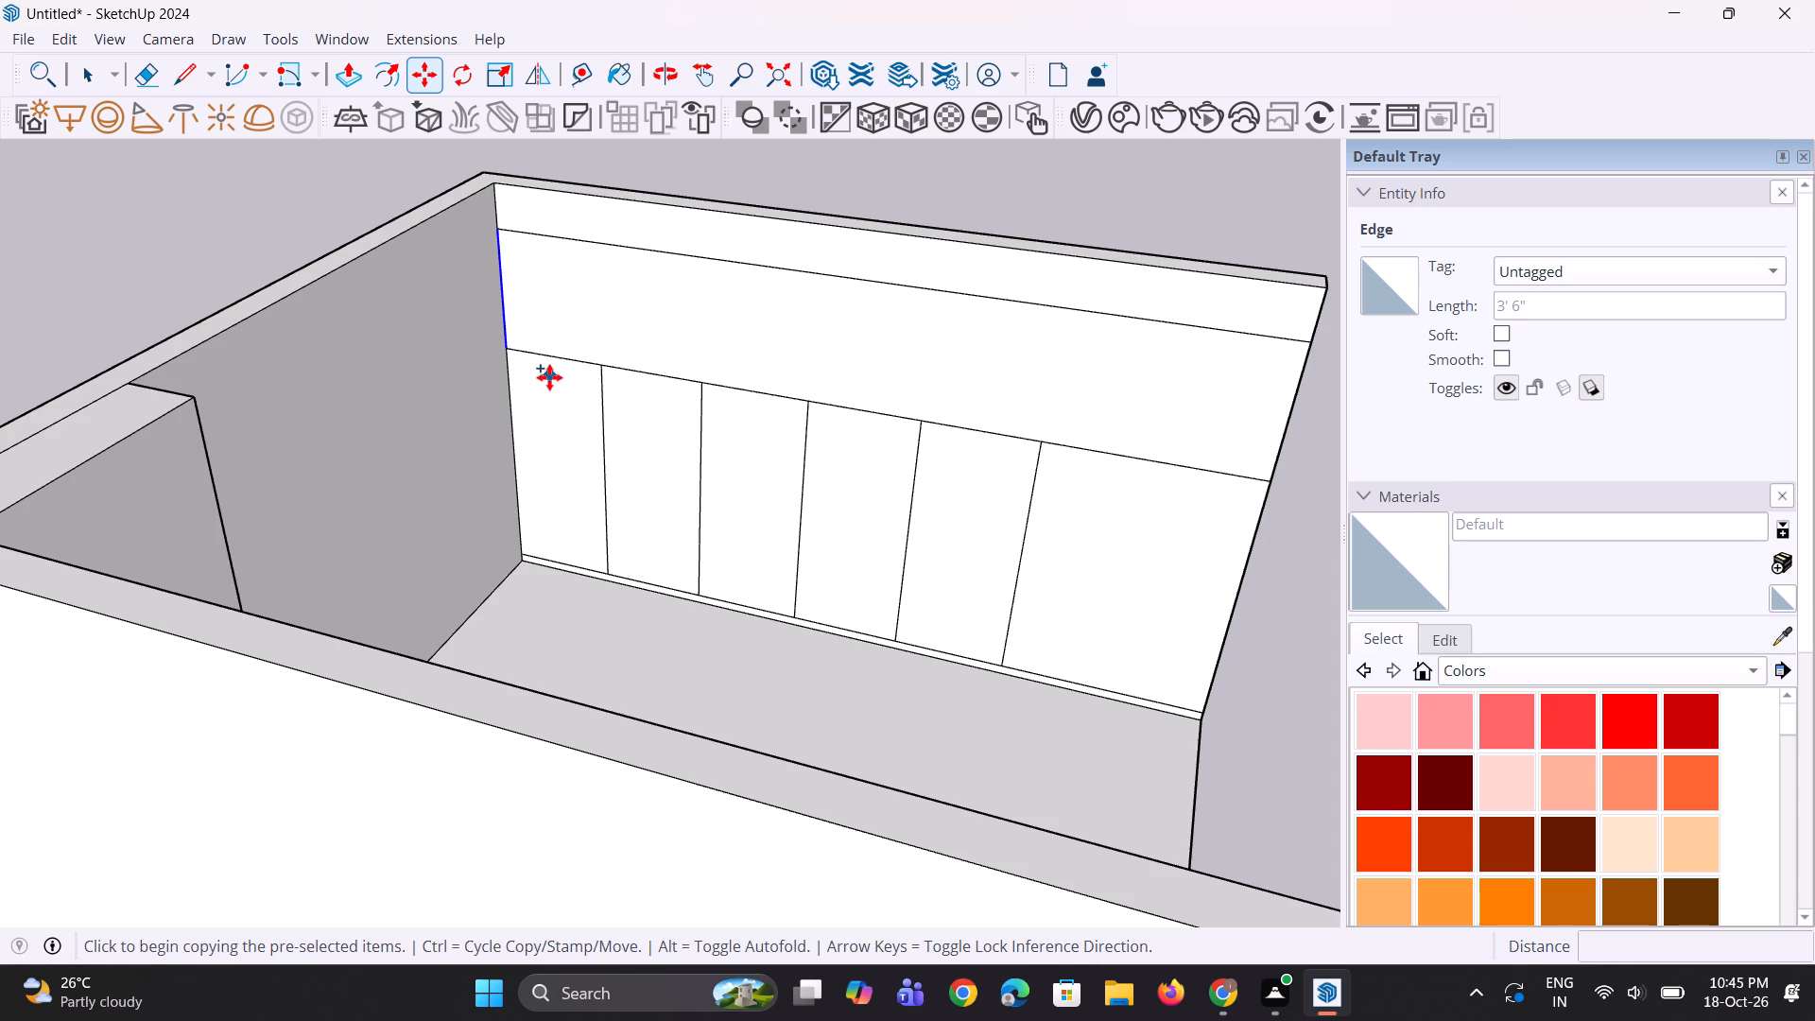
scroll(541, 381, "up", 1)
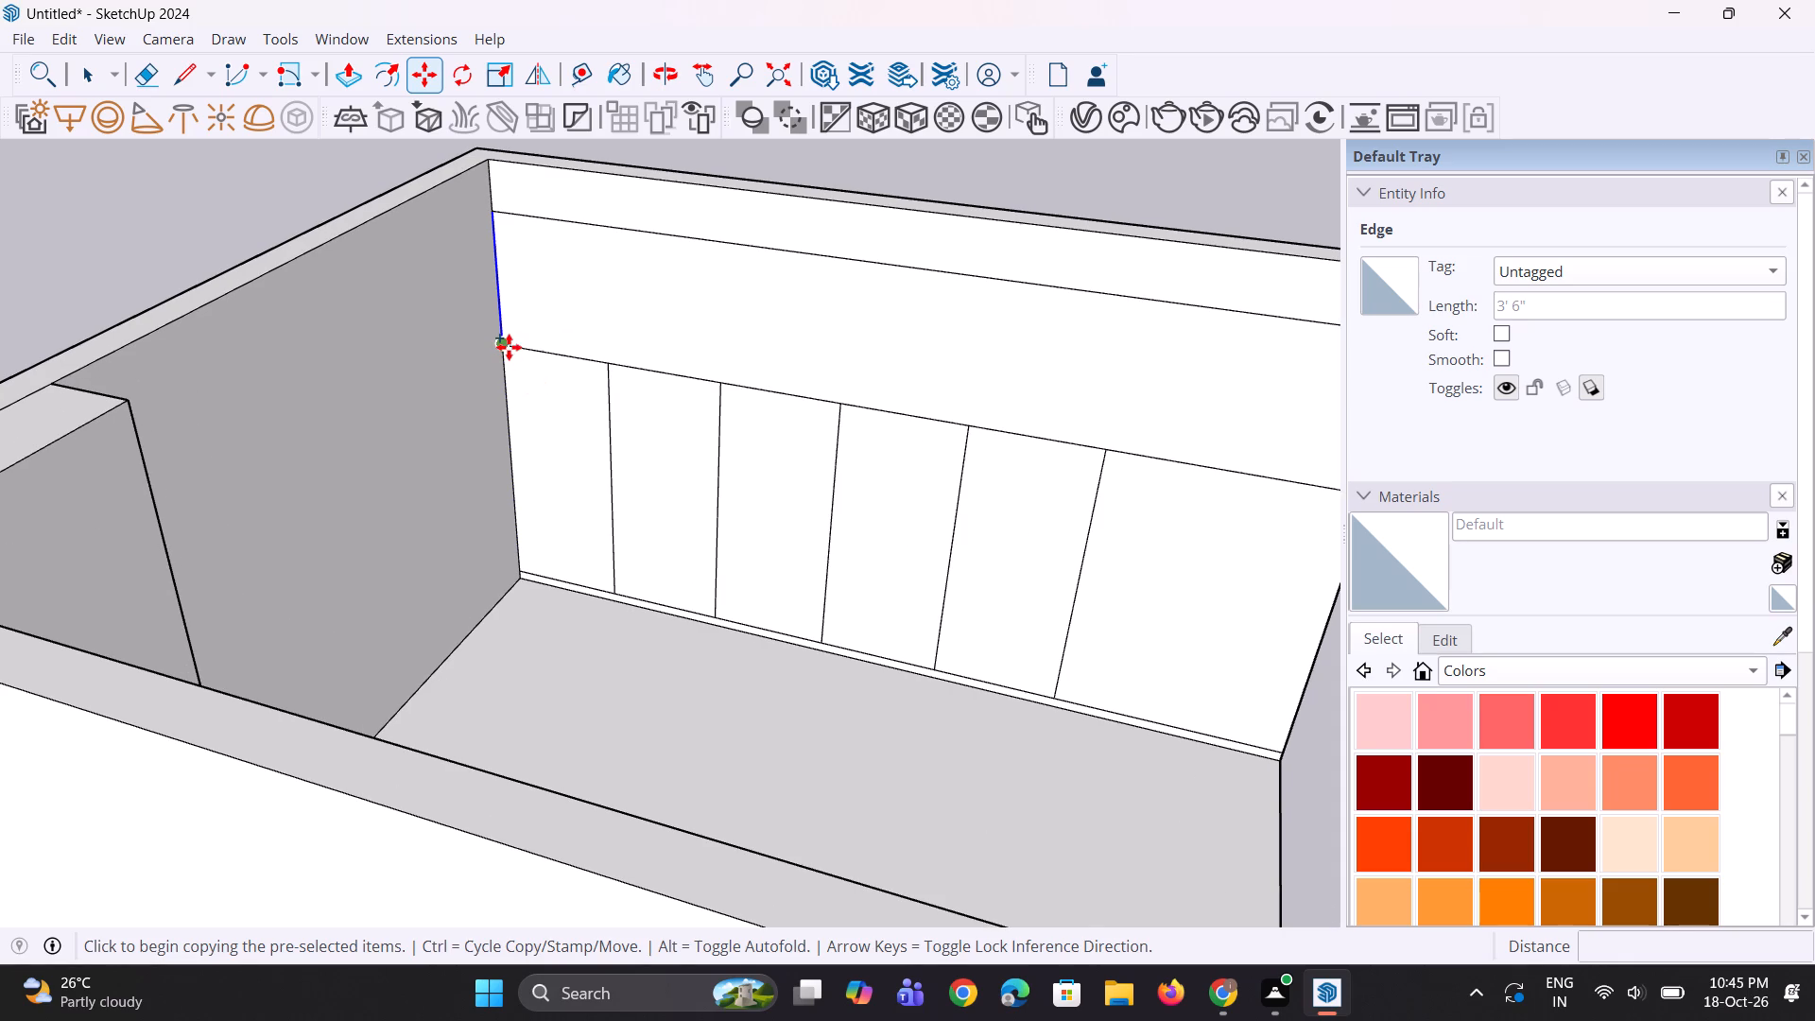
left_click(509, 347)
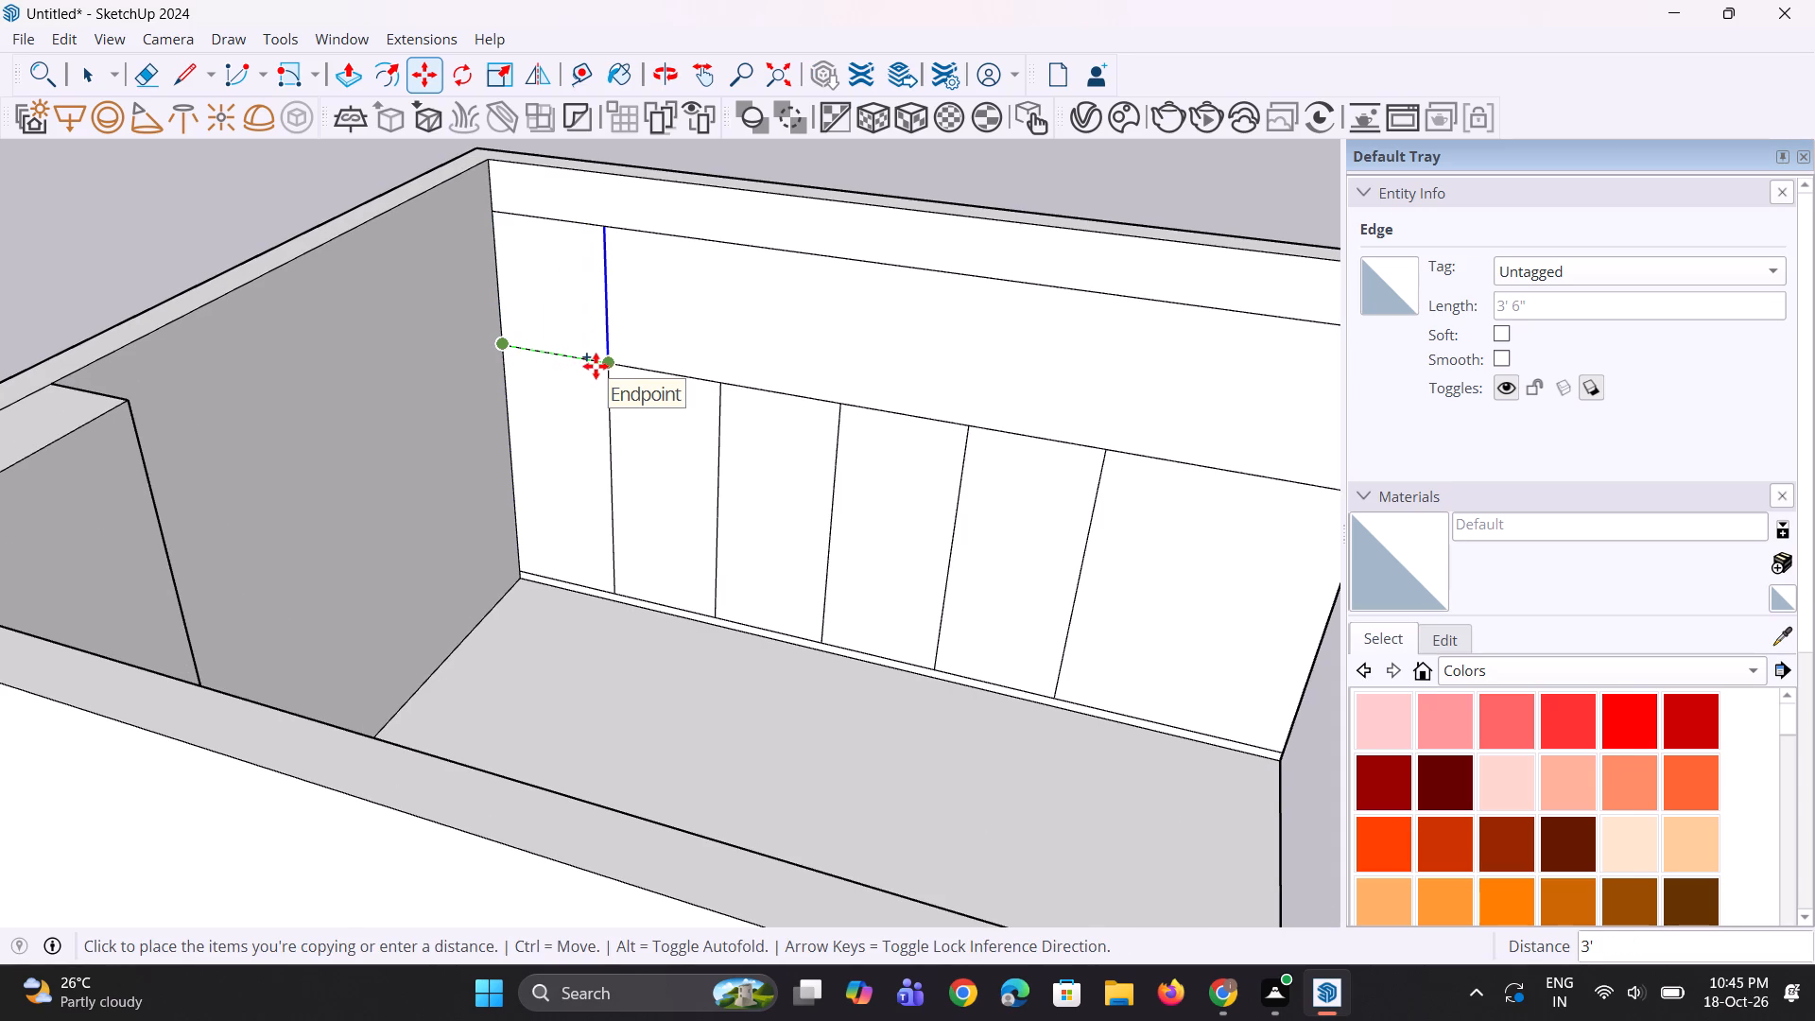
scroll(596, 366, "up", 4)
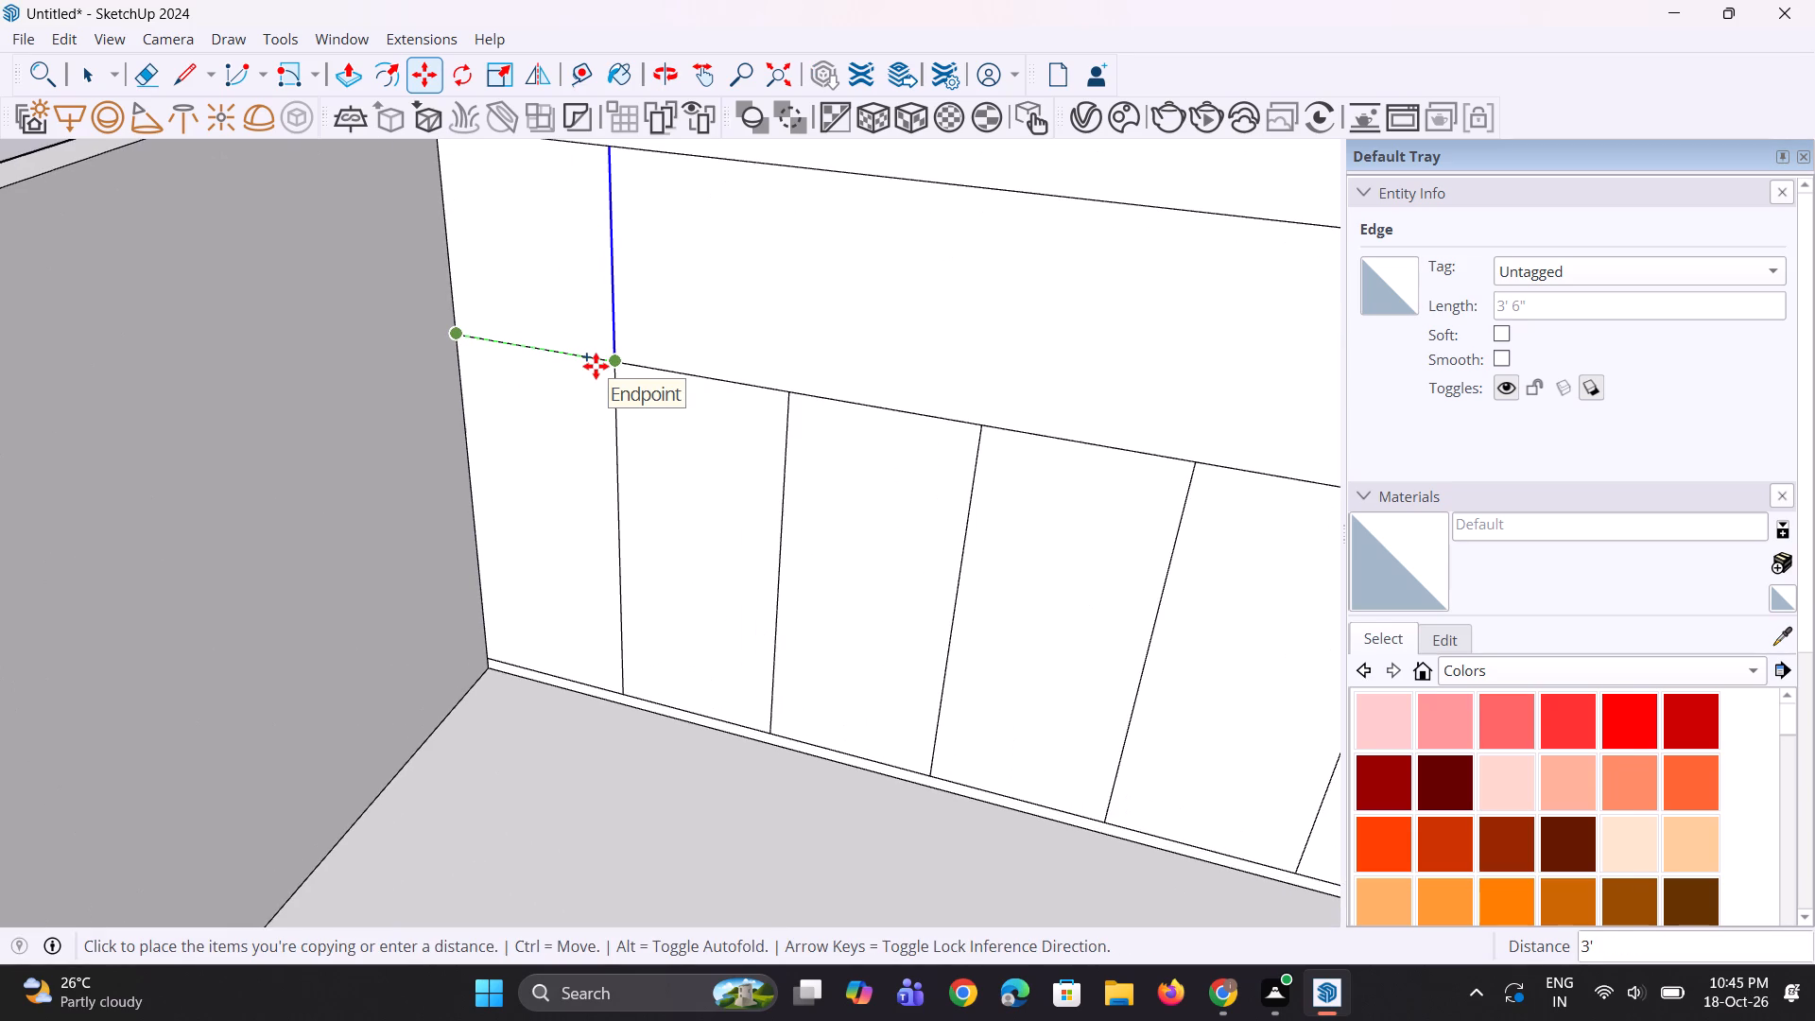
left_click(596, 366)
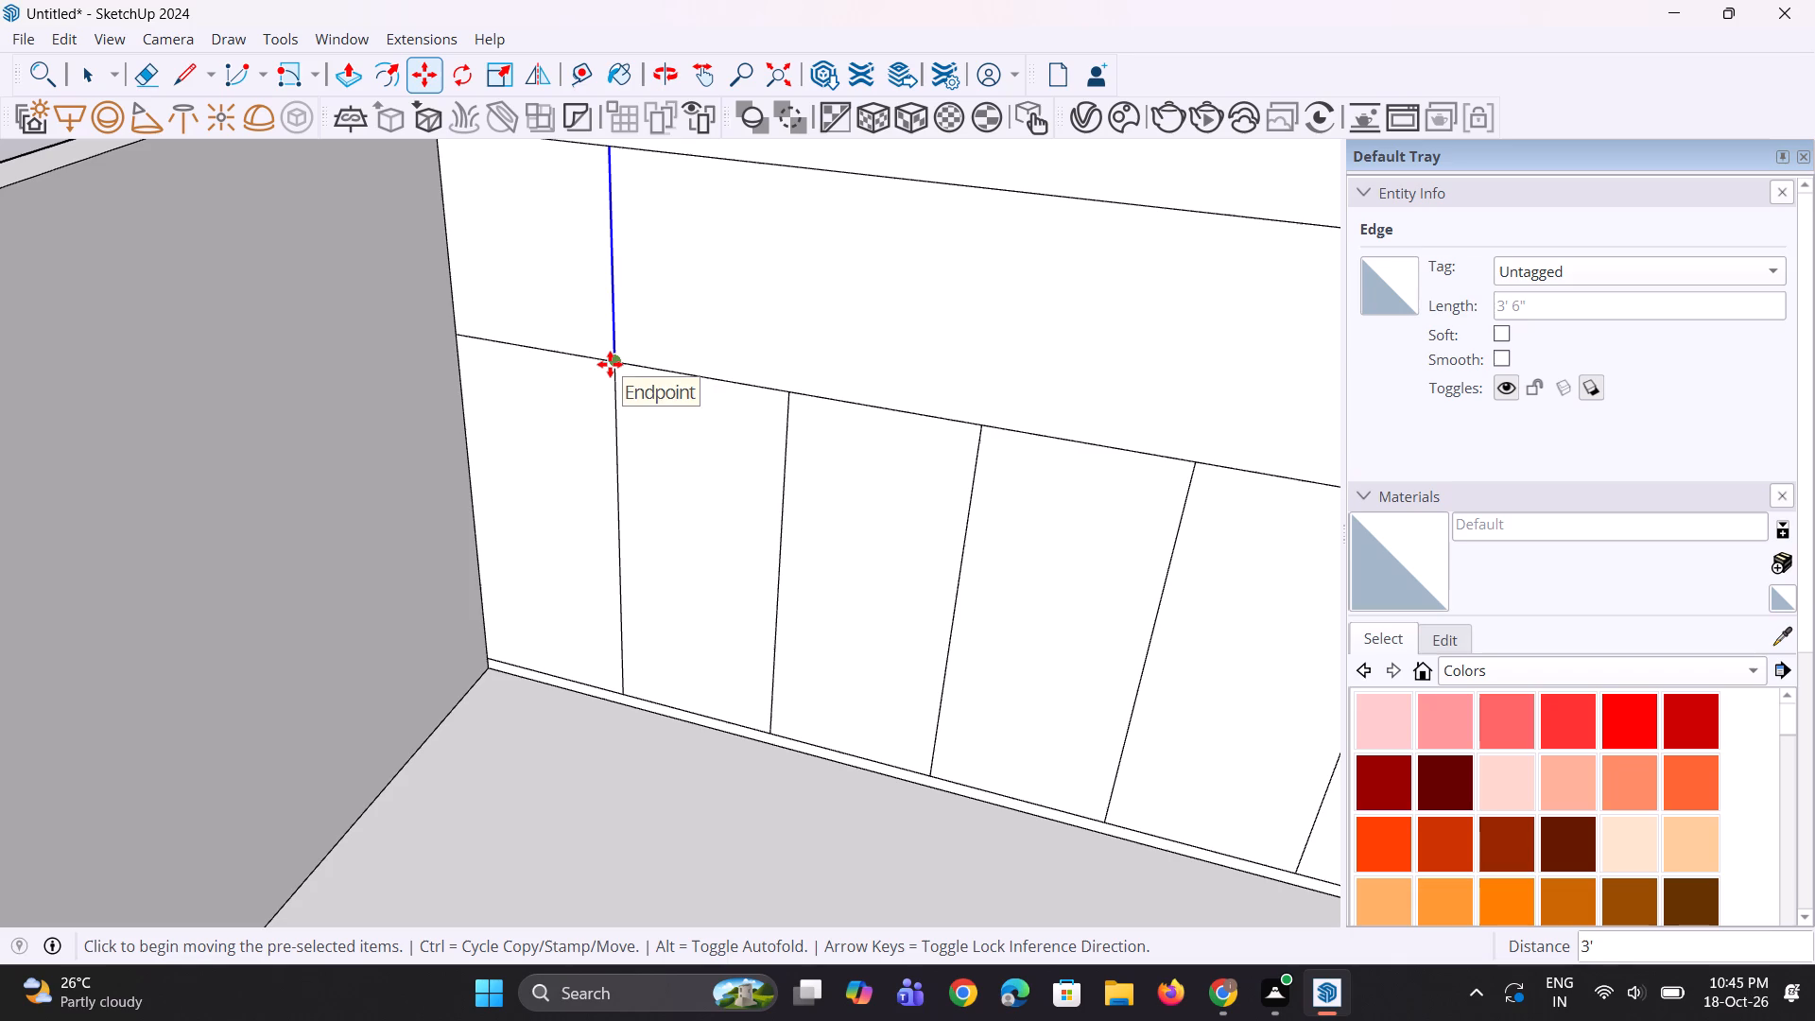
type("*5")
key("Return")
scroll(668, 455, "down", 4)
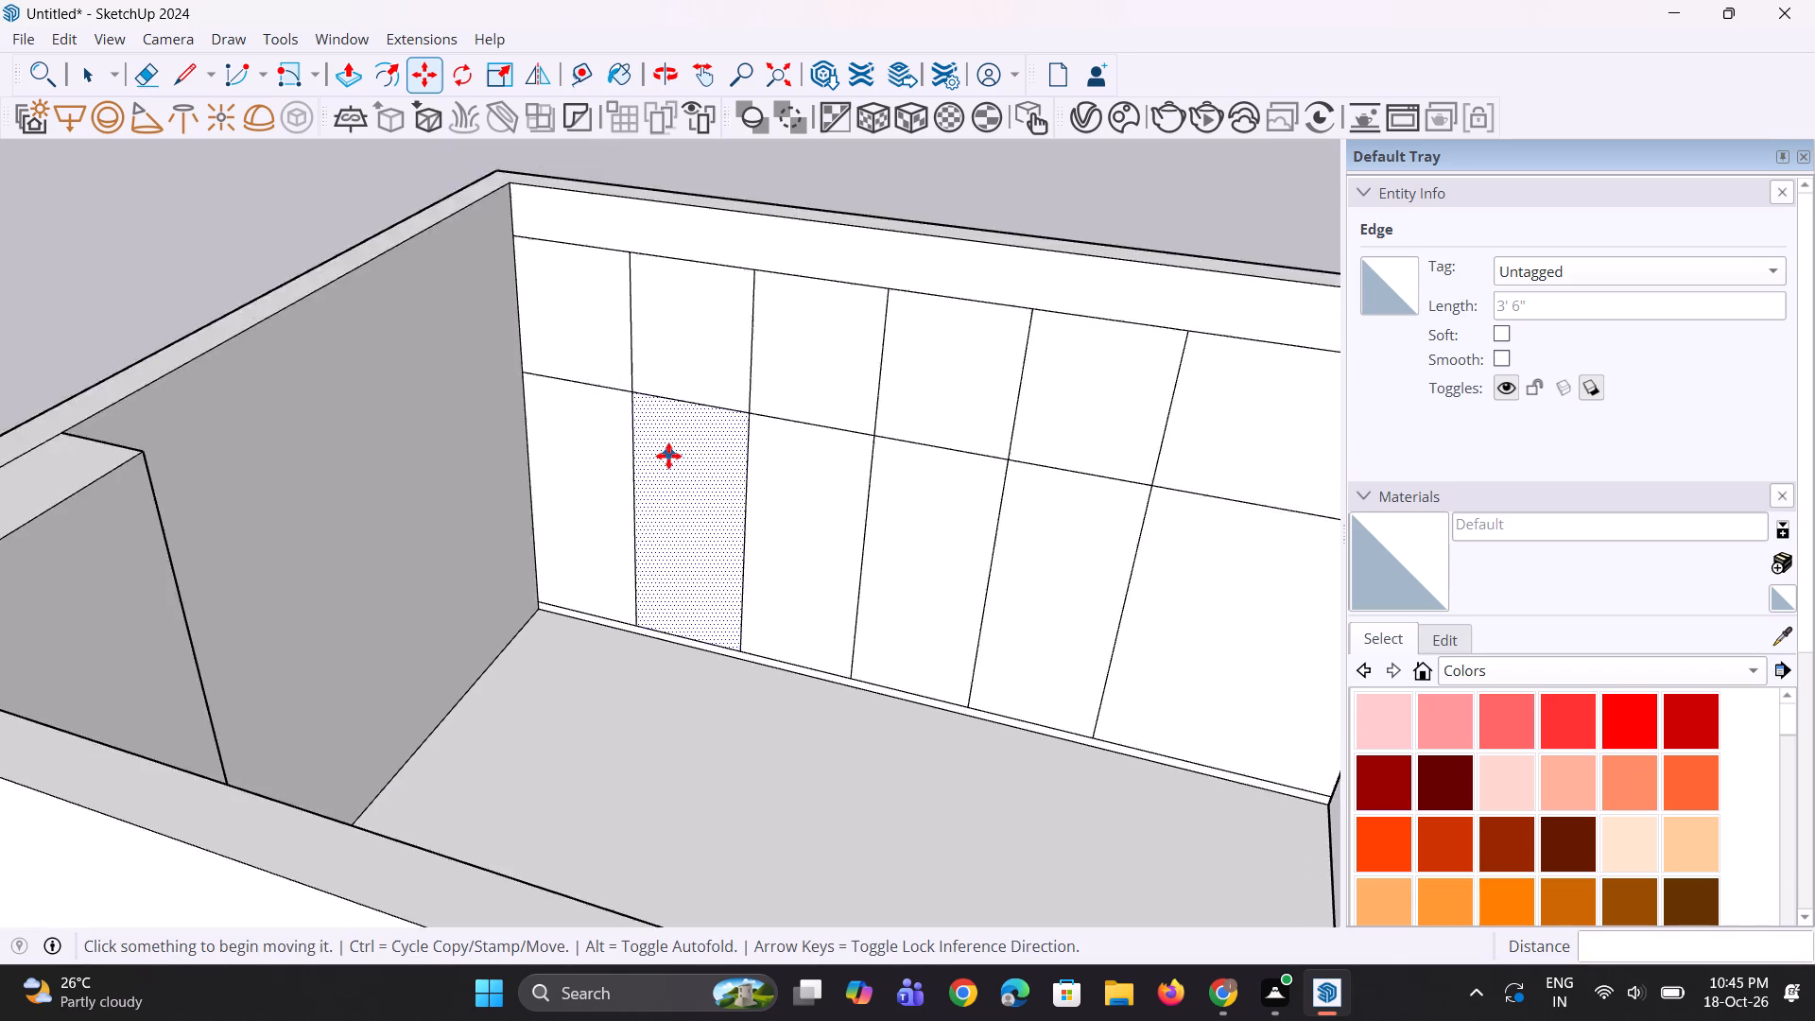
scroll(665, 456, "down", 10)
middle_click_drag(831, 503, 769, 464)
scroll(839, 508, "up", 3)
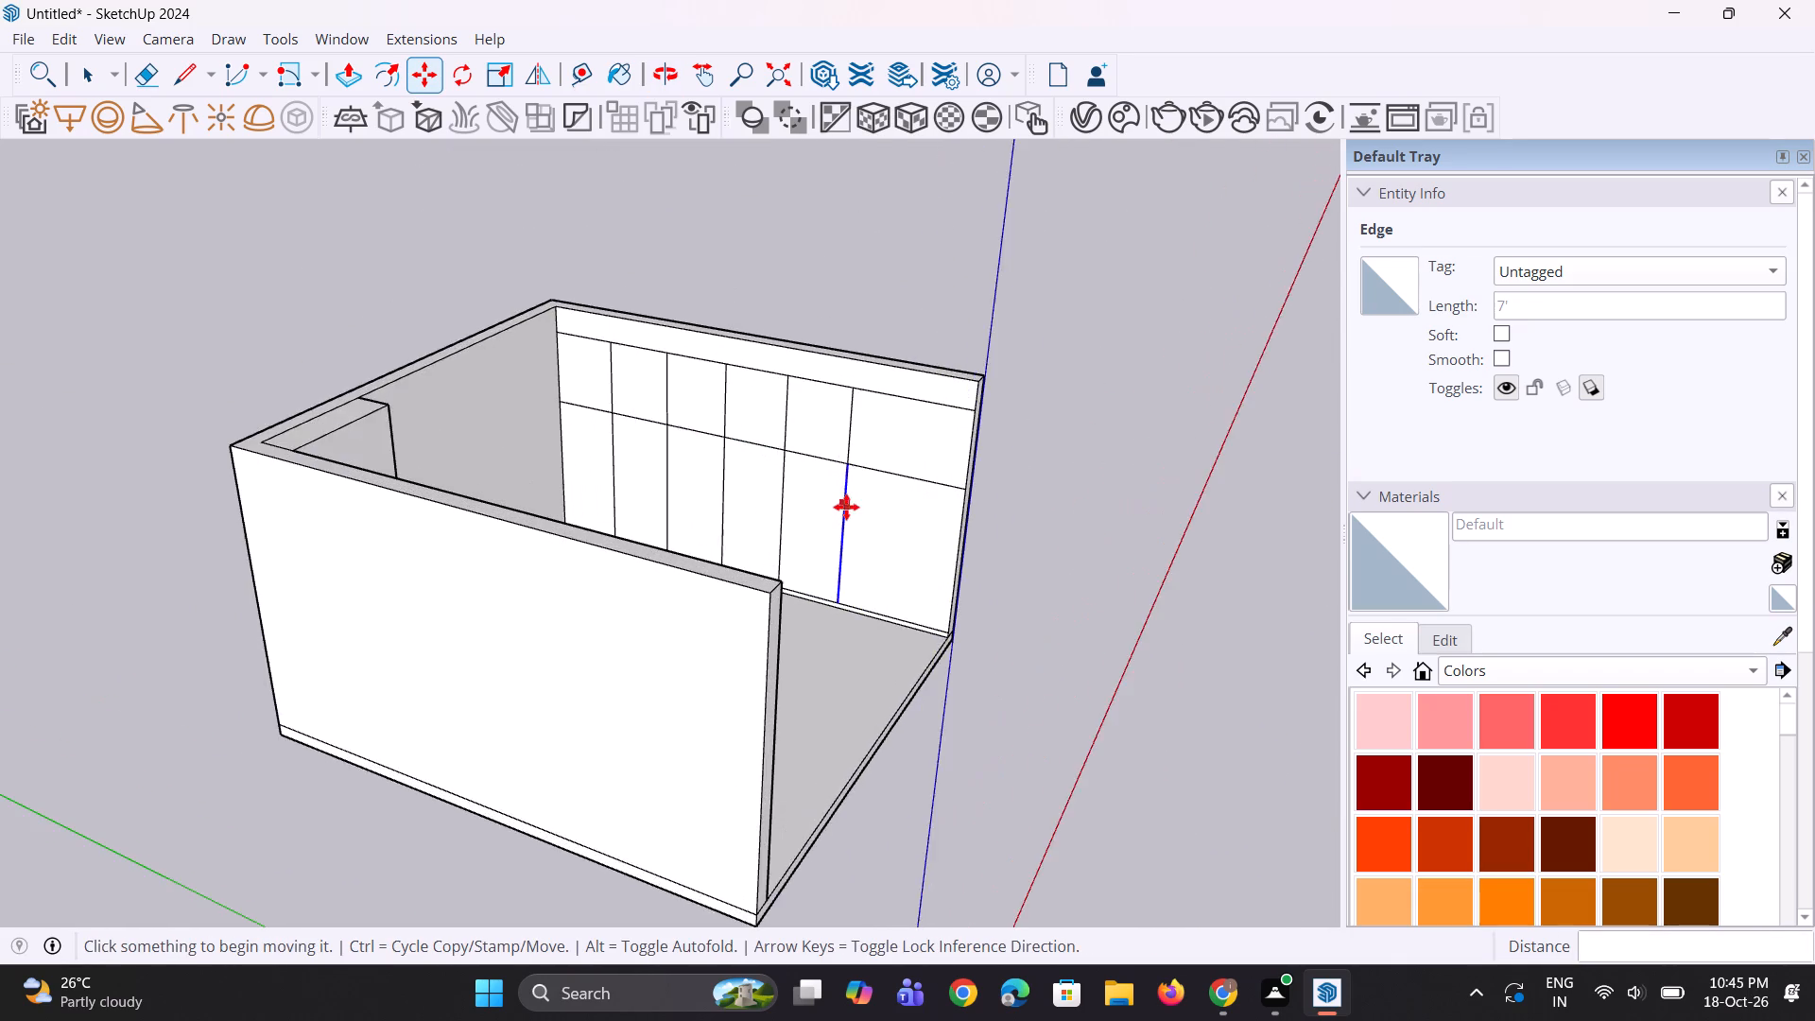
scroll(846, 507, "up", 5)
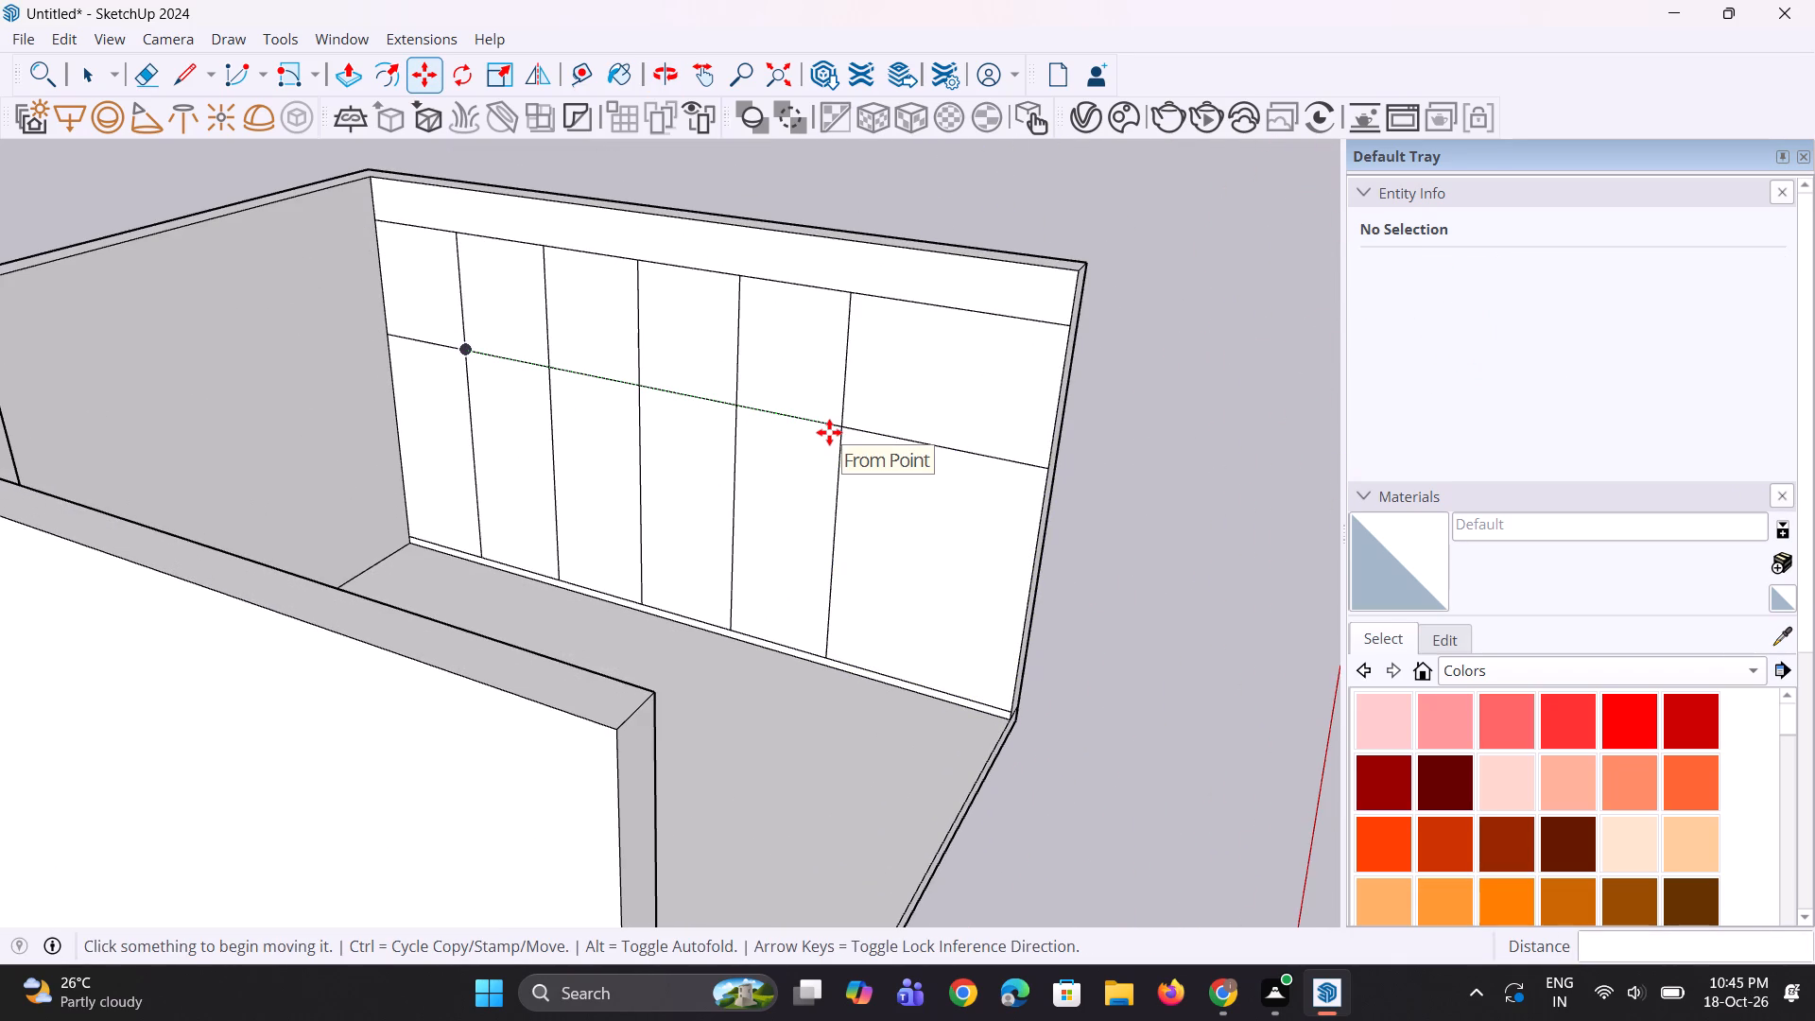
key("space")
key("space")
Copy the fifth upper panel 3' along the side wall, and copy that panel one more width towards the open end.
left_click(814, 384)
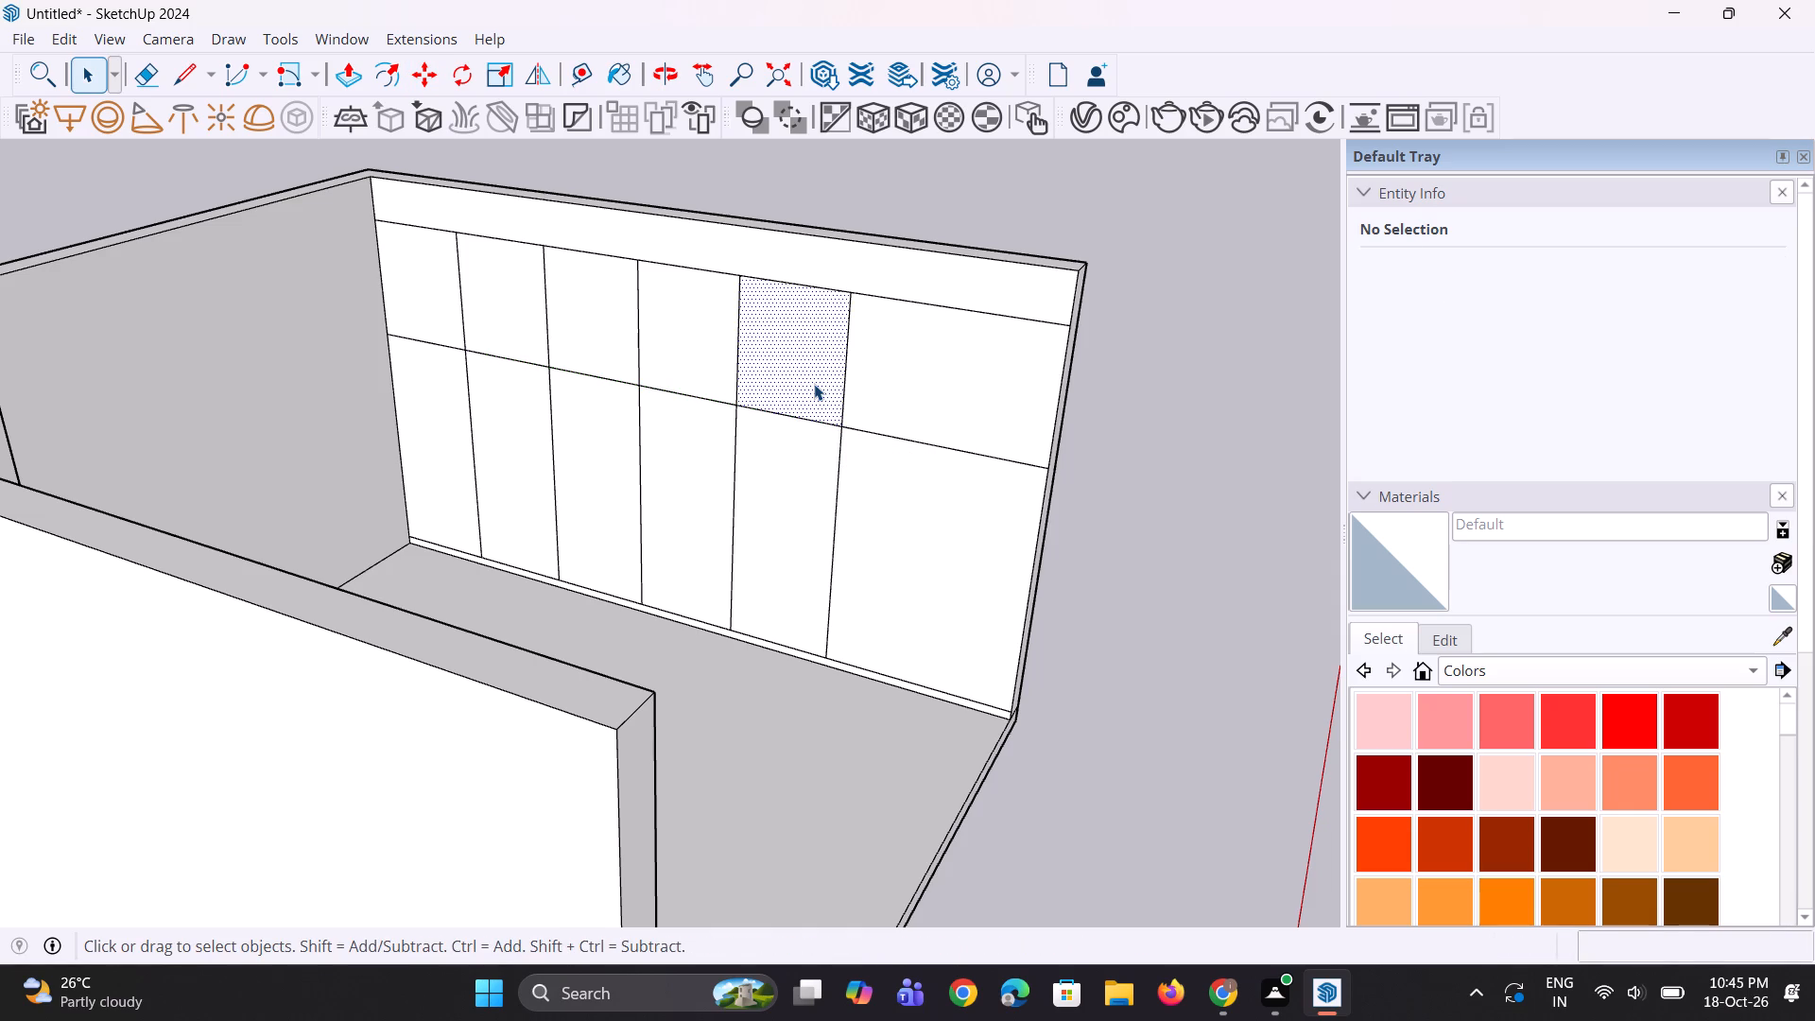
key("m")
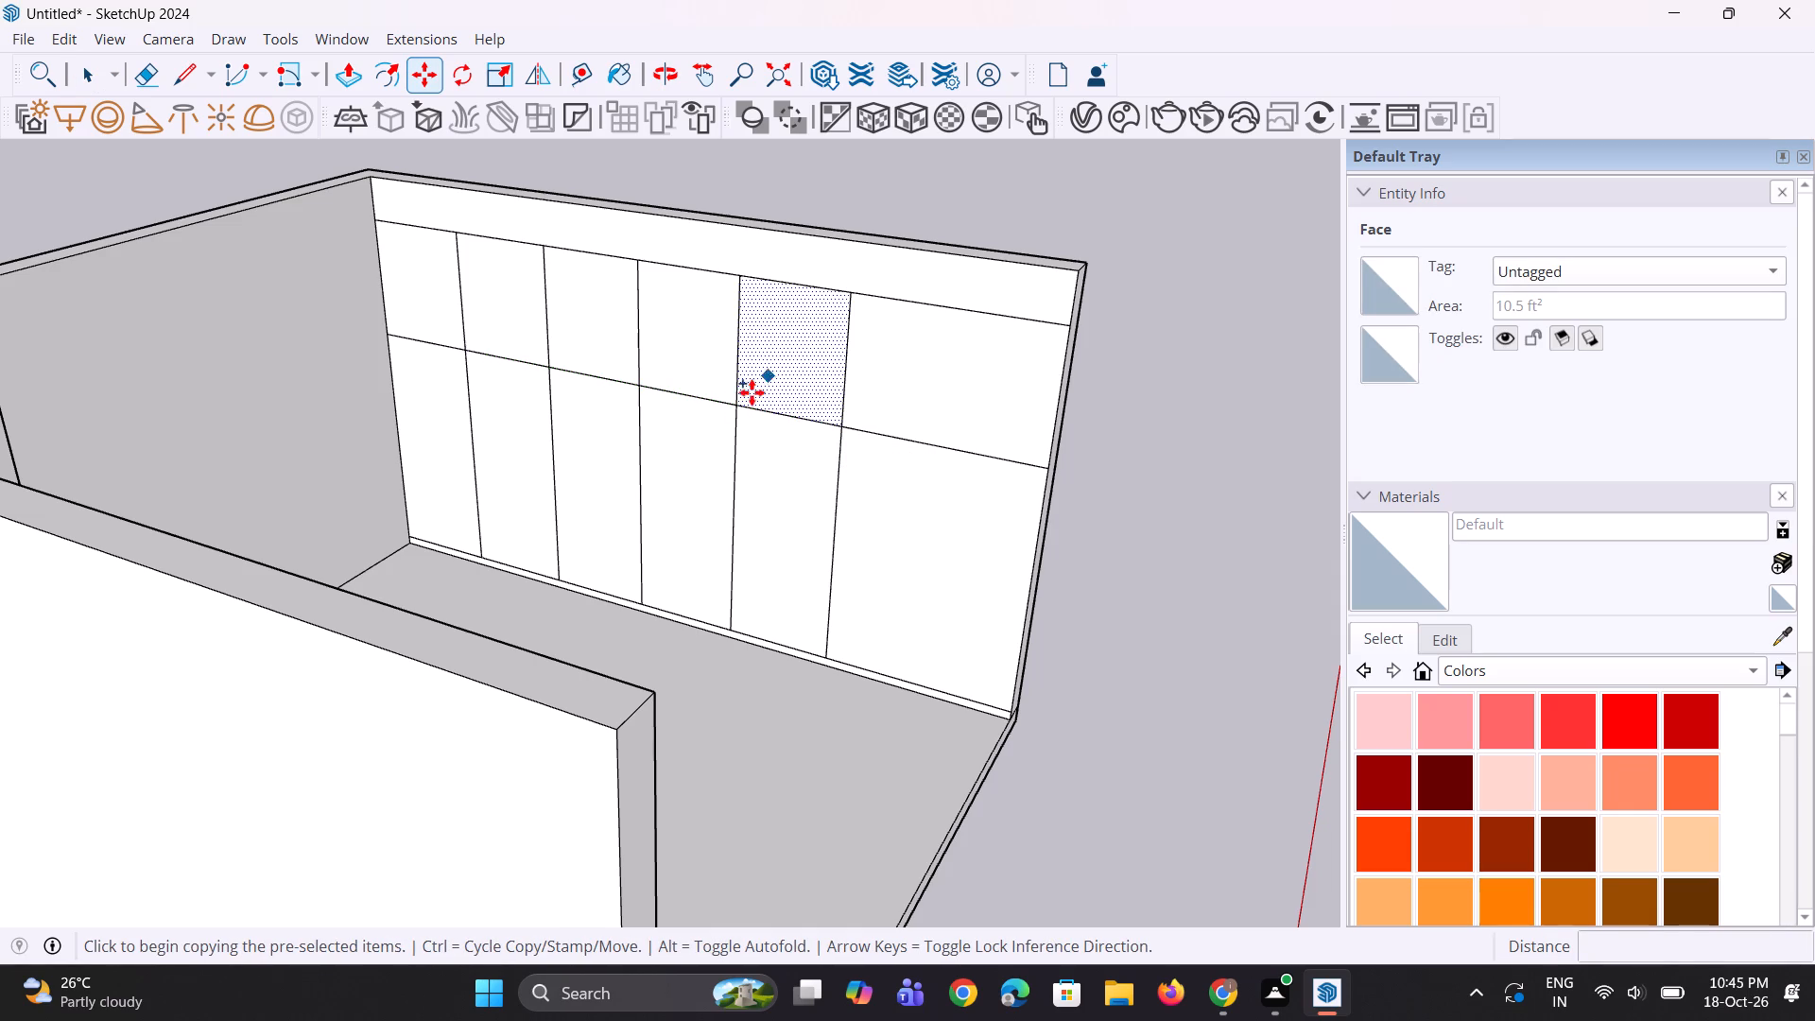
left_click(735, 412)
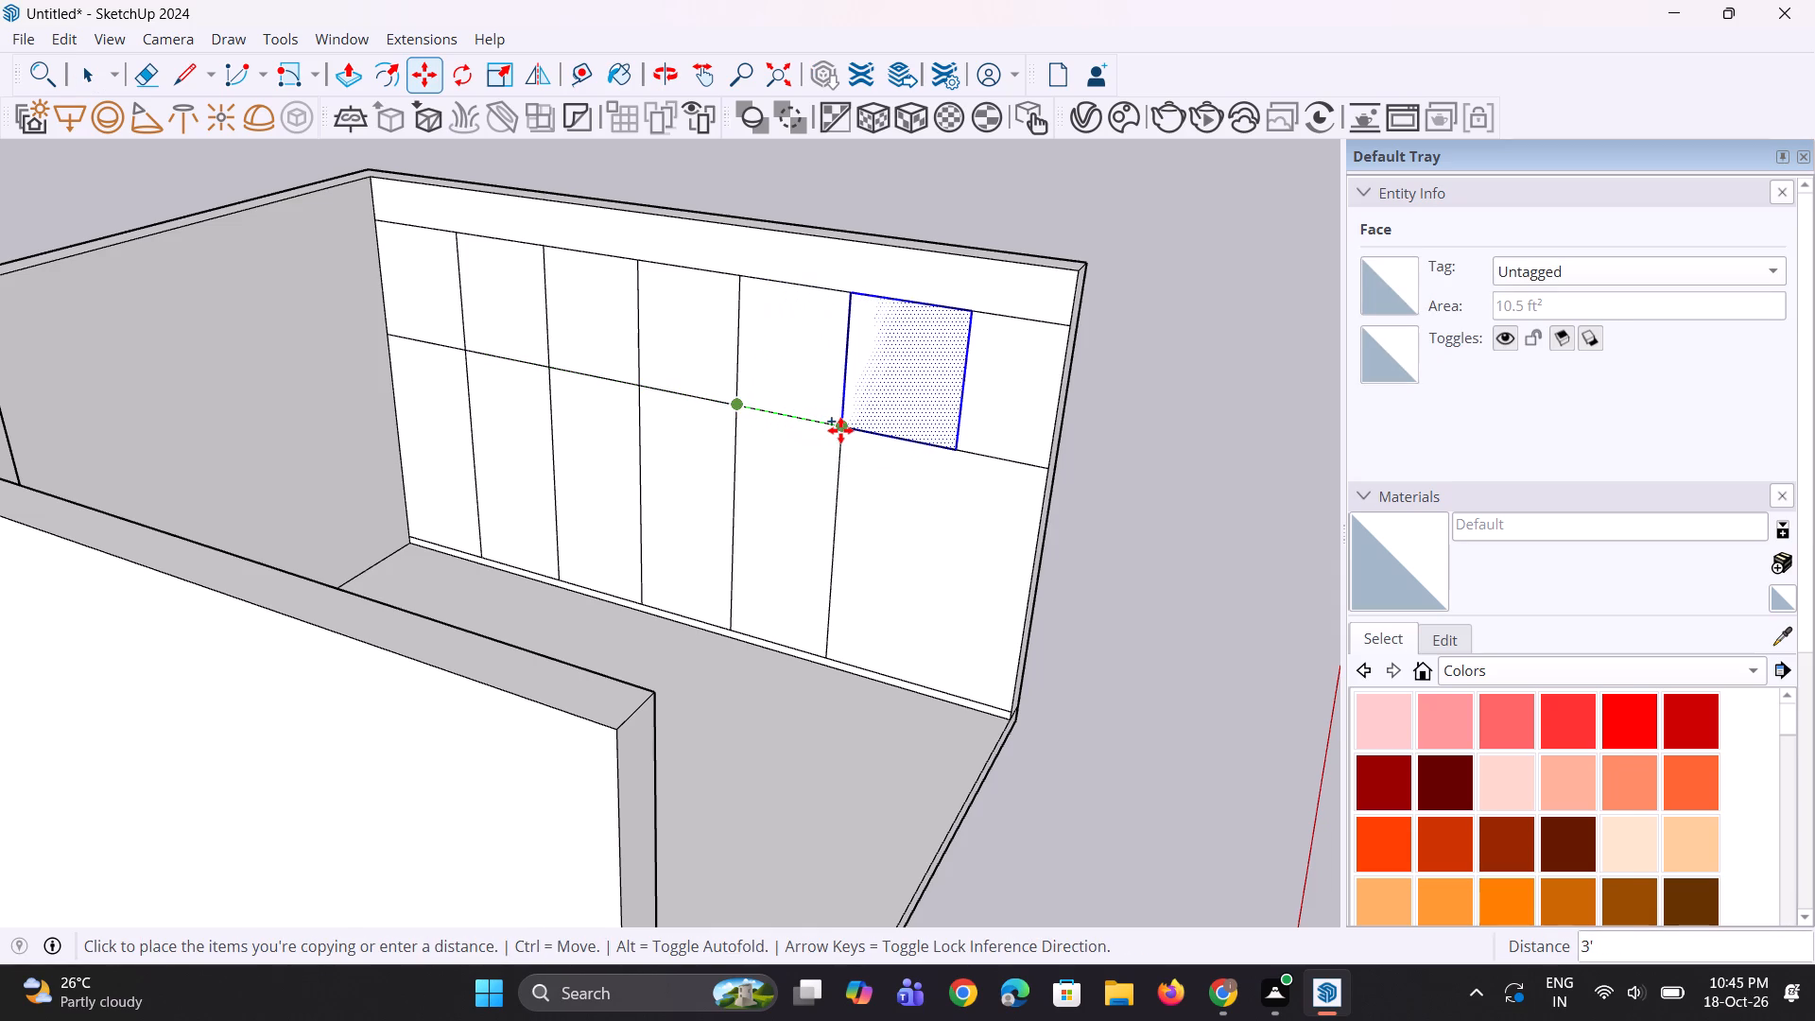
left_click(840, 430)
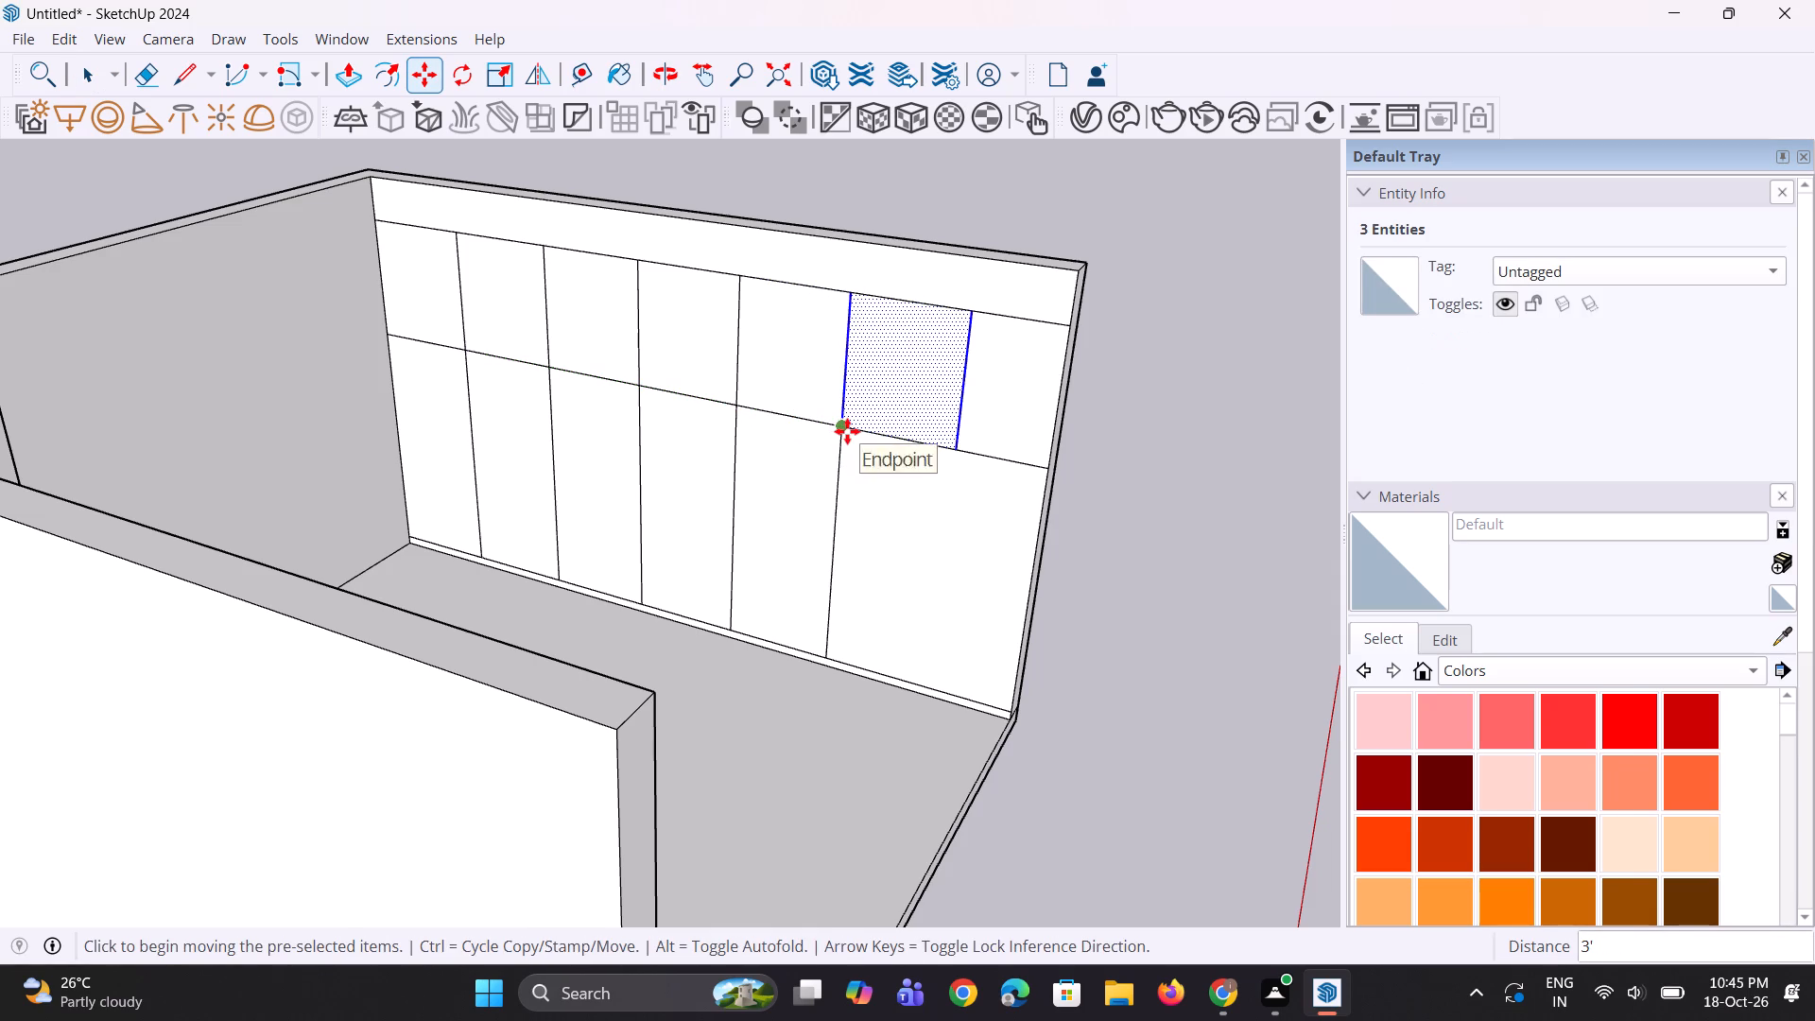
key("m")
left_click(837, 433)
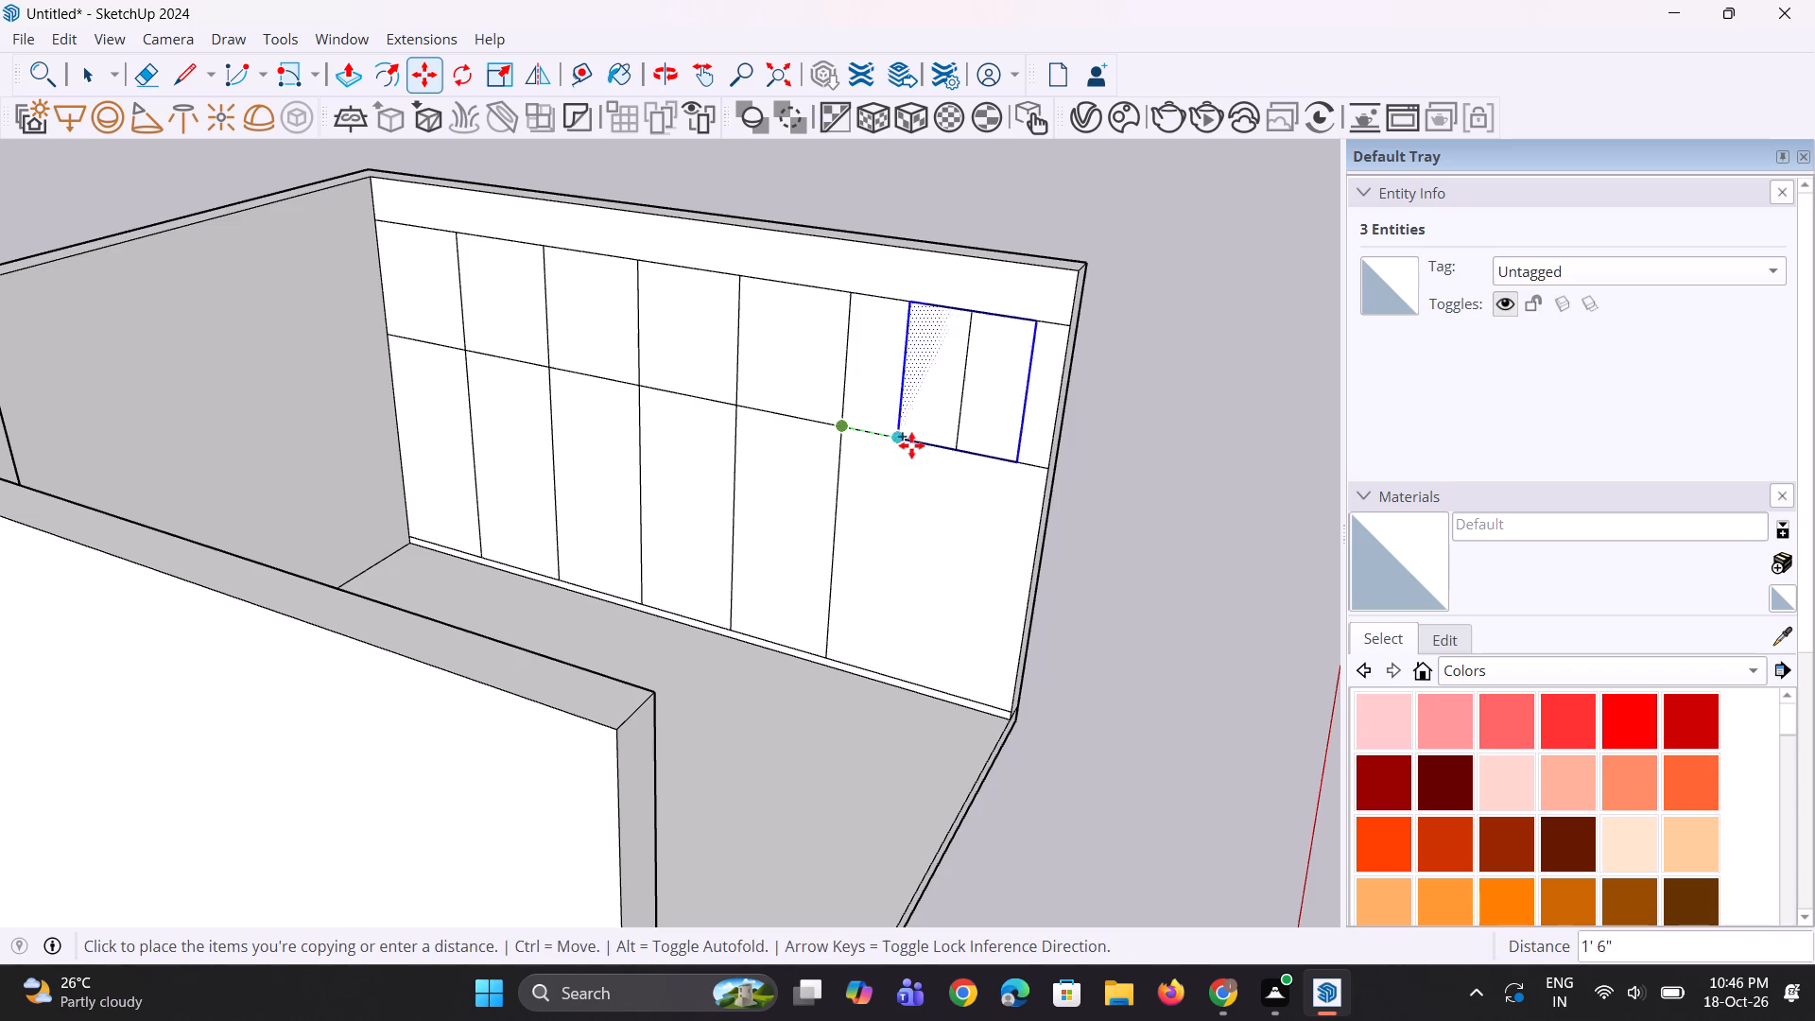
left_click(952, 460)
middle_click_drag(969, 488, 838, 468)
key("space")
scroll(965, 570, "down", 5)
Extend the divided side wall's open end face 9" with Push/Pull to meet the edge of the last upper panel.
middle_click_drag(986, 579, 900, 565)
key("p")
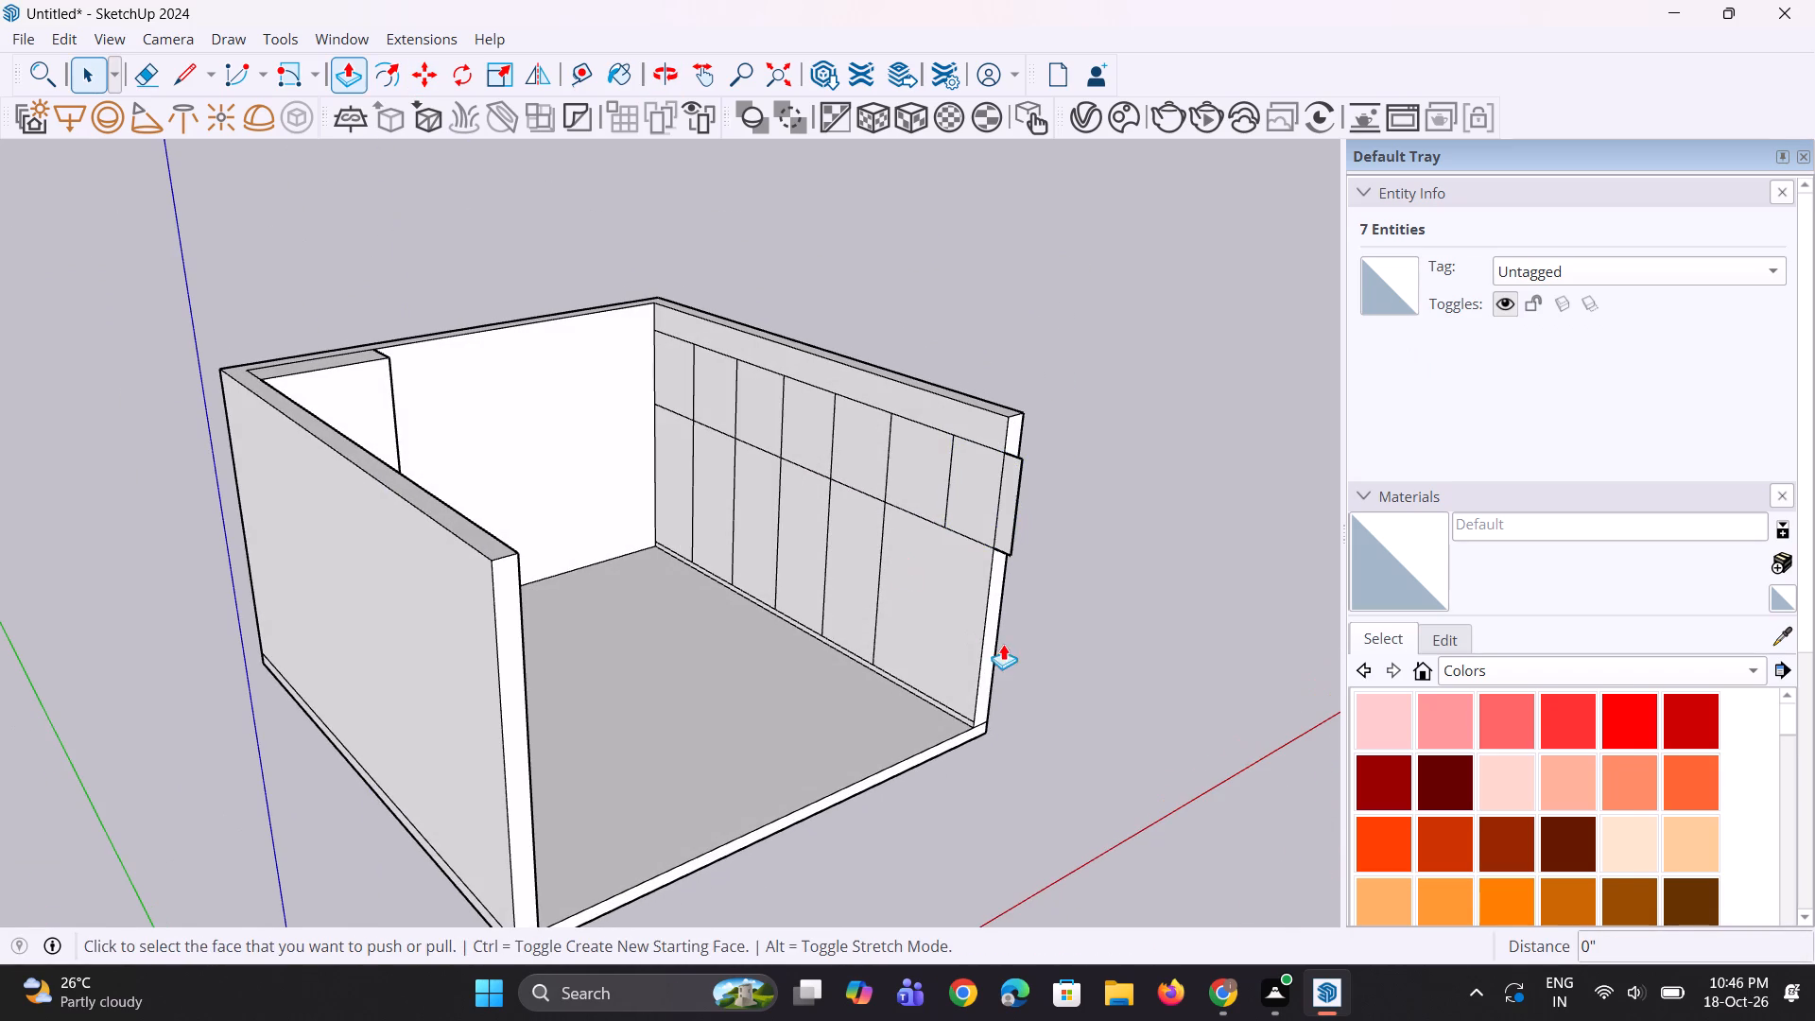
left_click(990, 636)
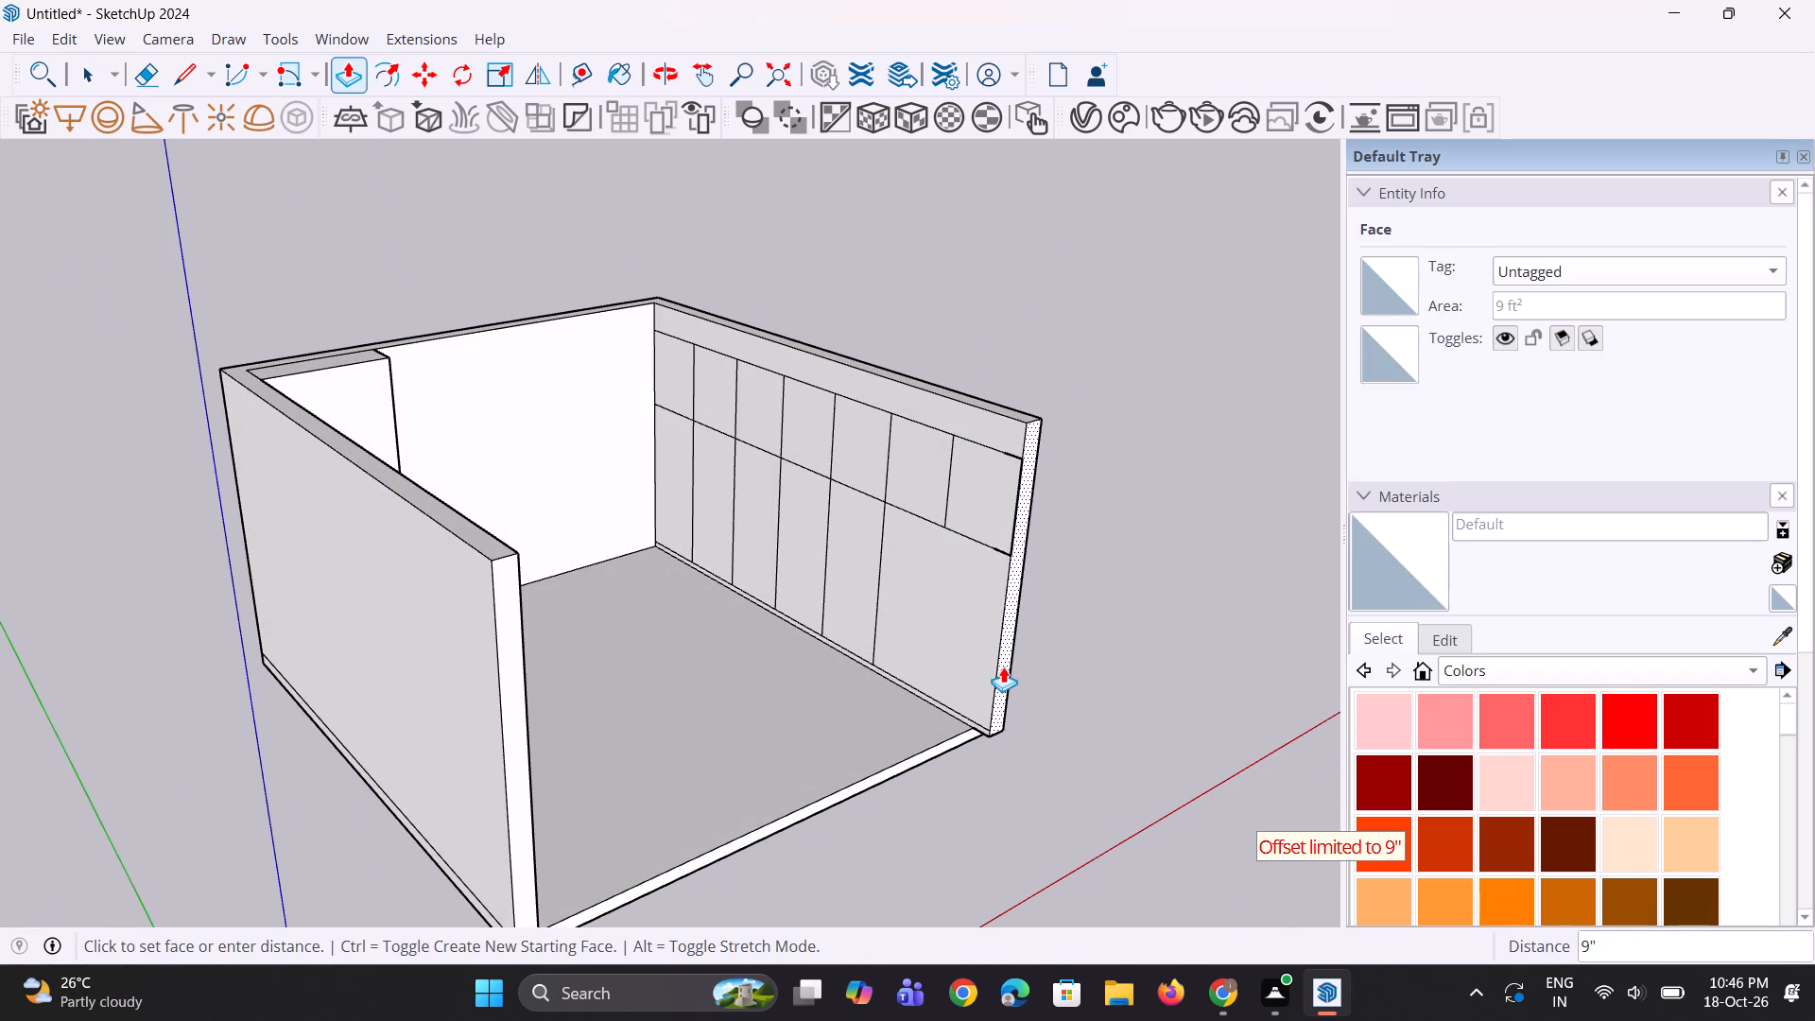
left_click(1003, 666)
middle_click_drag(990, 675, 1099, 650)
key("space")
key("space")
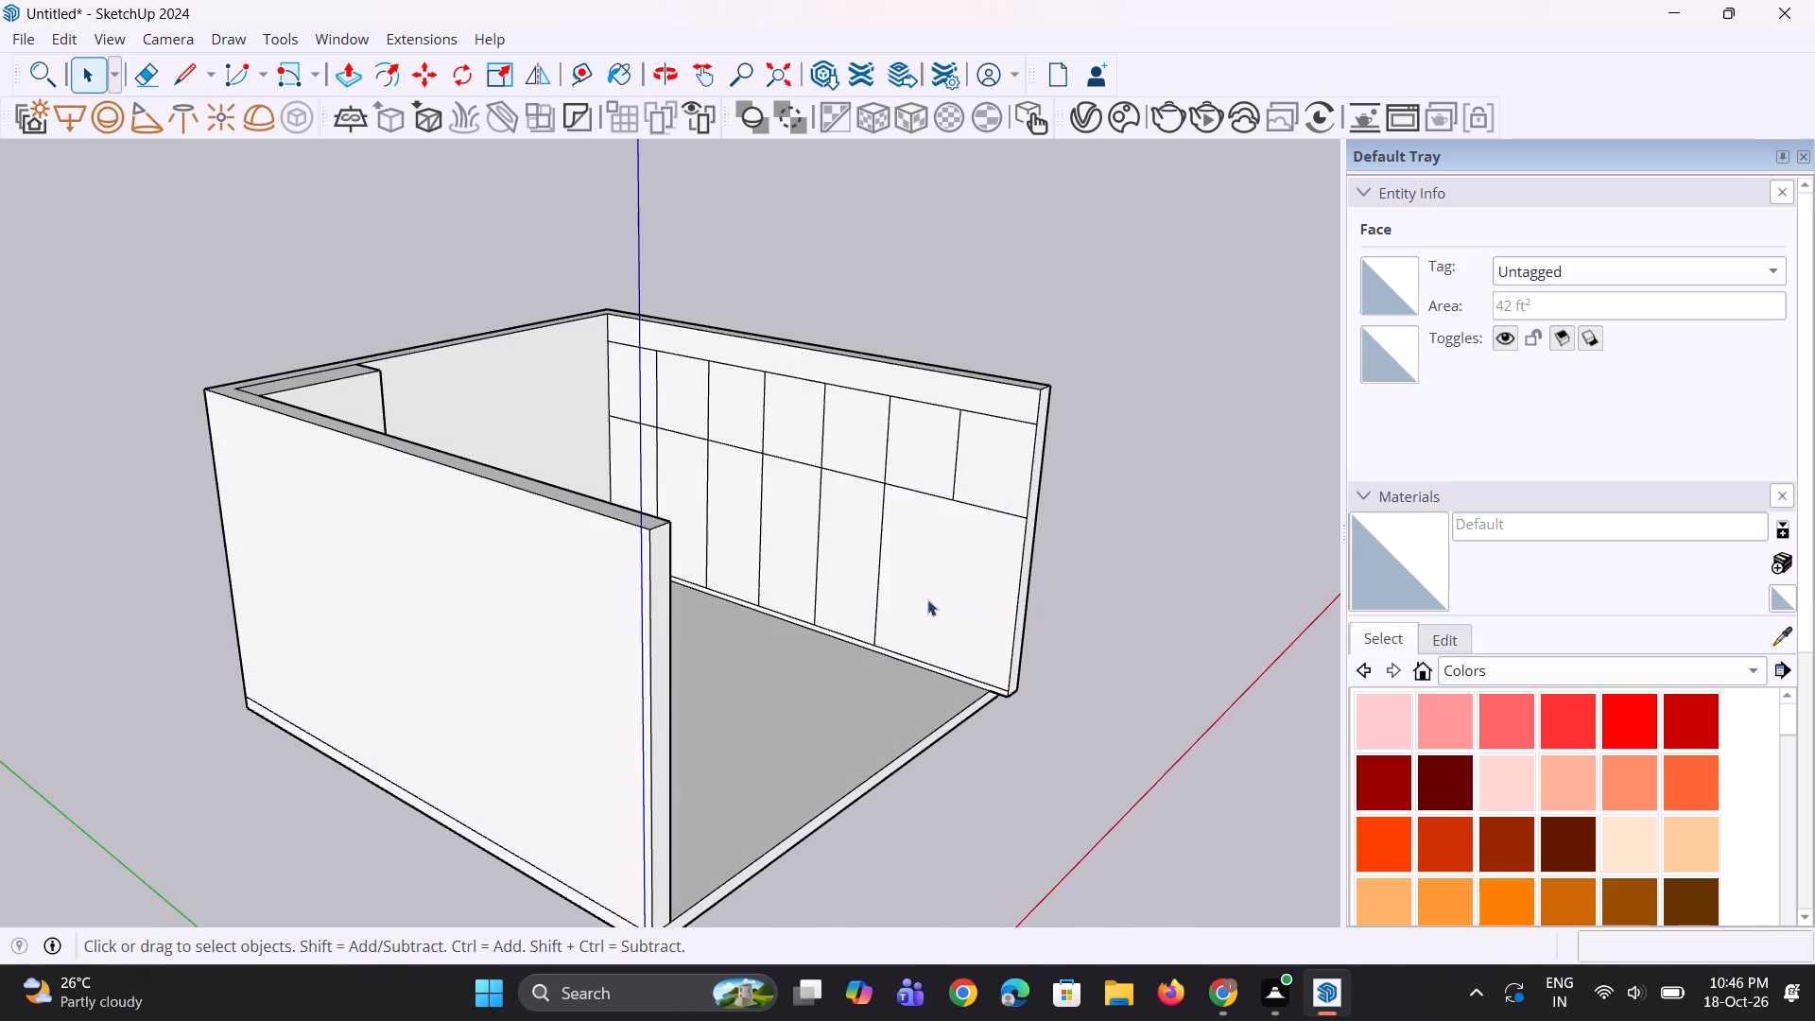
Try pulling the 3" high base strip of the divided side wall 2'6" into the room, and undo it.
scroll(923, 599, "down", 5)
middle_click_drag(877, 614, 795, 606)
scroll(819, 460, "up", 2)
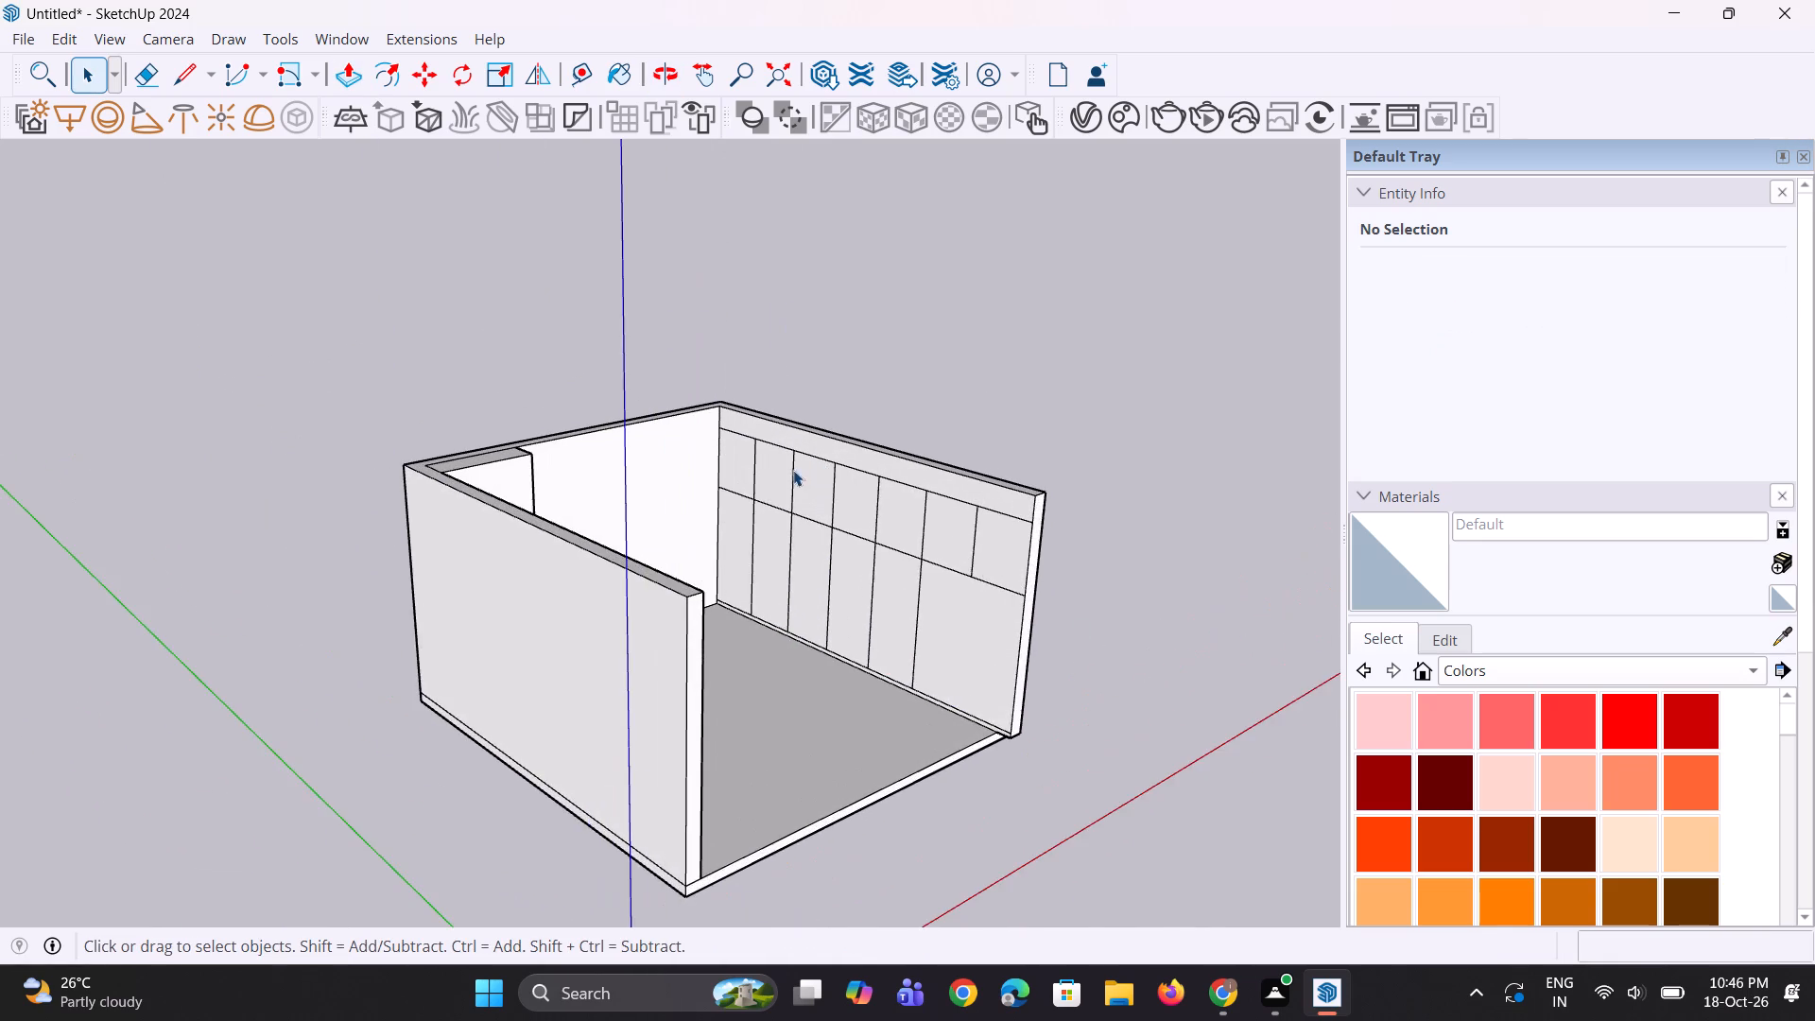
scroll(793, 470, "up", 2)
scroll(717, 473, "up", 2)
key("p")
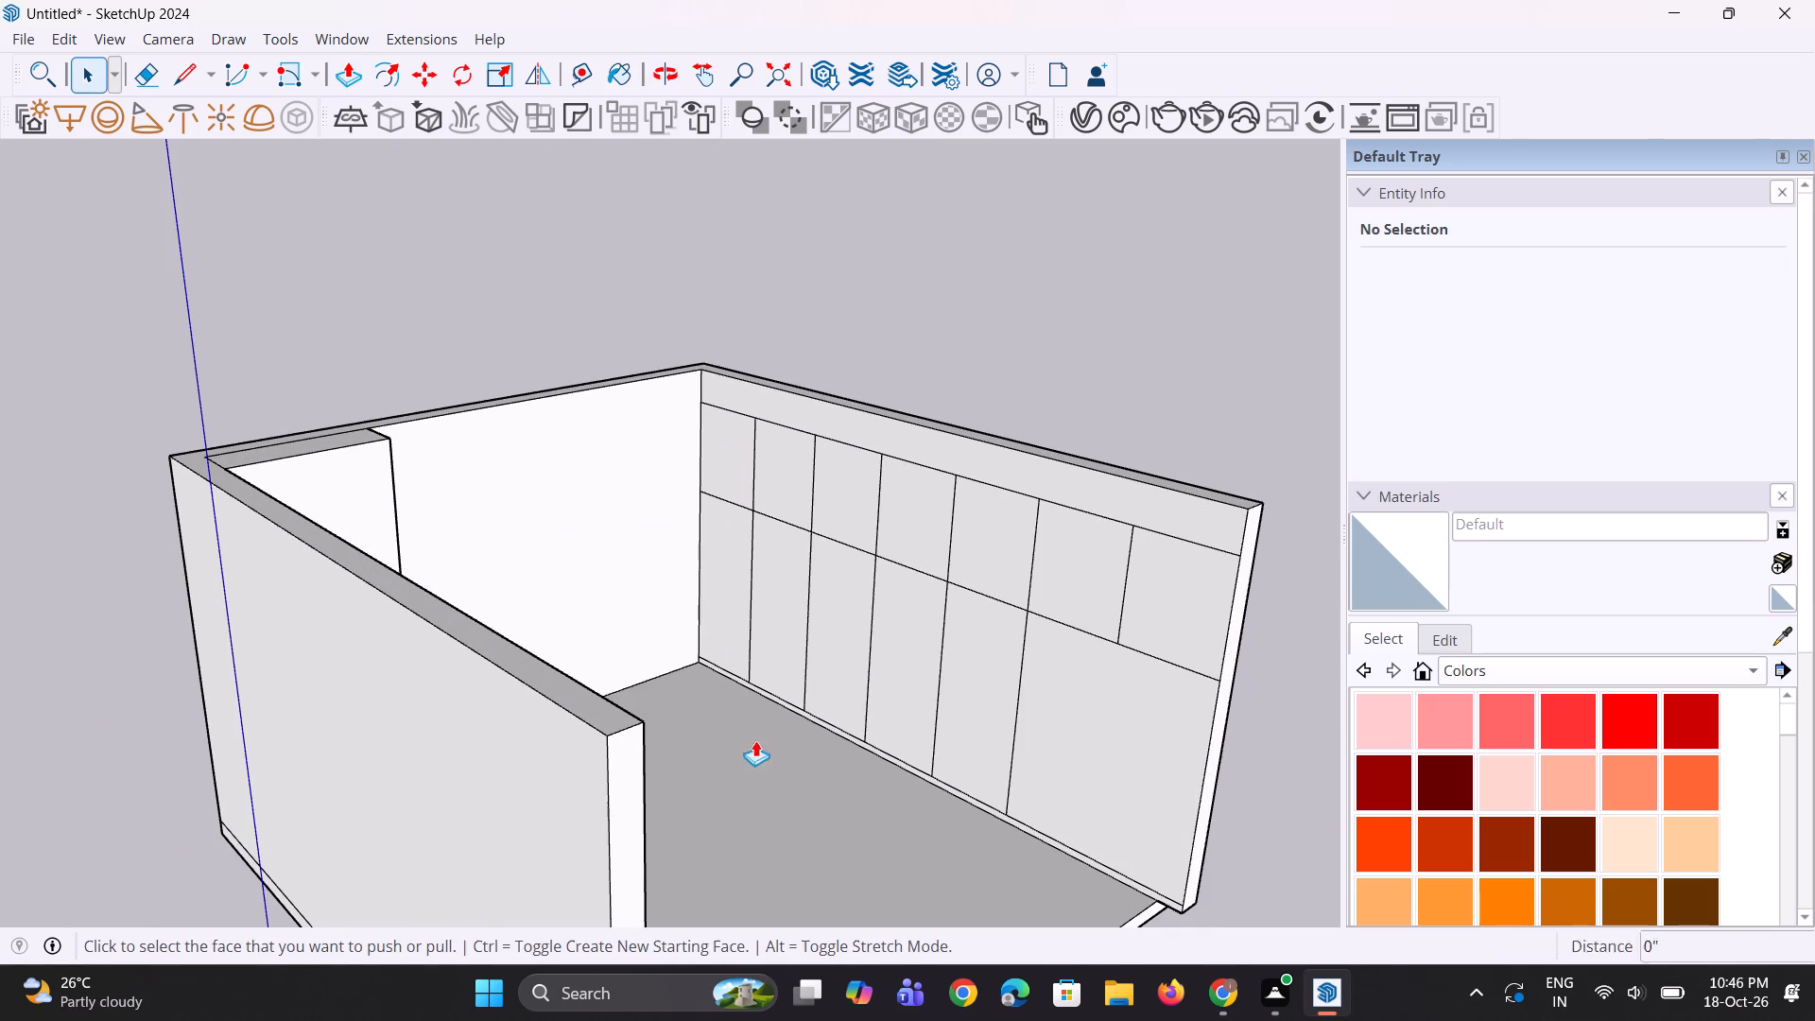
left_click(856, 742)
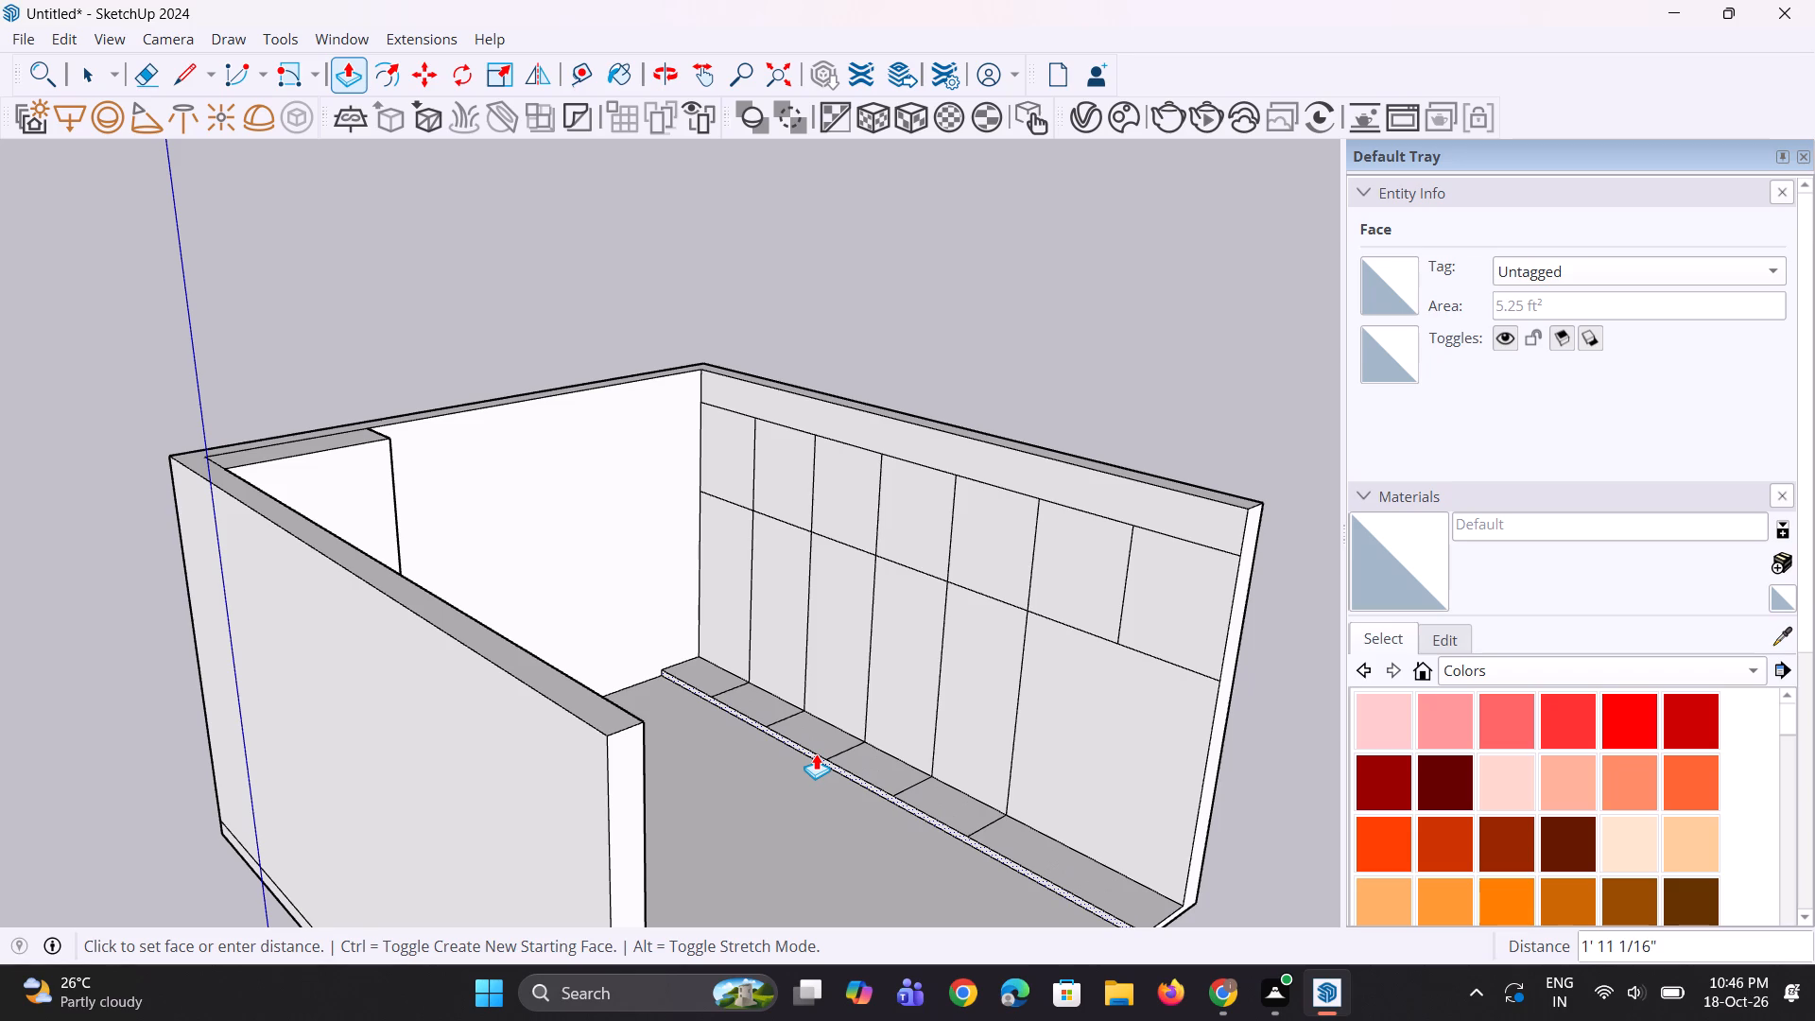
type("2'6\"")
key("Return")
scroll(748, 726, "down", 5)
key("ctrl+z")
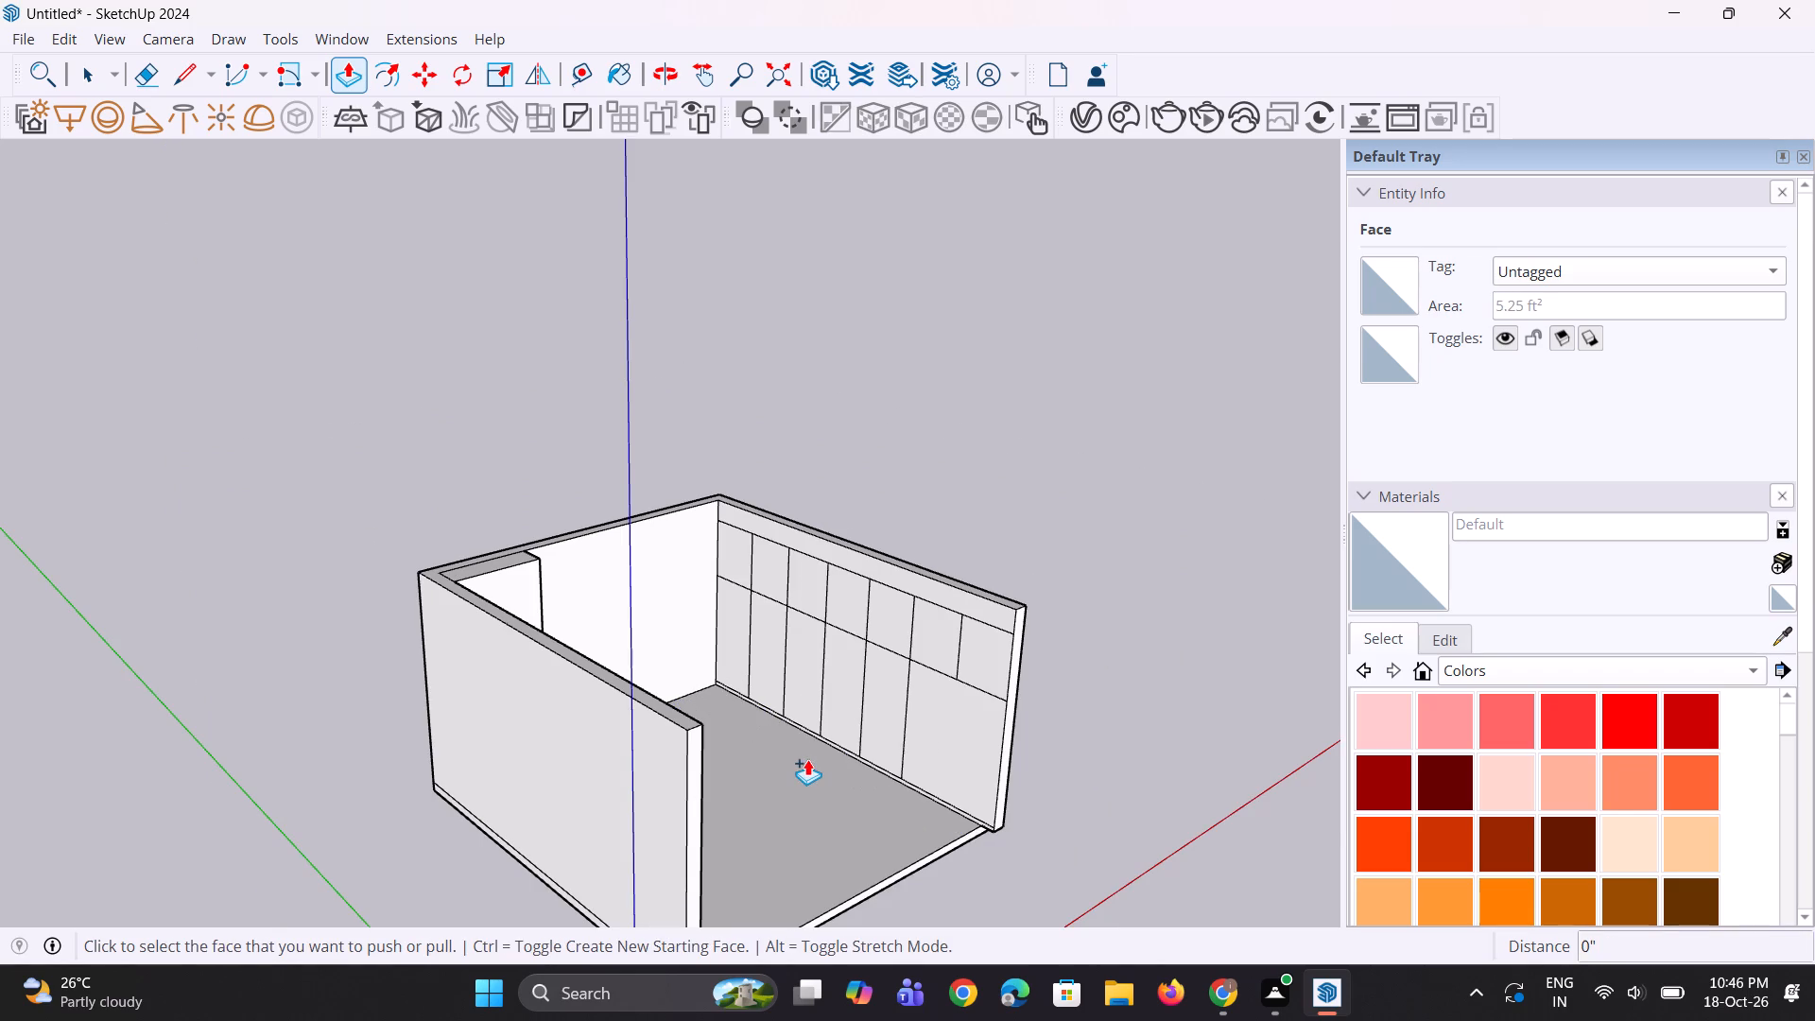
Pull the 3" high base strip of the divided side wall 3' into the room.
scroll(812, 759, "up", 2)
left_click(843, 746)
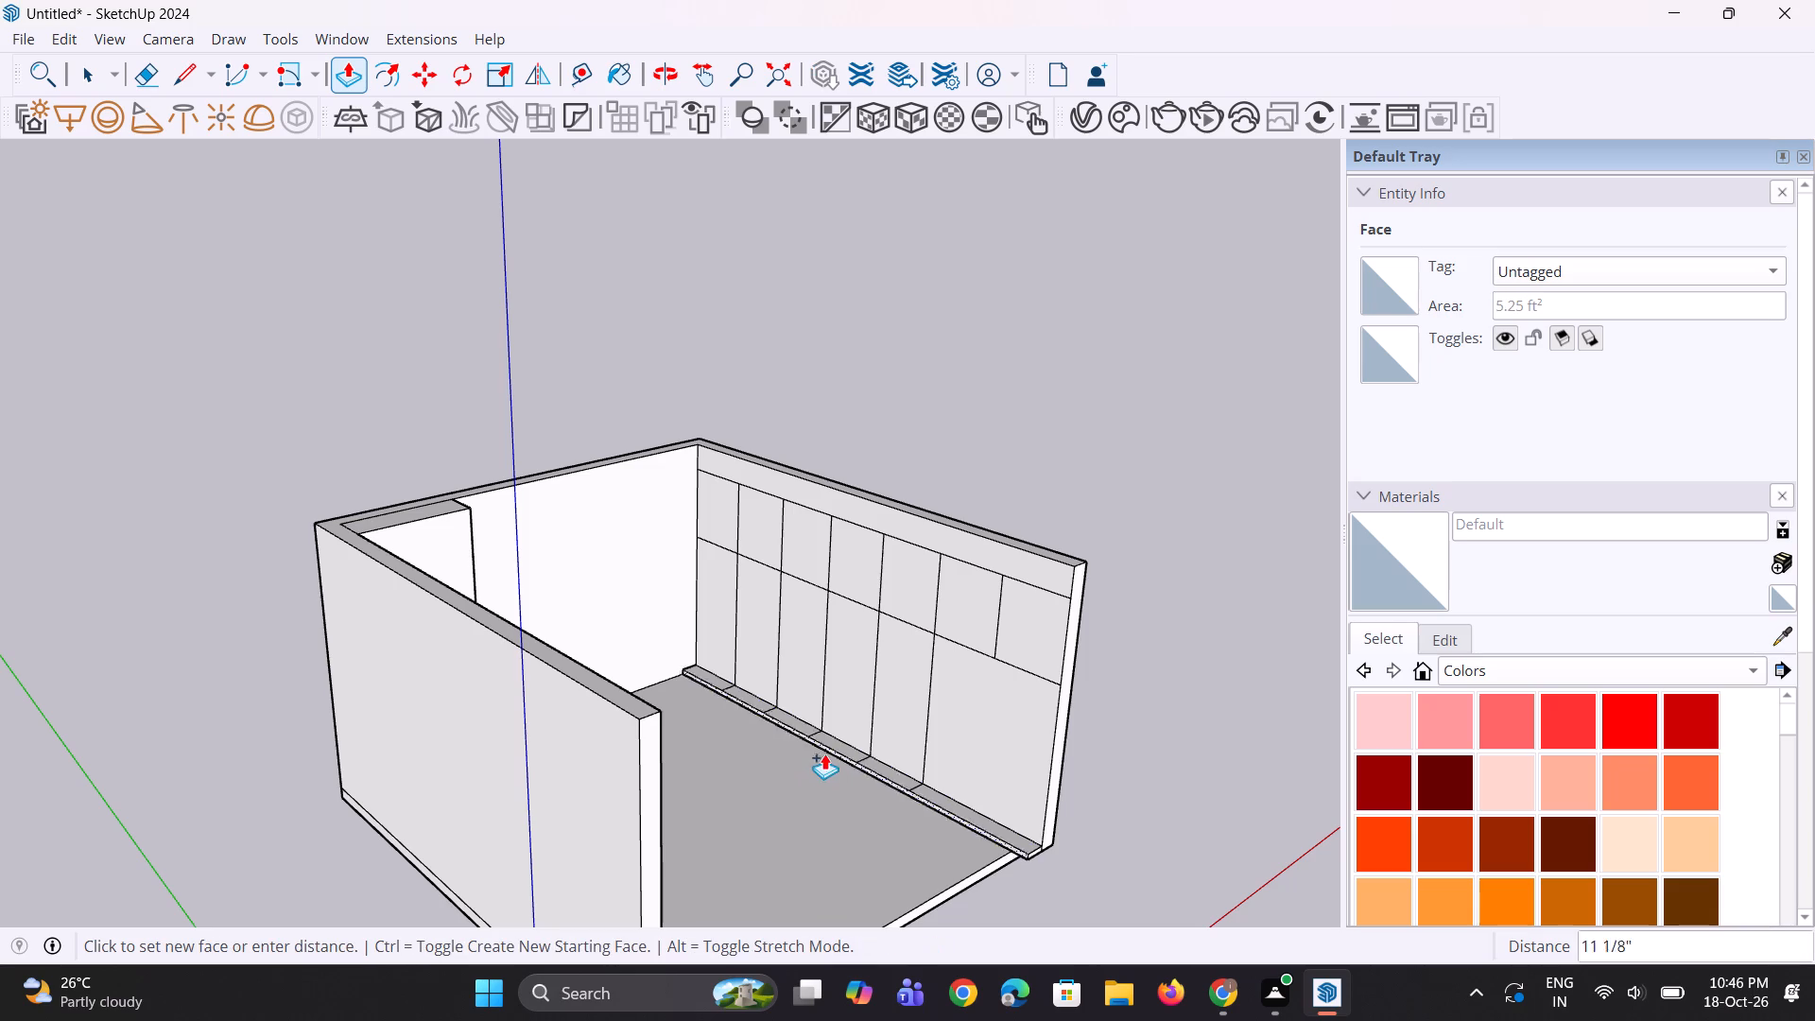
type("3'")
key("Return")
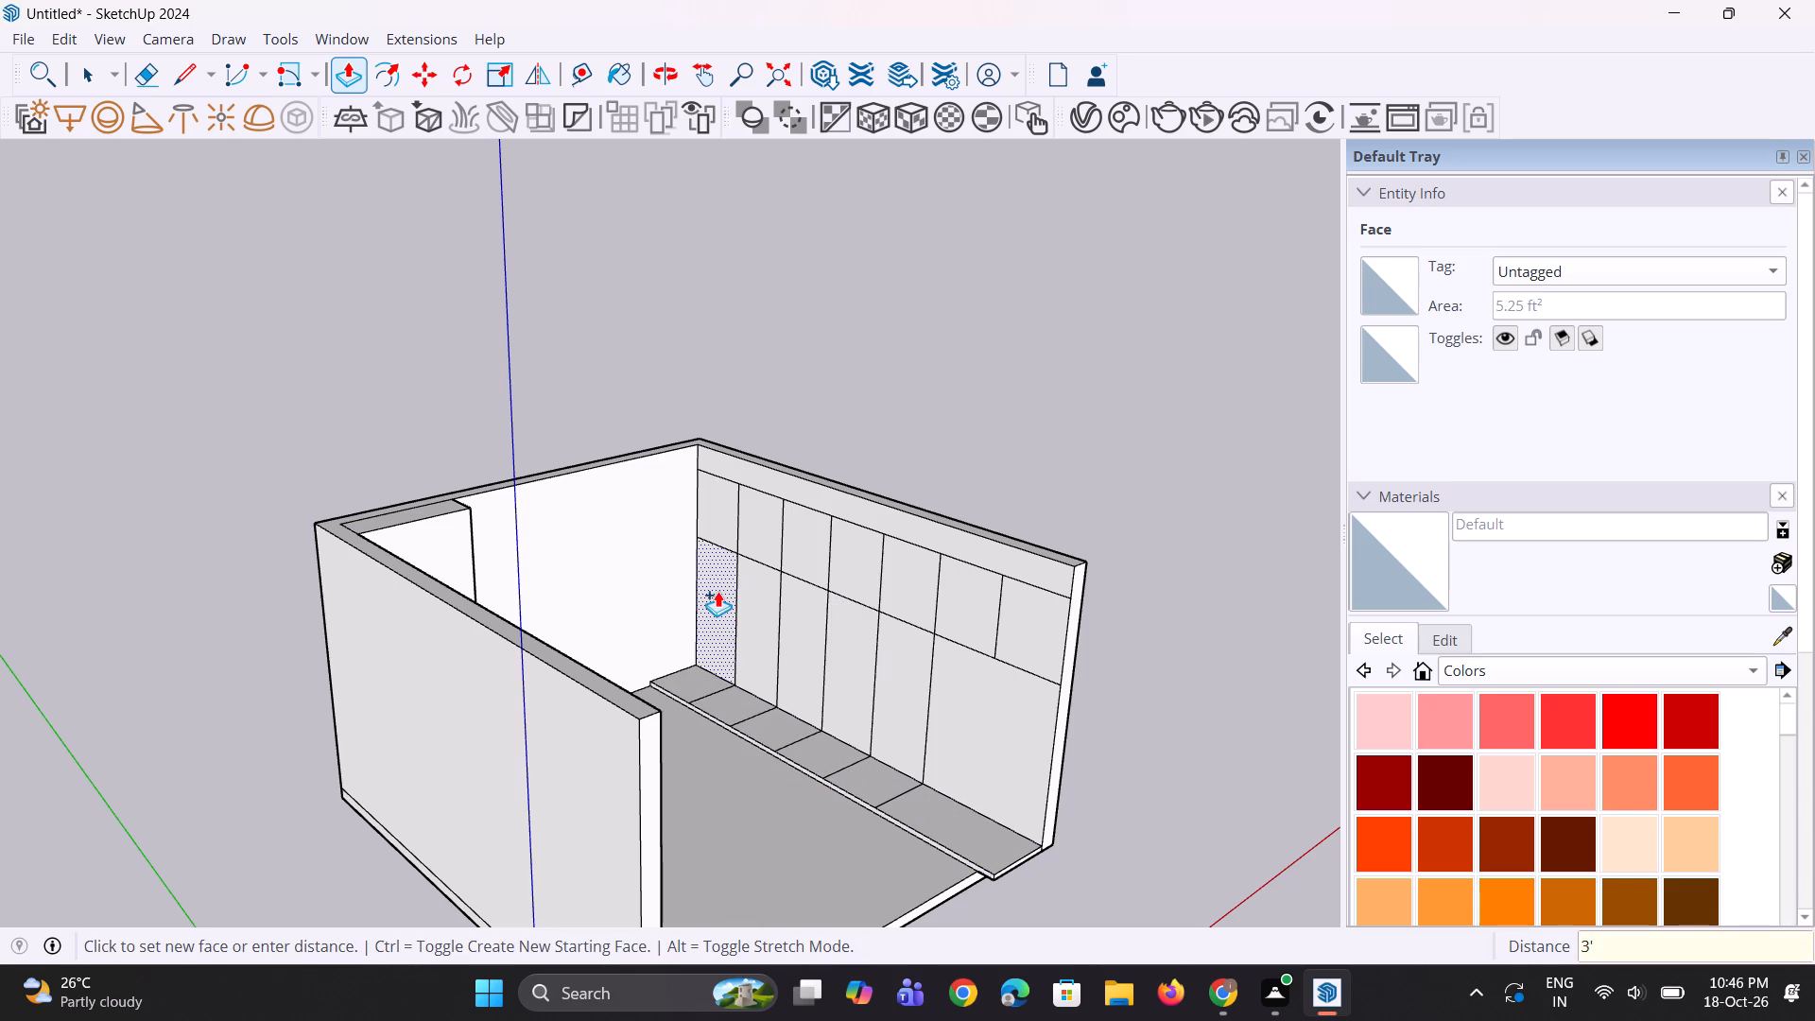
Pull the five lower panels of the divided side wall 3' into the room, flush with the base.
double_click(717, 591)
double_click(739, 635)
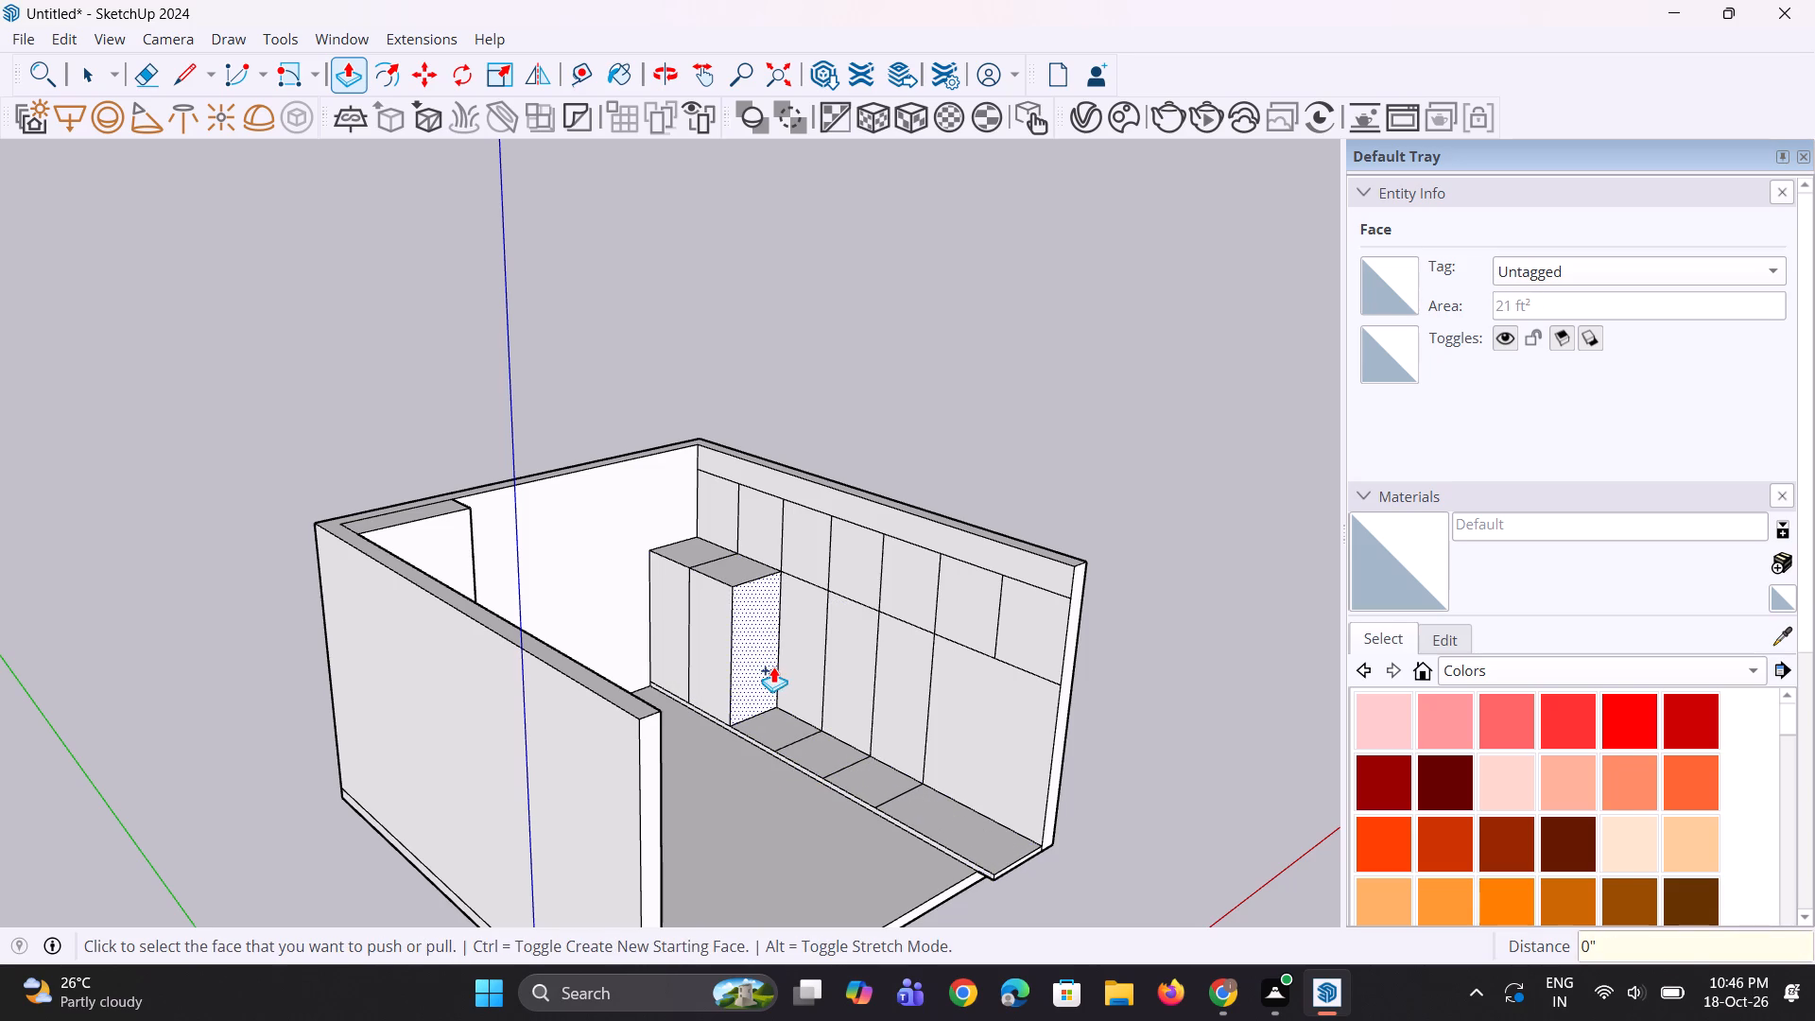
double_click(786, 678)
double_click(855, 695)
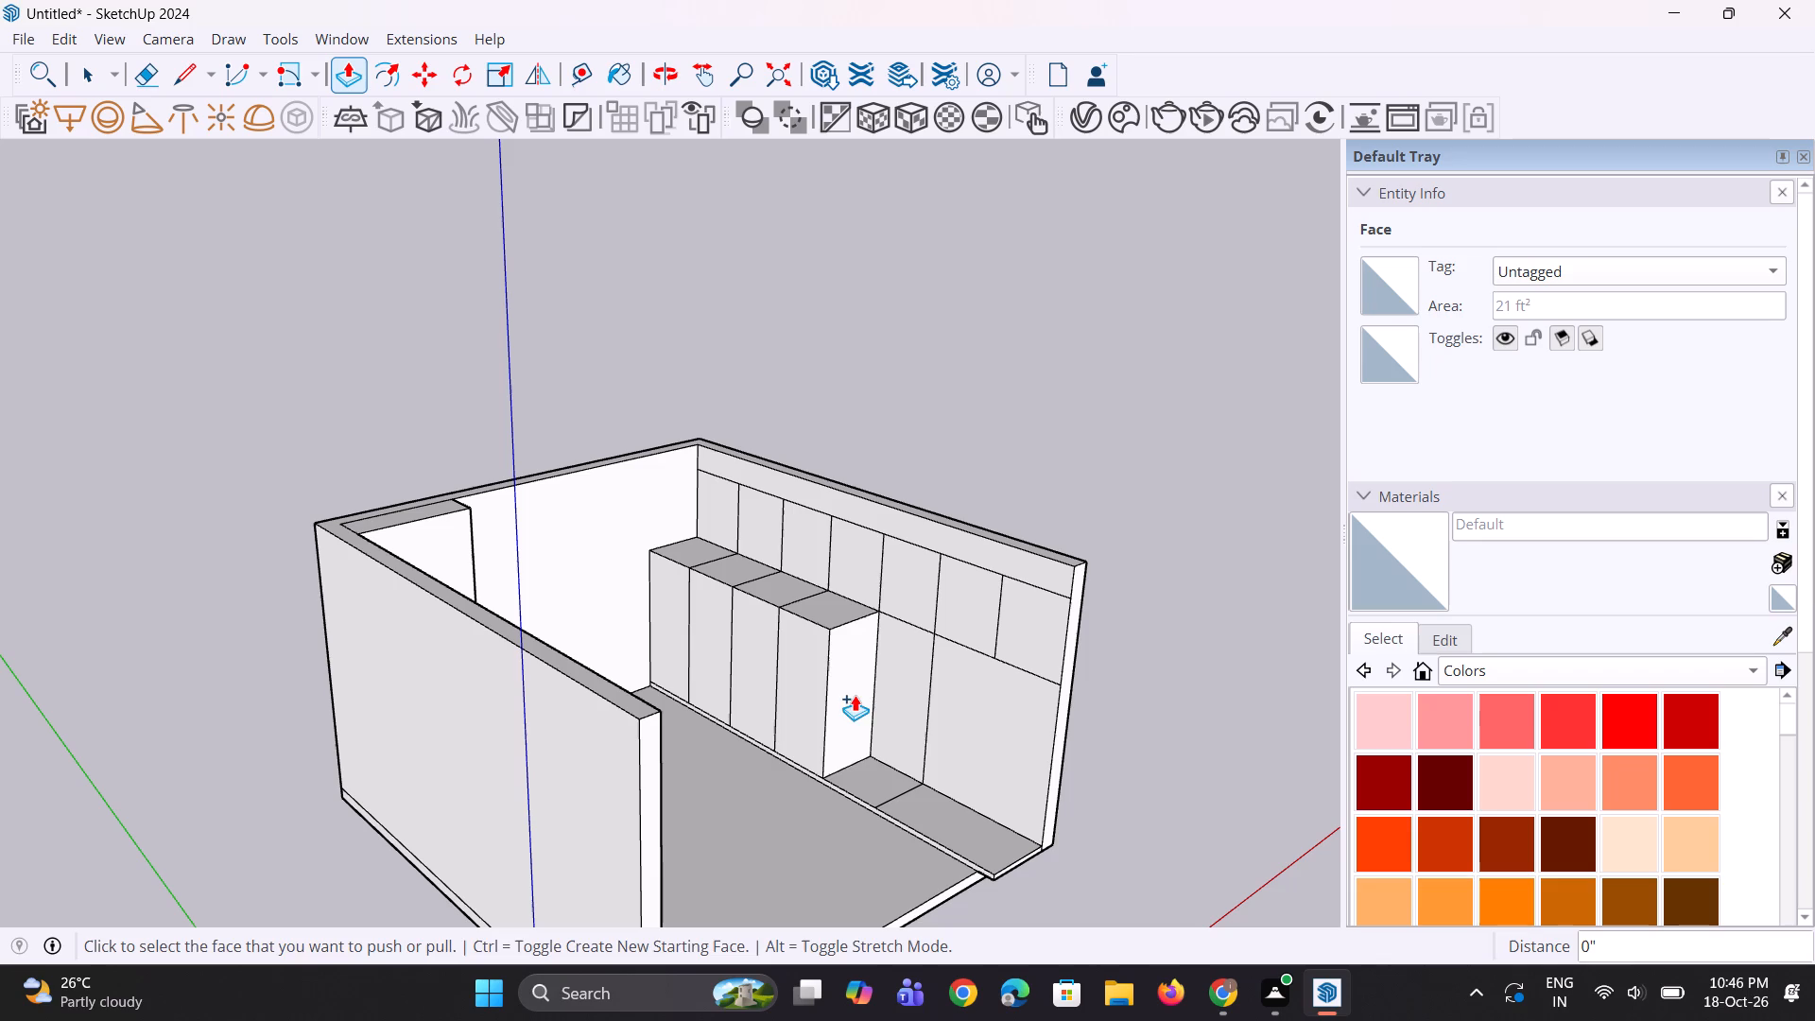
double_click(884, 721)
Pull all seven upper panels of the divided side wall 3' into the room.
scroll(890, 729, "down", 4)
scroll(746, 568, "up", 2)
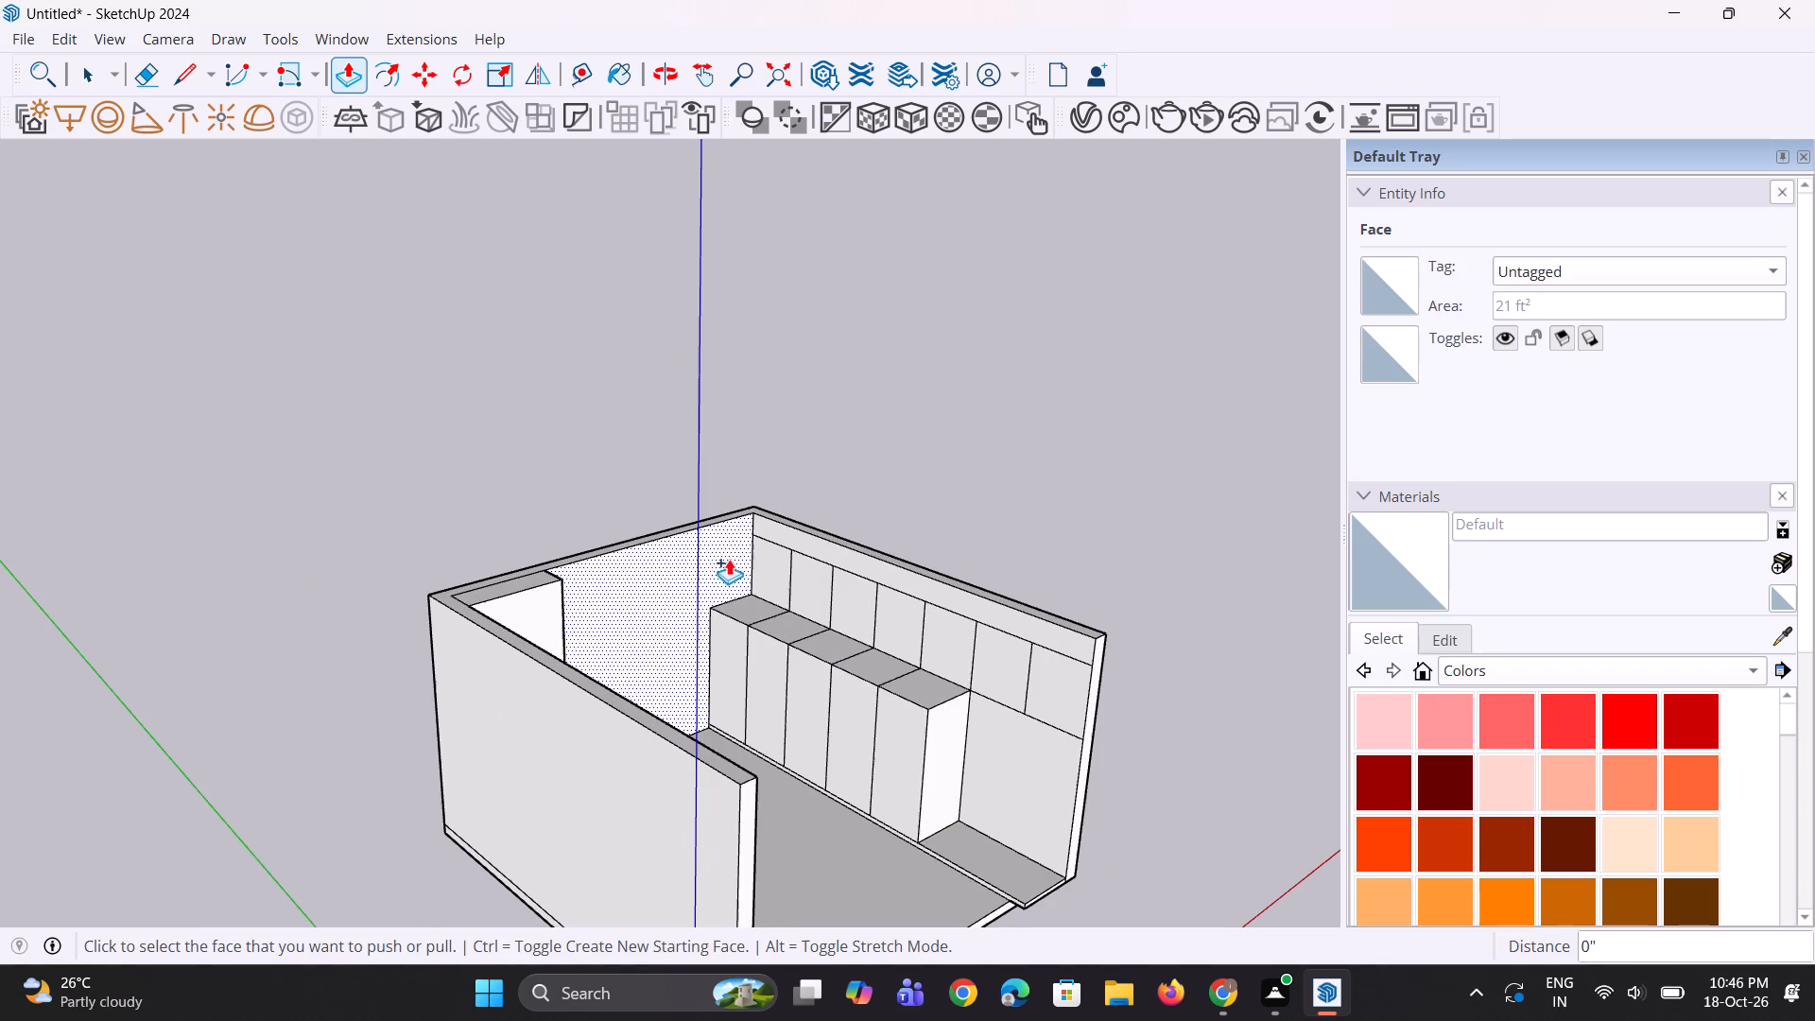
double_click(764, 584)
double_click(801, 602)
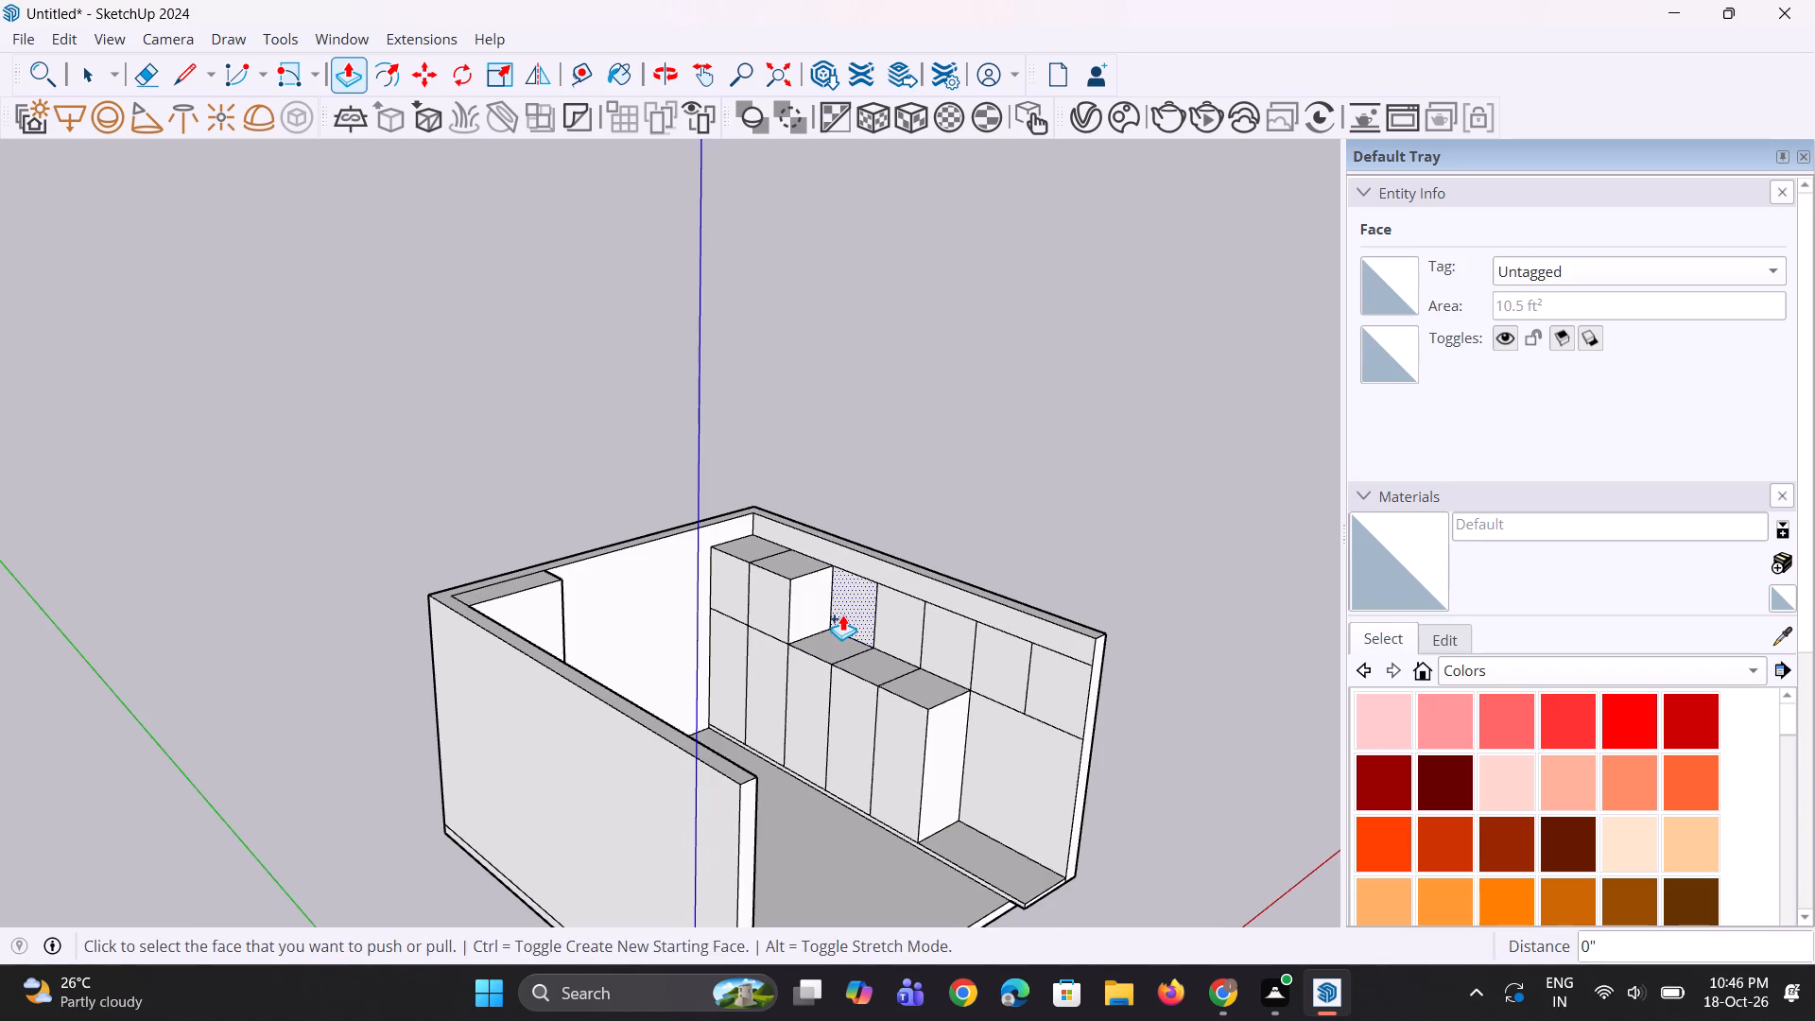
double_click(842, 614)
double_click(883, 630)
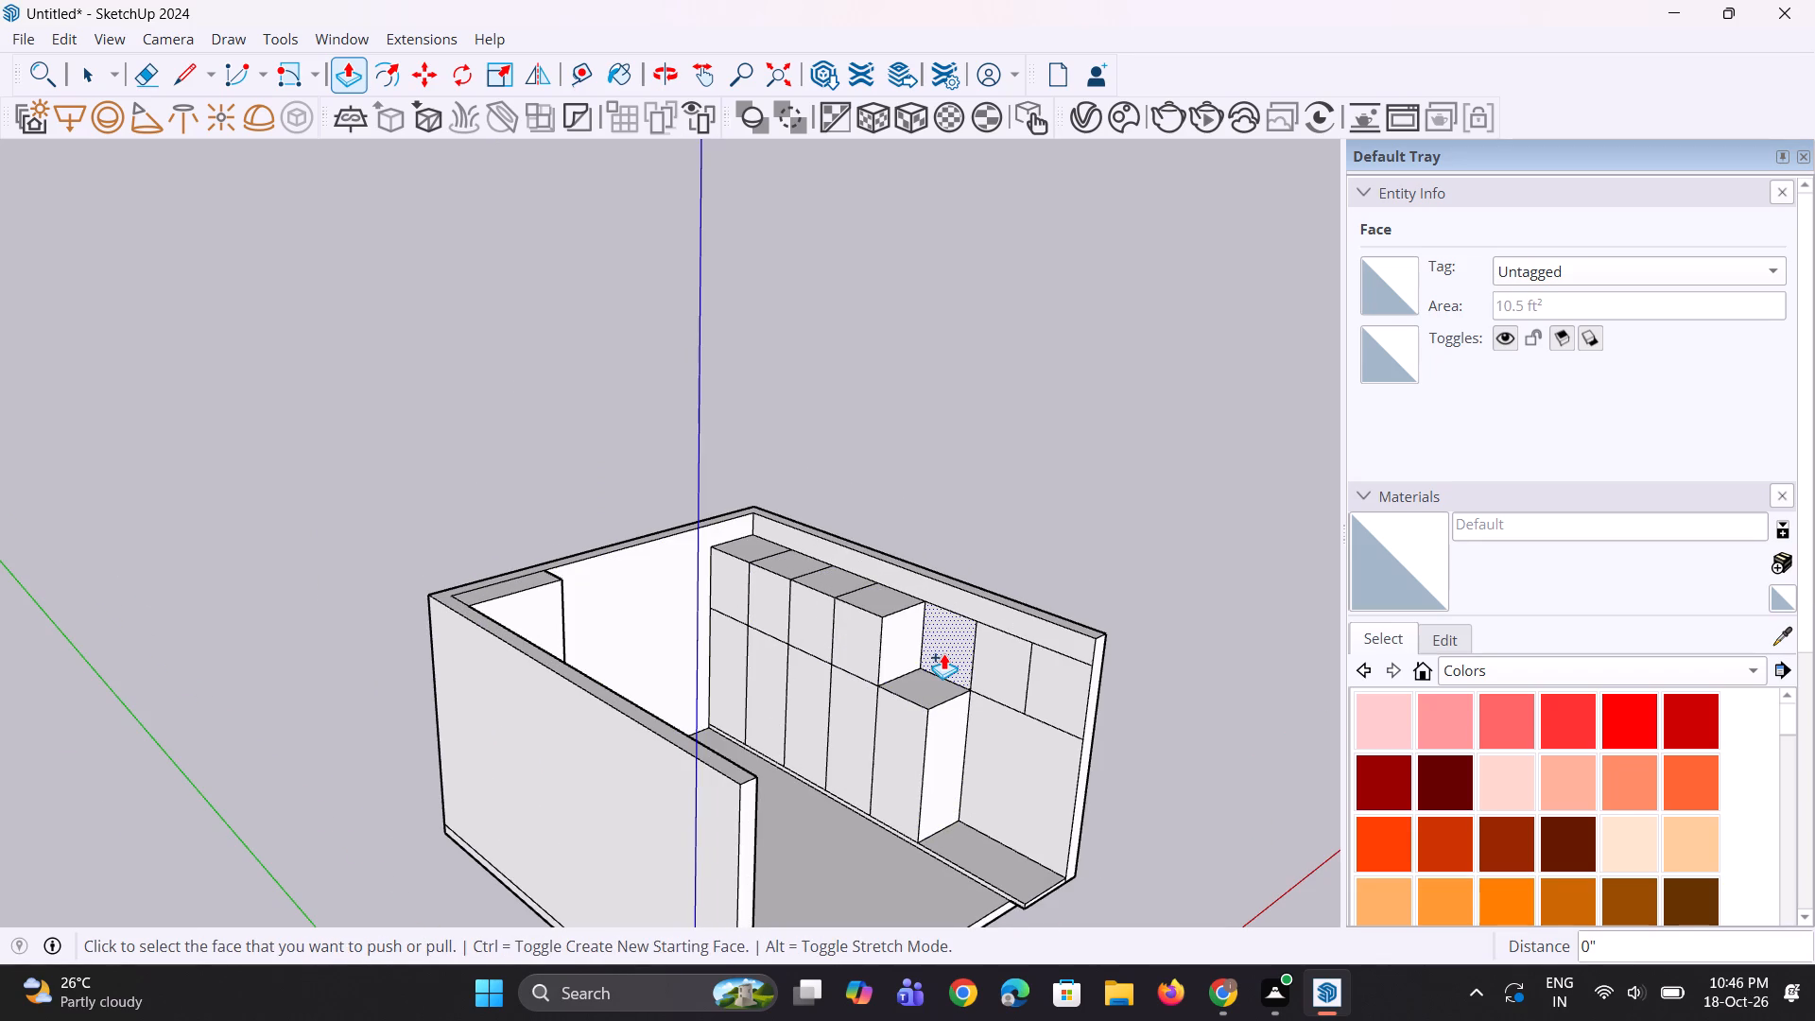
double_click(943, 653)
double_click(1011, 668)
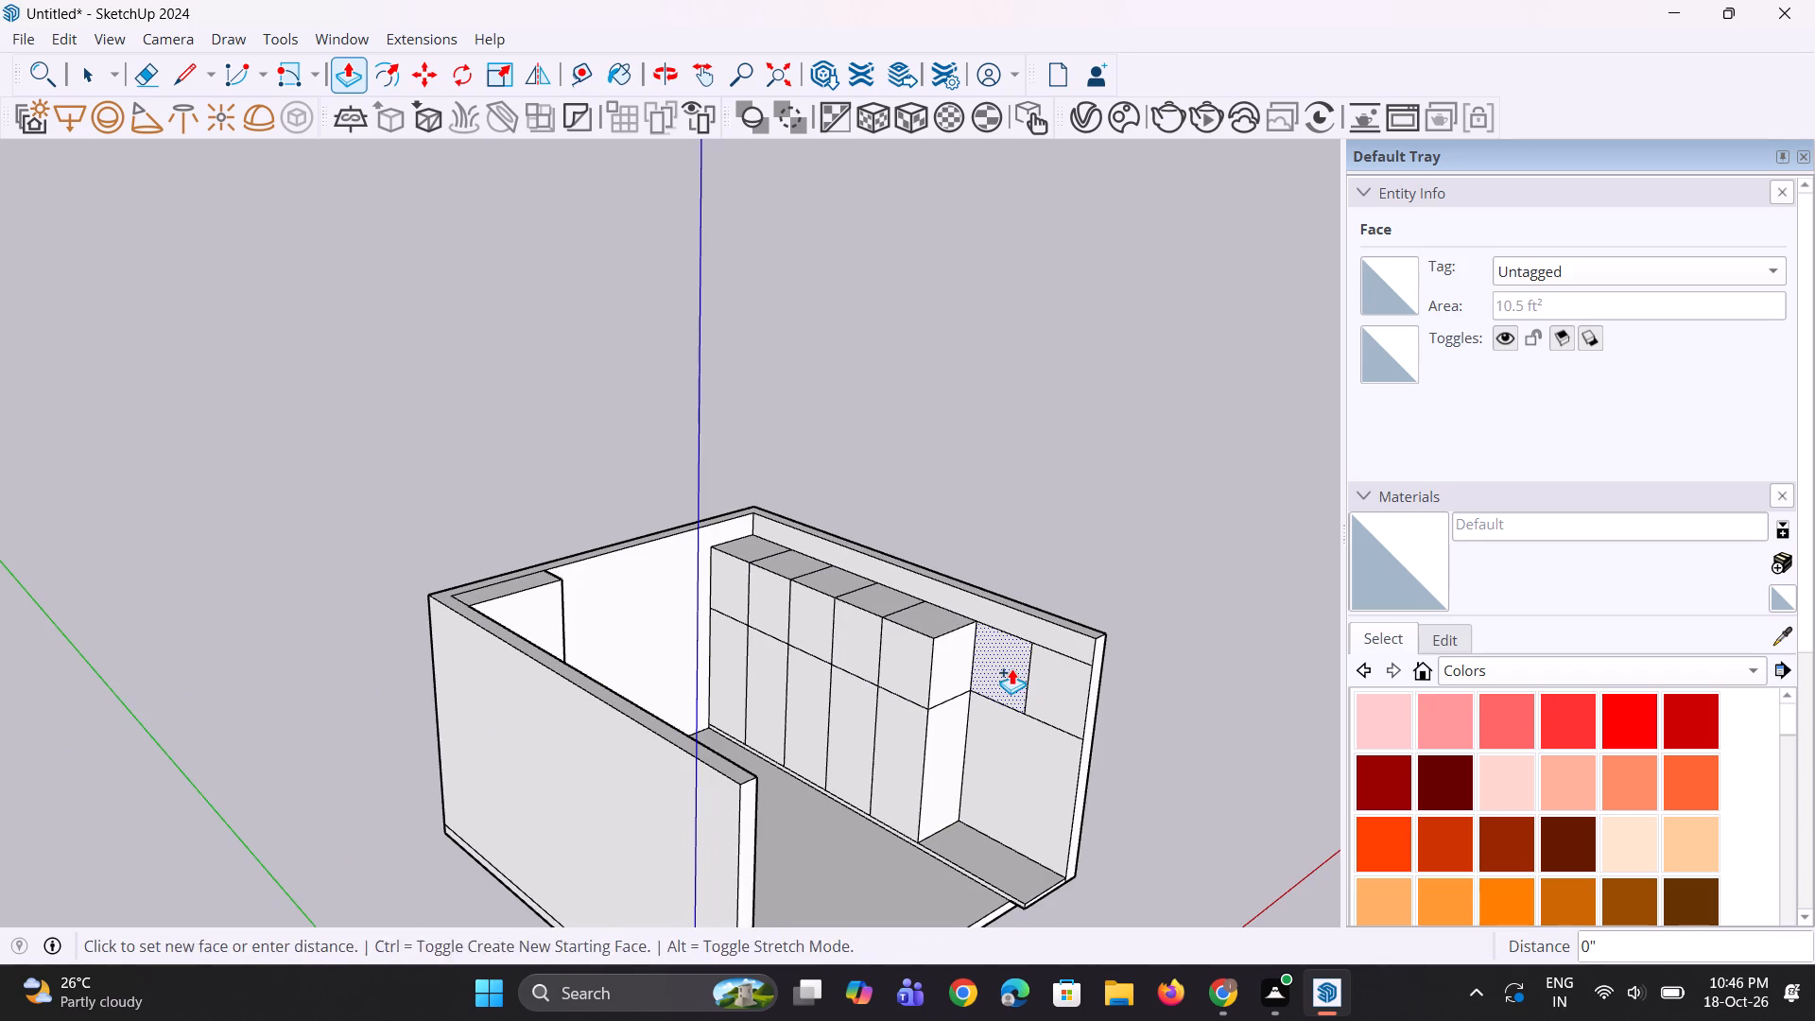
double_click(1072, 693)
Extend the divided side wall's open end face about 7" beyond the last upper panel with Push/Pull.
middle_click_drag(1063, 732, 1009, 695)
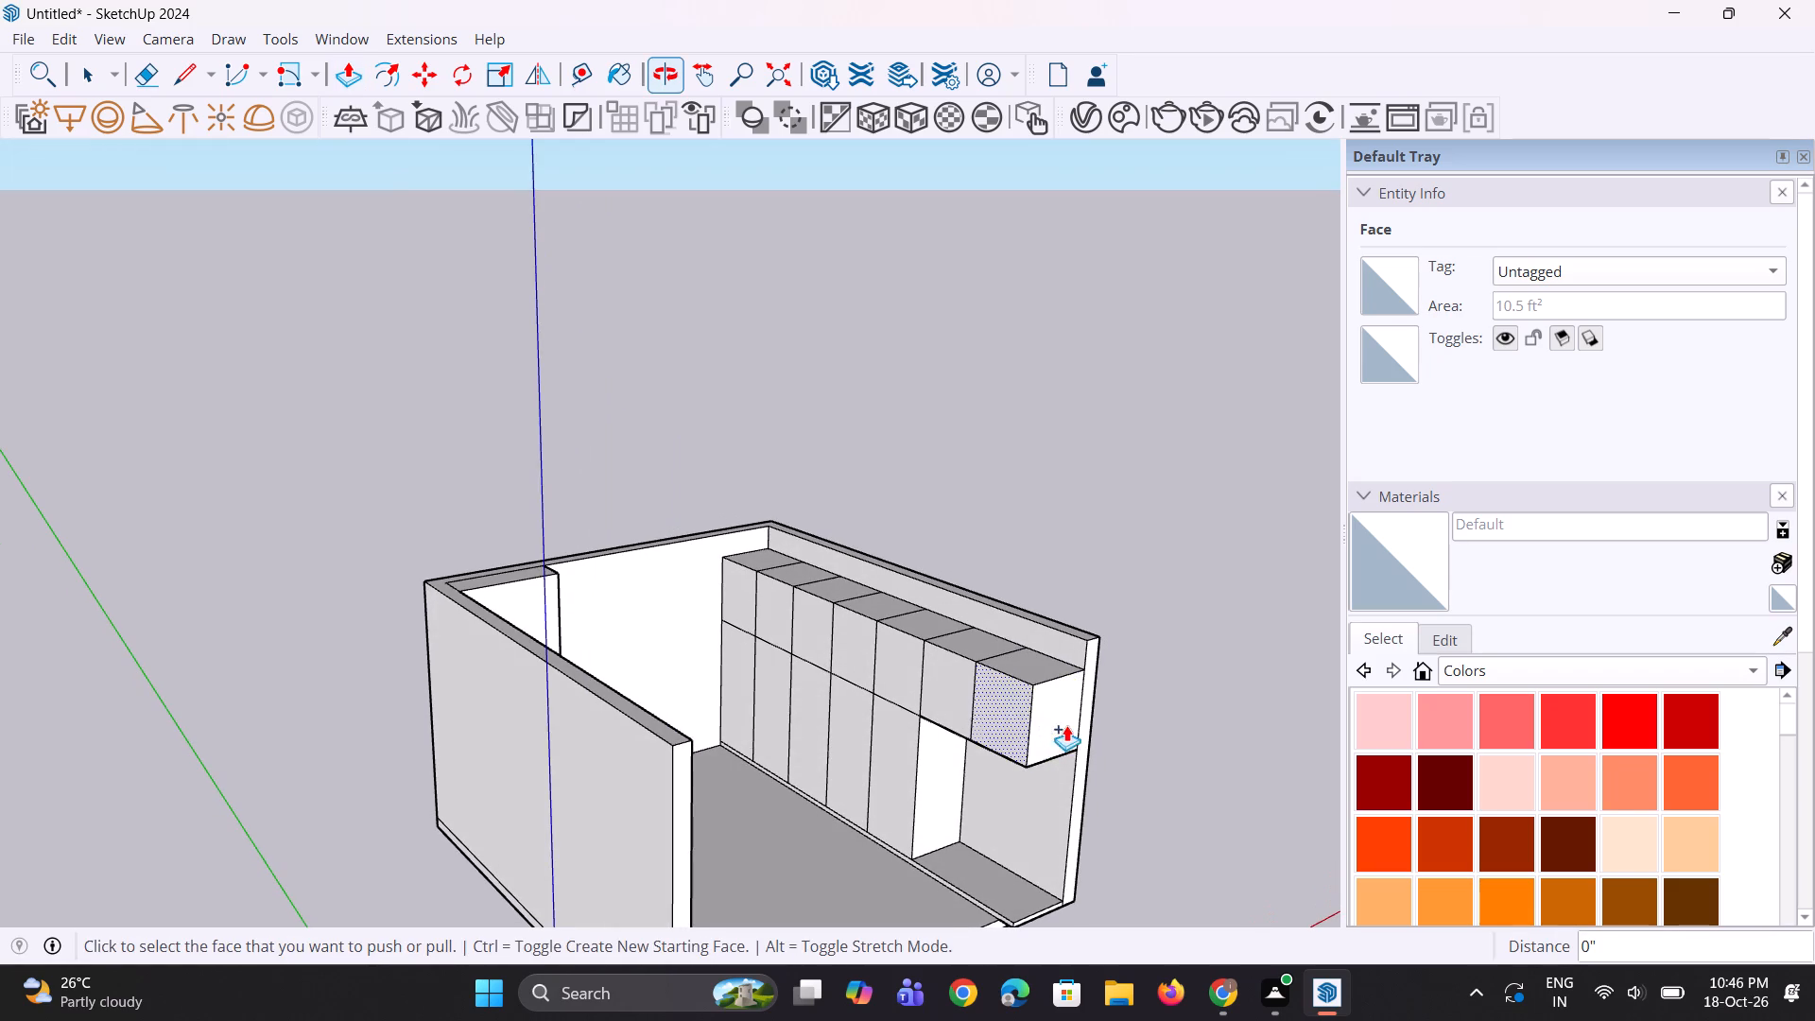
left_click(1082, 729)
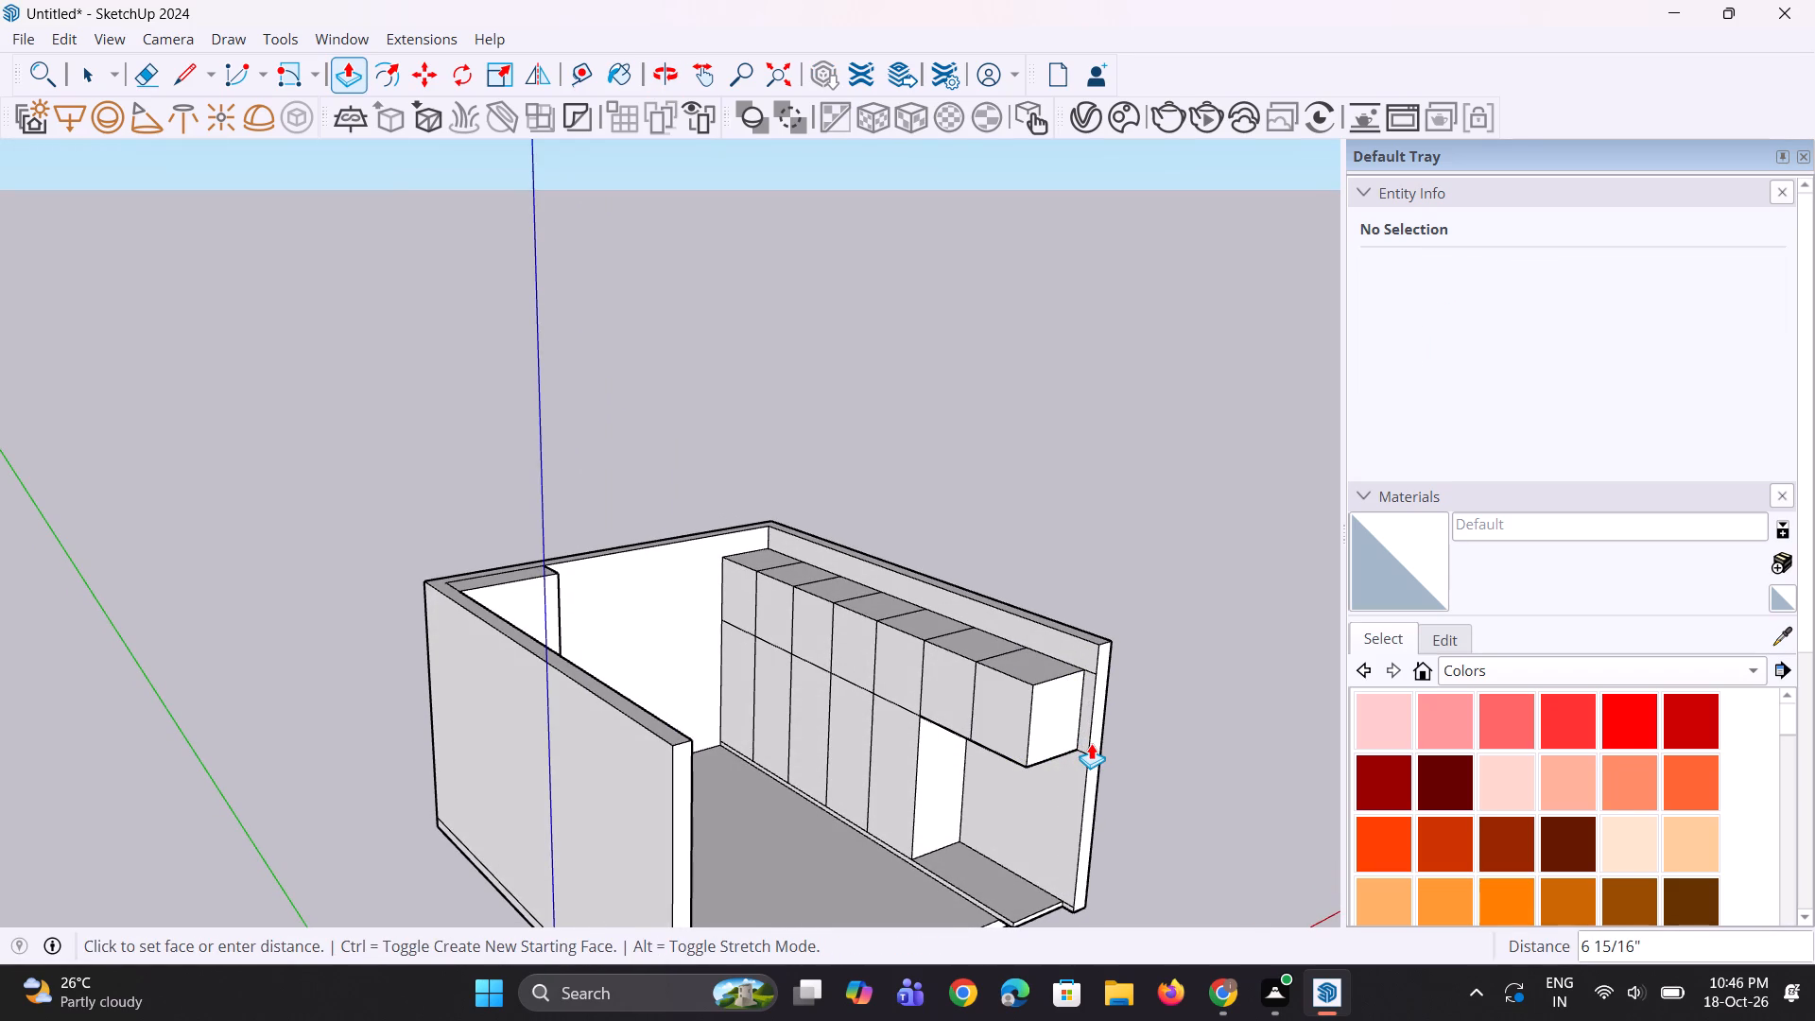
left_click(1091, 743)
Extend the base's open end to the wall's end, and pull the floor slab's open edge outward, finishing with a 9" pull.
scroll(984, 698, "down", 4)
scroll(945, 806, "up", 3)
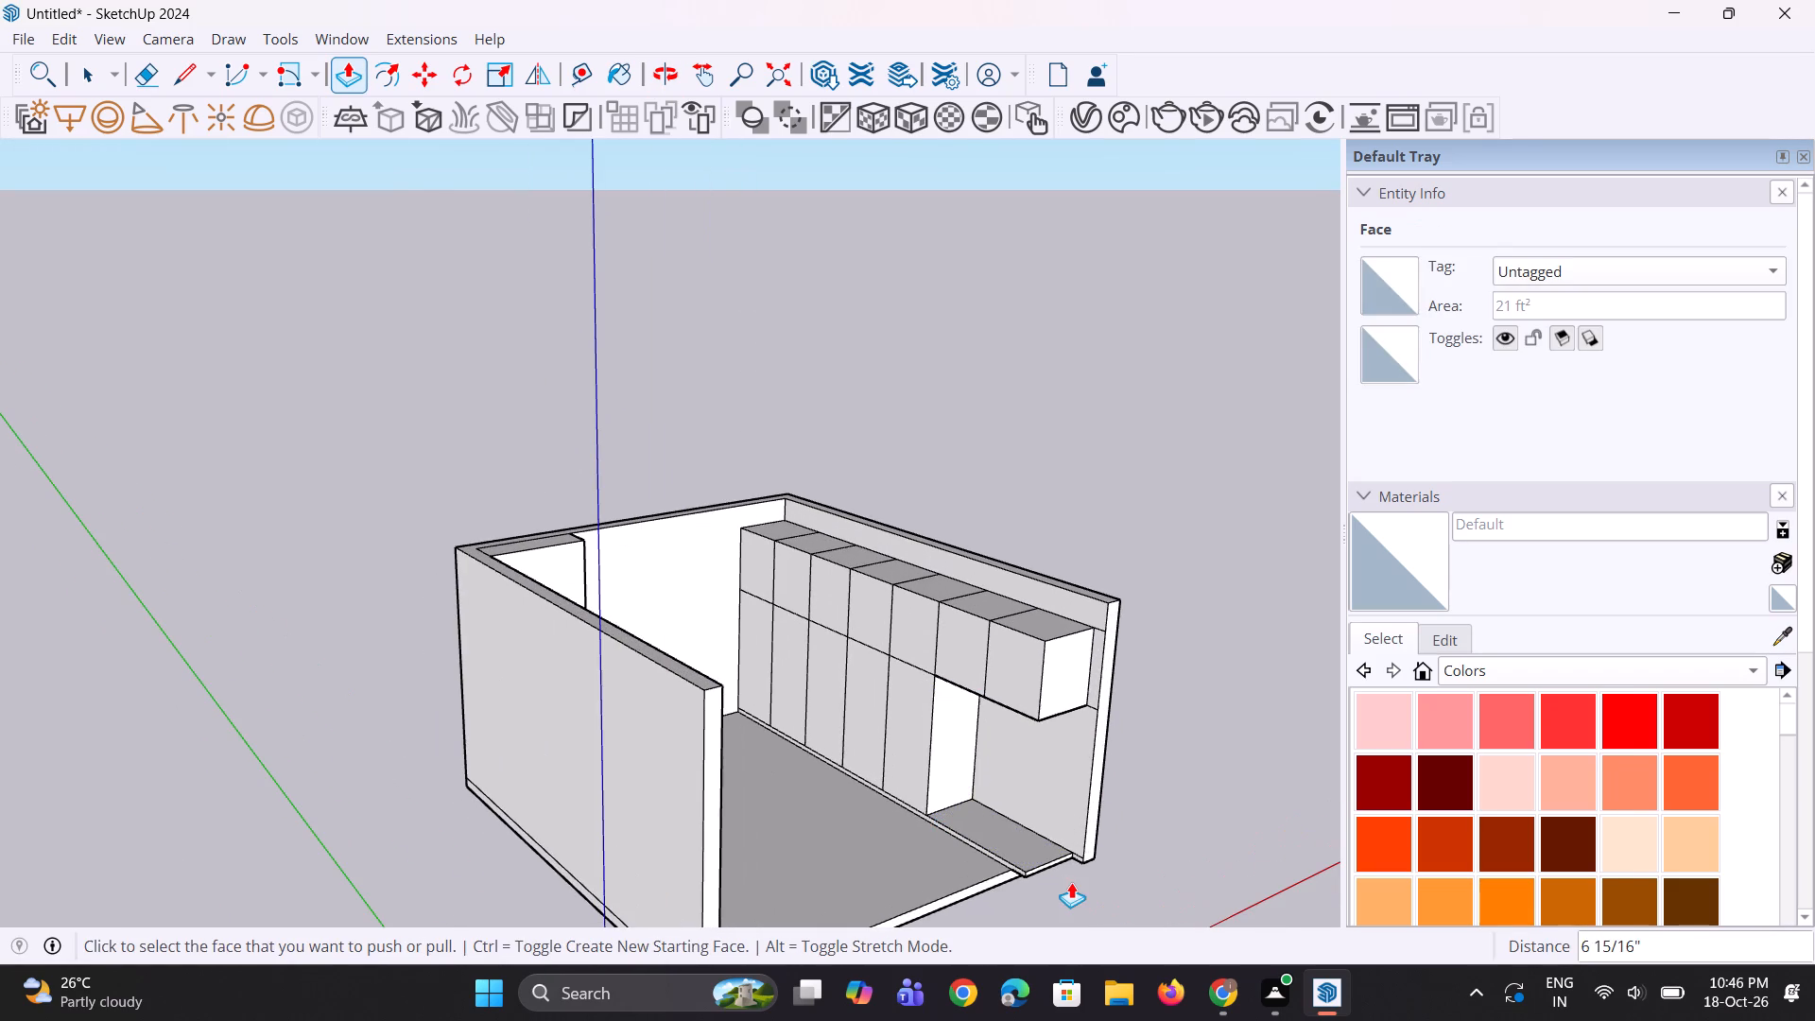
scroll(1072, 882, "up", 4)
double_click(1052, 857)
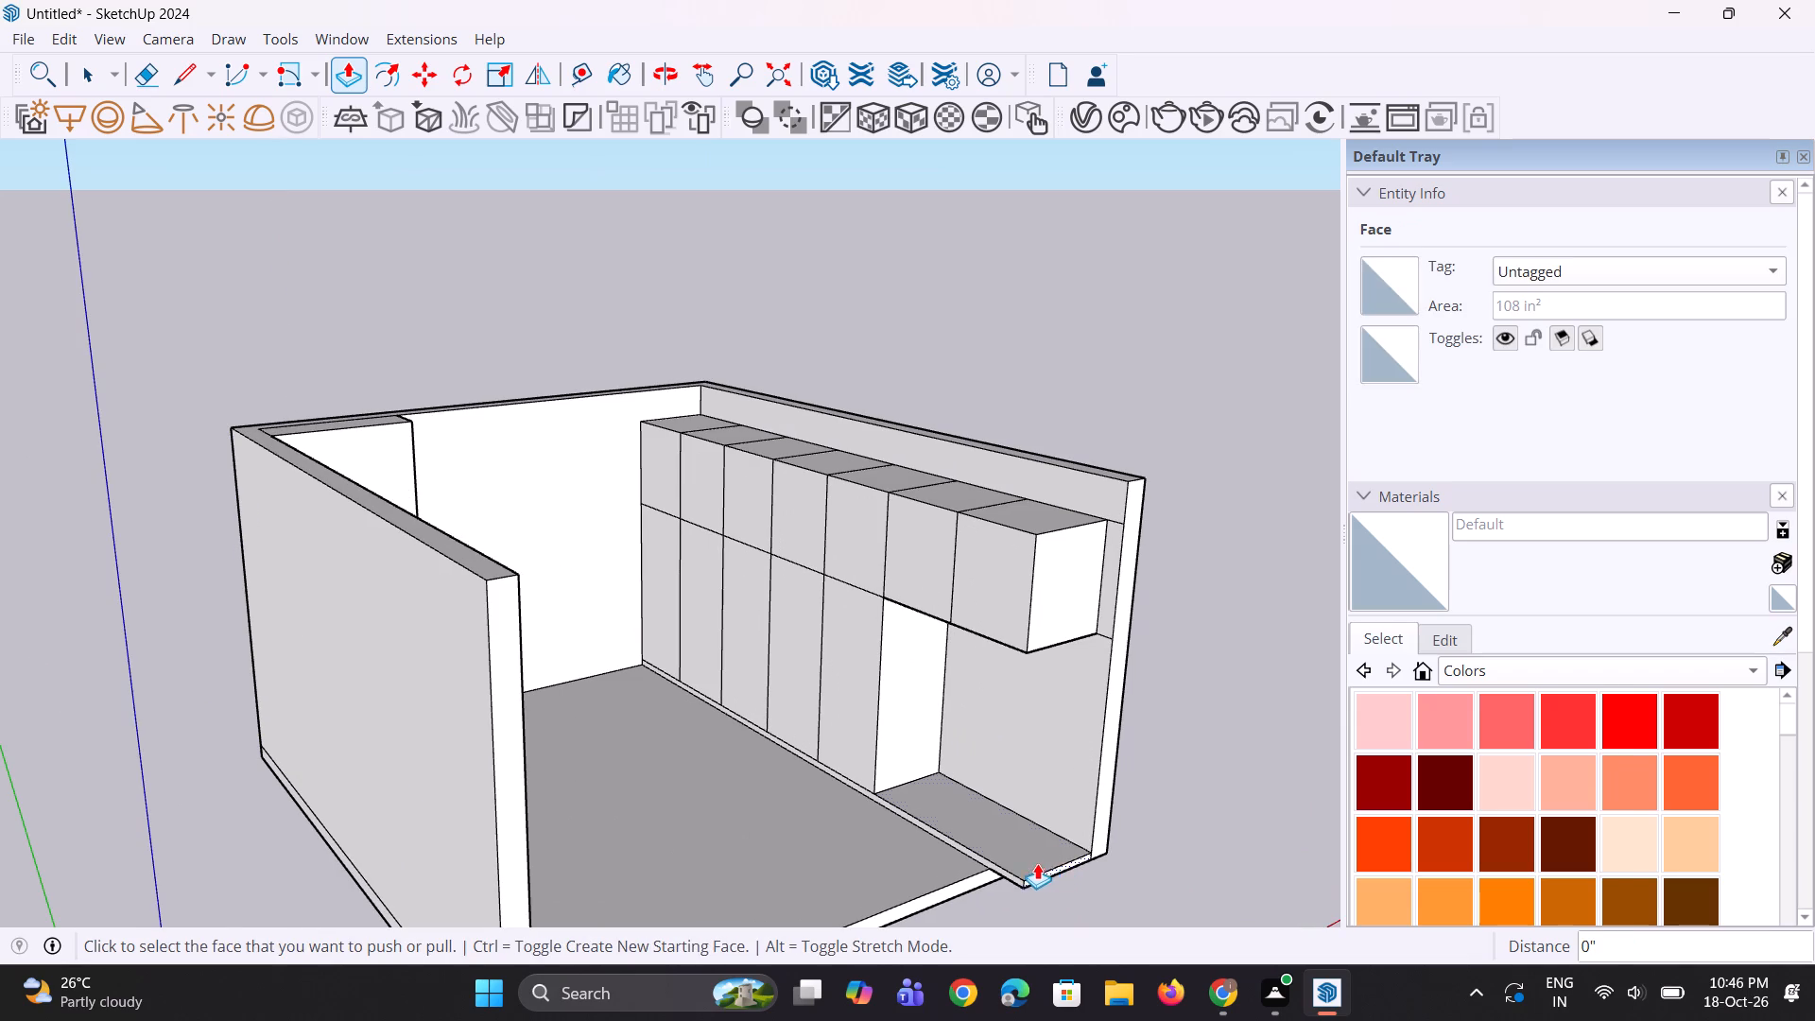
double_click(964, 887)
scroll(1006, 843, "down", 10)
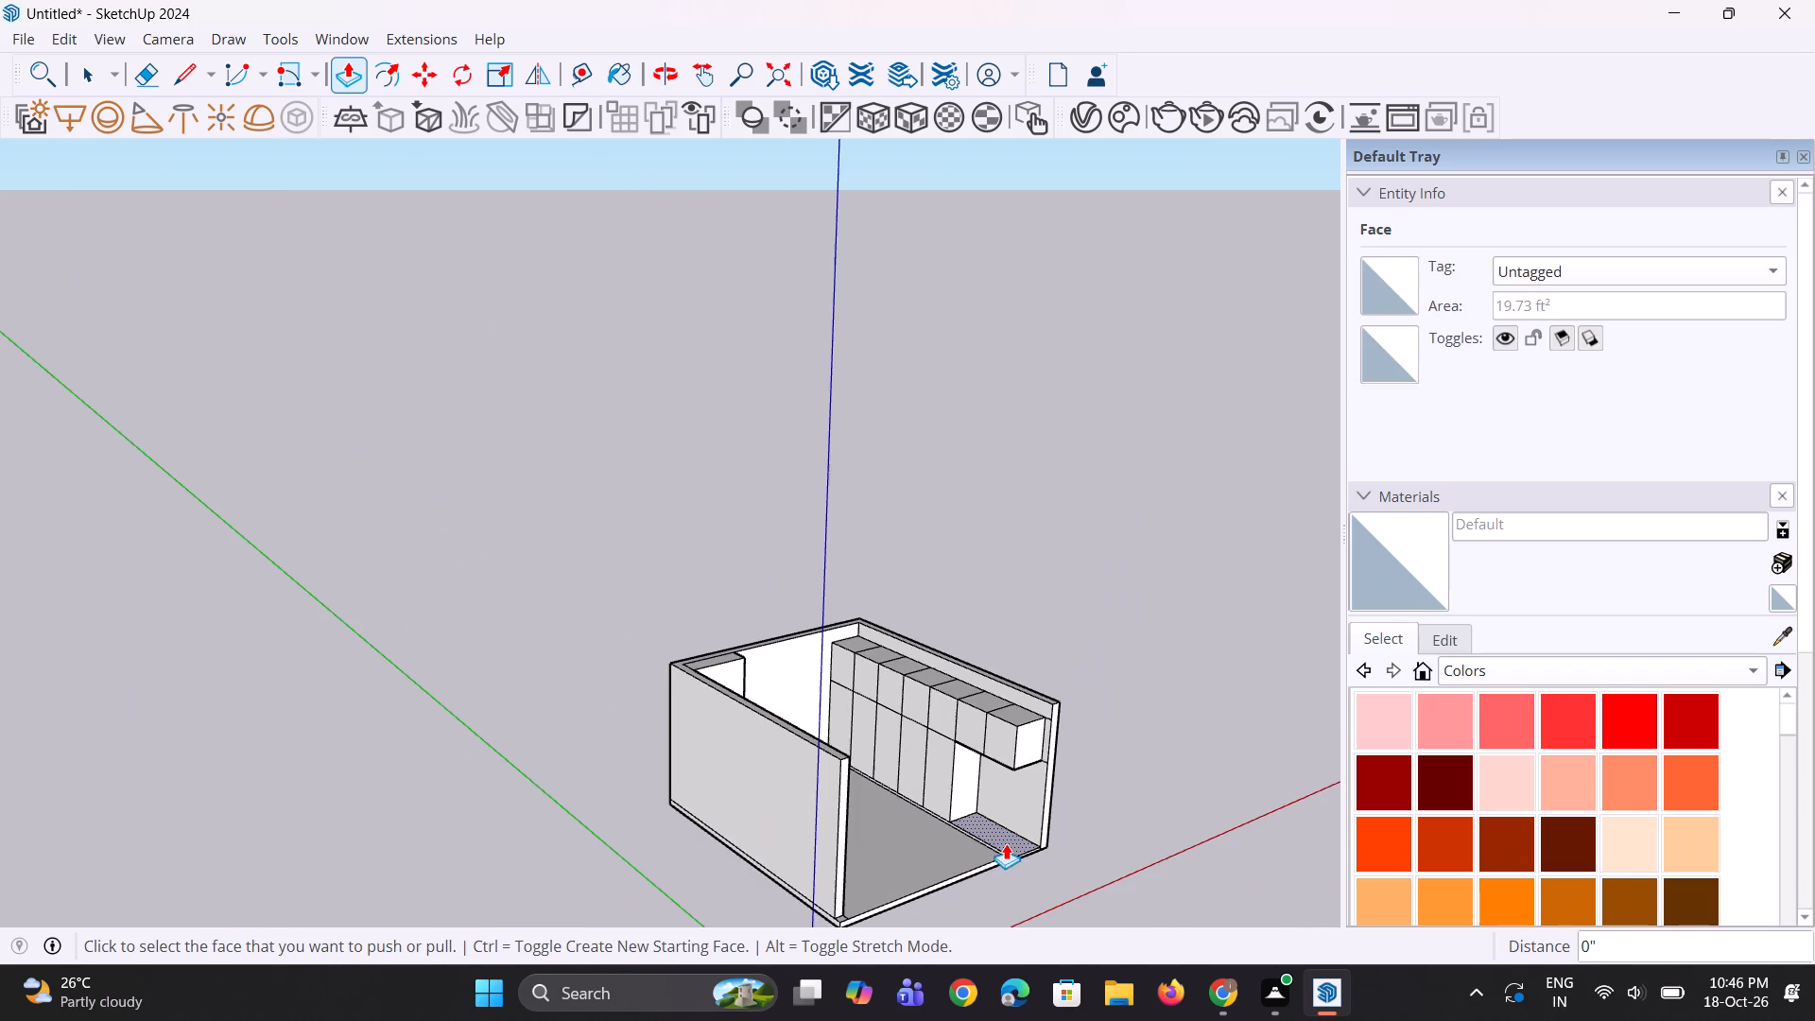
scroll(949, 875, "up", 7)
left_click(998, 866)
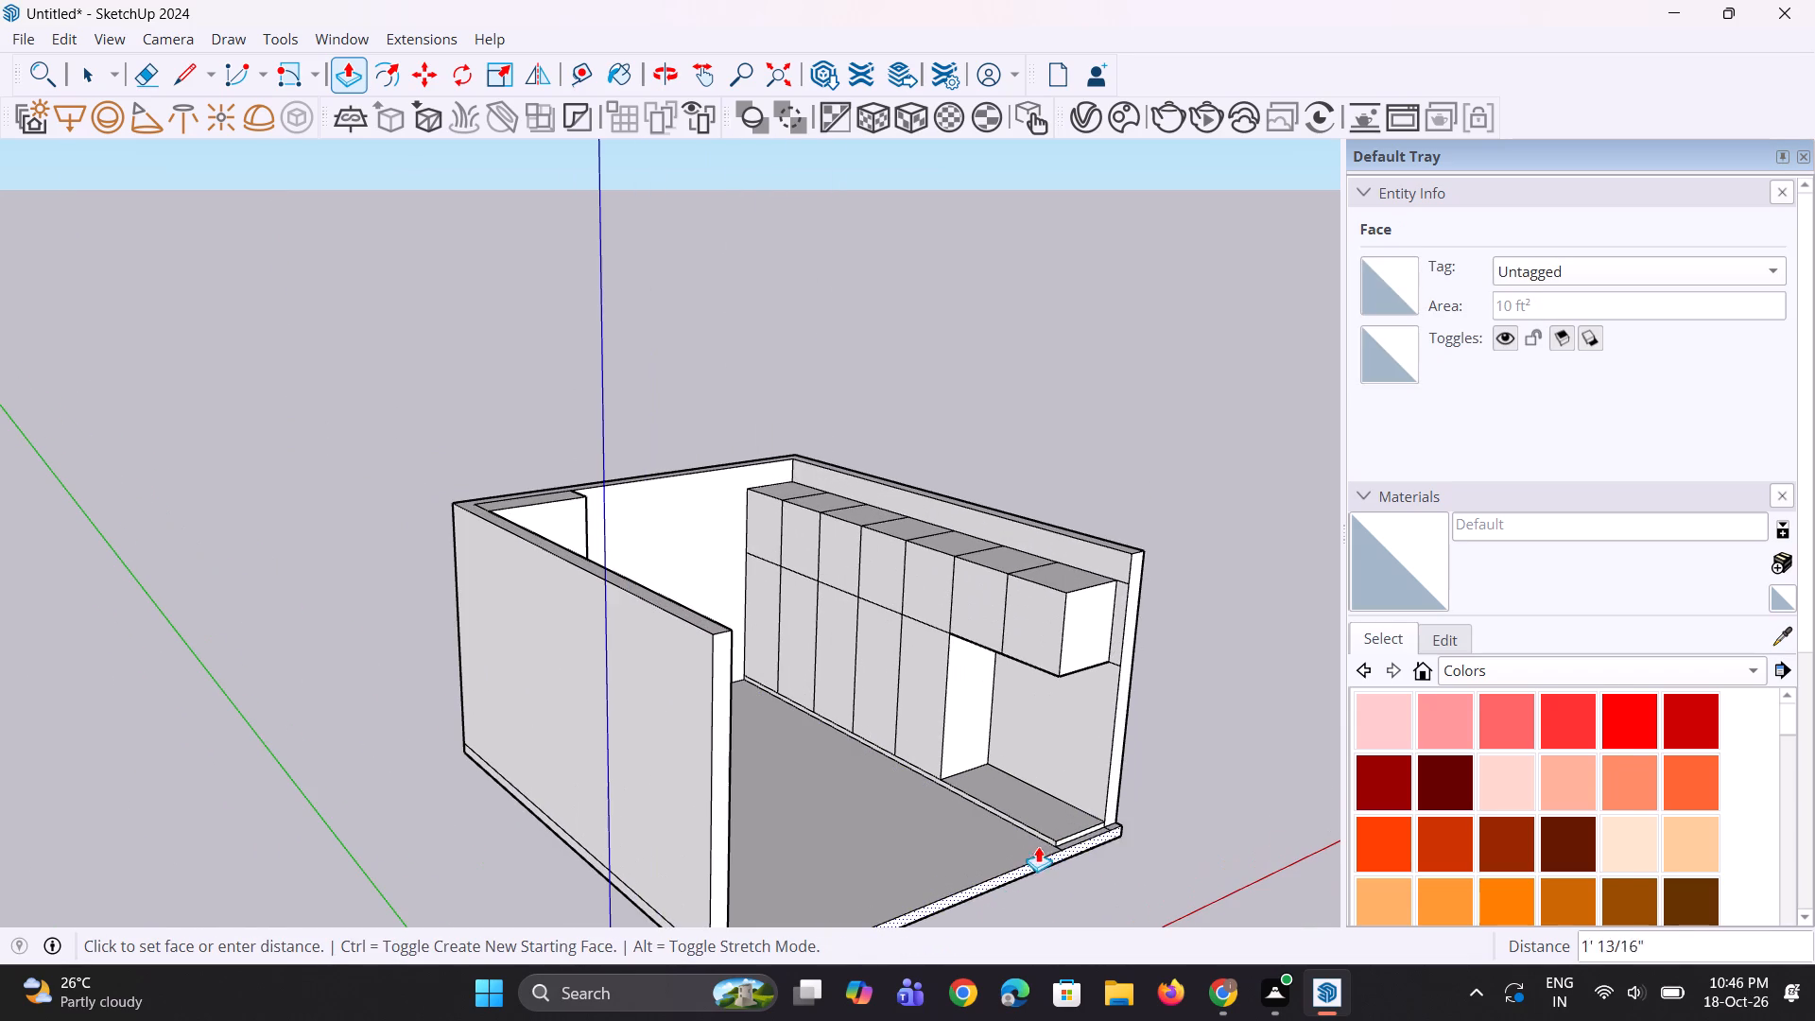
left_click(1072, 828)
Extend the opposite side wall's open end face 9", and a further 6 15/16" to the floor slab's edge.
scroll(1074, 827, "down", 8)
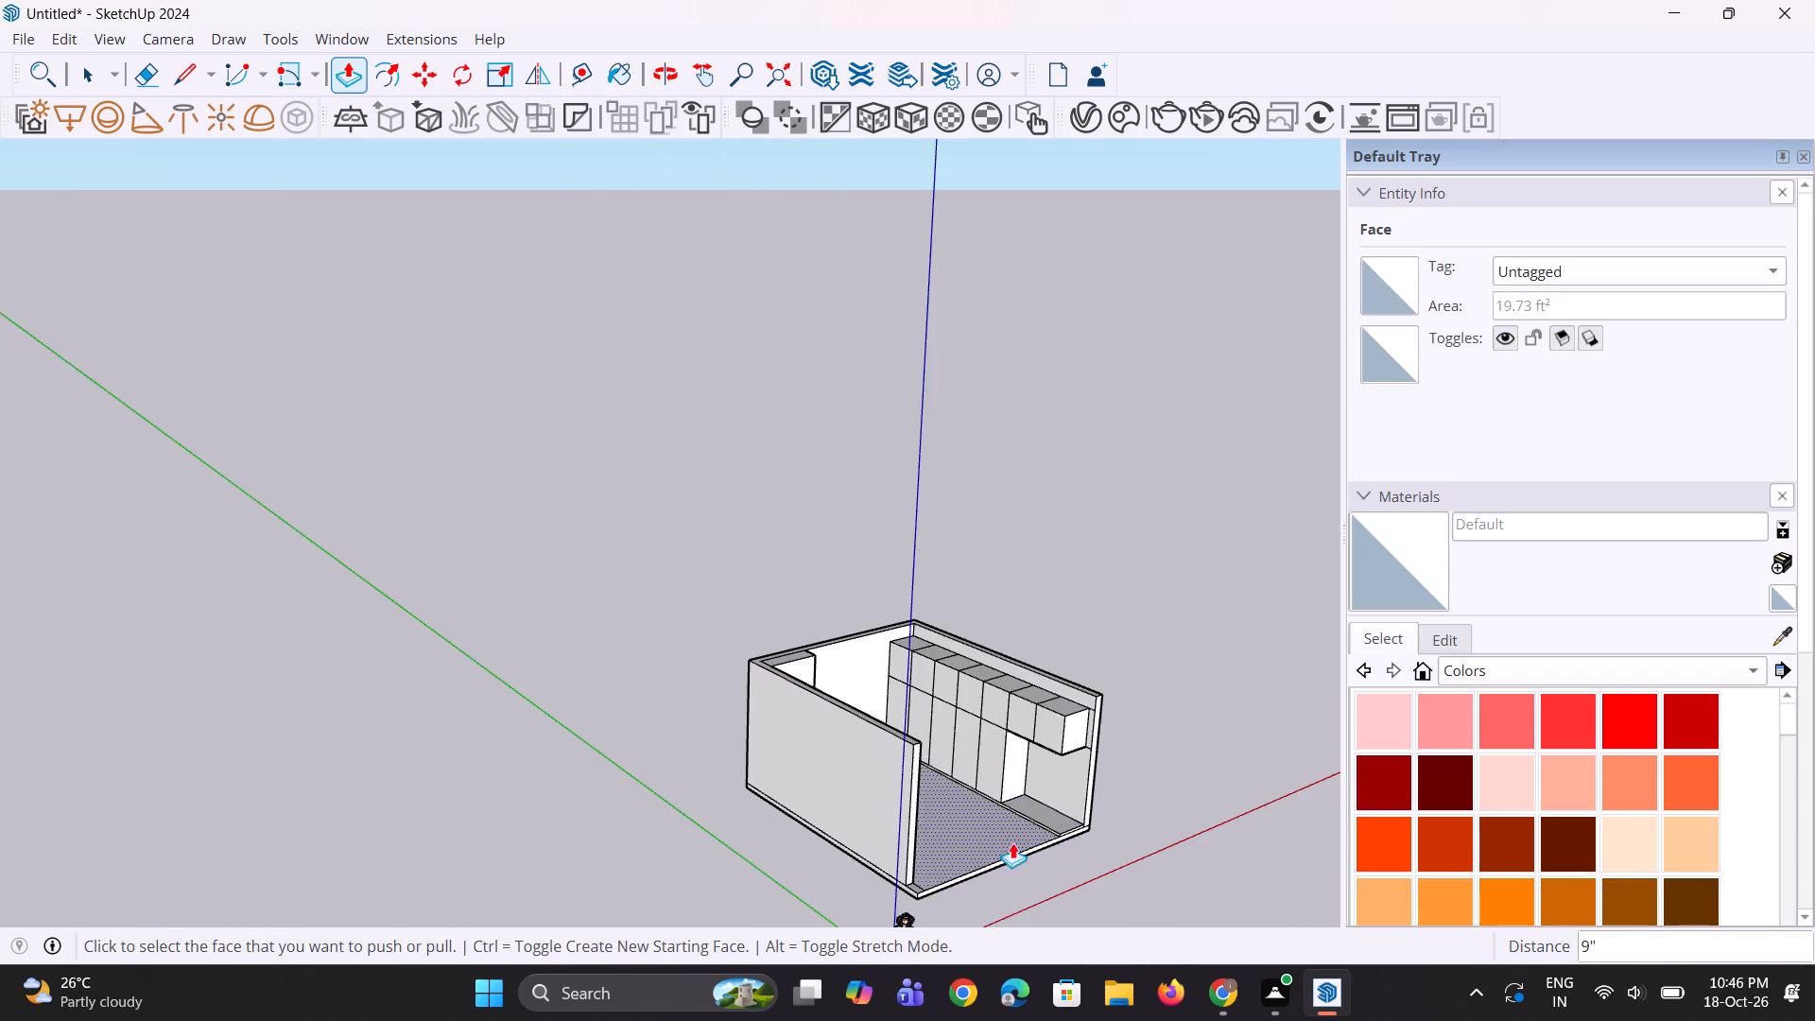
scroll(918, 867, "up", 3)
double_click(911, 854)
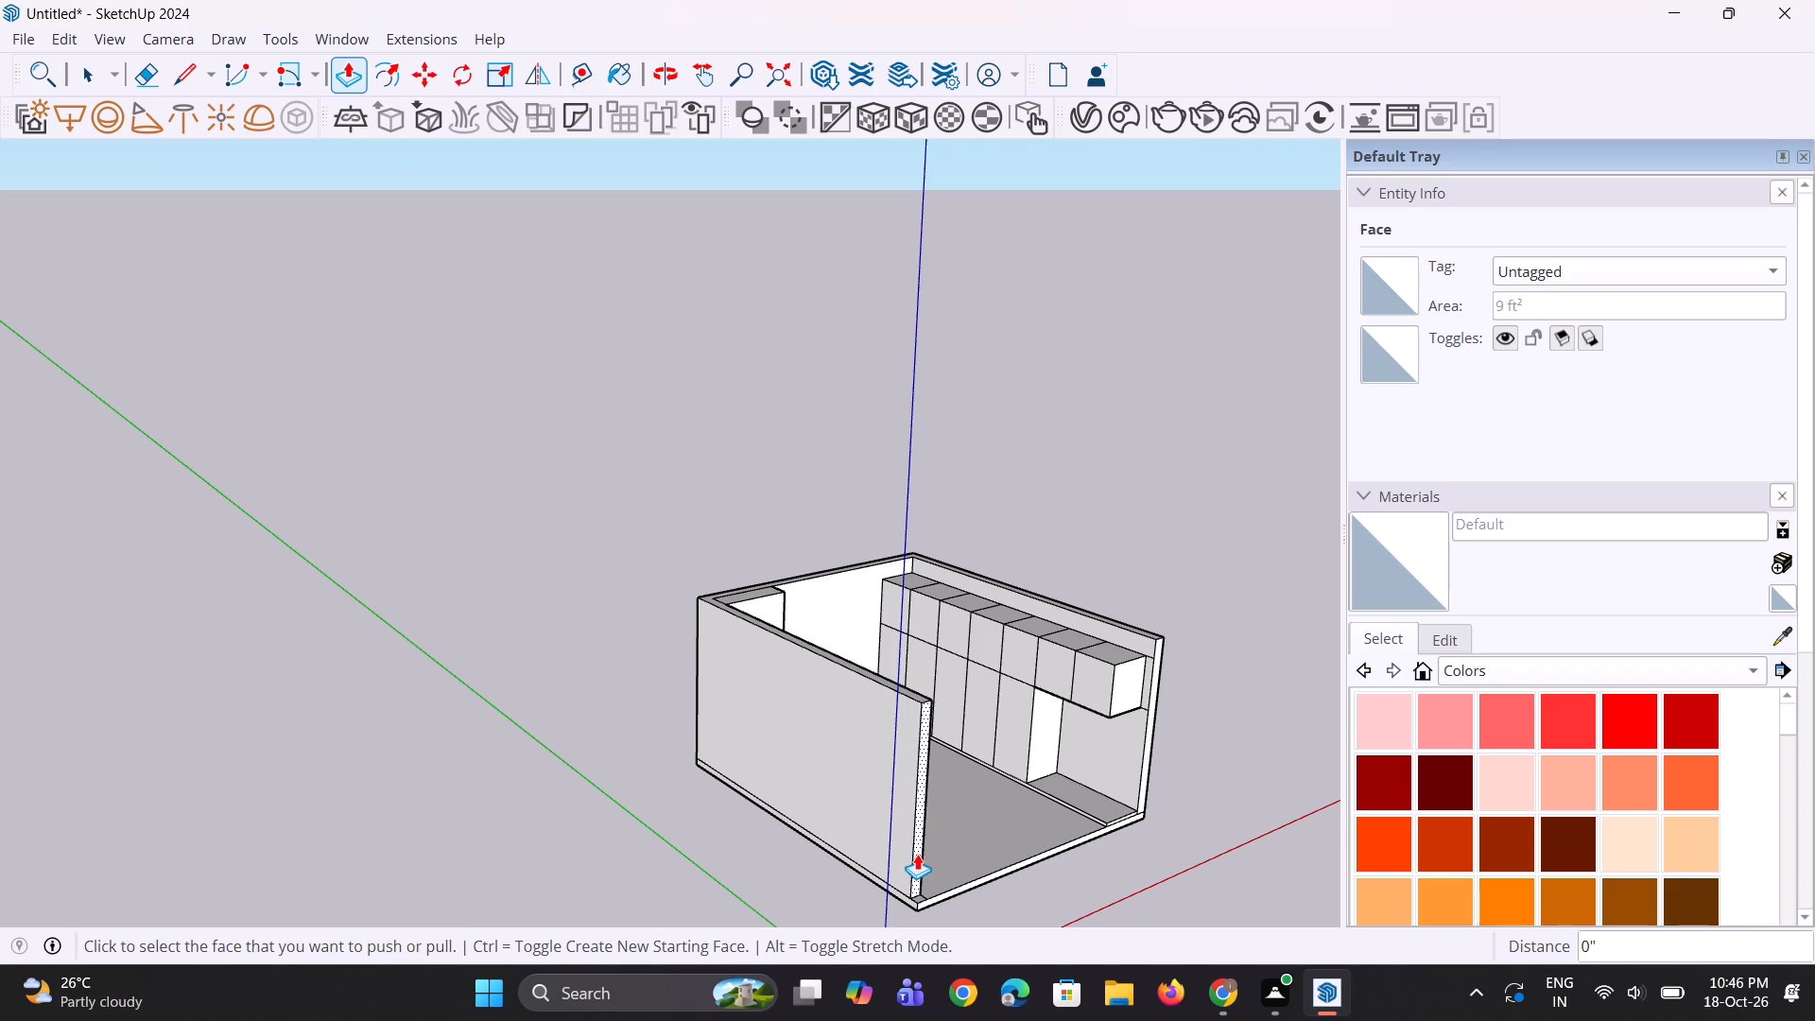
left_click(917, 854)
left_click(991, 874)
Examine the room and the panelled unit from several angles, including the base below the upper panels.
scroll(1015, 842, "down", 5)
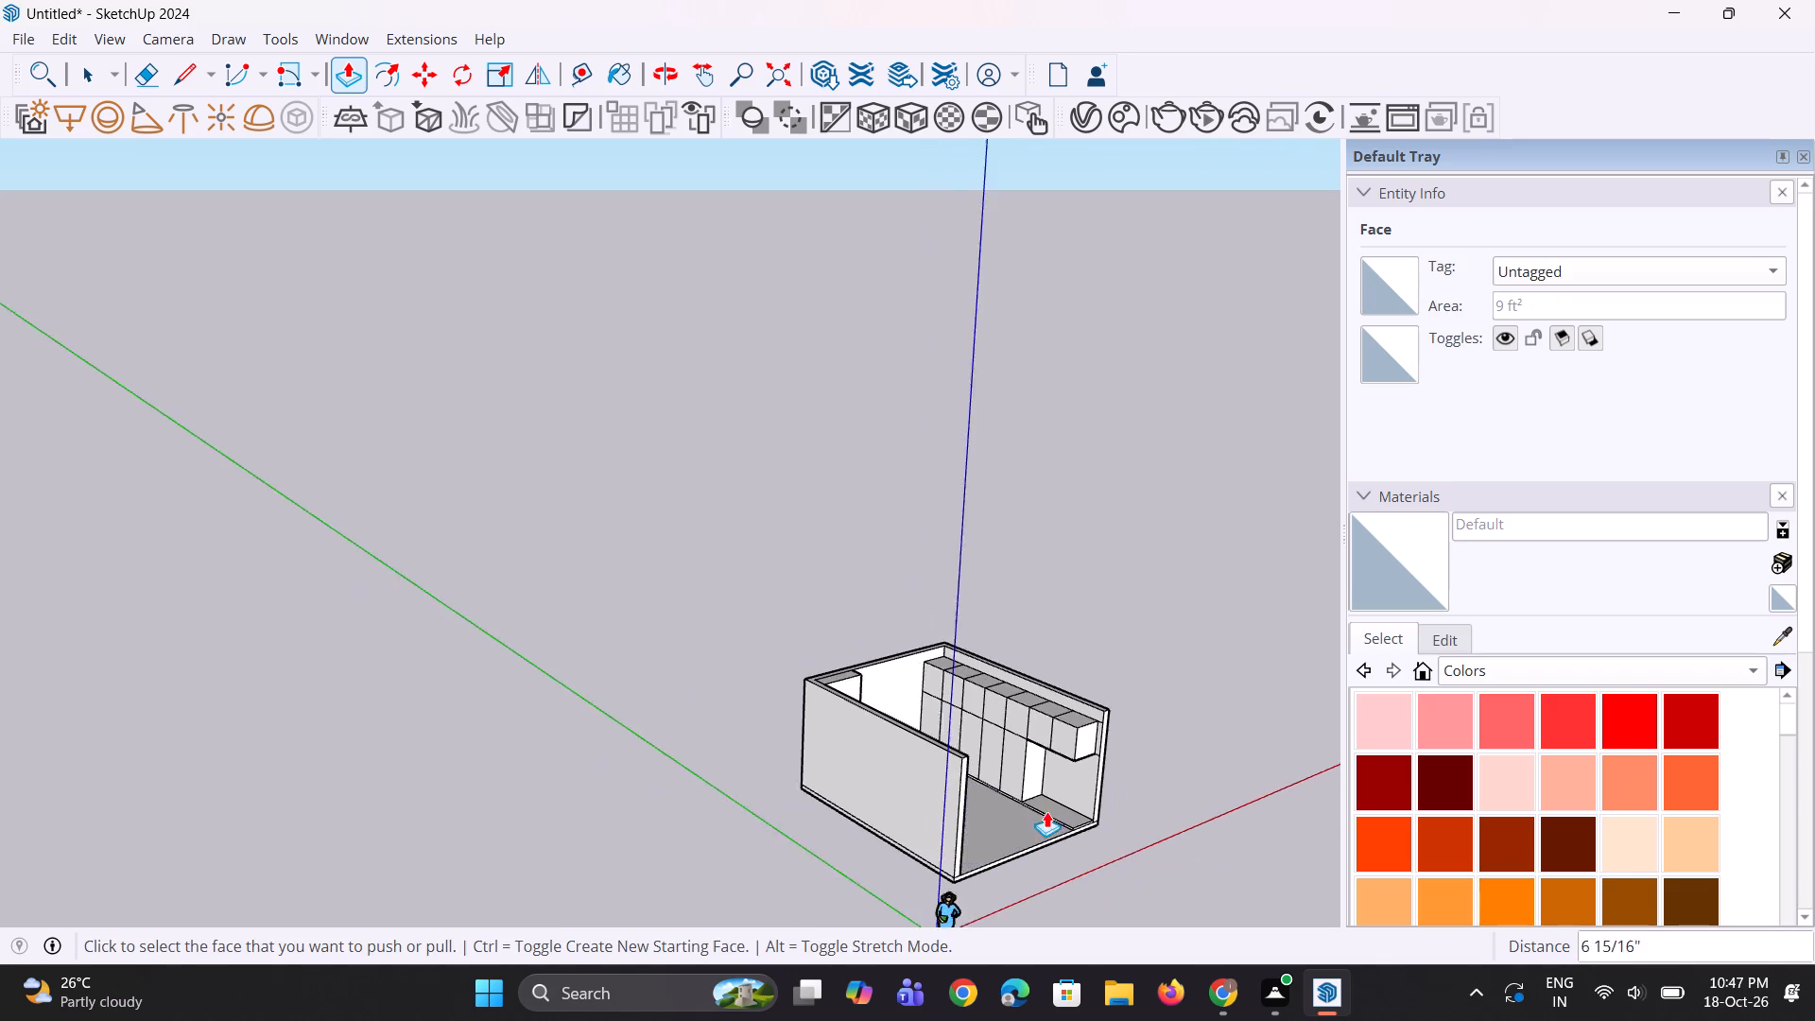
middle_click_drag(1046, 811, 924, 756)
key("space")
scroll(668, 445, "down", 5)
scroll(845, 510, "up", 4)
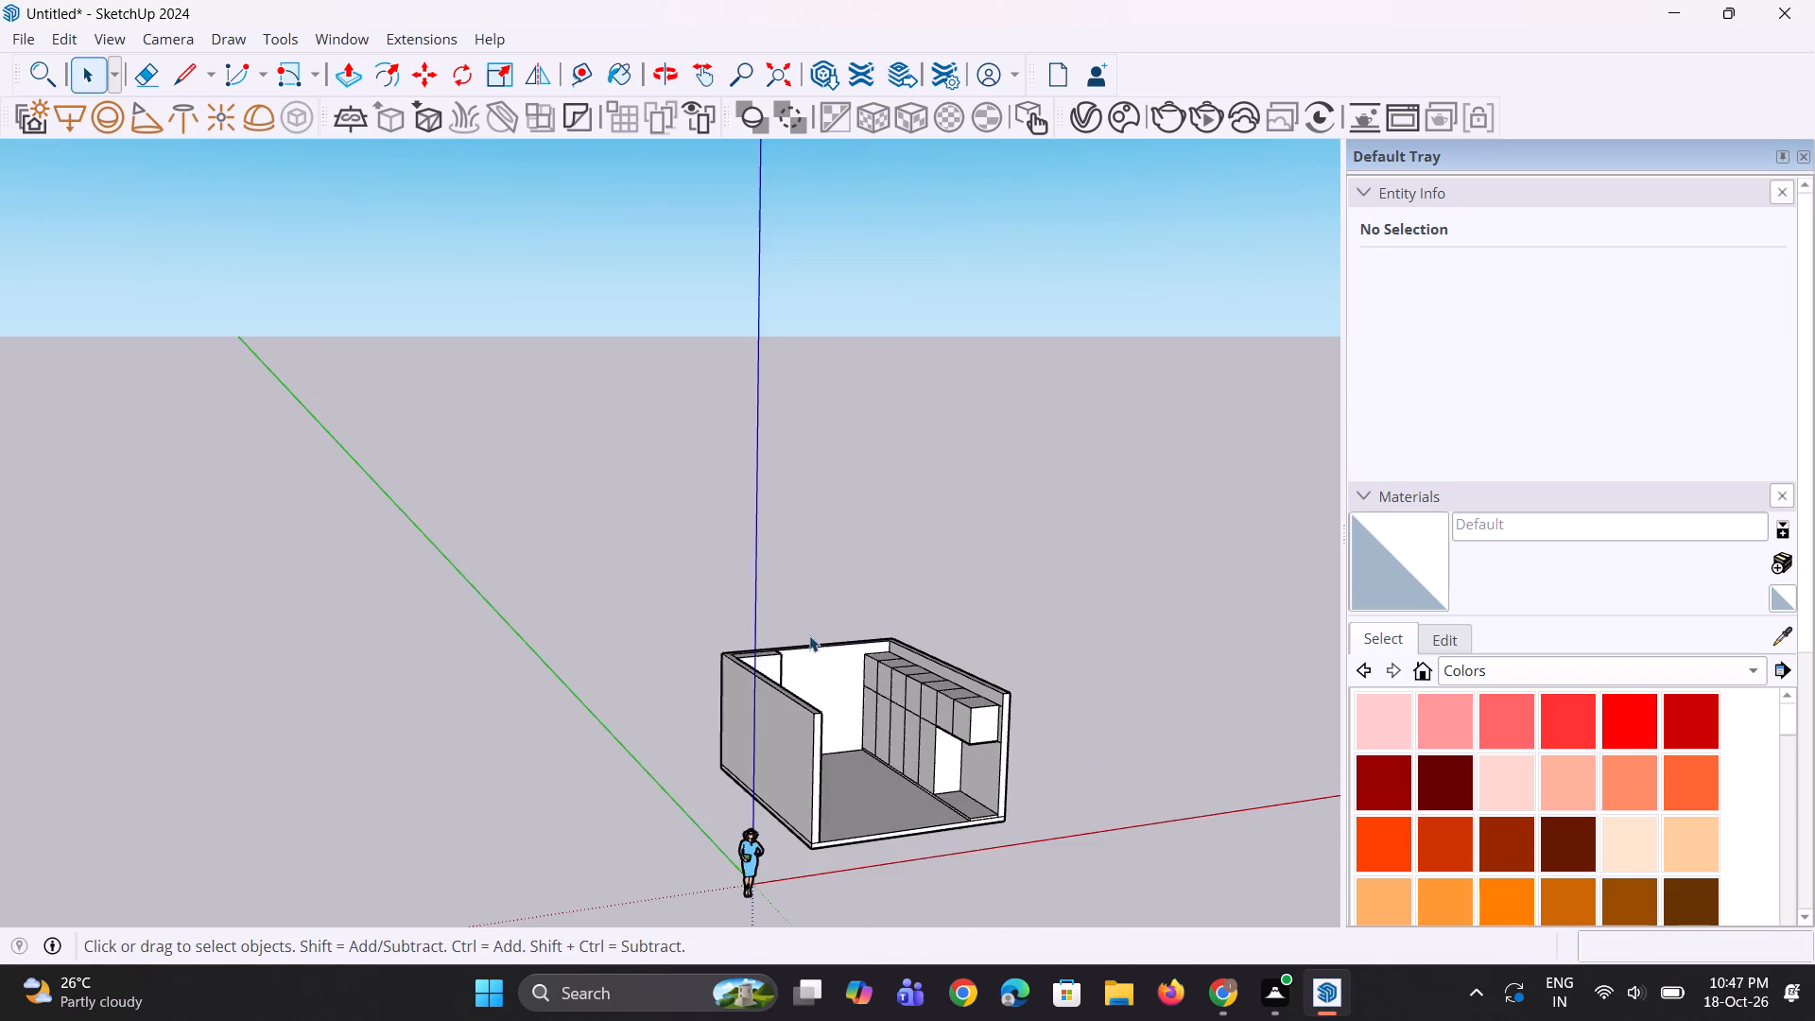
scroll(809, 635, "up", 3)
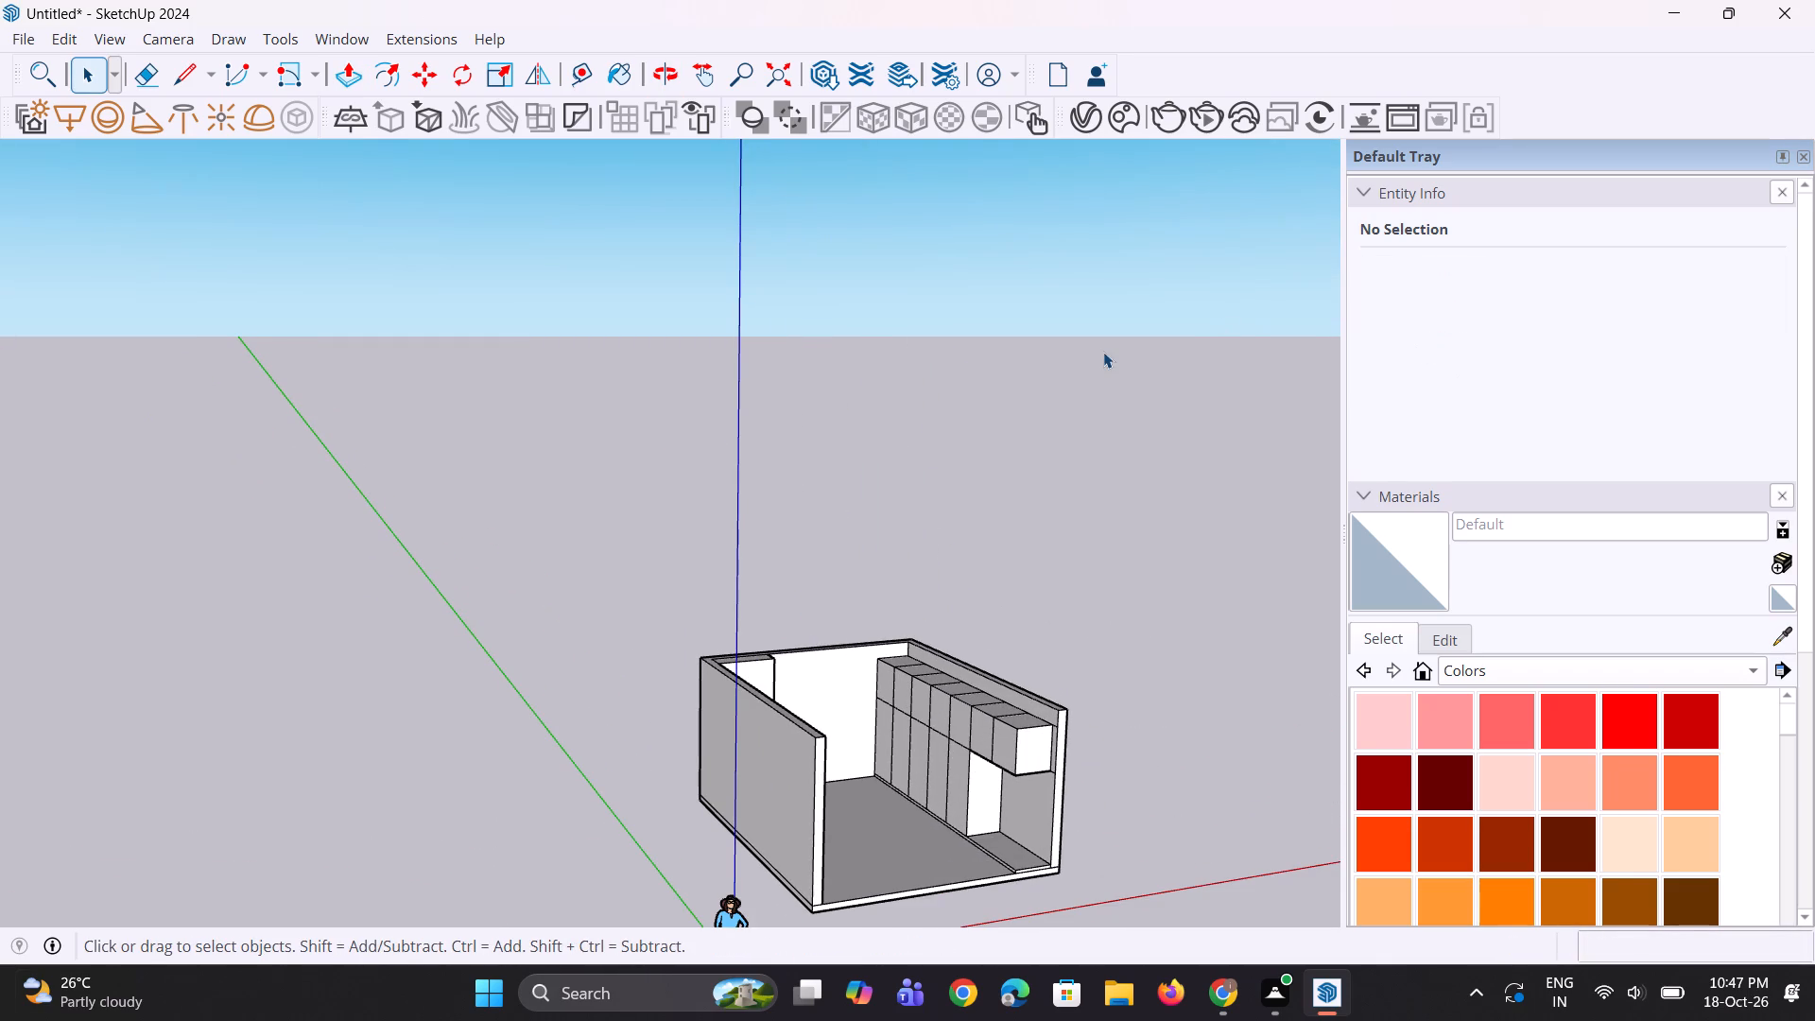
scroll(1103, 352, "down", 4)
middle_click_drag(1133, 398, 1190, 416)
scroll(1311, 862, "up", 5)
scroll(1084, 562, "up", 6)
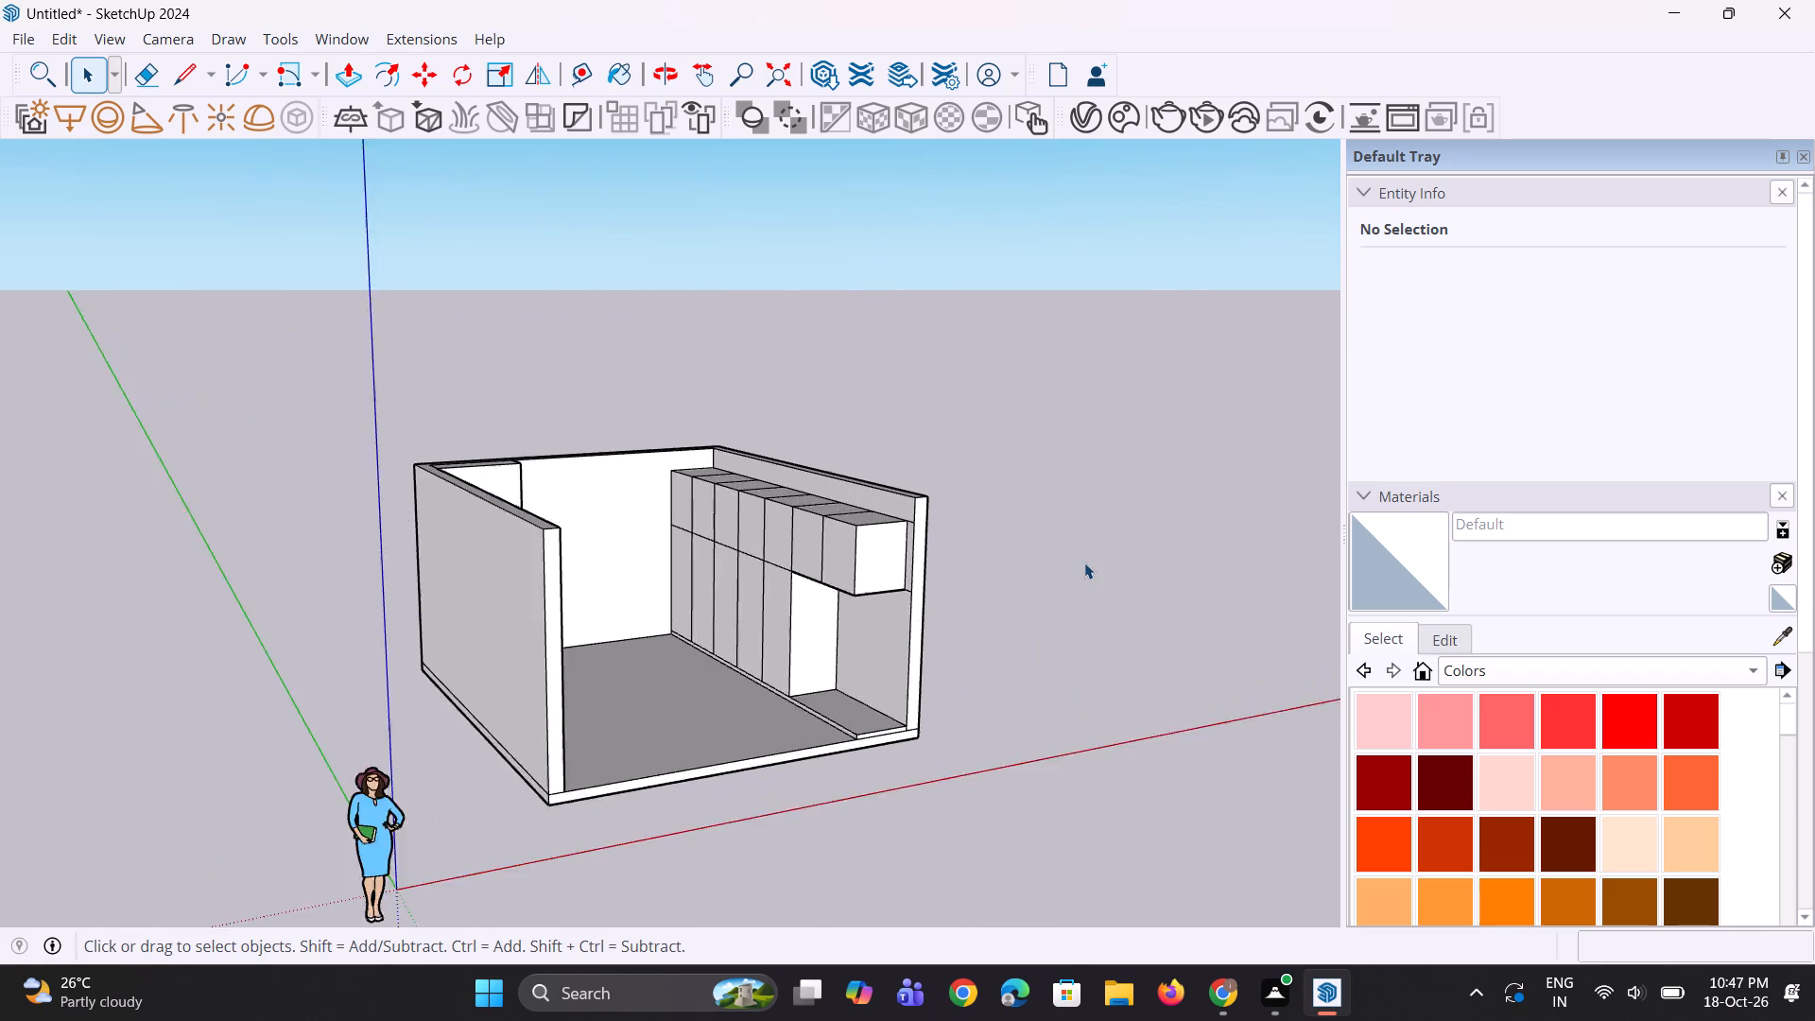
scroll(1084, 562, "up", 3)
middle_click_drag(1063, 601, 1306, 650)
scroll(1288, 638, "down", 4)
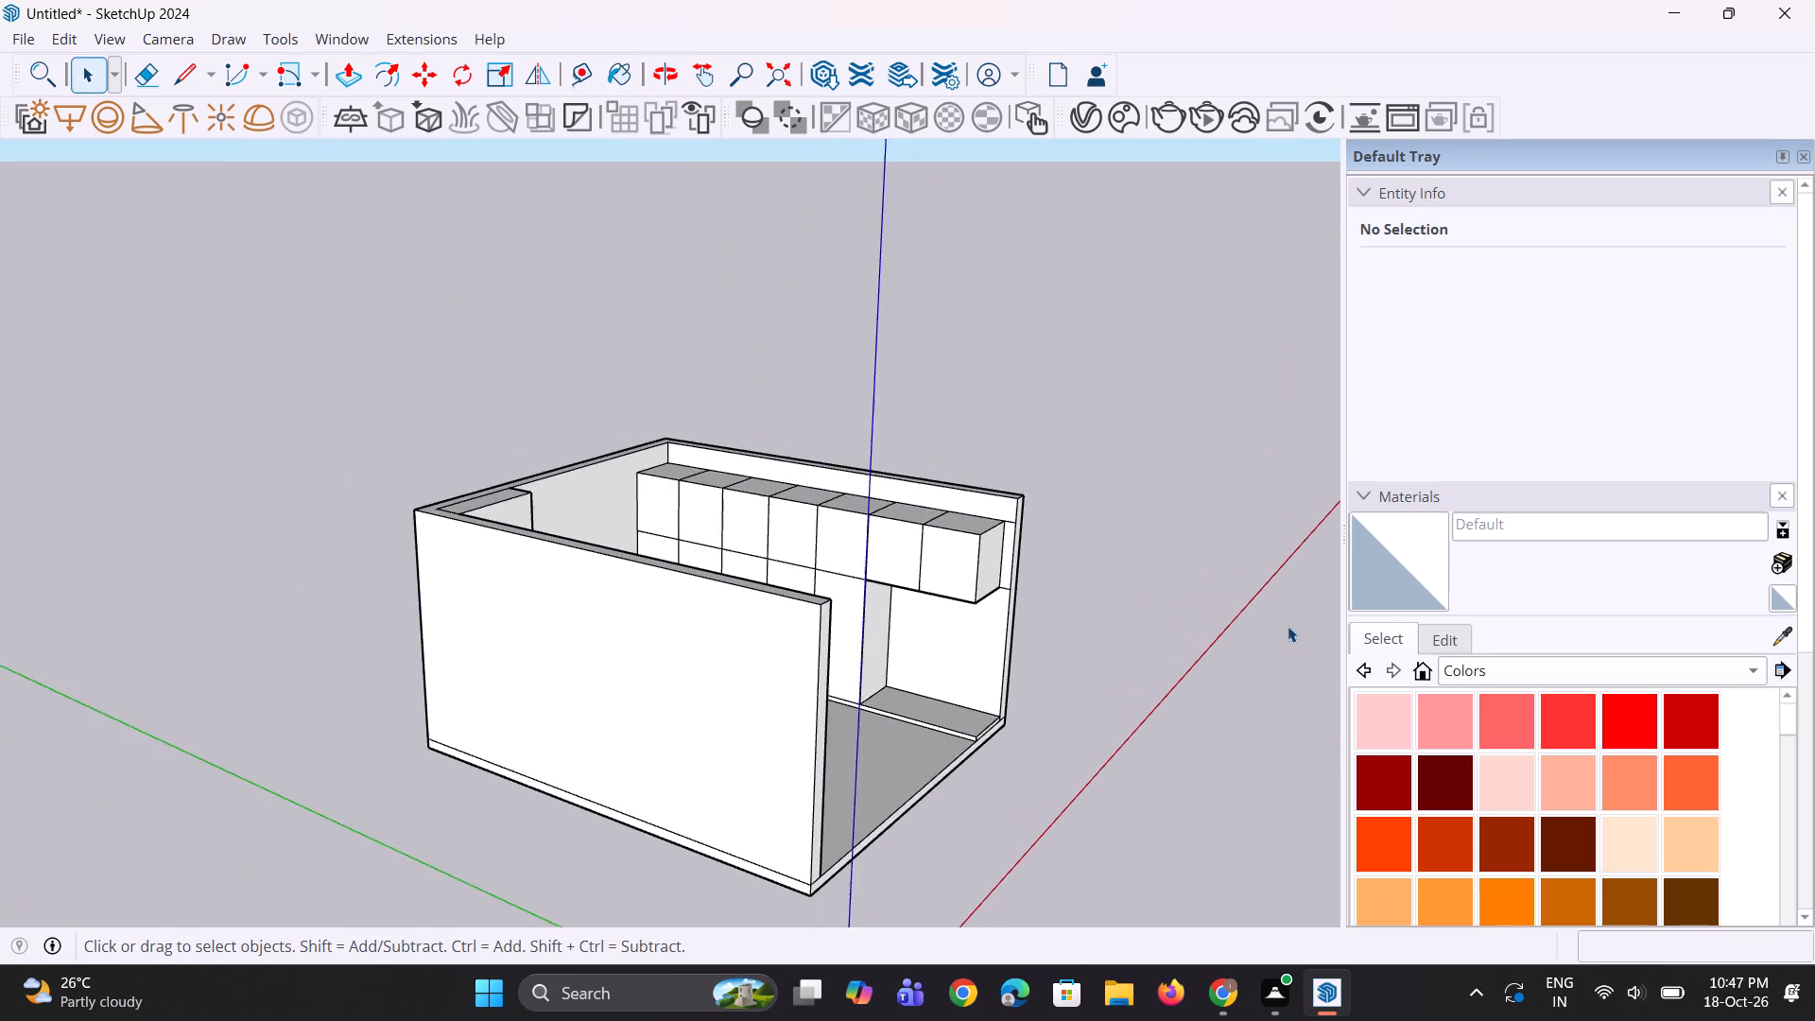
scroll(1288, 626, "down", 5)
scroll(893, 614, "up", 10)
middle_click_drag(856, 550, 854, 550)
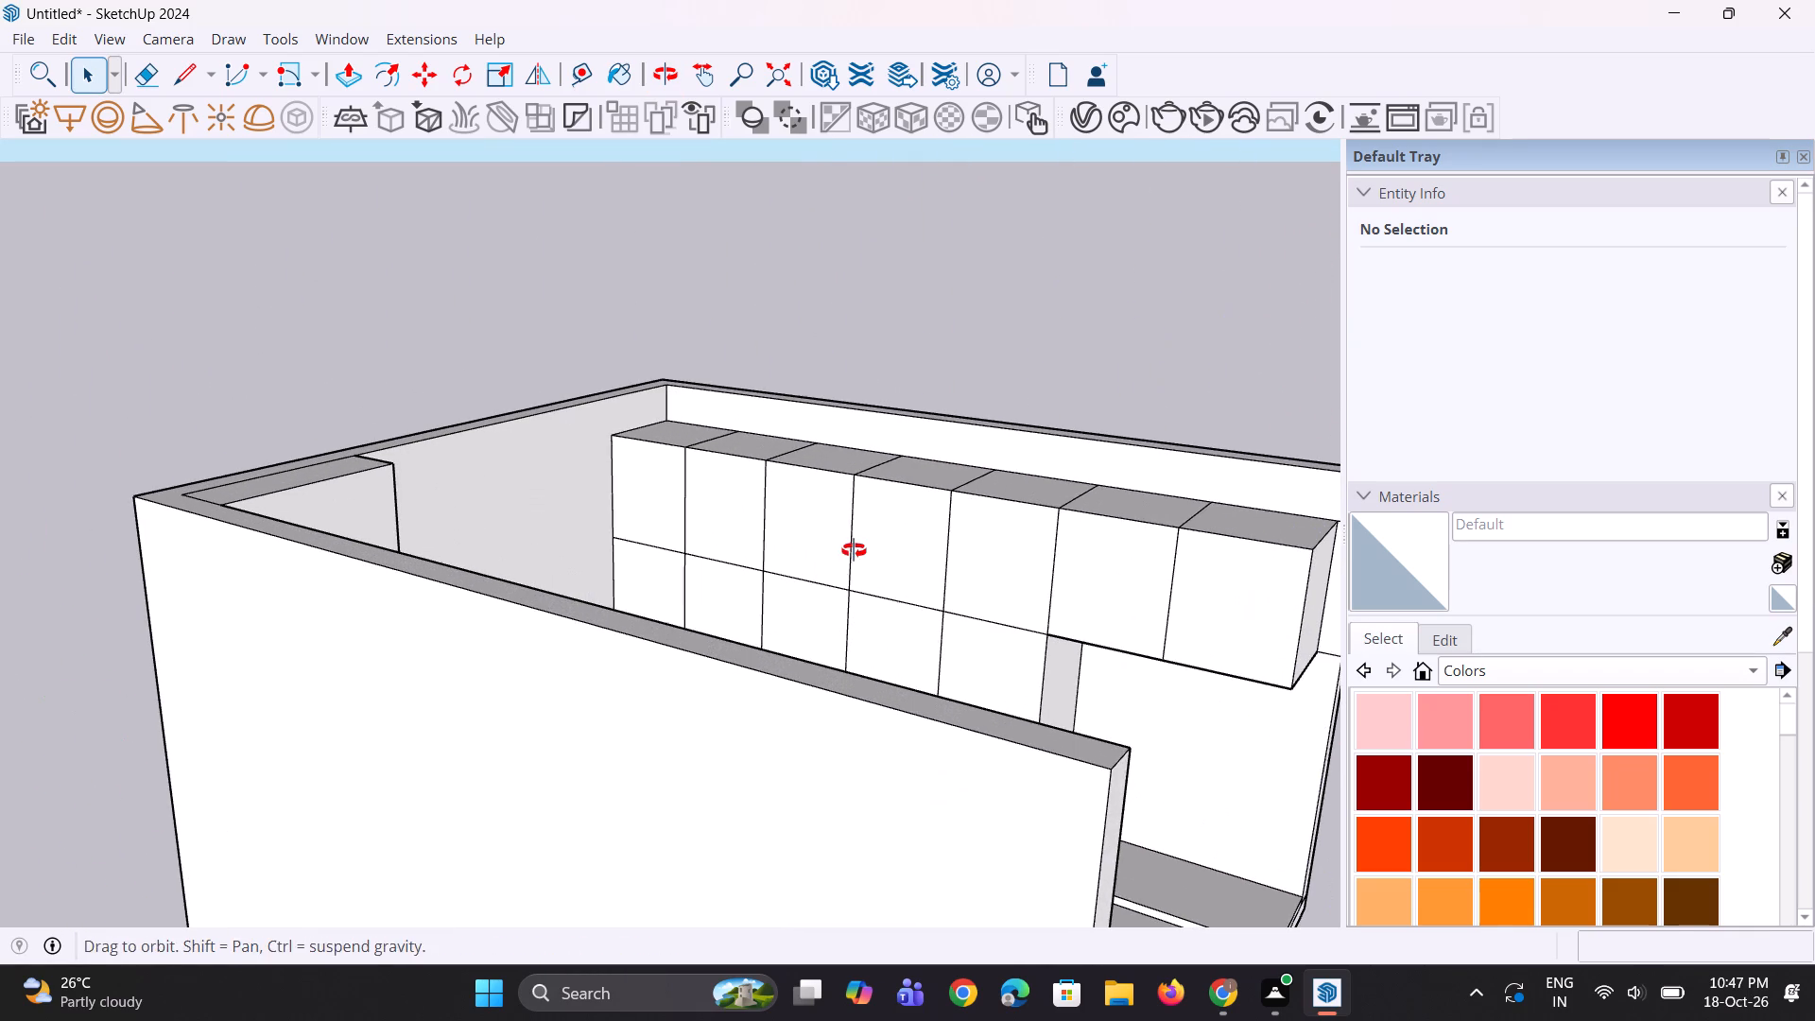
middle_click_drag(854, 550, 856, 560)
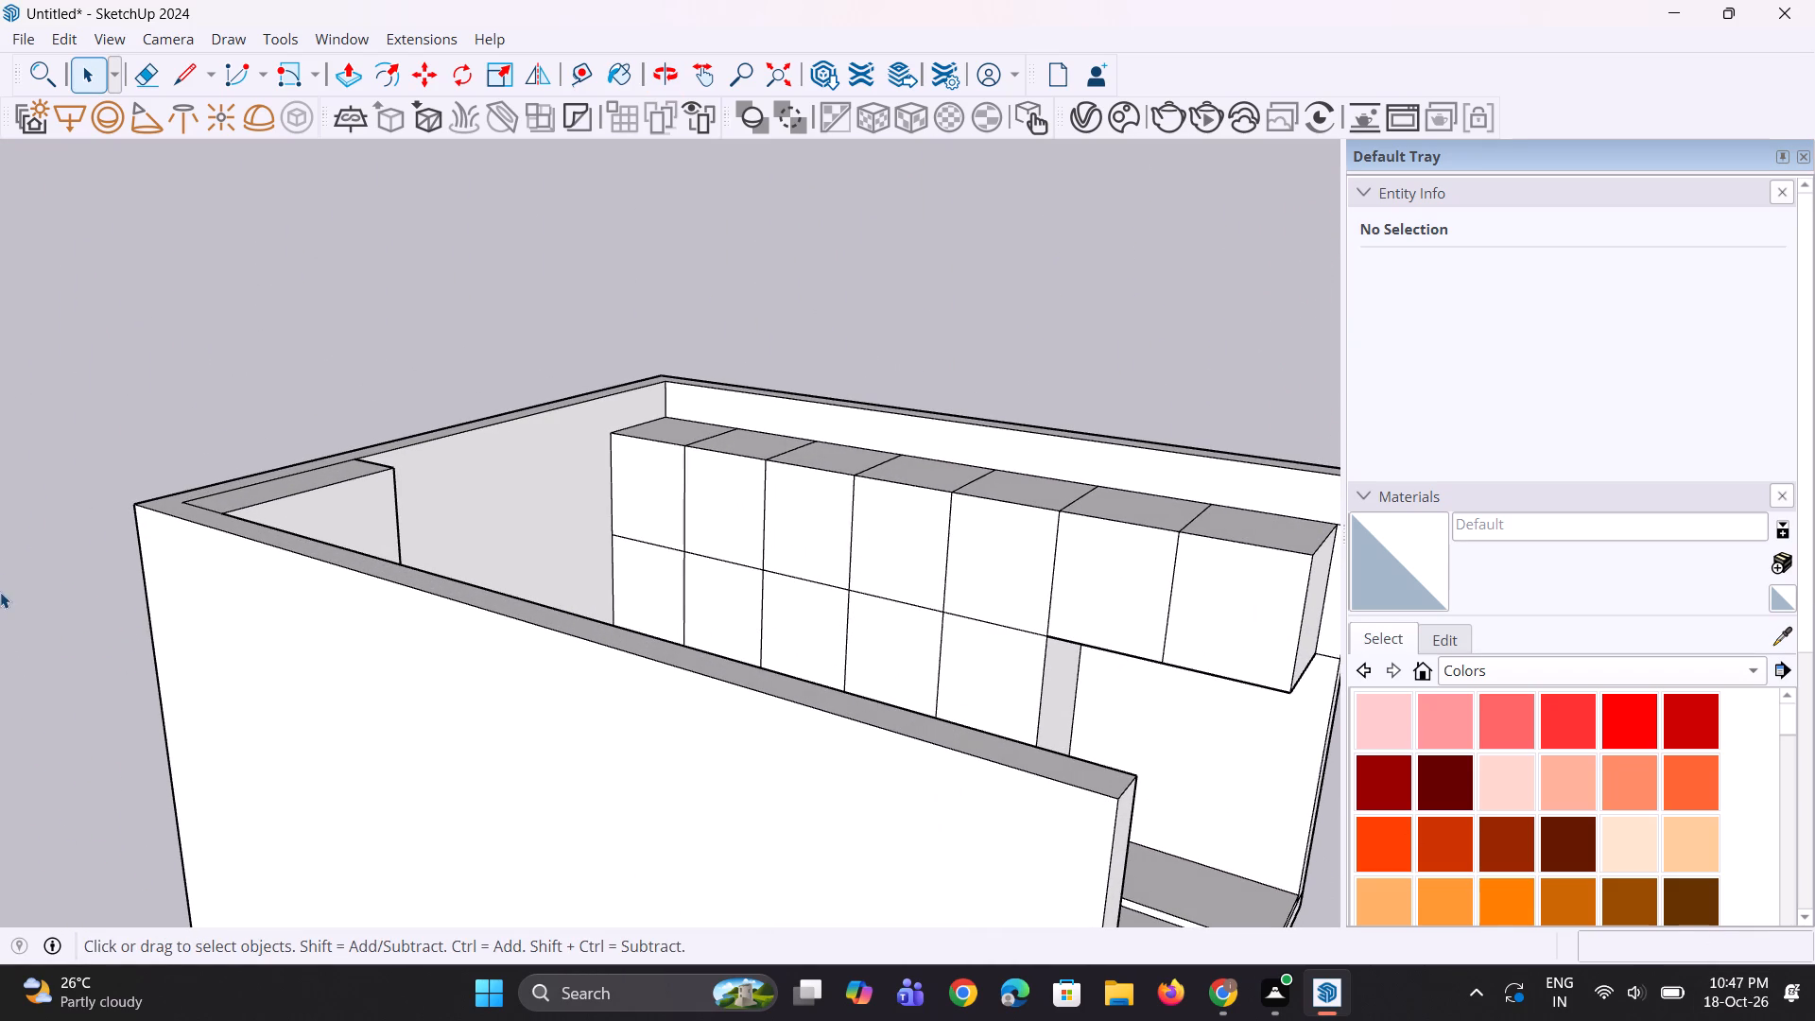
scroll(702, 505, "down", 4)
middle_click_drag(687, 550, 755, 652)
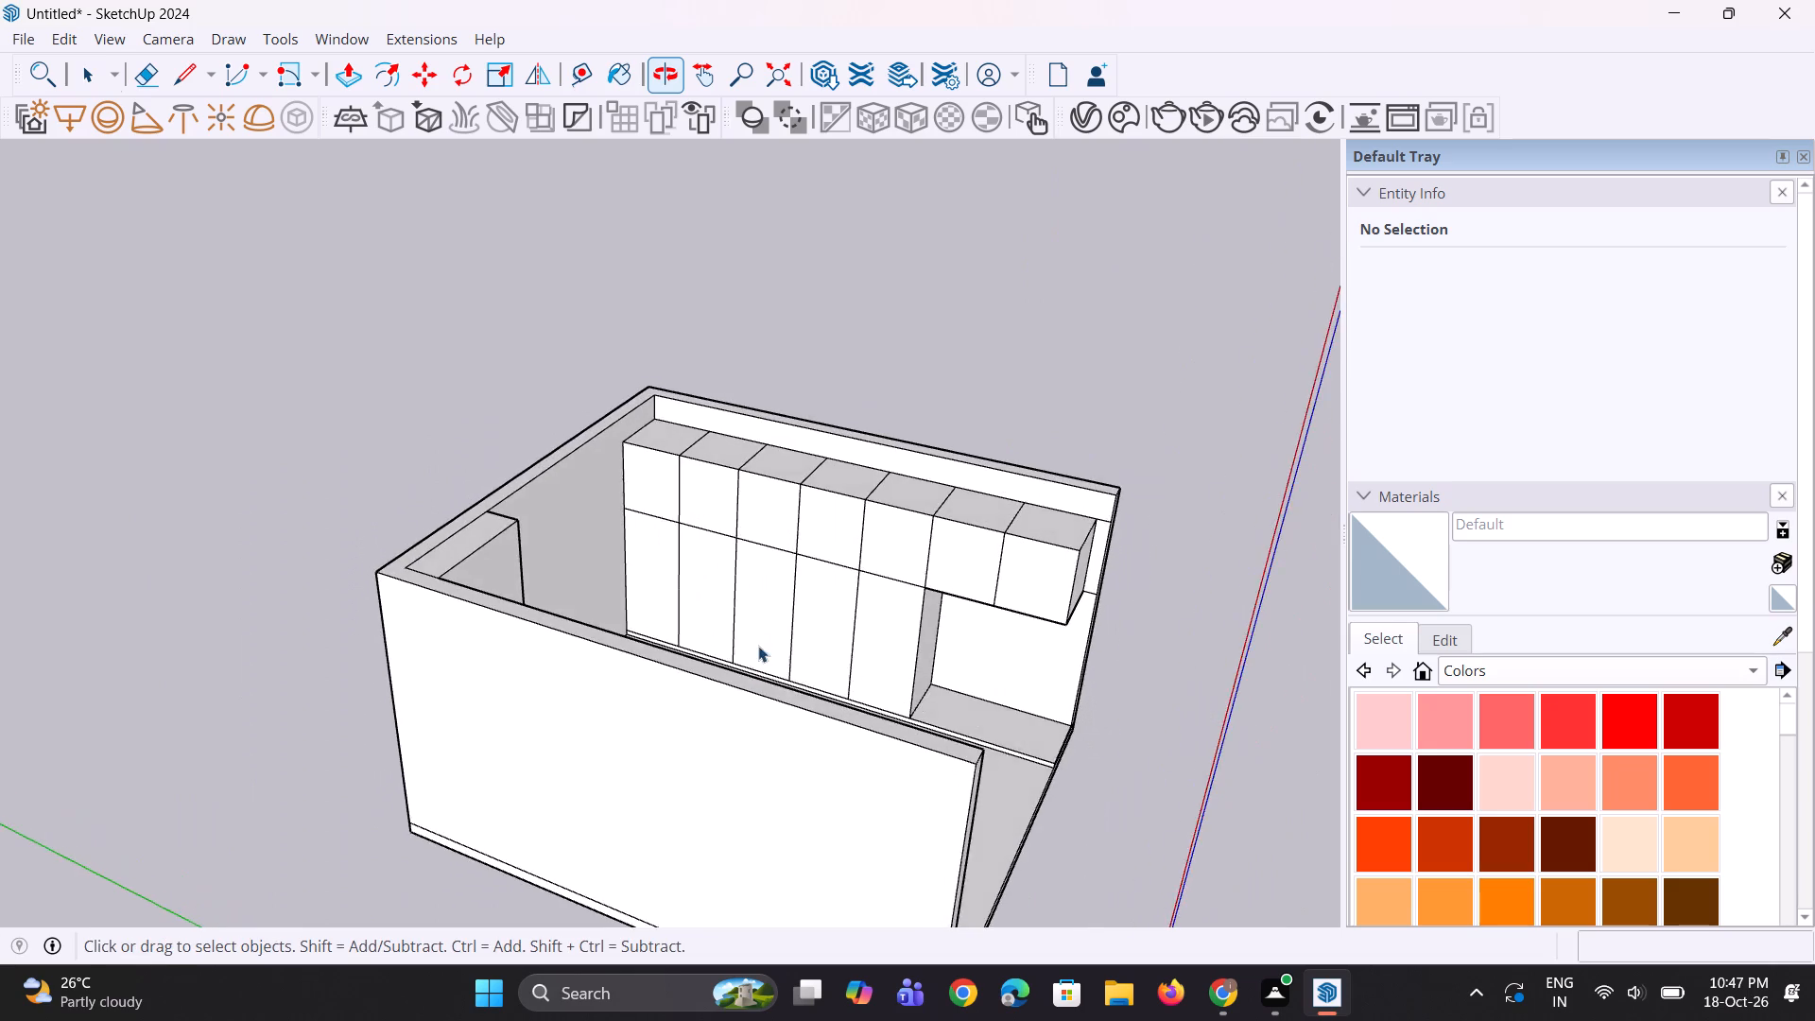
scroll(737, 628, "up", 3)
scroll(673, 571, "up", 3)
scroll(835, 578, "down", 5)
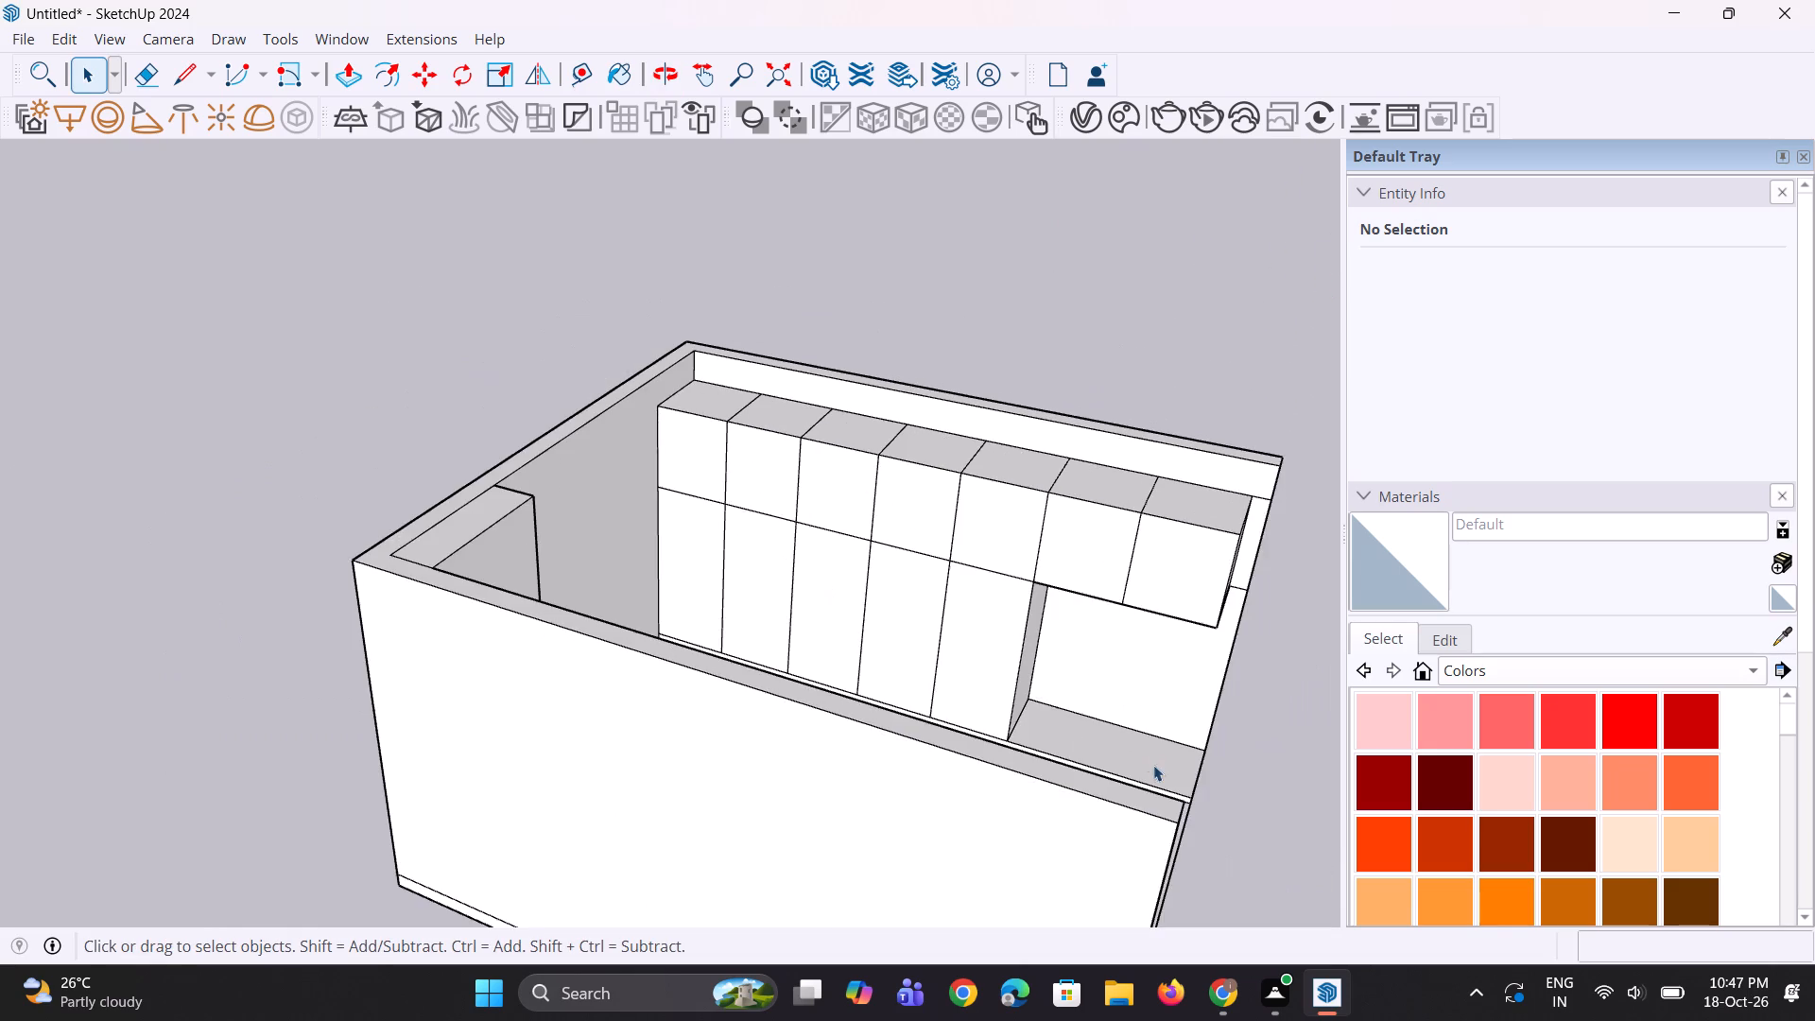
Draw a 3" vertical line across the base's front face, below the outer corner of the last lower panel.
middle_click_drag(1154, 767, 1046, 770)
scroll(1008, 794, "up", 2)
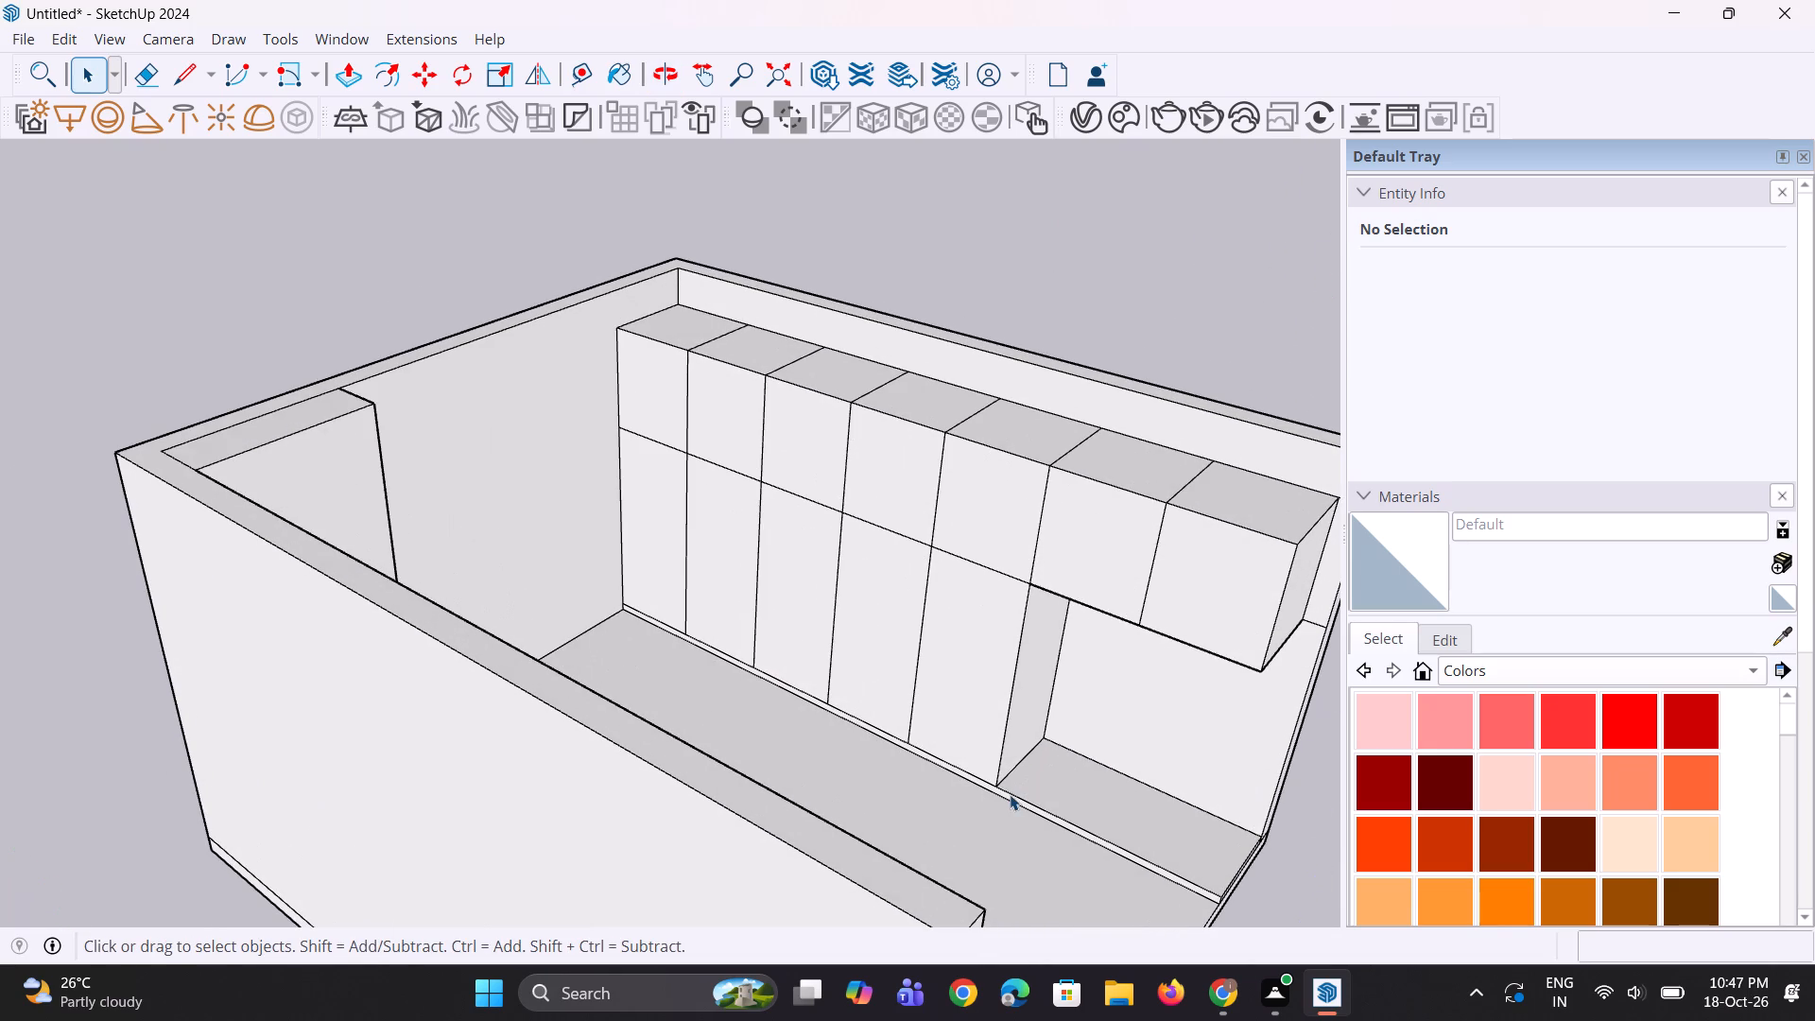
key("l")
scroll(952, 797, "up", 8)
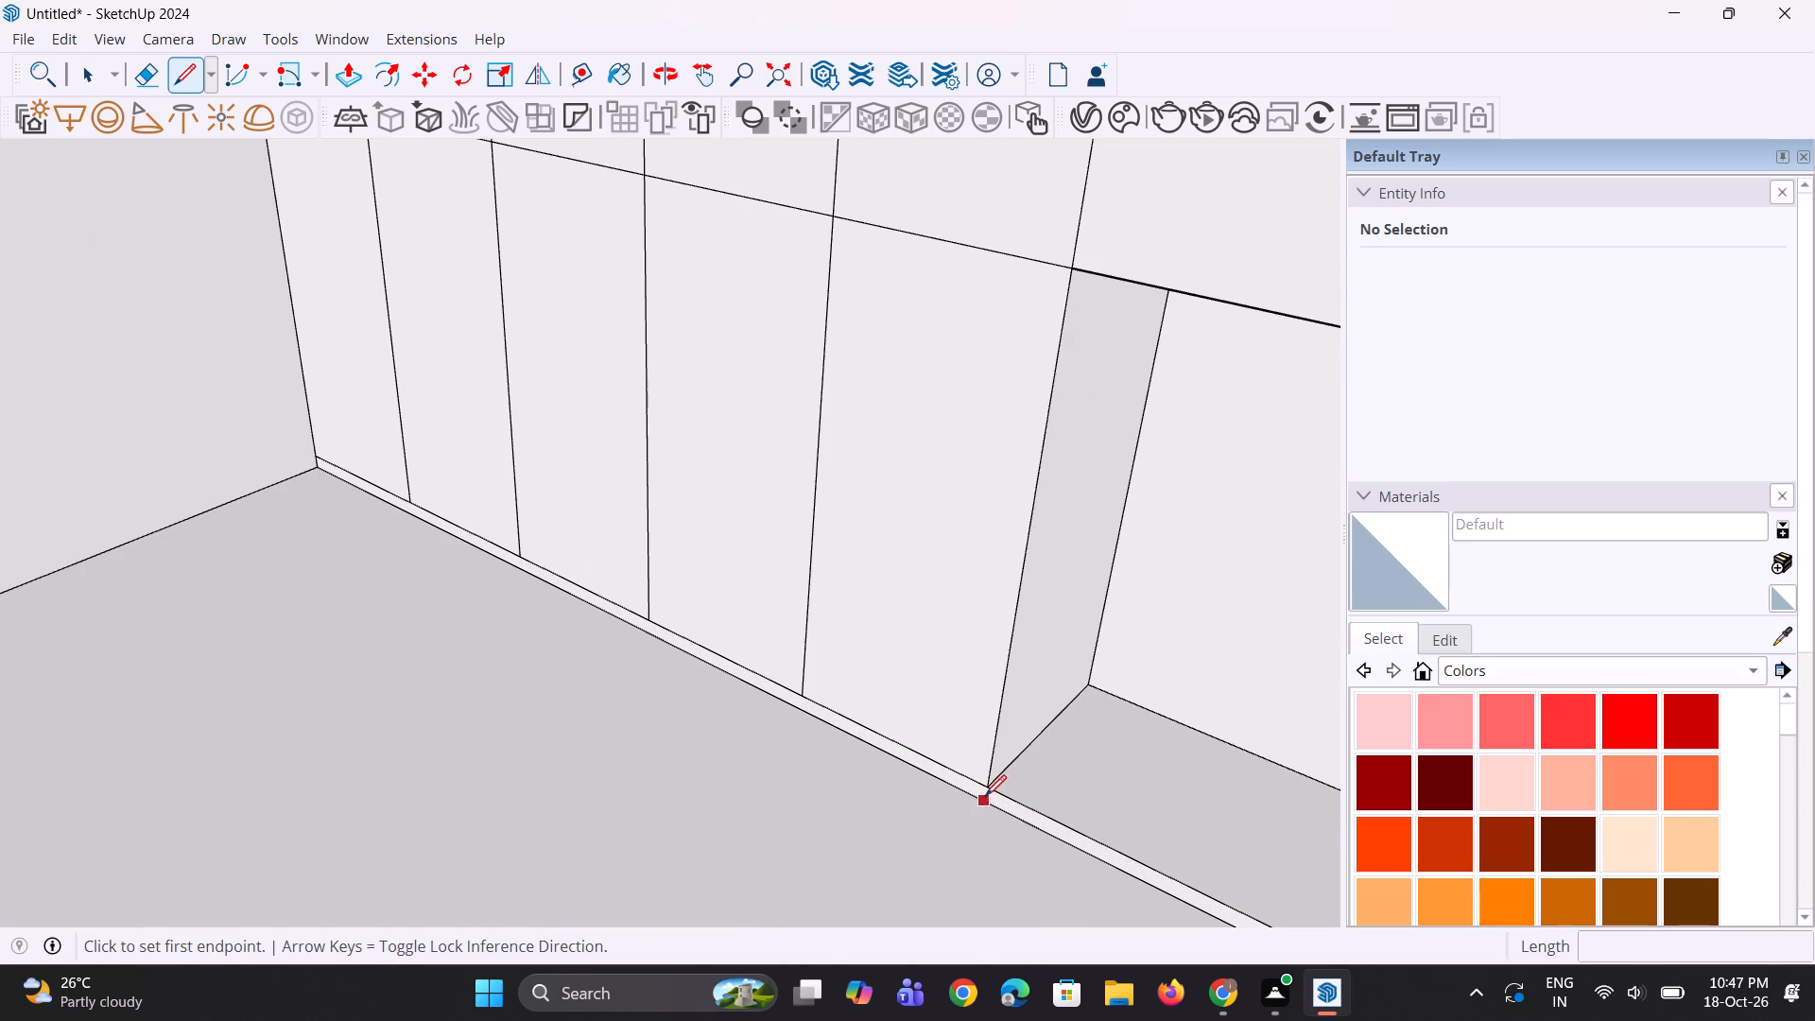
left_click(985, 792)
left_click(982, 810)
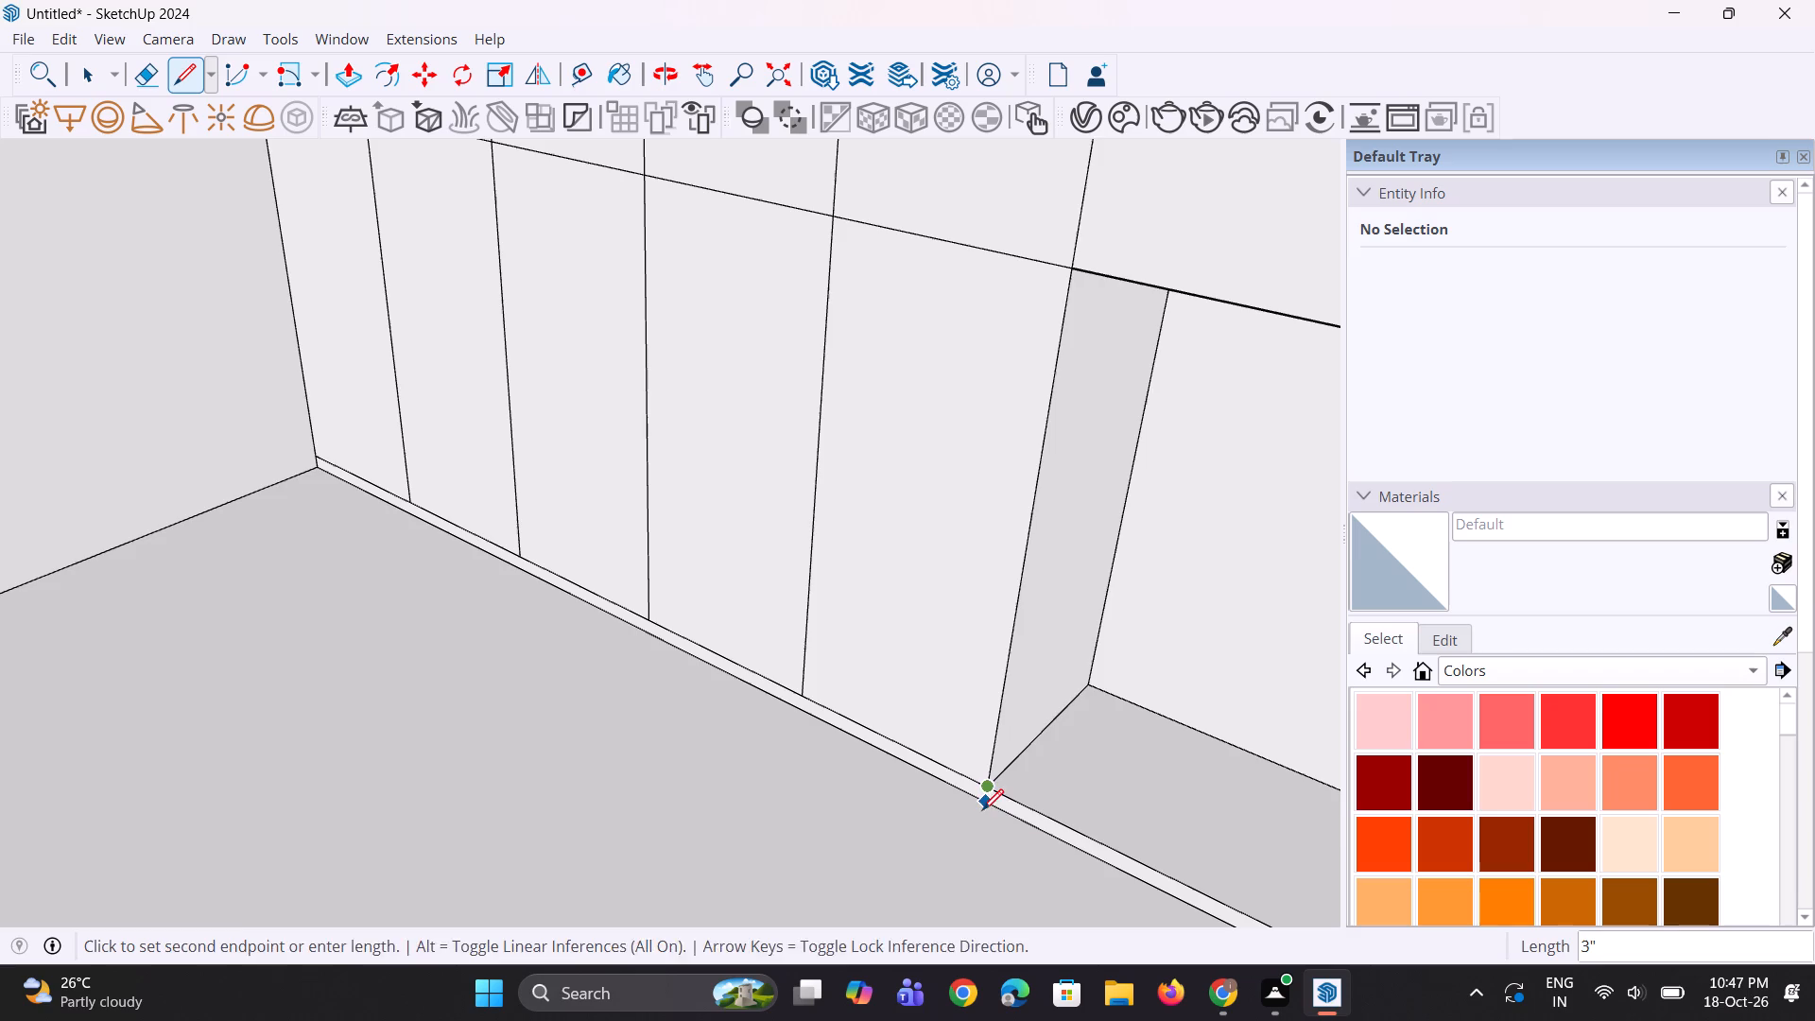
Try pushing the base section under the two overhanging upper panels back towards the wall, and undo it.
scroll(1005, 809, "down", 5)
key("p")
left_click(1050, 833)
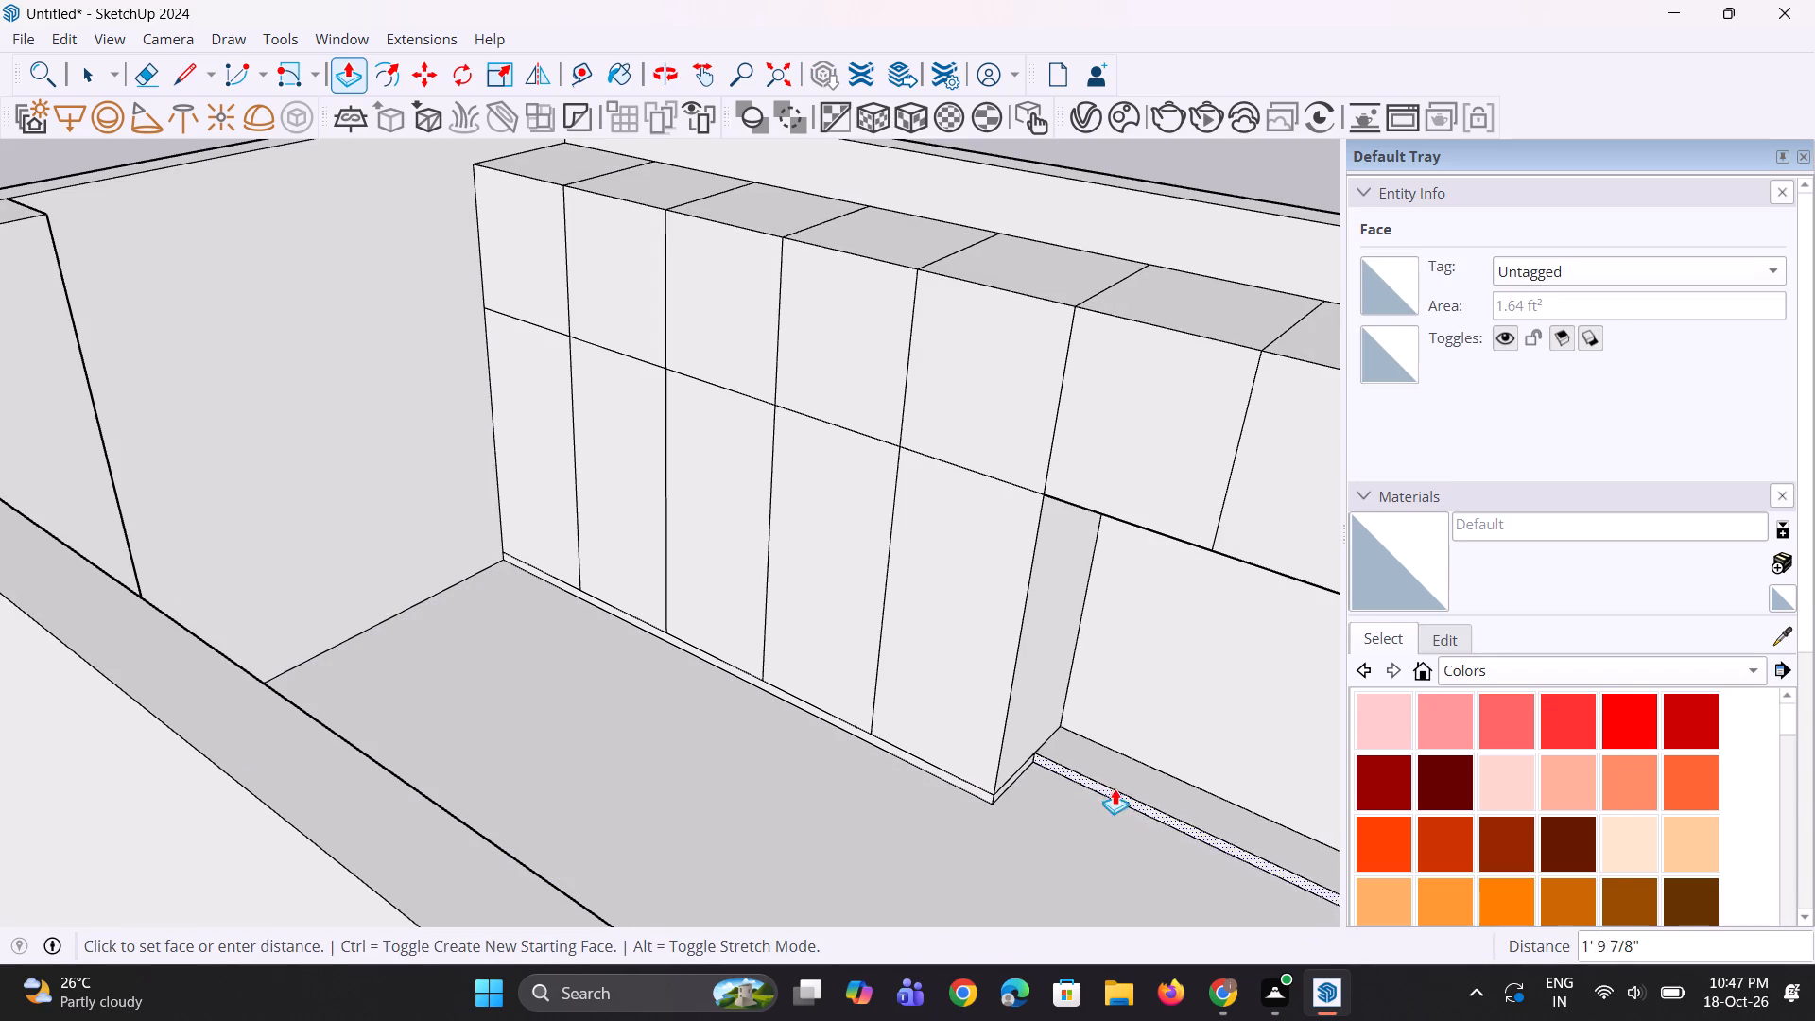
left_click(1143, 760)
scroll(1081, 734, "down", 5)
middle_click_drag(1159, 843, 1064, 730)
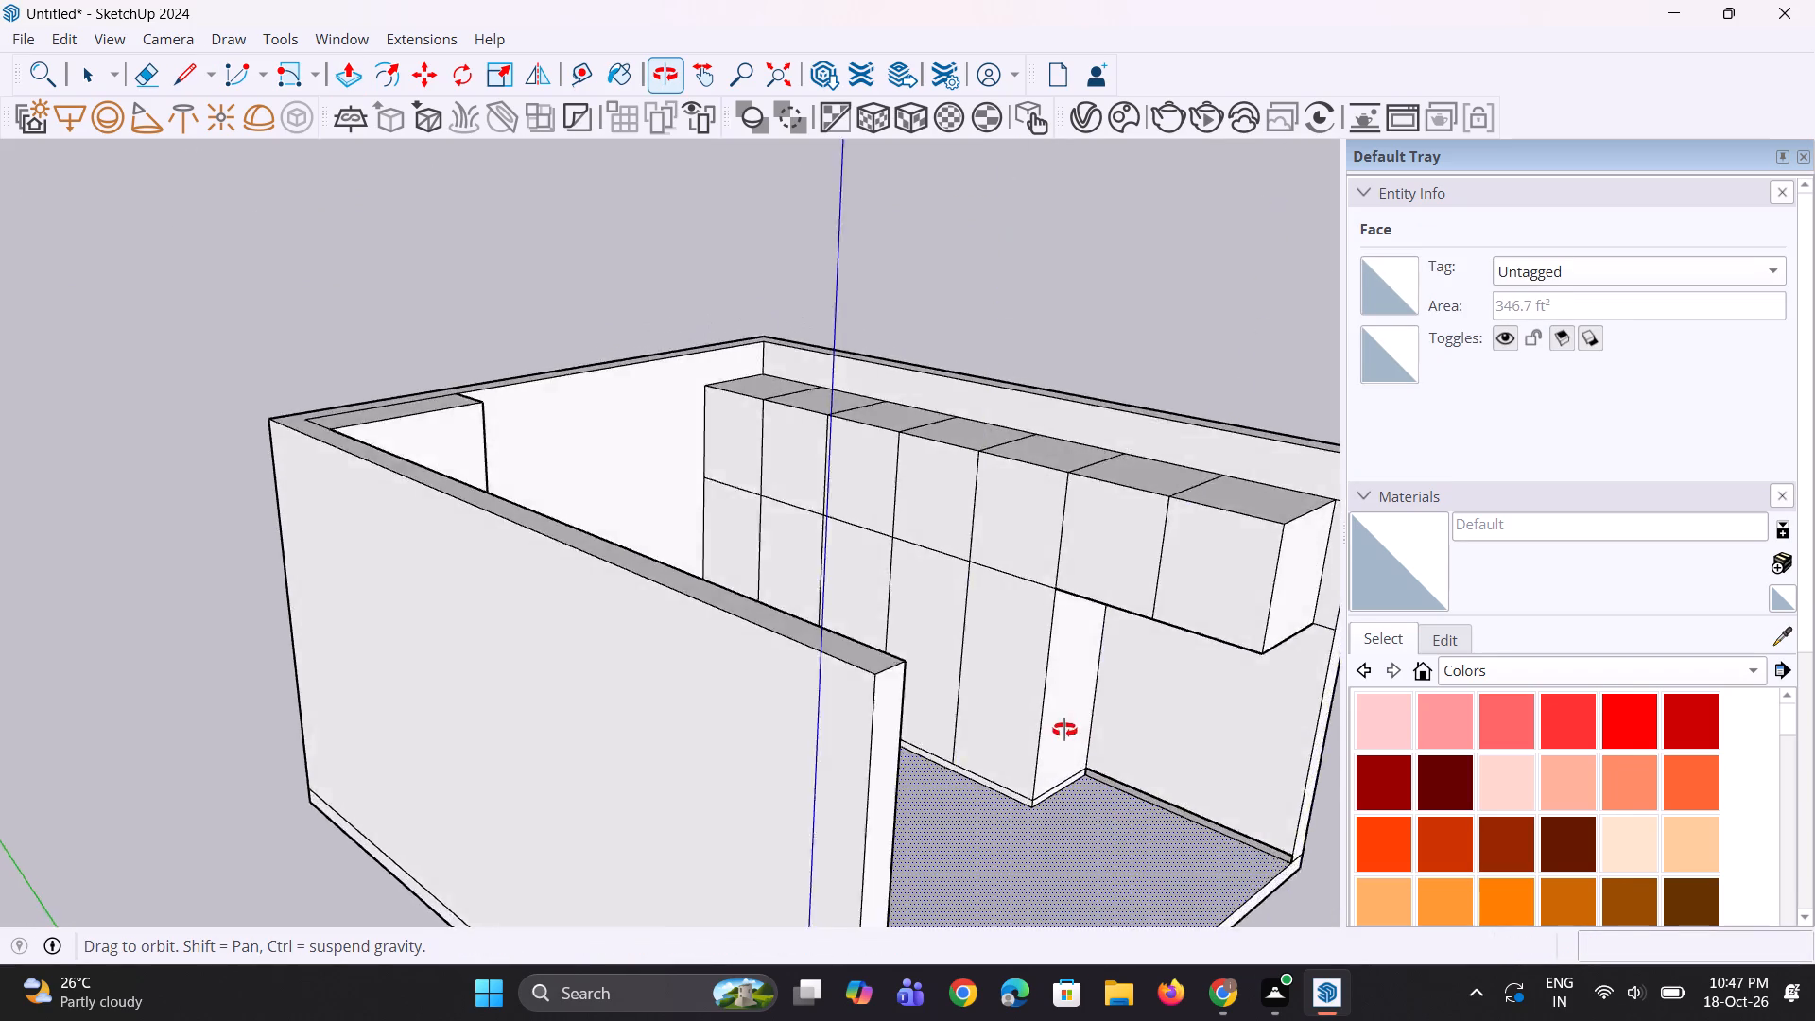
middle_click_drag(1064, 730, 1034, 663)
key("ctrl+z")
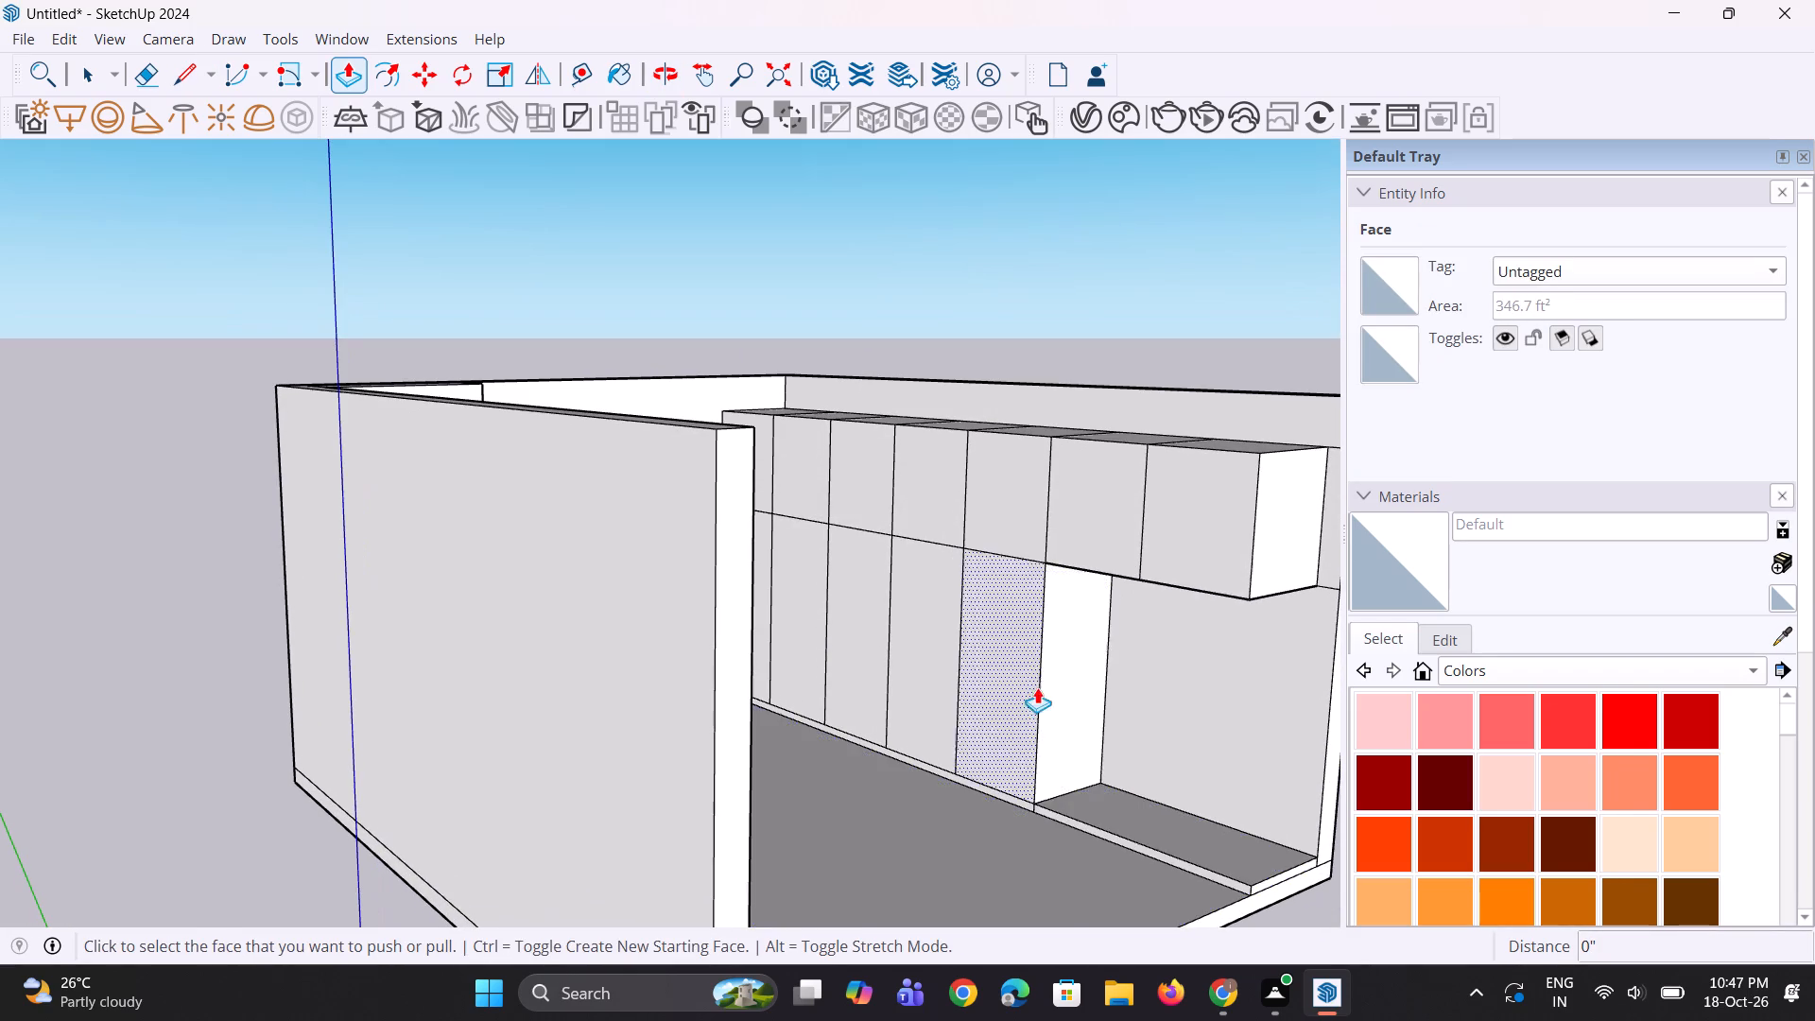
Push the front of the base section under the two overhanging upper panels back 3' to the side wall.
scroll(1037, 687, "down", 4)
scroll(1116, 839, "up", 7)
left_click(1163, 794)
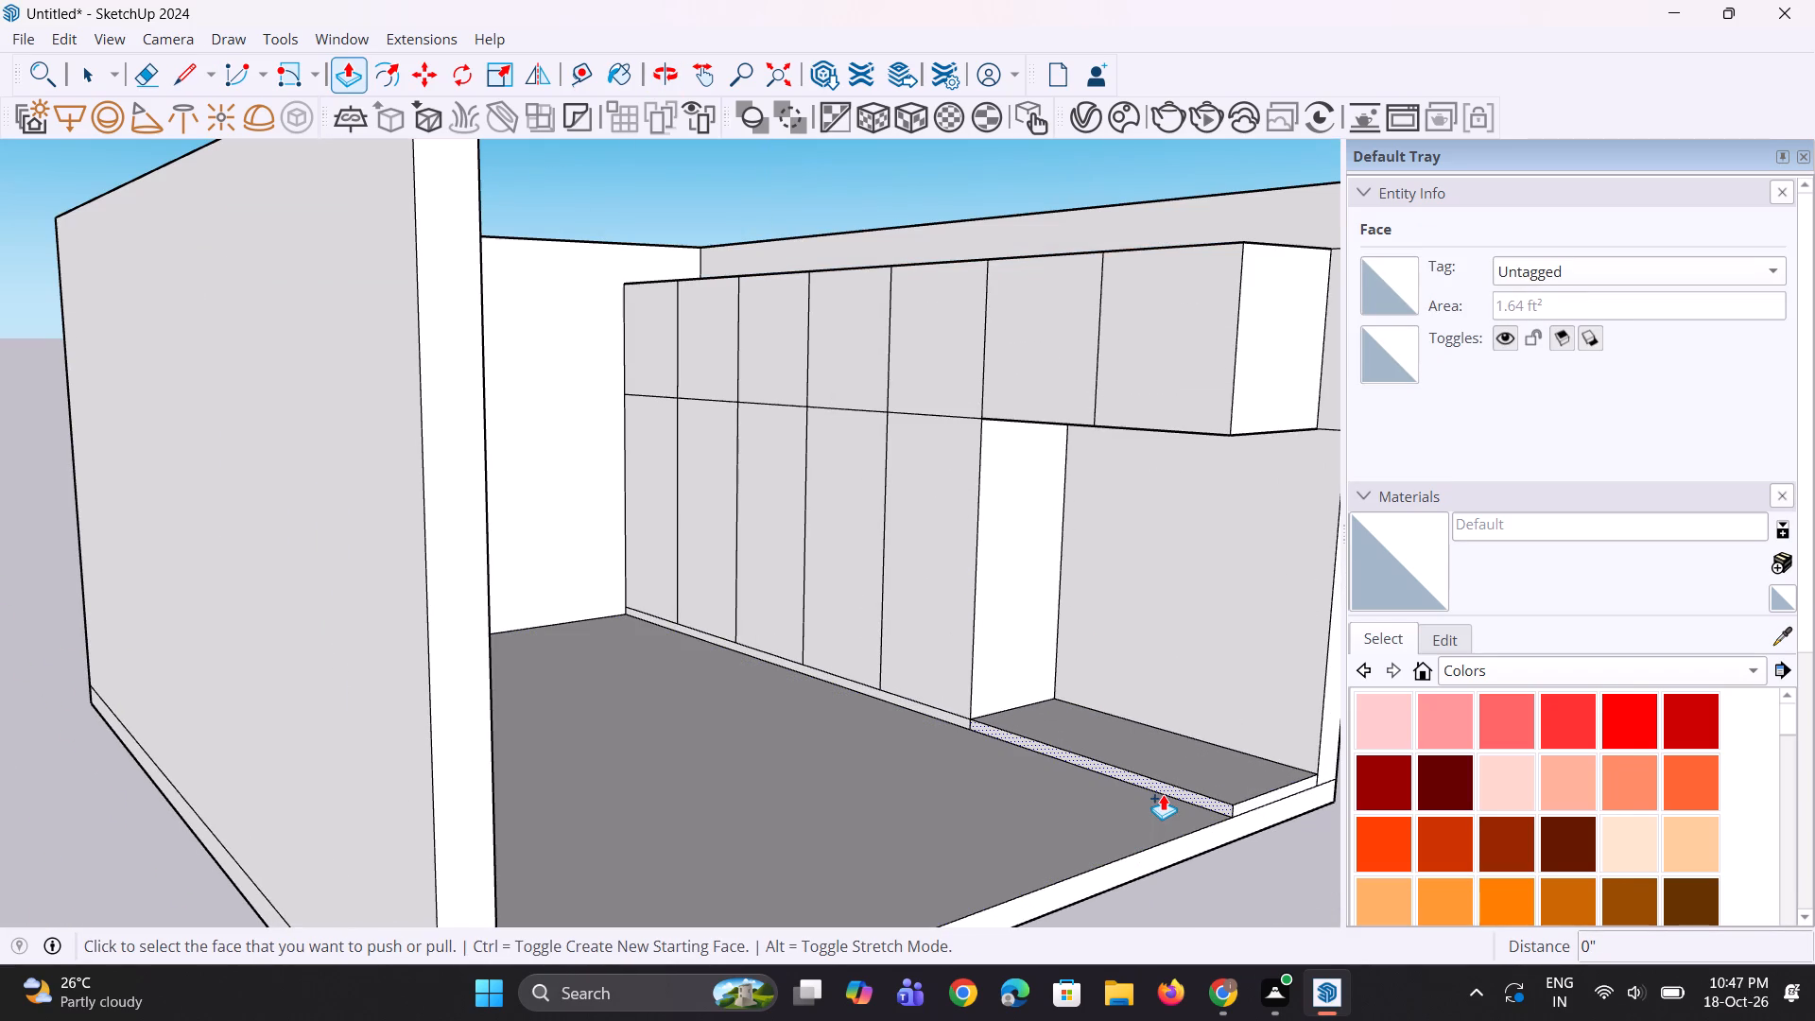
left_click(1241, 730)
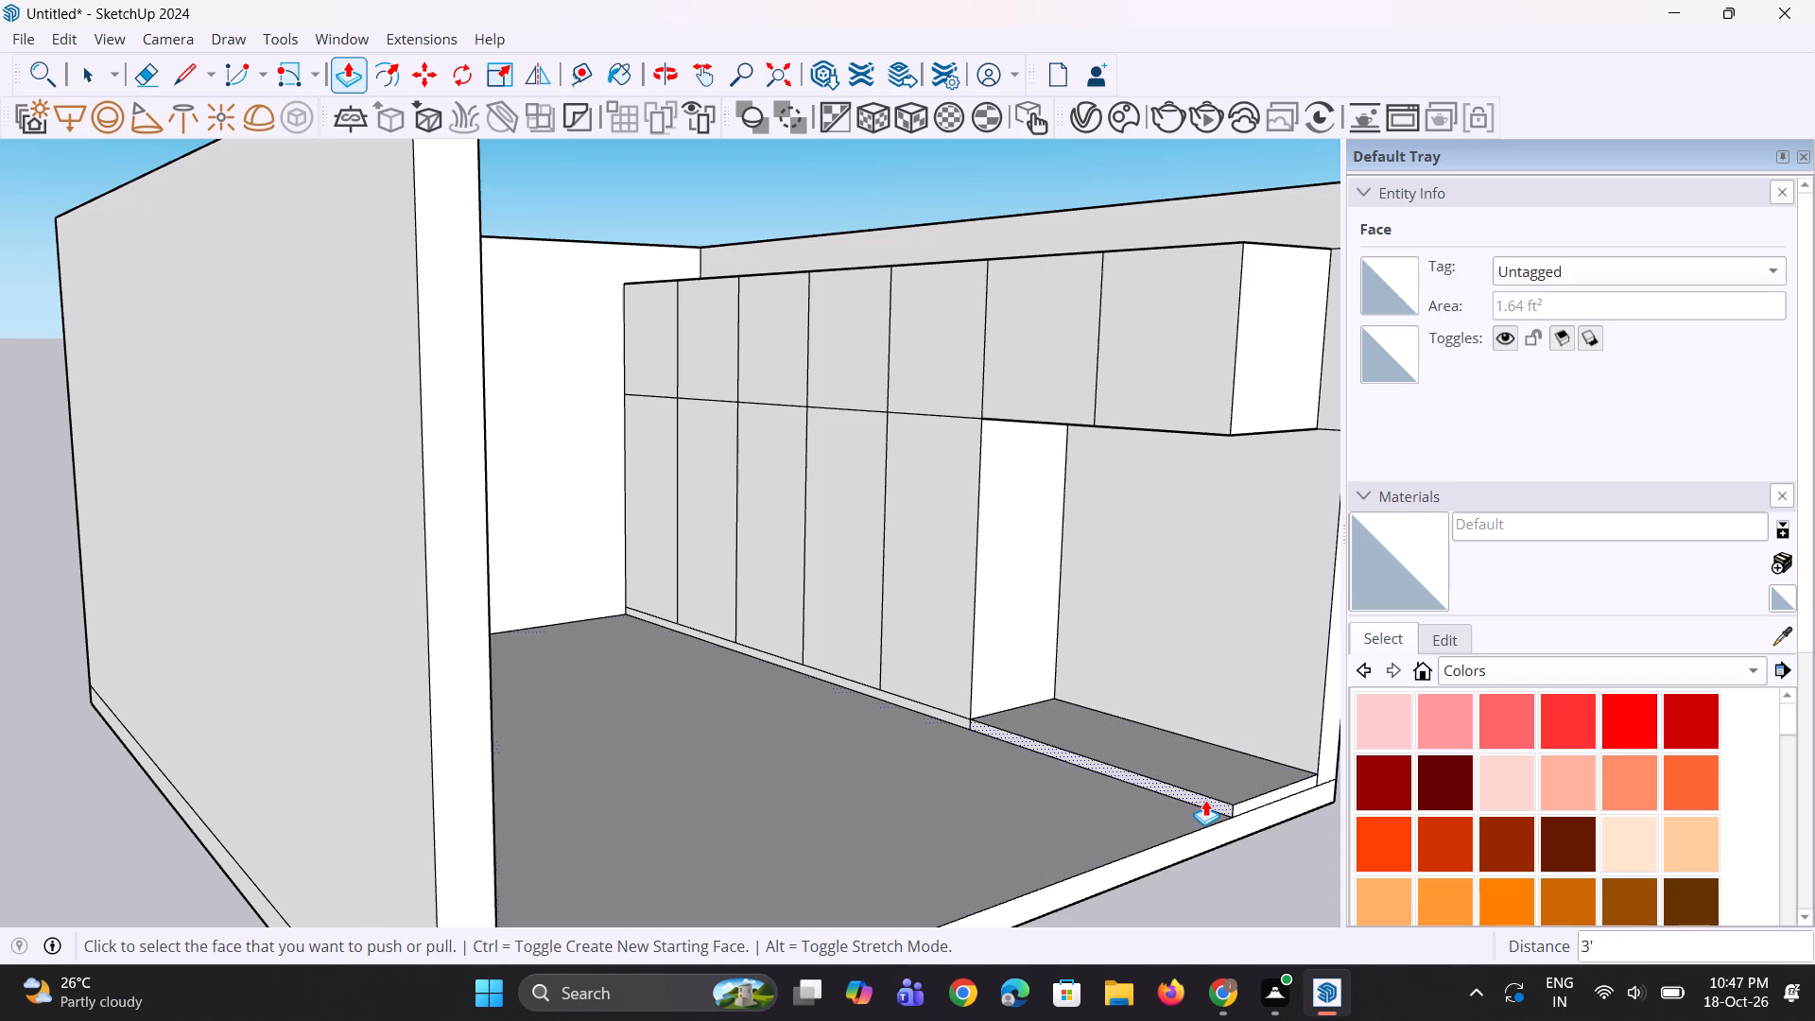
left_click(1207, 799)
left_click(1265, 757)
scroll(1130, 770, "down", 4)
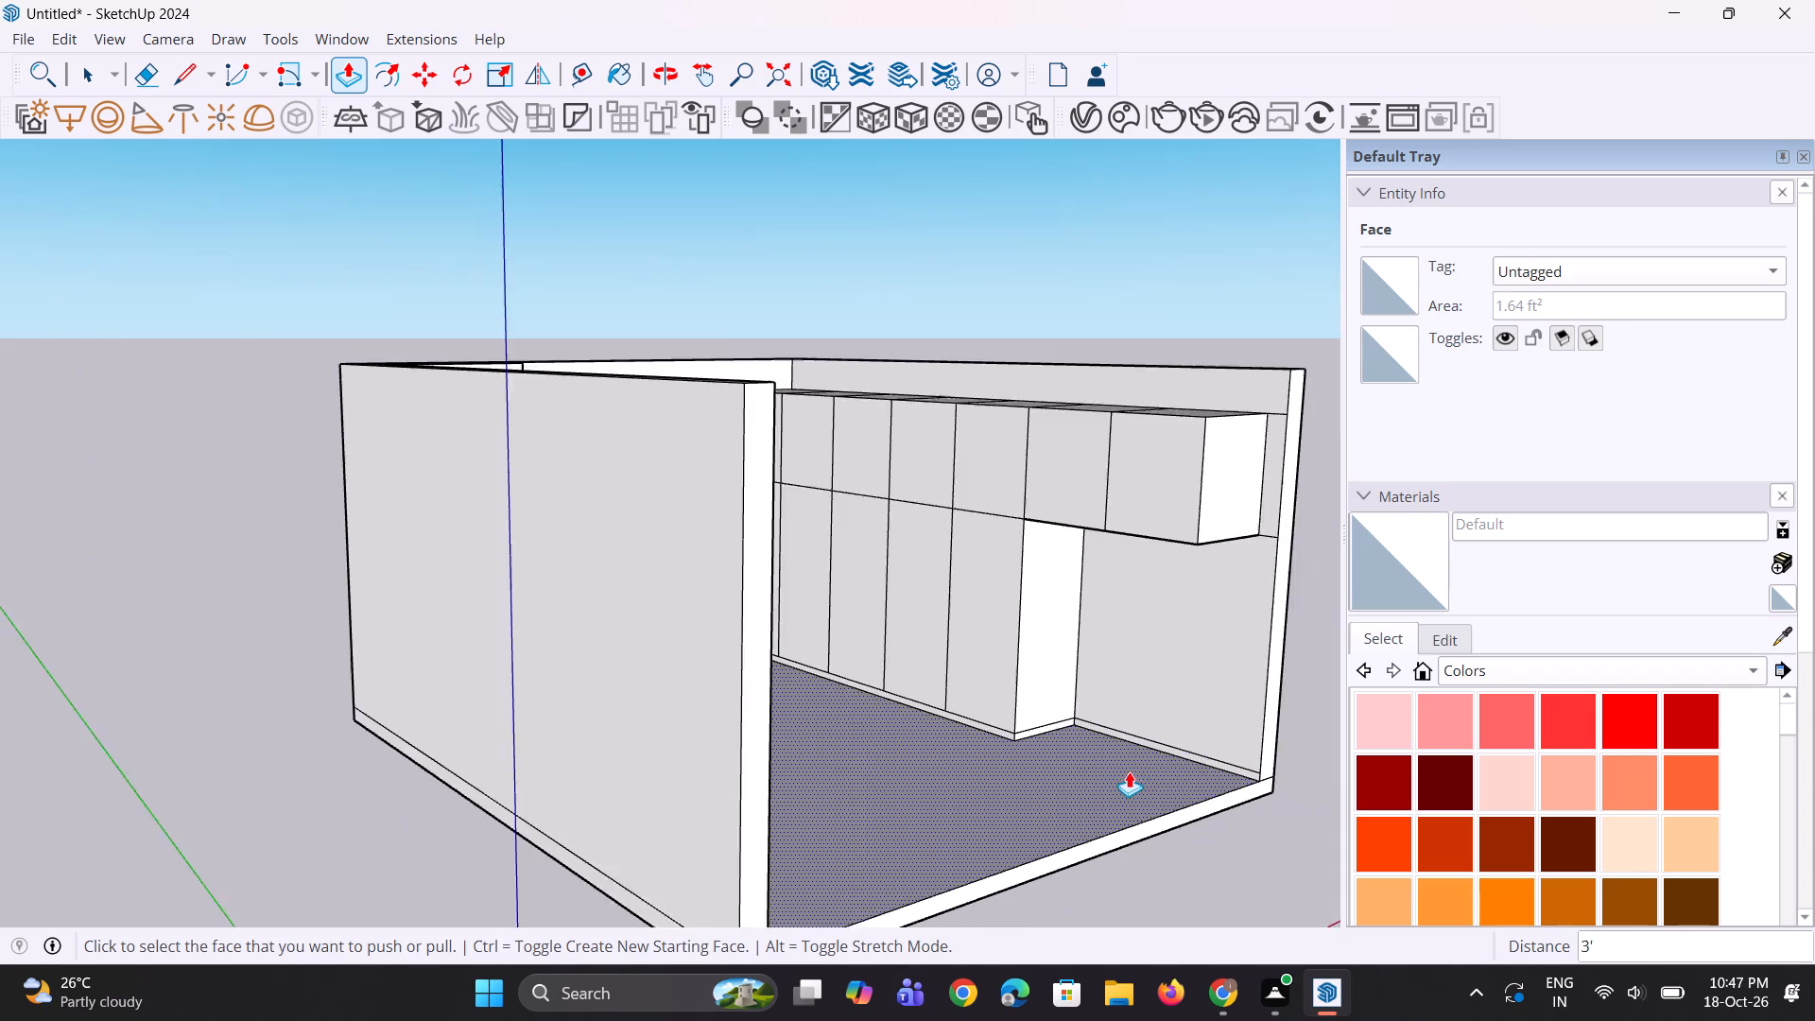
Erase the leftover horizontal edge near the foot of the side wall beneath the two overhanging upper panels.
scroll(1164, 761, "up", 1)
middle_click_drag(1167, 760, 1191, 757)
scroll(1251, 692, "up", 4)
key("e")
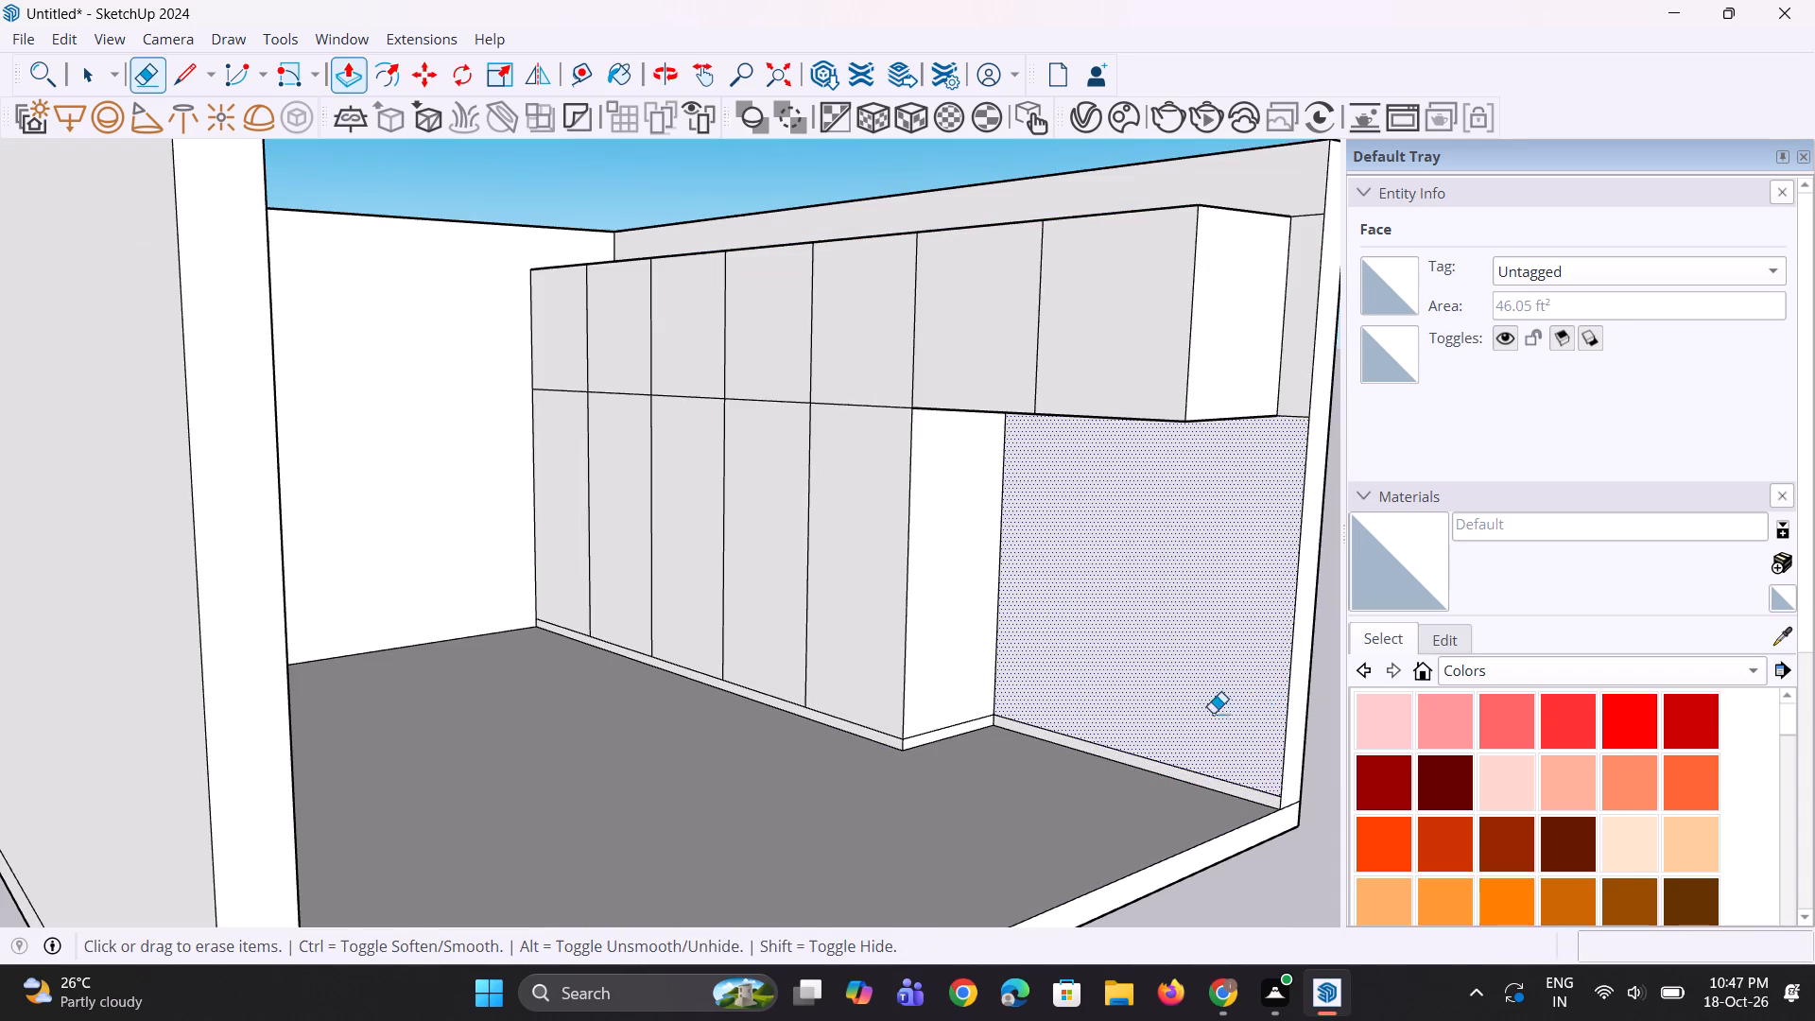
scroll(1213, 713, "up", 3)
left_click(1191, 787)
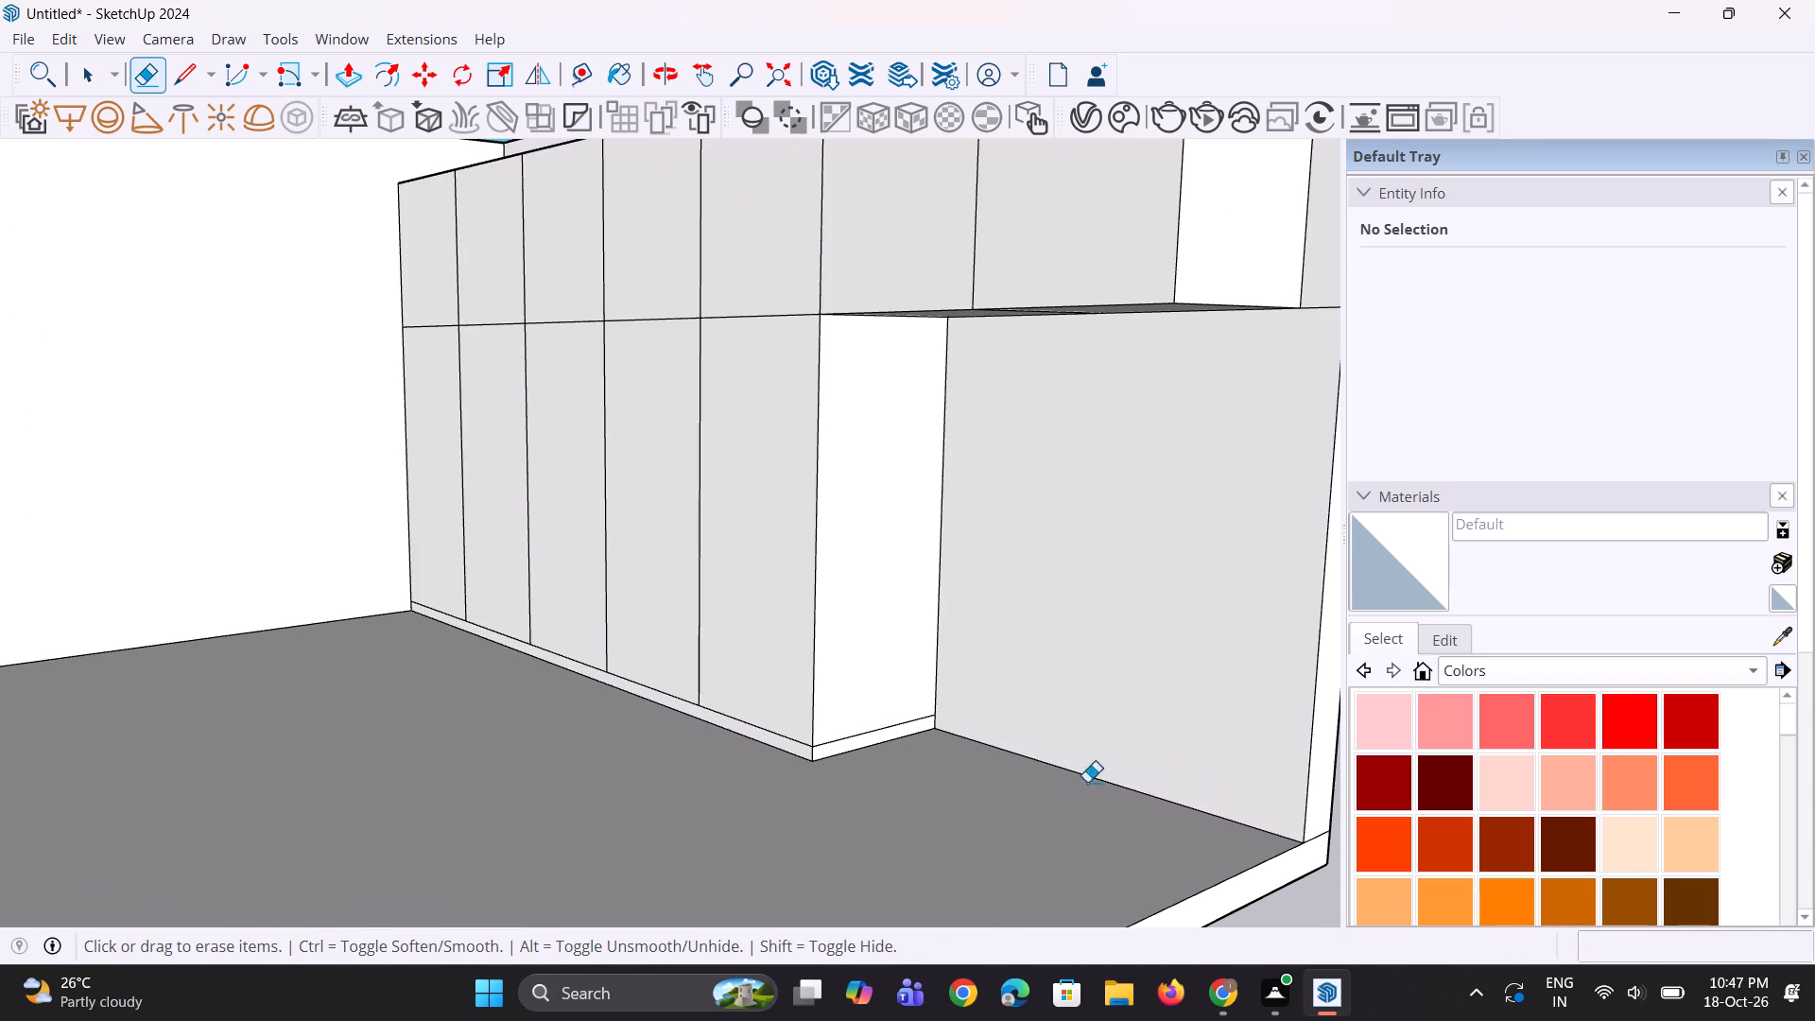
scroll(1066, 780, "down", 11)
middle_click_drag(1040, 786, 1041, 828)
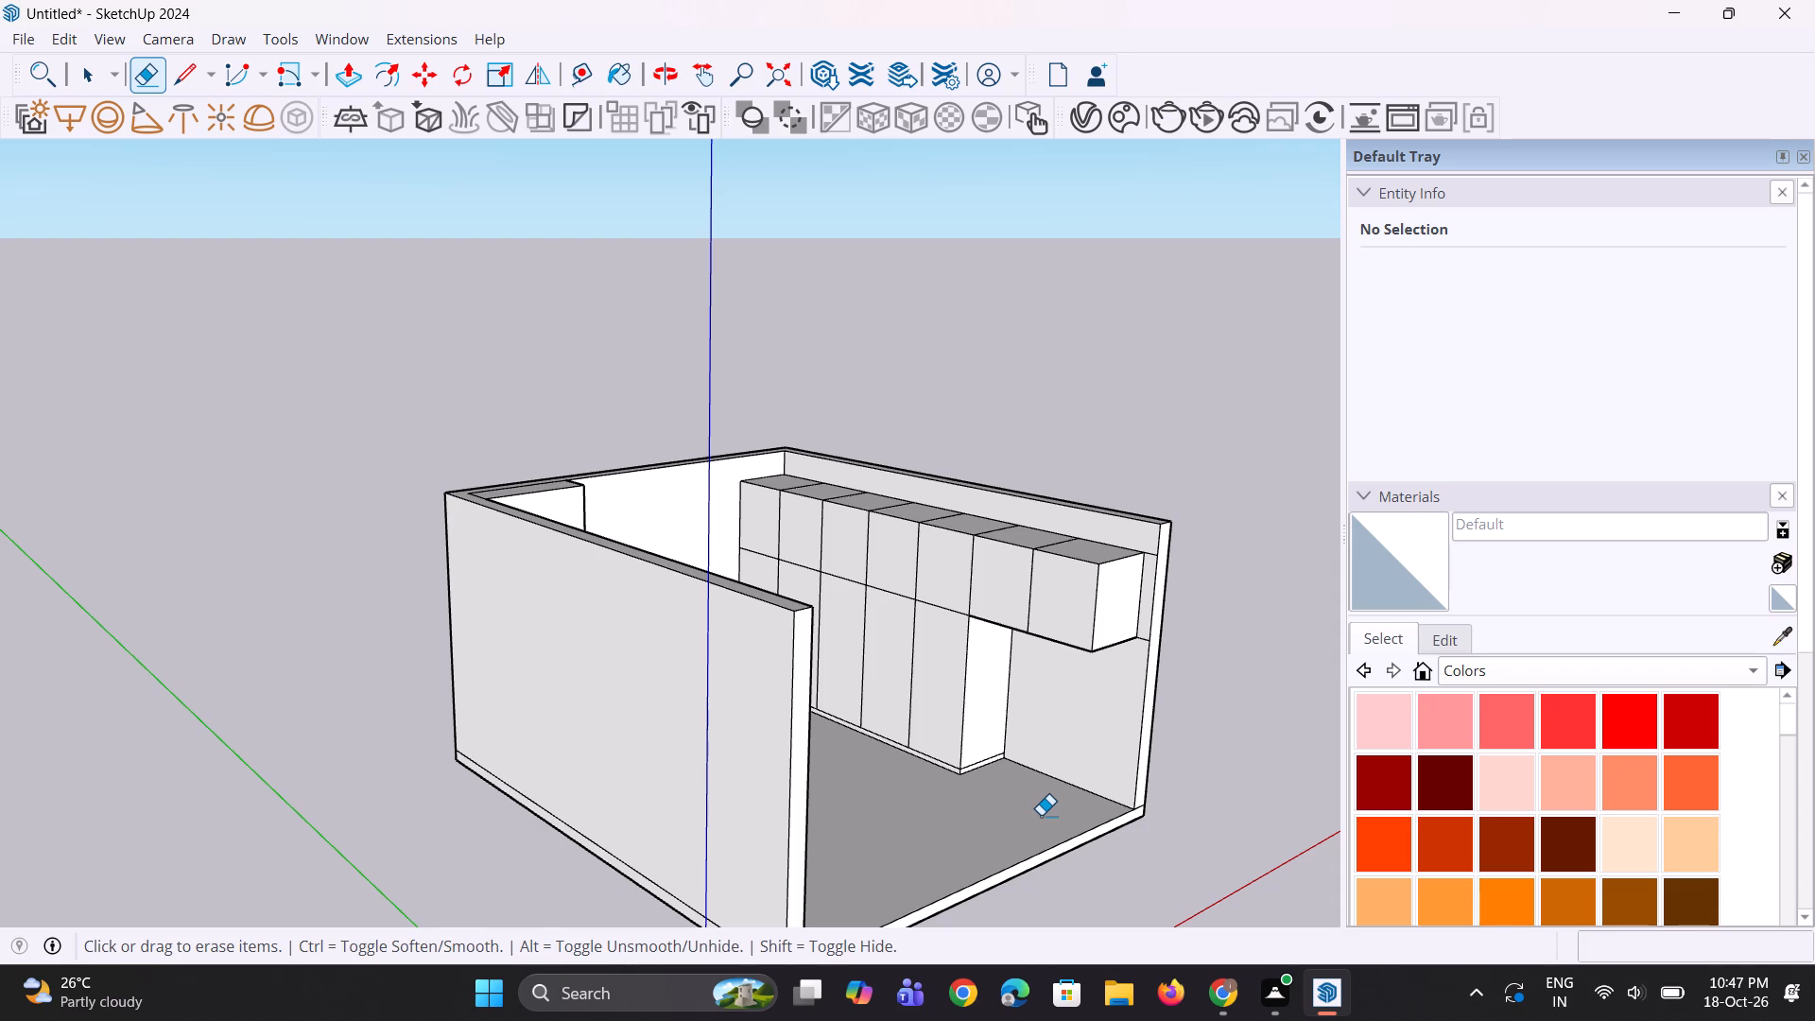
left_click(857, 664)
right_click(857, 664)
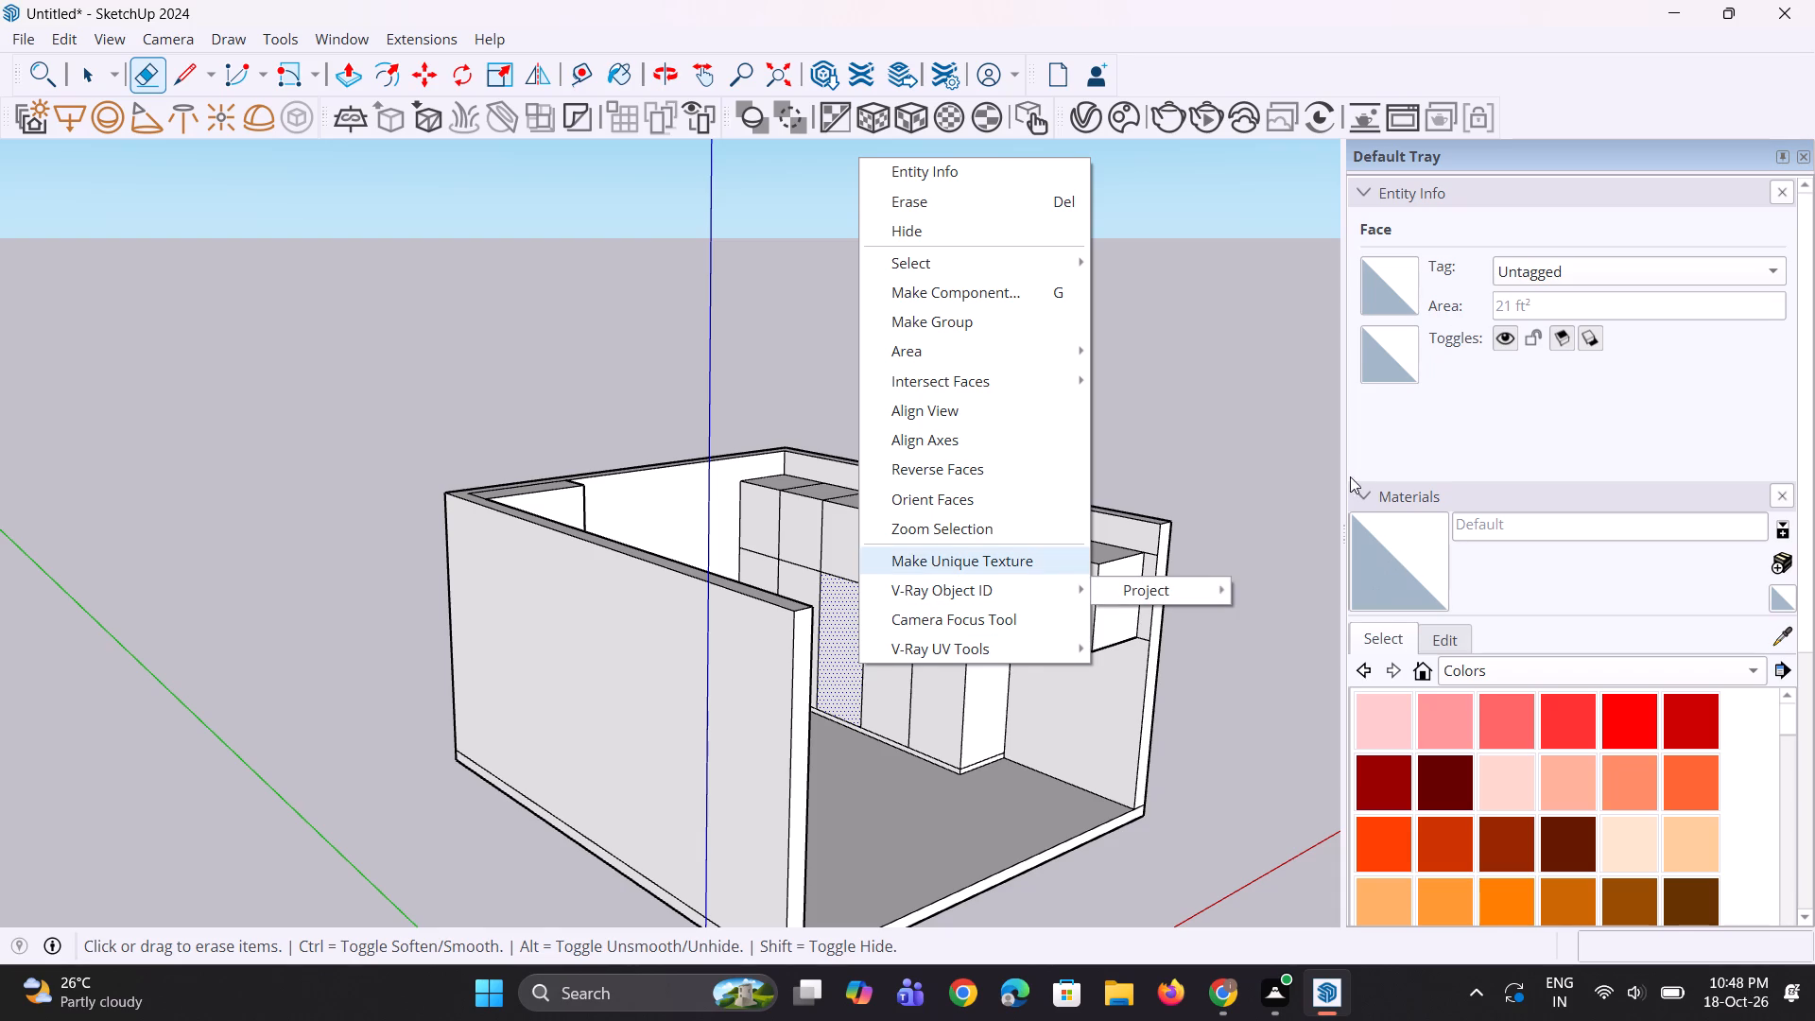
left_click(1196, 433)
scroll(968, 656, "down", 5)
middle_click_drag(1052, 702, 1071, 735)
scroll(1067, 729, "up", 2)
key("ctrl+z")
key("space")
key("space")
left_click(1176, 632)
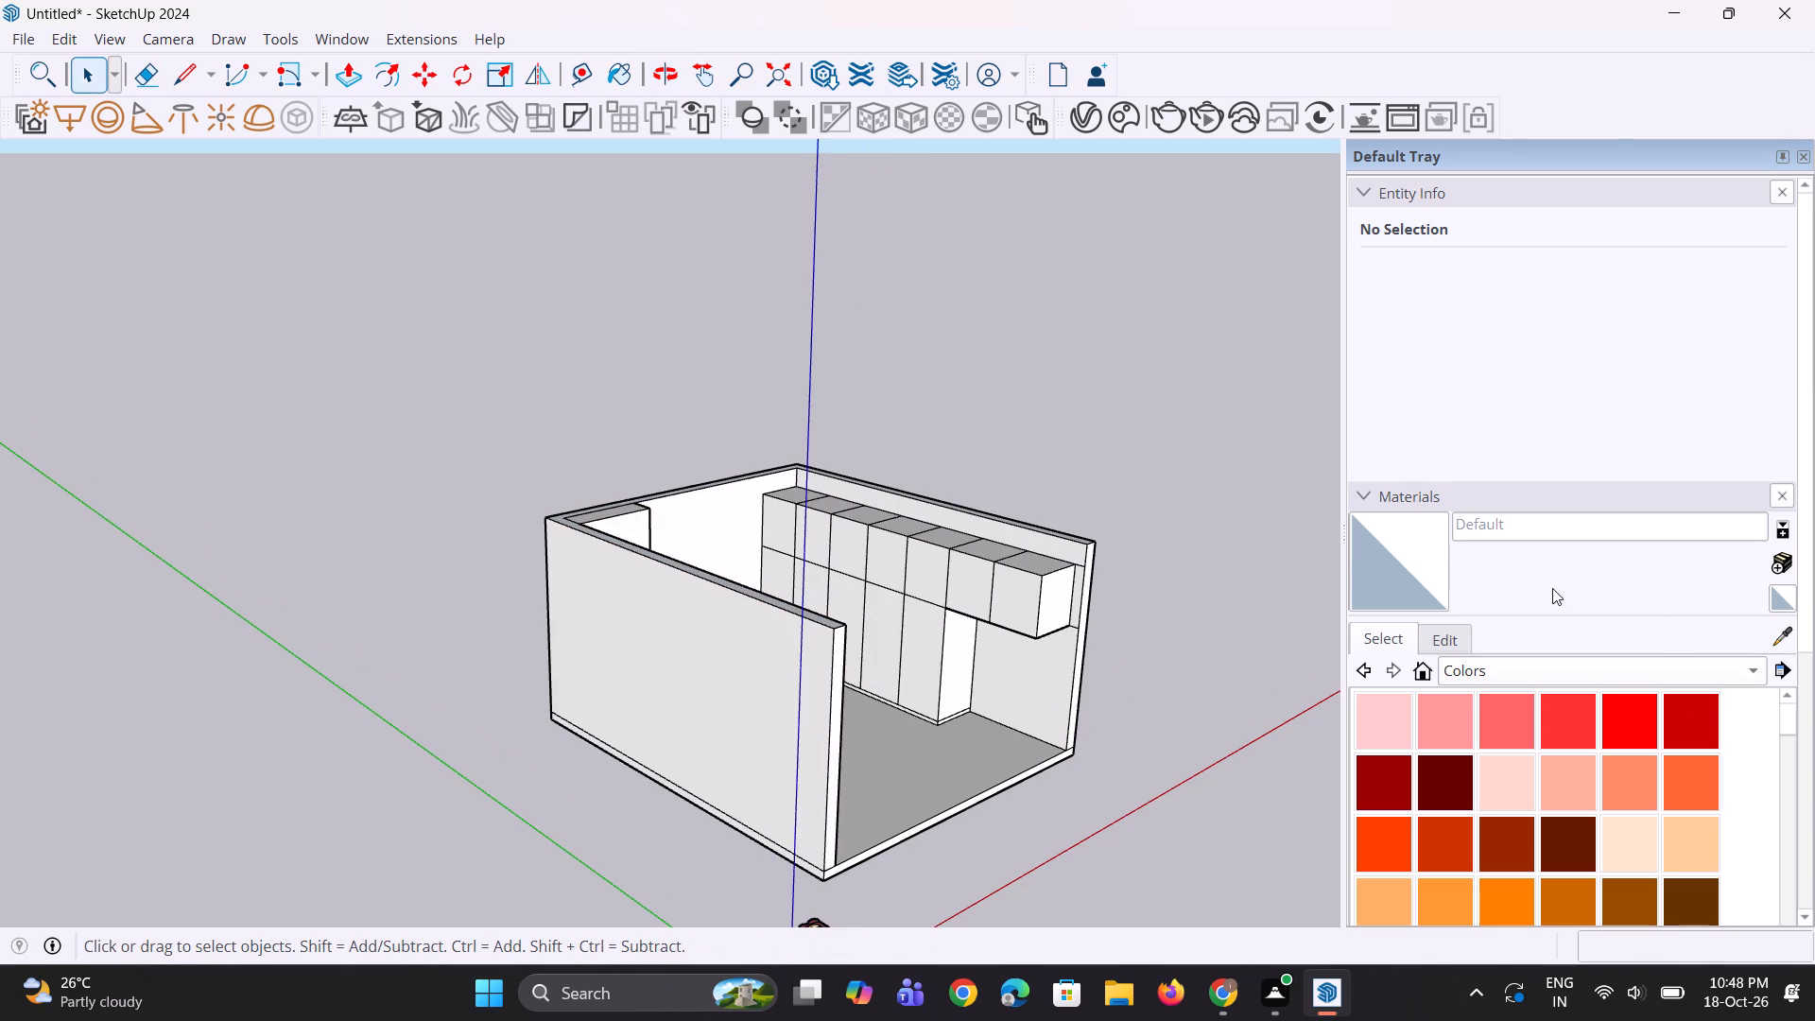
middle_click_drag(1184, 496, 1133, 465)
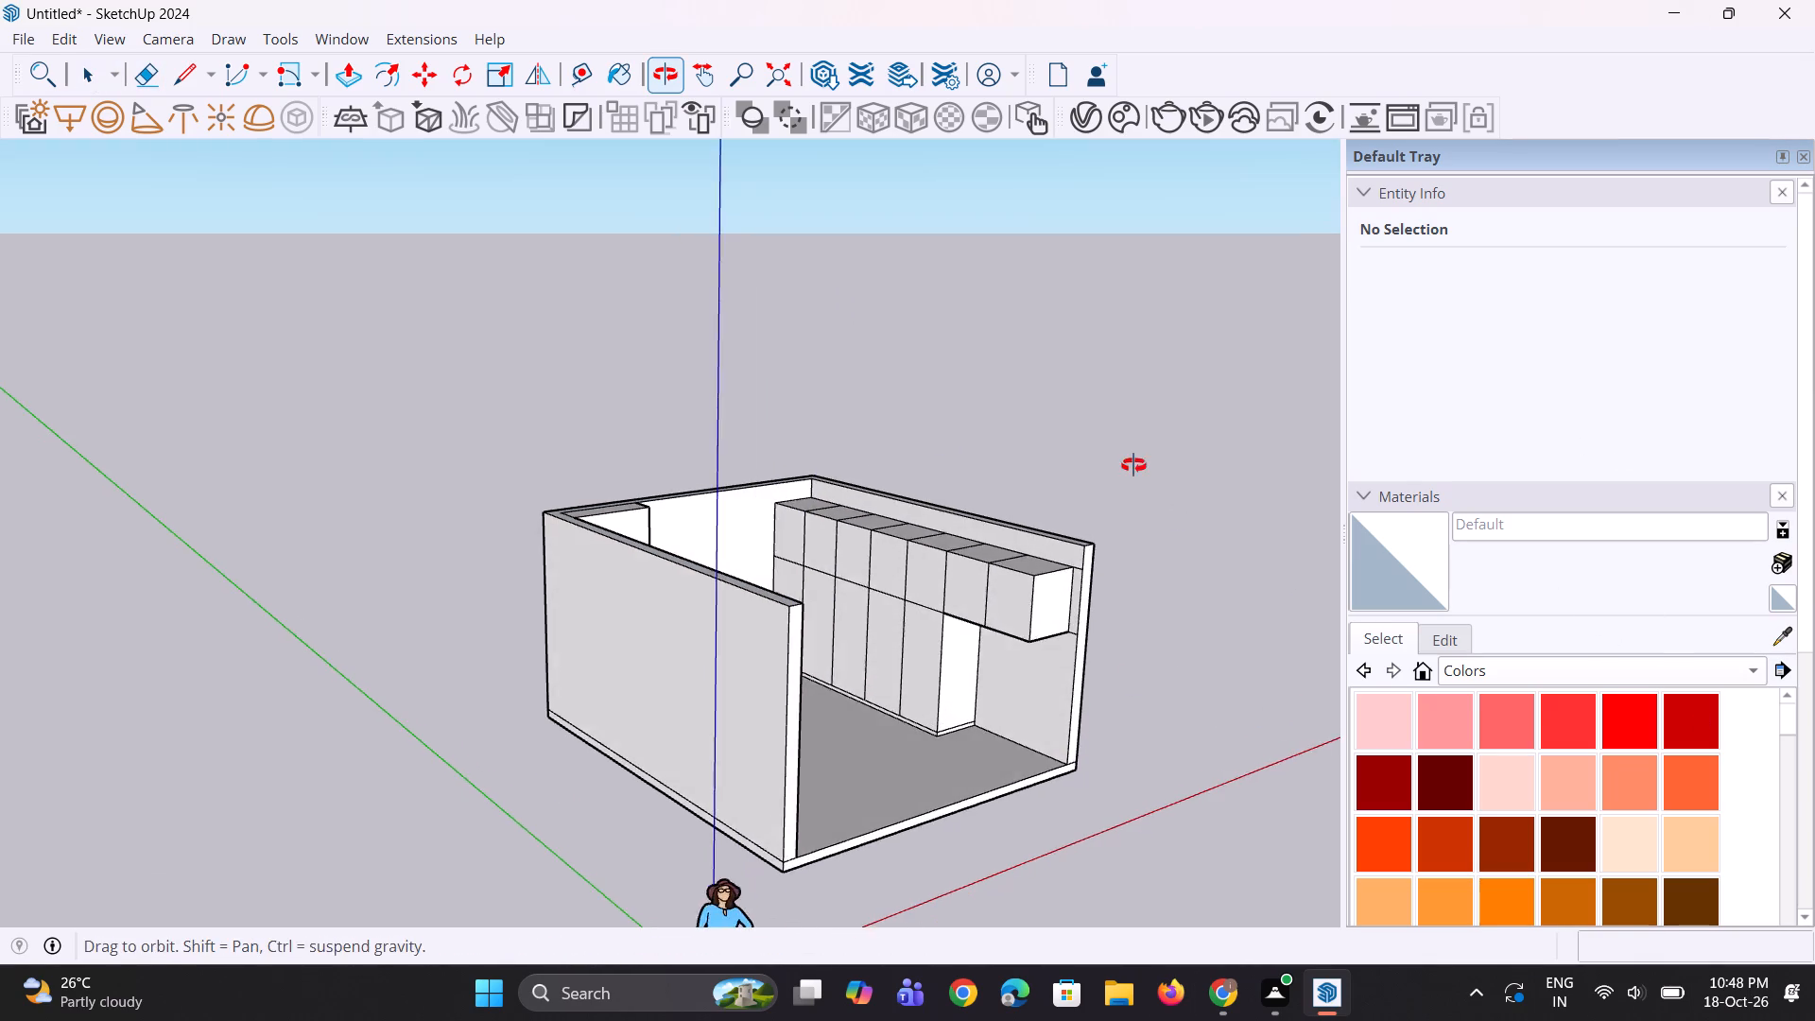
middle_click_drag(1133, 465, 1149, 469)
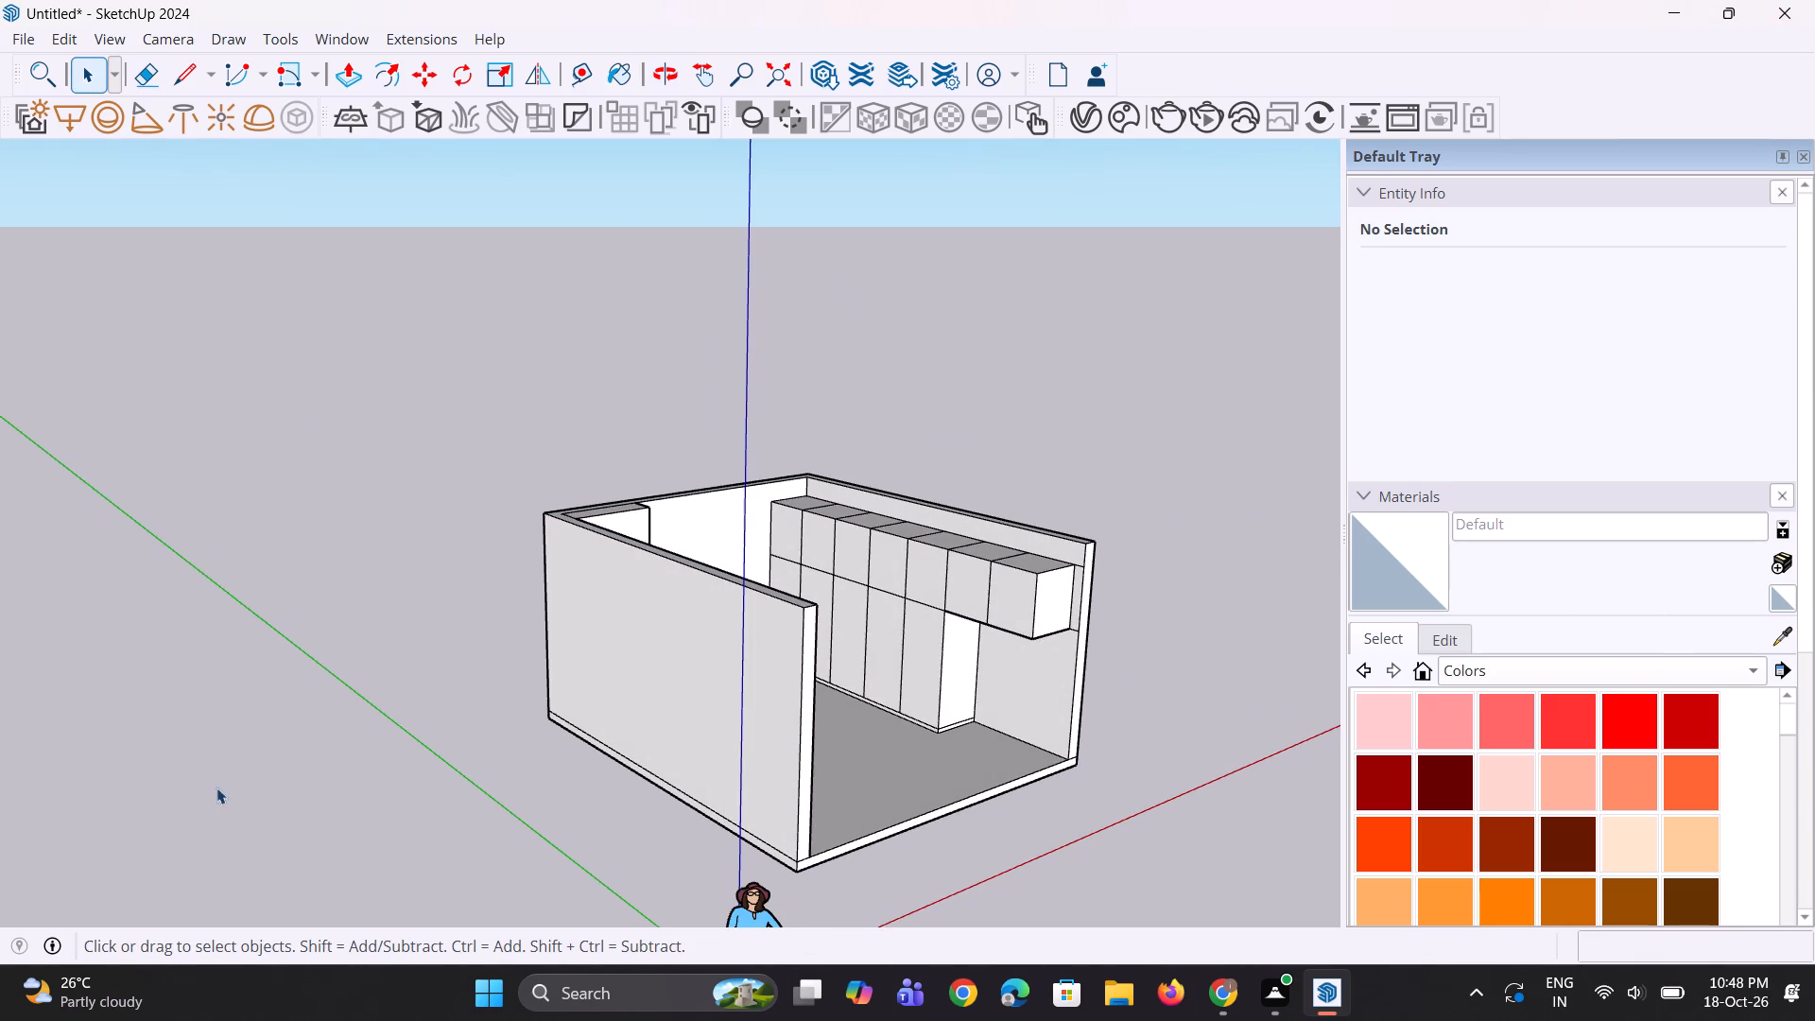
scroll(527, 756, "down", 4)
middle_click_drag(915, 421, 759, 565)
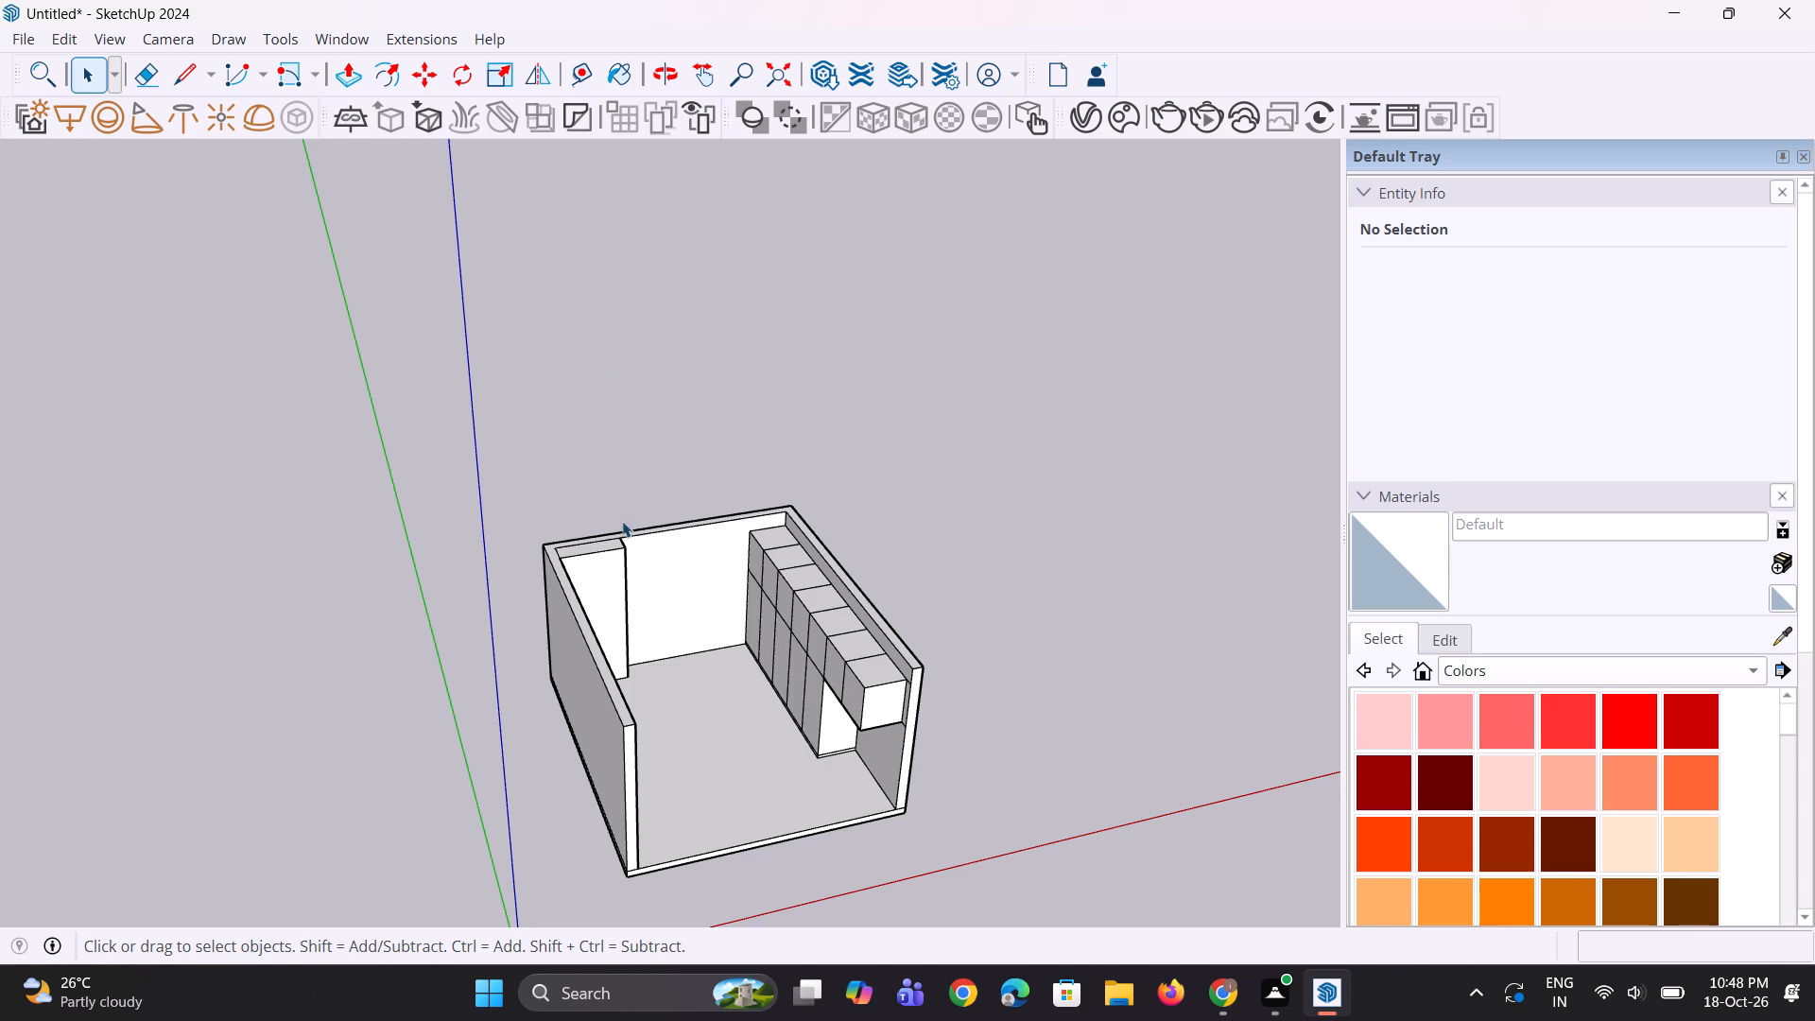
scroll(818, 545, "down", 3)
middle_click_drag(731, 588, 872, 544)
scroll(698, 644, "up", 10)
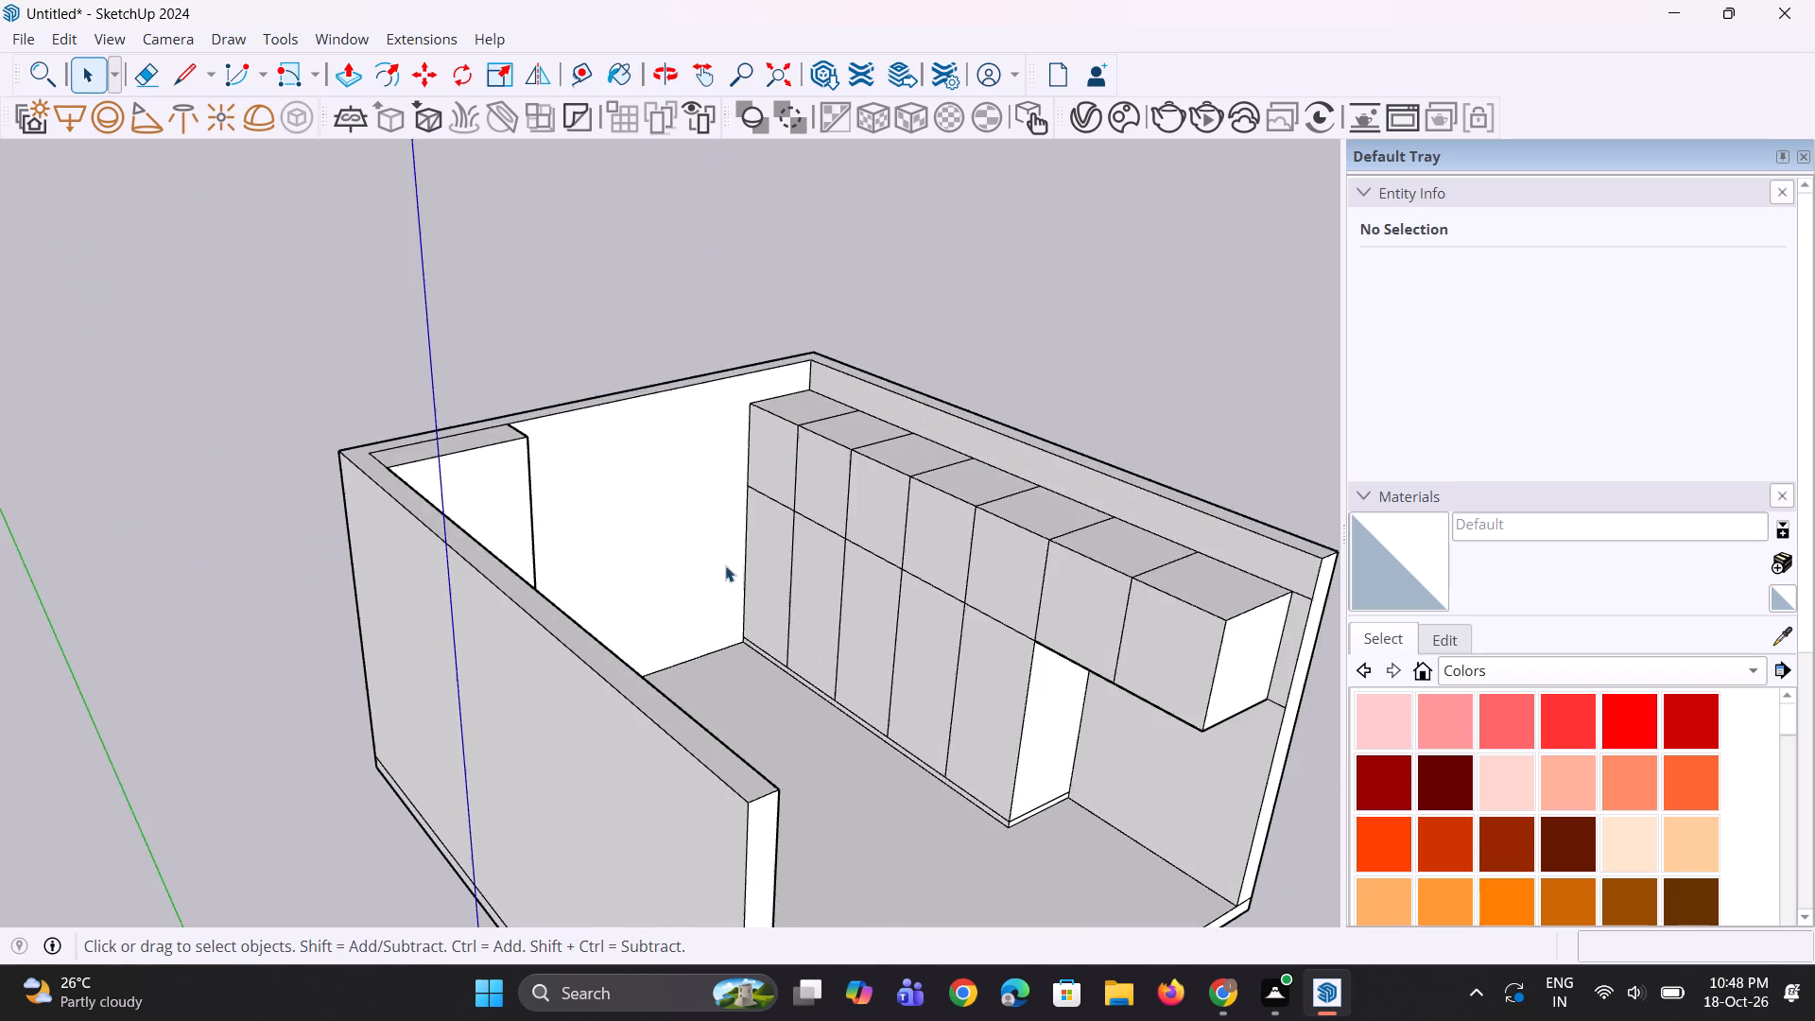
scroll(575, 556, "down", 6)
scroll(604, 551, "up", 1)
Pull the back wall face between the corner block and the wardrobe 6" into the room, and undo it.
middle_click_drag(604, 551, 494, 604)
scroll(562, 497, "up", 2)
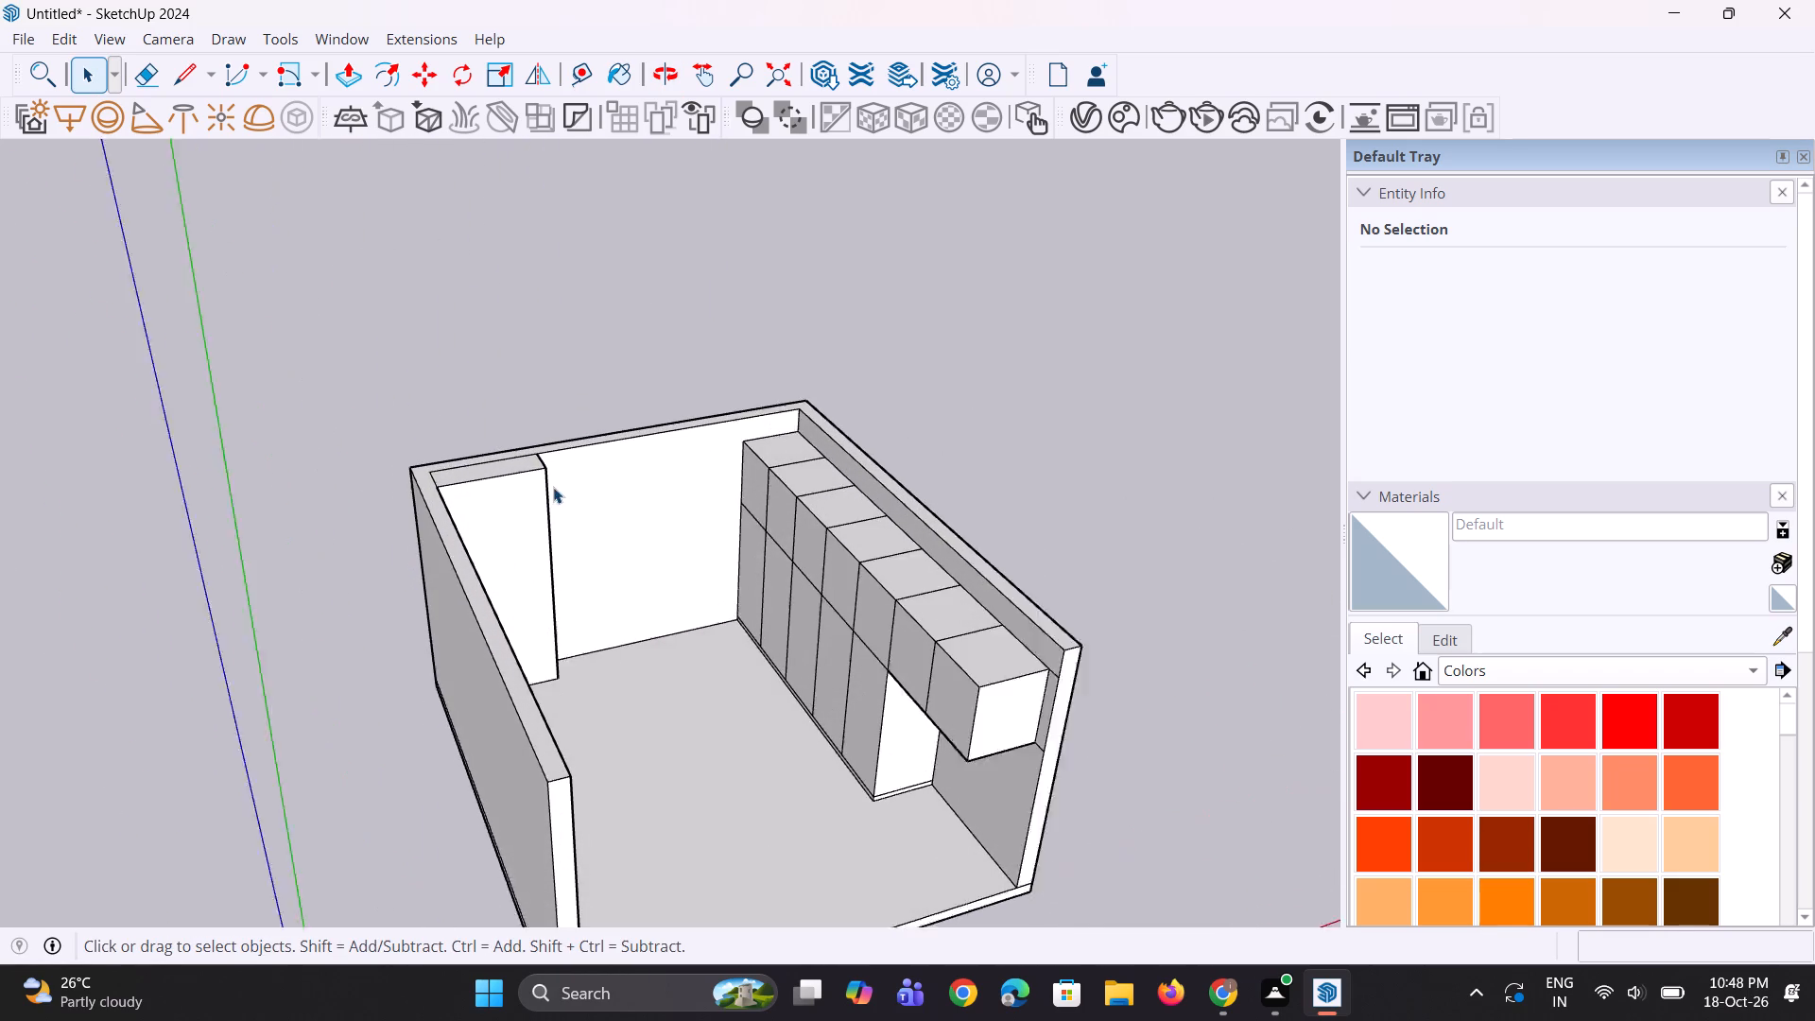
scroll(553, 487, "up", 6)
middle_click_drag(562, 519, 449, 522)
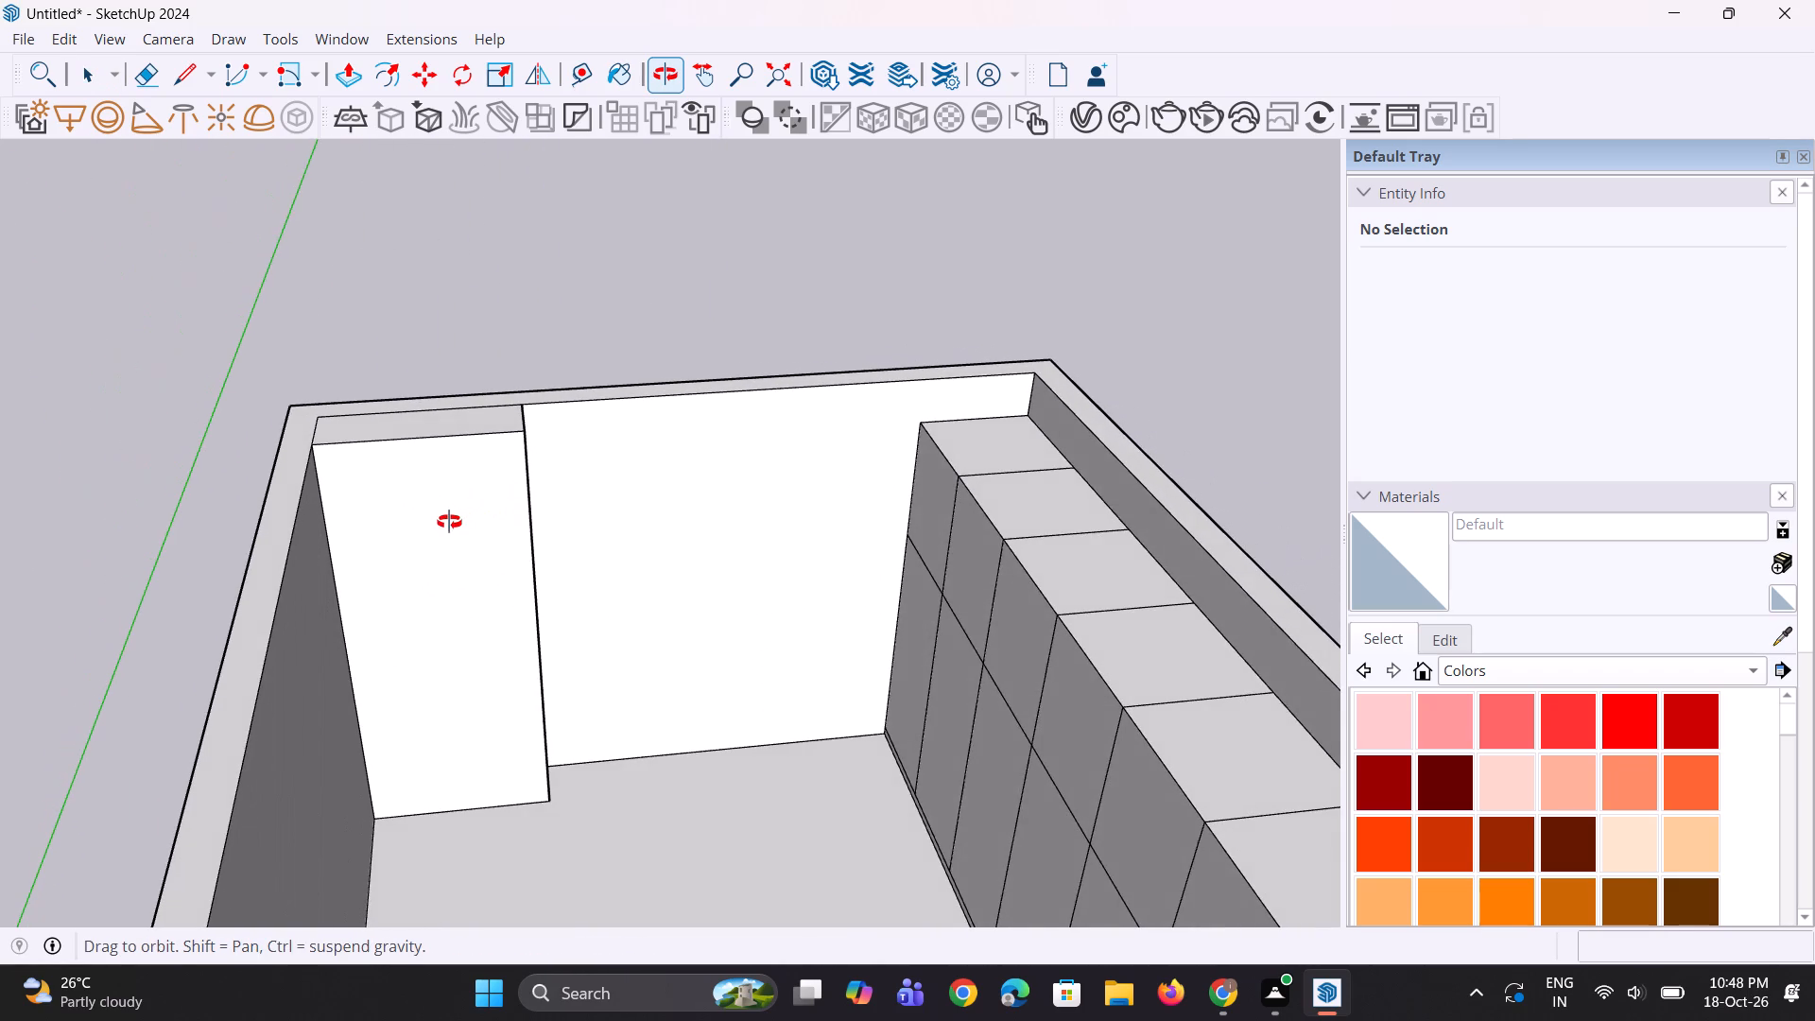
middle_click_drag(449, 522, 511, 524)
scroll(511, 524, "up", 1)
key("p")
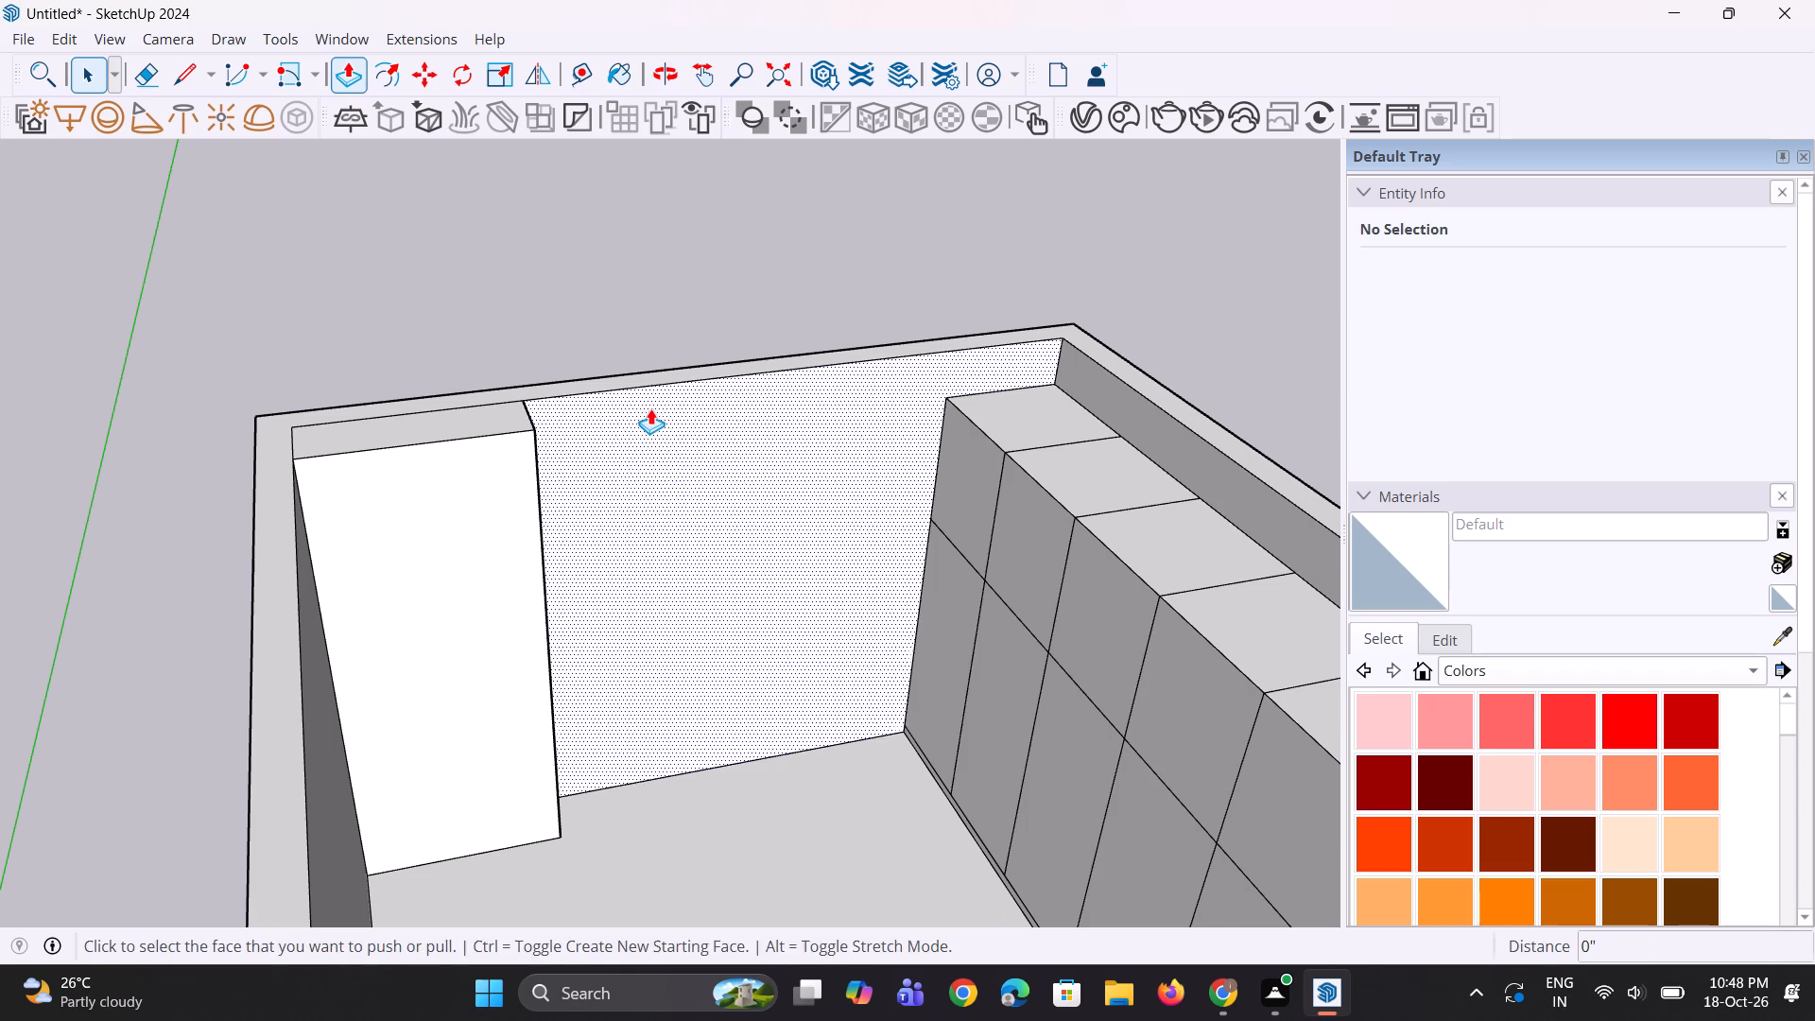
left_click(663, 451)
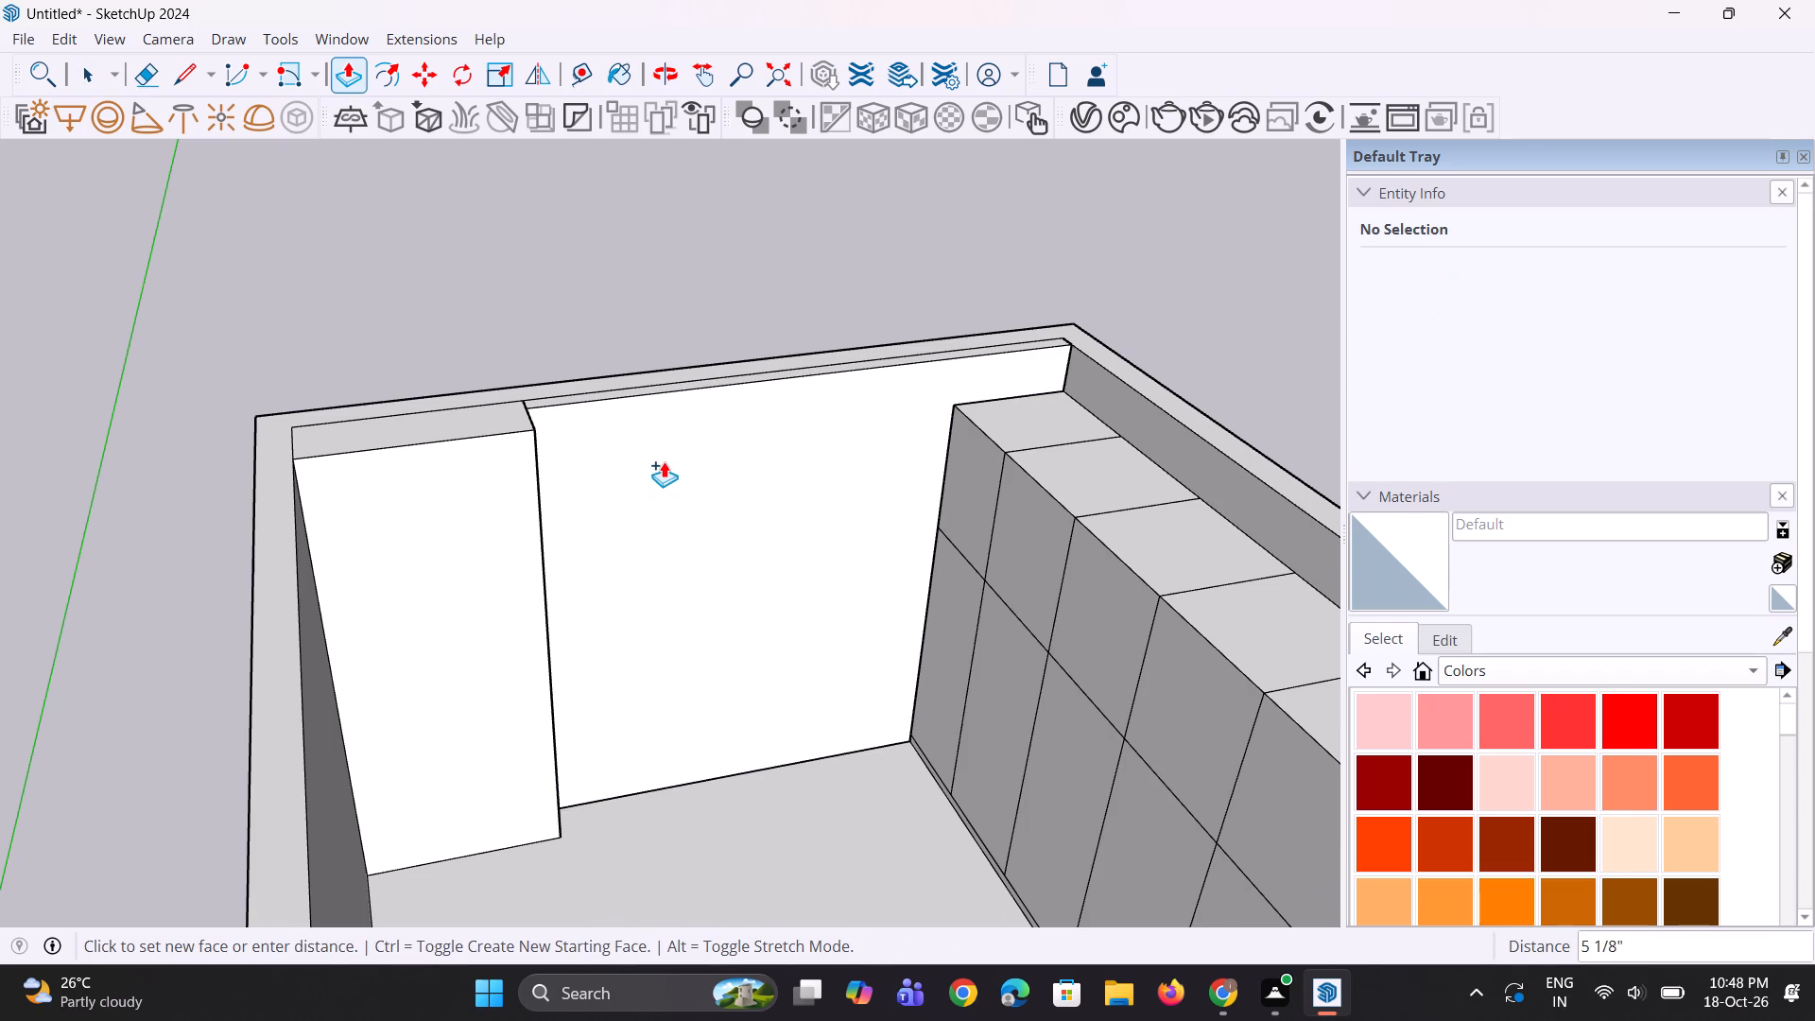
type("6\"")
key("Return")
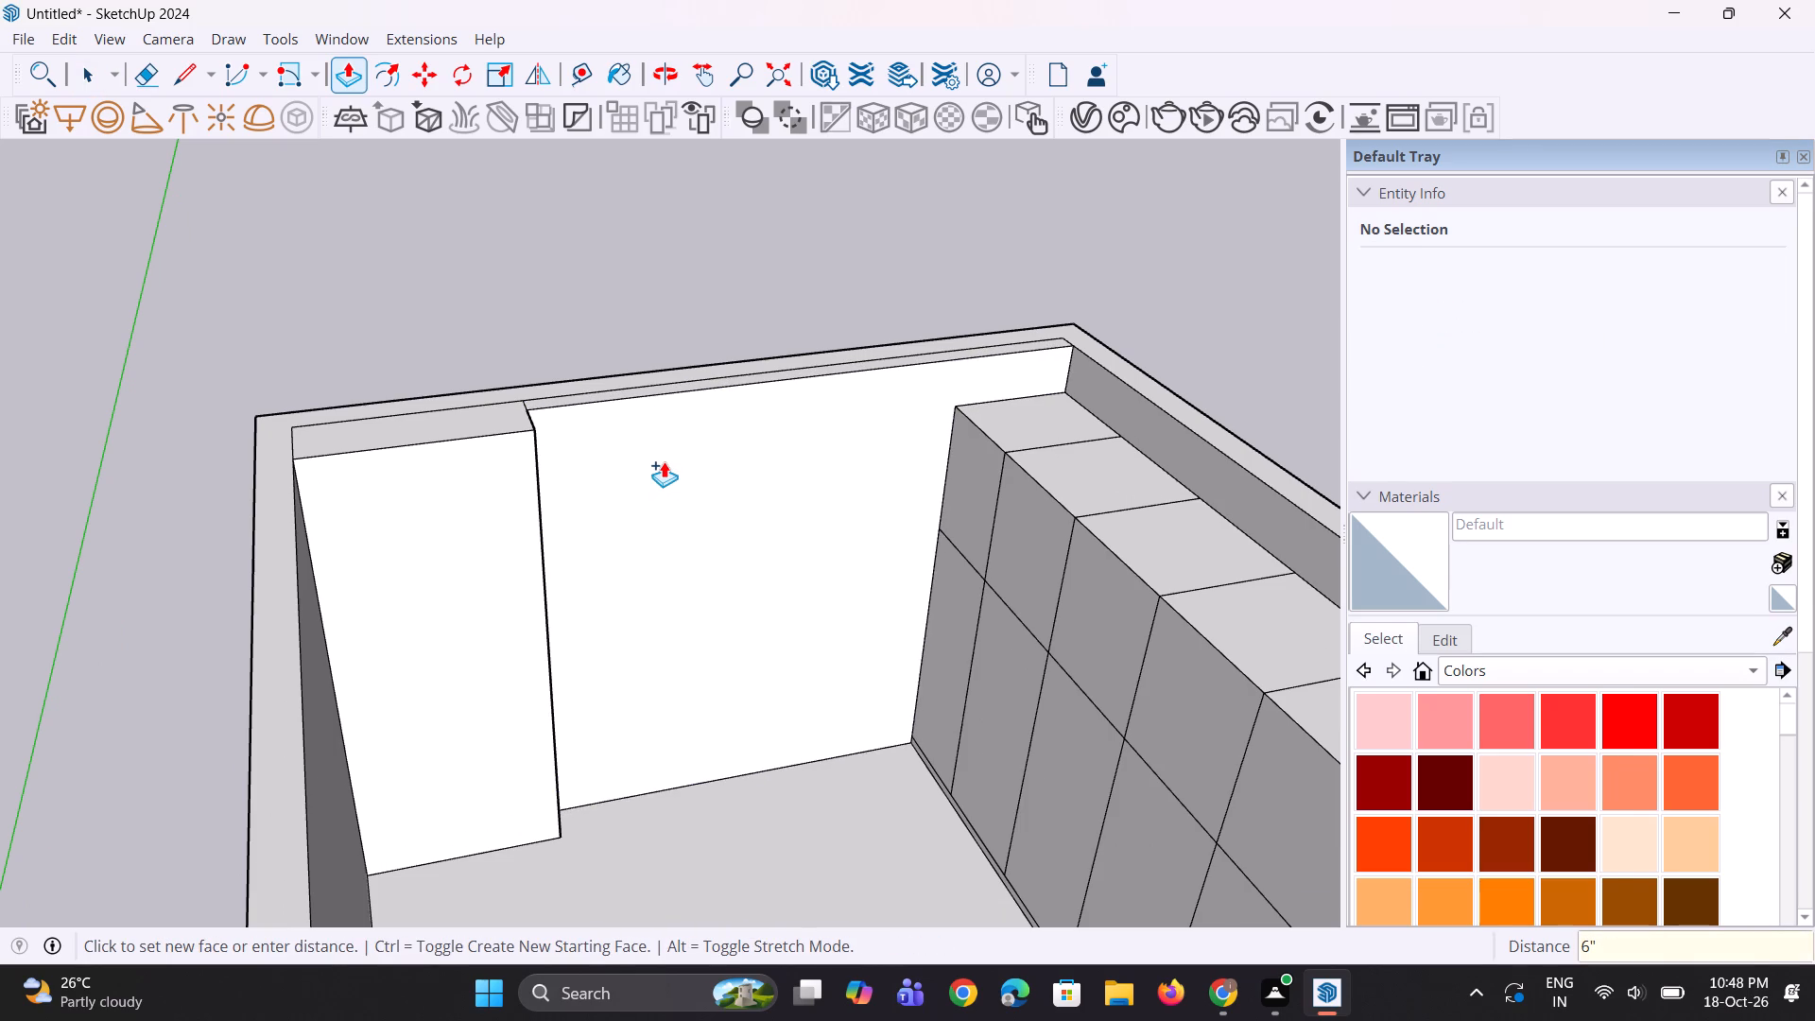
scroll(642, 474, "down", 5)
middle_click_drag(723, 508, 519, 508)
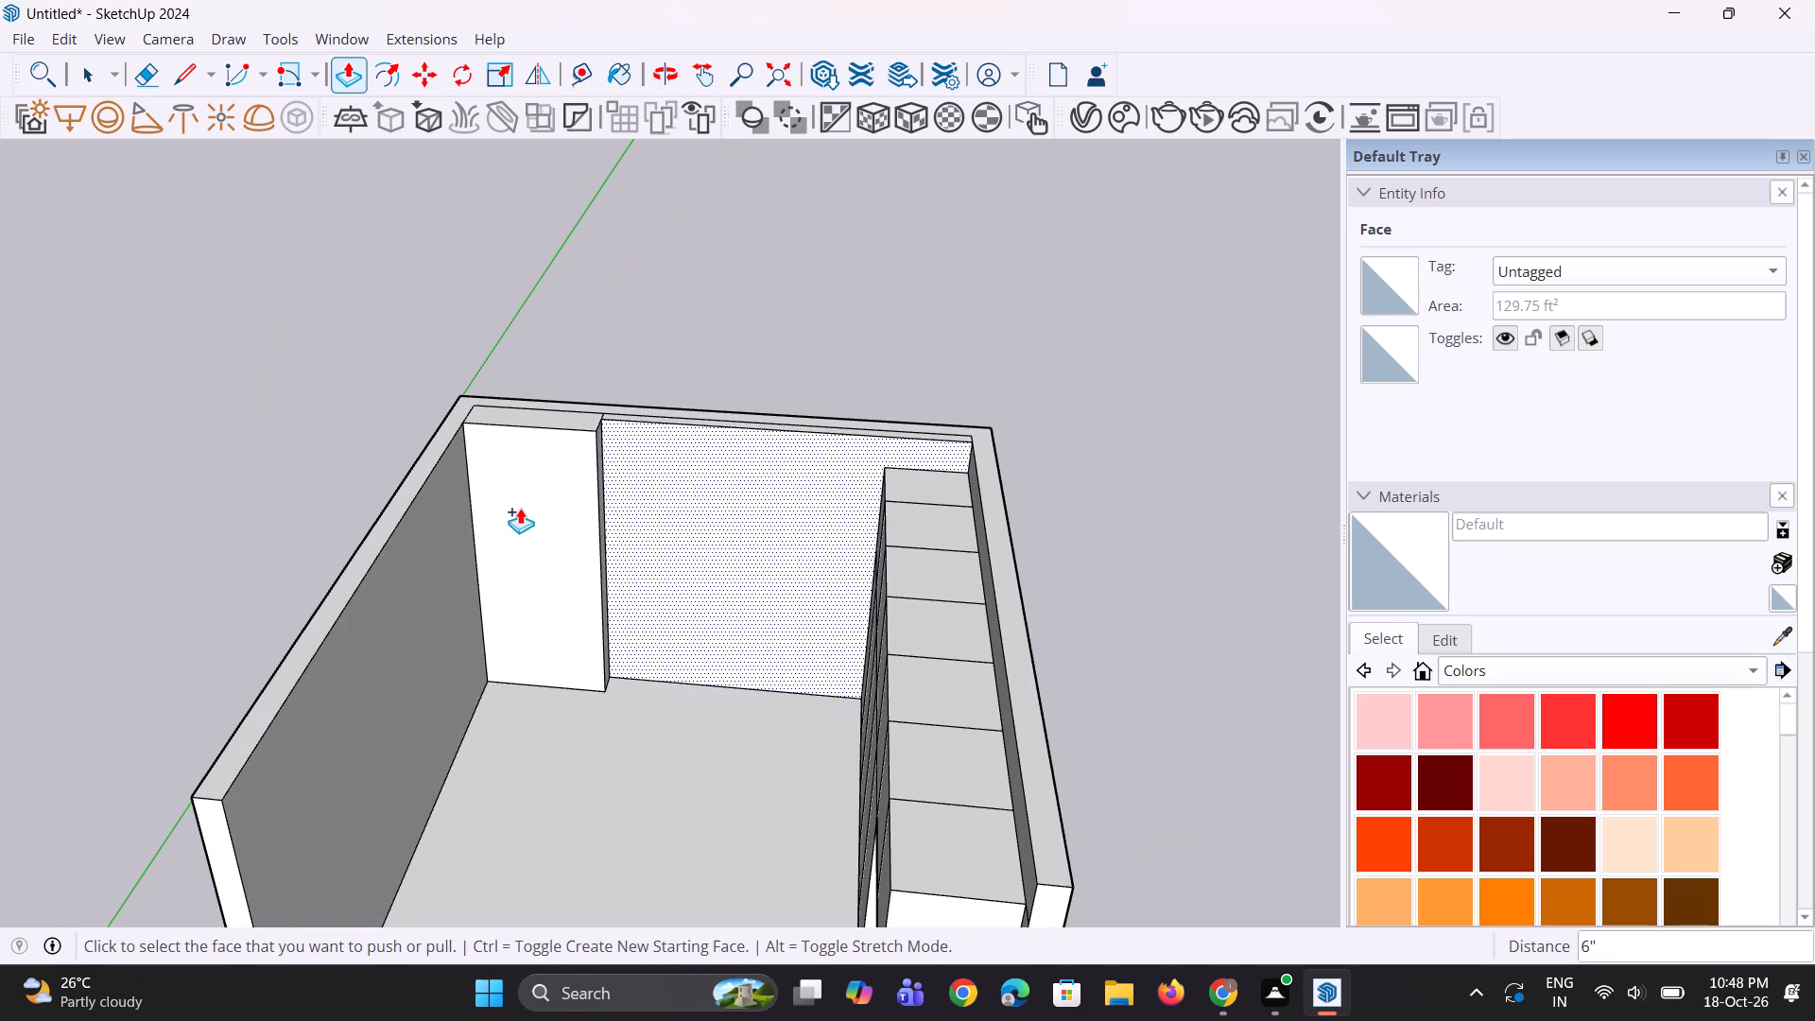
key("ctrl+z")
Pull the back wall face between the corner block and the wardrobe 3" into the room.
scroll(676, 526, "up", 2)
left_click(676, 526)
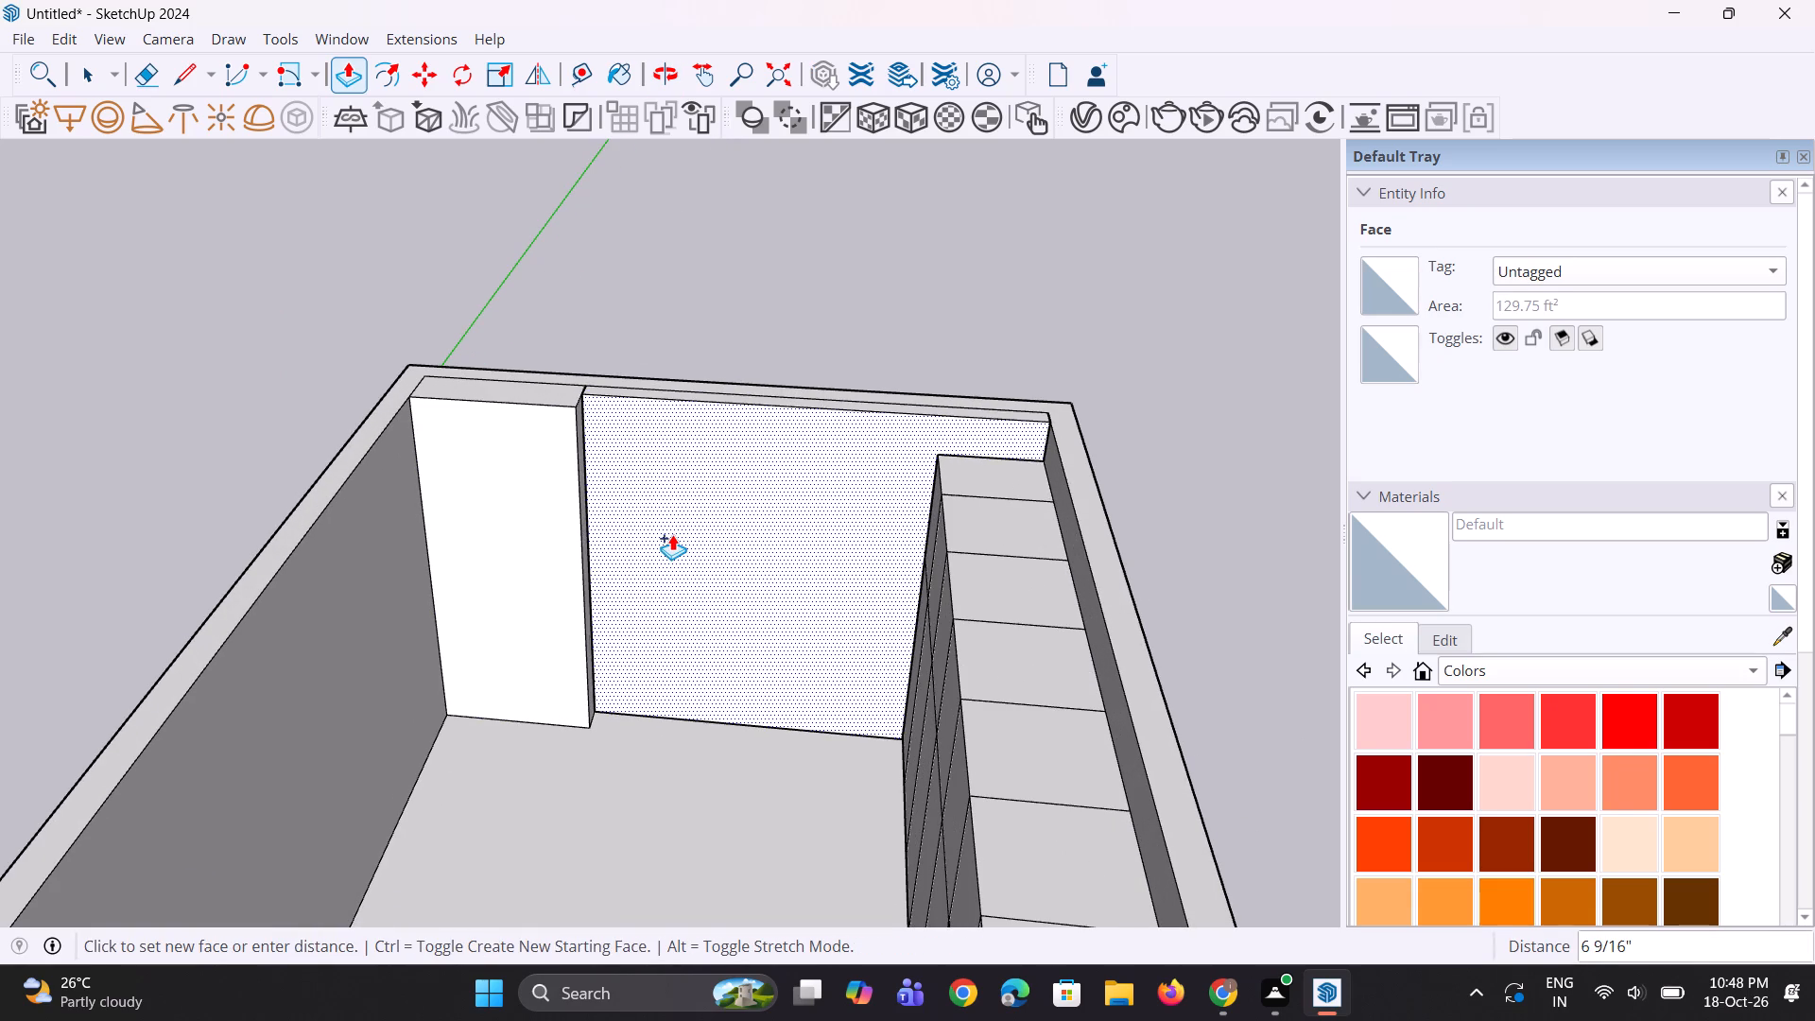
type("3\"")
key("Return")
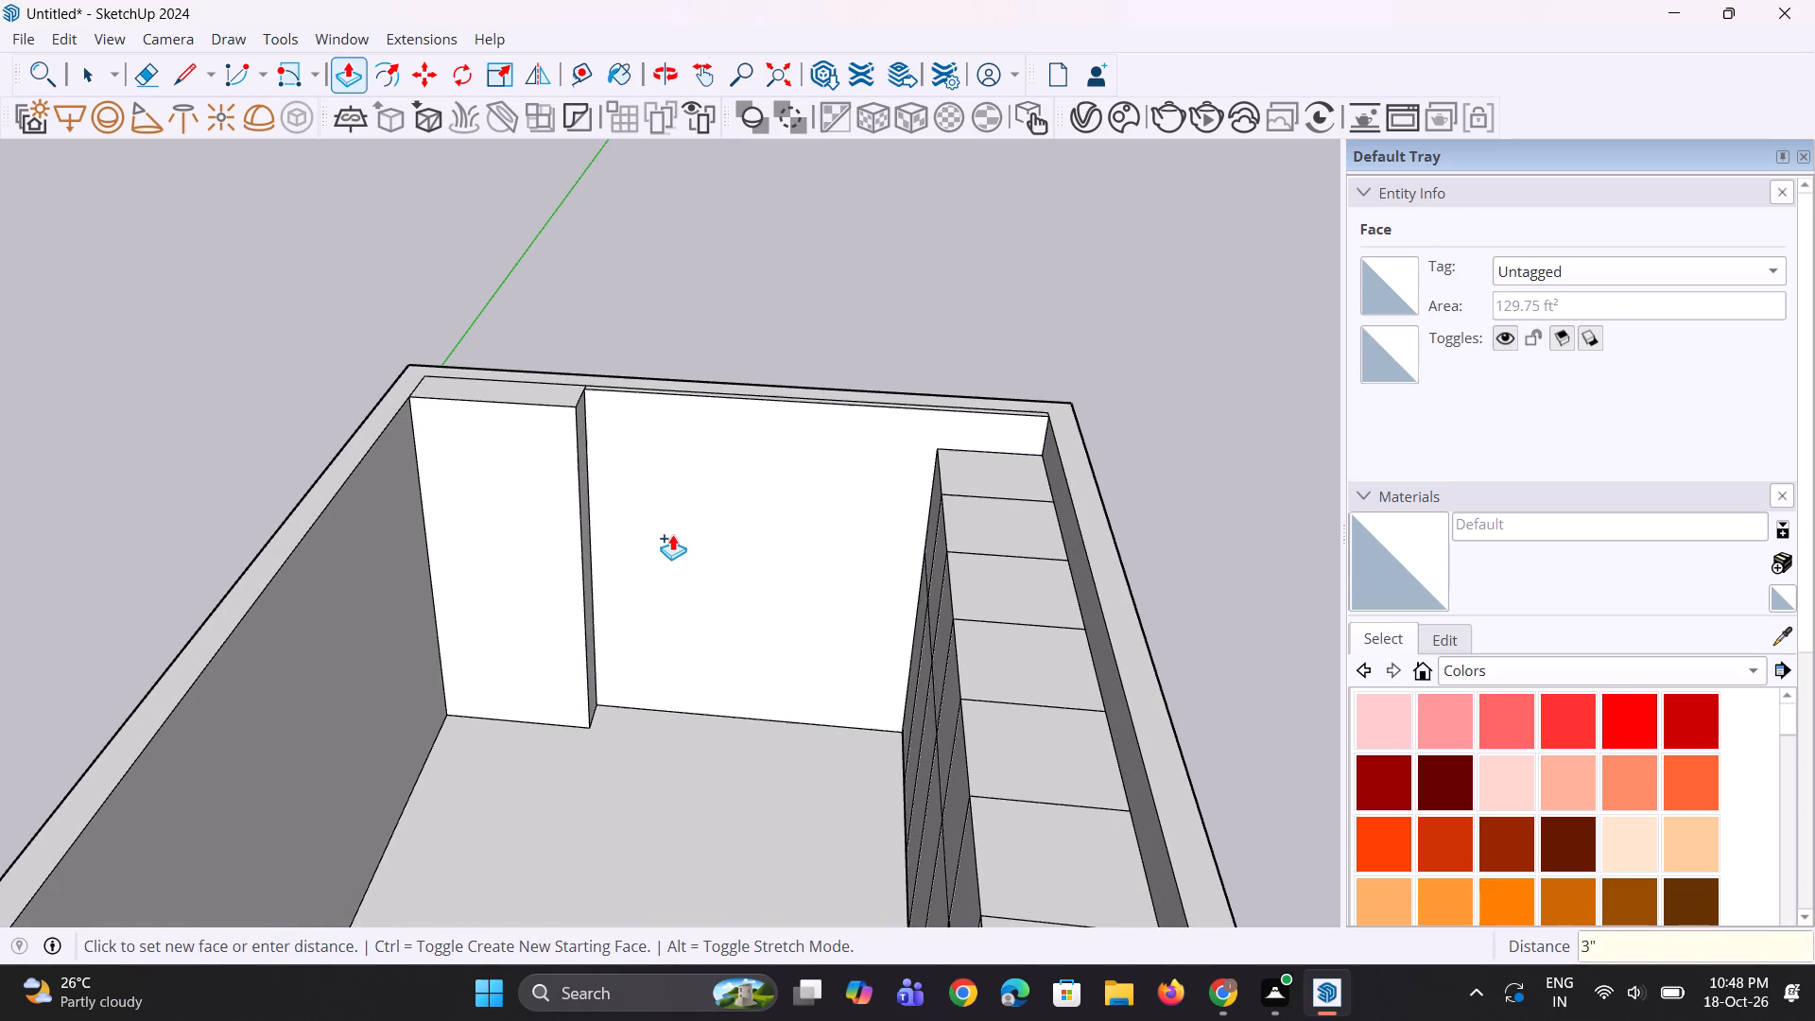
scroll(682, 518, "down", 4)
middle_click_drag(679, 523, 679, 474)
key("space")
key("space")
scroll(618, 507, "up", 2)
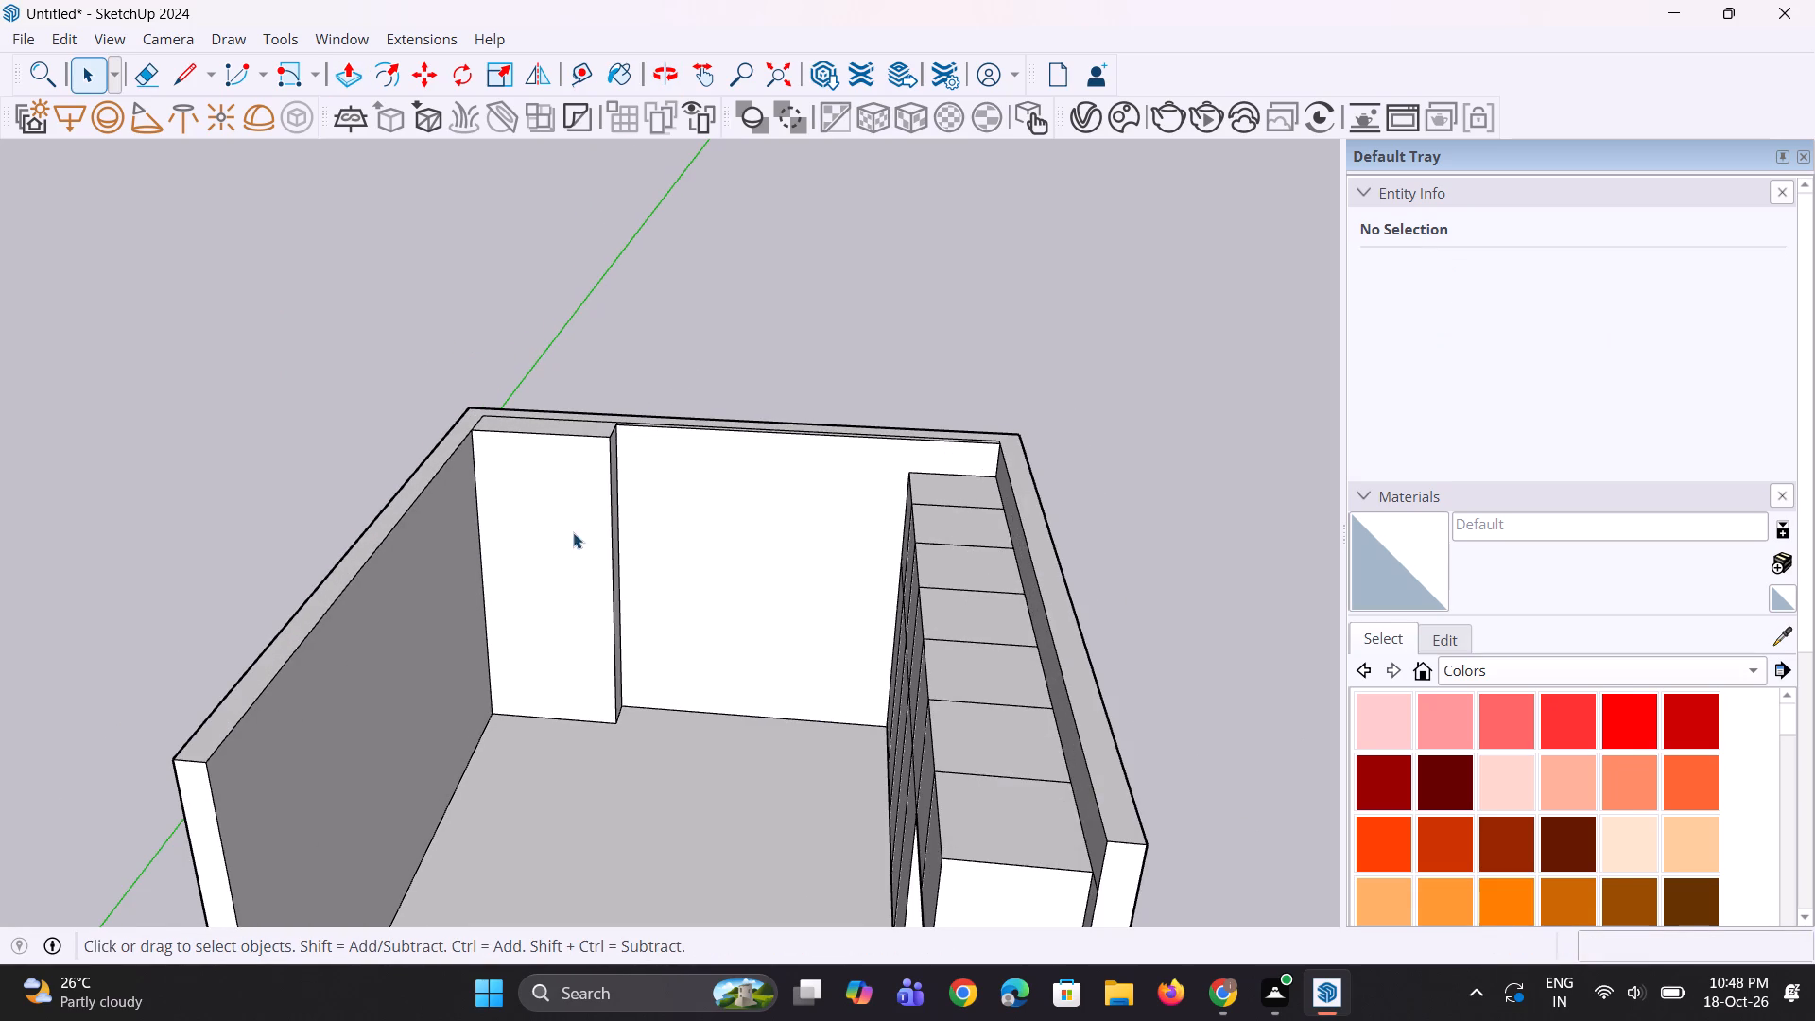
Draw a horizontal rectangle about 6 7/8" by 8' 5 1/2" on the back wall, starting at the corner block's side.
scroll(631, 524, "up", 1)
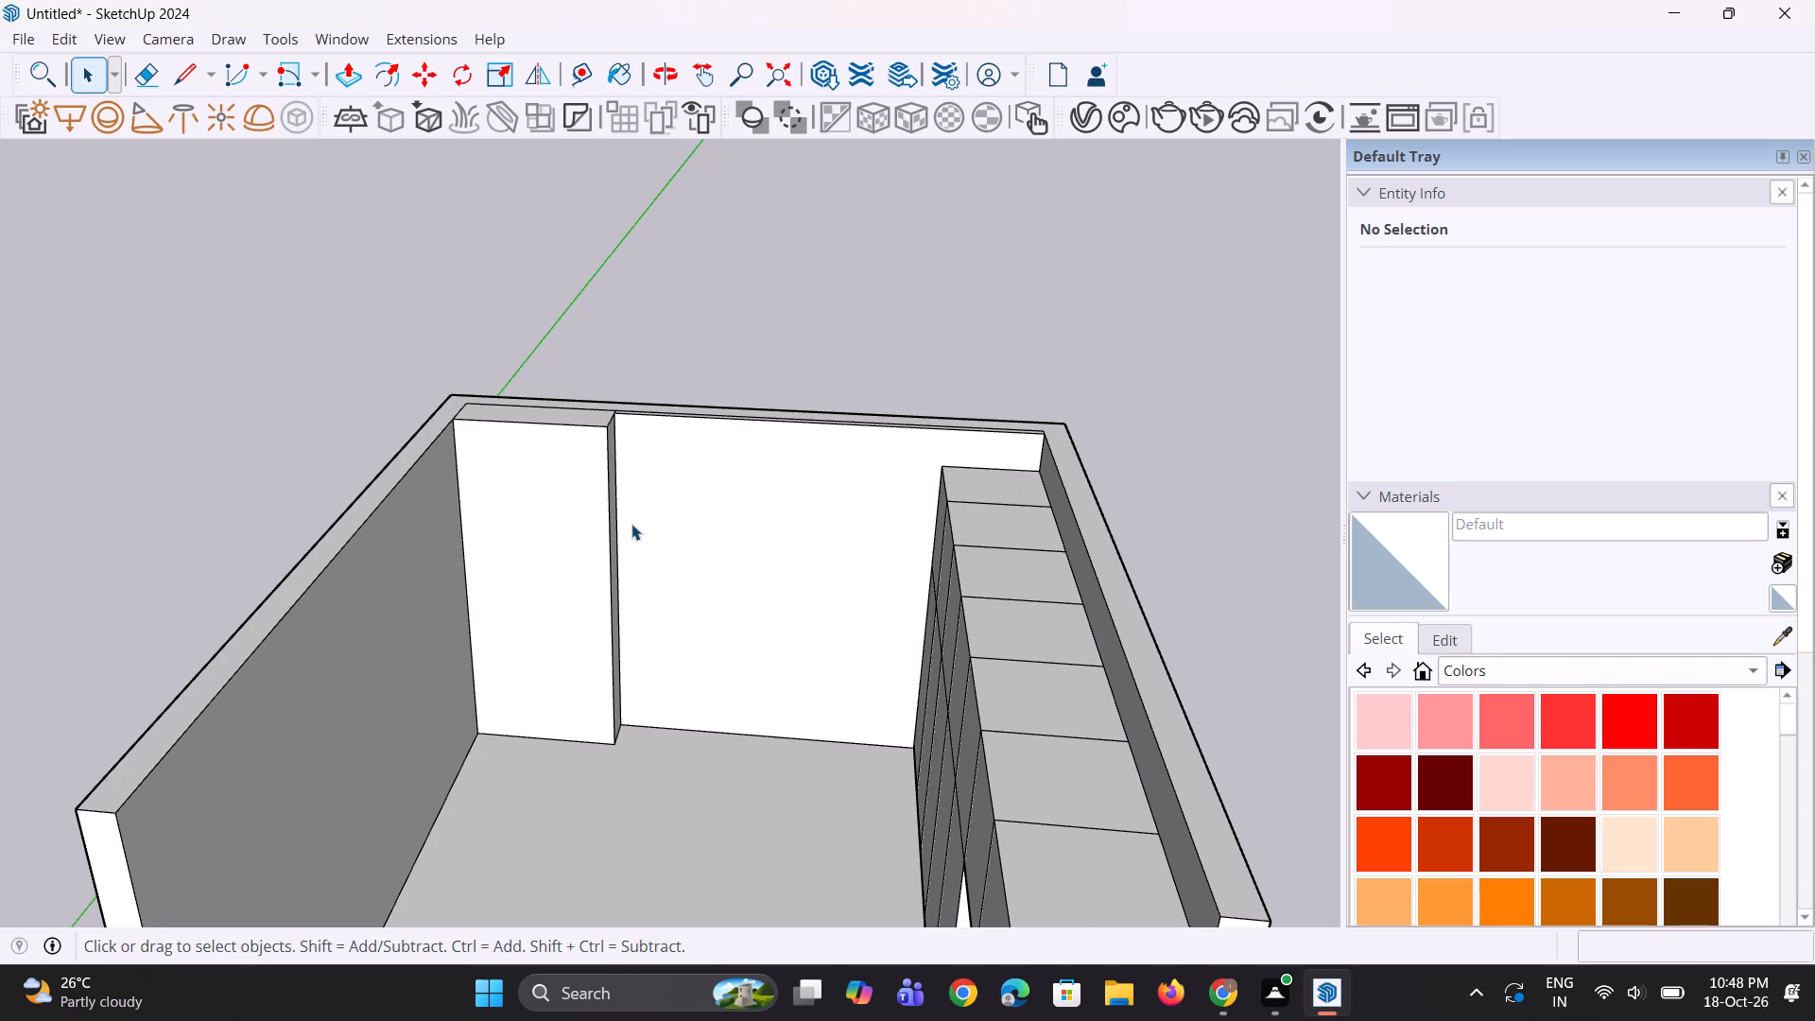
key("r")
scroll(630, 515, "up", 8)
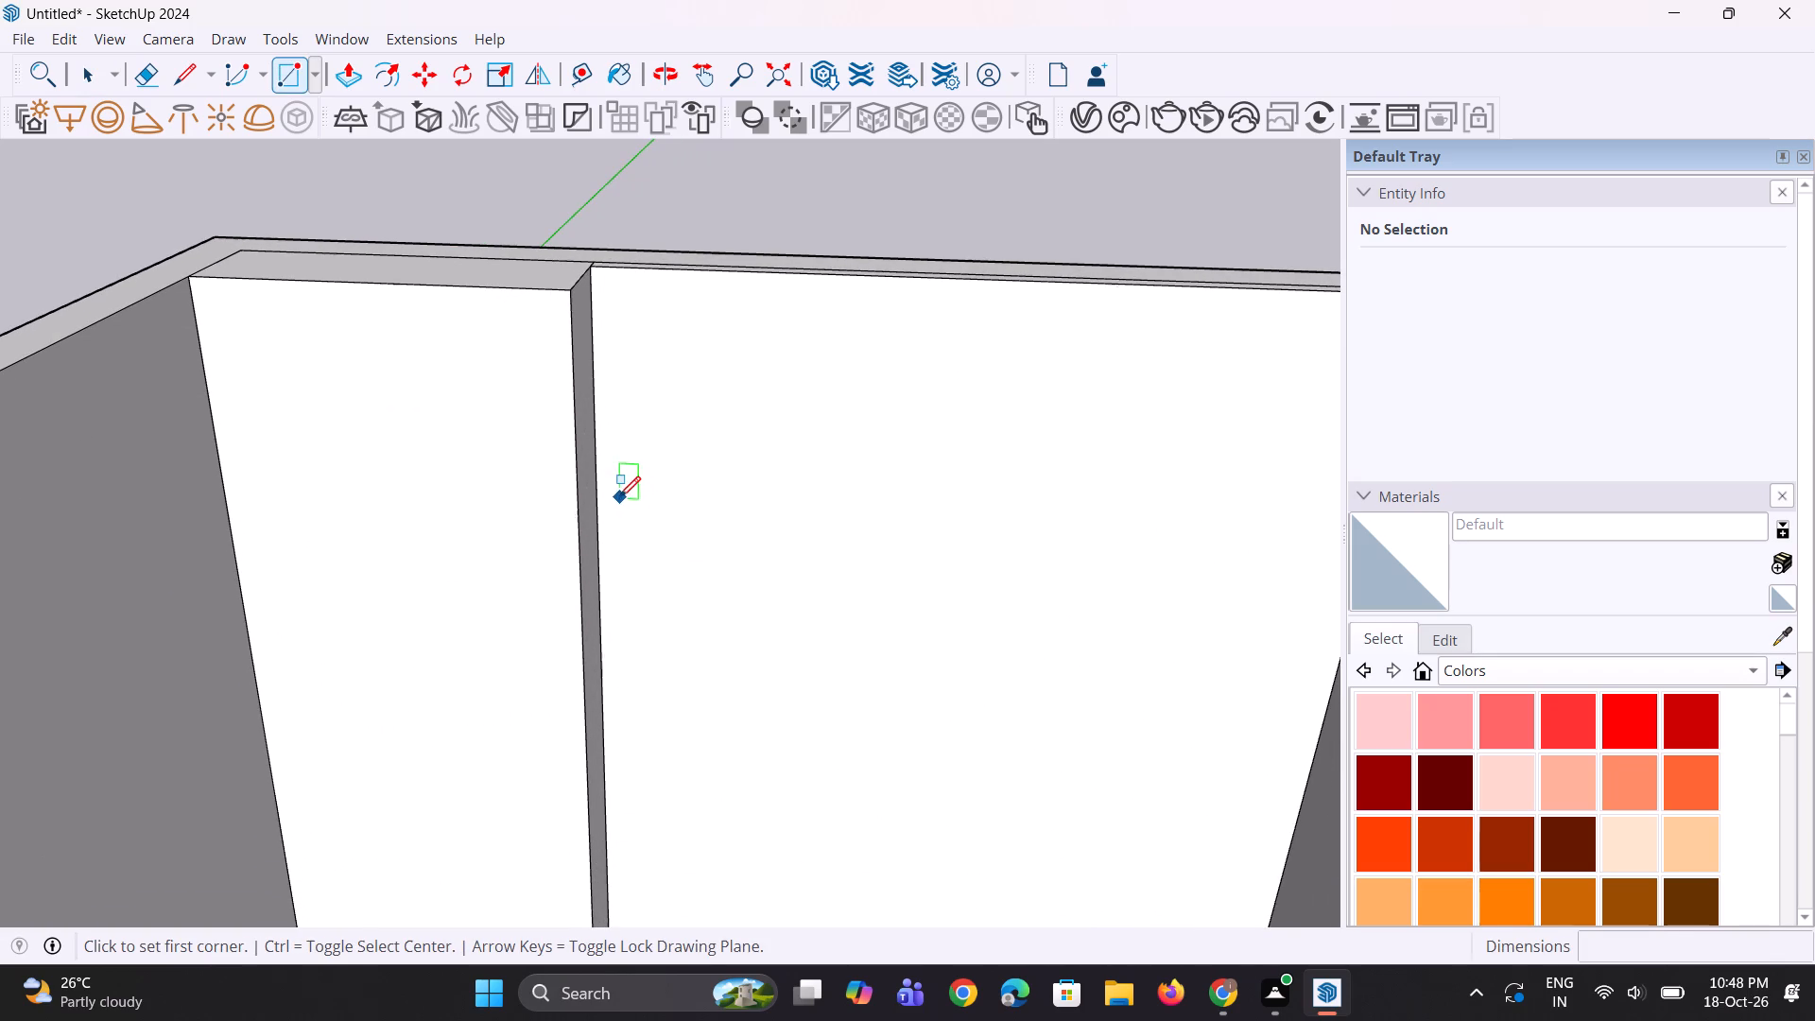
left_click(600, 496)
scroll(772, 530, "down", 4)
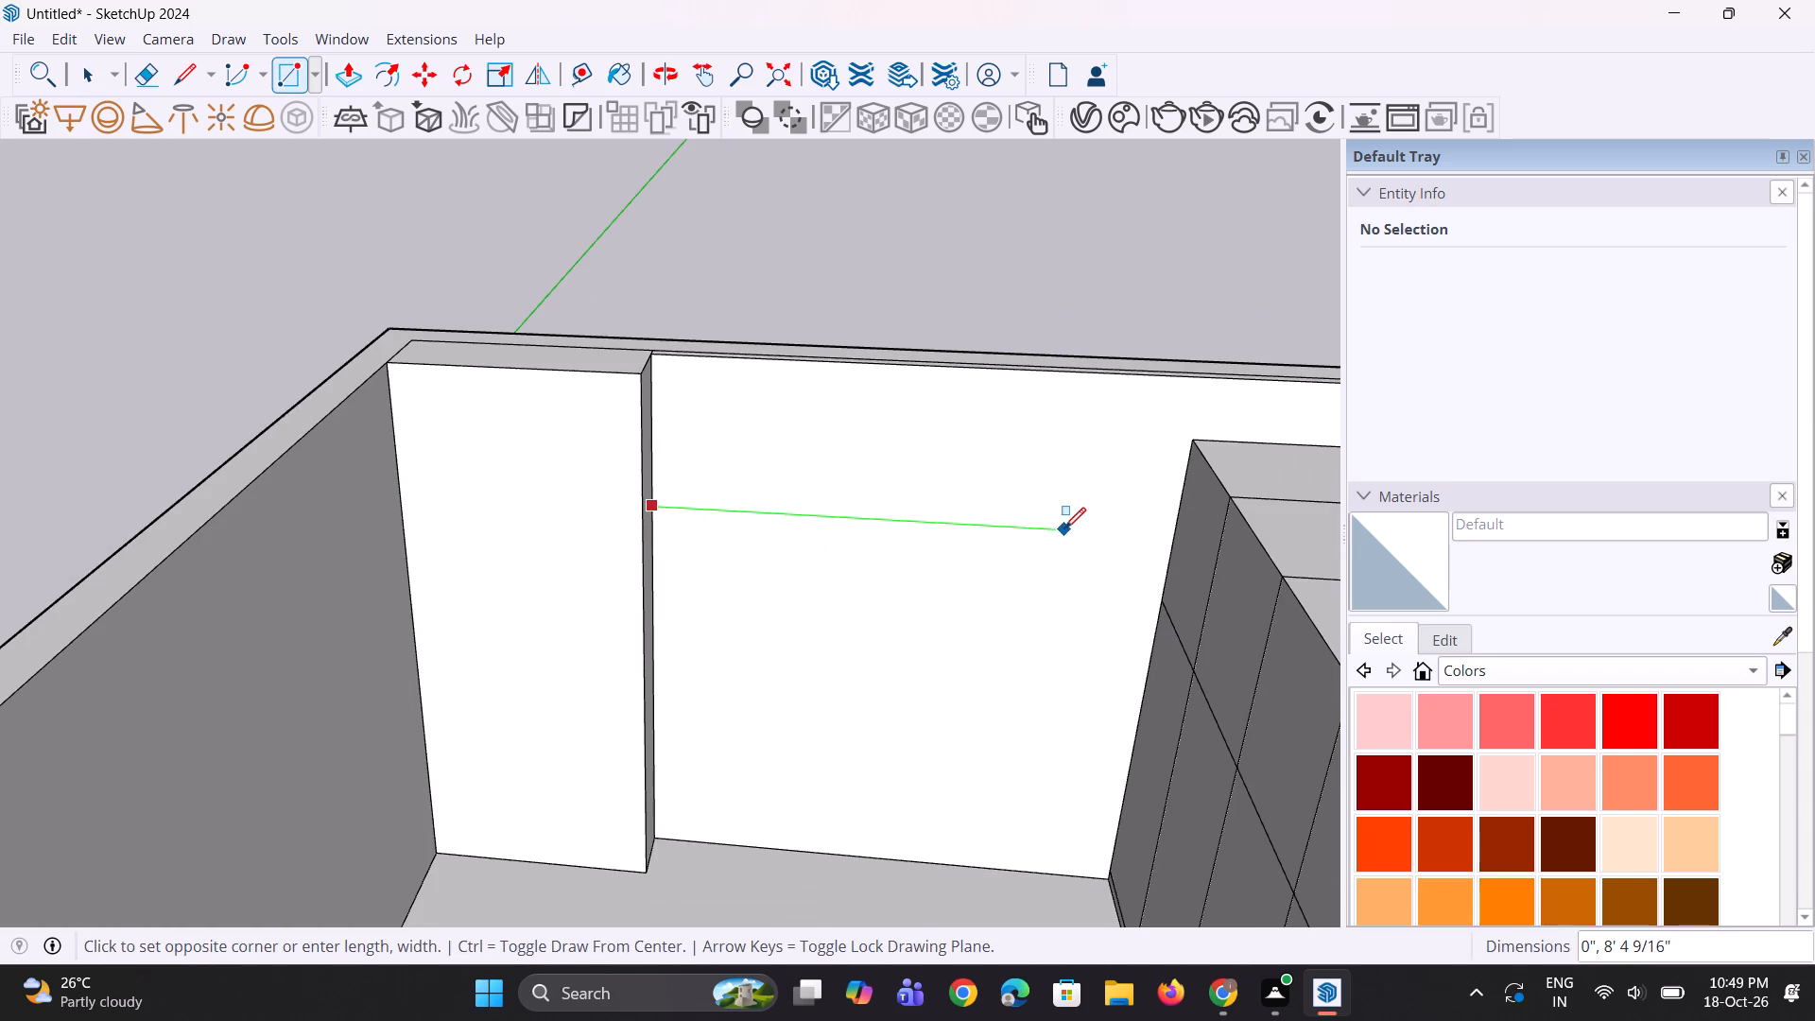
left_click(1064, 556)
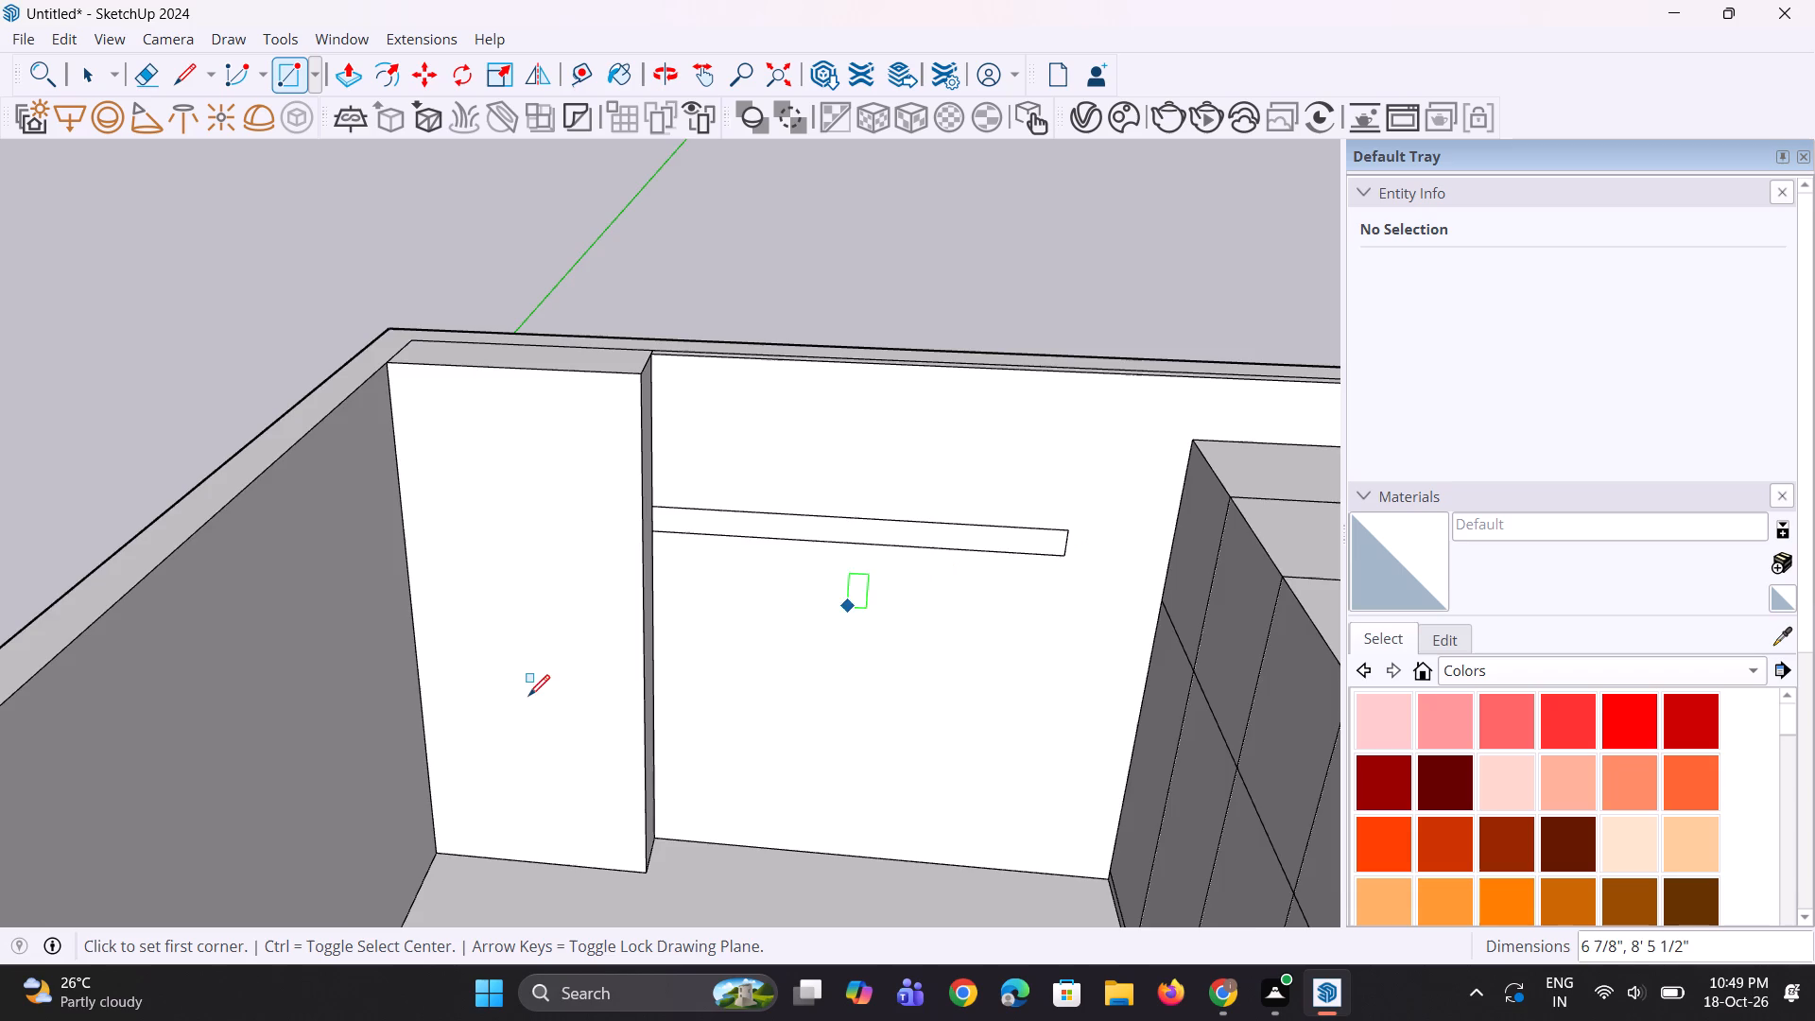
Extrude the horizontal strip on the back wall 1' 3" into a shelf level with the corner block's front.
scroll(372, 614, "down", 5)
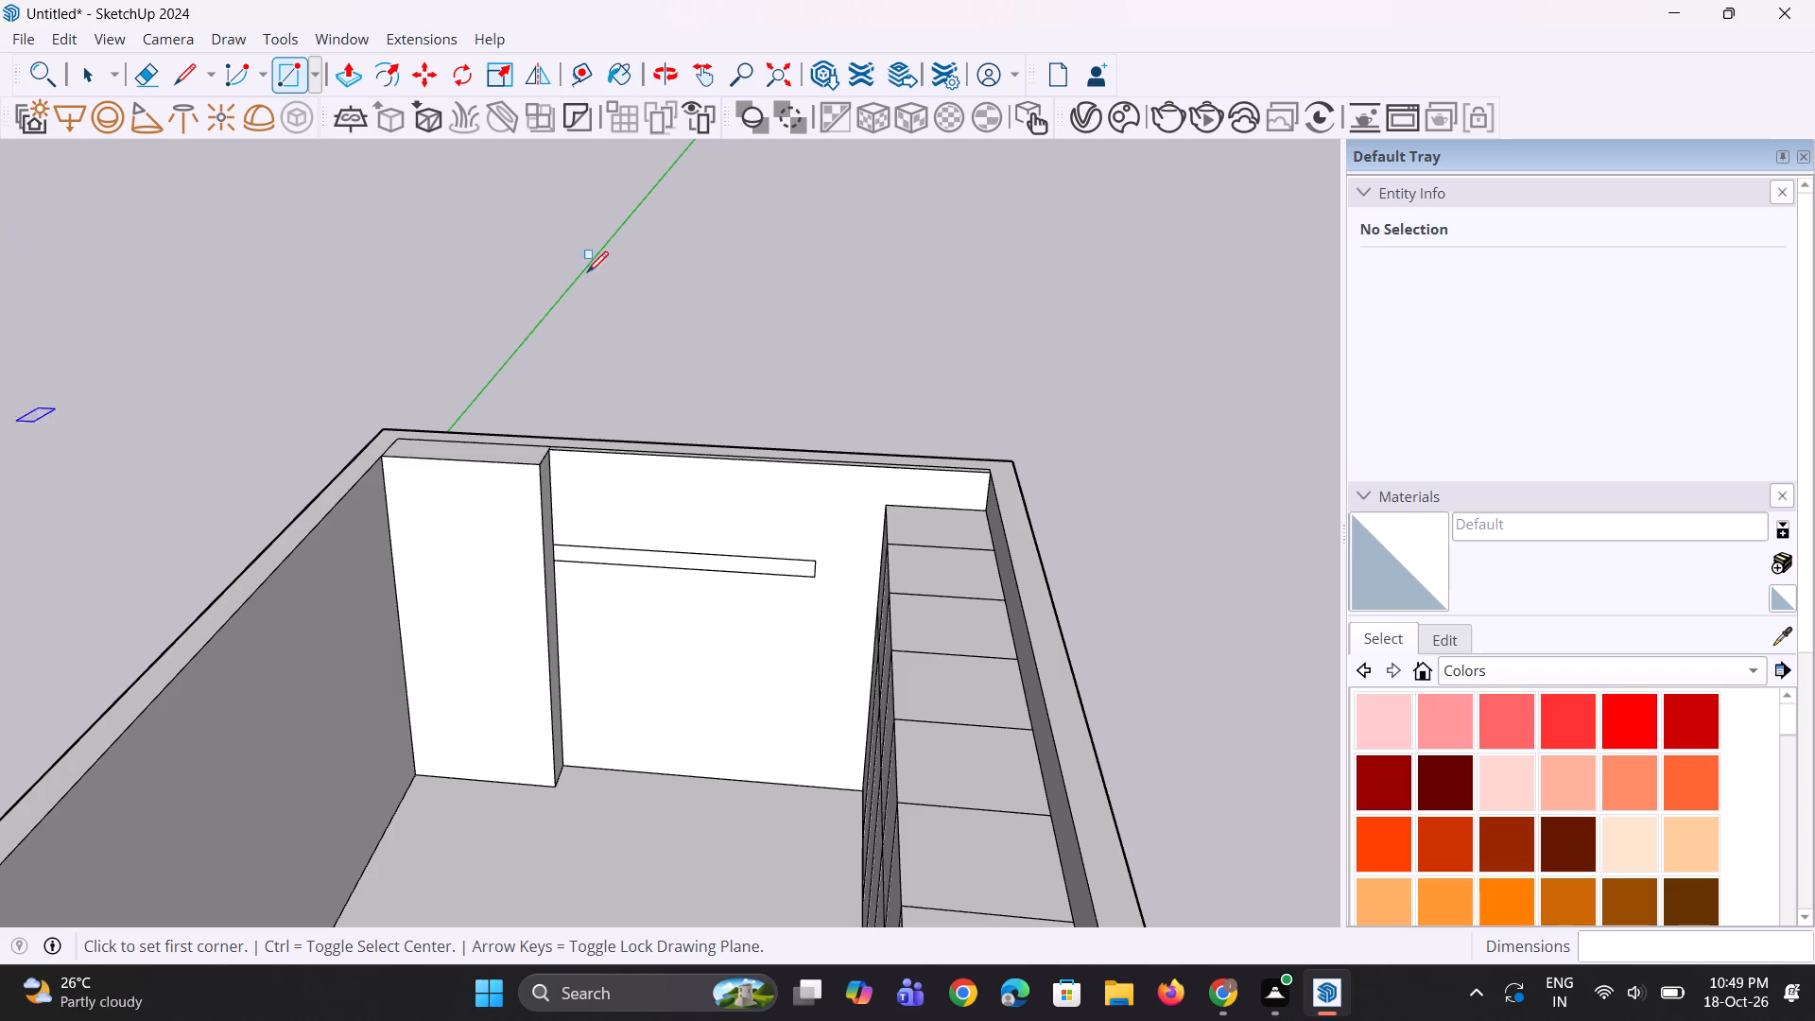
scroll(992, 268, "down", 8)
middle_click_drag(996, 556, 903, 509)
key("space")
scroll(822, 524, "up", 7)
key("p")
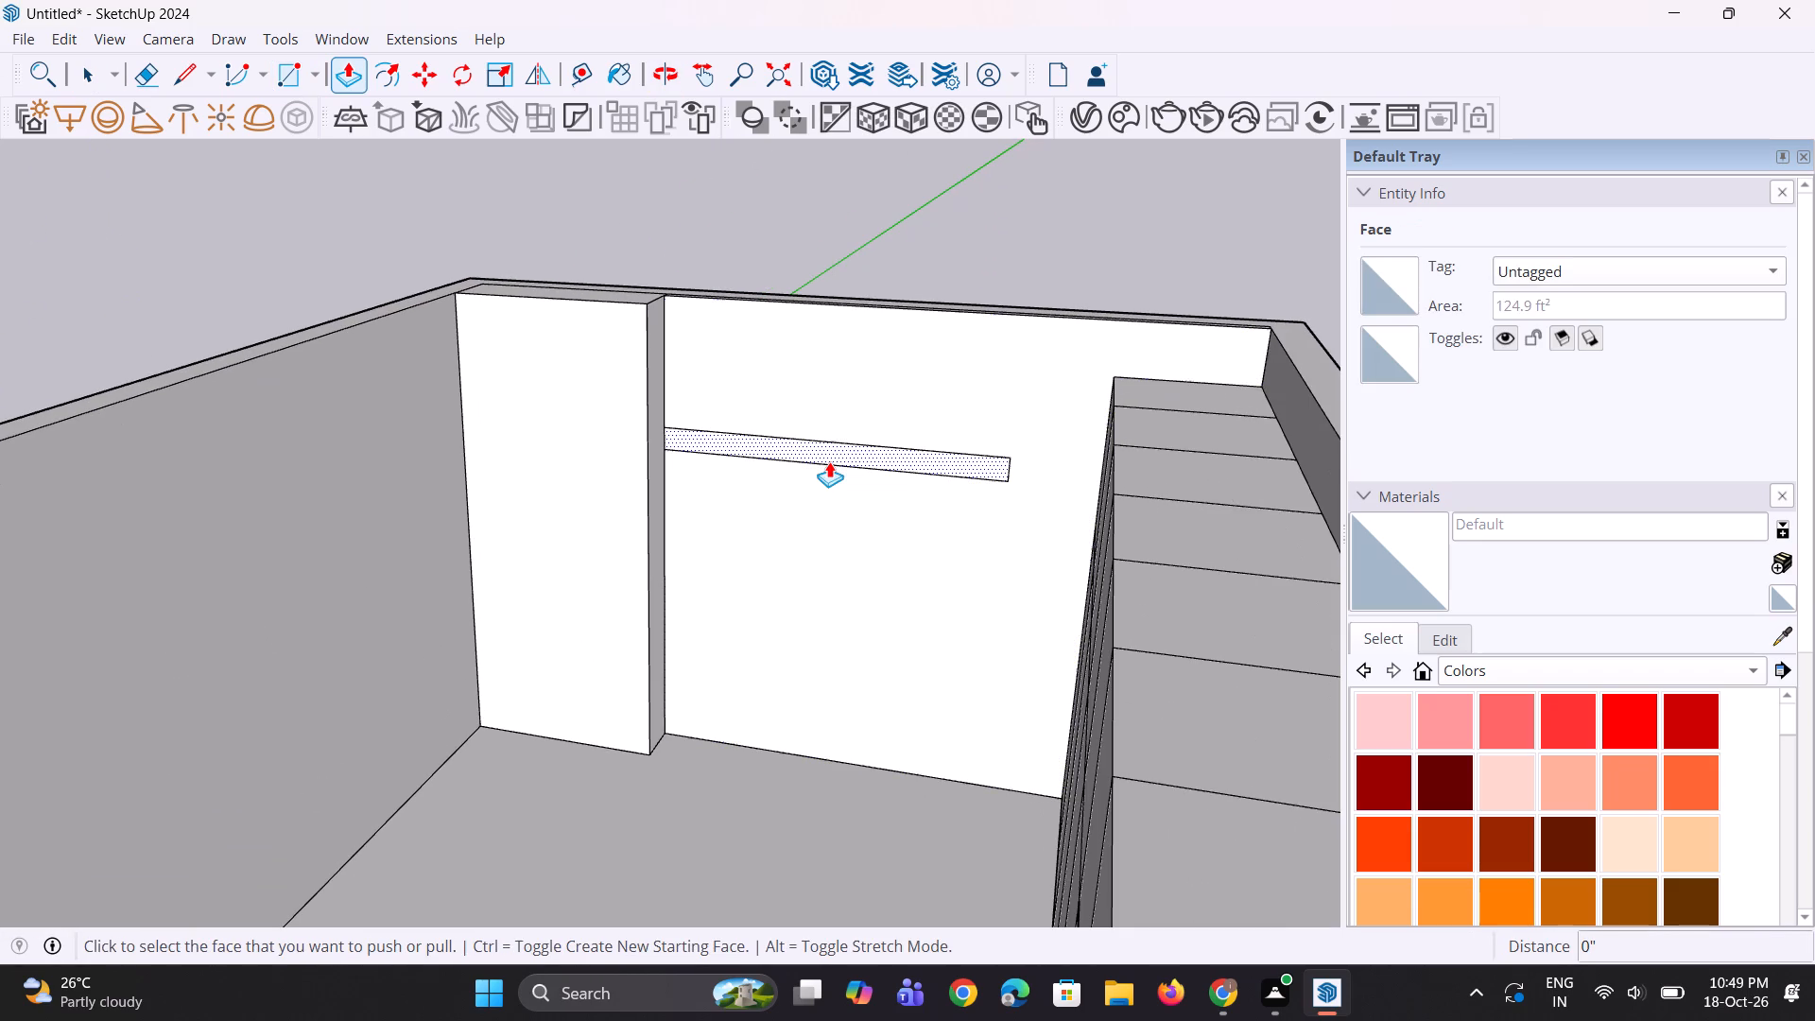
left_click(832, 459)
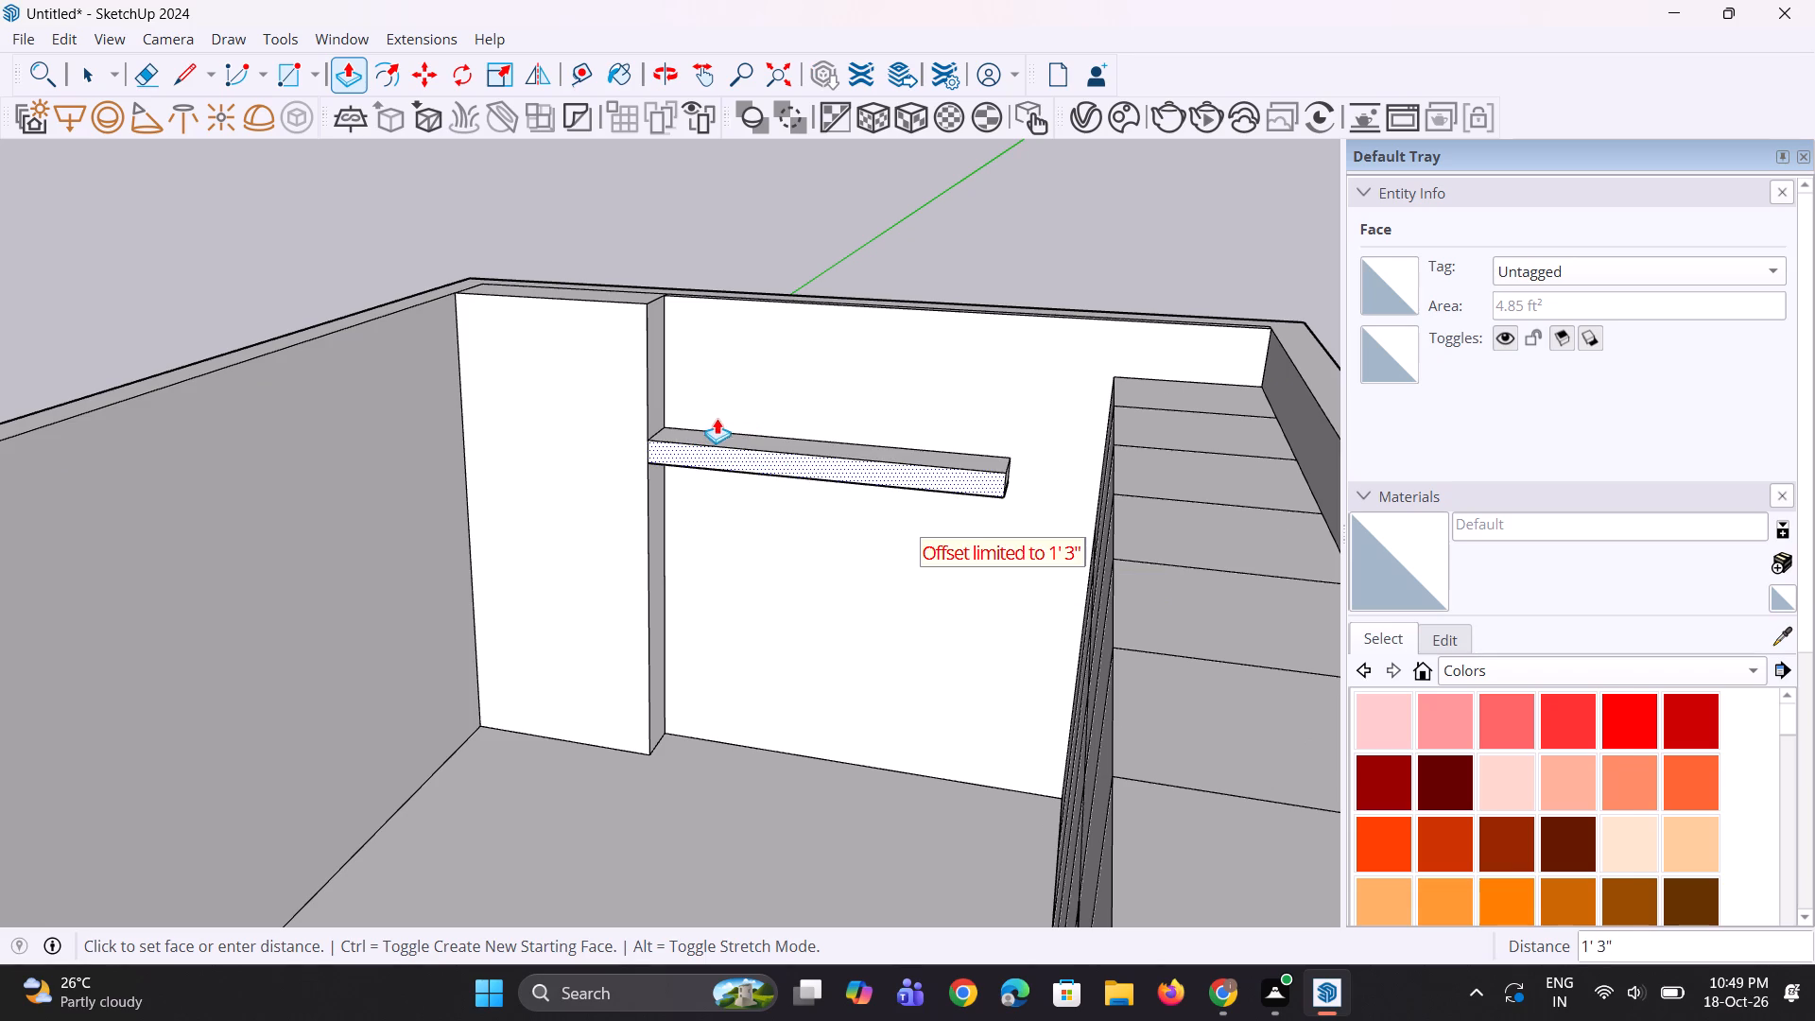
left_click(614, 391)
Push the shelf's top face down about 1 15/16" to make the shelf thinner.
middle_click_drag(728, 478, 898, 404)
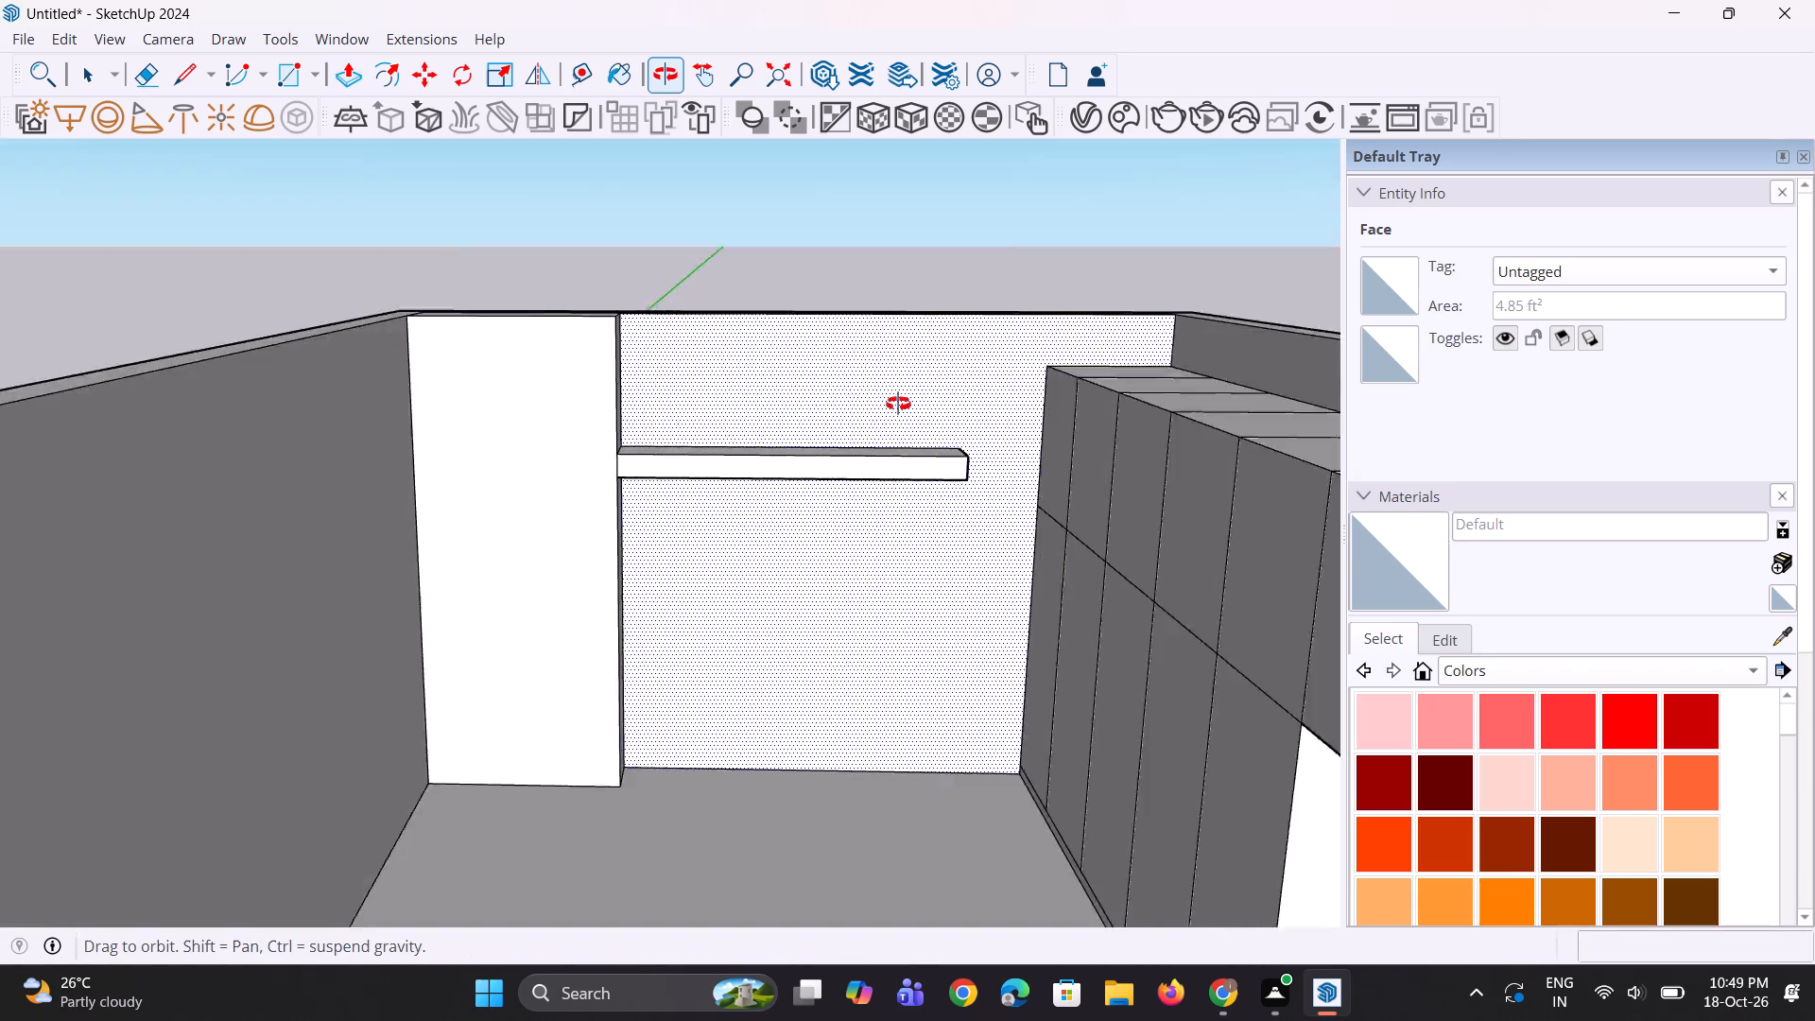
middle_click_drag(898, 404, 925, 323)
scroll(919, 461, "up", 6)
scroll(898, 483, "down", 5)
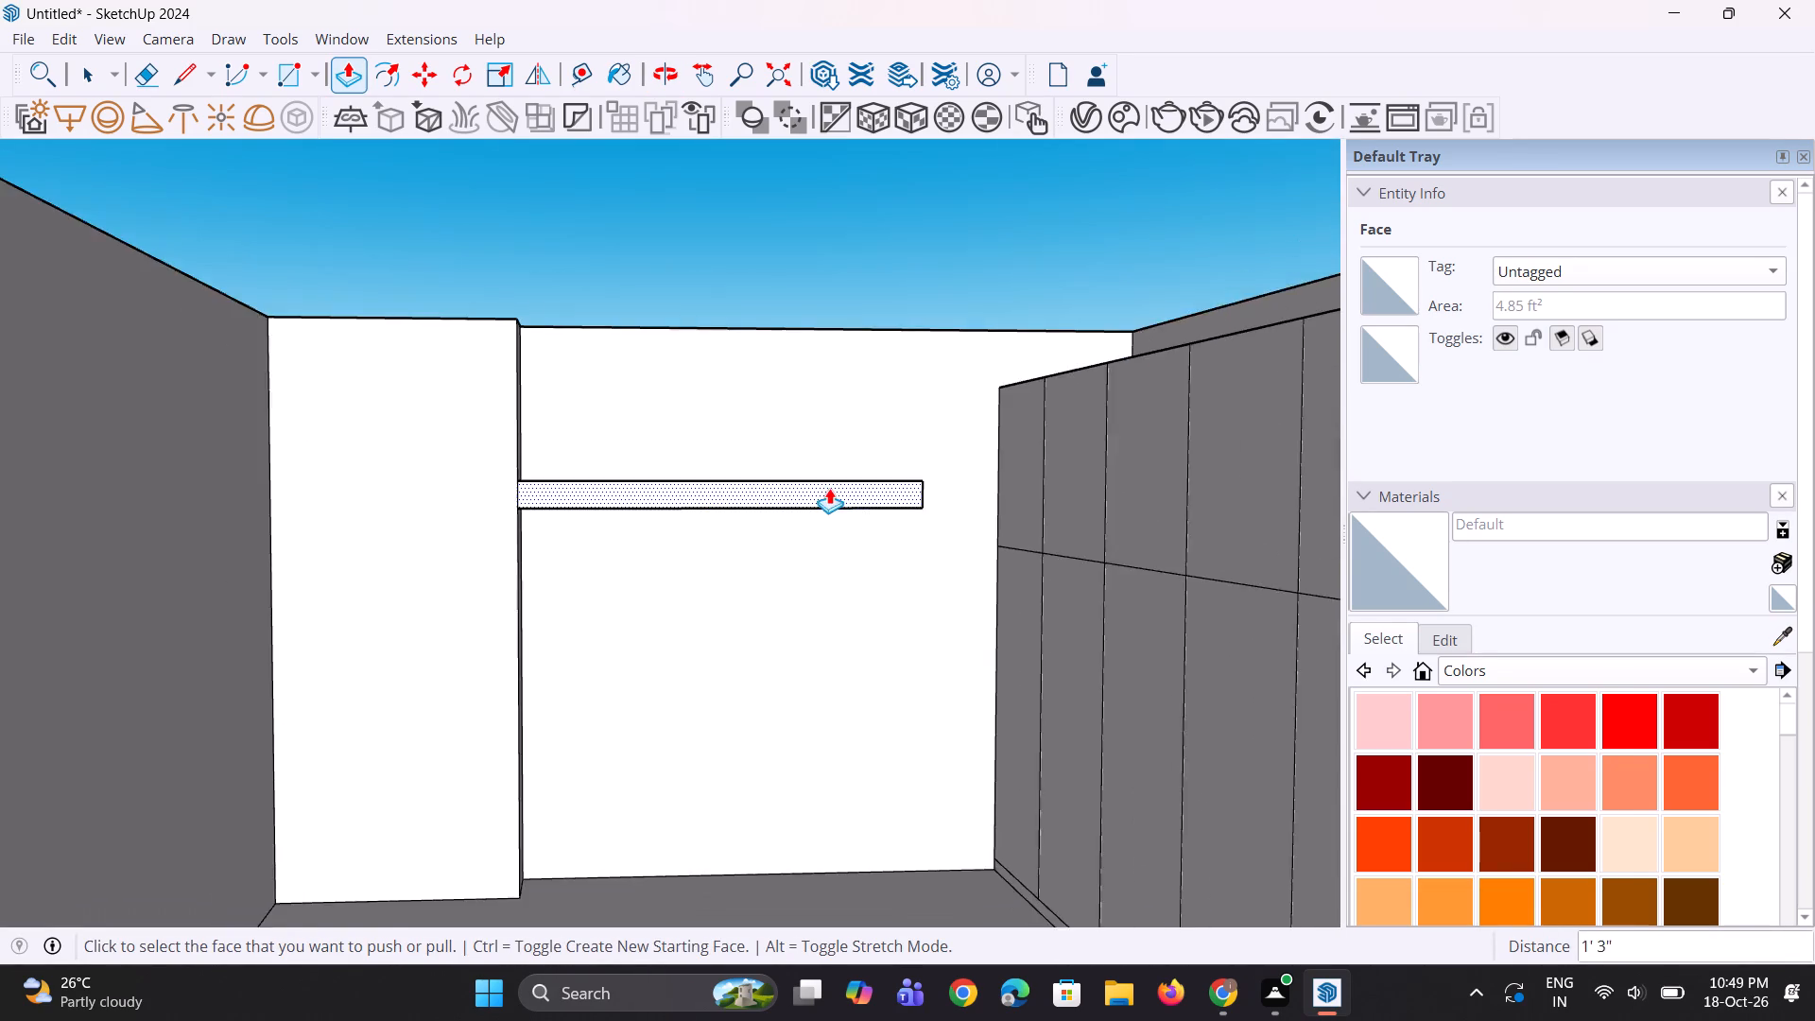
scroll(829, 488, "down", 5)
scroll(889, 545, "up", 1)
middle_click_drag(889, 545, 859, 587)
scroll(752, 476, "up", 6)
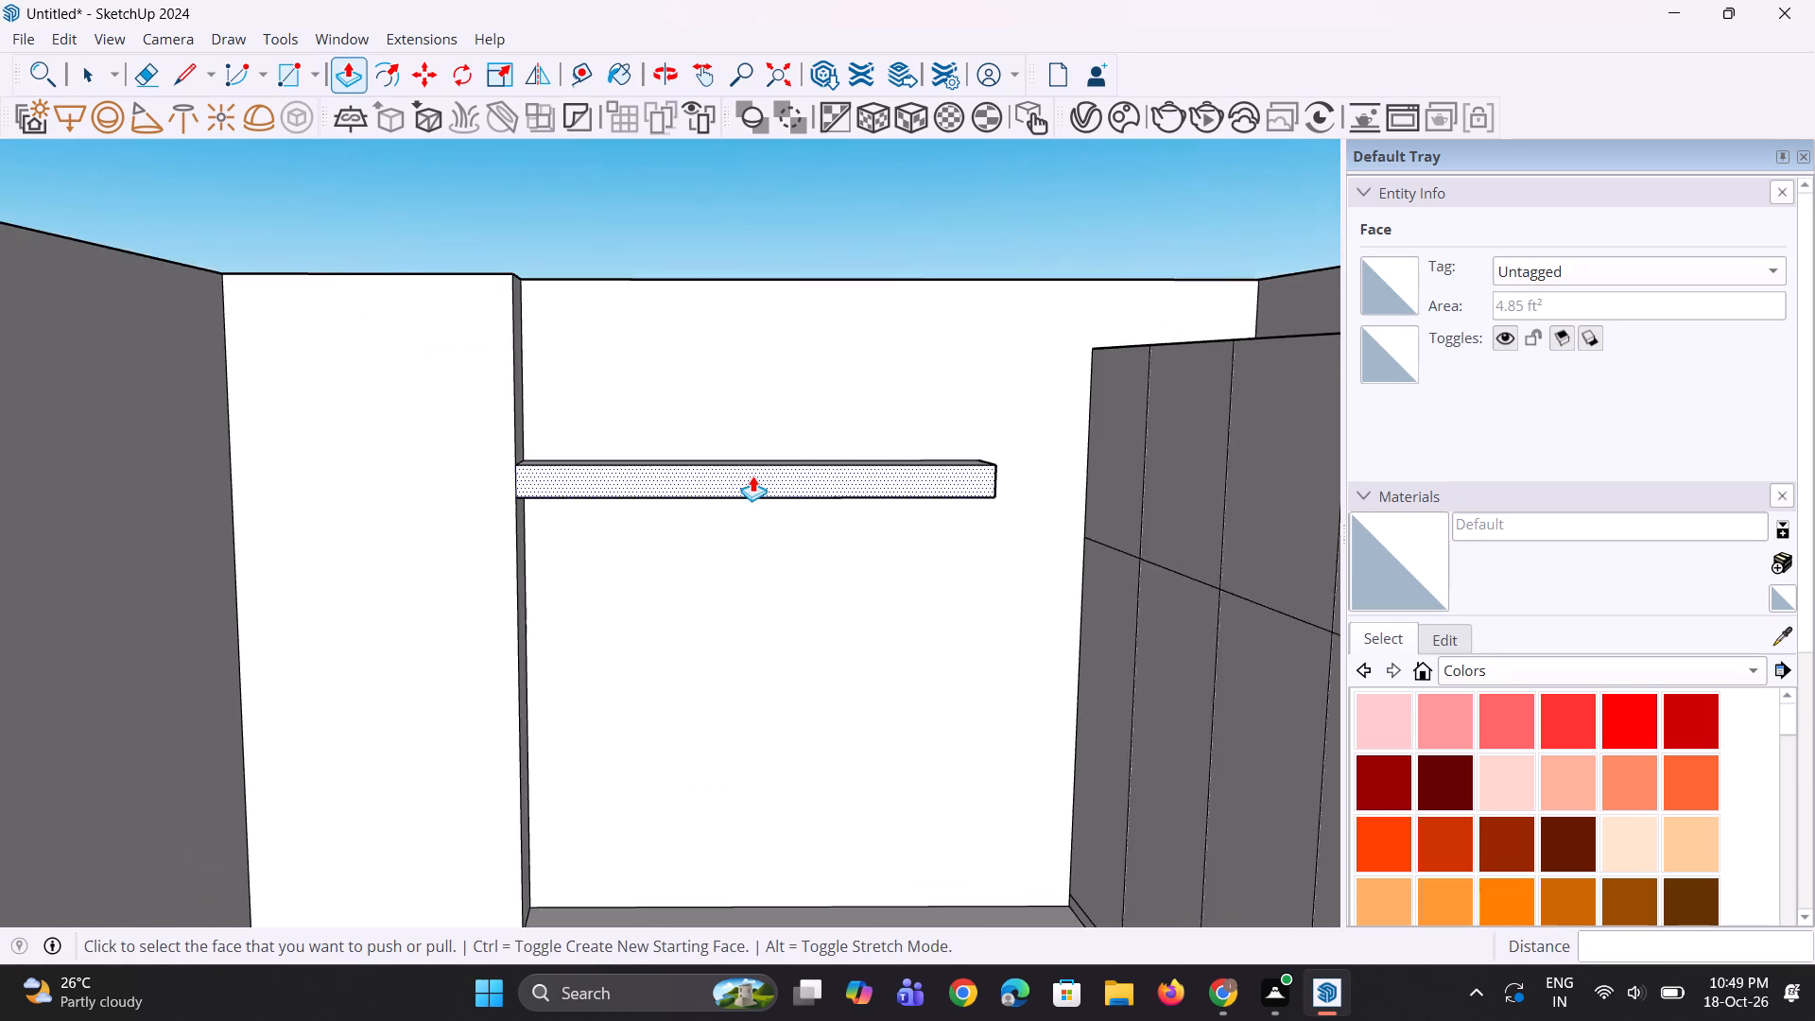
middle_click_drag(780, 461, 780, 551)
scroll(763, 483, "up", 3)
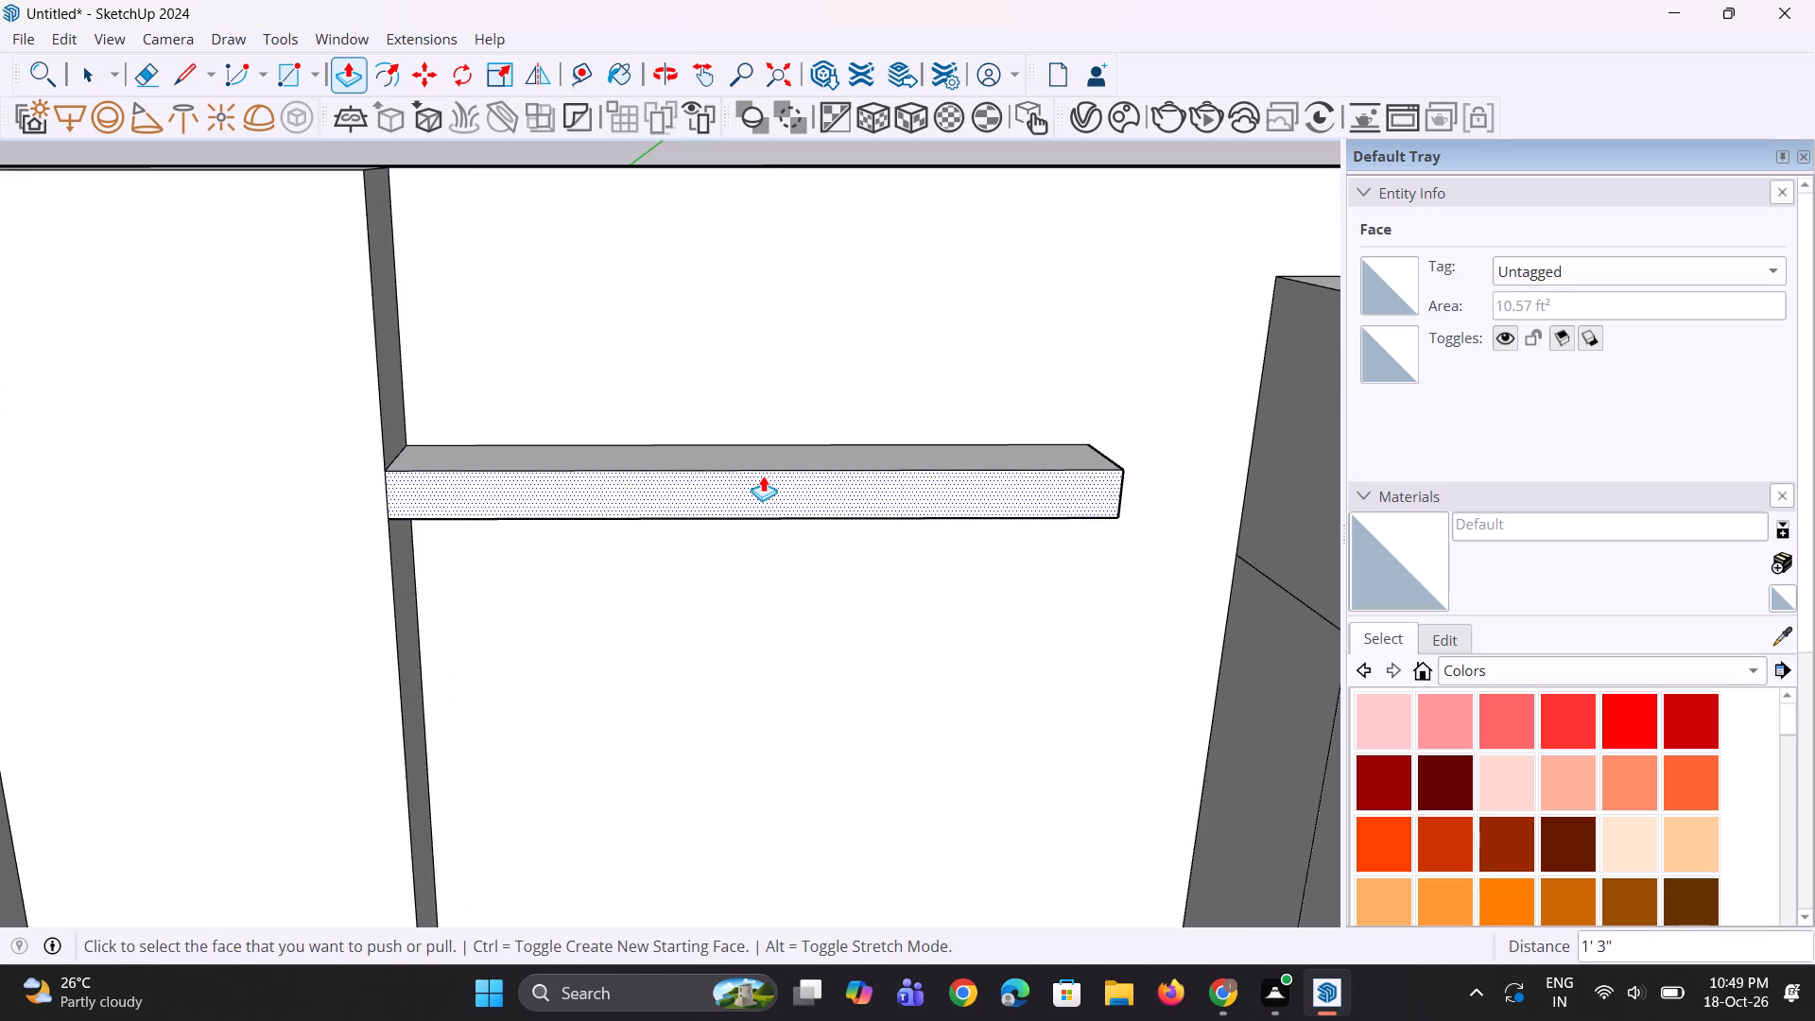
left_click(770, 464)
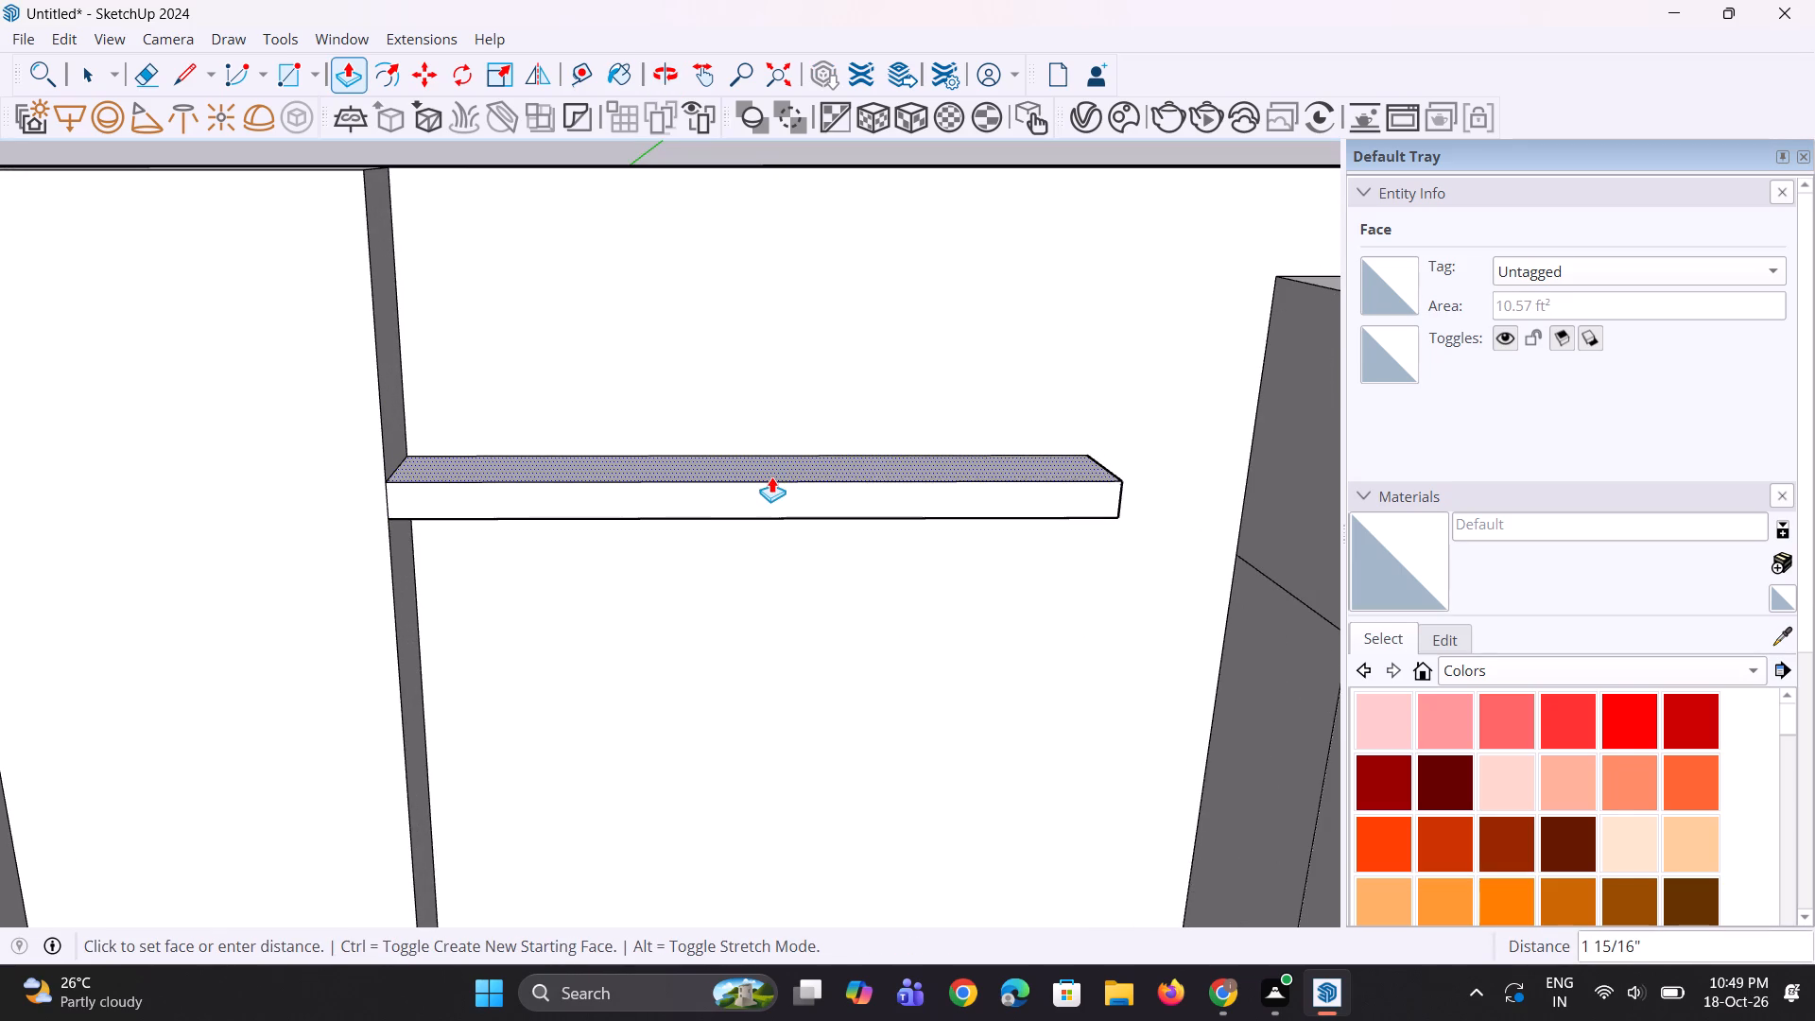
left_click(771, 476)
middle_click_drag(804, 512, 917, 208)
key("space")
key("space")
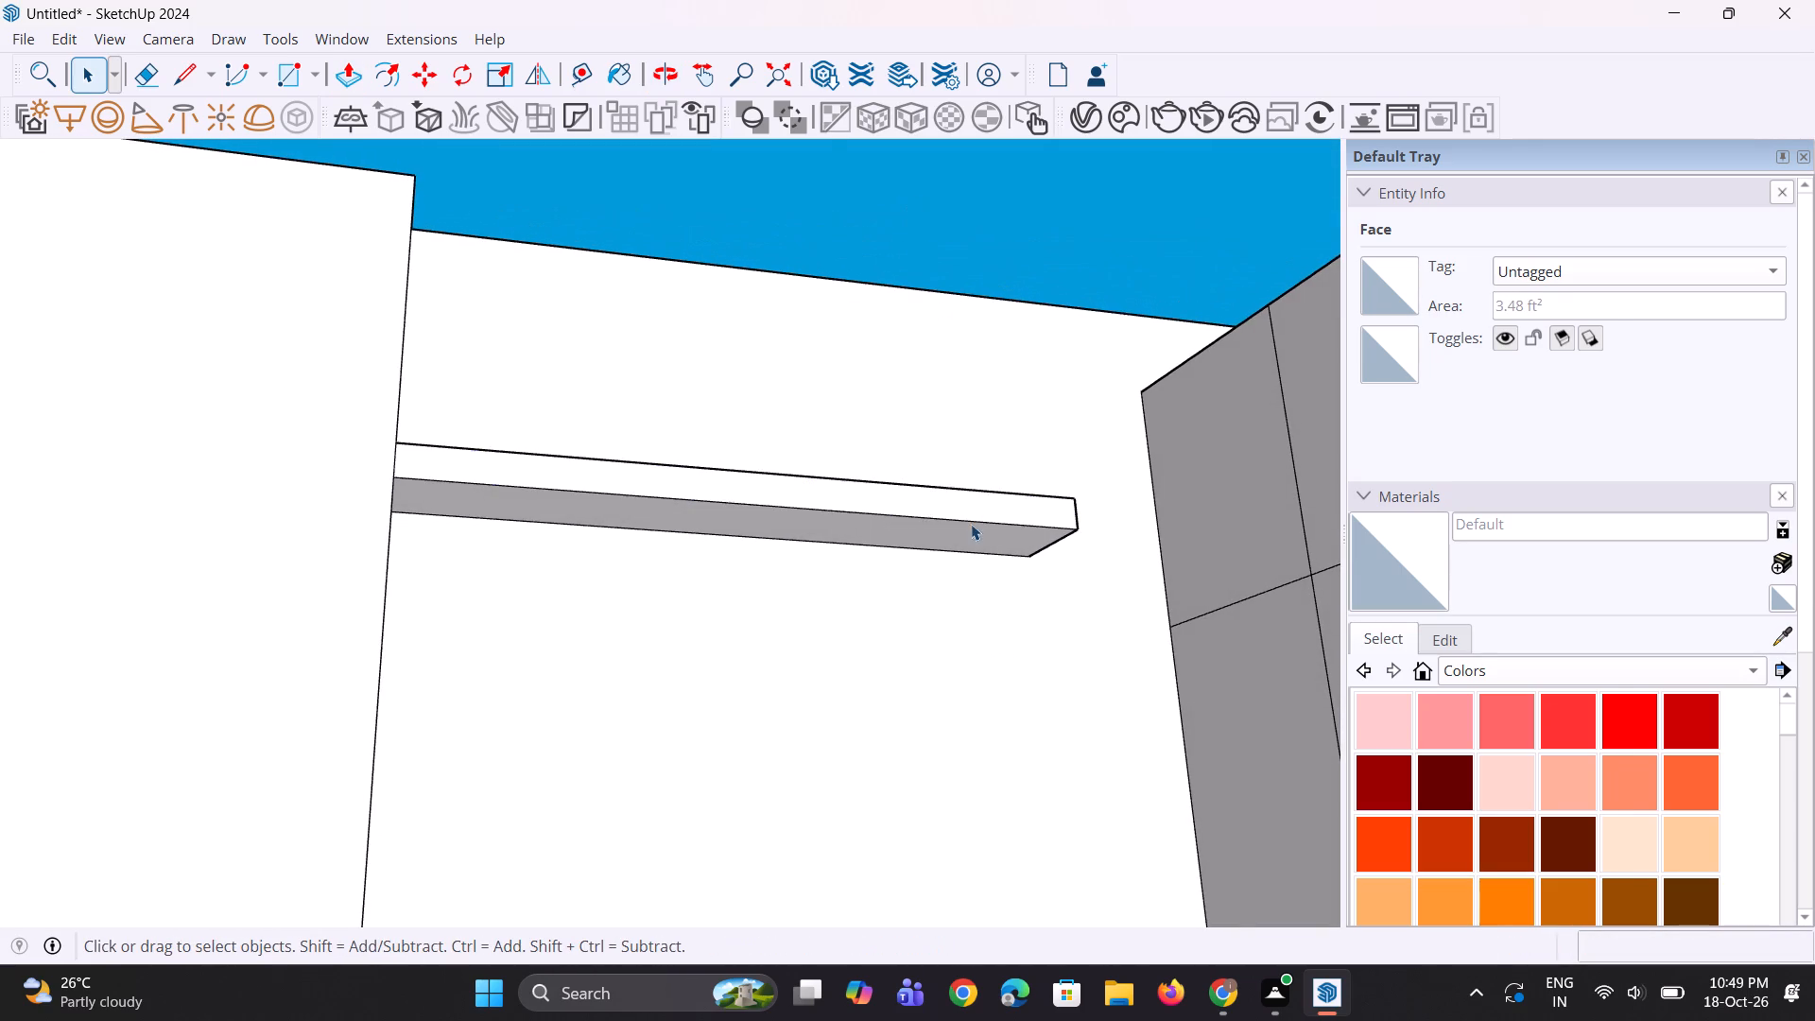
Push the shelf's front face back about 9 1/4" towards the back wall.
scroll(862, 458, "down", 10)
middle_click_drag(841, 450, 736, 631)
scroll(707, 501, "up", 1)
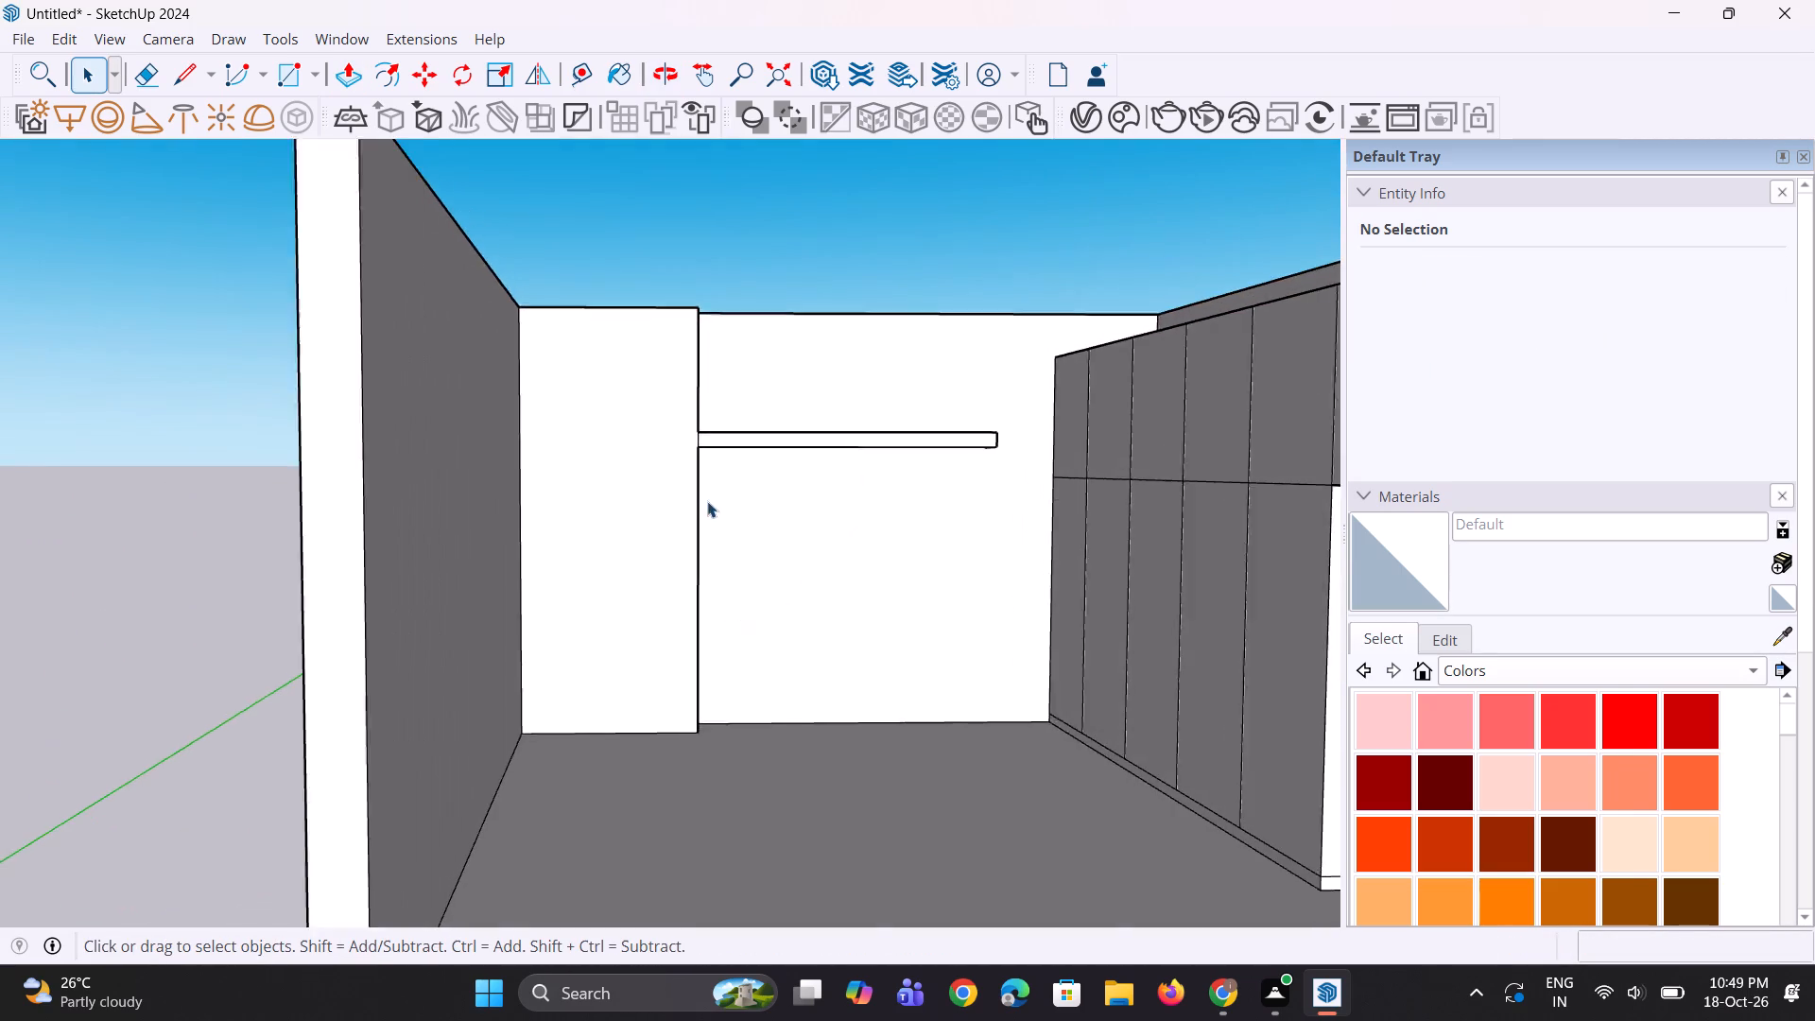
scroll(707, 501, "up", 3)
key("p")
scroll(767, 480, "up", 1)
left_click(811, 414)
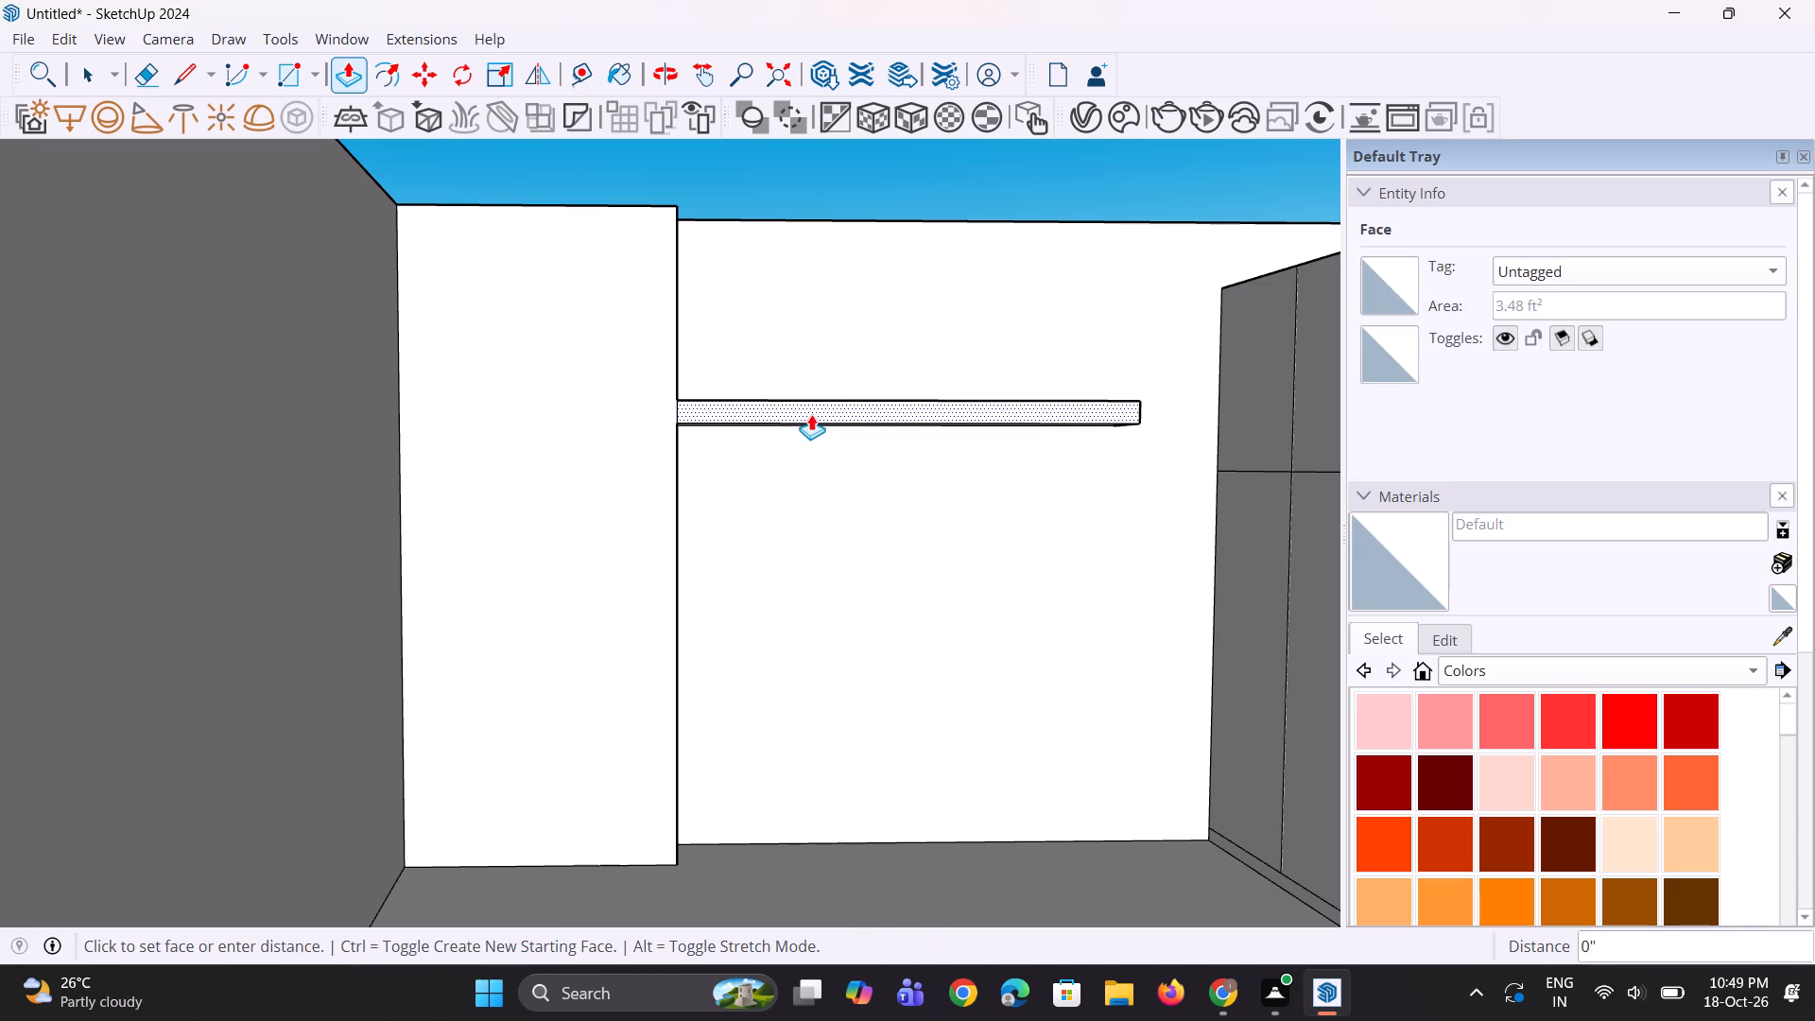
middle_click_drag(814, 416, 717, 527)
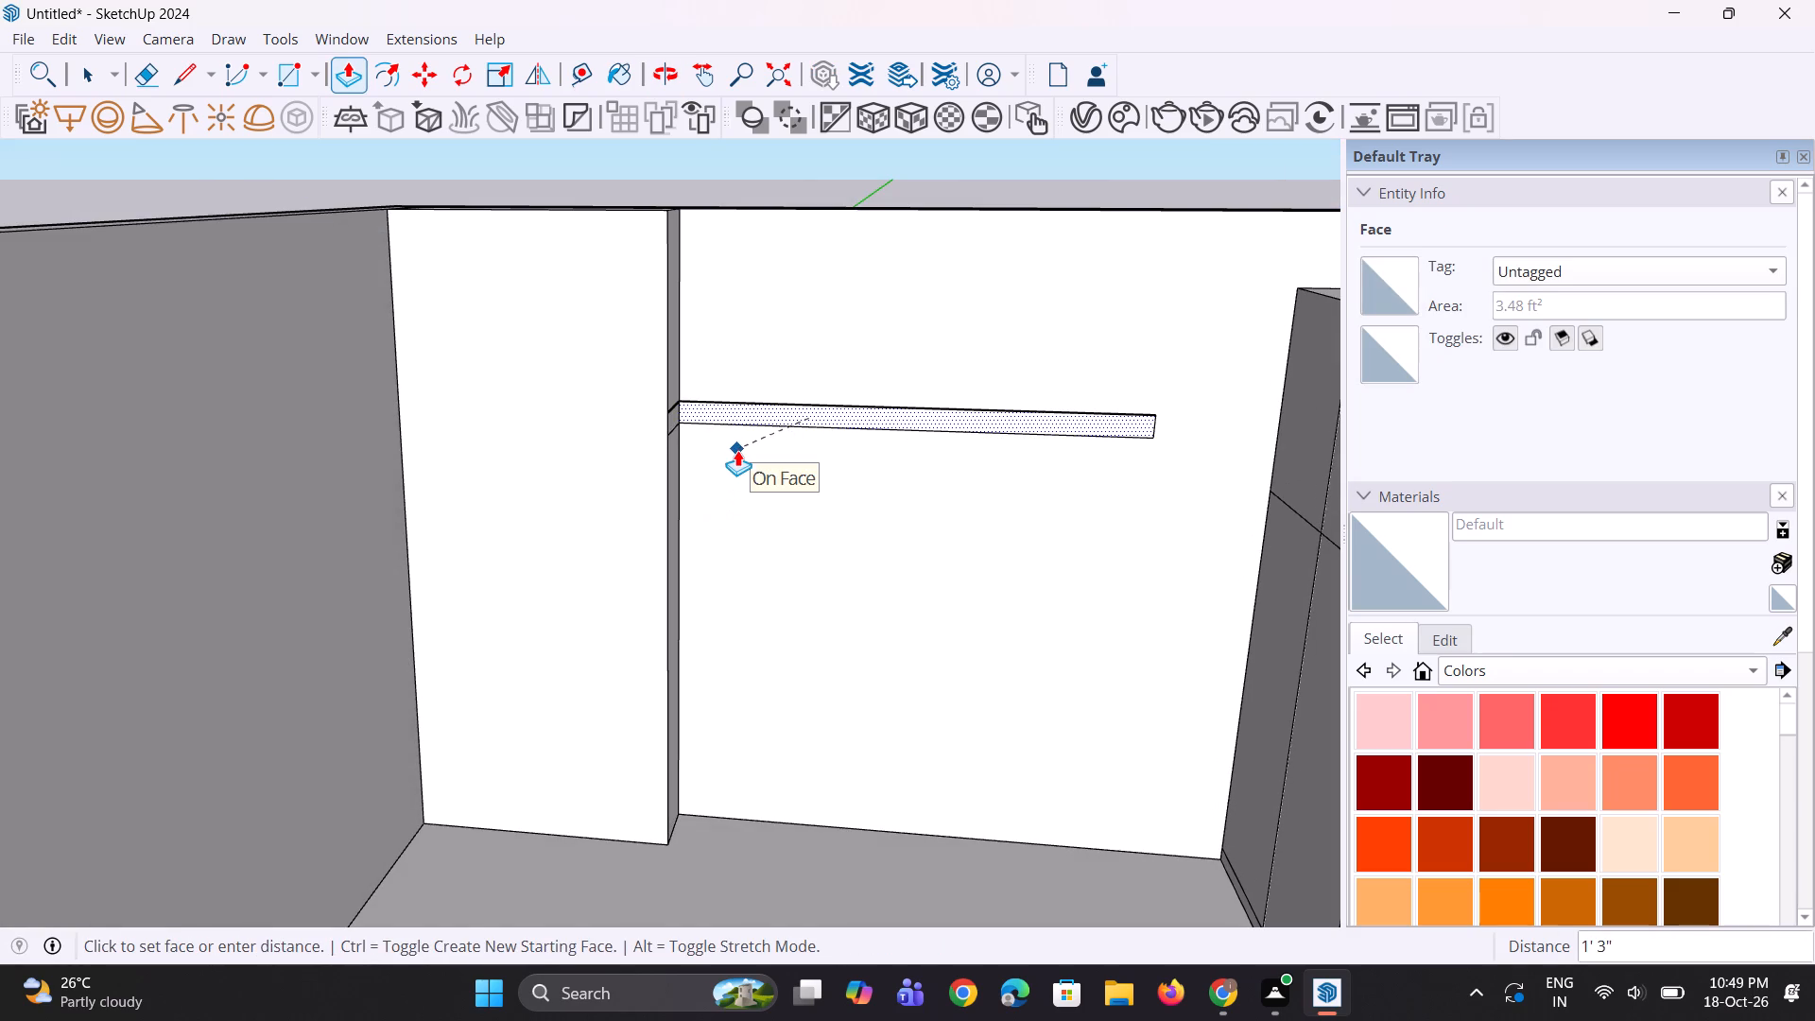
key("Escape")
scroll(753, 431, "up", 2)
left_click(755, 429)
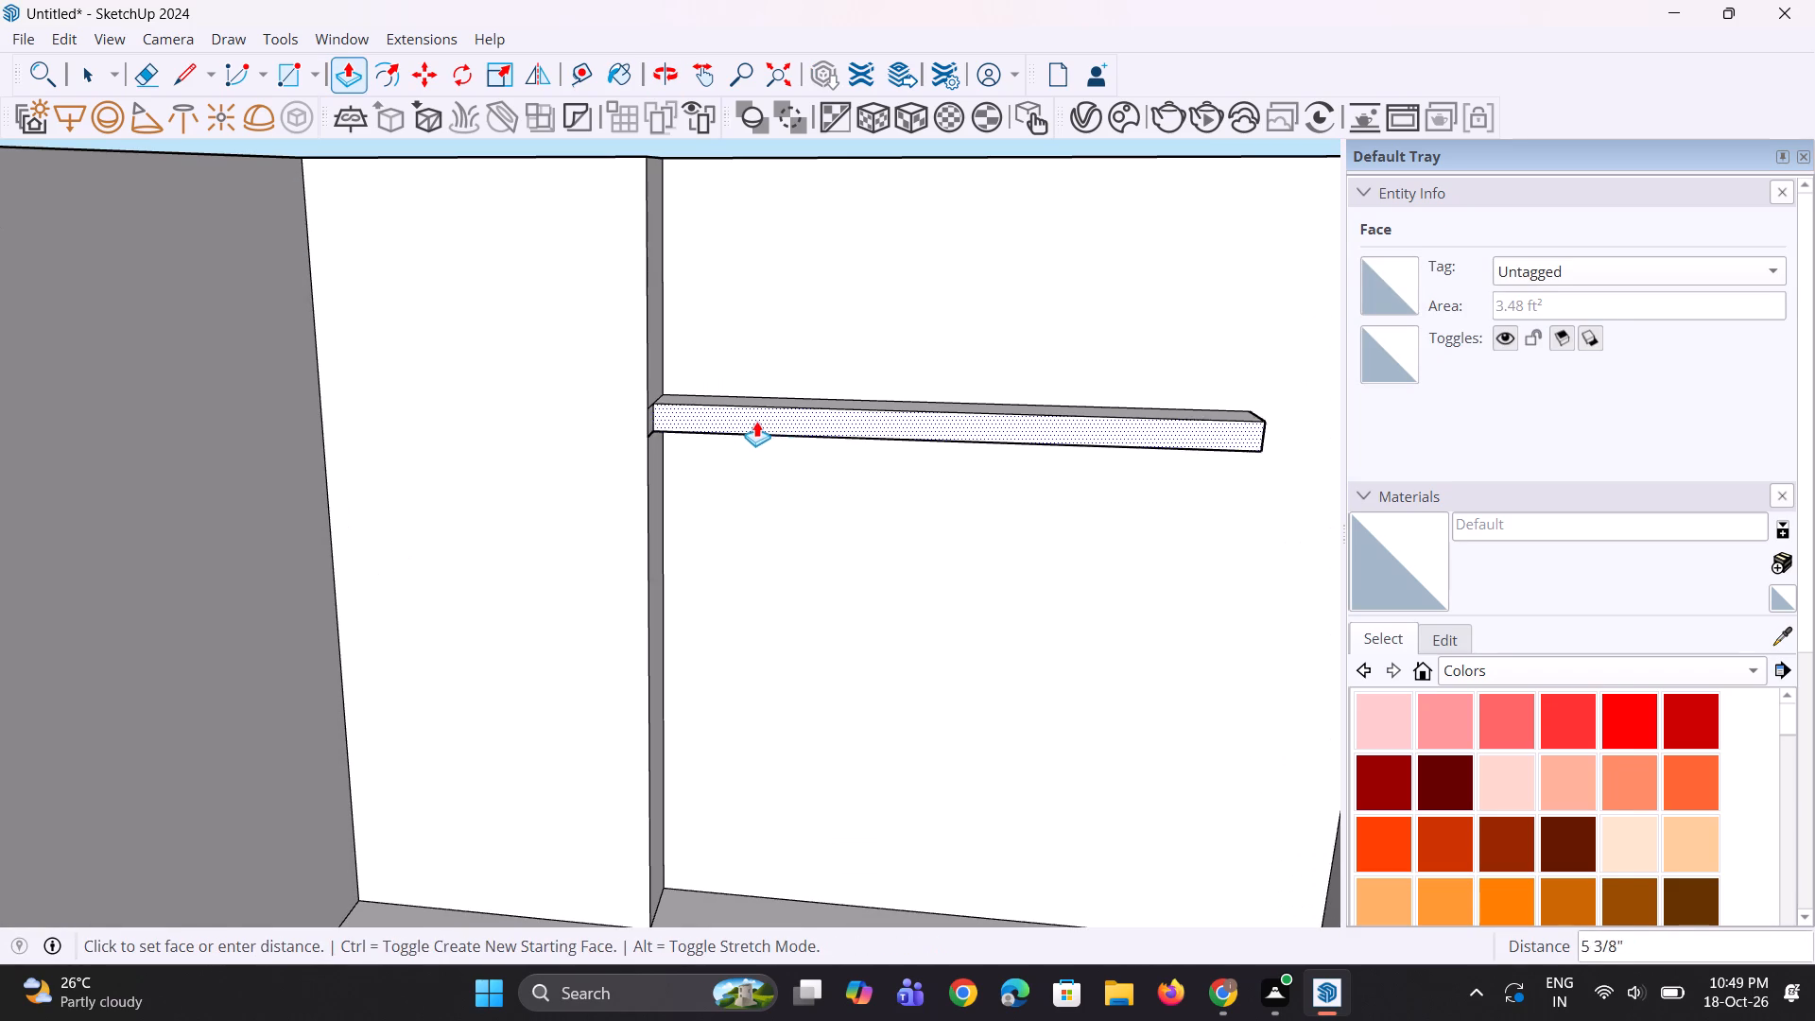
left_click(757, 418)
Erase the two leftover edges on the corner block's side face in front of the shelf's end.
middle_click_drag(680, 471, 629, 491)
scroll(648, 438, "up", 4)
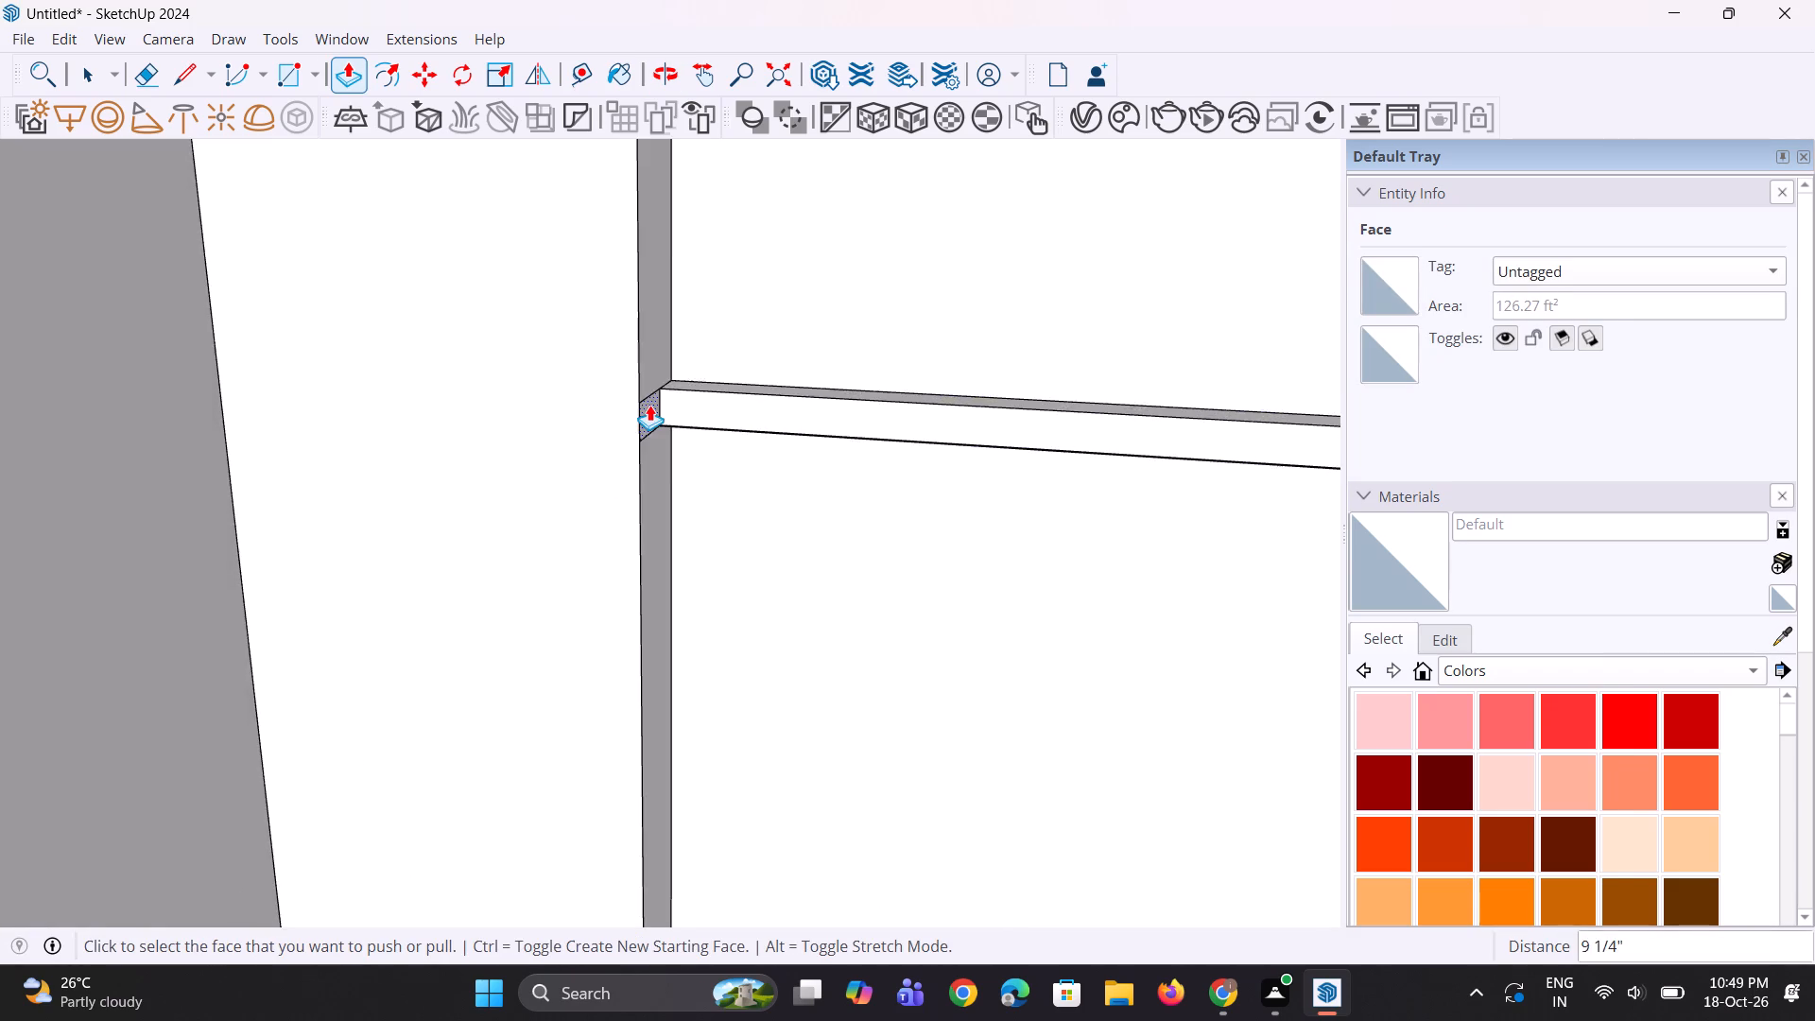
scroll(649, 405, "up", 5)
key("e")
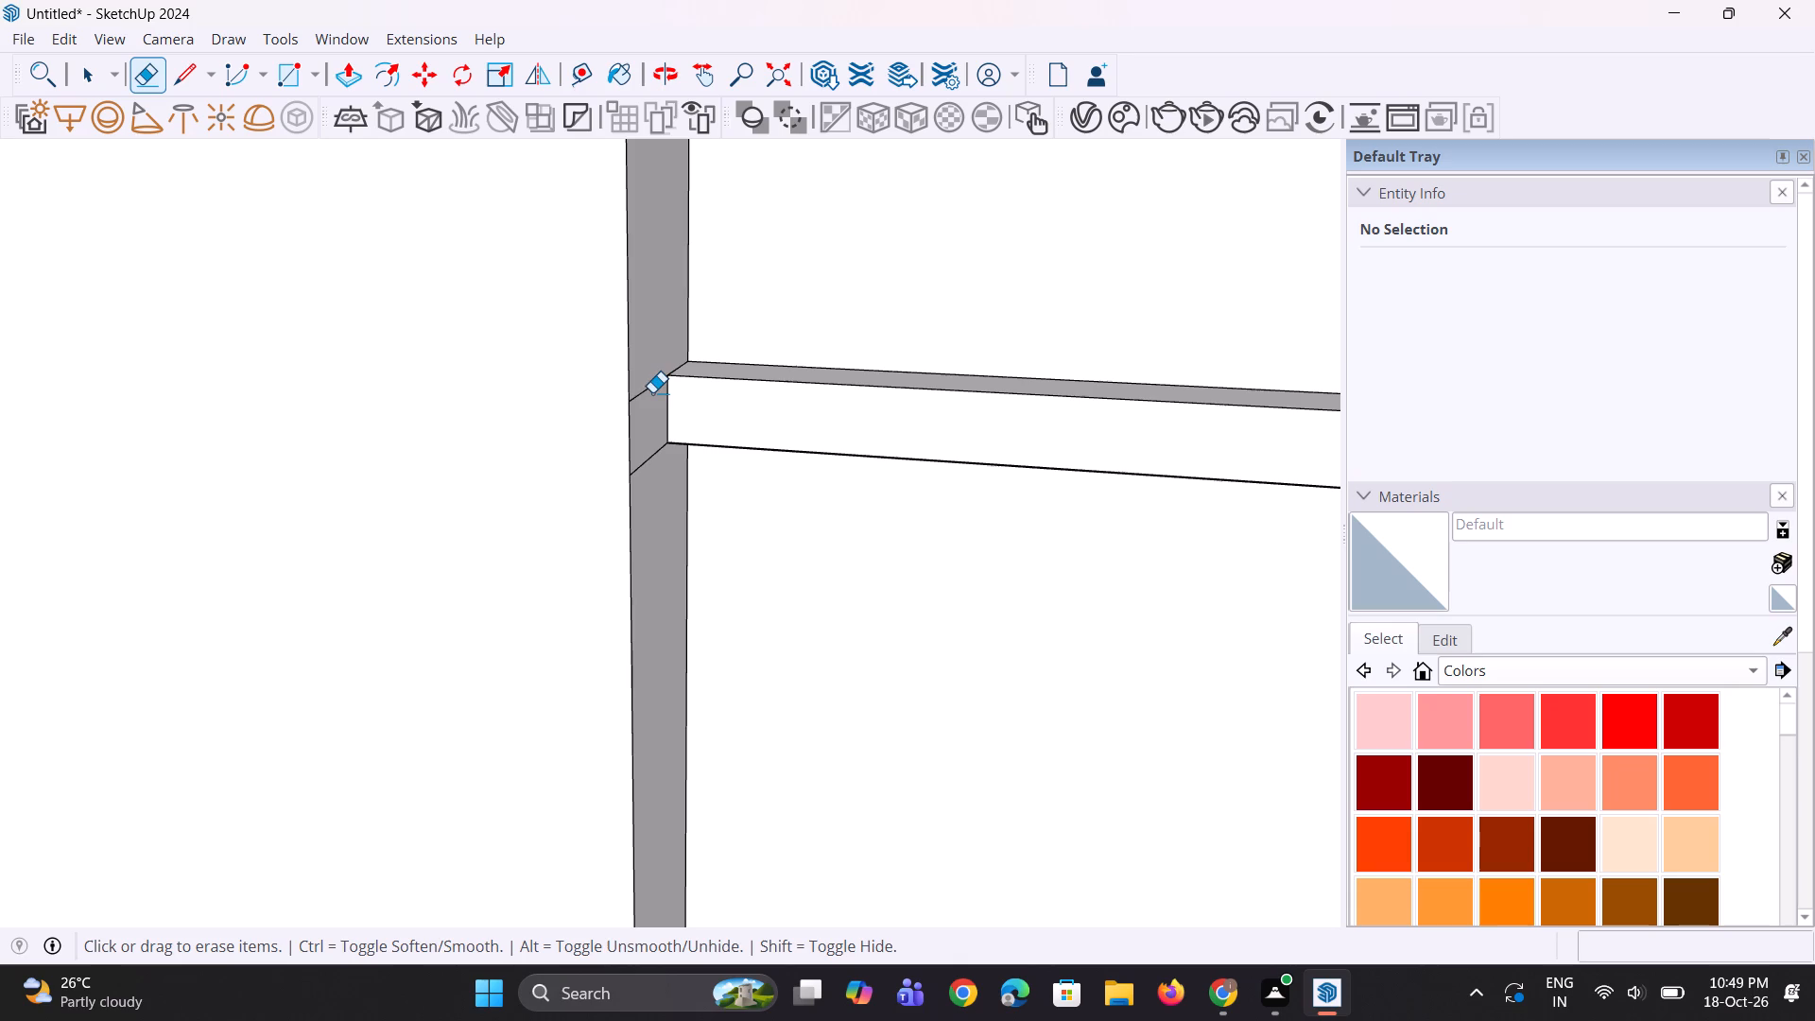
left_click(652, 390)
left_click(656, 452)
scroll(618, 422, "down", 3)
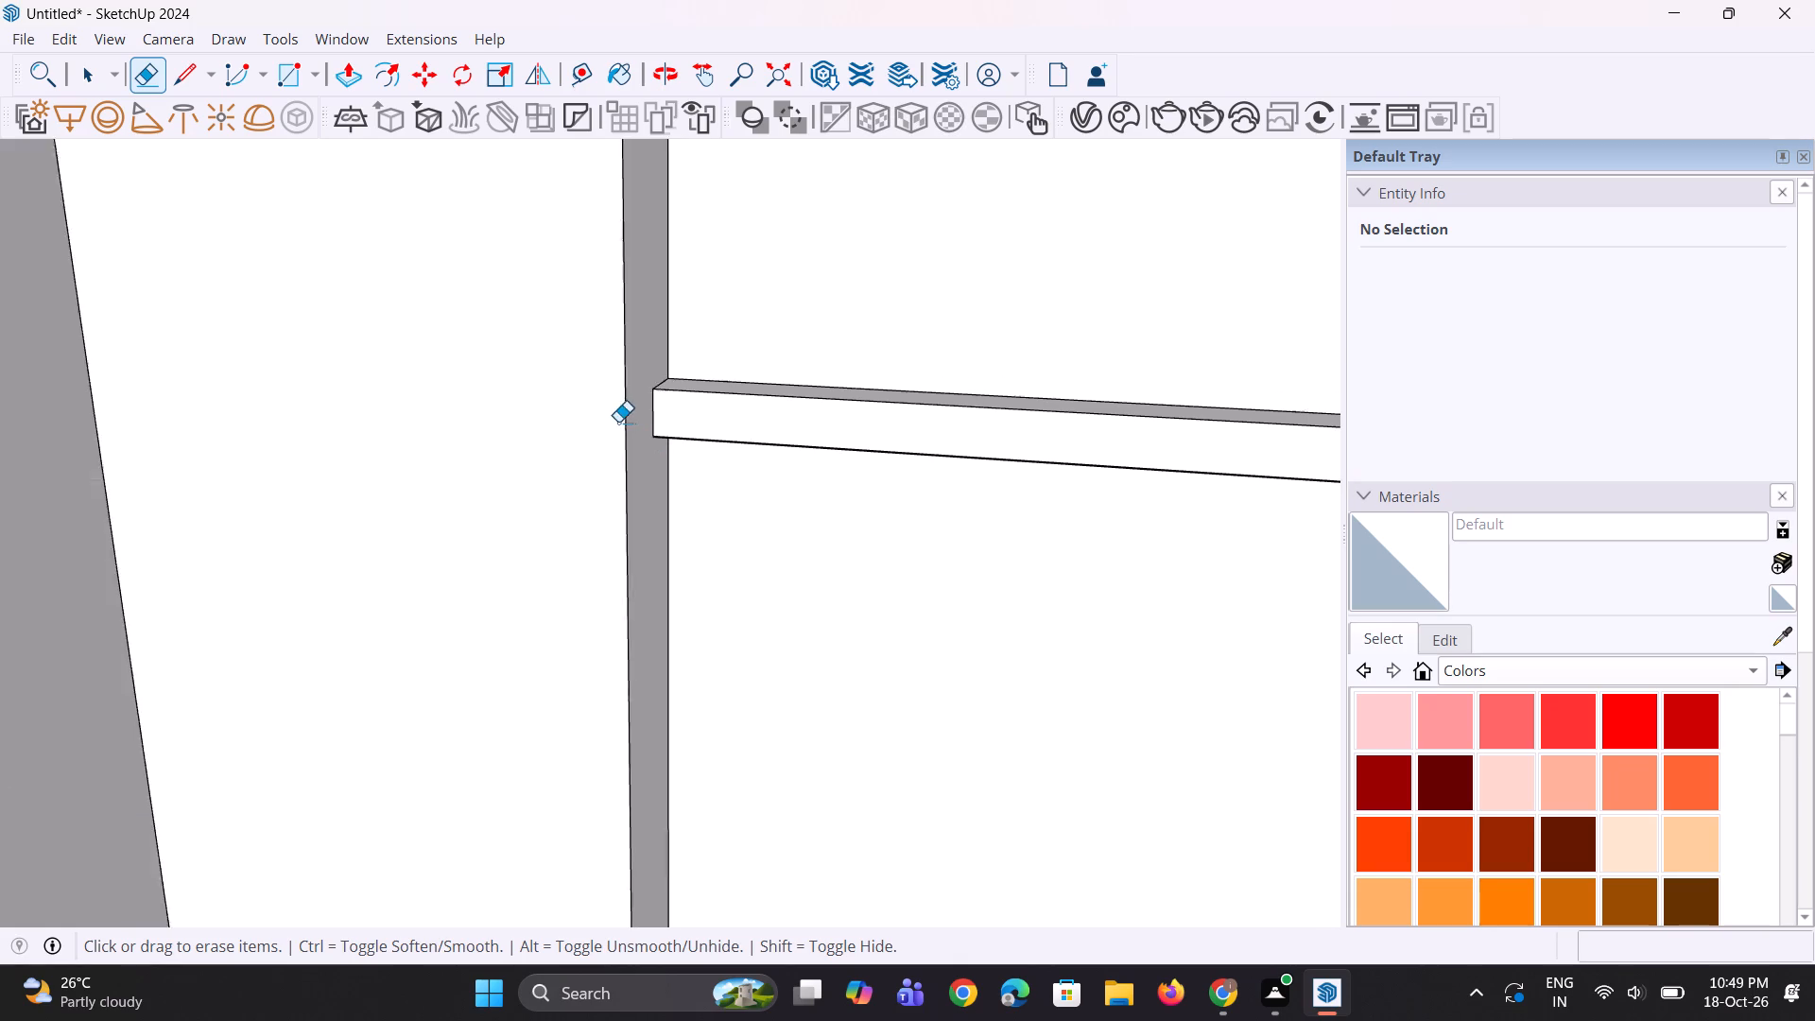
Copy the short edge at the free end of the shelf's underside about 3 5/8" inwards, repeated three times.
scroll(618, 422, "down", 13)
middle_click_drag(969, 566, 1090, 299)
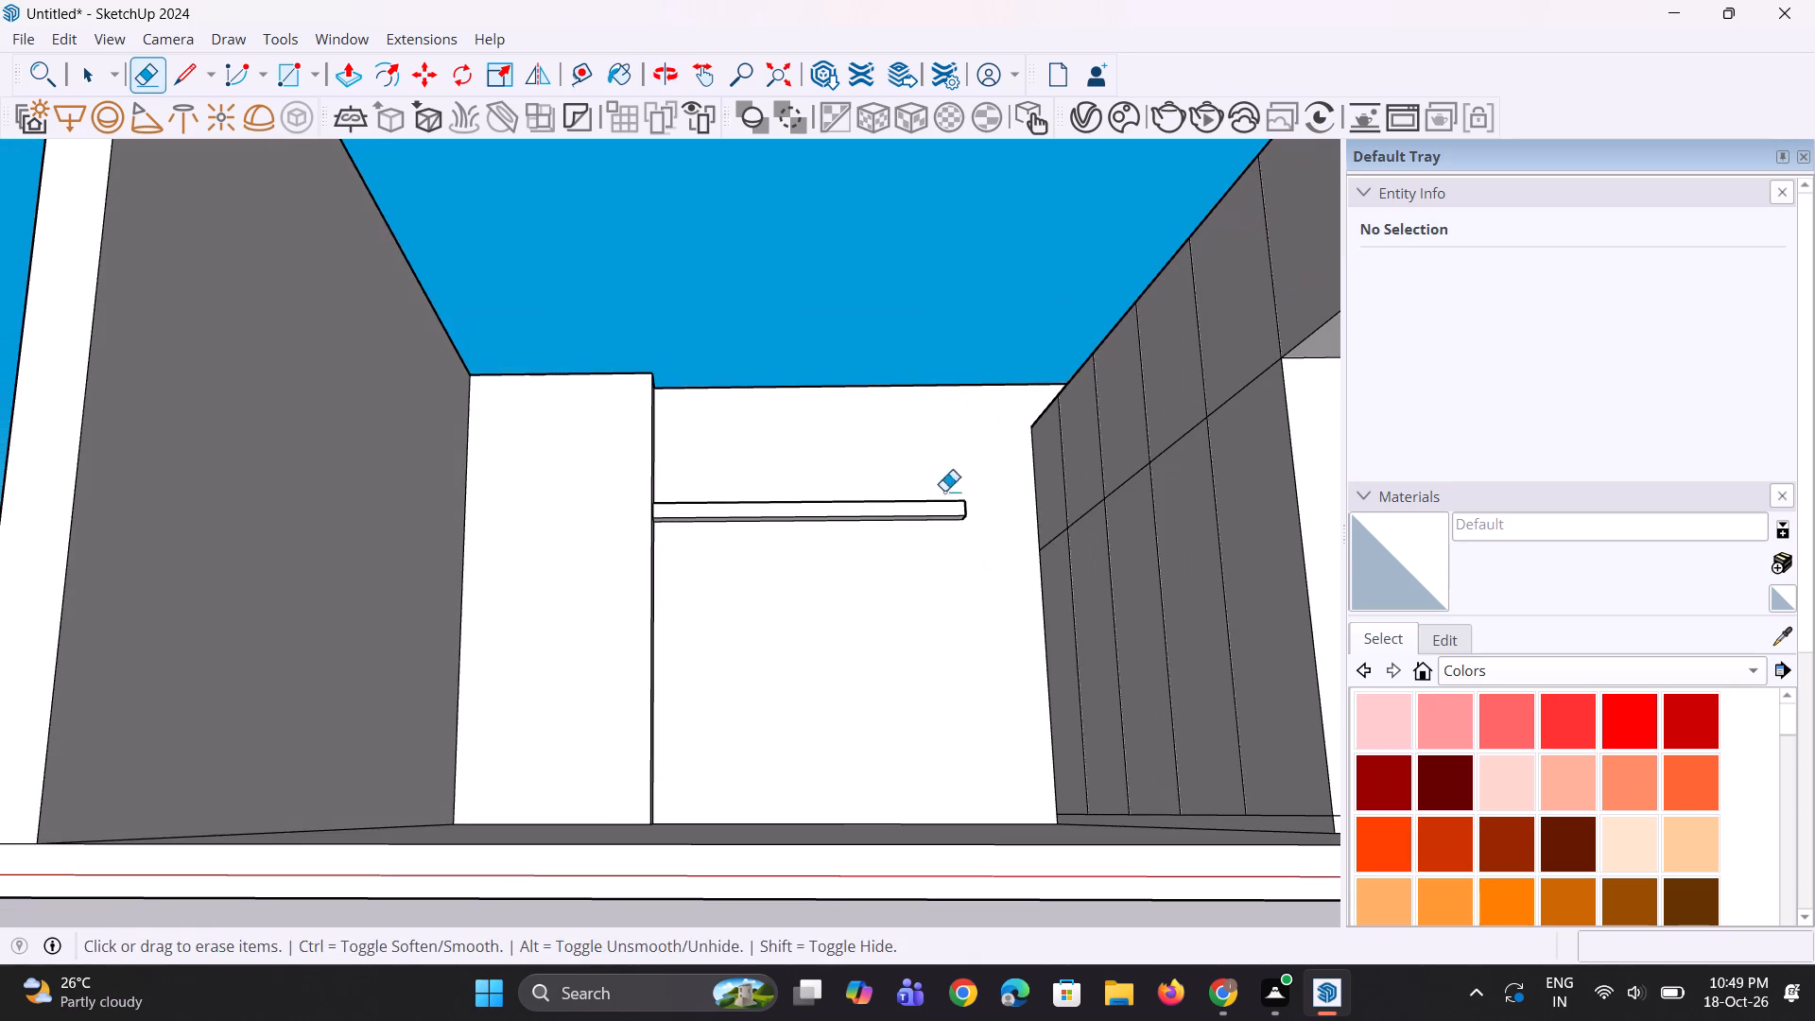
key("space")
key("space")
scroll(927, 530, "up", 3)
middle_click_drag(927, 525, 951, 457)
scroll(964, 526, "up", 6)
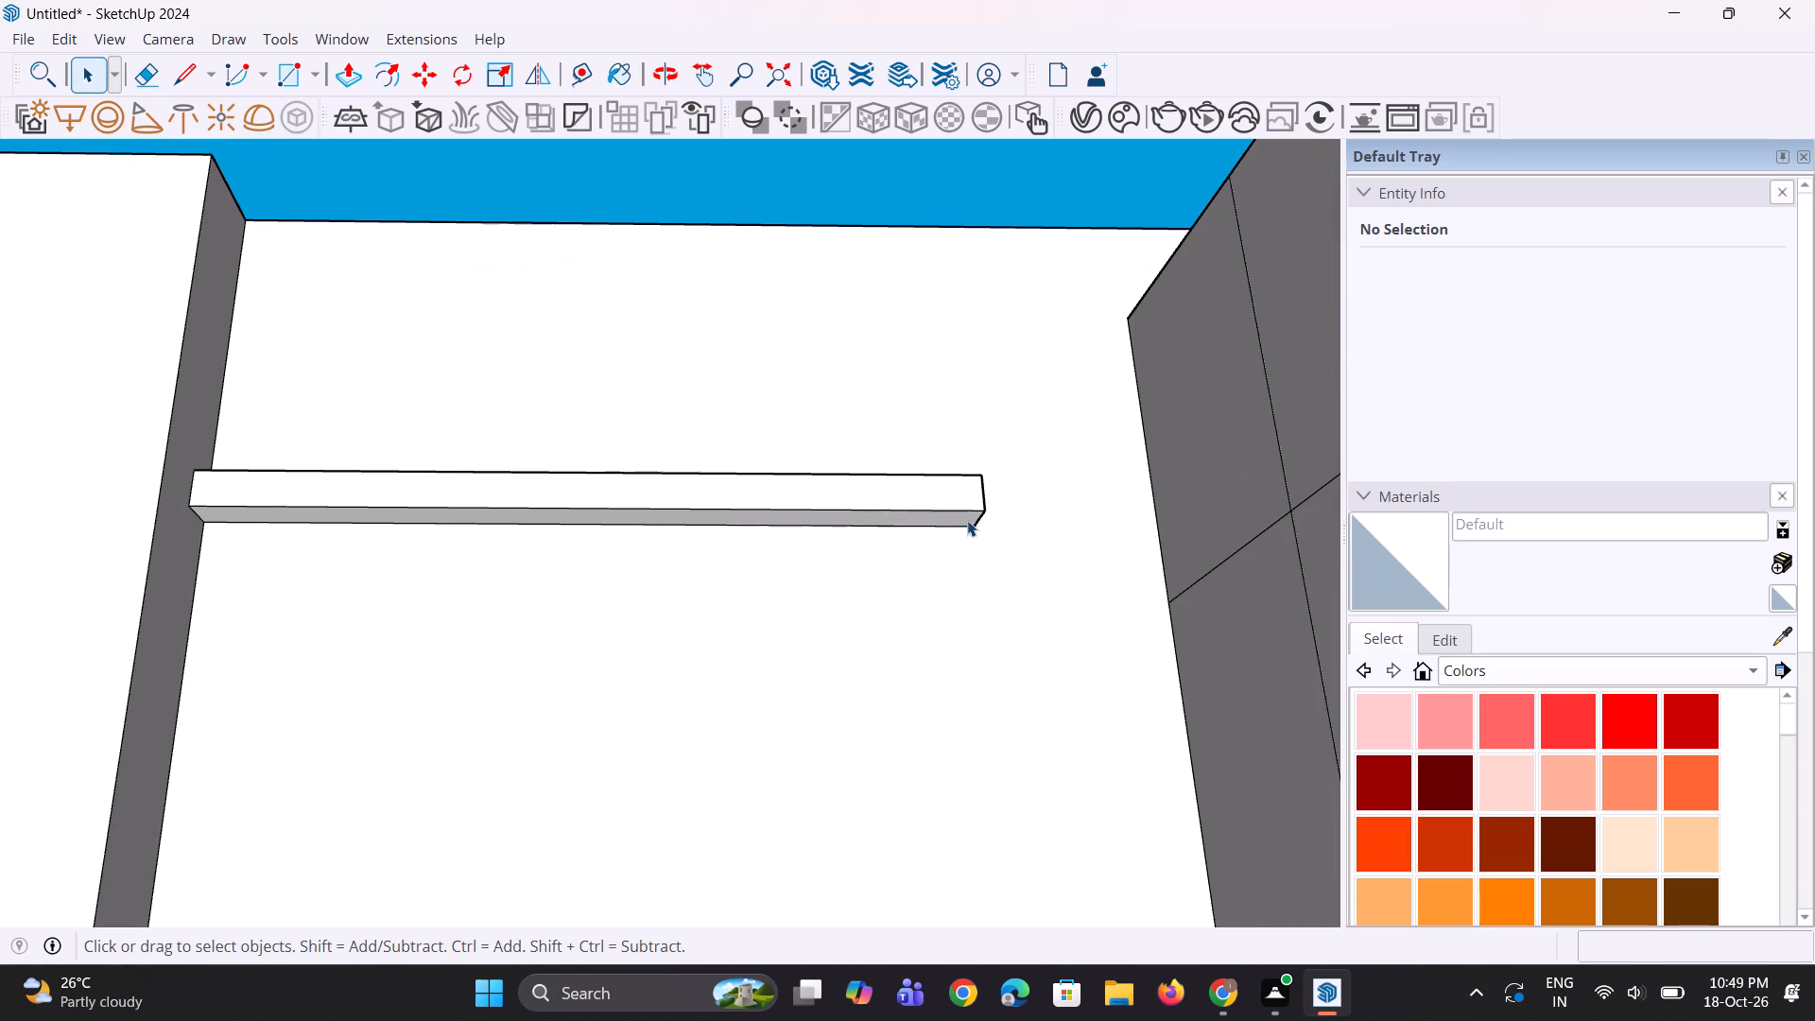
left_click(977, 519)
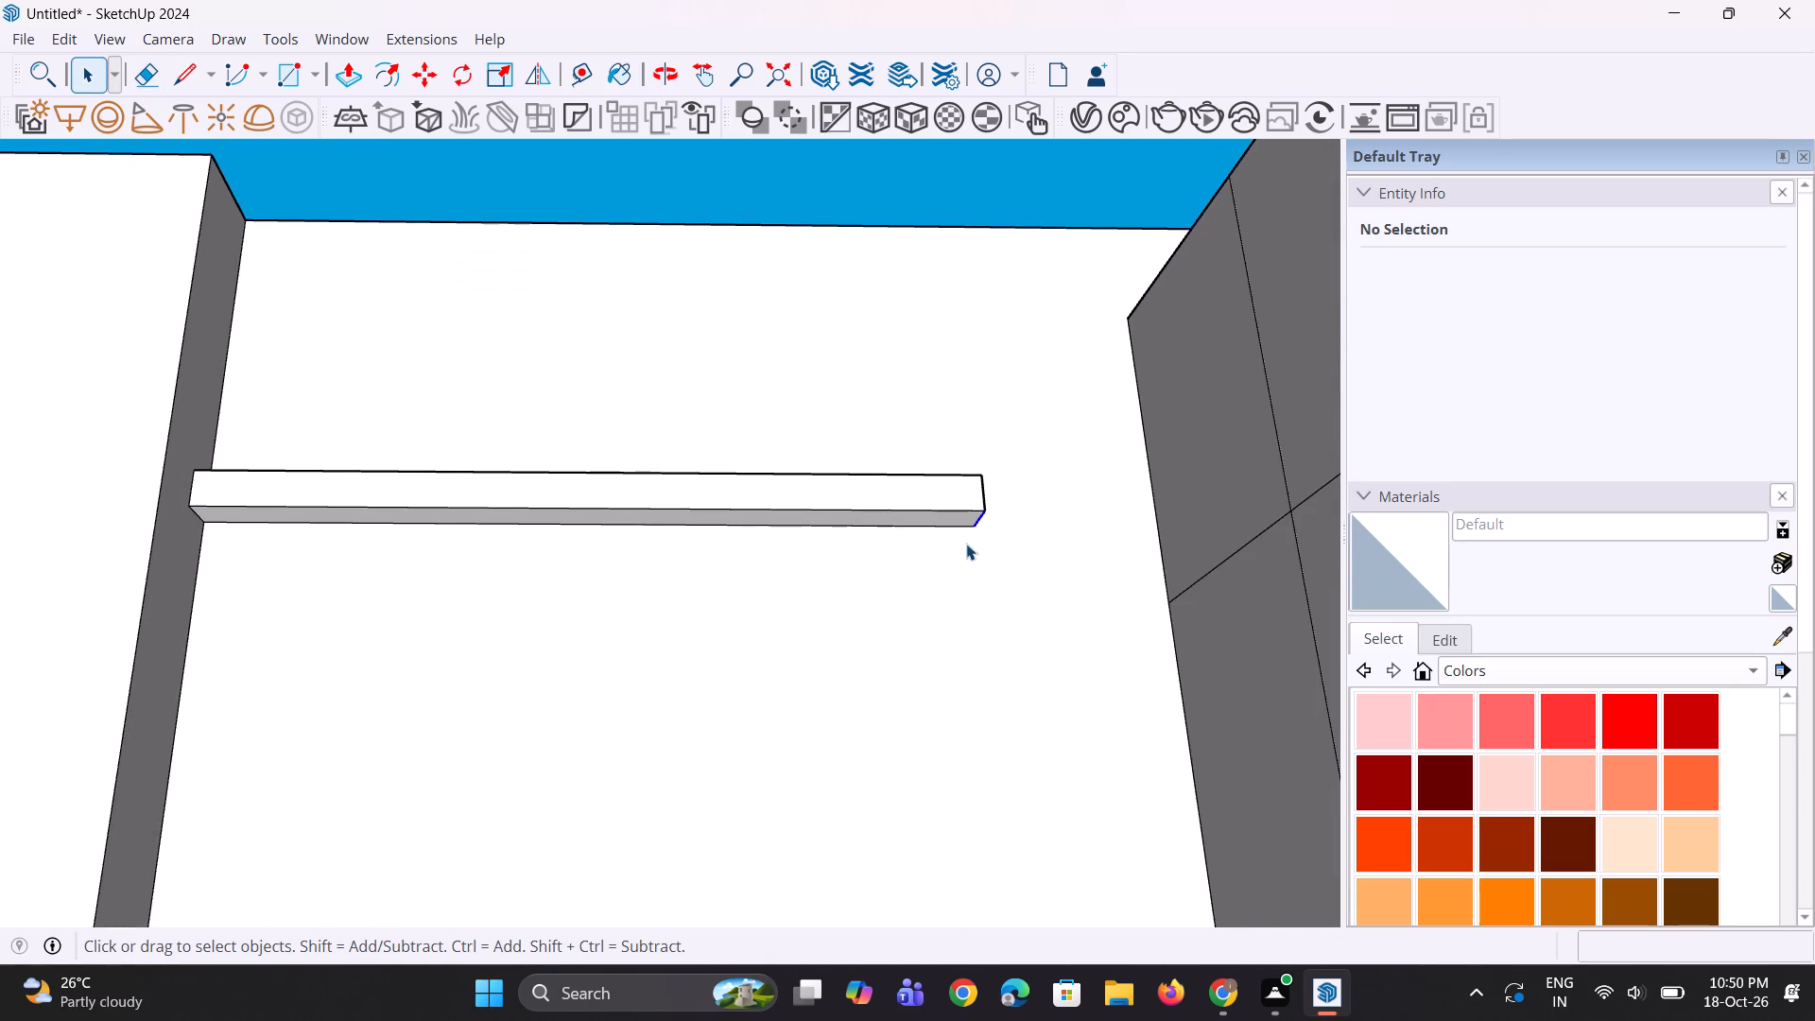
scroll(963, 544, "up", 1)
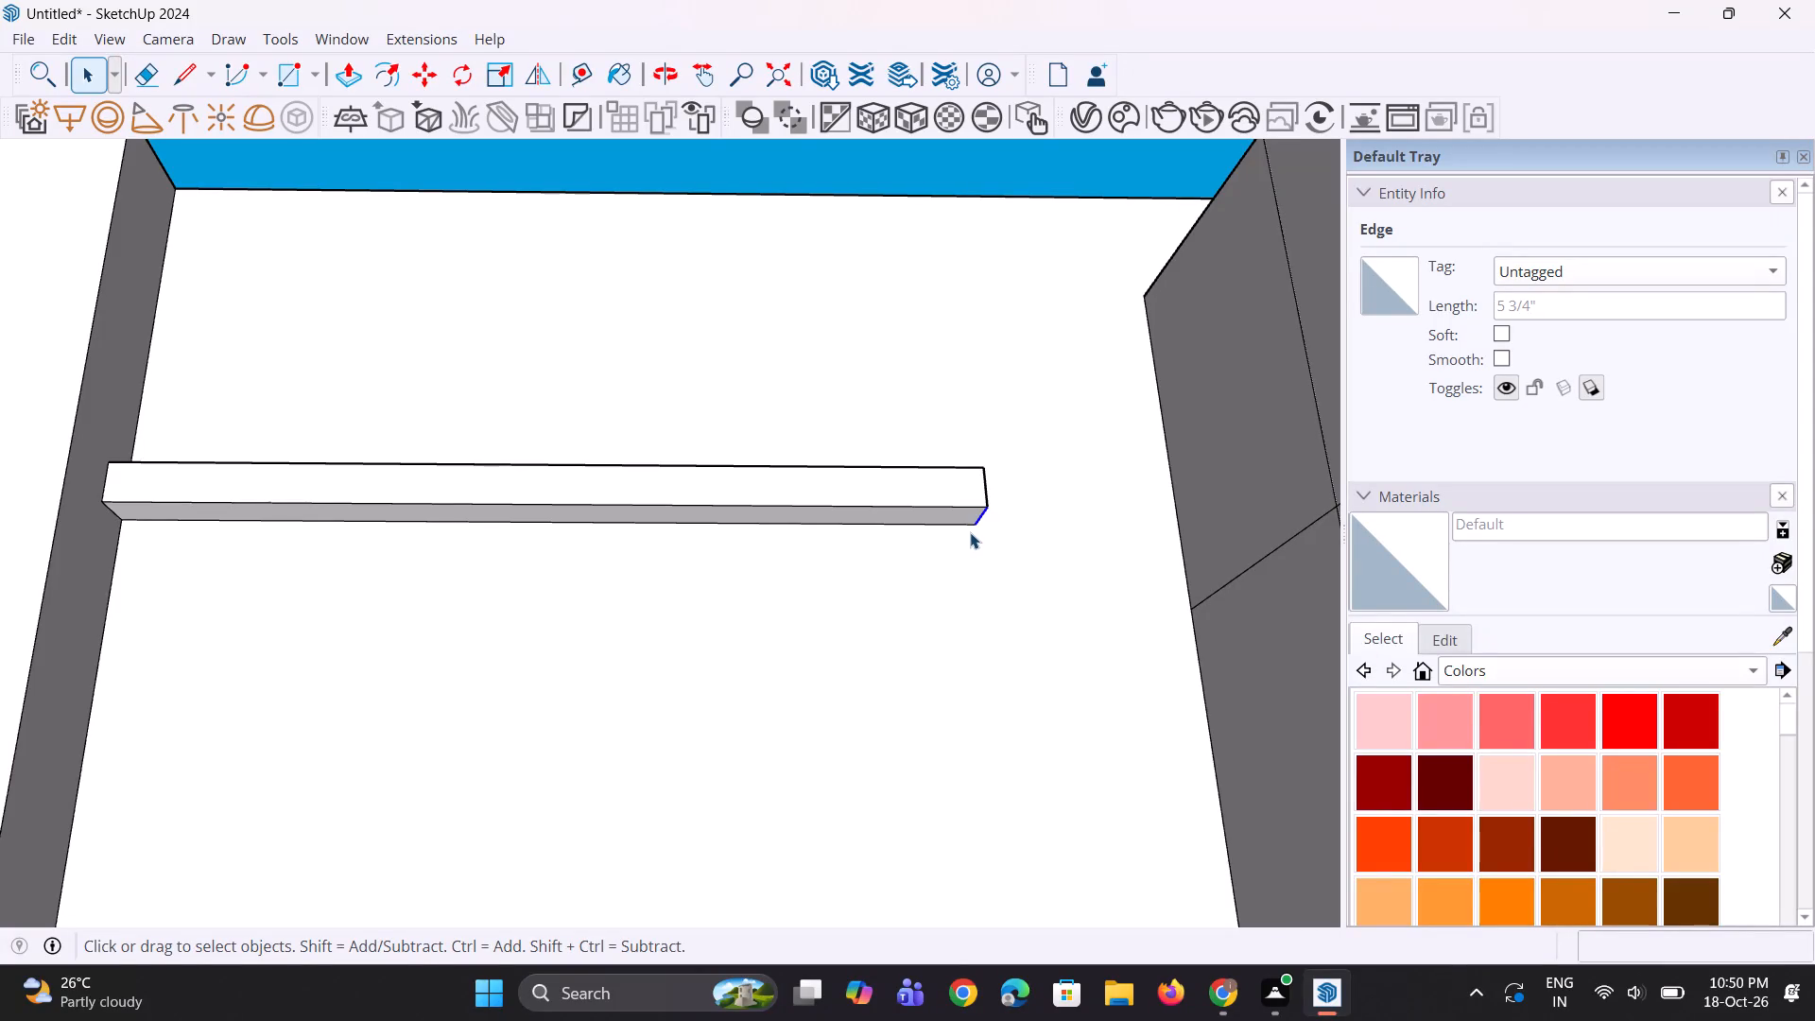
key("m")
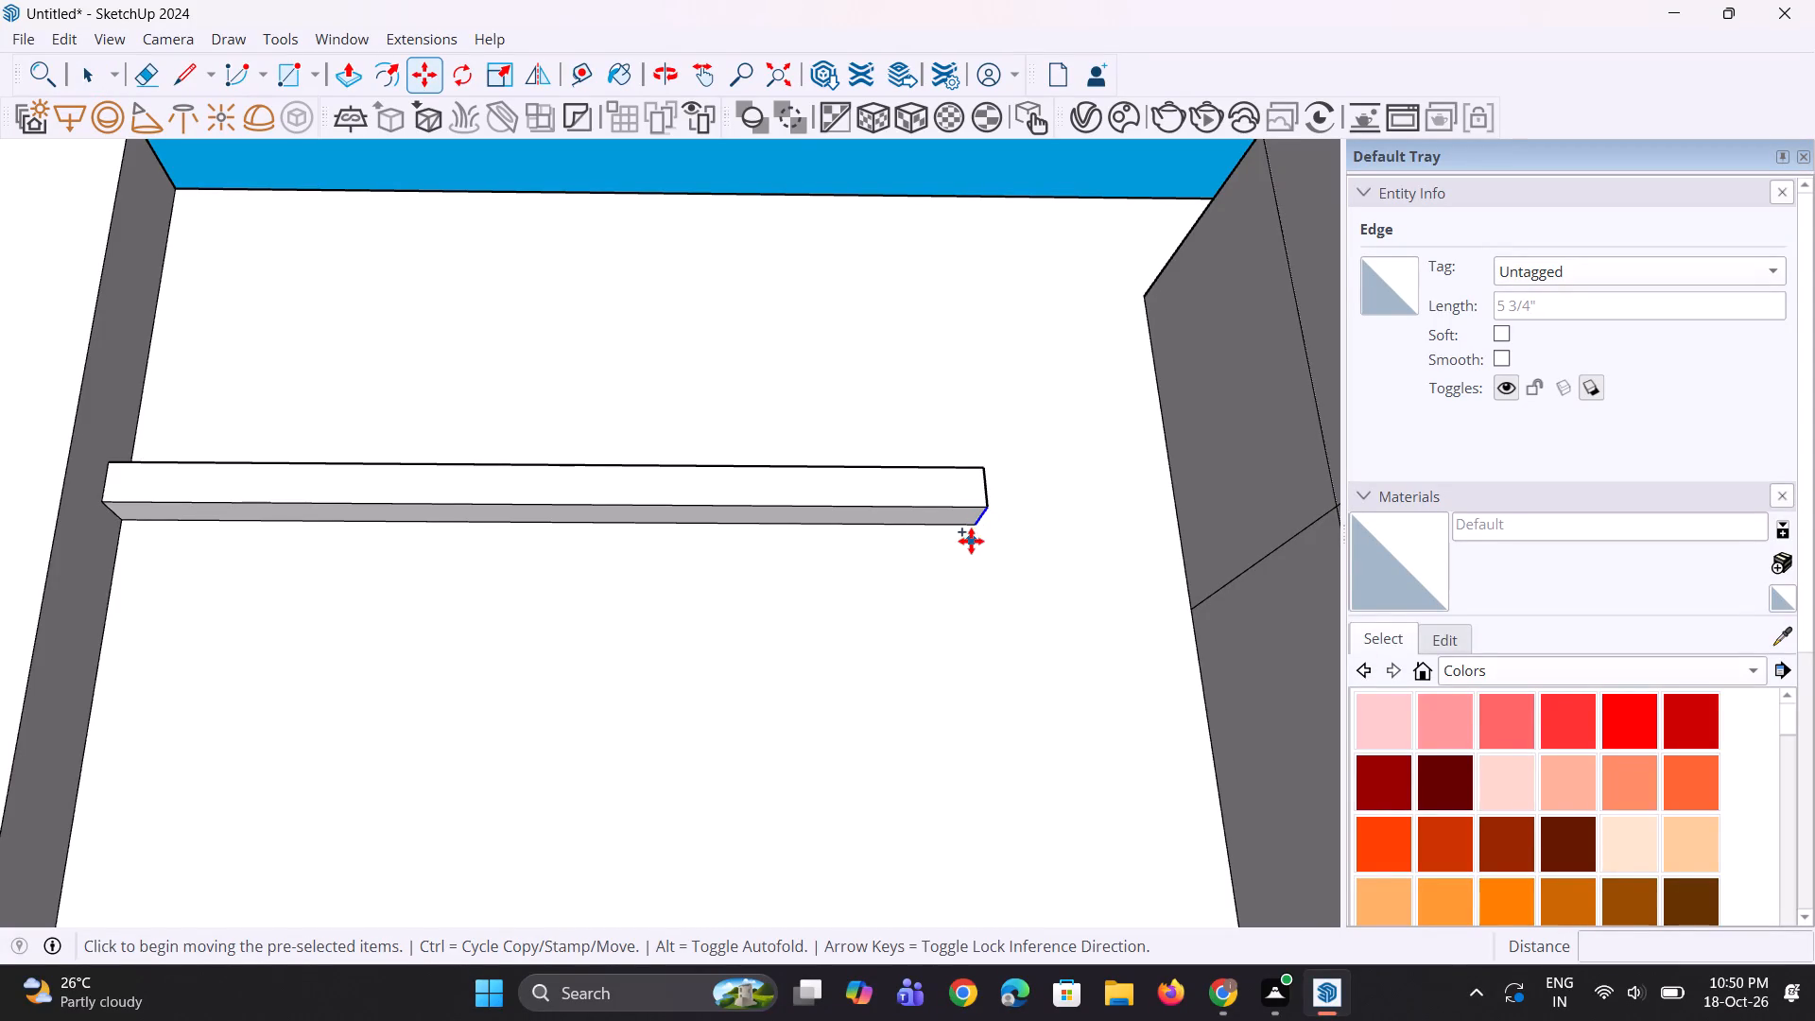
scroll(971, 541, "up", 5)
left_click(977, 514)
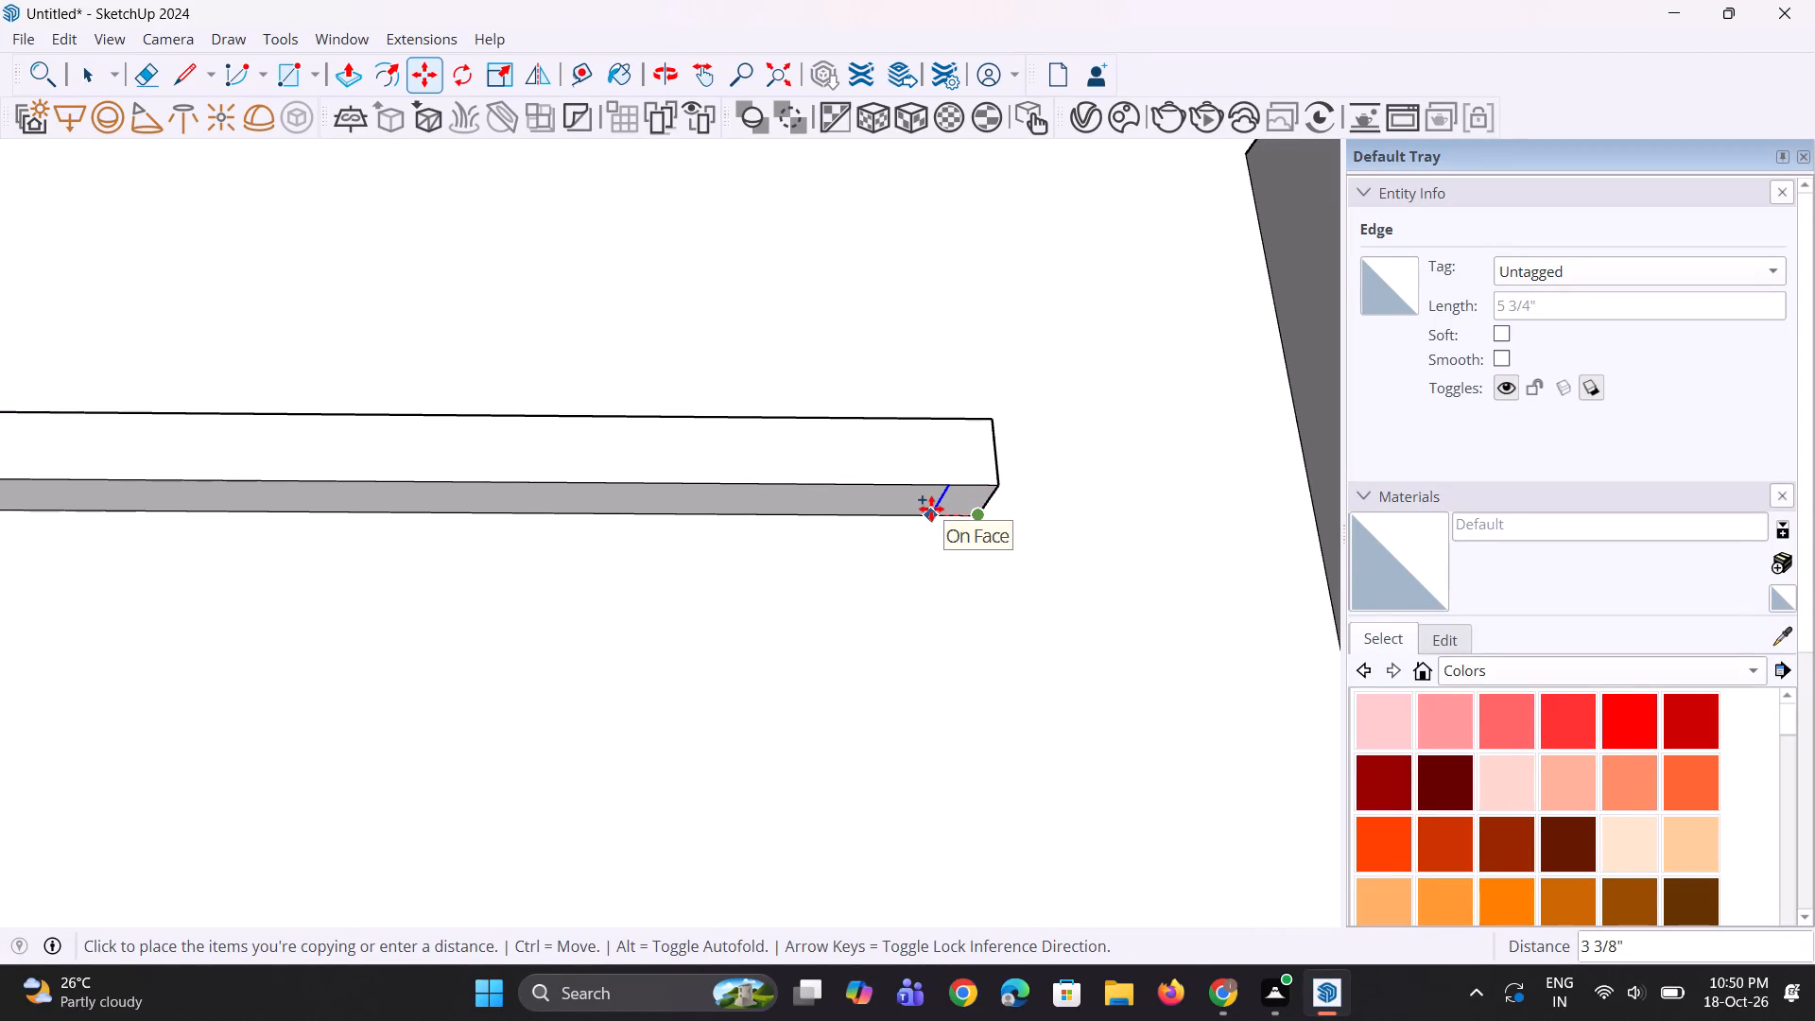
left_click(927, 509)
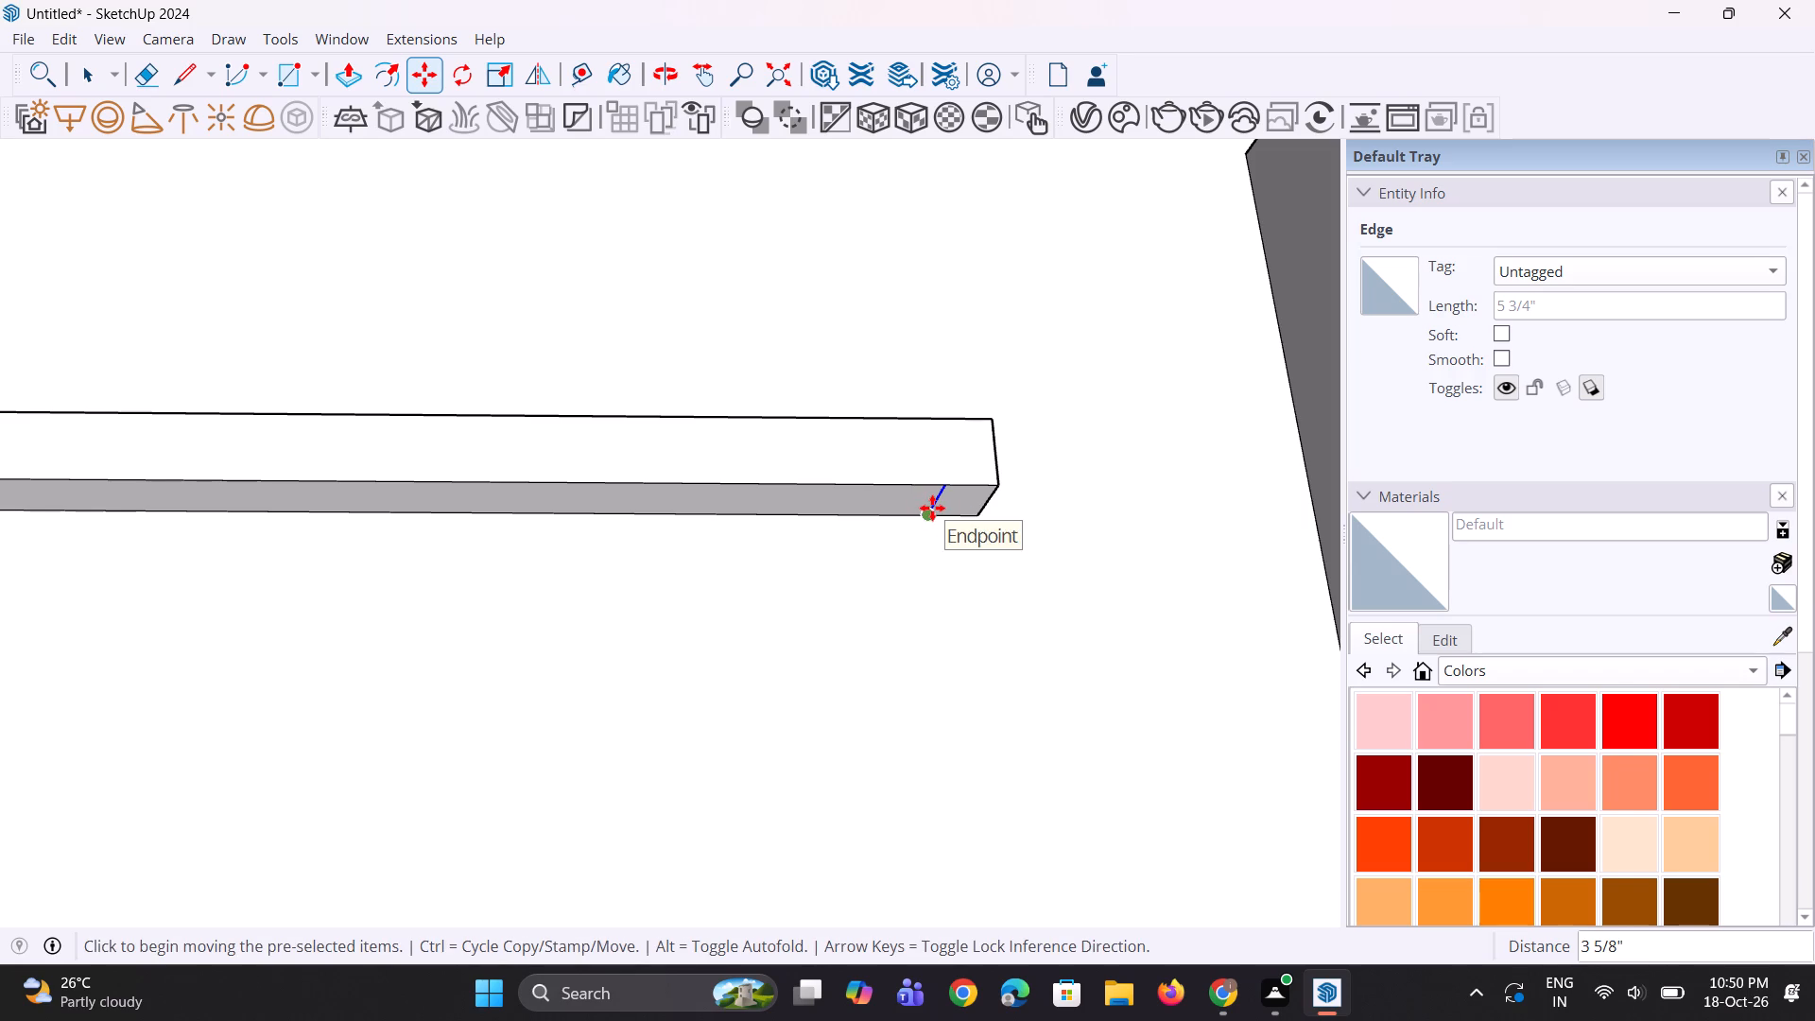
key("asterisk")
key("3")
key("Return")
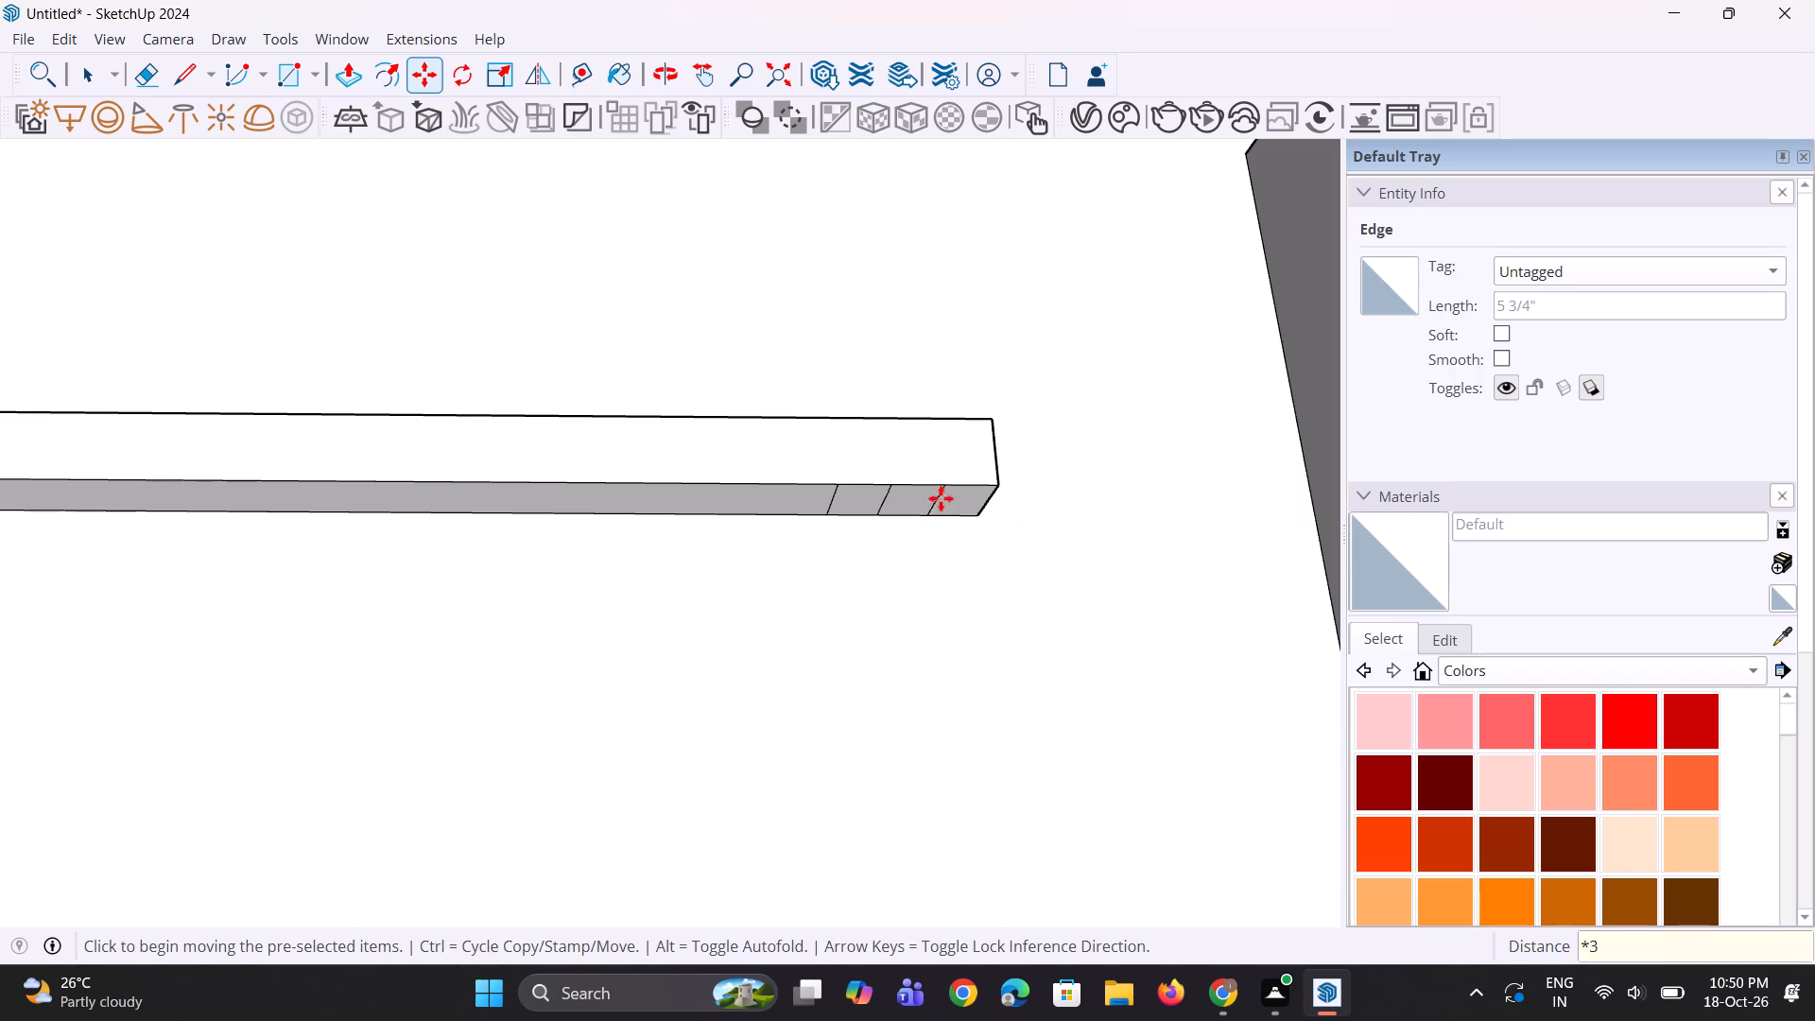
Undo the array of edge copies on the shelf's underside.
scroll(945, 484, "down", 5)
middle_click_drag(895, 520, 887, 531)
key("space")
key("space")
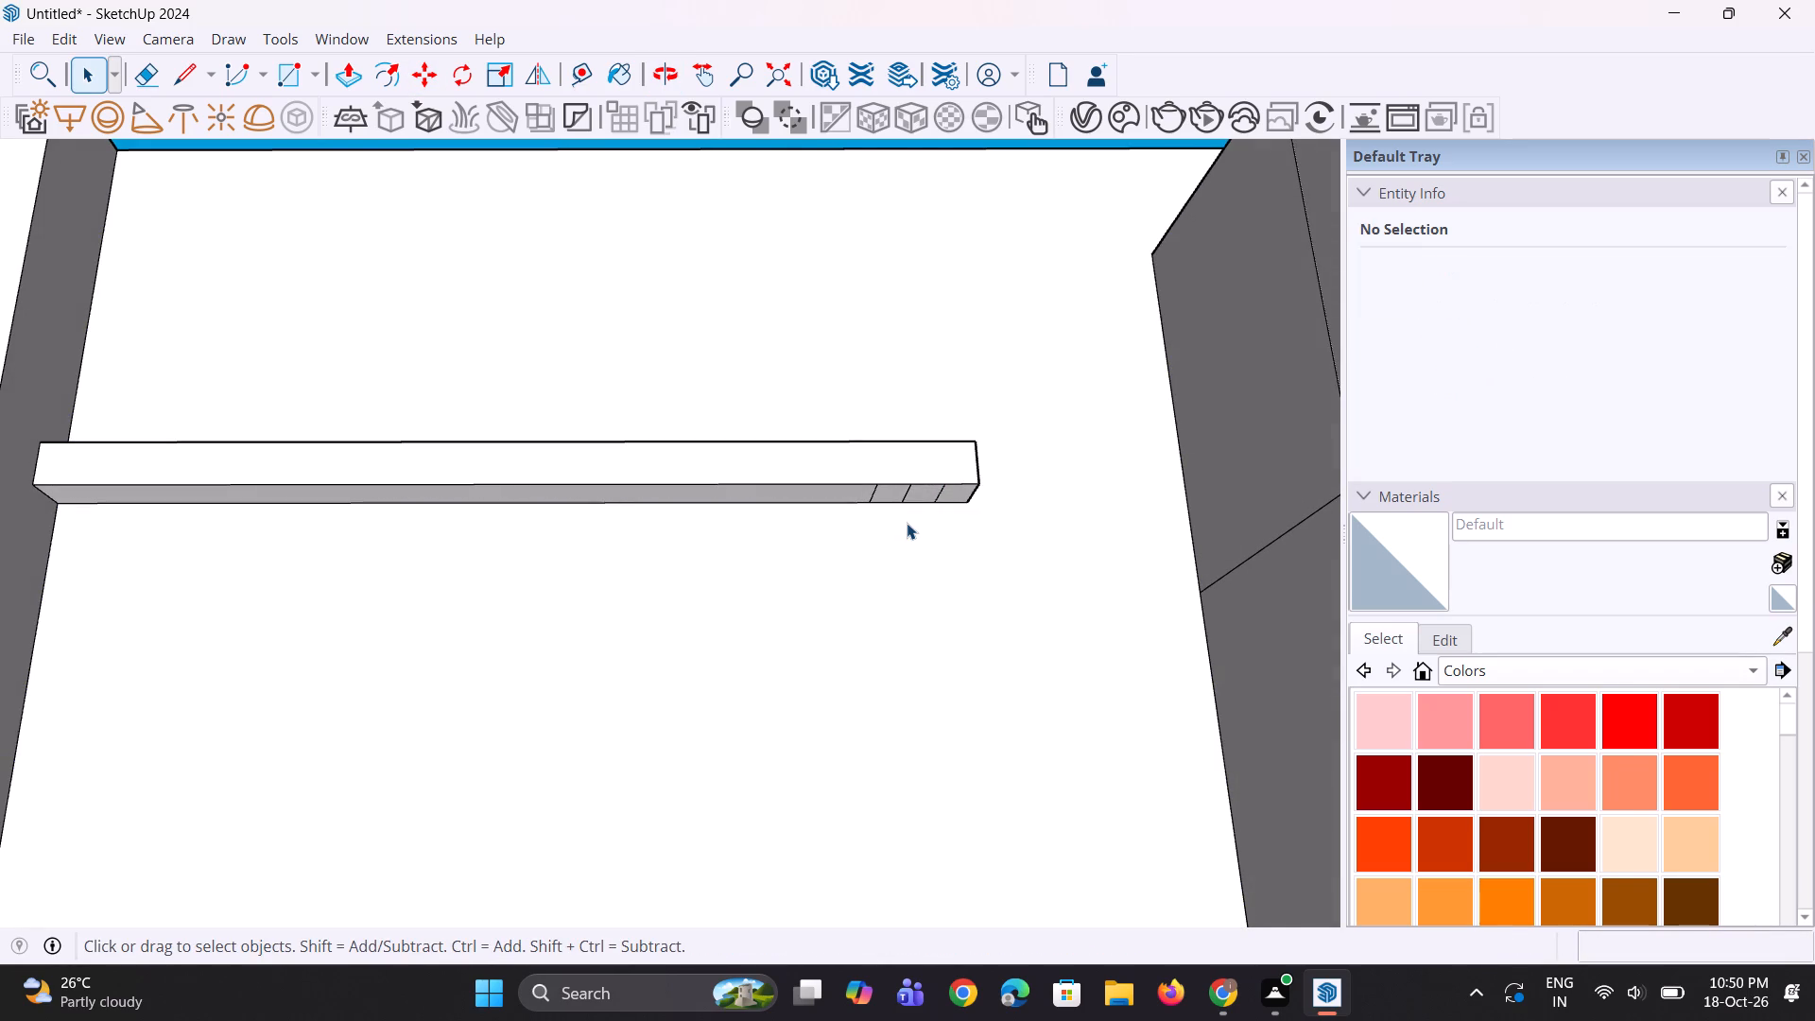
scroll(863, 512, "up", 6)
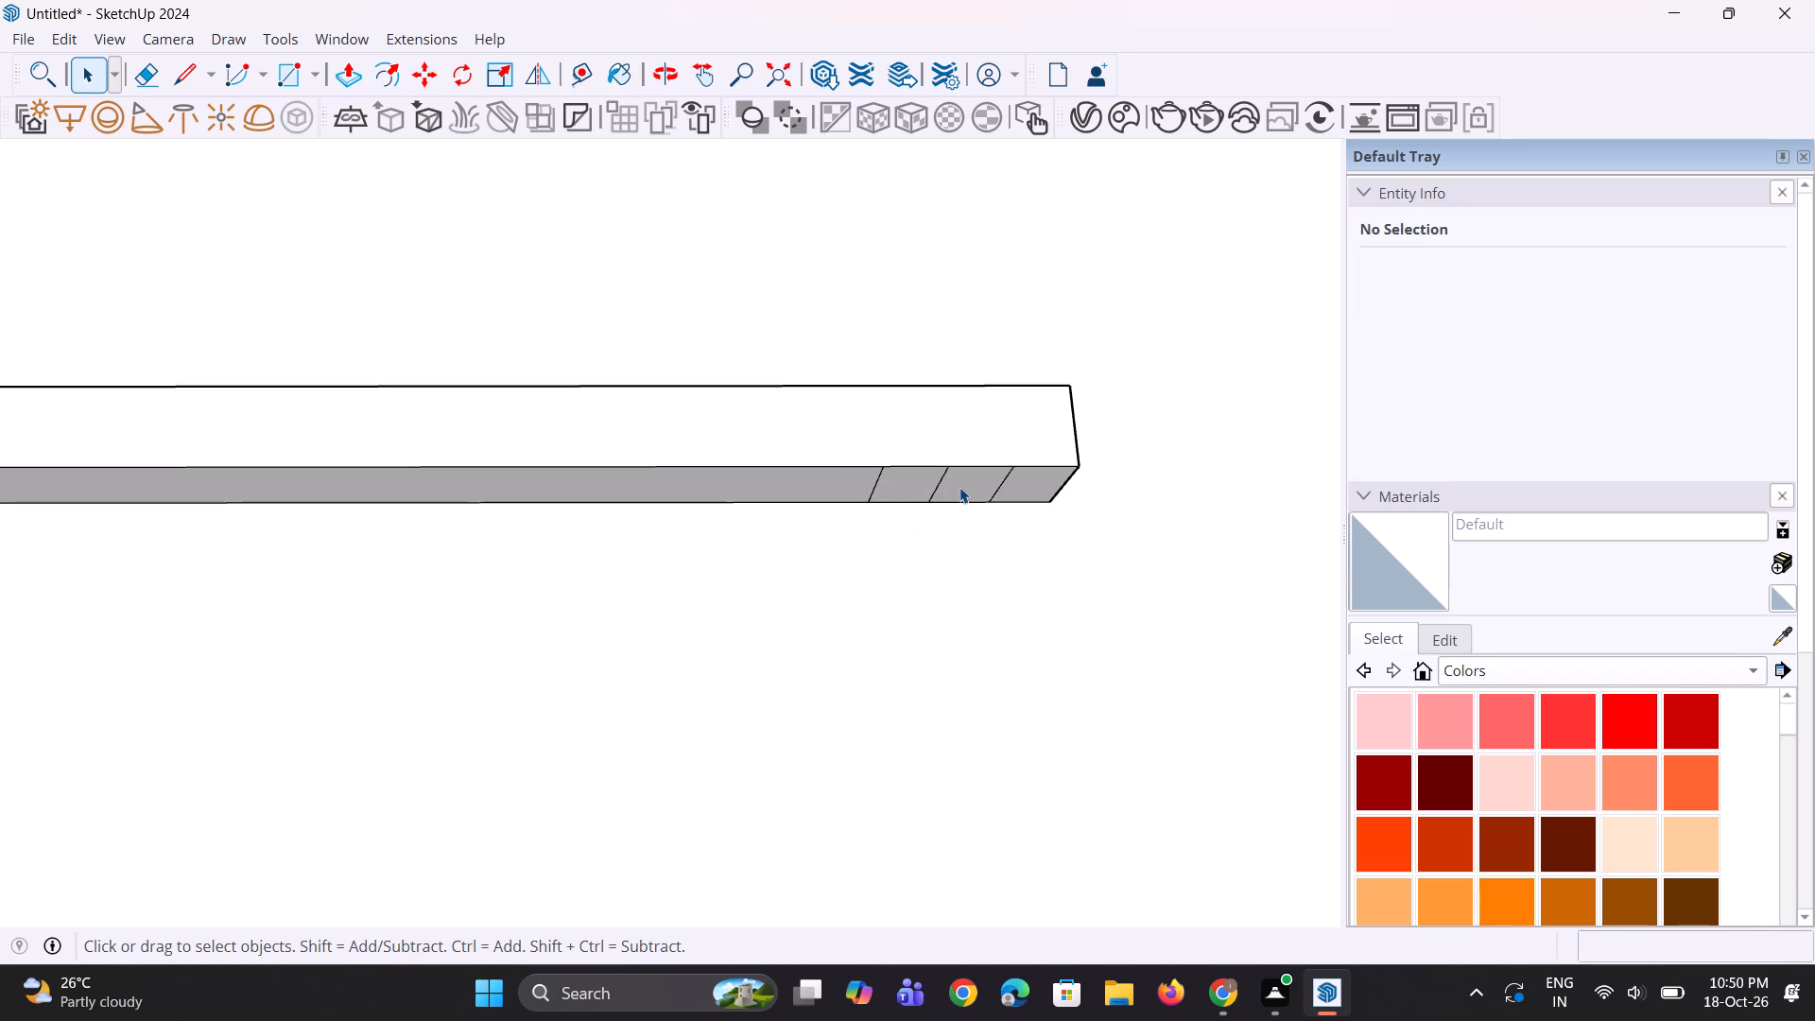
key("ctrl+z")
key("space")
Copy the short edge at the free end of the shelf's underside about 3 1/16" inwards along it.
left_click(1059, 492)
scroll(1045, 509, "up", 1)
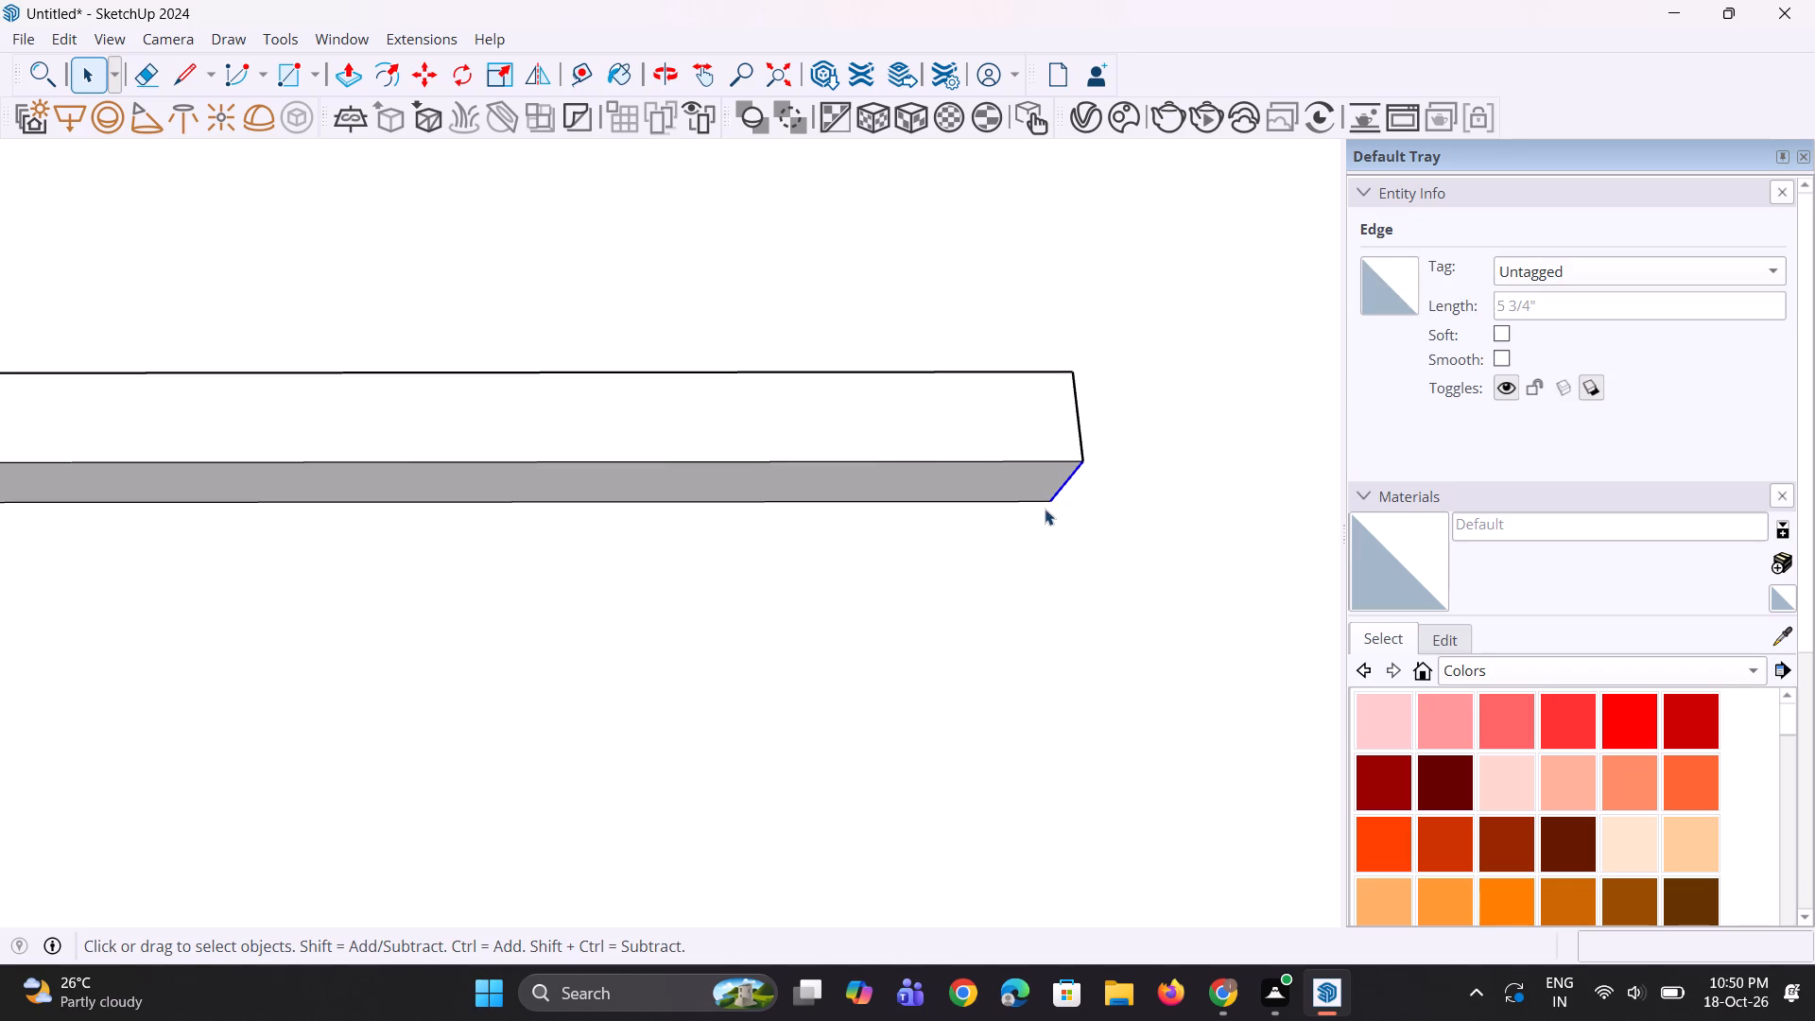
key("m")
left_click(1045, 509)
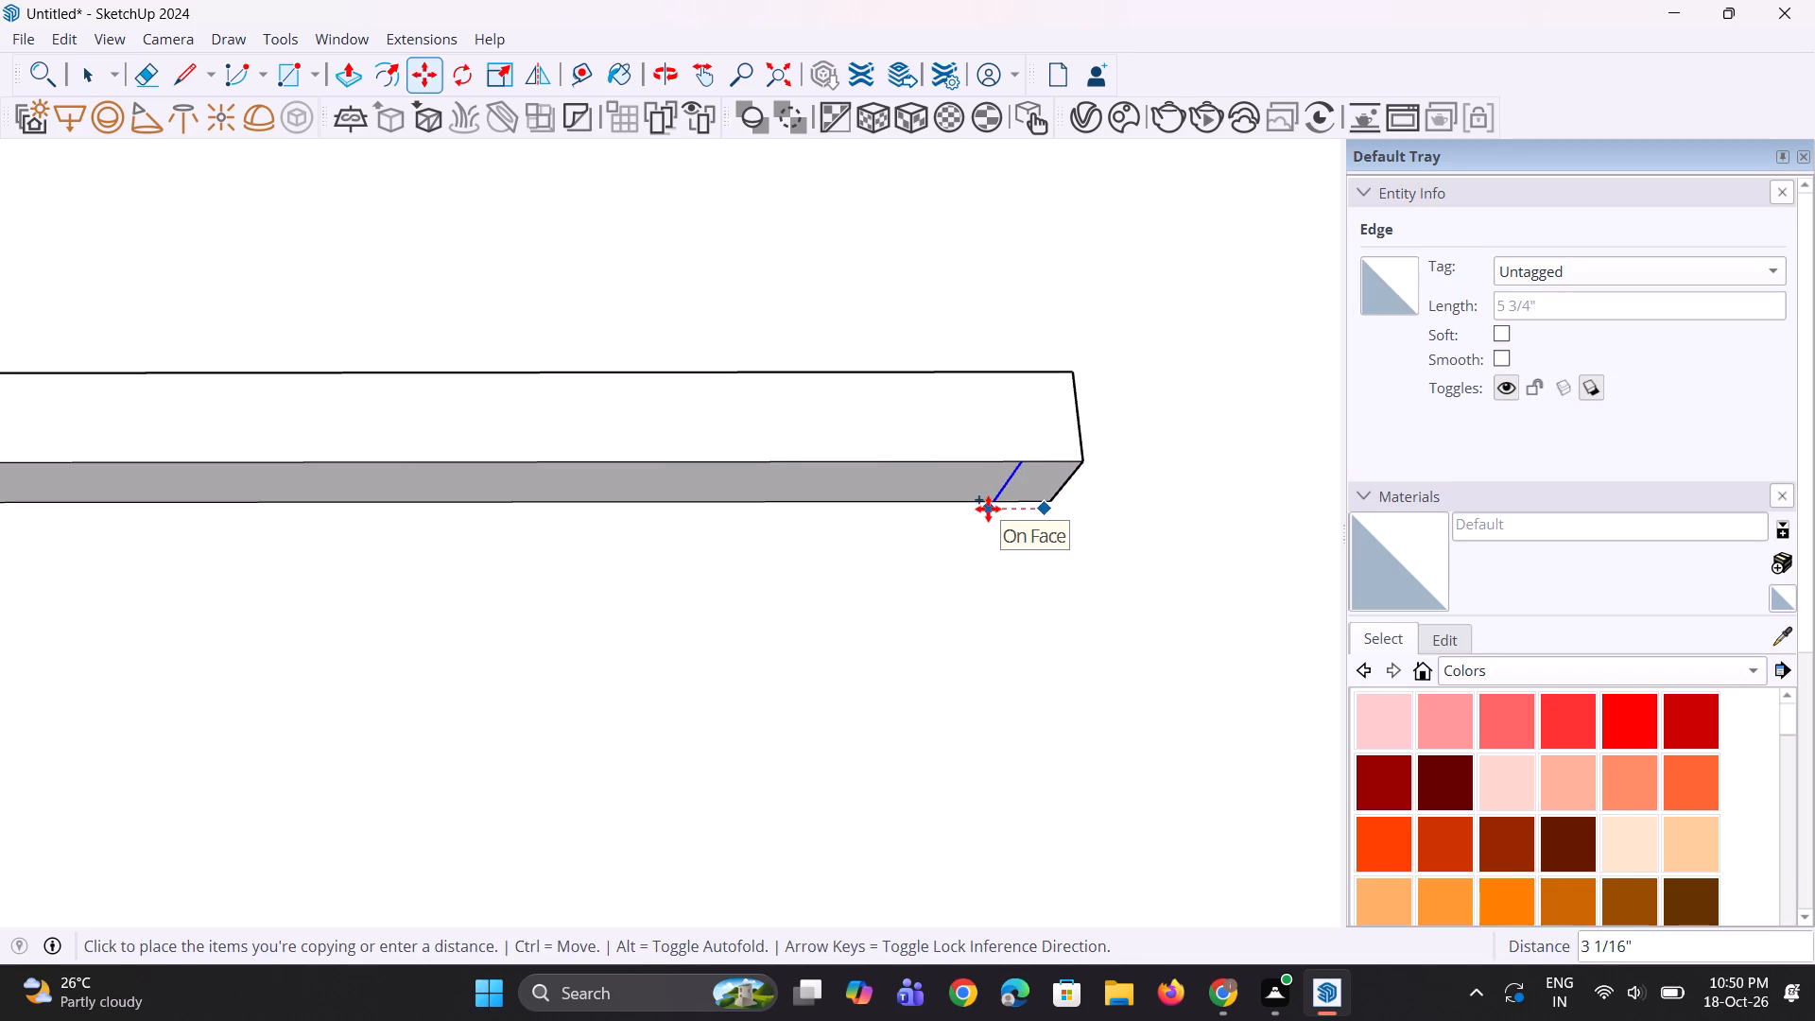
left_click(988, 509)
key("space")
Copy the end strip face along the shelf's underside at about 3 15/16" spacing, making two copies.
left_click(1025, 487)
scroll(1034, 487, "down", 1)
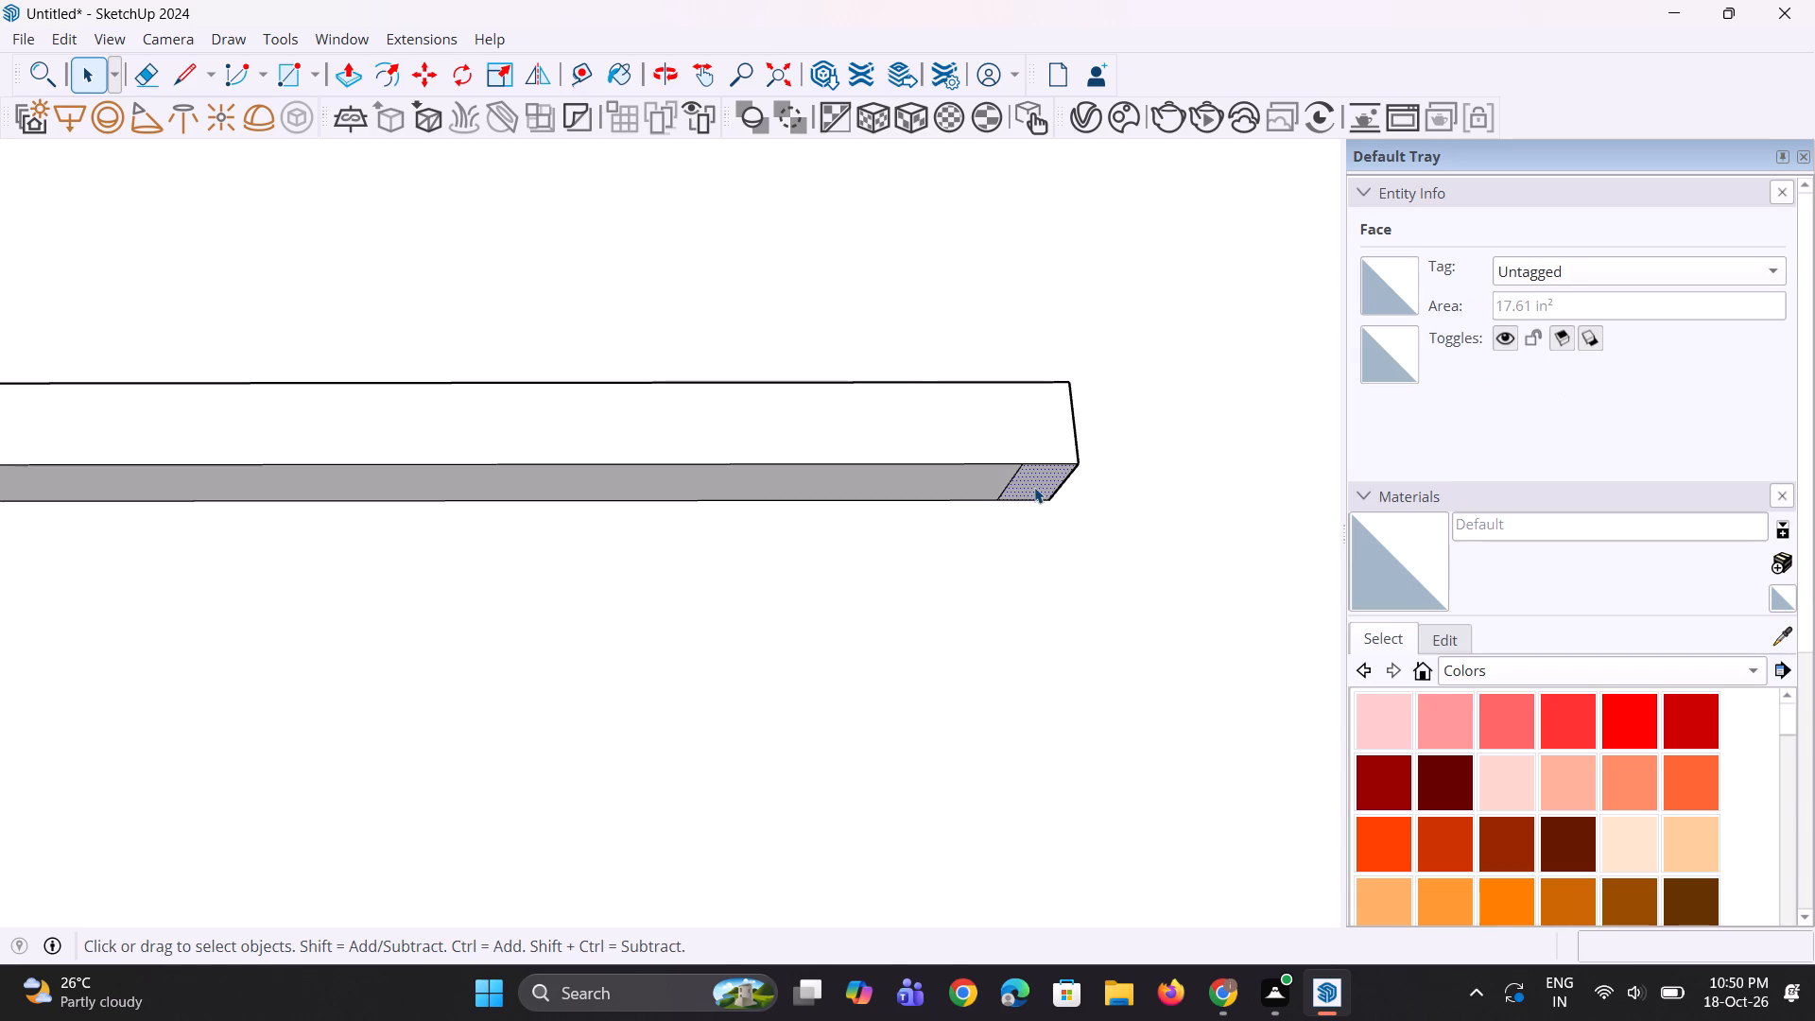
key("m")
left_click(1035, 486)
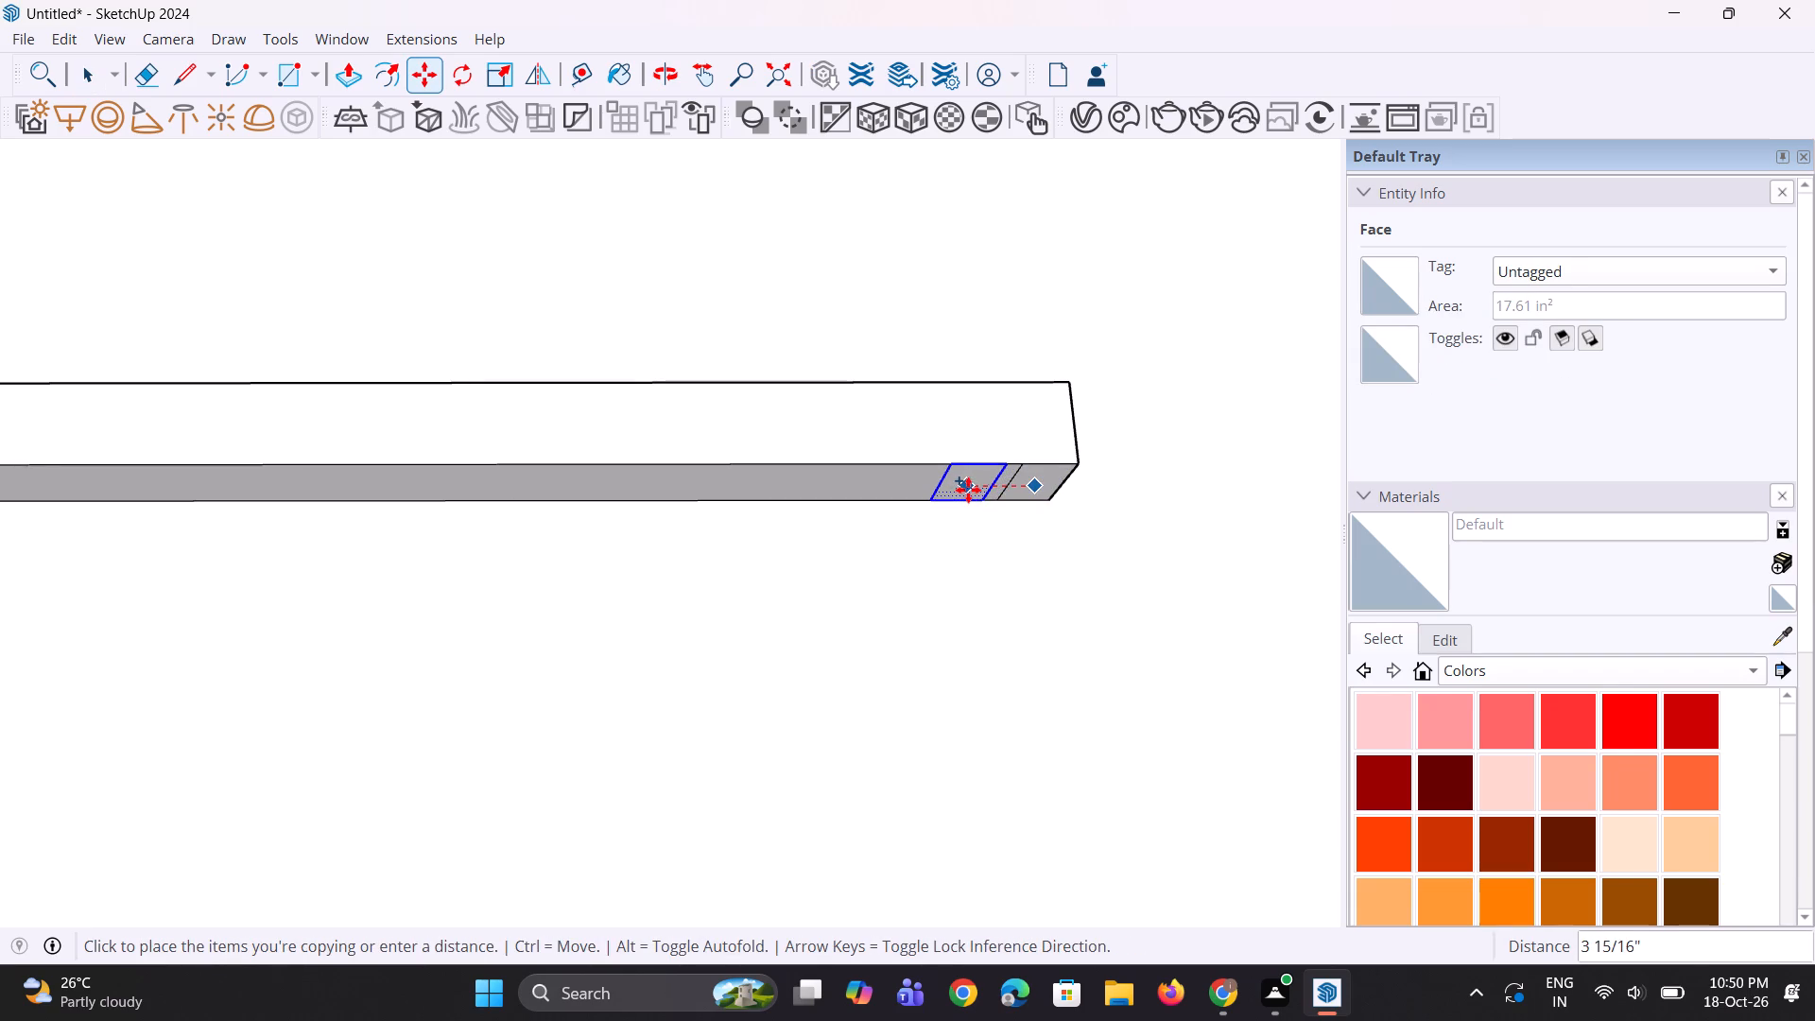
left_click(965, 490)
type("*3")
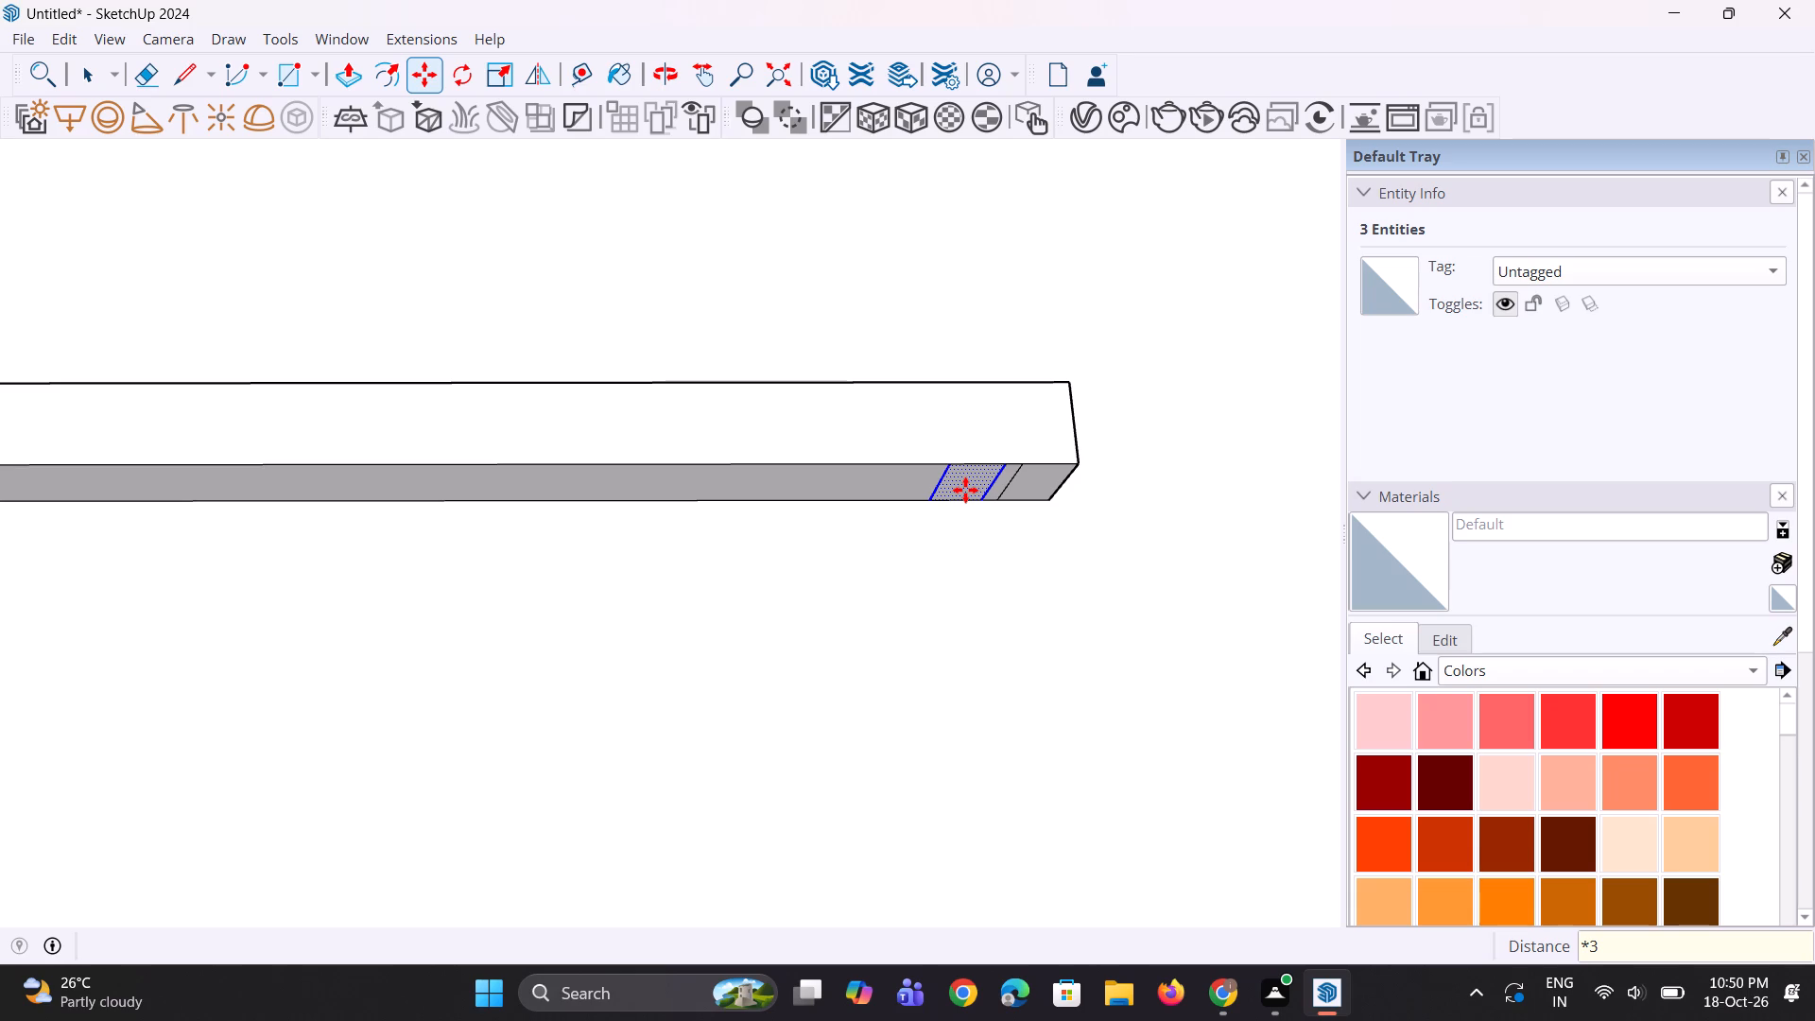
key("BackSpace")
key("2")
key("Return")
scroll(983, 528, "down", 5)
middle_click_drag(983, 528, 970, 524)
key("space")
Extrude the end strip on the shelf's underside about 8' 1 7/16" down to the floor as a vertical leg.
scroll(1035, 502, "up", 3)
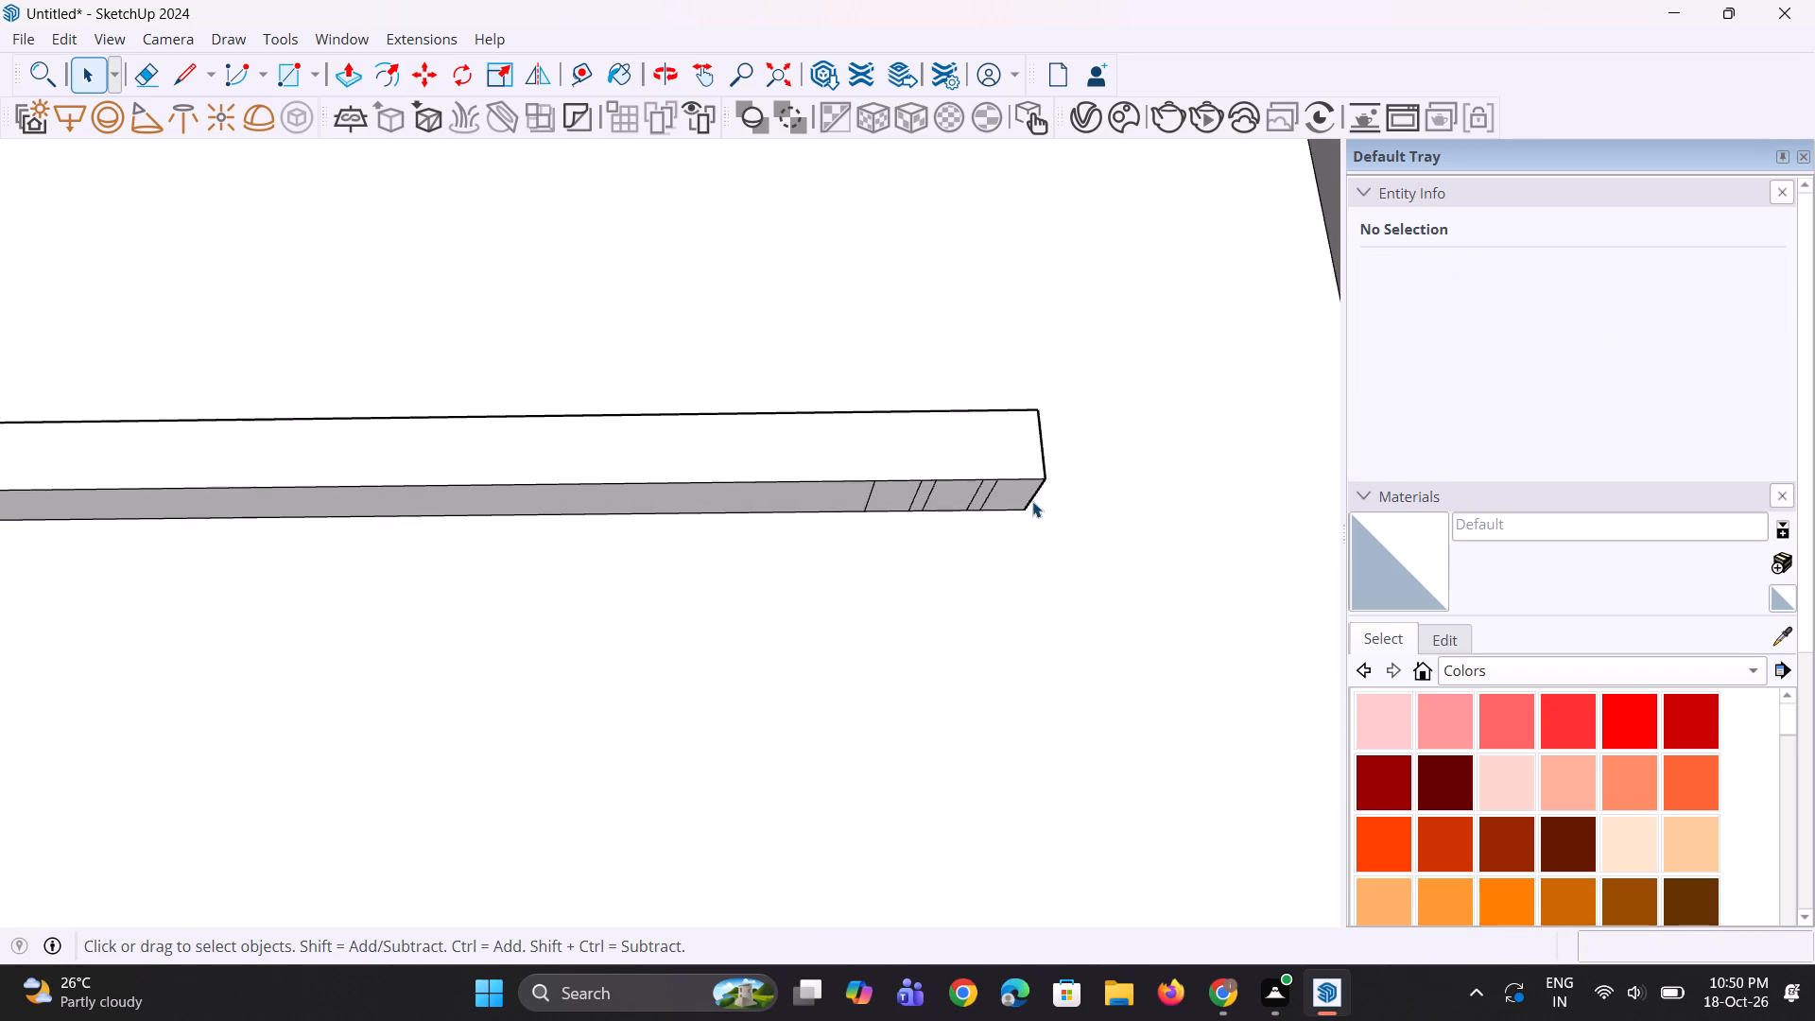
scroll(1032, 501, "up", 1)
key("p")
left_click(1016, 496)
scroll(1025, 527, "down", 7)
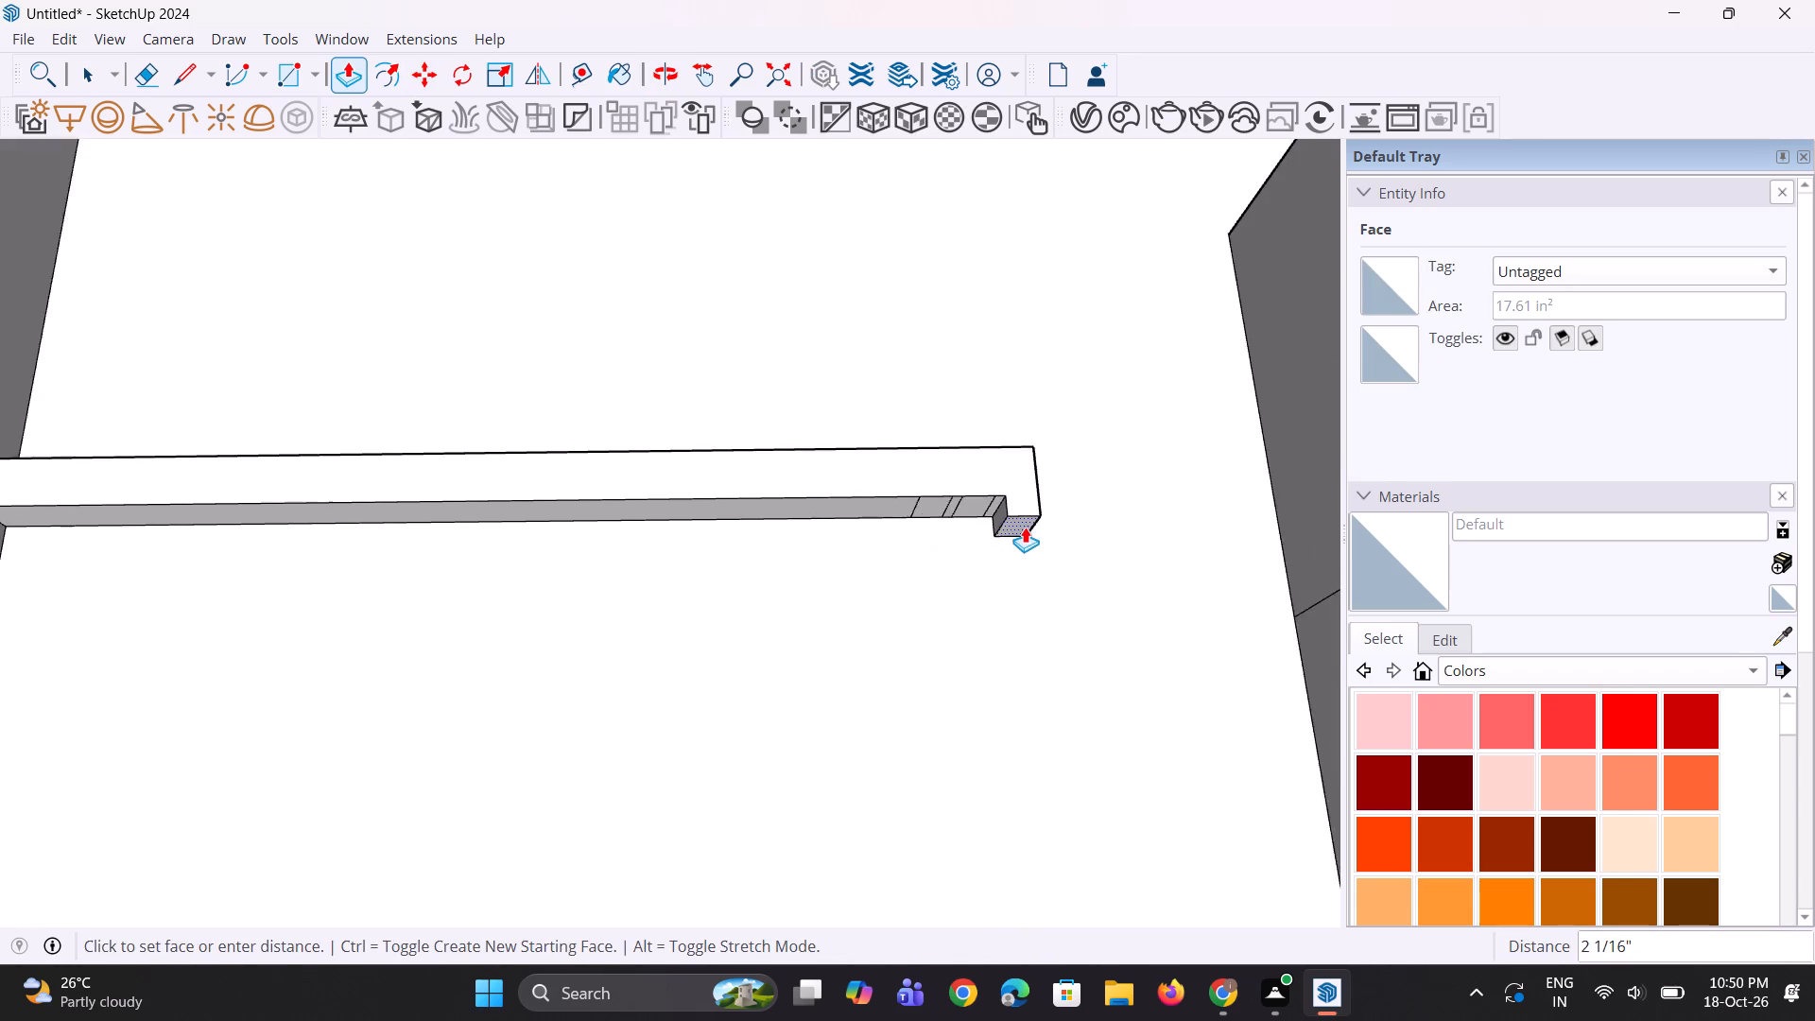
scroll(1025, 527, "down", 13)
middle_click_drag(1025, 527, 1022, 758)
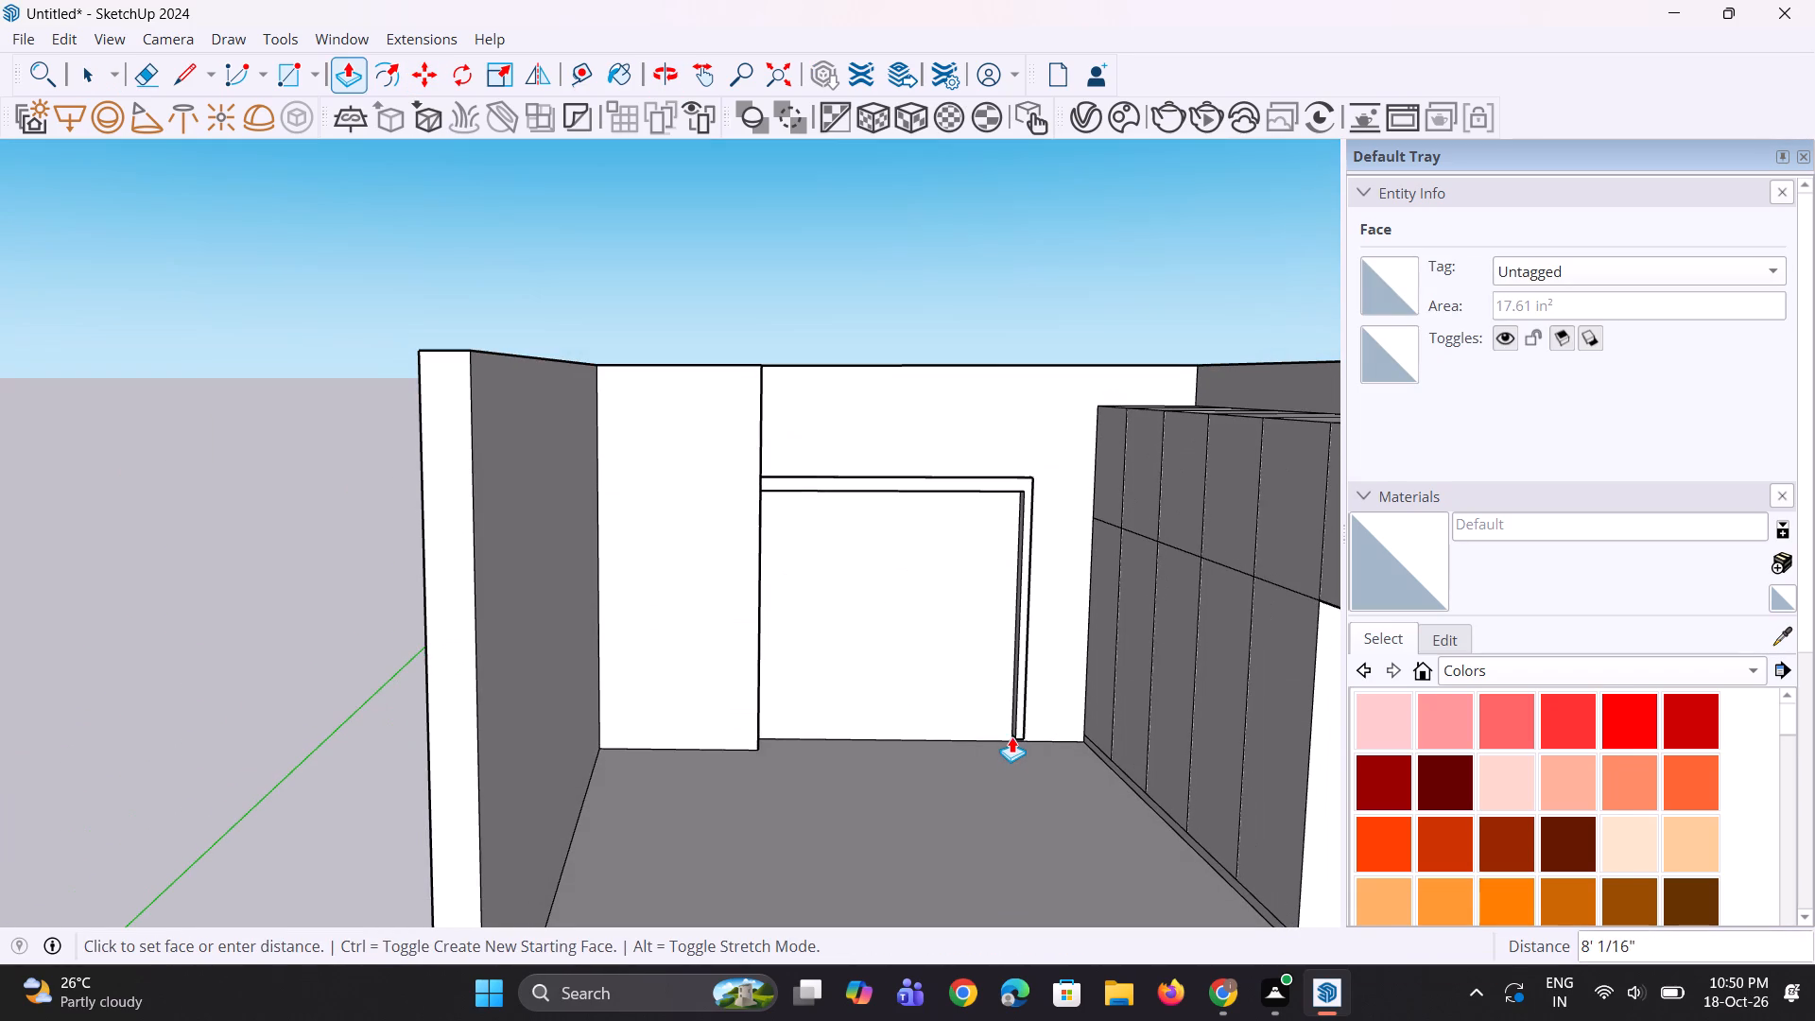
left_click(1002, 738)
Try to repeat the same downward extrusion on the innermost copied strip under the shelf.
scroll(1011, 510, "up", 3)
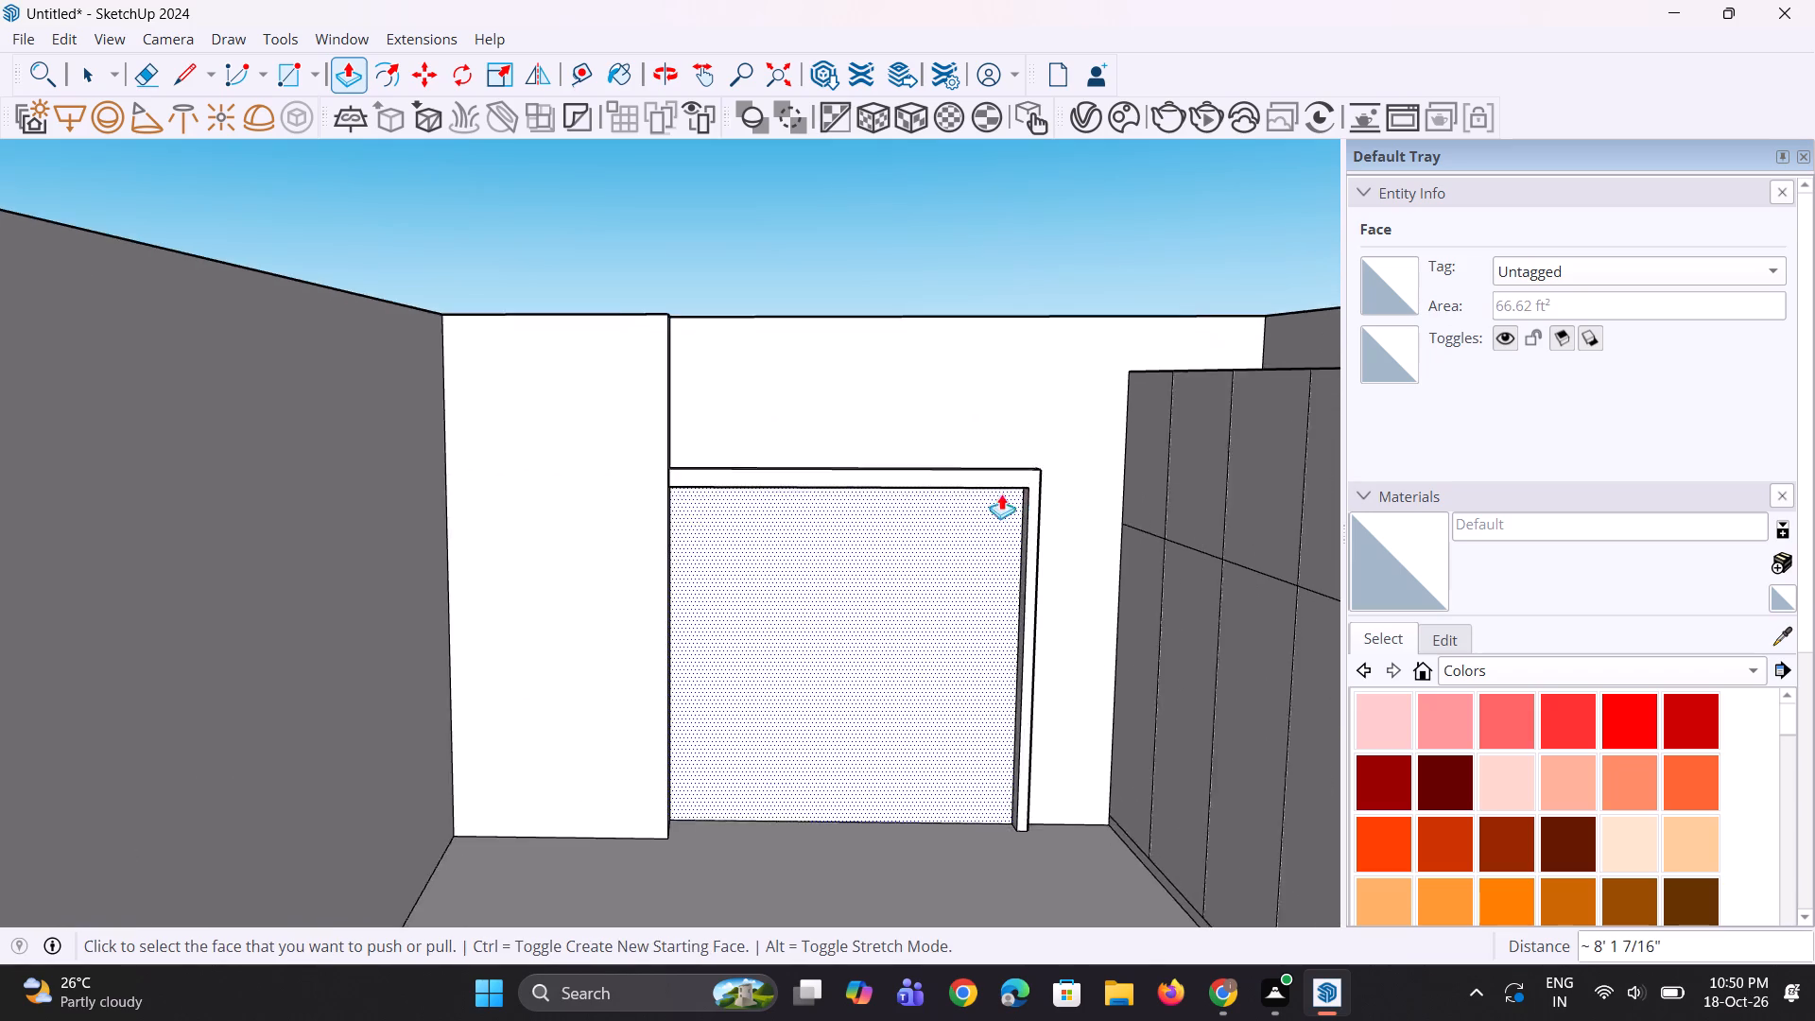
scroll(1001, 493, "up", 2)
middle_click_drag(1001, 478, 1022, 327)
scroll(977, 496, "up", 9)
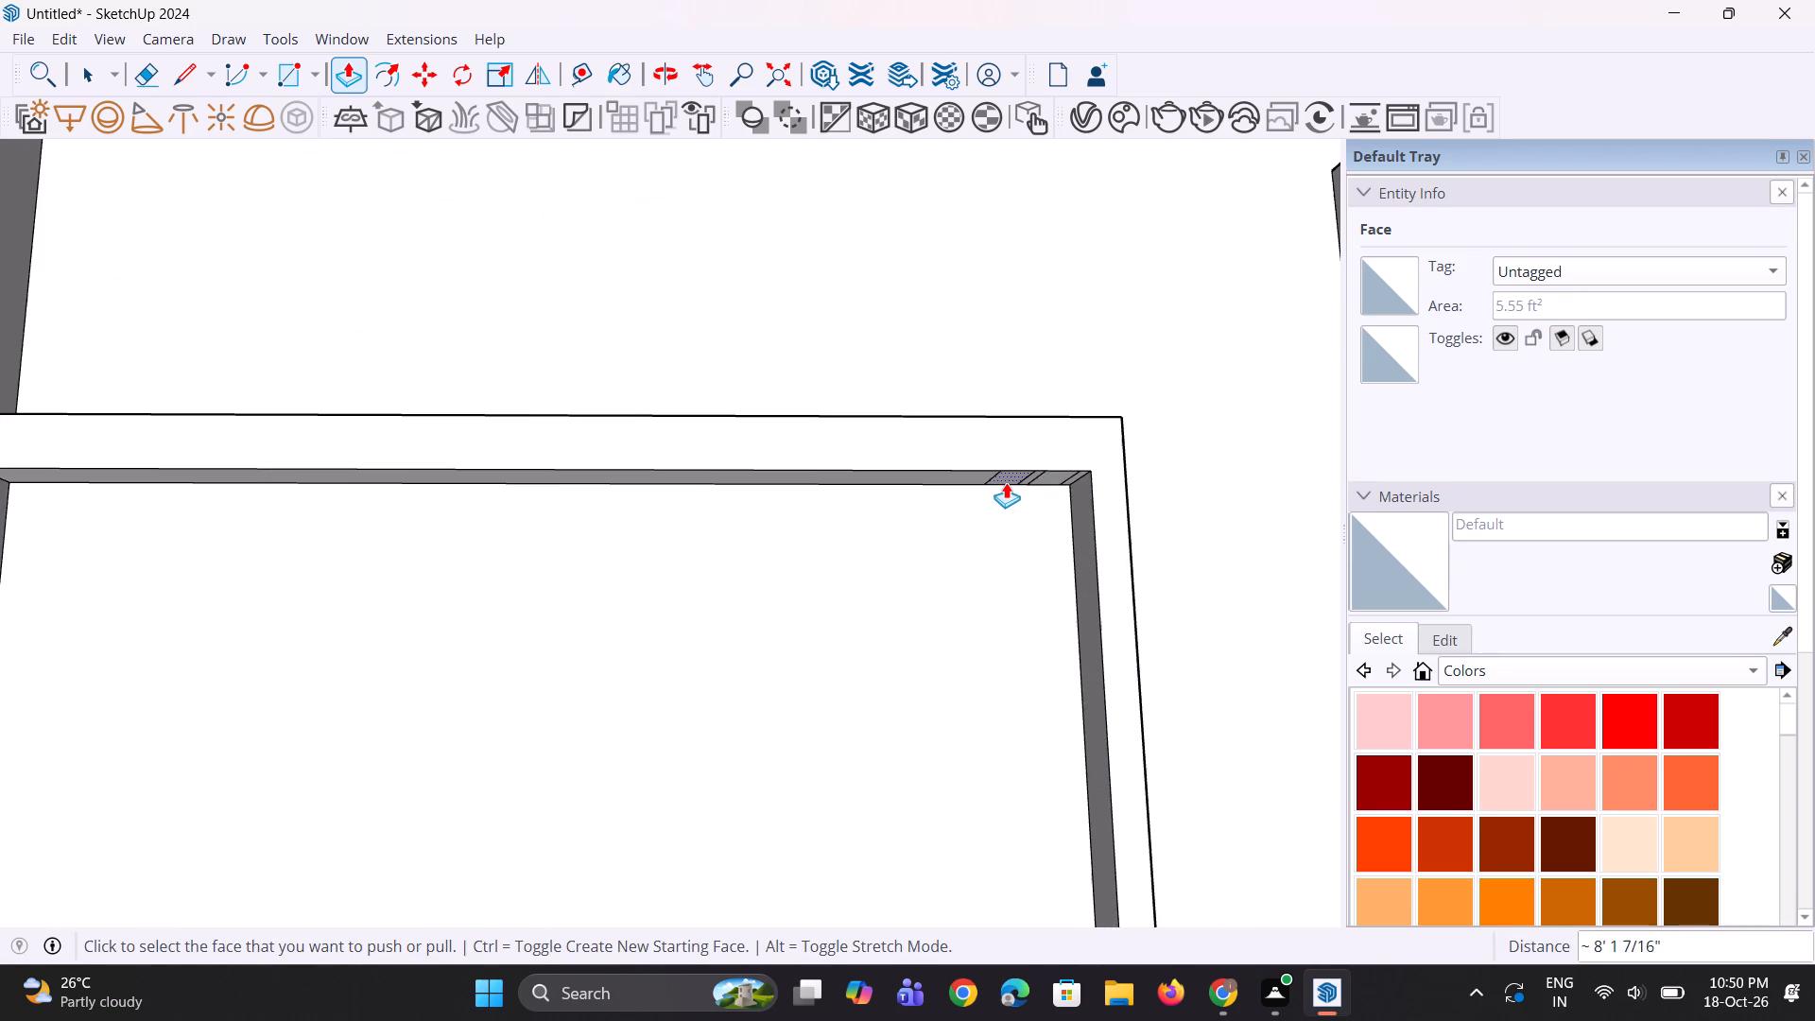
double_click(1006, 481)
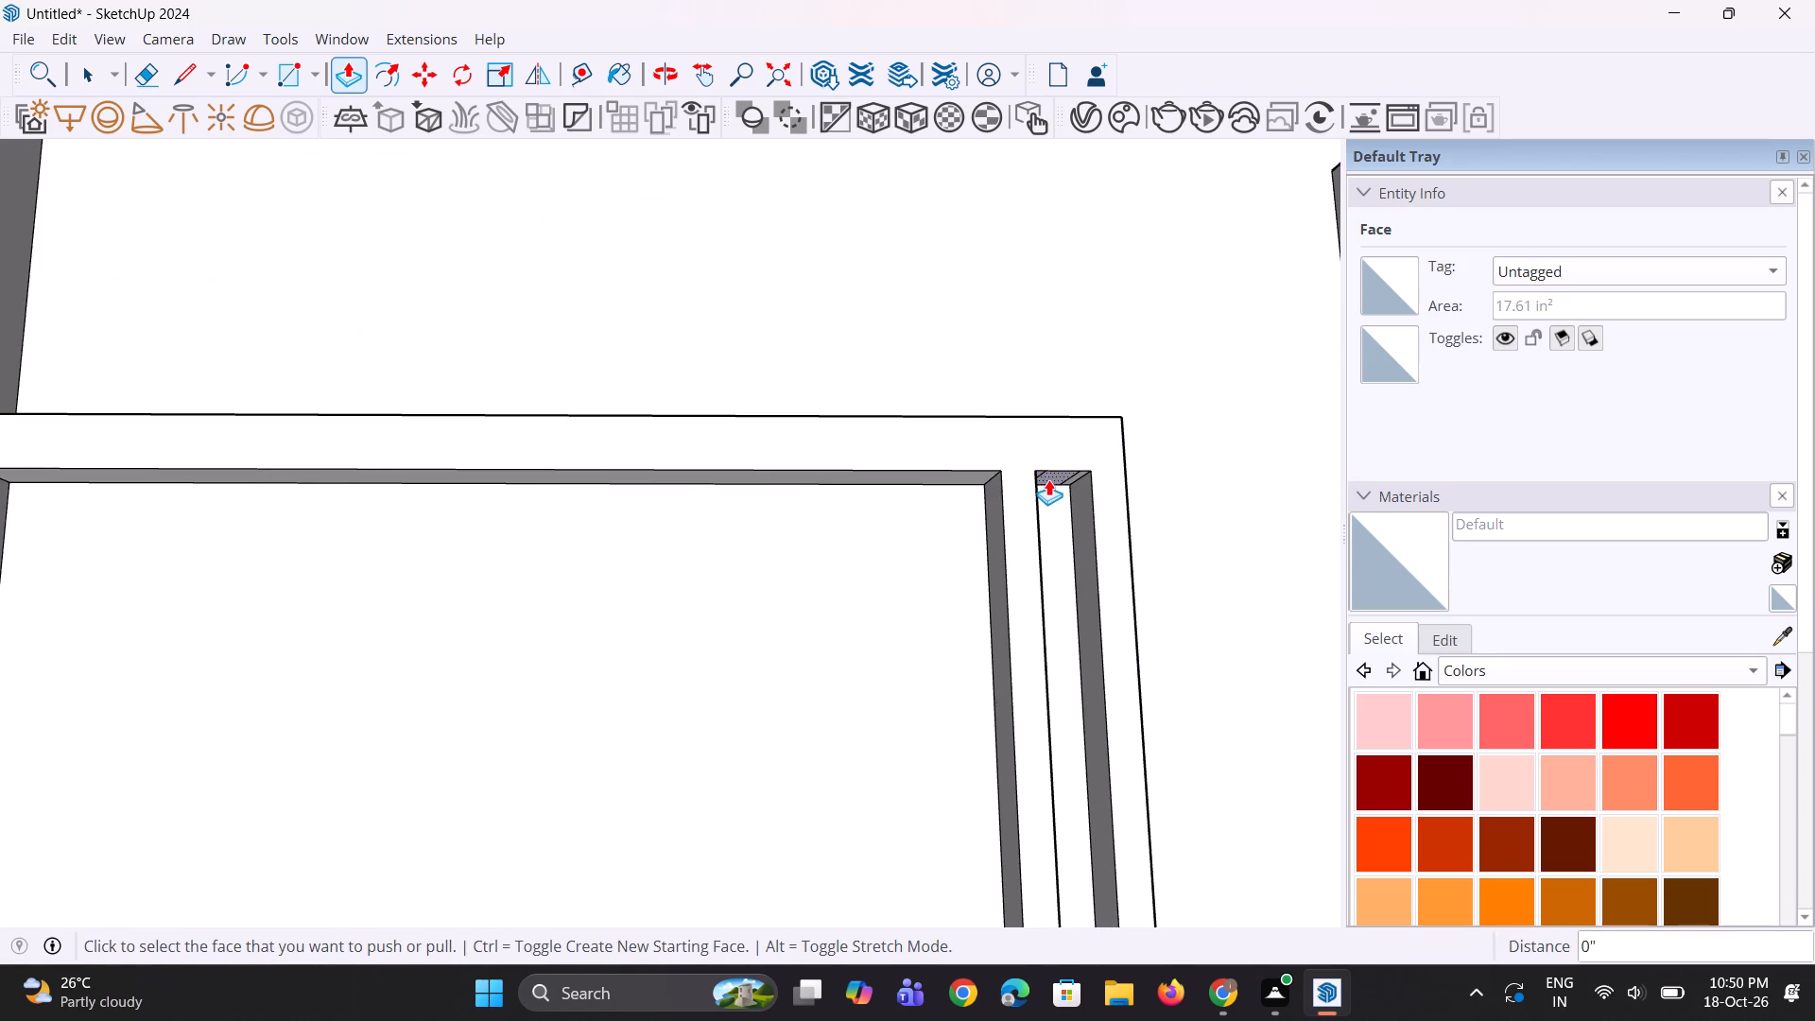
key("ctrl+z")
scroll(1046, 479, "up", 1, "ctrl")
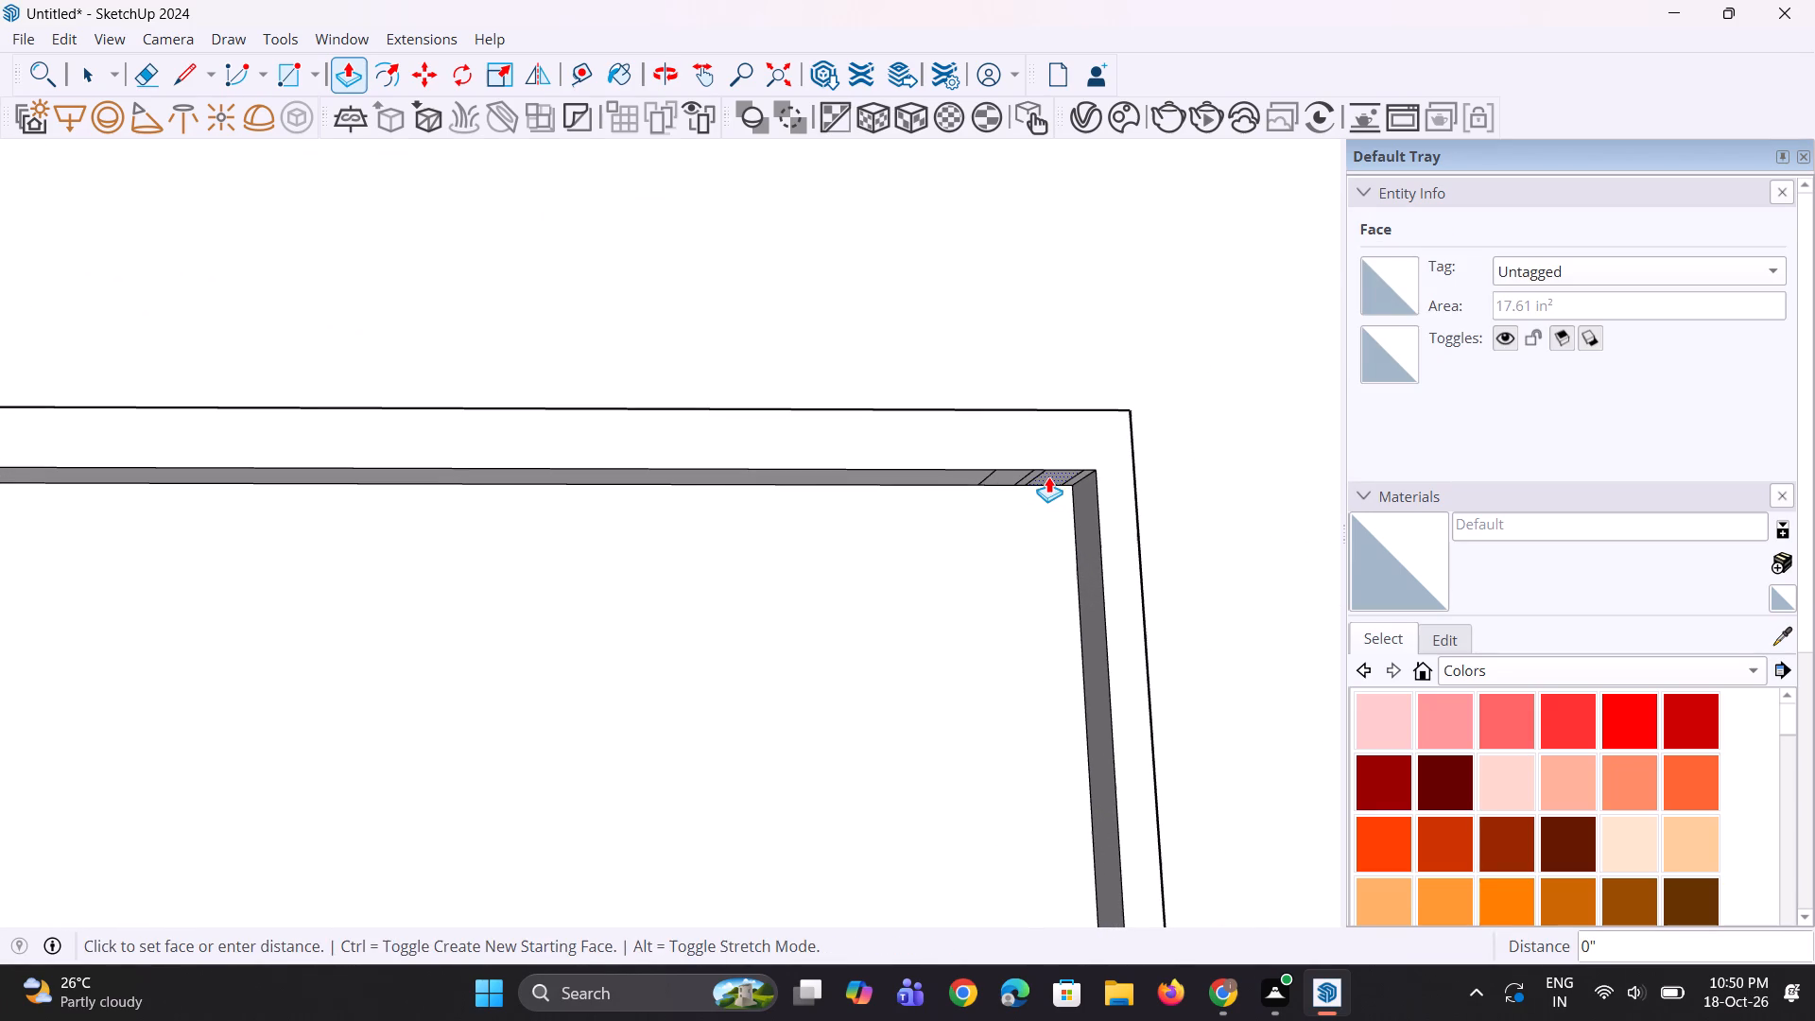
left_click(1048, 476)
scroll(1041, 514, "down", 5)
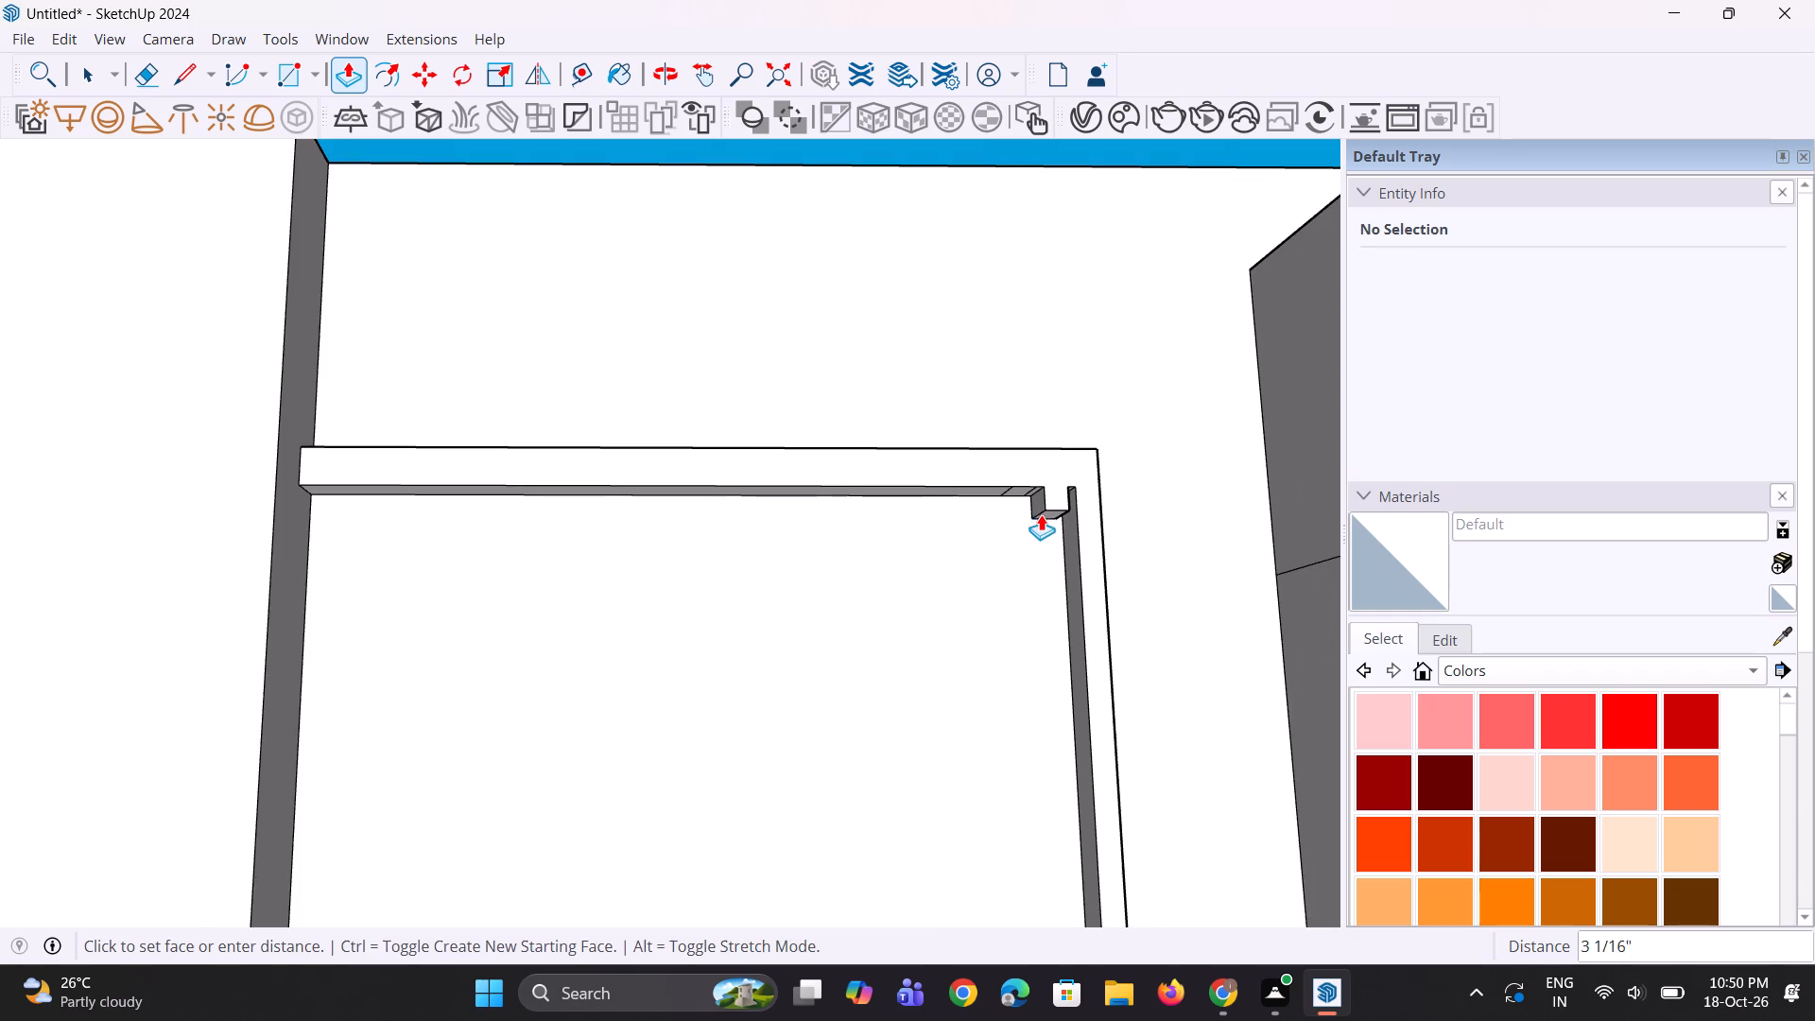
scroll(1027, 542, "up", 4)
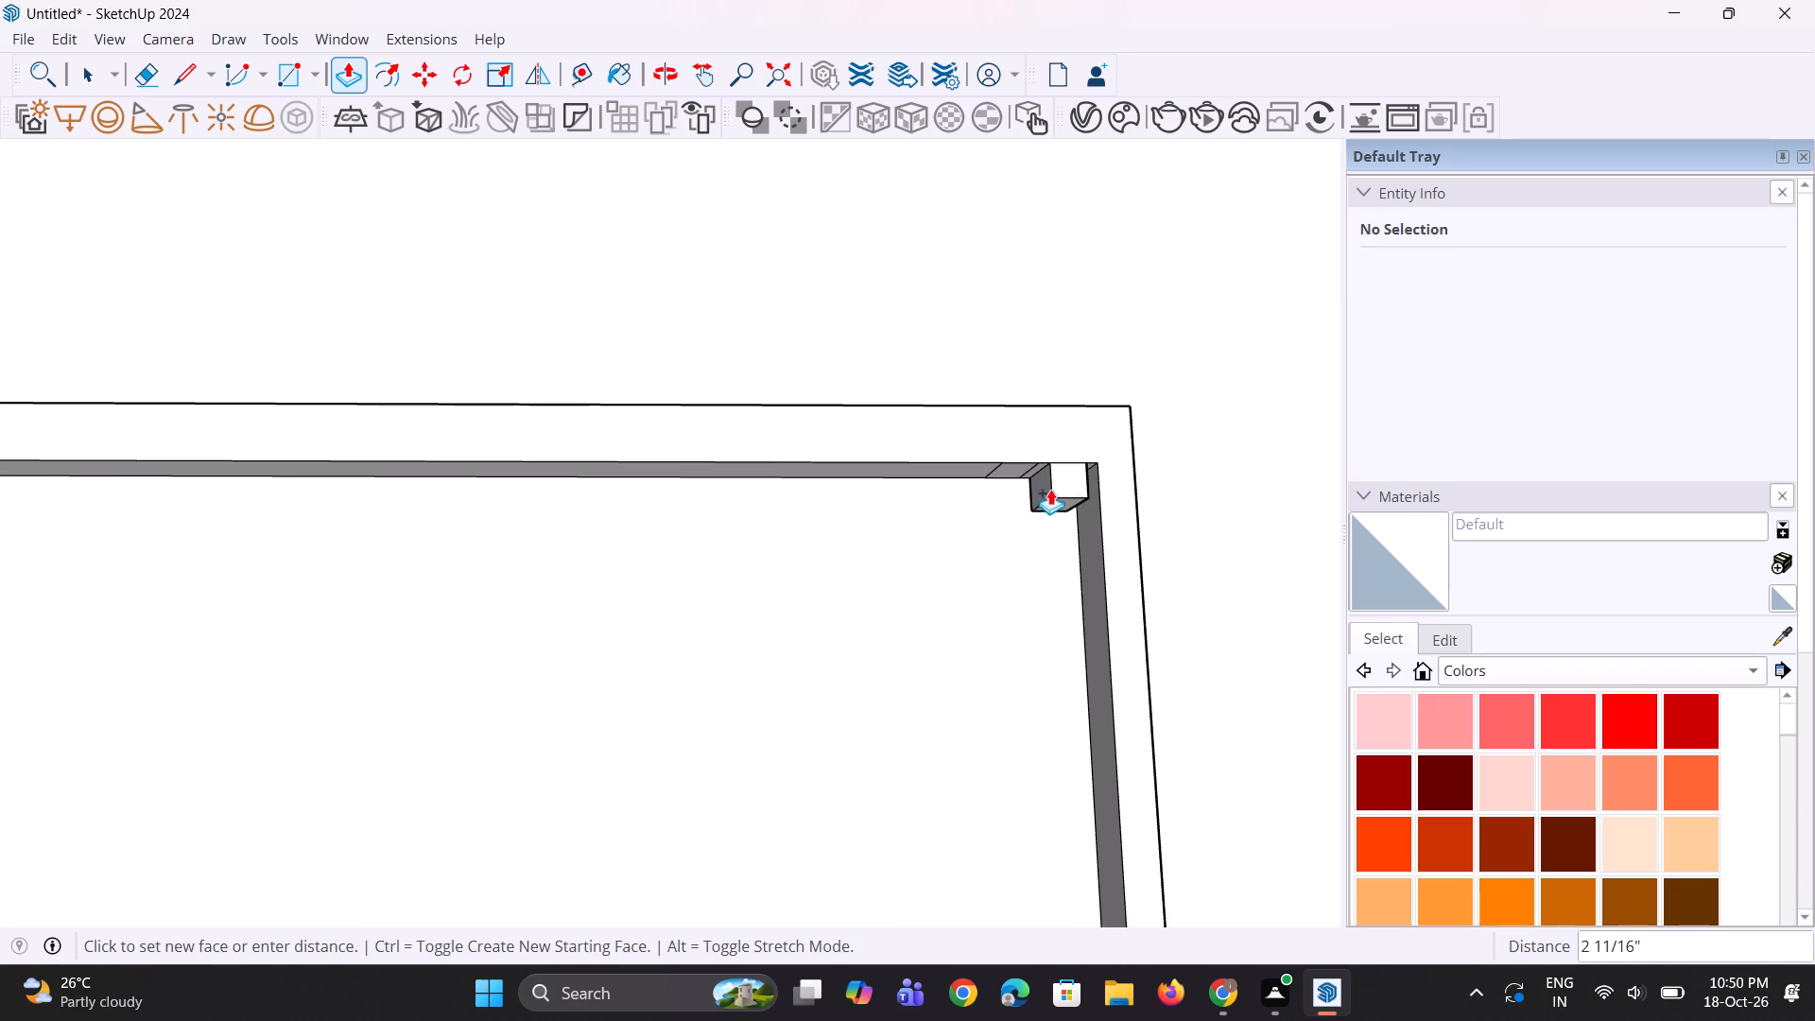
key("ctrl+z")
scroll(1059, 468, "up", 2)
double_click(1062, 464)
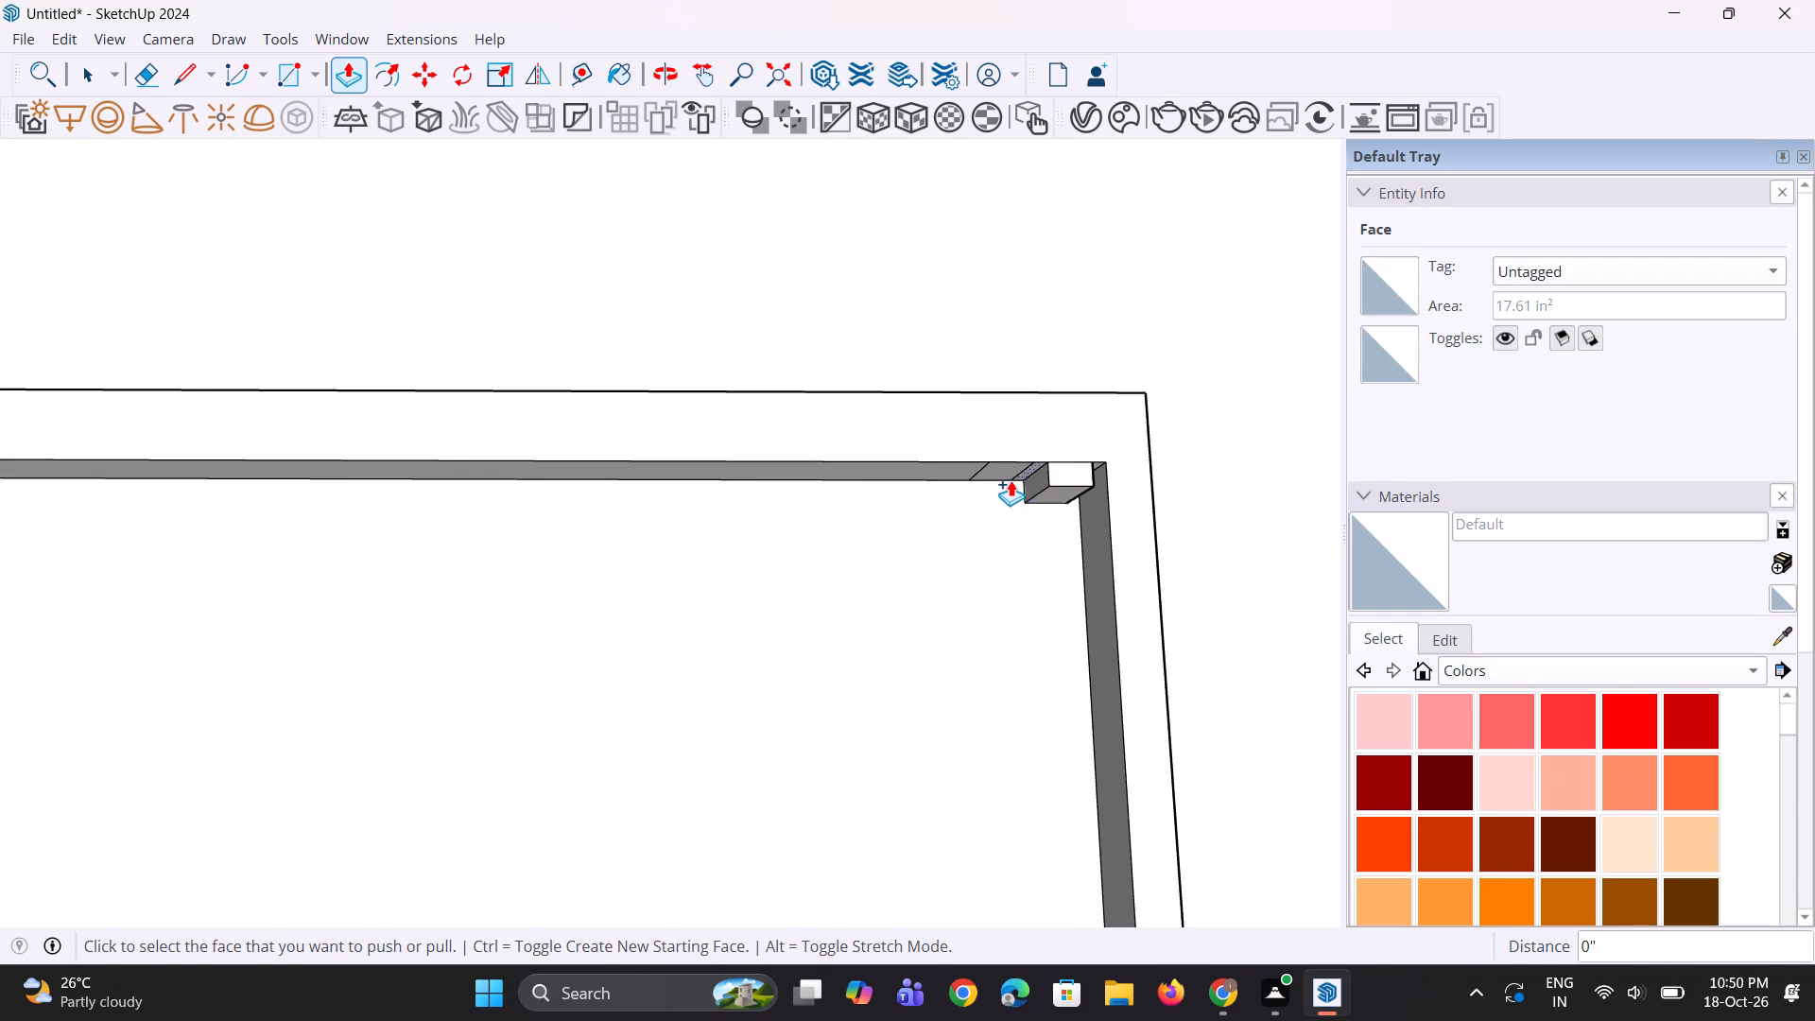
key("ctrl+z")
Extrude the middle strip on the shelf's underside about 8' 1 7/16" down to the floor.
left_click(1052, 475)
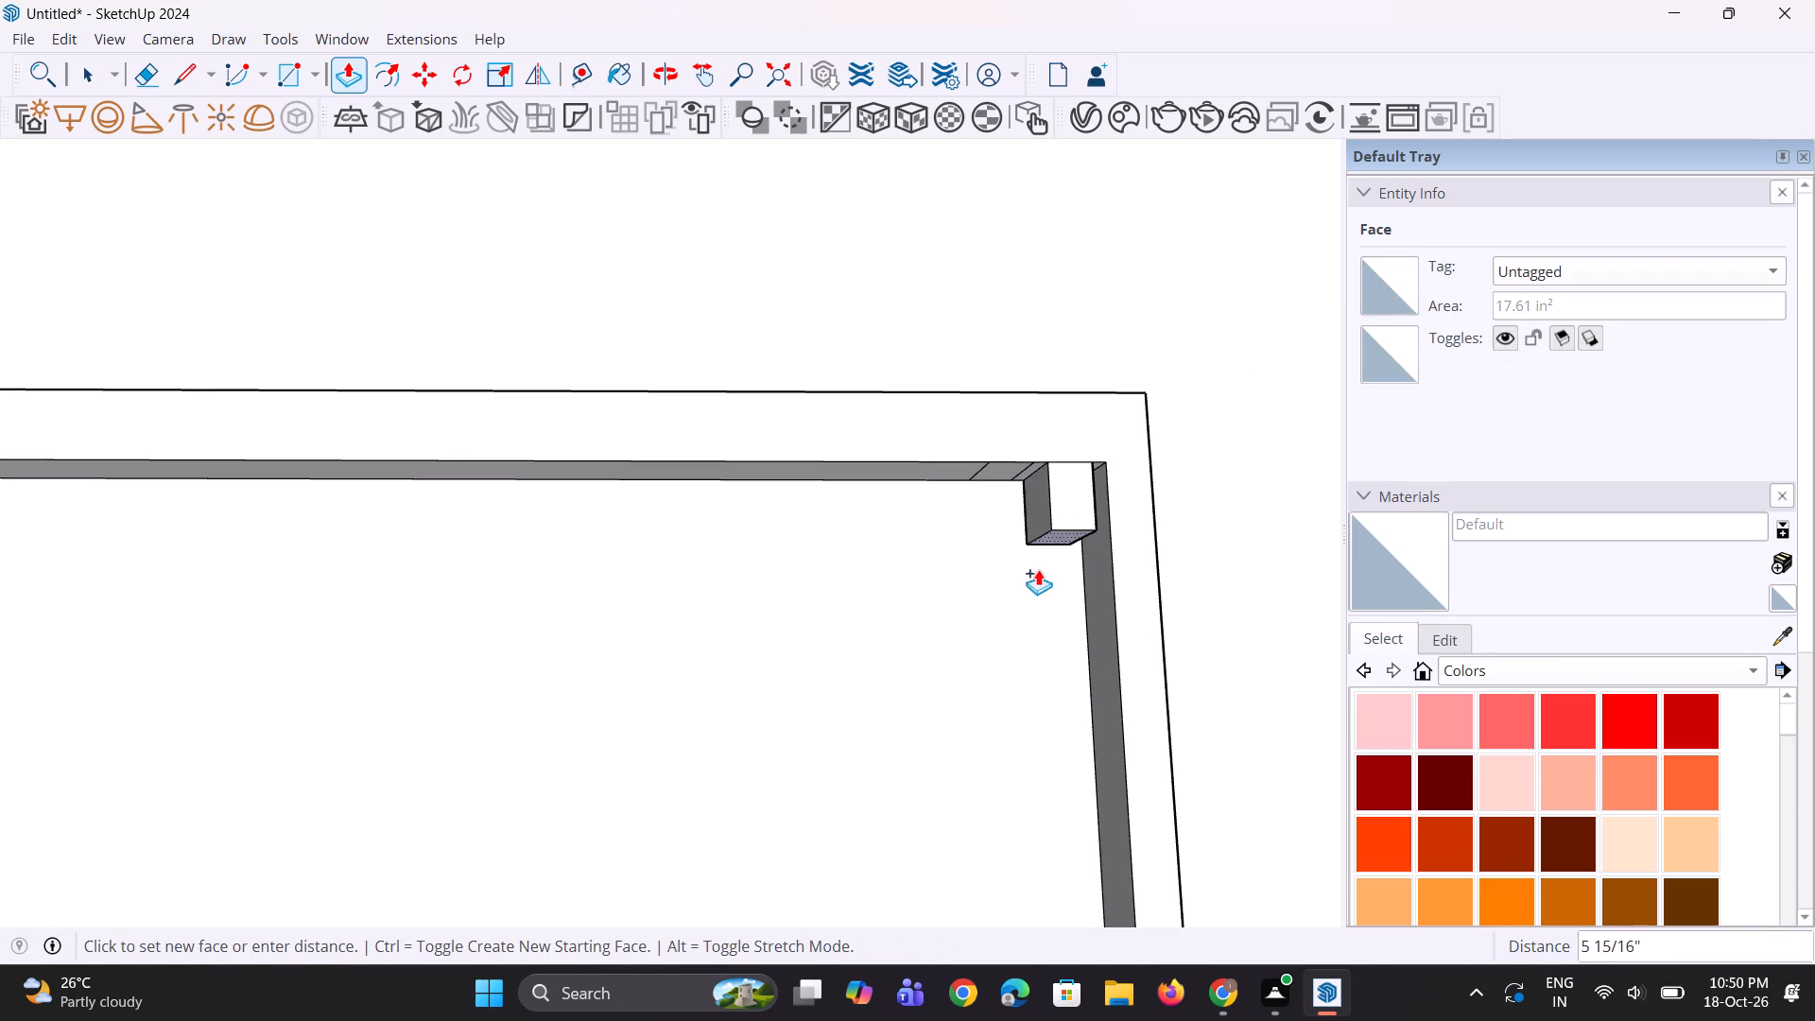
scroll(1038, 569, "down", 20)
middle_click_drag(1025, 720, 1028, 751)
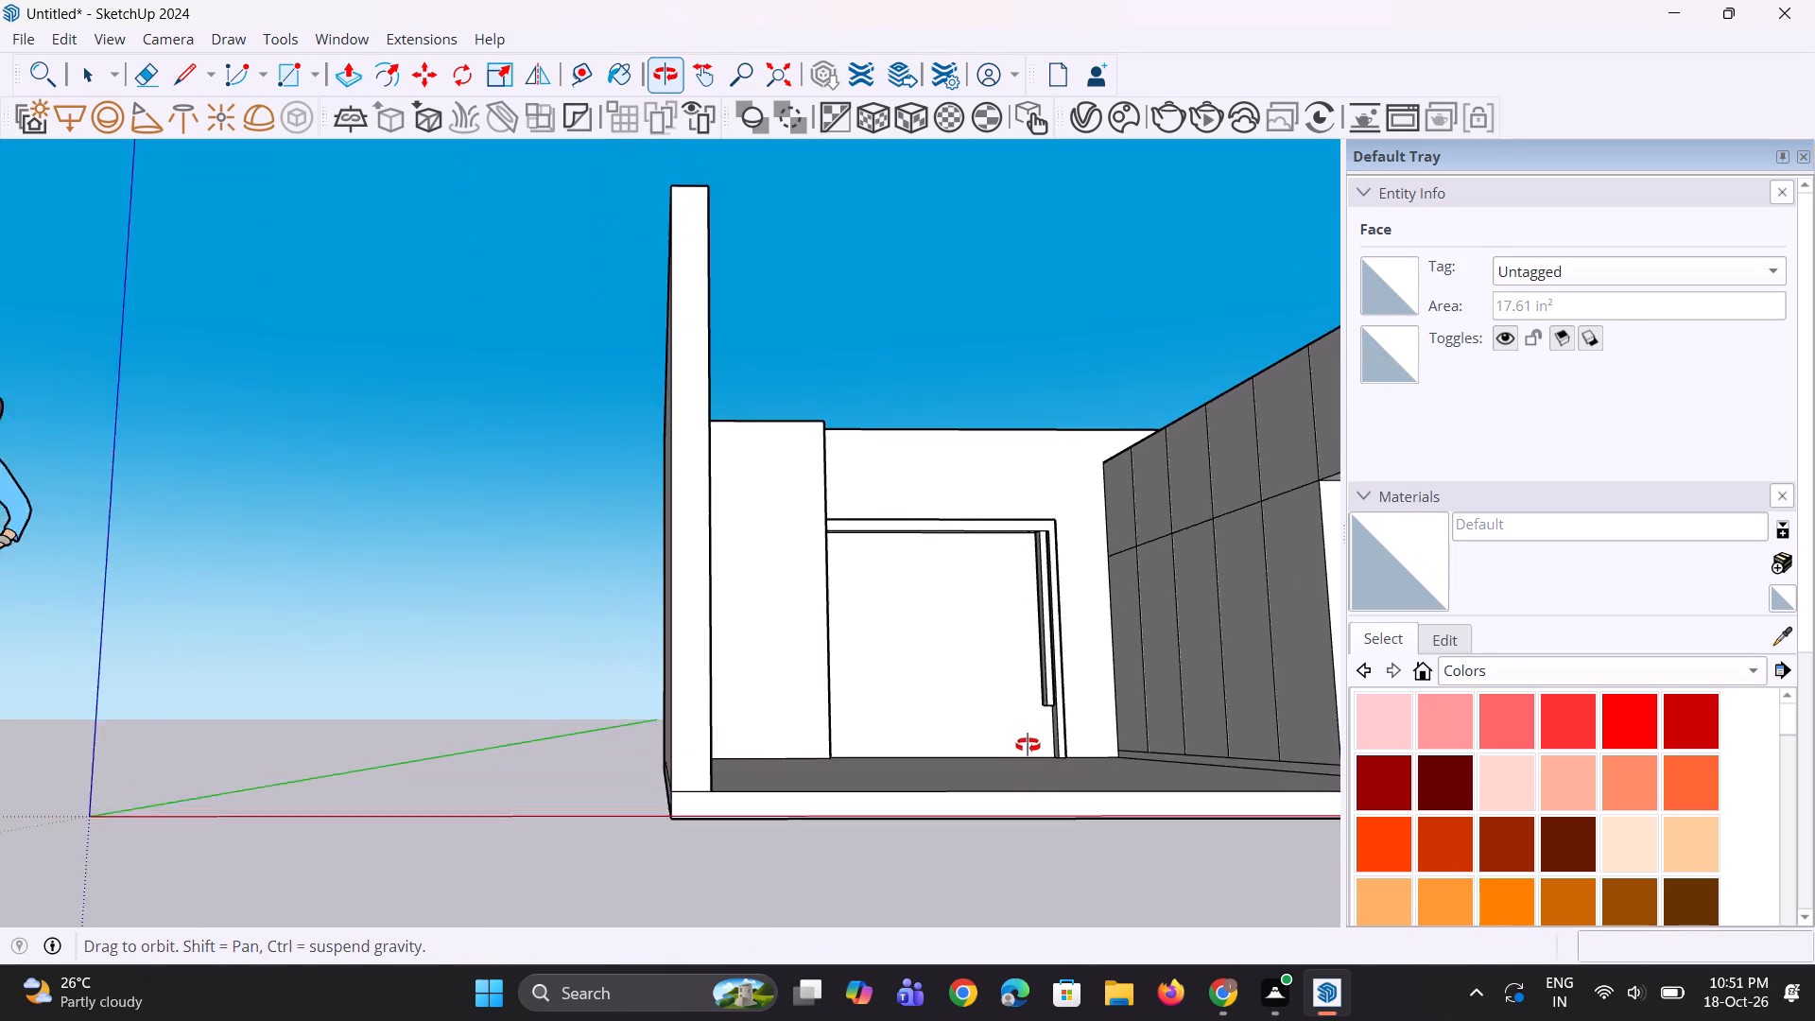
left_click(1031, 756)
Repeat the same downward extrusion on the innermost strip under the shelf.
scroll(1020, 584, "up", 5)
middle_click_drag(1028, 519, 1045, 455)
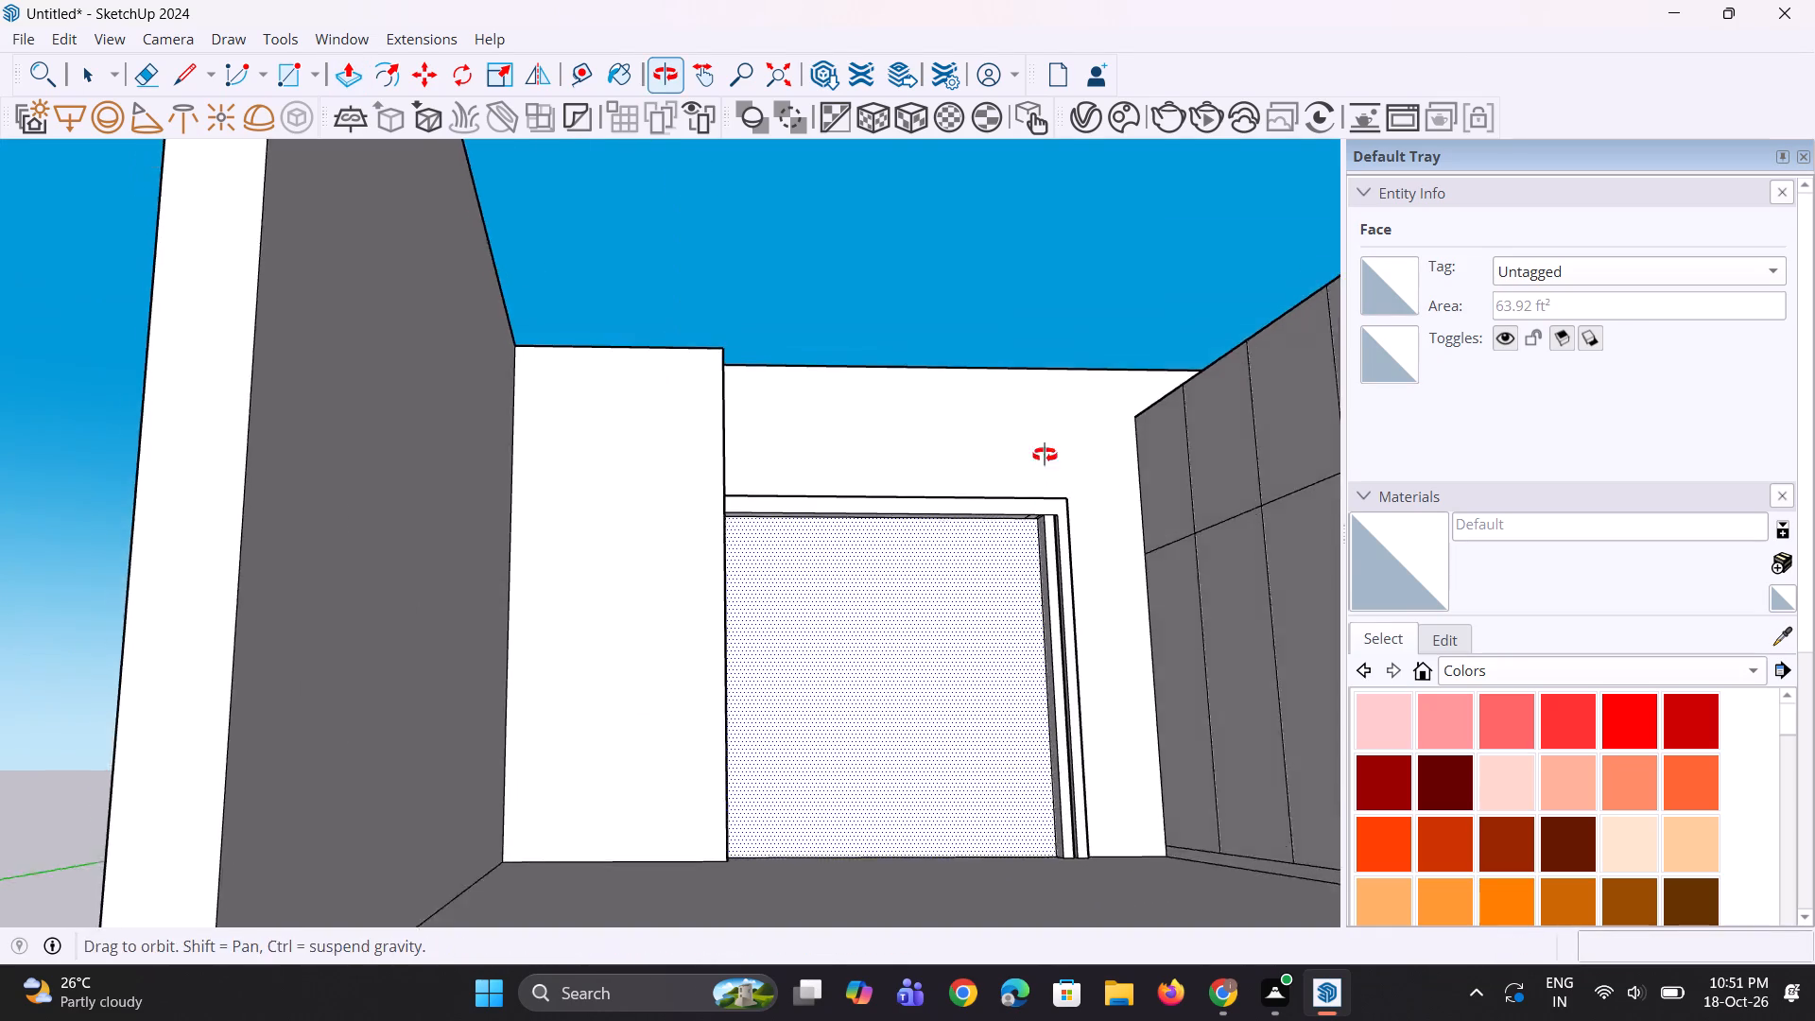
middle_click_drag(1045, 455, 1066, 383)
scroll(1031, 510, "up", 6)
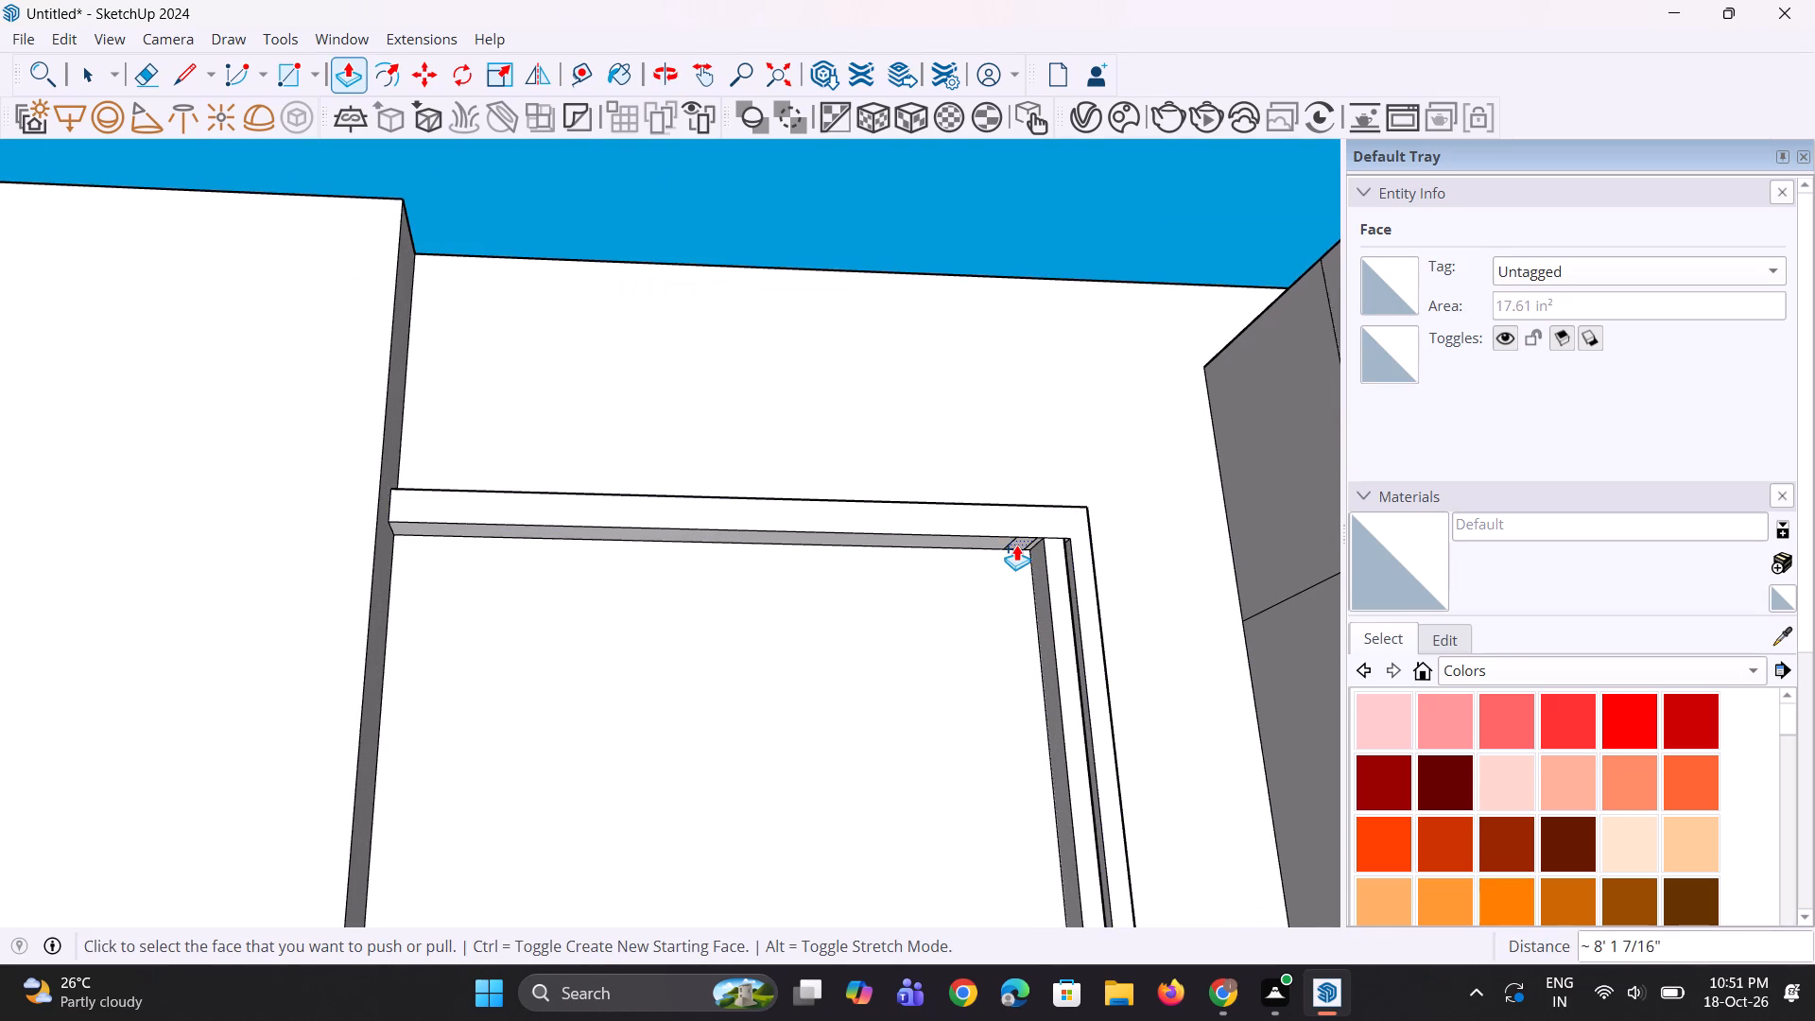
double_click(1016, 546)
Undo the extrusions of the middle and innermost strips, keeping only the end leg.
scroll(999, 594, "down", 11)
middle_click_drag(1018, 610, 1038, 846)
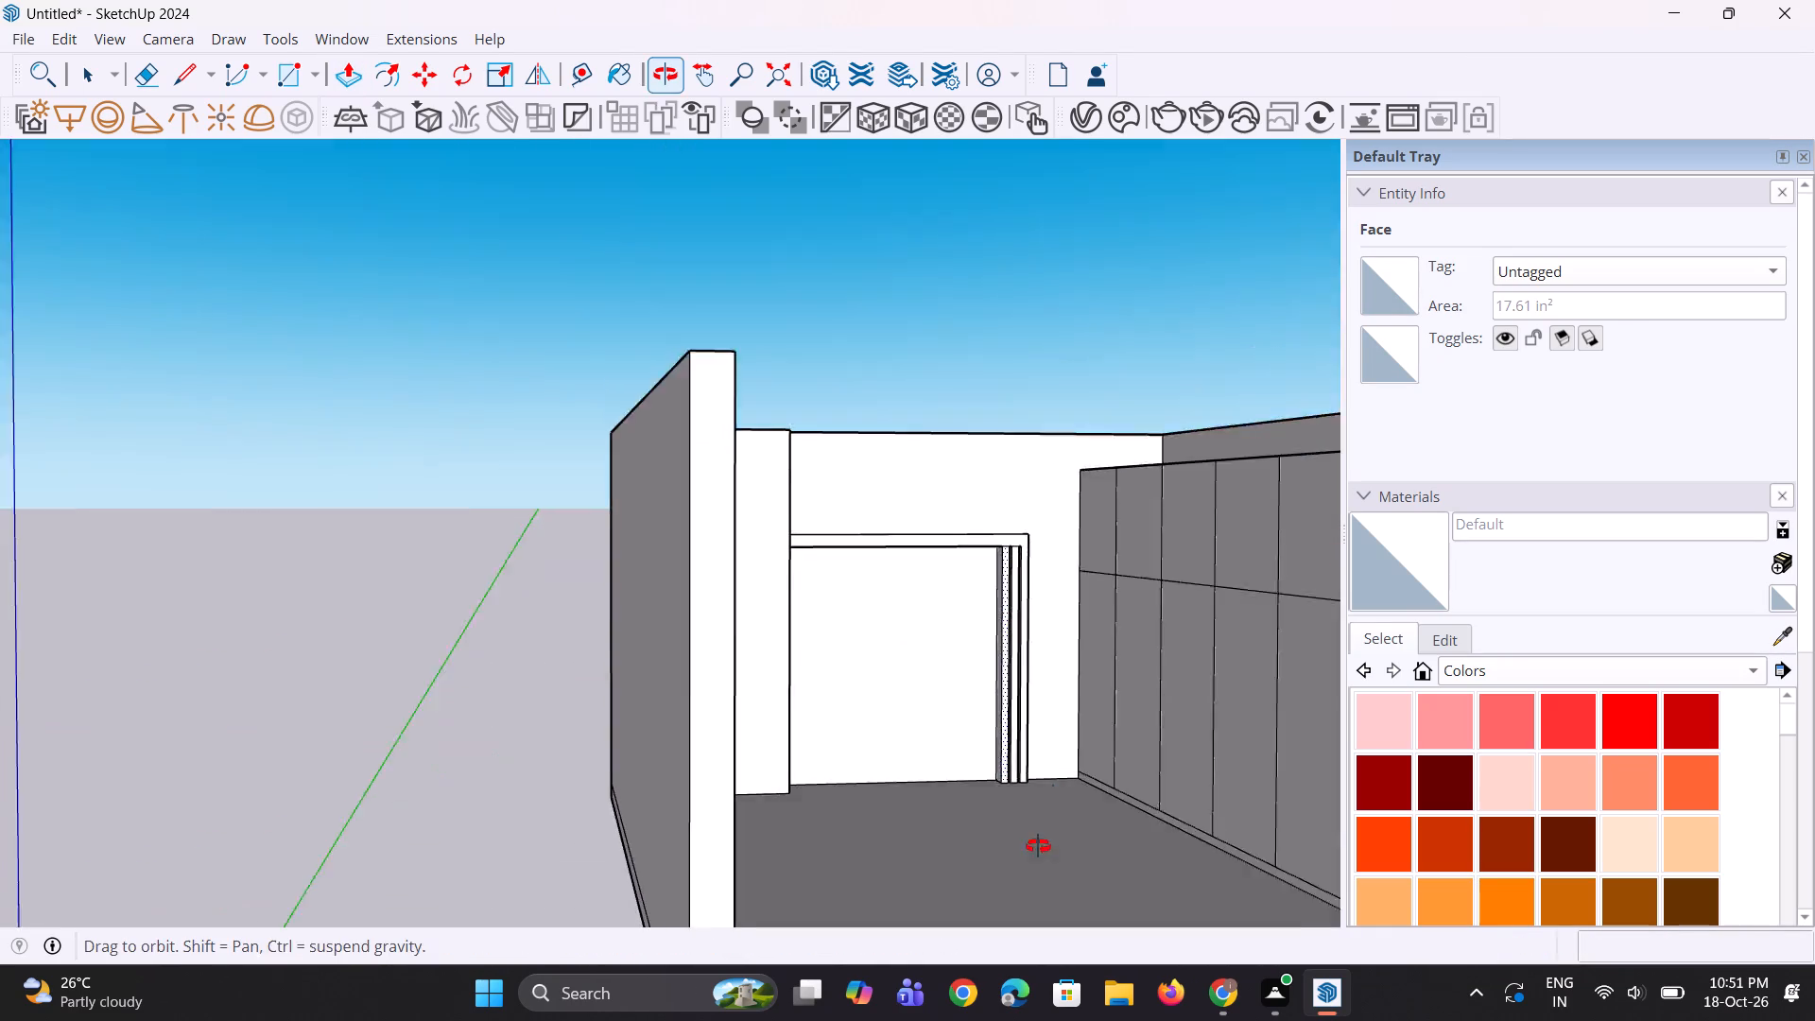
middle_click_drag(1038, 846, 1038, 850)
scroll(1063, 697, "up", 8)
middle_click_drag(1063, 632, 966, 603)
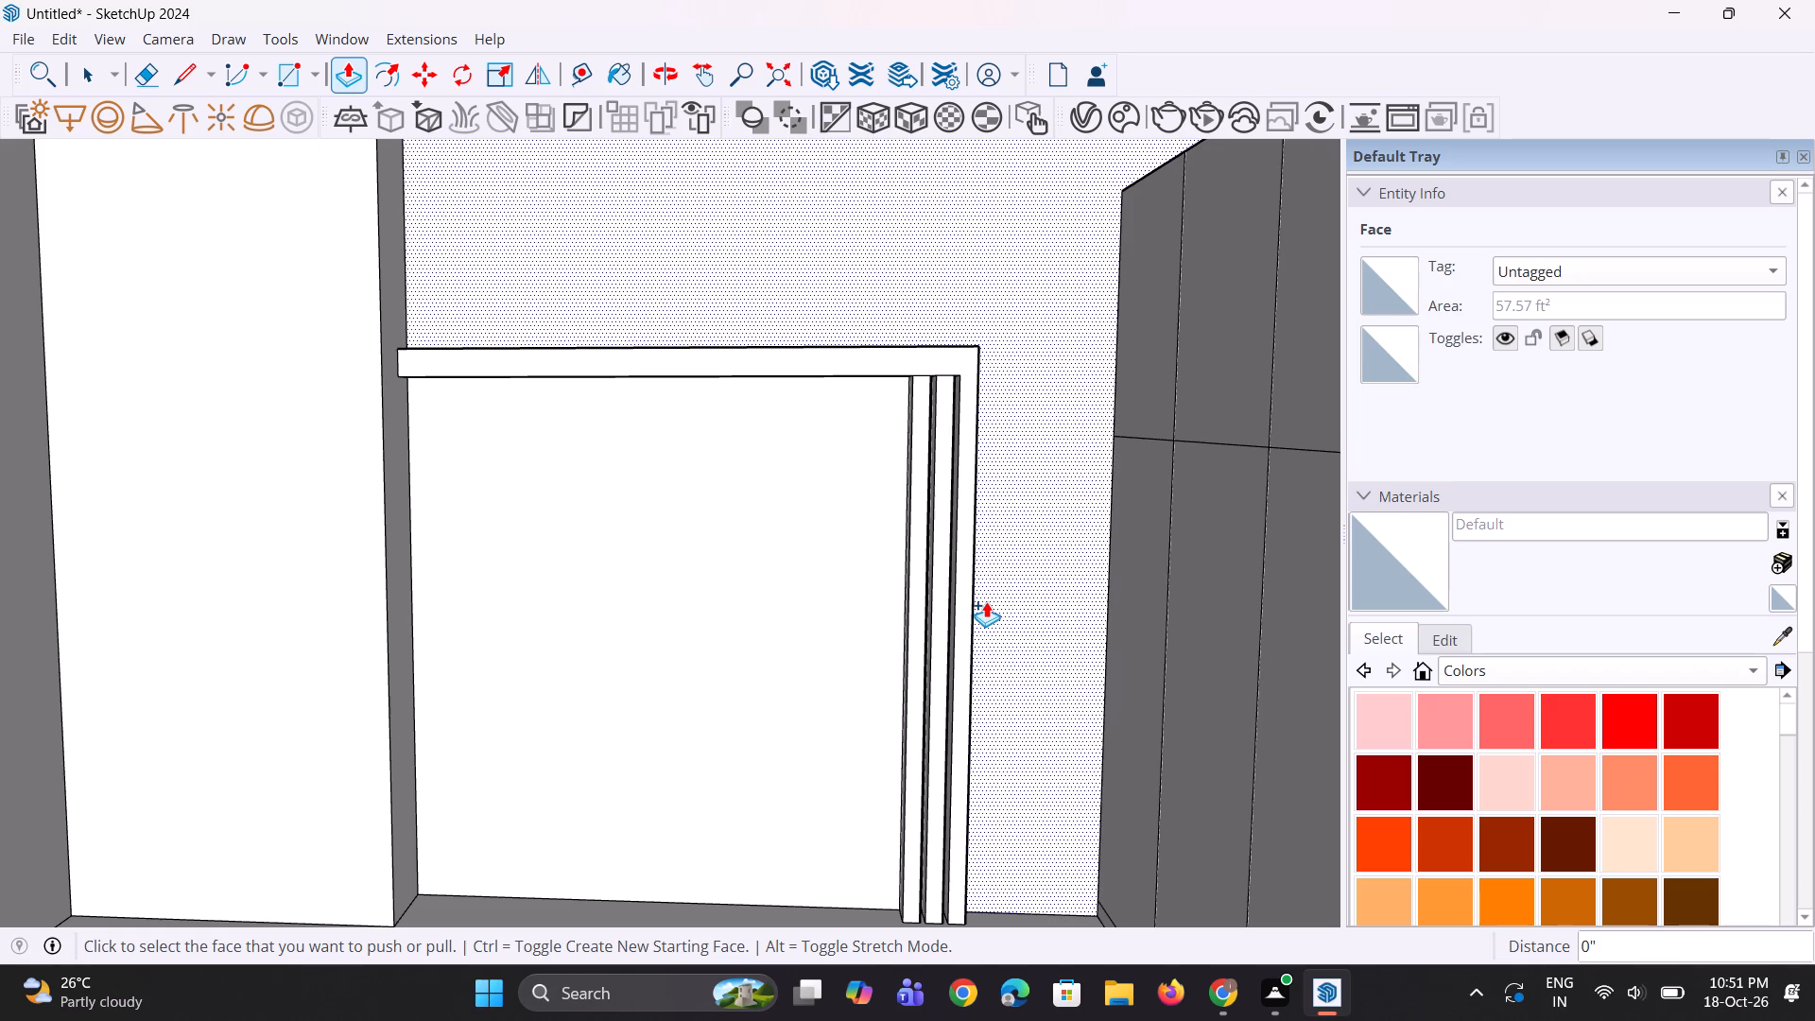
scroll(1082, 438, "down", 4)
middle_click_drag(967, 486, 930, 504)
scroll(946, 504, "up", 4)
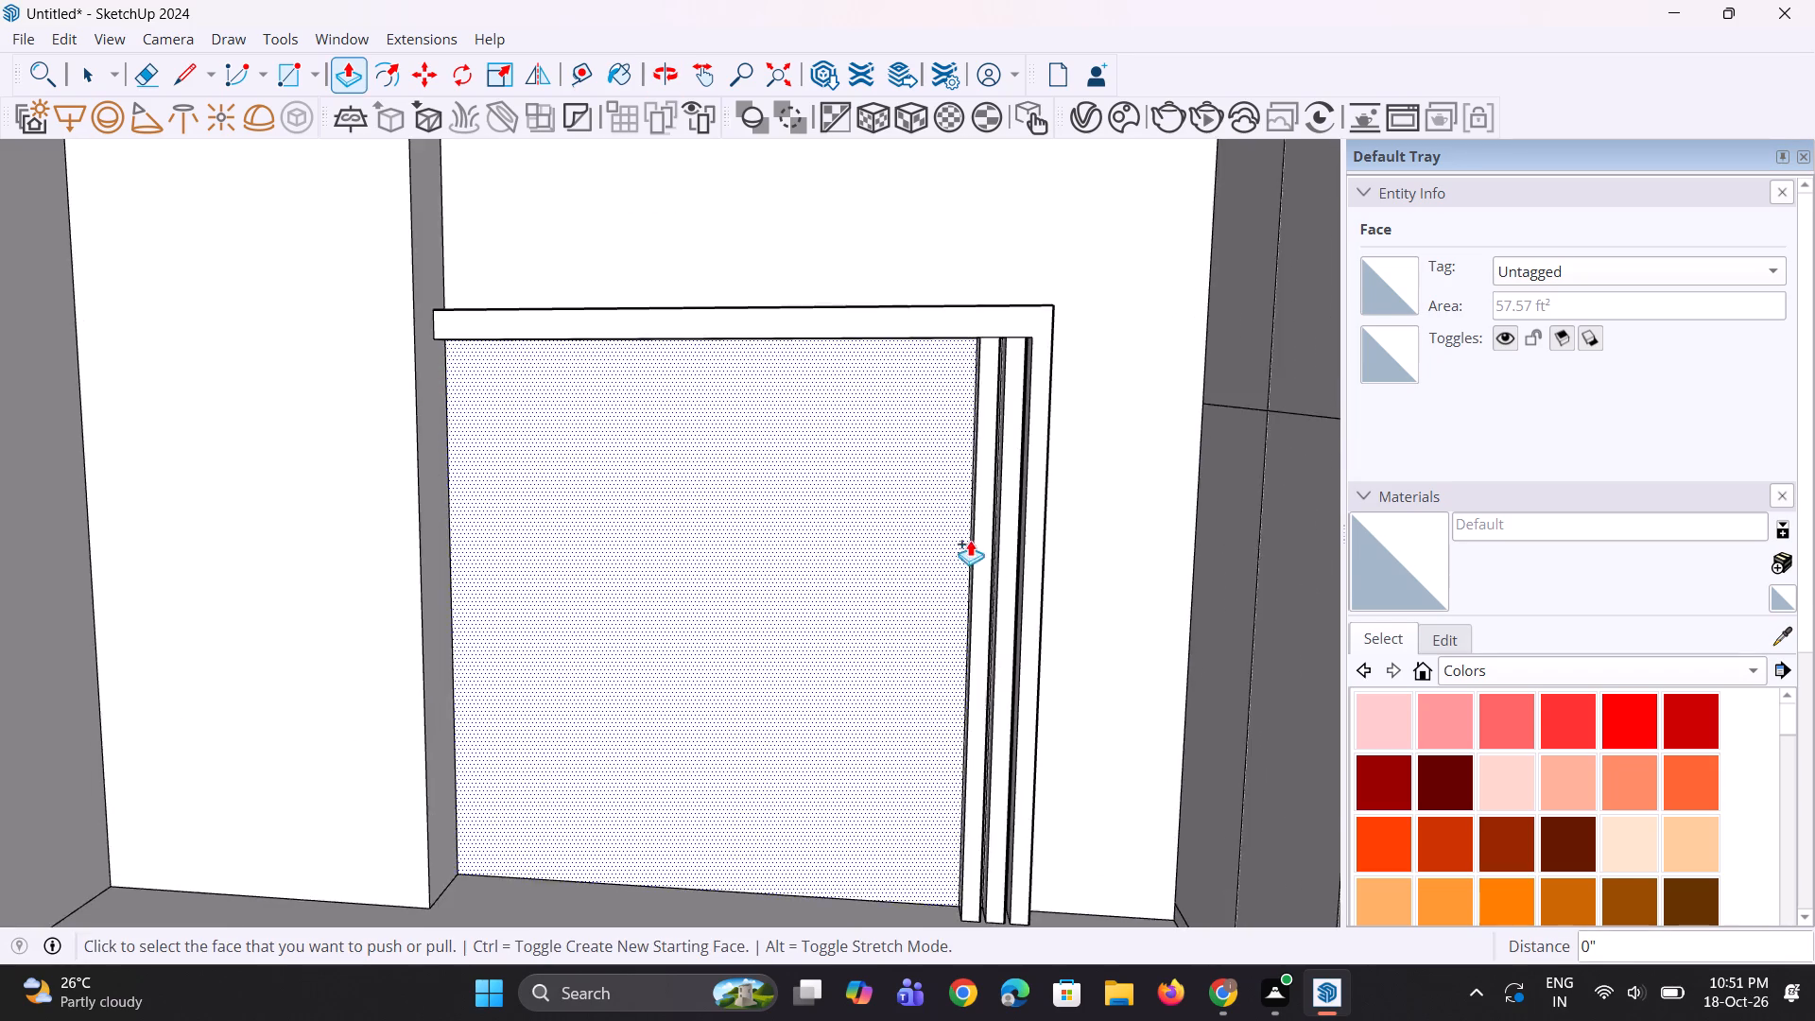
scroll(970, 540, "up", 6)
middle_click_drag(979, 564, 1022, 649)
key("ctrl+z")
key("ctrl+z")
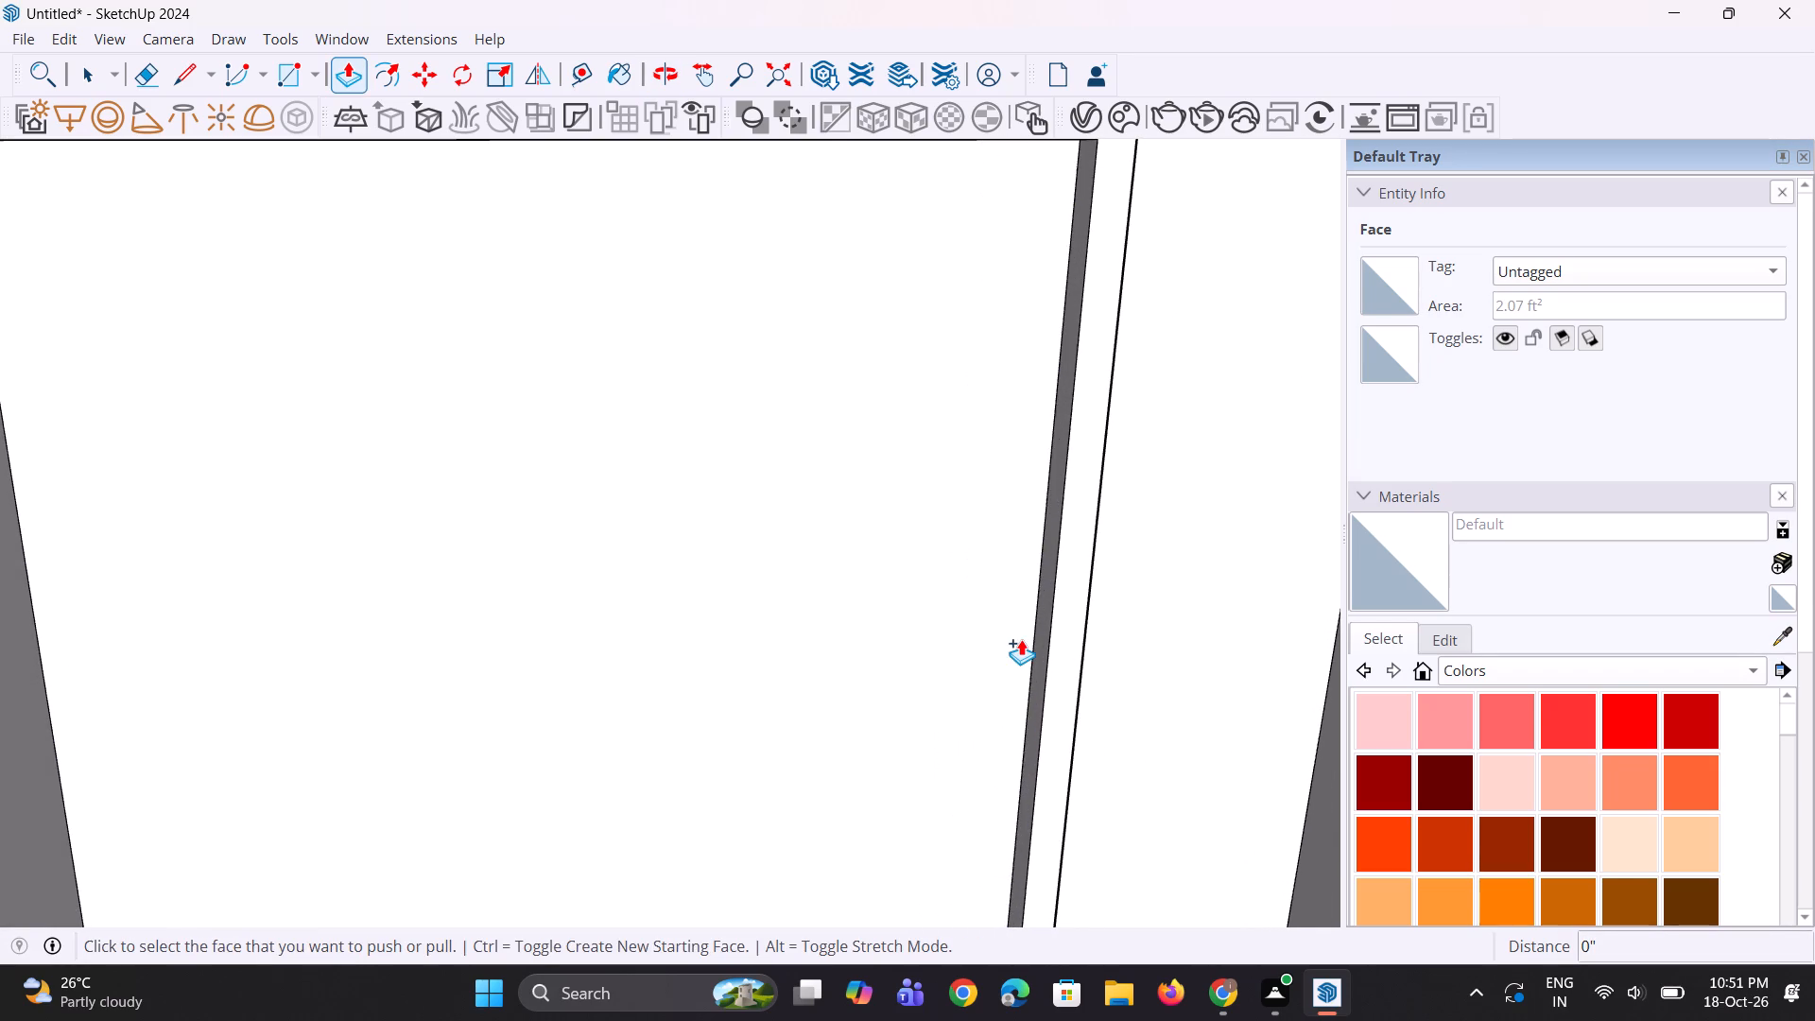
Move the innermost strip on the shelf's underside about 2 3/8" along the shelf, away from the end leg.
middle_click_drag(1023, 649, 1022, 482)
scroll(1022, 482, "down", 6)
middle_click_drag(1035, 432, 1025, 321)
key("space")
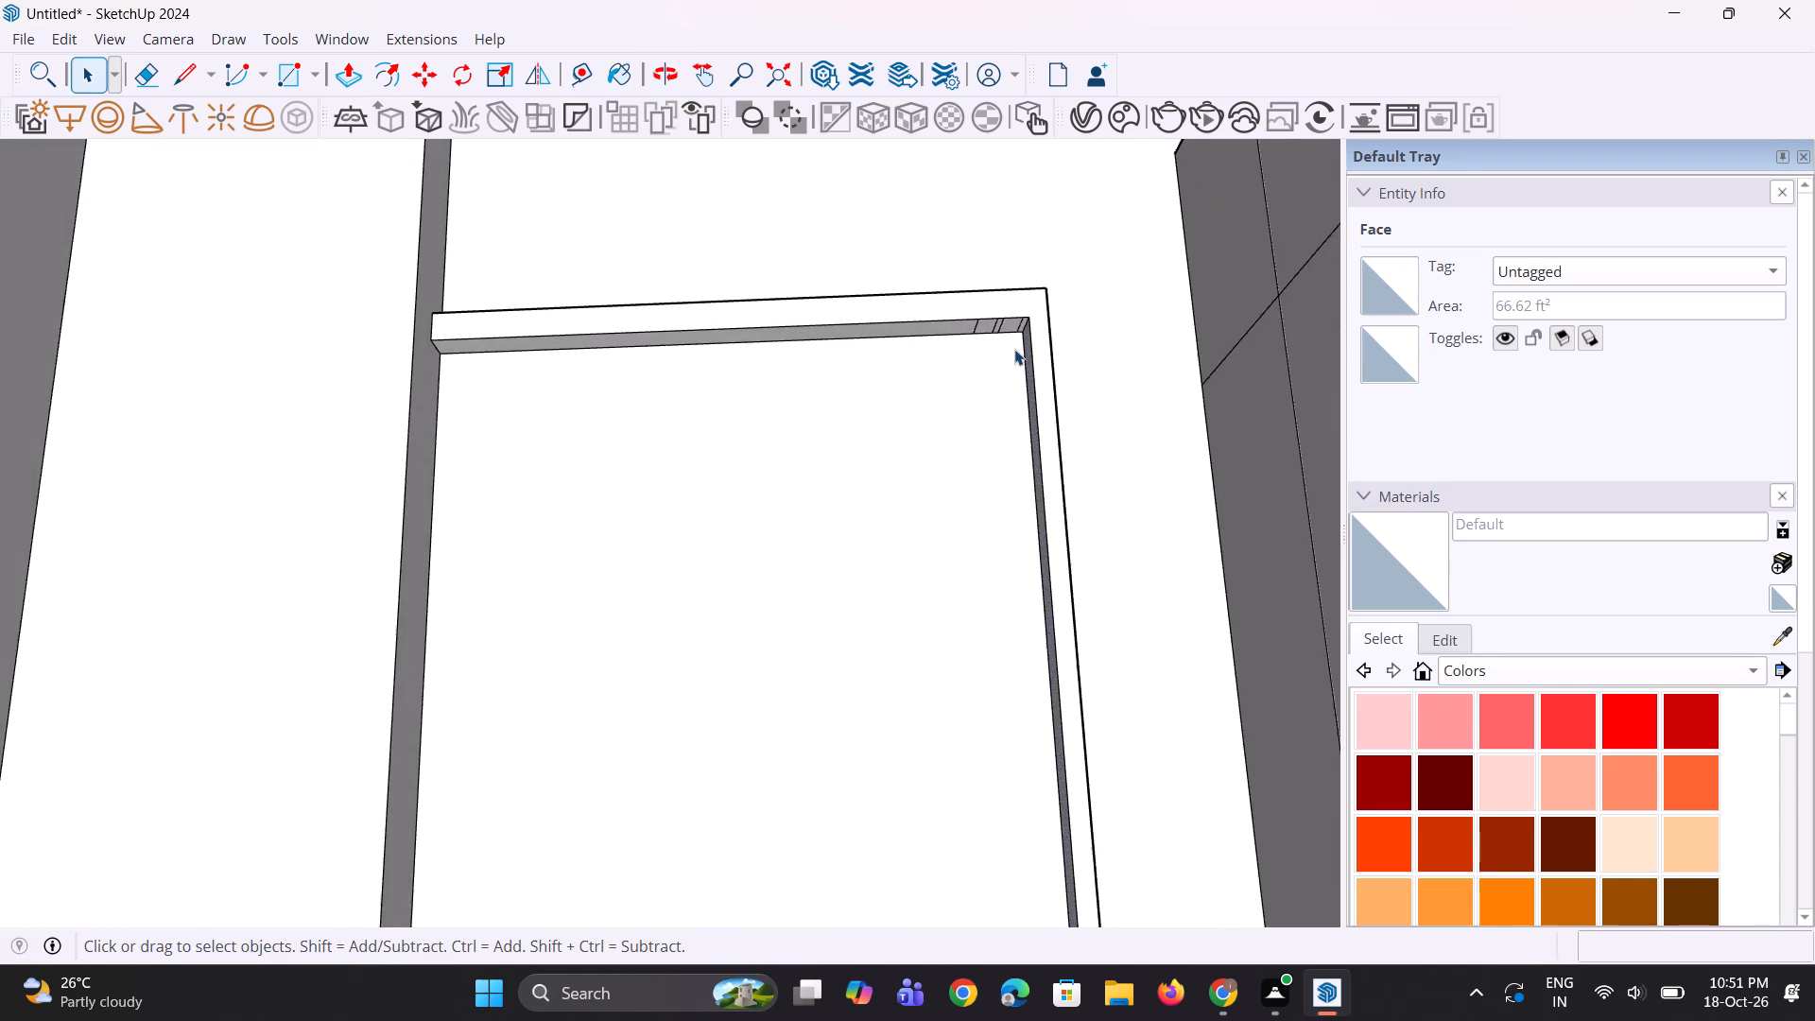
key("space")
scroll(1014, 349, "up", 8)
left_click(960, 305)
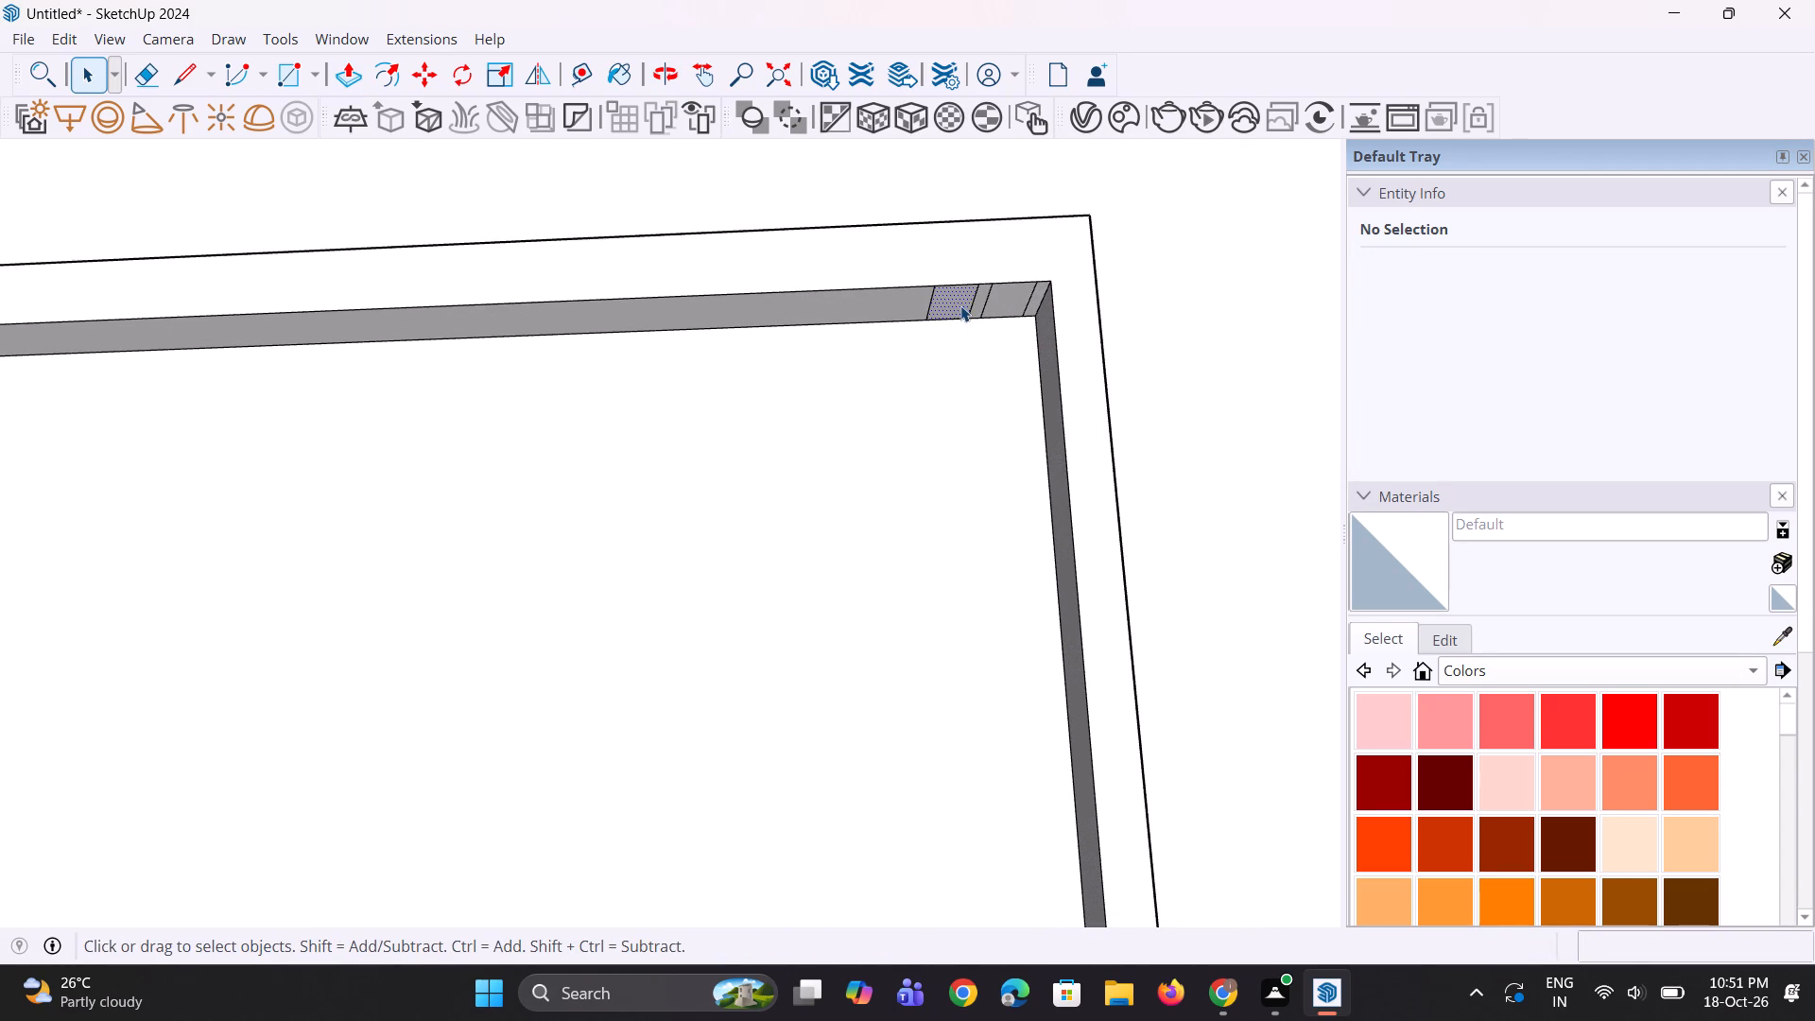
key("m")
left_click(960, 305)
left_click(927, 308)
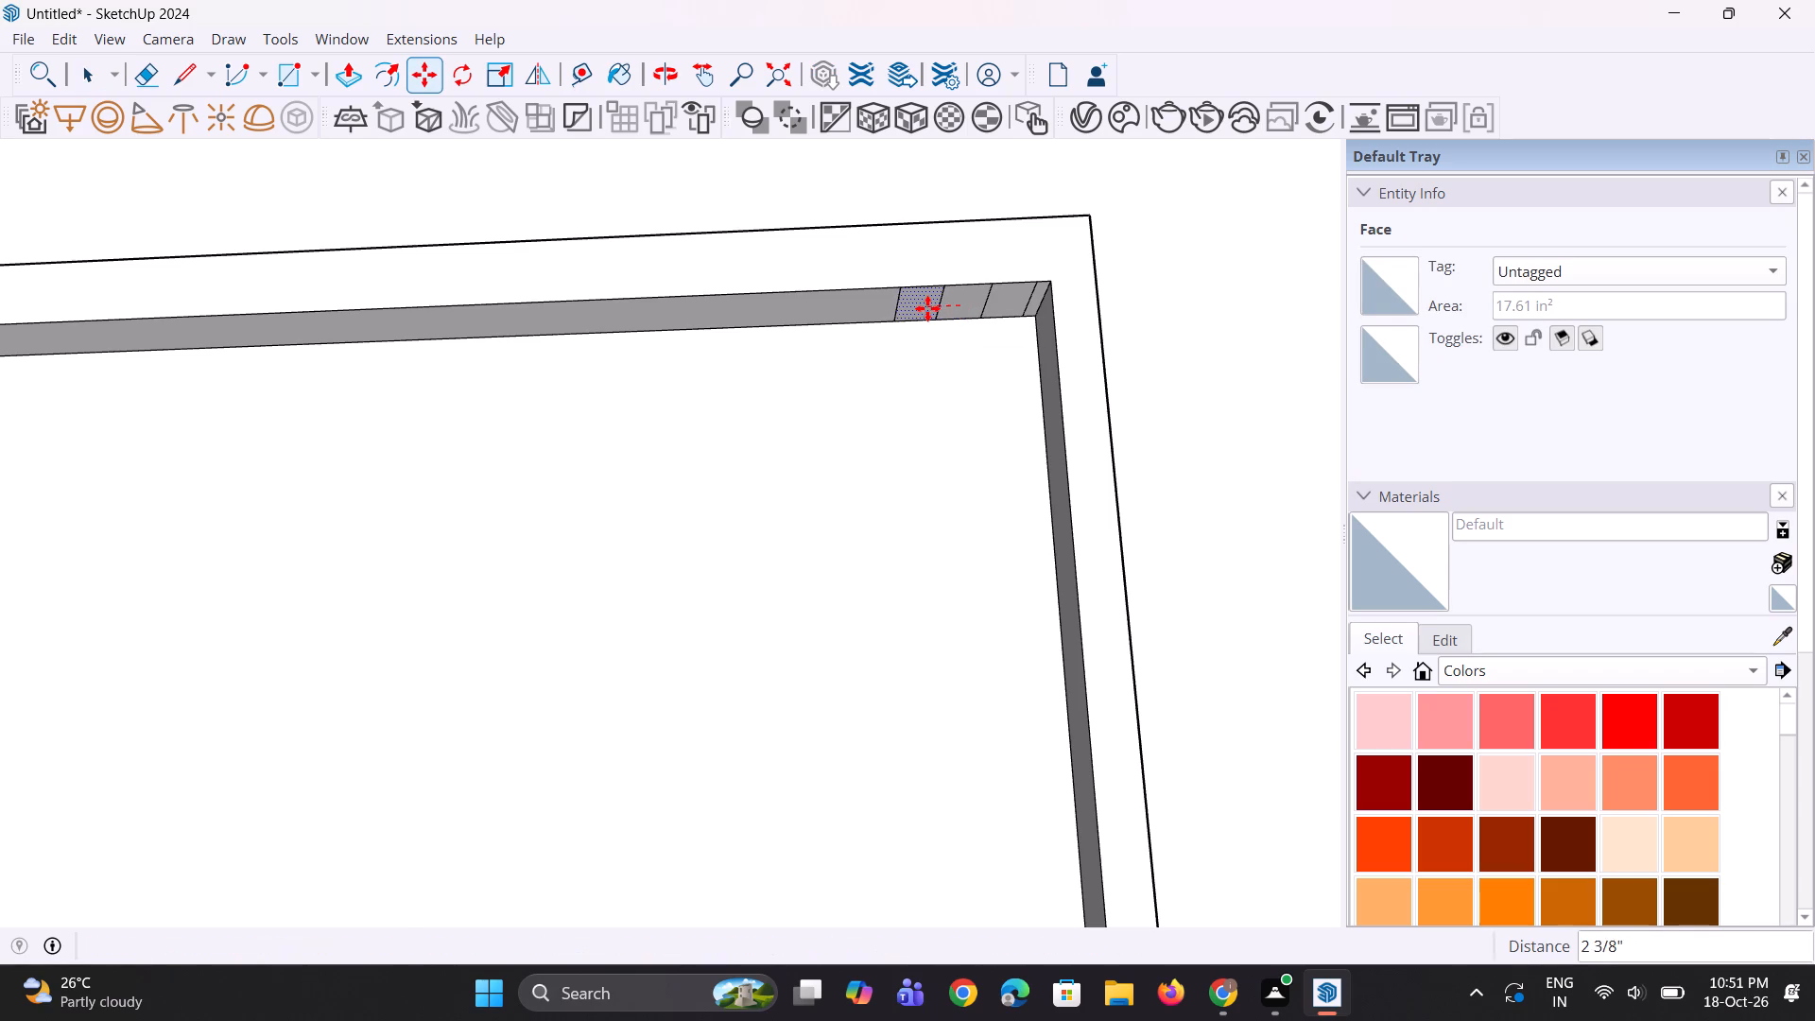
Shift the middle strip on the shelf's underside slightly away from the end leg to leave a gap.
key("space")
left_click(994, 308)
key("m")
left_click(994, 308)
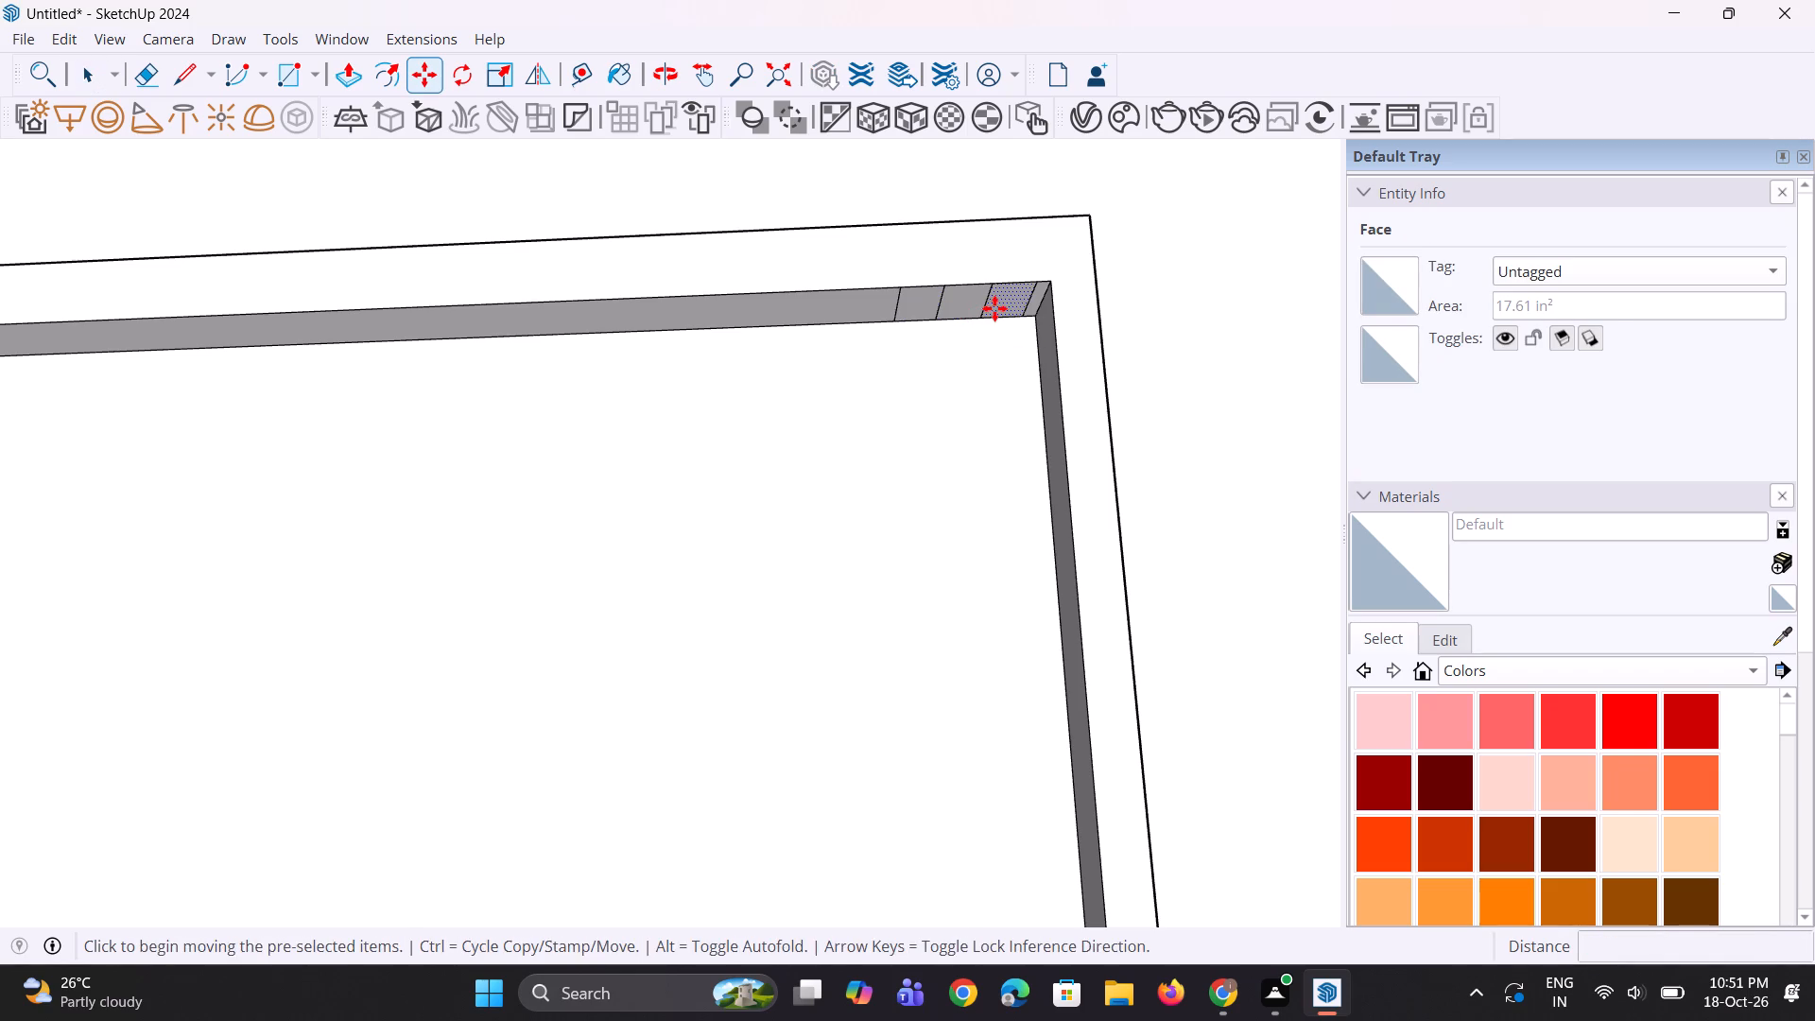
left_click(978, 308)
key("space")
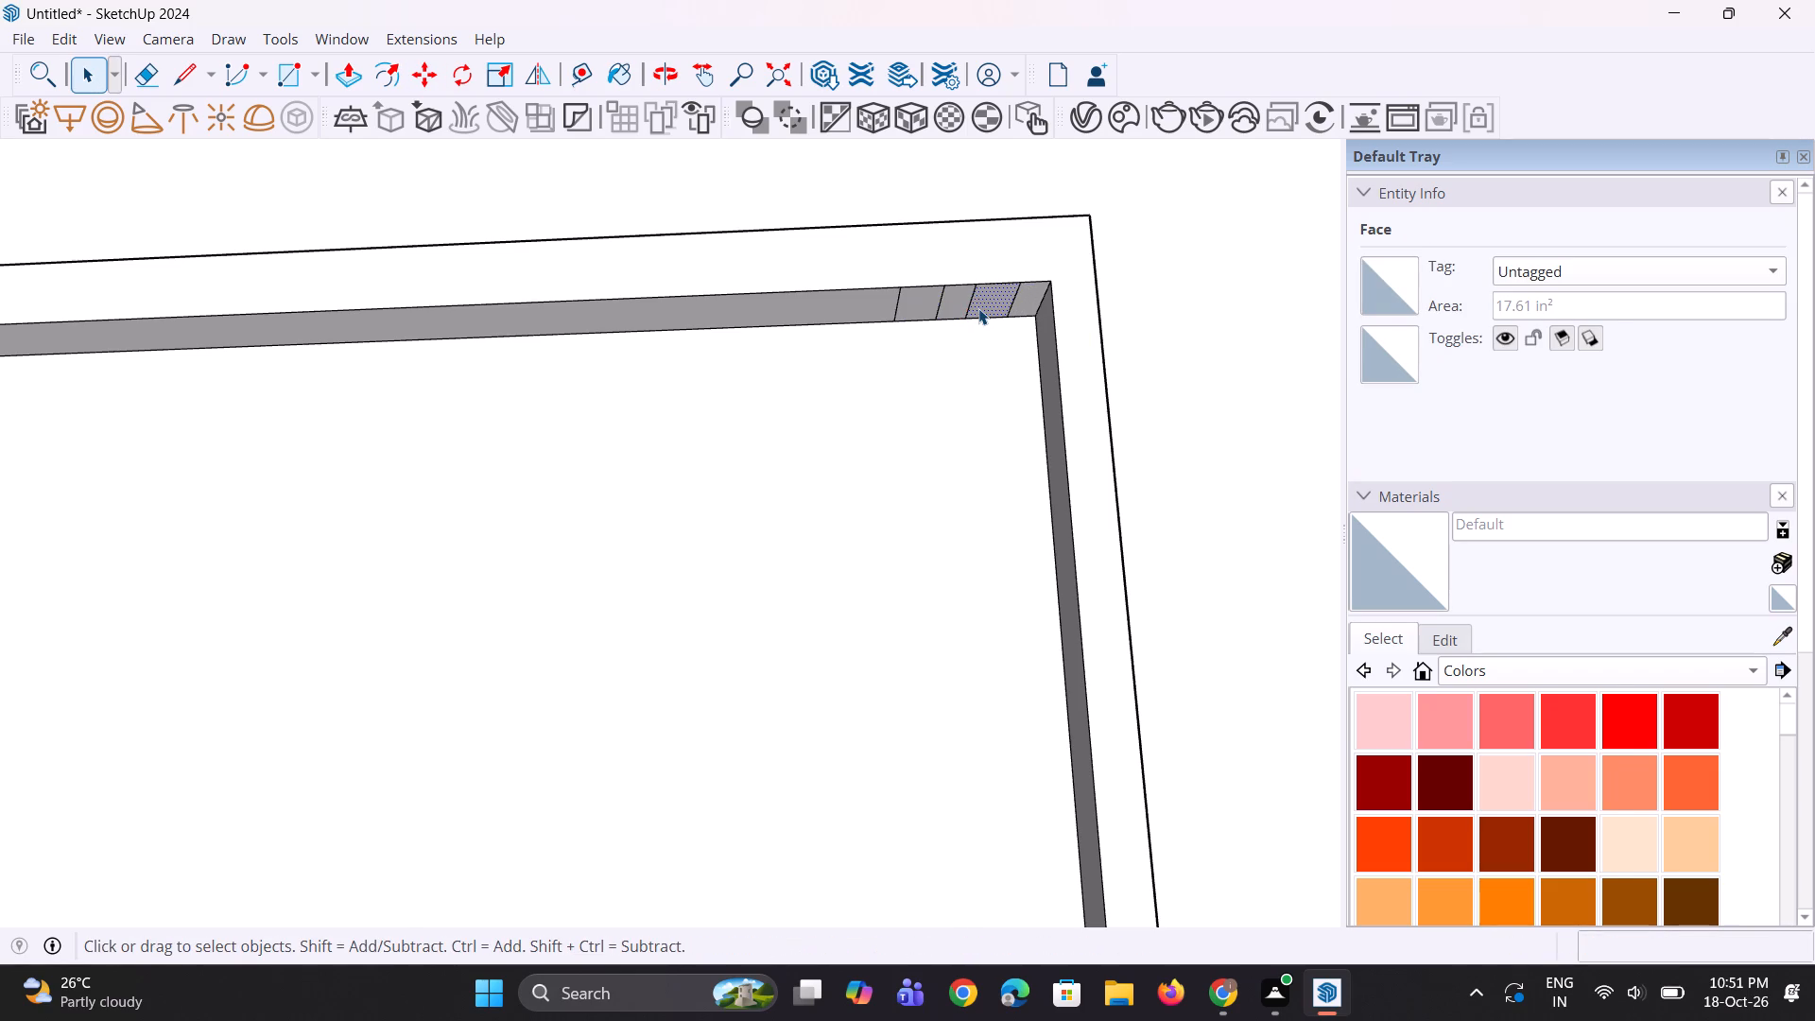
Extrude the middle strip on the shelf's underside about 8' 1 7/16" down to the floor.
key("p")
left_click(978, 308)
scroll(1019, 364, "down", 6)
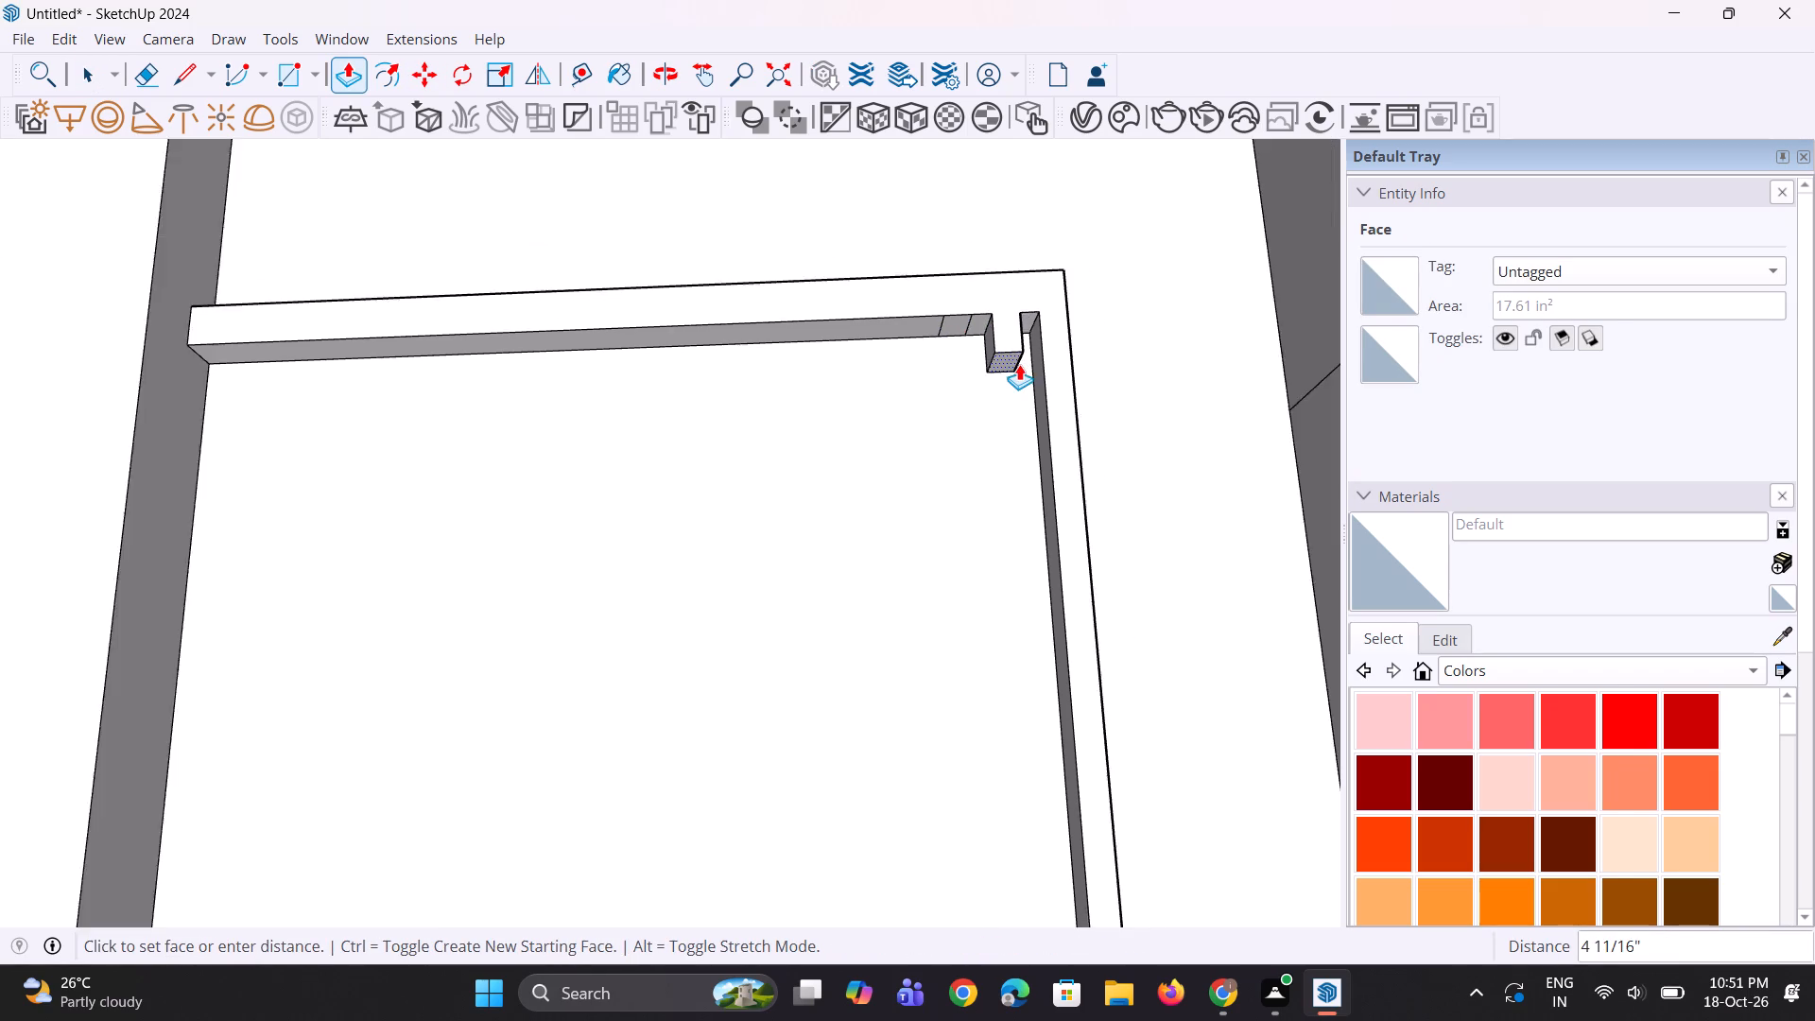
scroll(1019, 364, "down", 9)
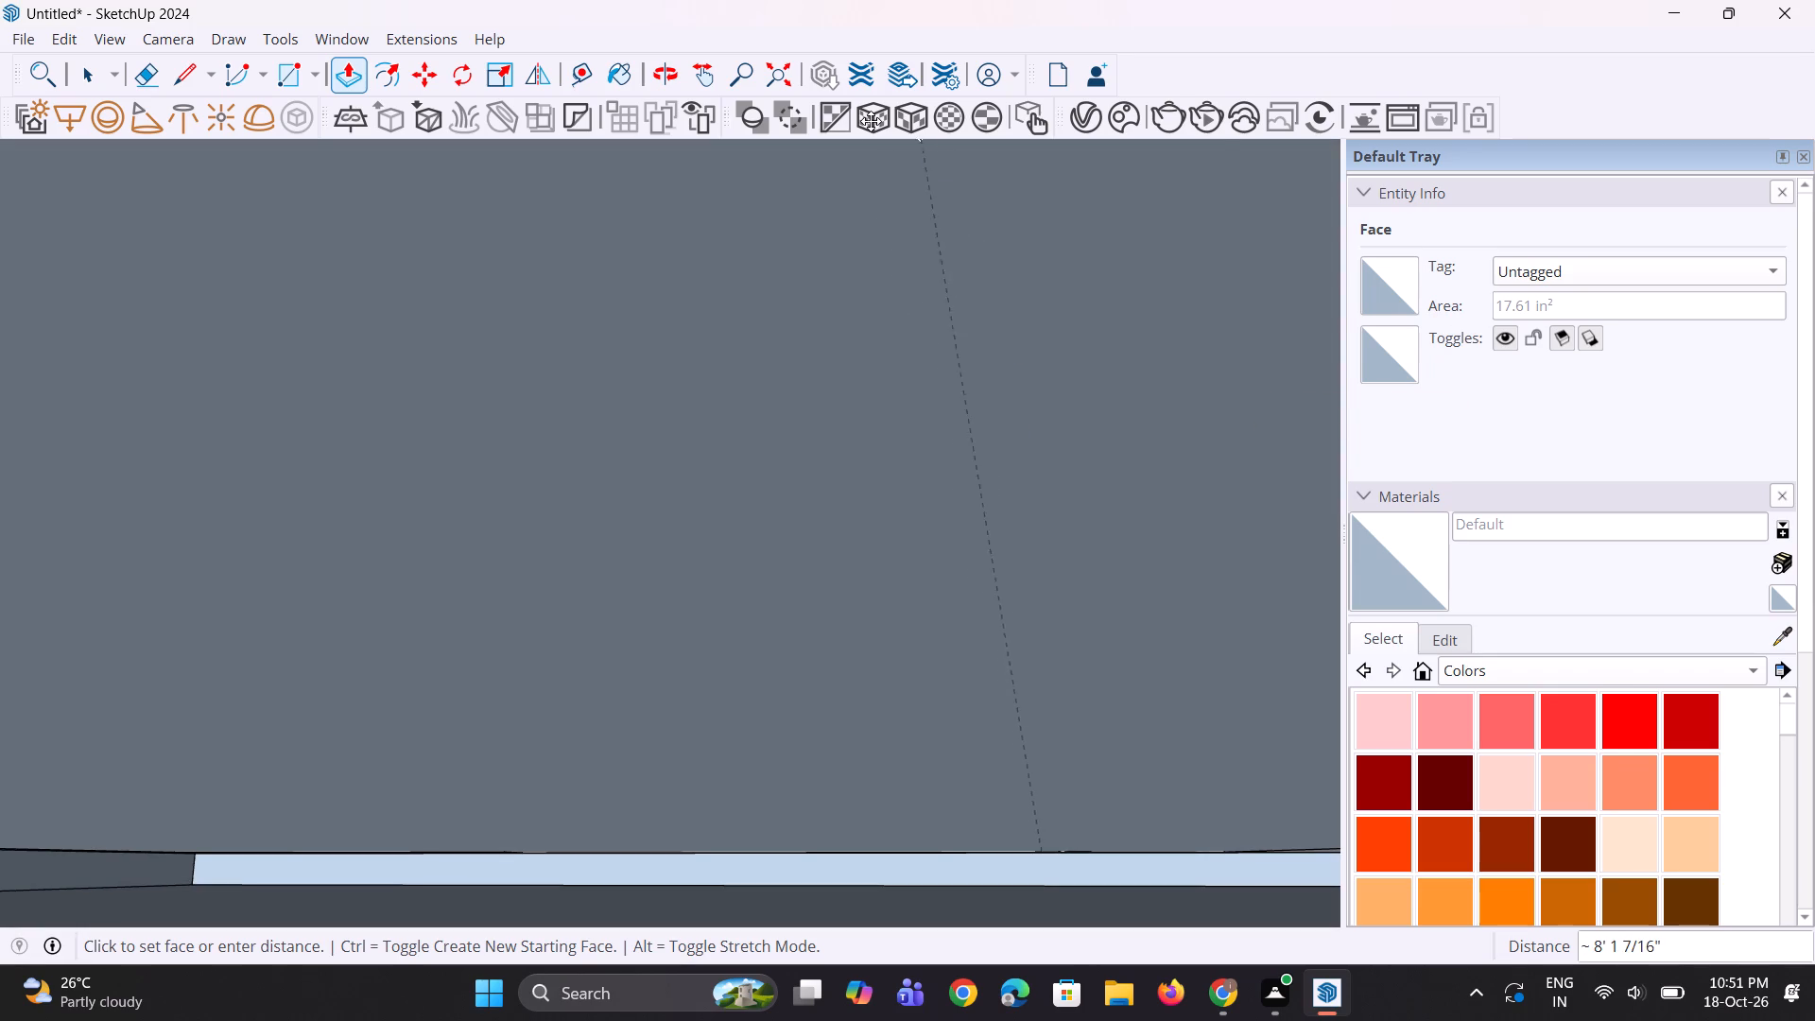
left_click(776, 82)
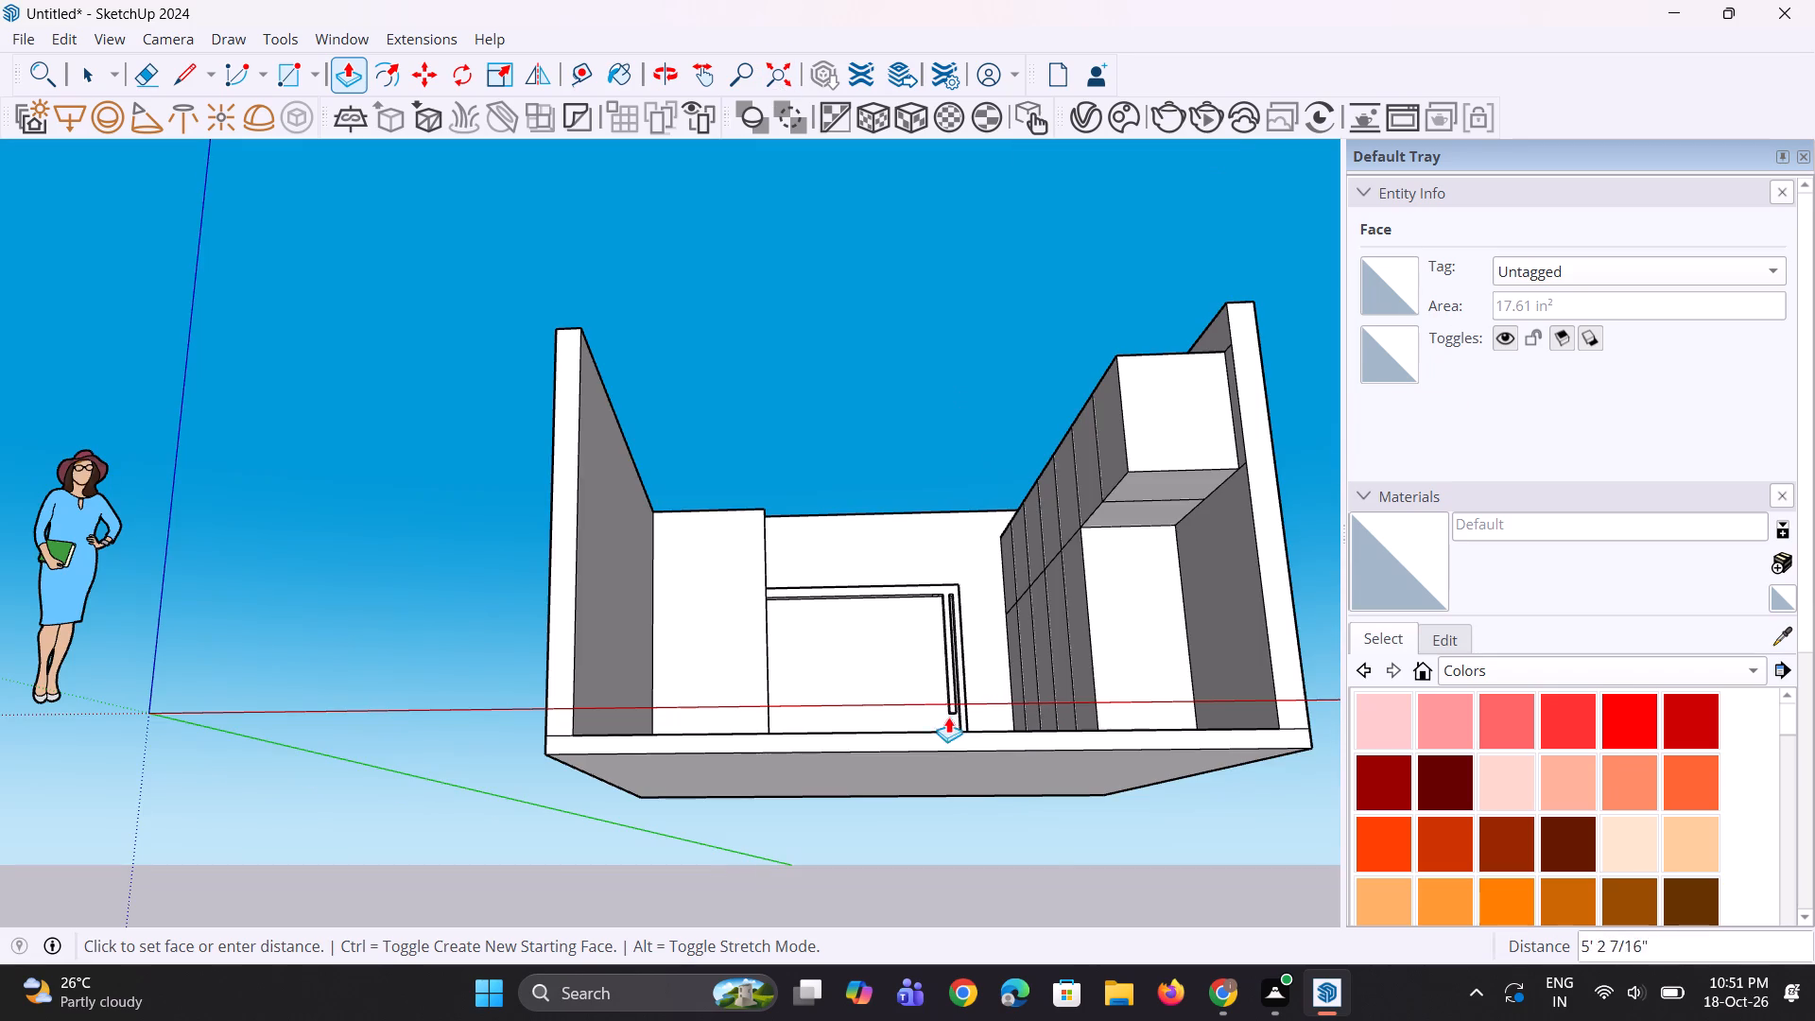
middle_click_drag(948, 726, 948, 824)
left_click(941, 760)
Repeat the same downward extrusion on the innermost strip under the shelf.
scroll(922, 637, "up", 2)
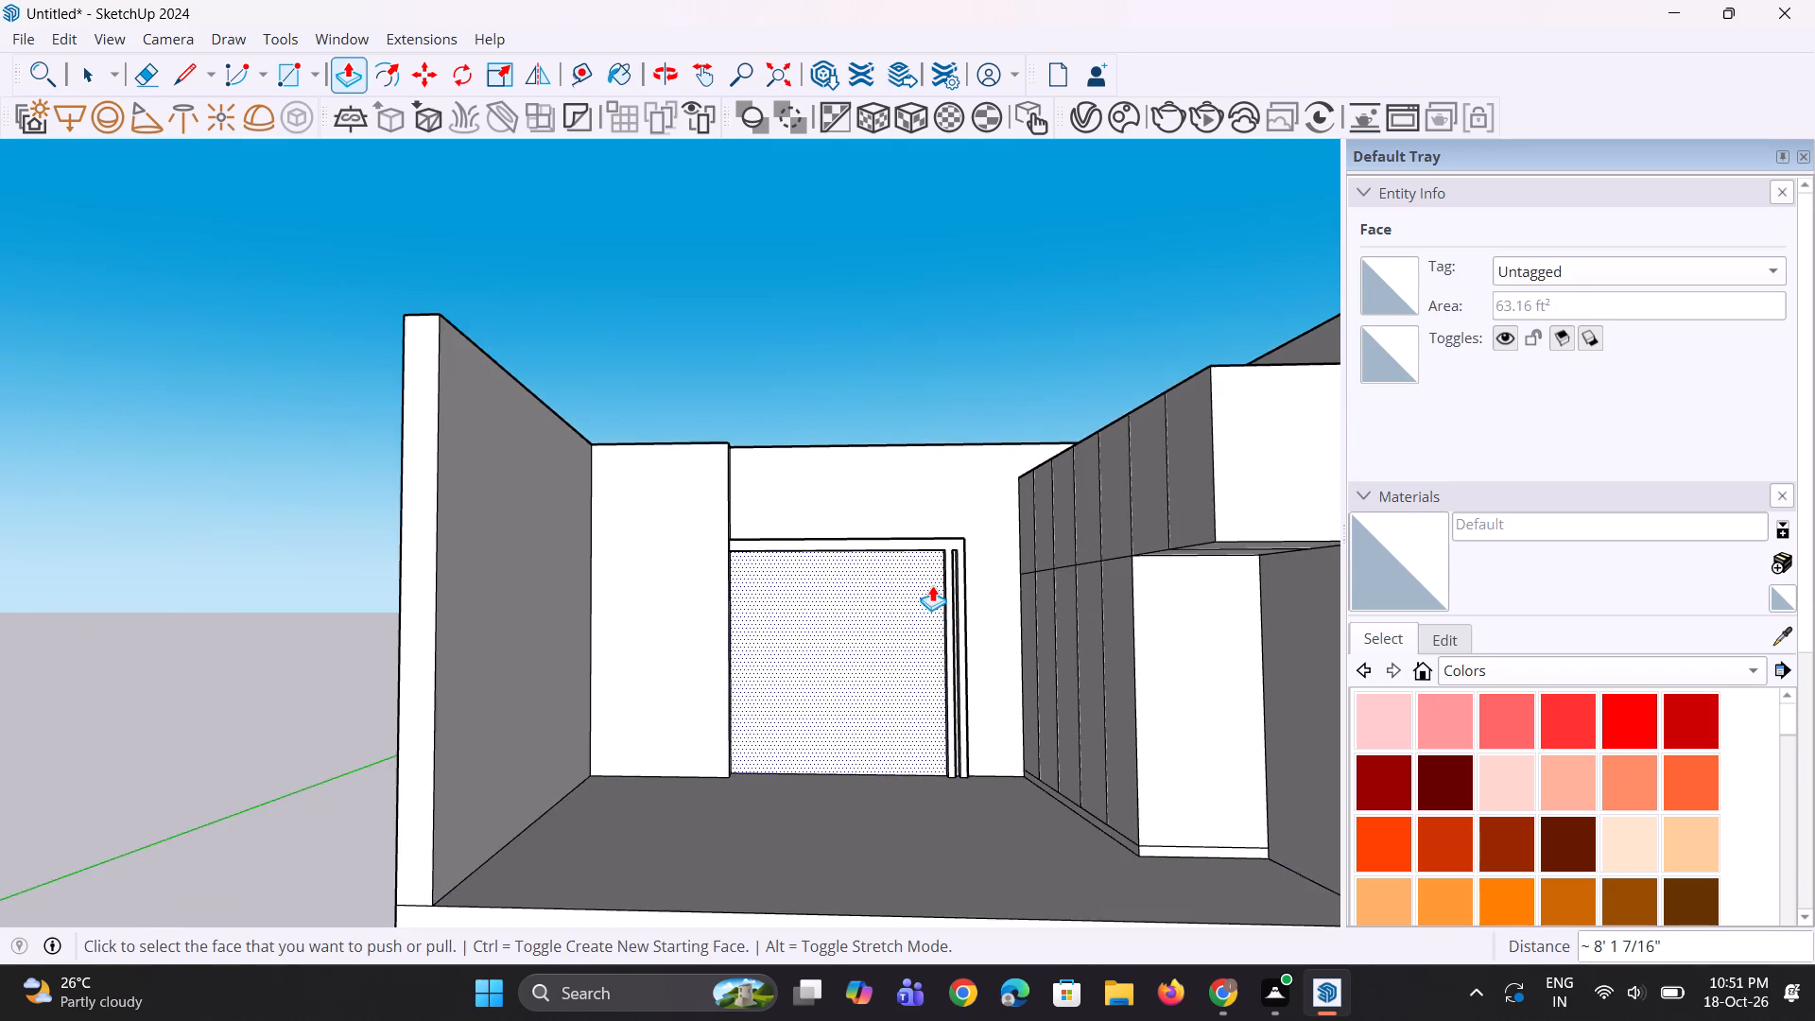
scroll(932, 585, "up", 1)
middle_click_drag(934, 571, 934, 462)
scroll(956, 670, "up", 6)
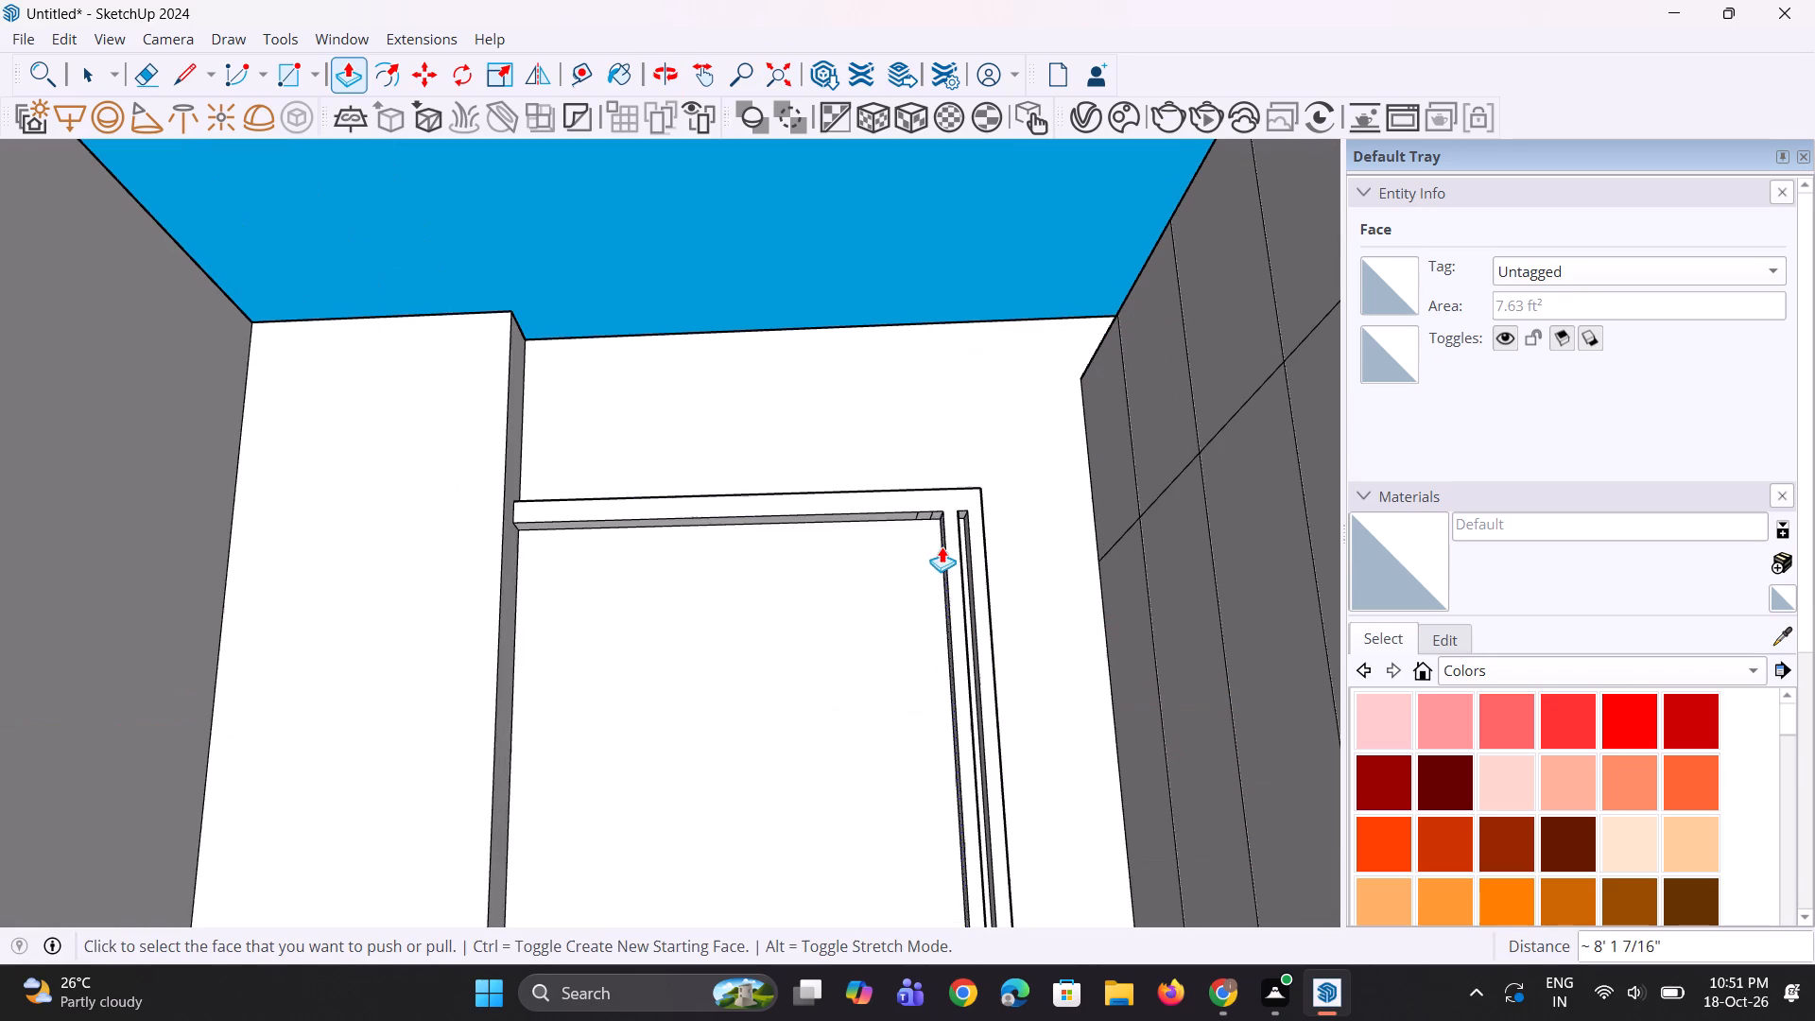
double_click(924, 514)
Pull the innermost slat's side face out about 1 11/16", away from the other slats.
scroll(943, 550, "down", 9)
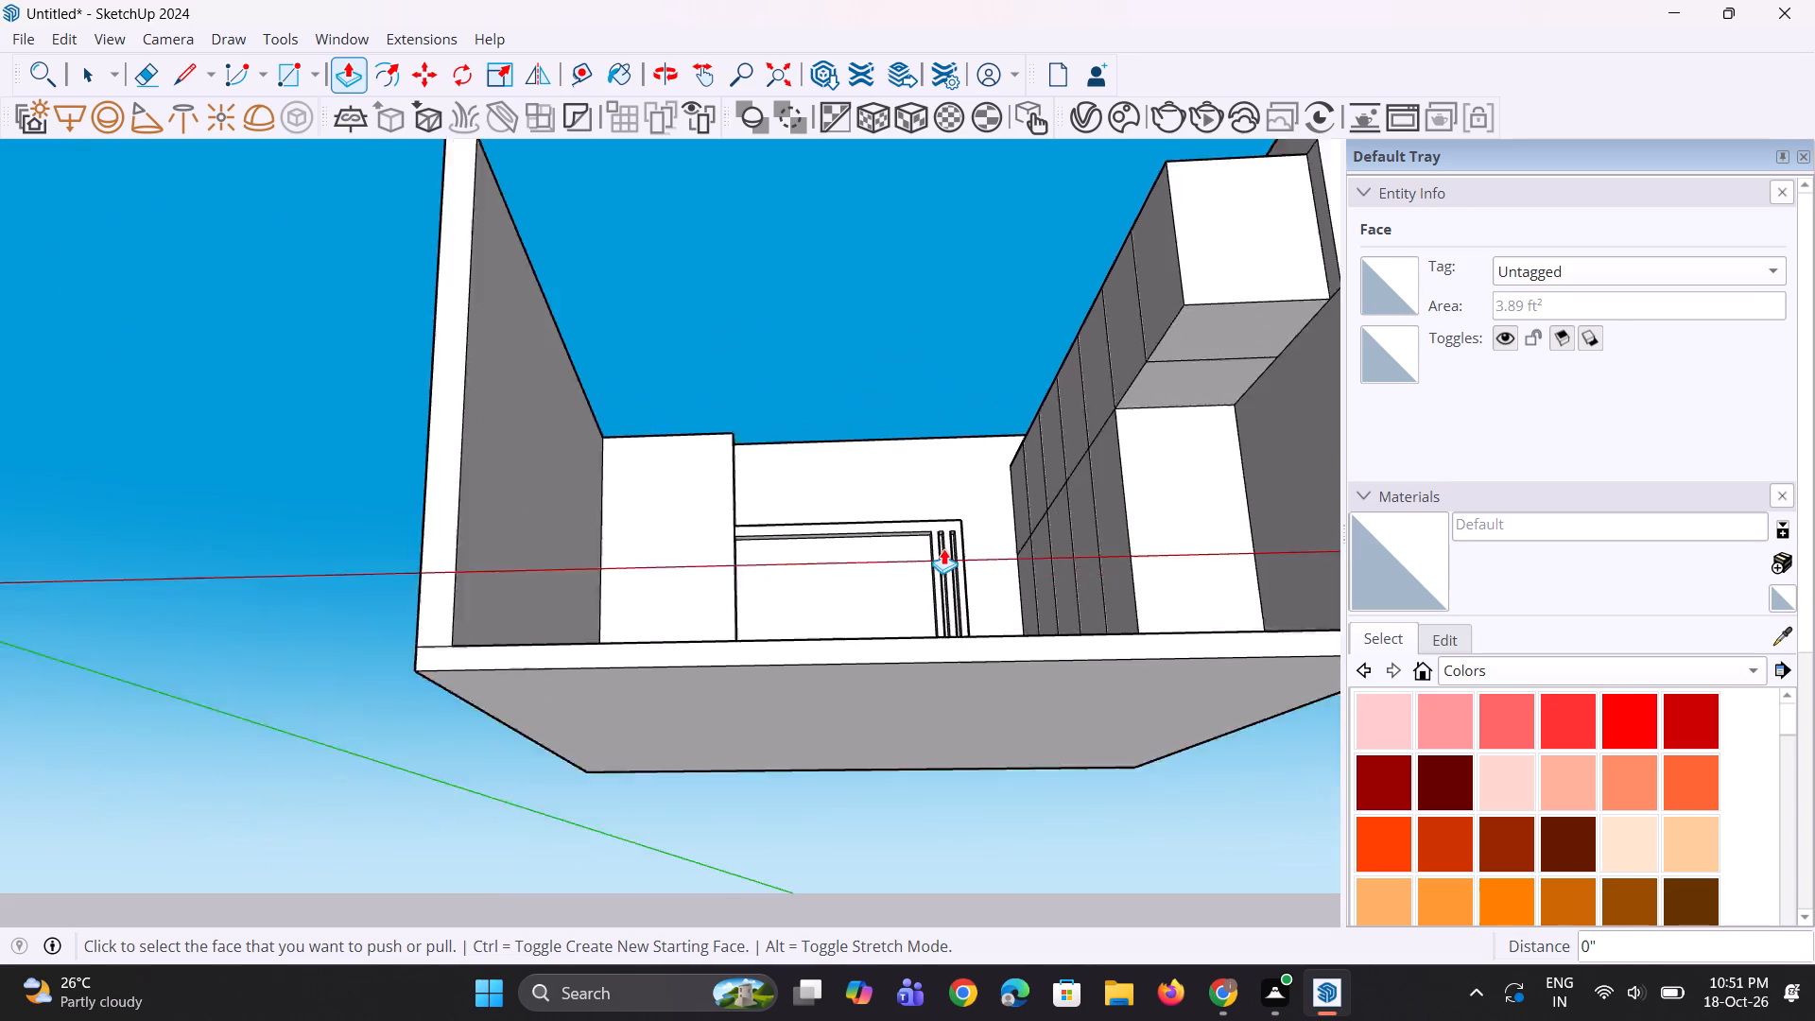
middle_click_drag(940, 579, 941, 827)
scroll(959, 676, "up", 12)
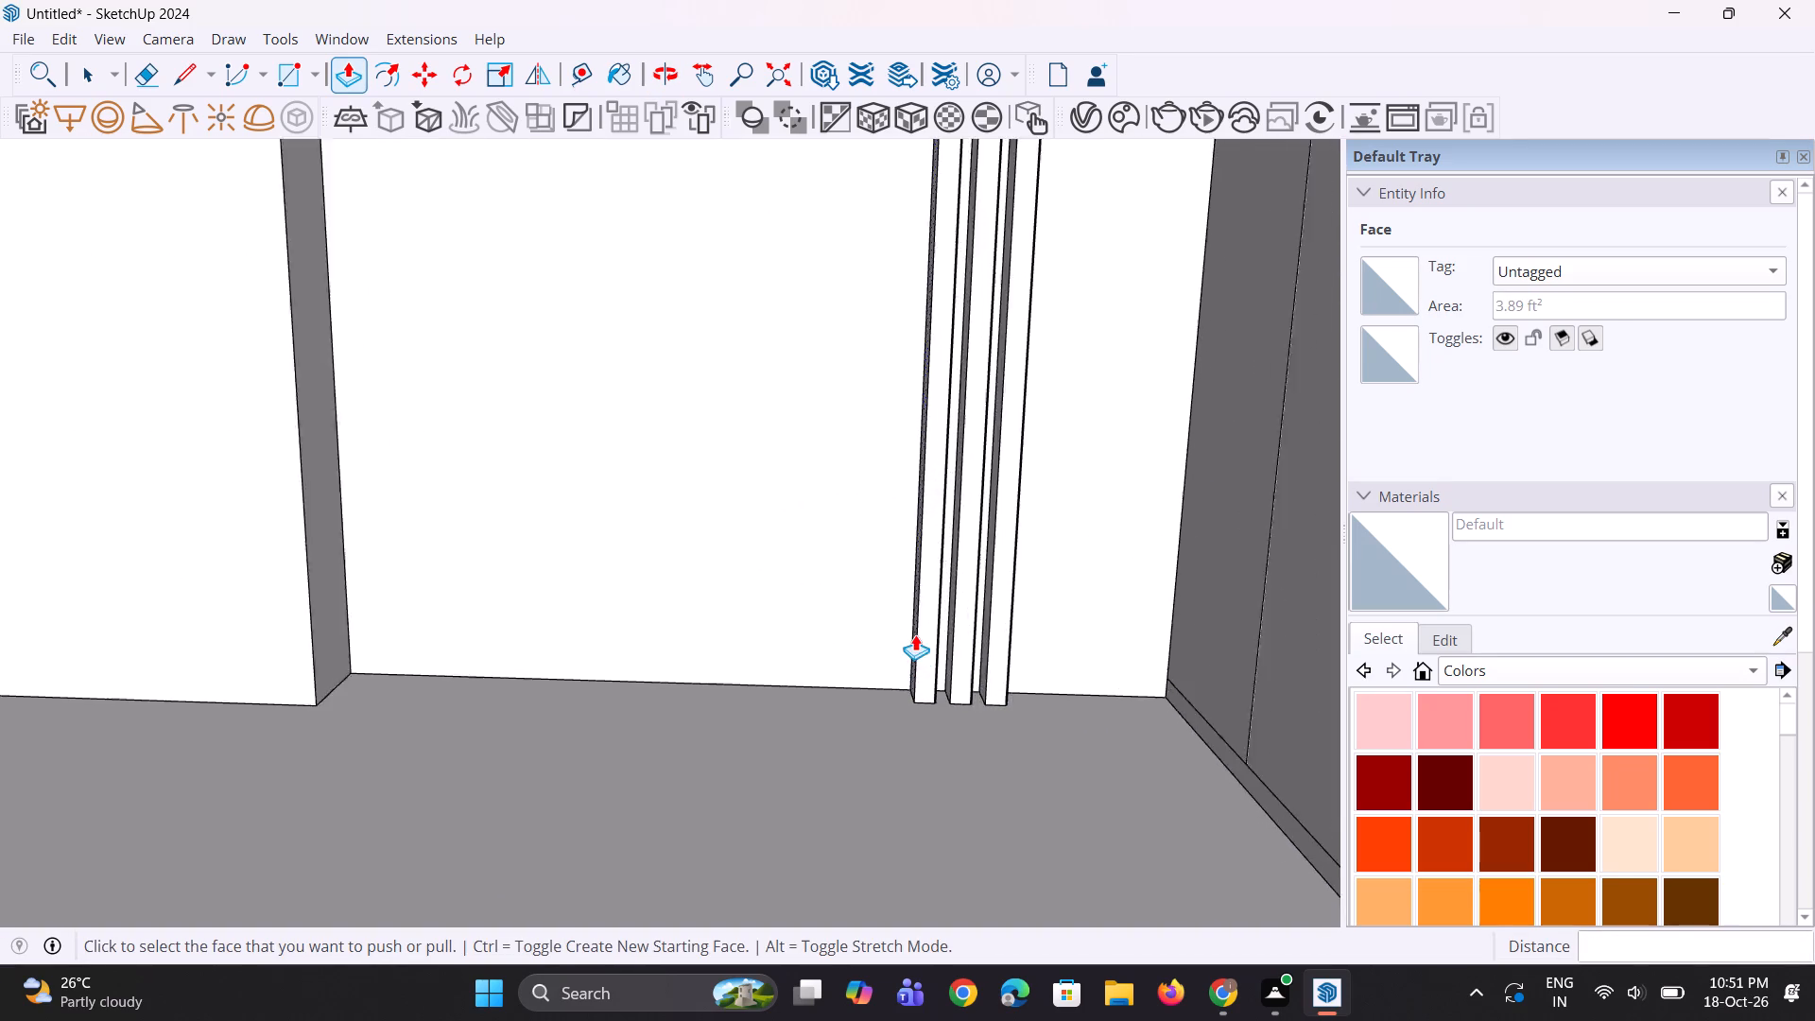
scroll(915, 634, "up", 4)
middle_click_drag(934, 659, 977, 680)
scroll(933, 665, "up", 3)
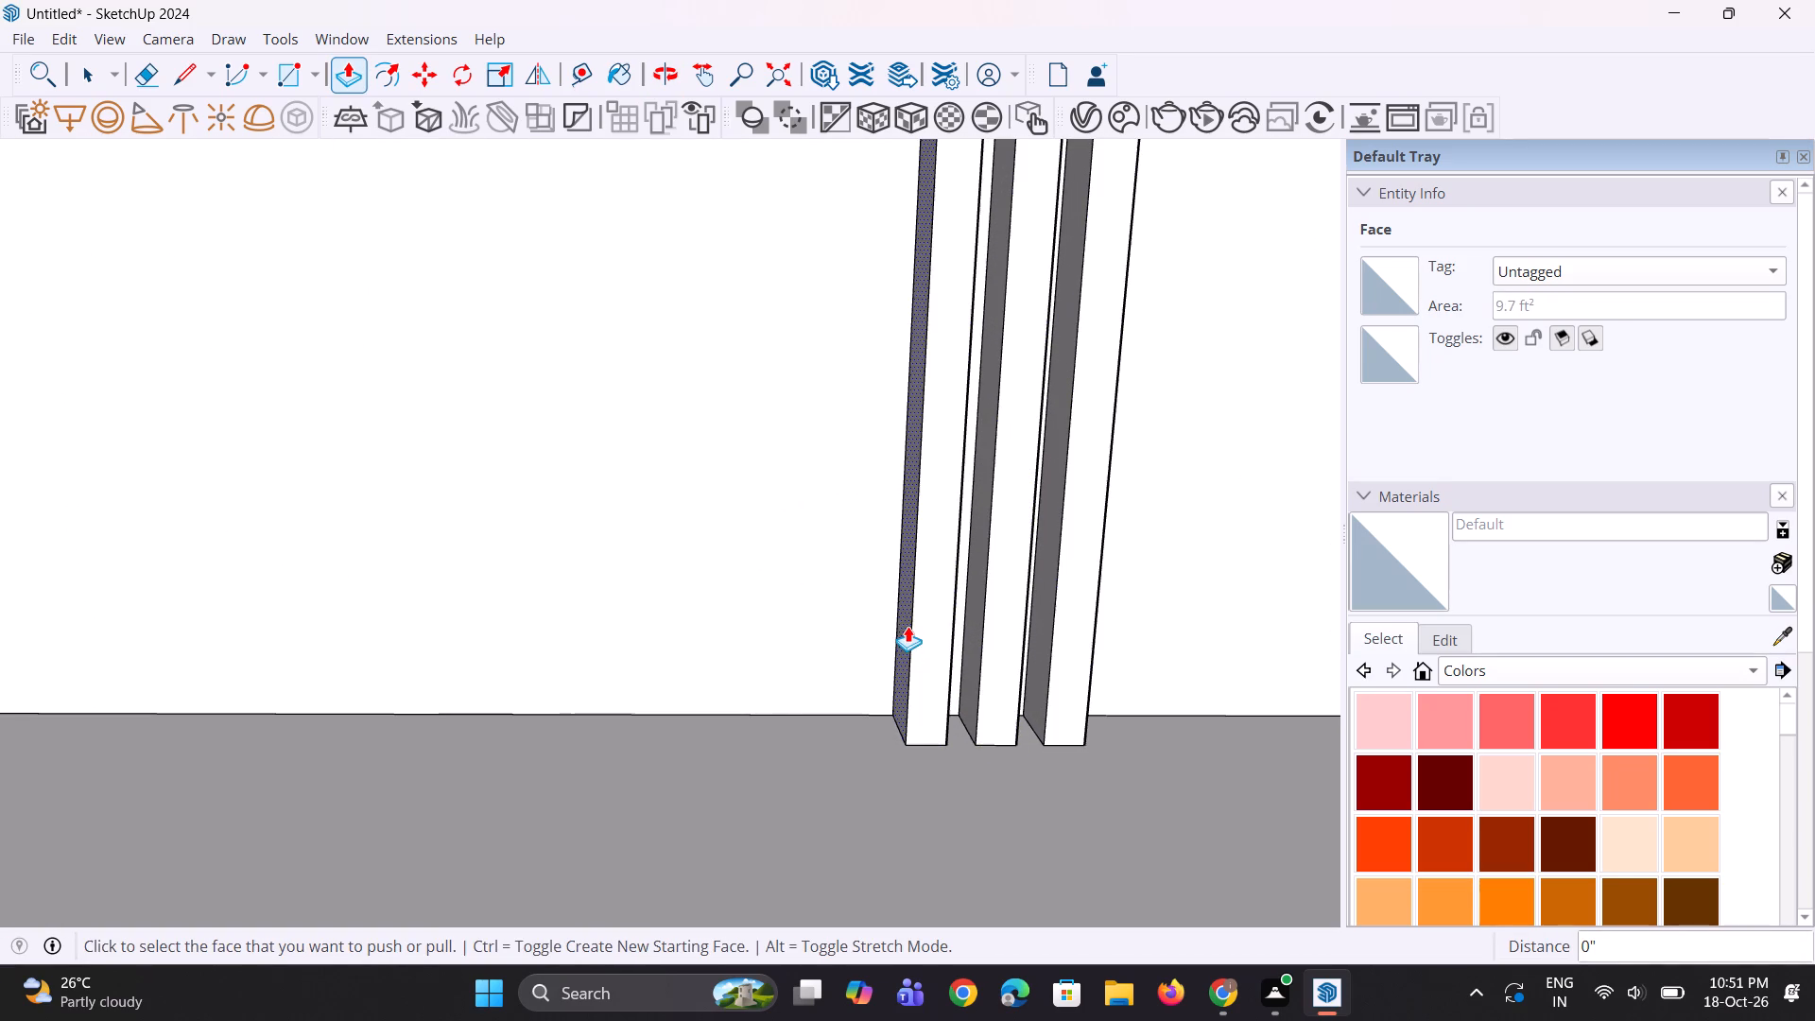
left_click(907, 625)
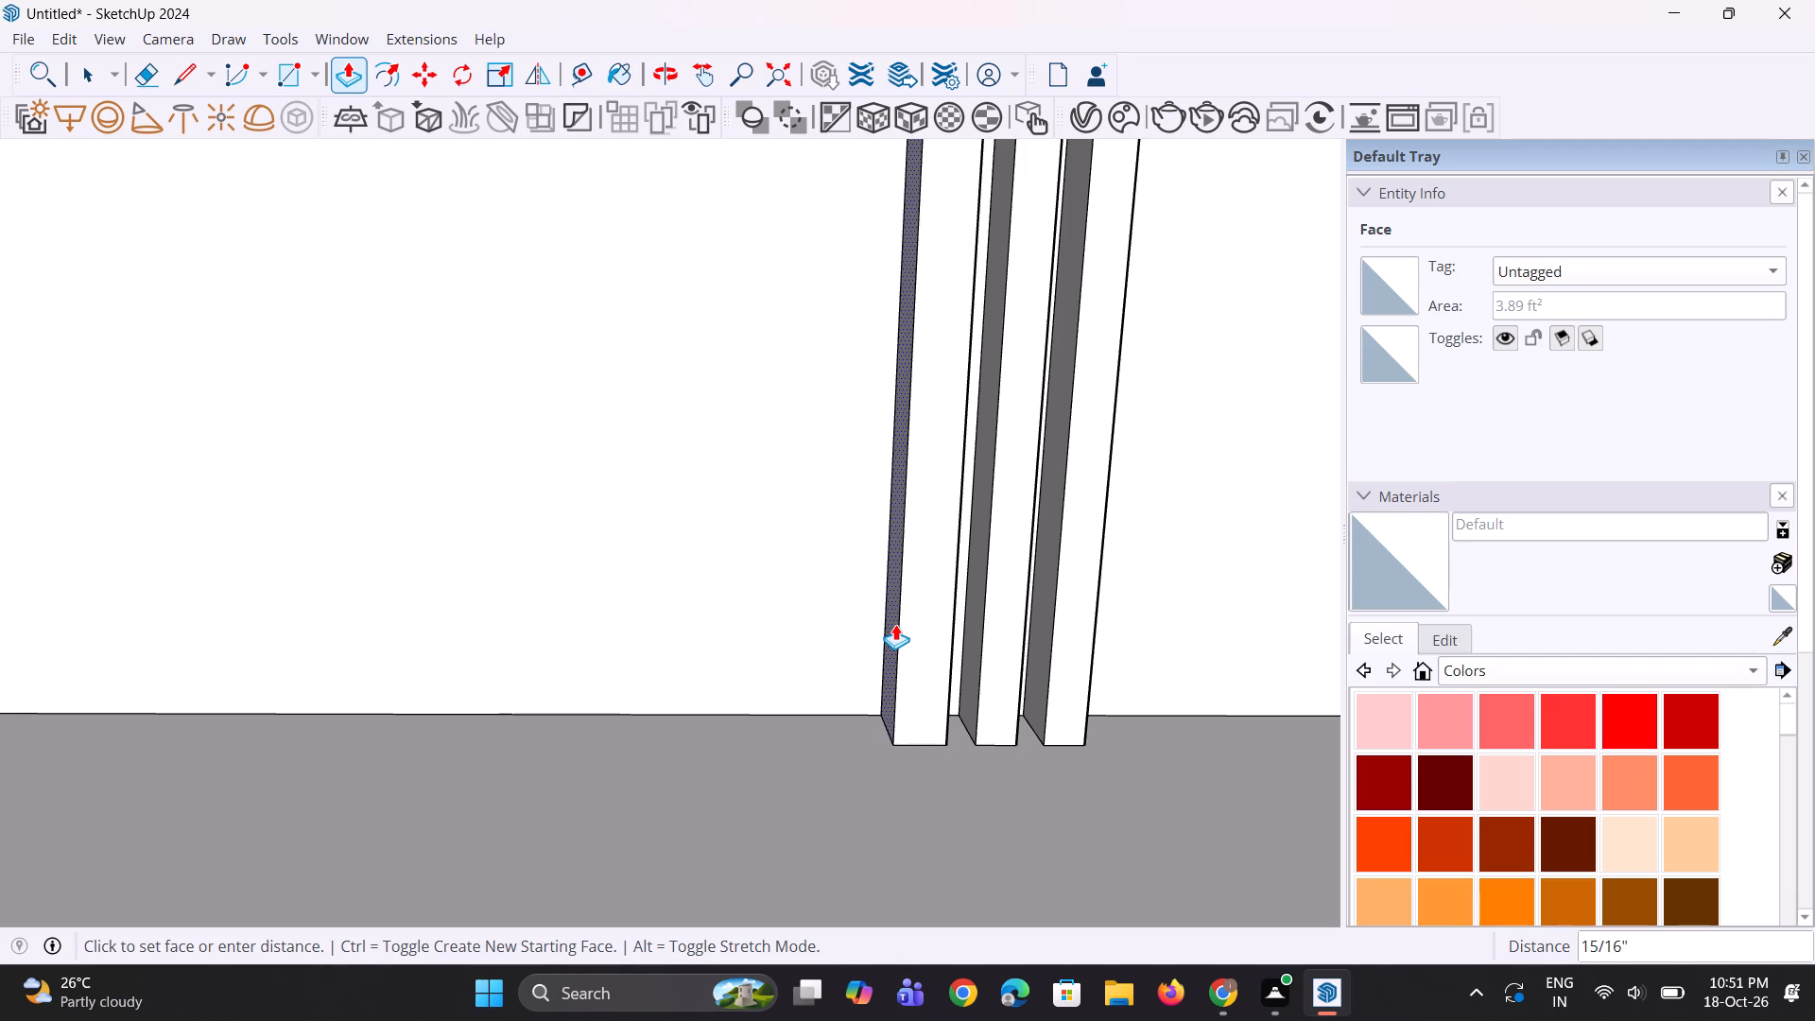
left_click(885, 625)
Push in the innermost slat's side face that faces the middle slat by about 1 11/16".
middle_click_drag(950, 707, 650, 701)
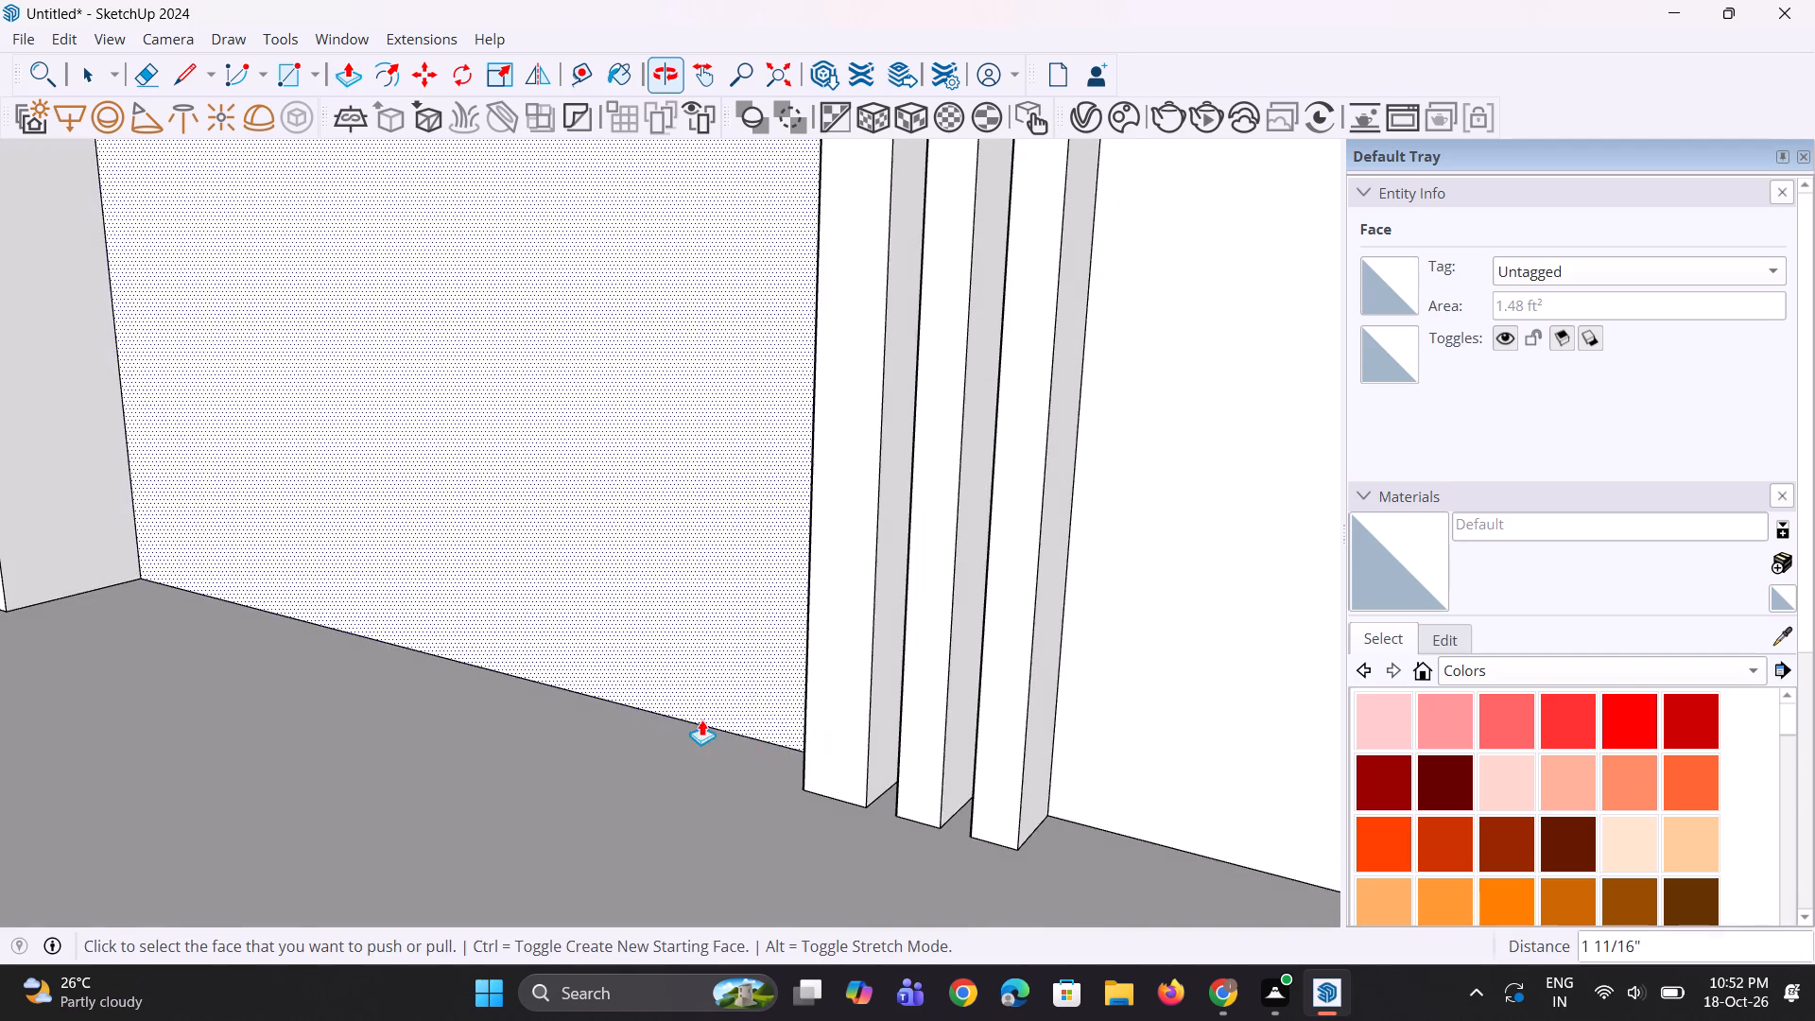
scroll(814, 748, "up", 2)
left_click(893, 749)
left_click(869, 732)
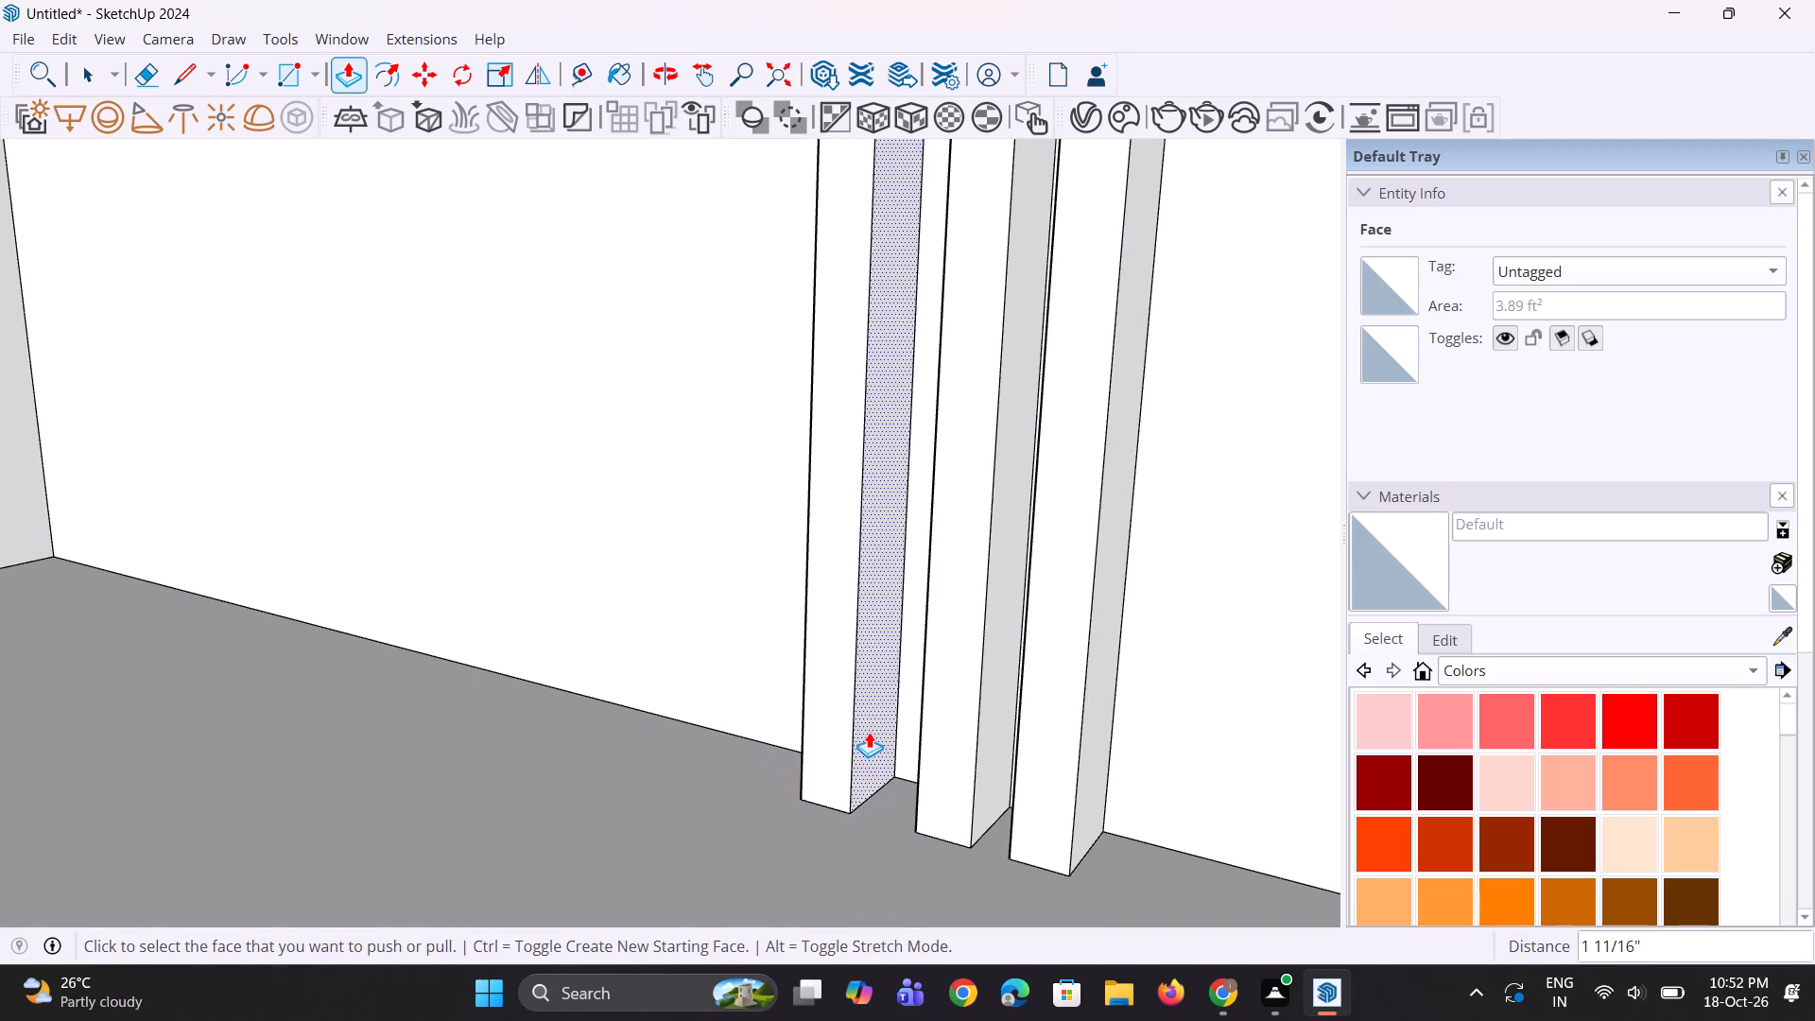
Pull the middle slat's side face about 9/16" toward the innermost slat.
middle_click_drag(959, 783, 1206, 796)
scroll(1063, 801, "down", 5)
scroll(1002, 718, "up", 2)
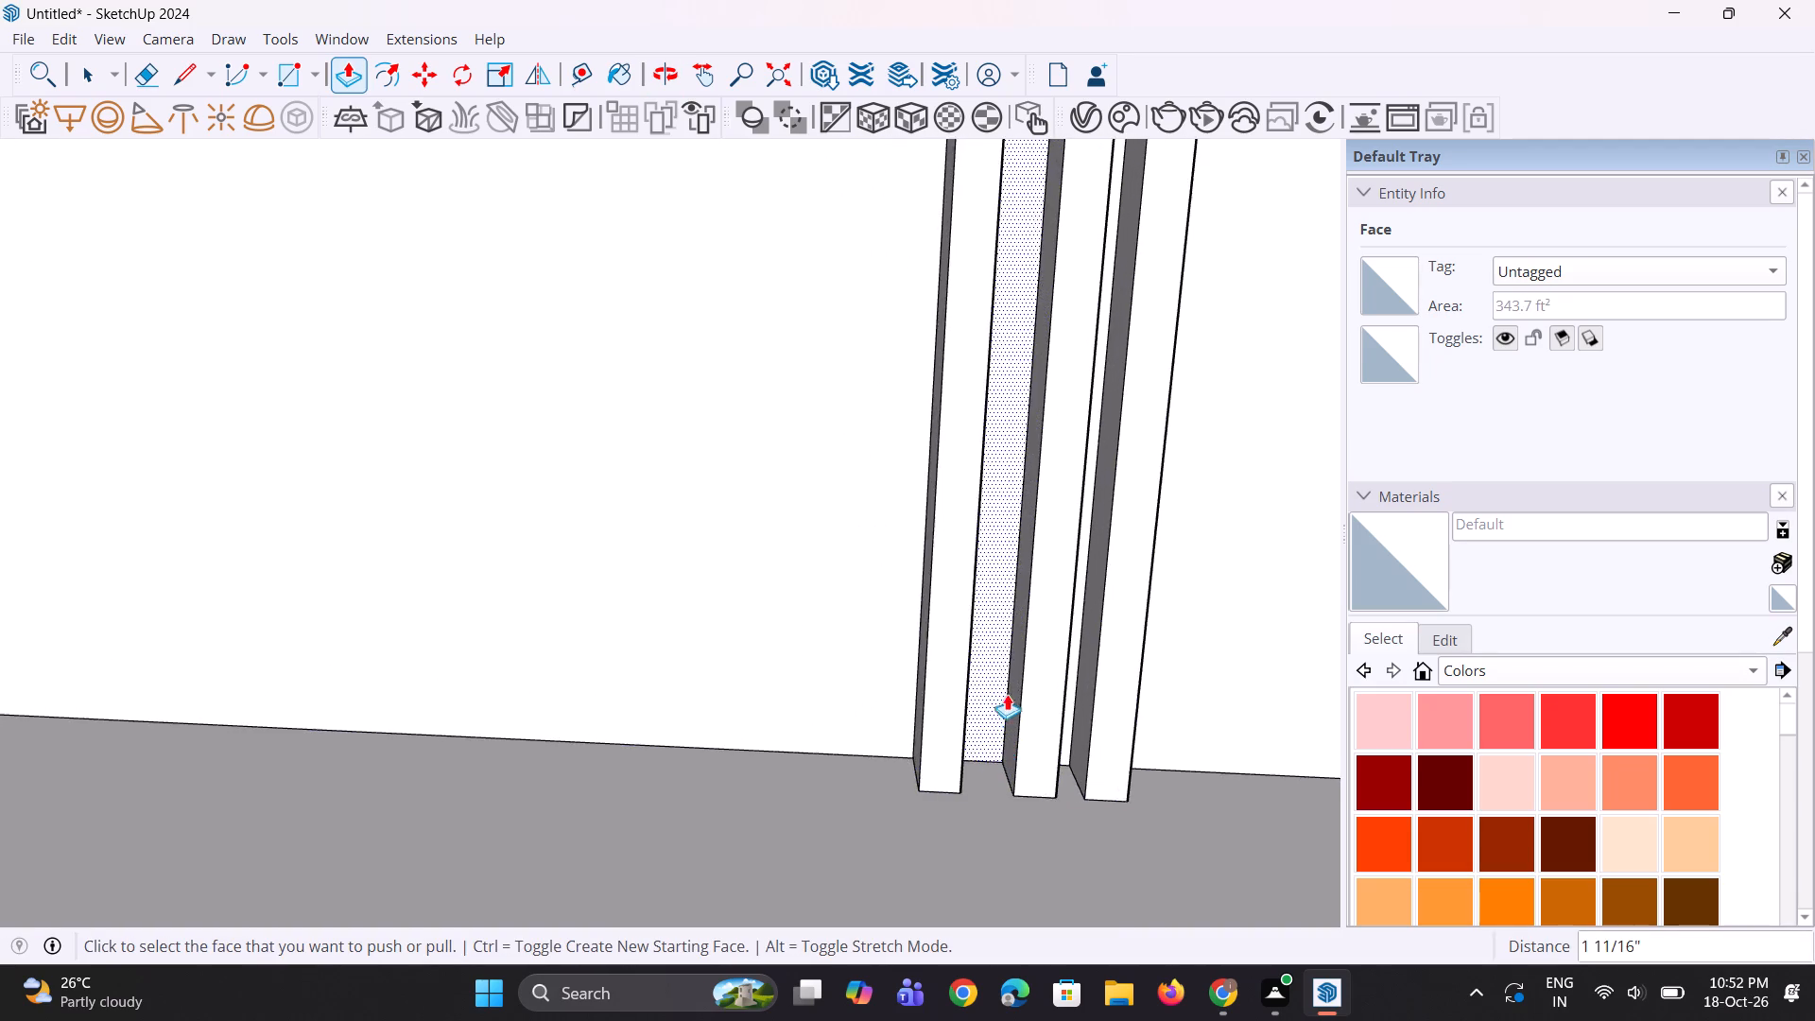
scroll(1007, 694, "up", 4)
left_click(1020, 701)
left_click(1007, 700)
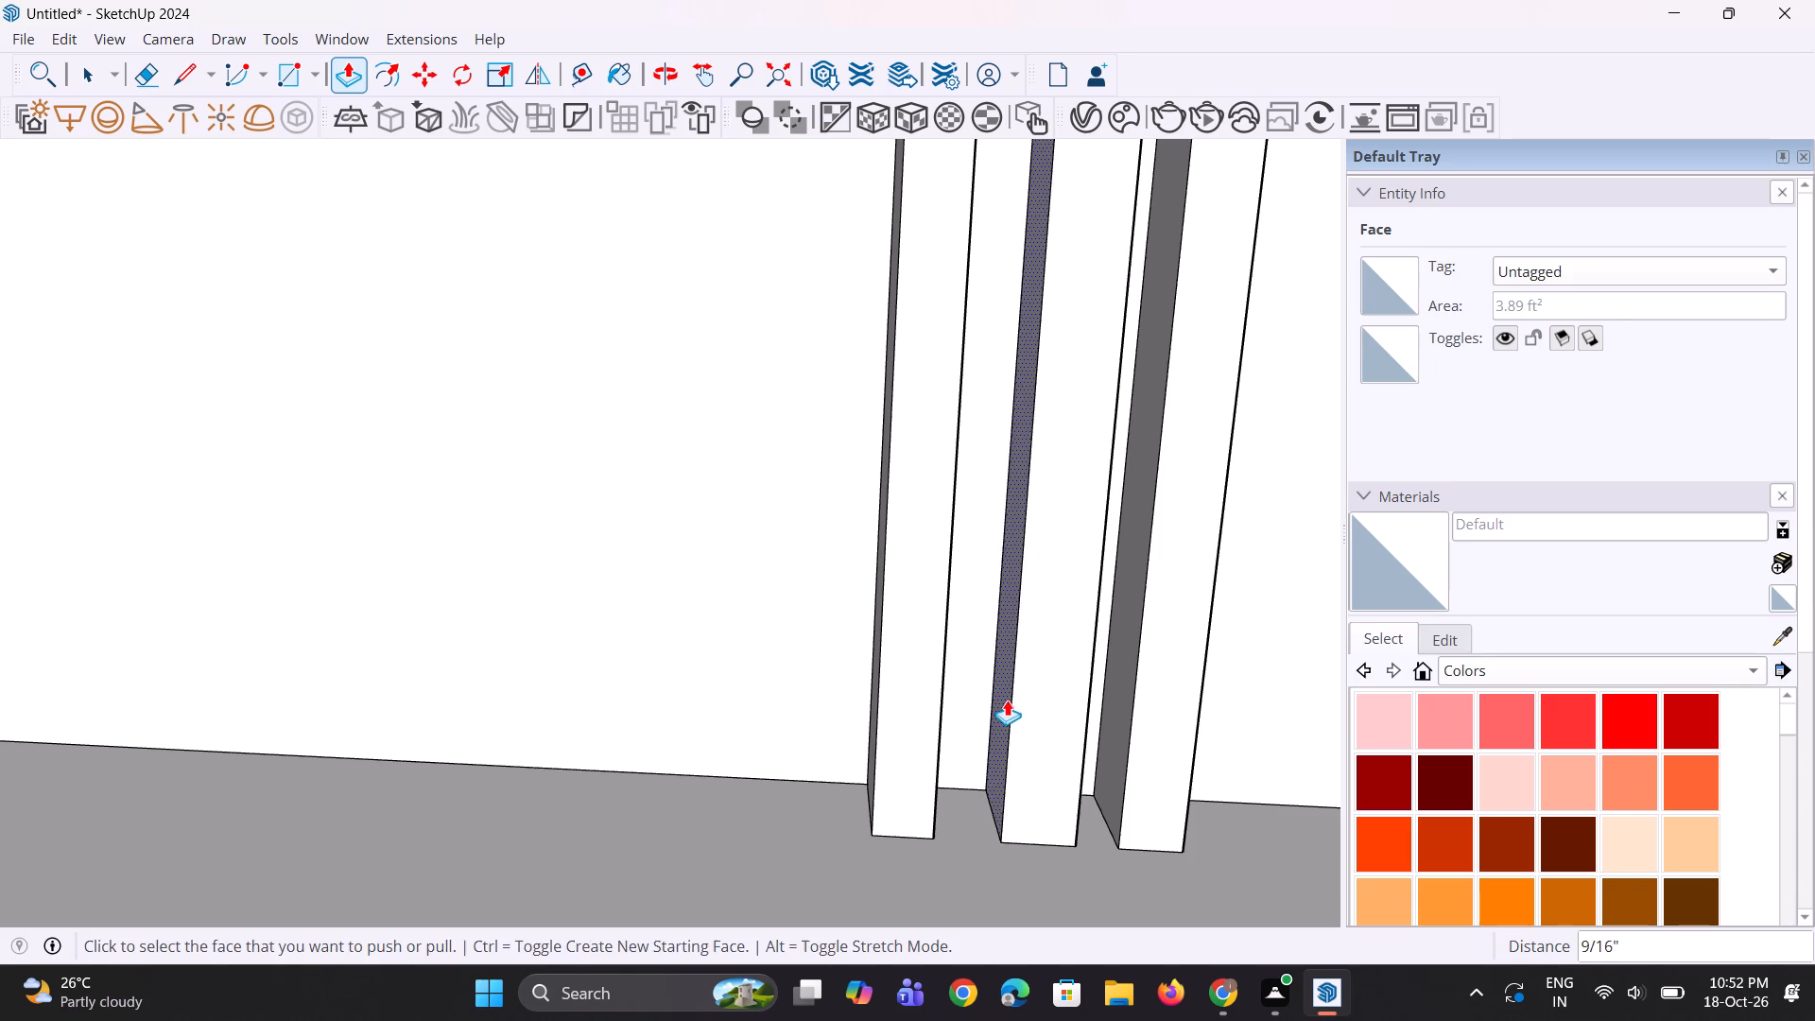
Push in the middle slat's opposite side face, the one facing the end leg, to slim the slat.
middle_click_drag(1069, 812, 838, 788)
scroll(990, 837, "up", 1)
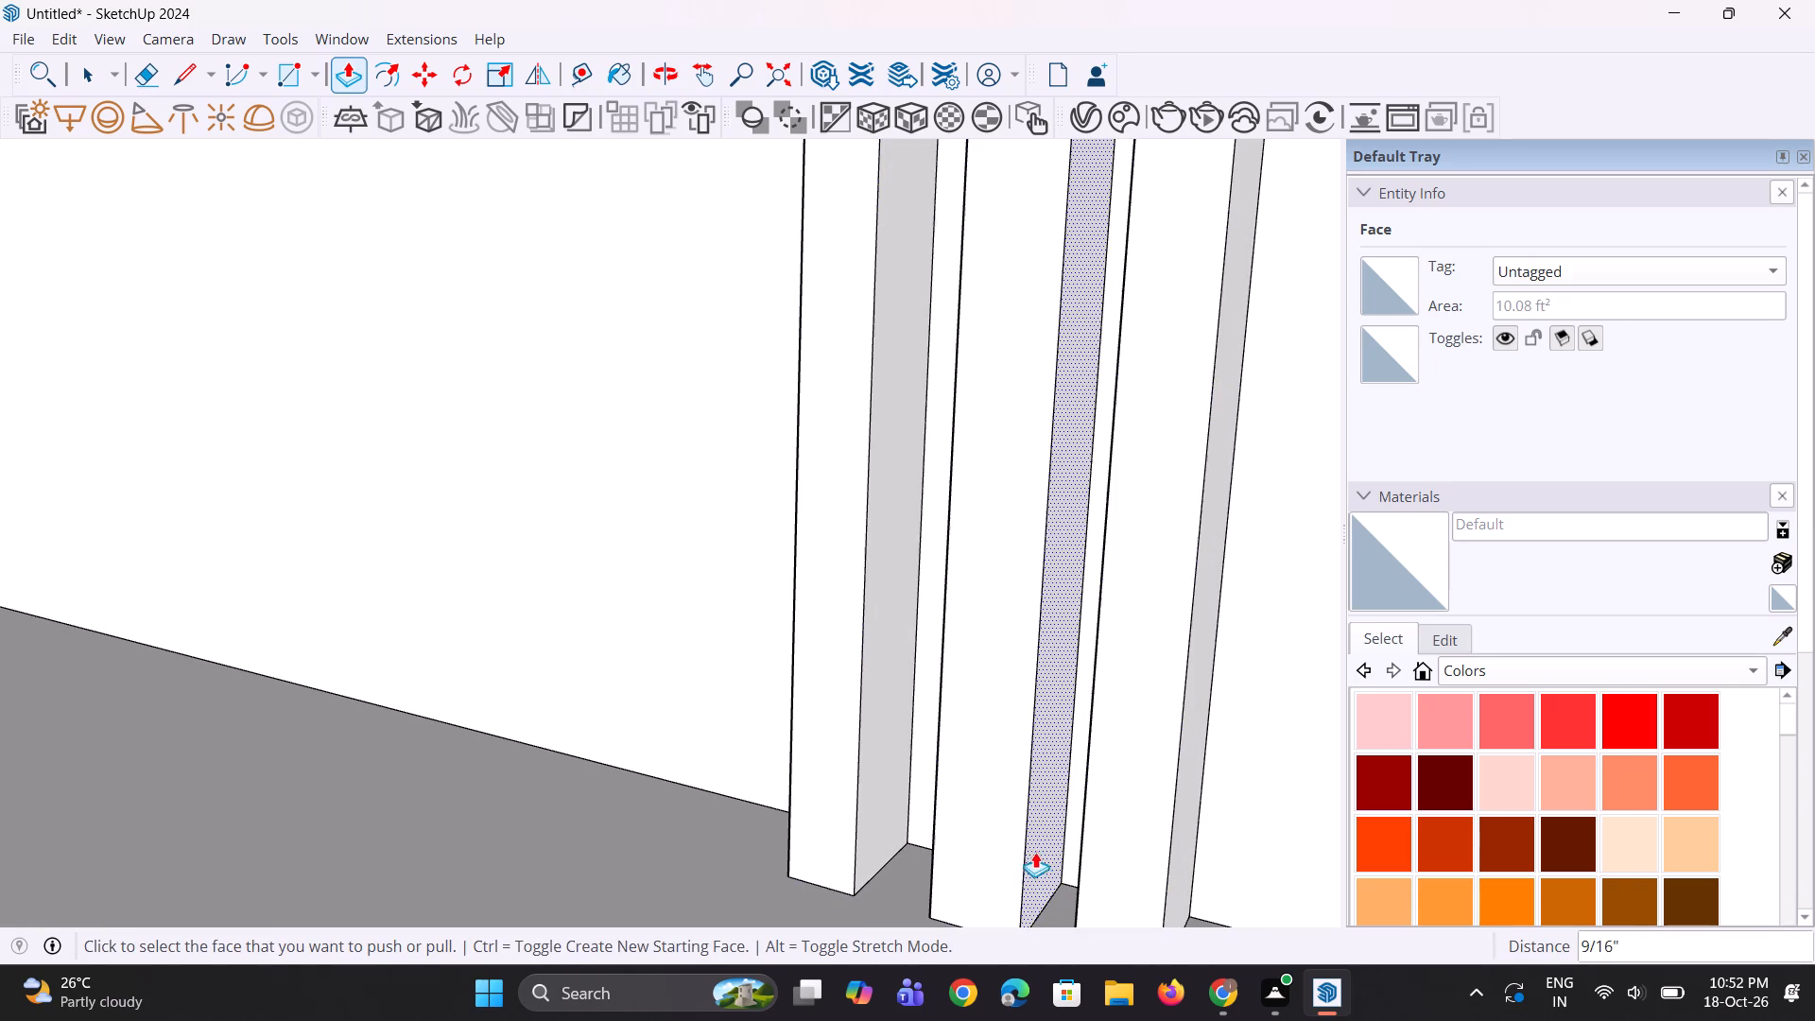
left_click(1038, 853)
left_click(1023, 847)
scroll(1033, 810, "down", 8)
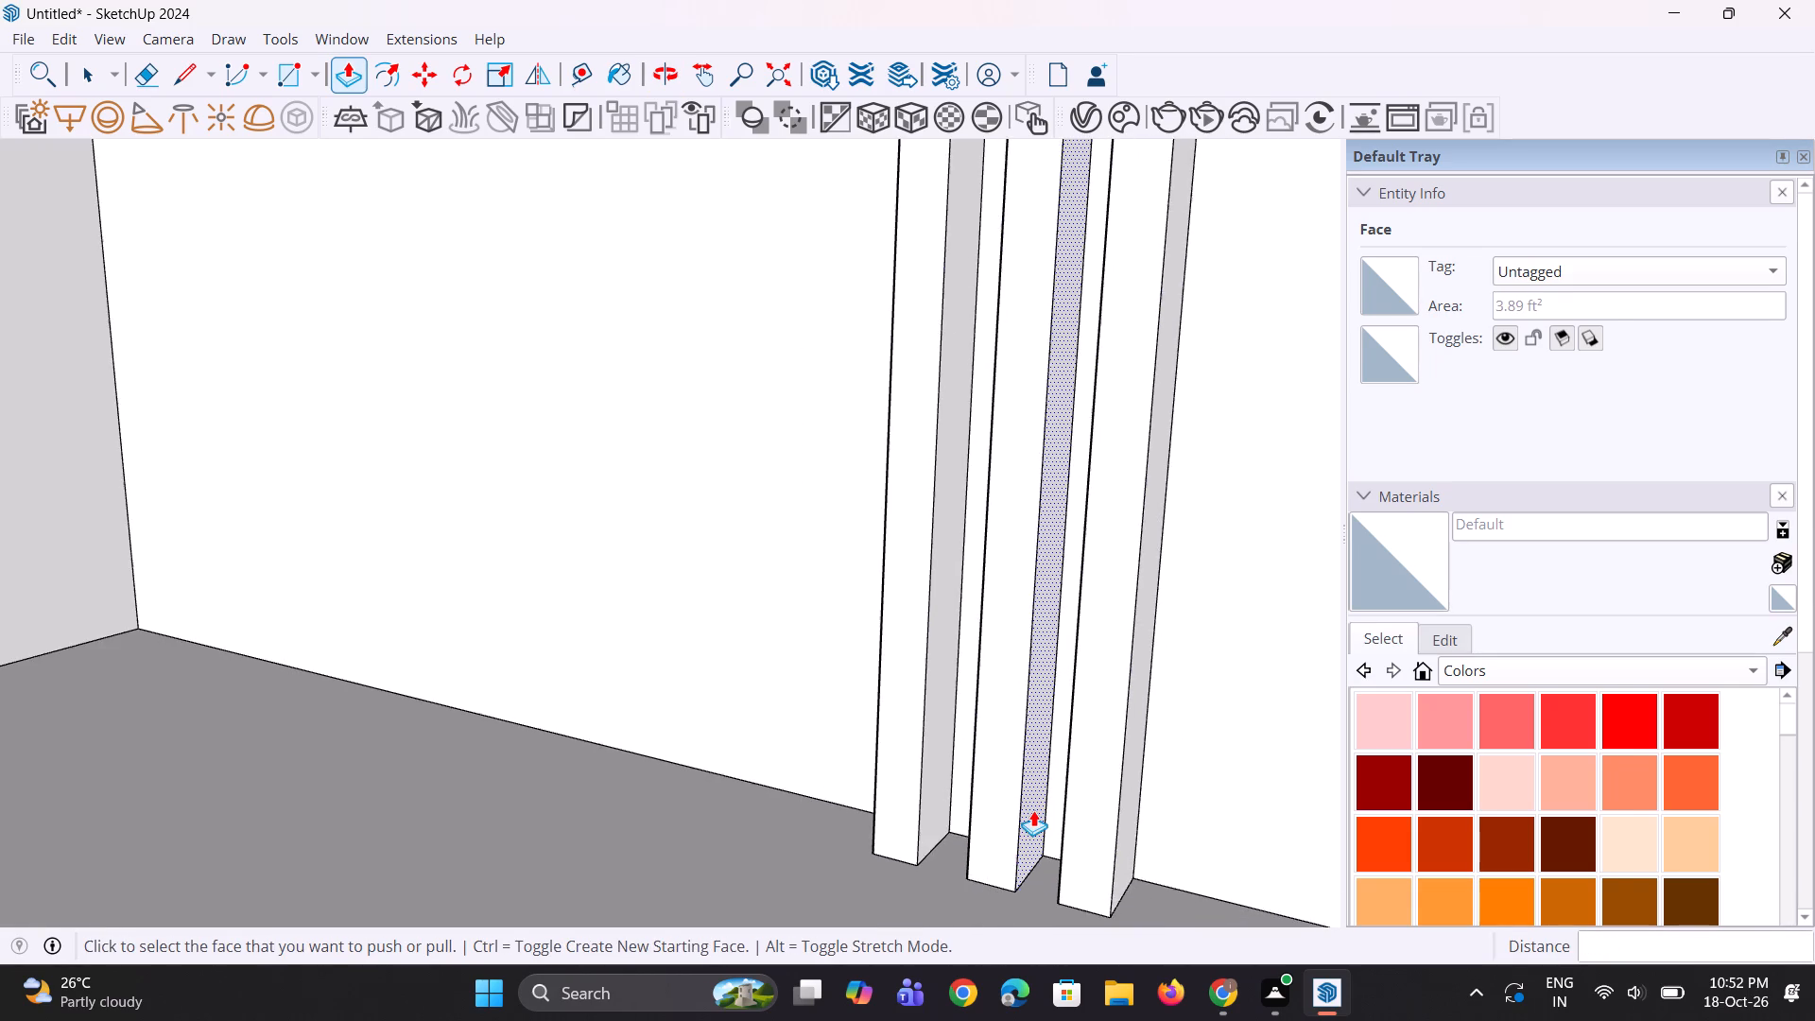
scroll(1033, 810, "down", 2)
middle_click_drag(1045, 813, 1128, 795)
key("space")
key("space")
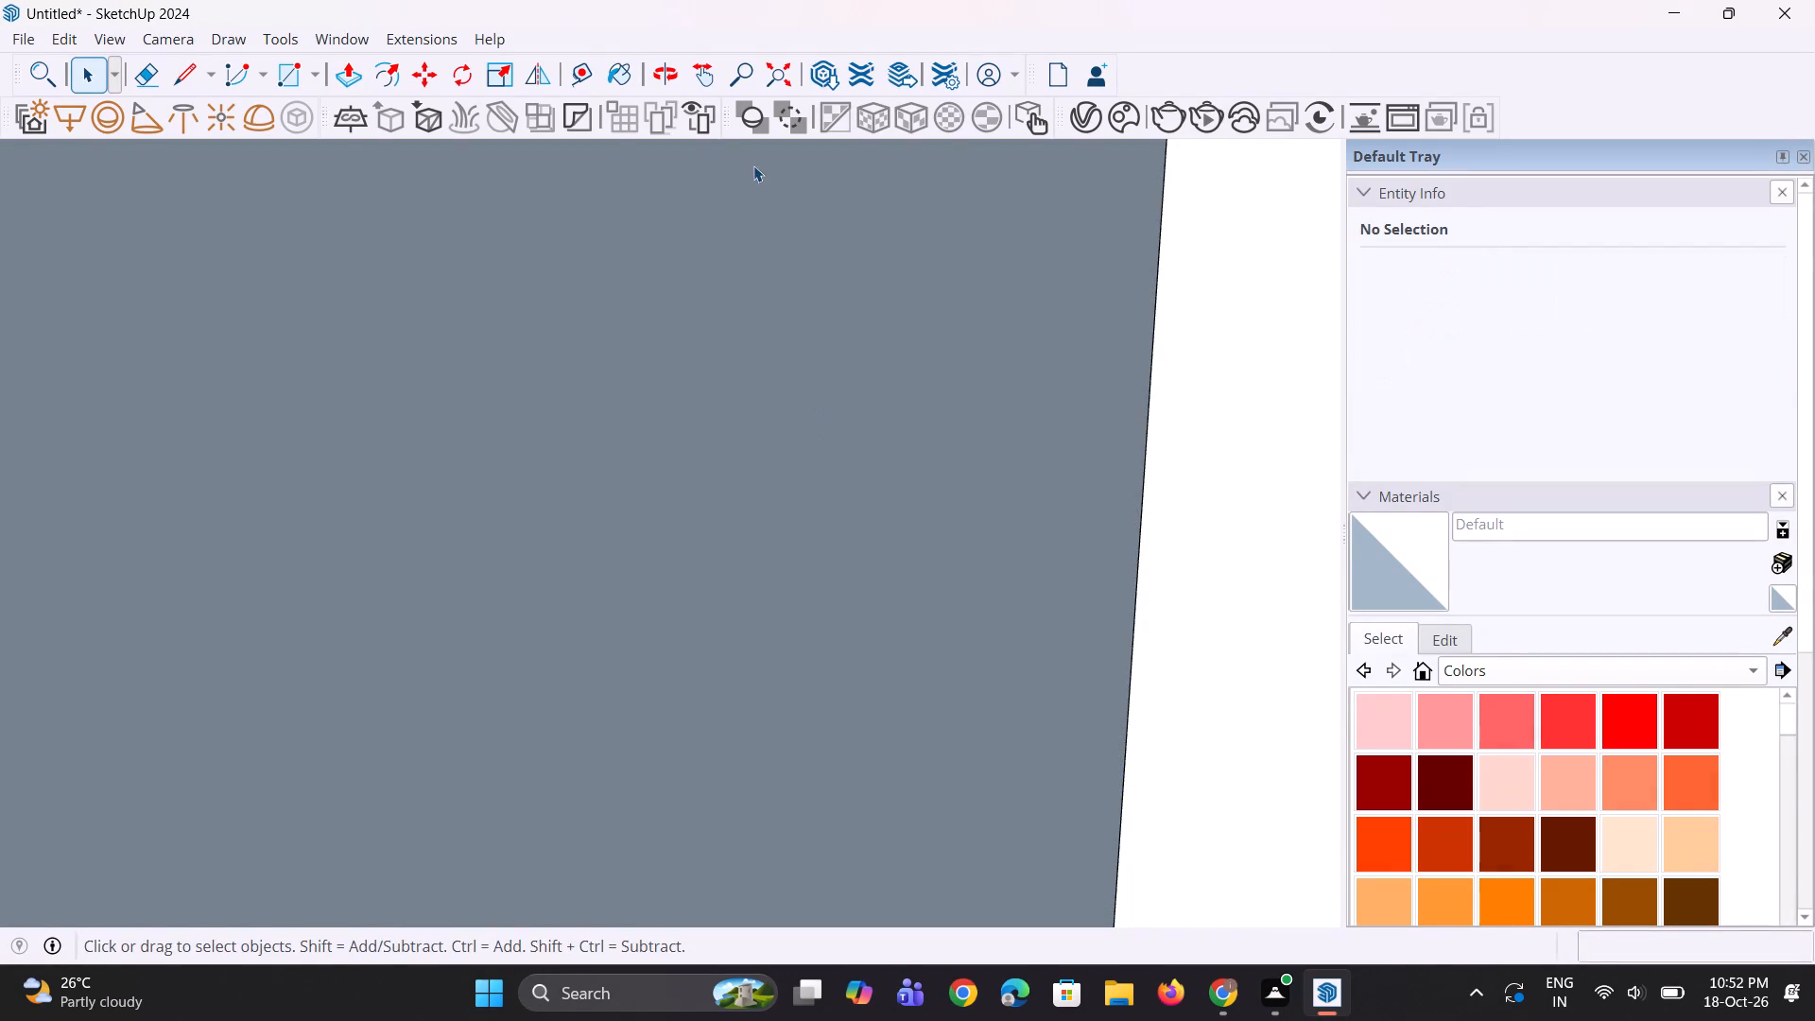
Pull the middle slat's side face about 1/2" further toward the innermost slat.
left_click(769, 75)
scroll(1006, 557, "up", 4)
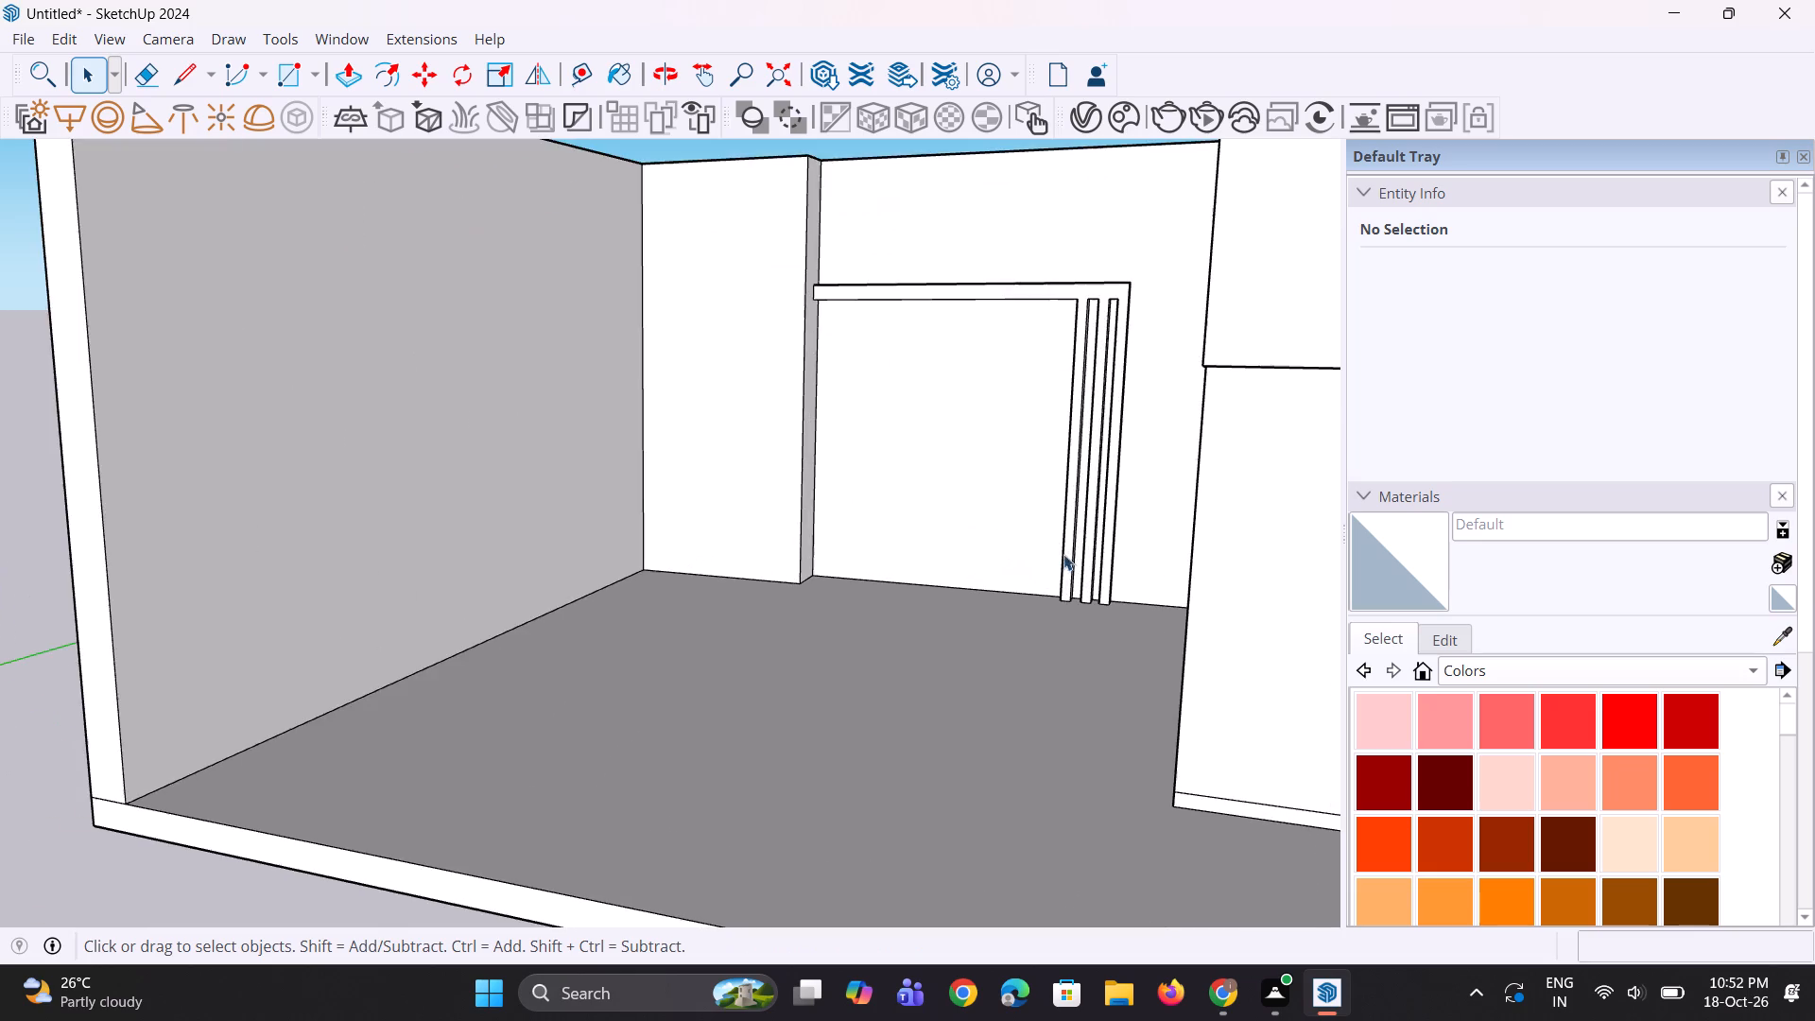
scroll(1116, 530, "up", 4)
middle_click_drag(1116, 530, 1339, 562)
scroll(1044, 396, "up", 1)
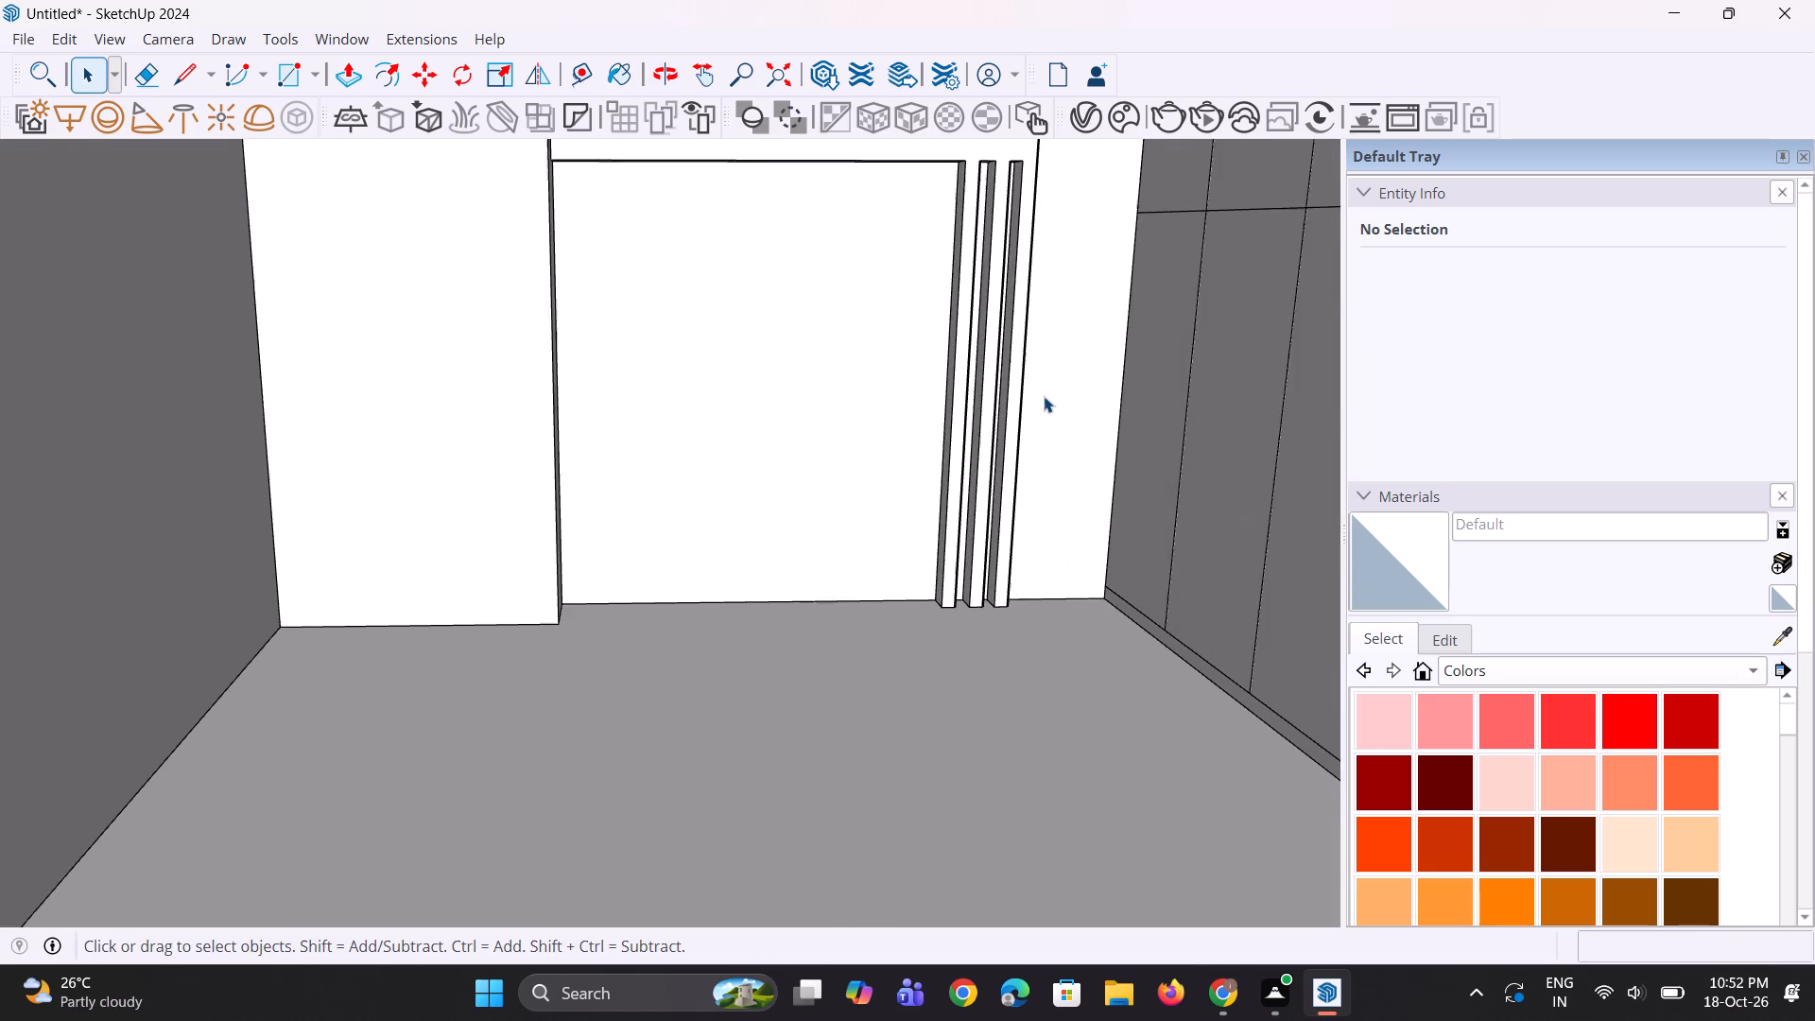
scroll(1044, 396, "up", 1)
key("p")
scroll(981, 402, "up", 5)
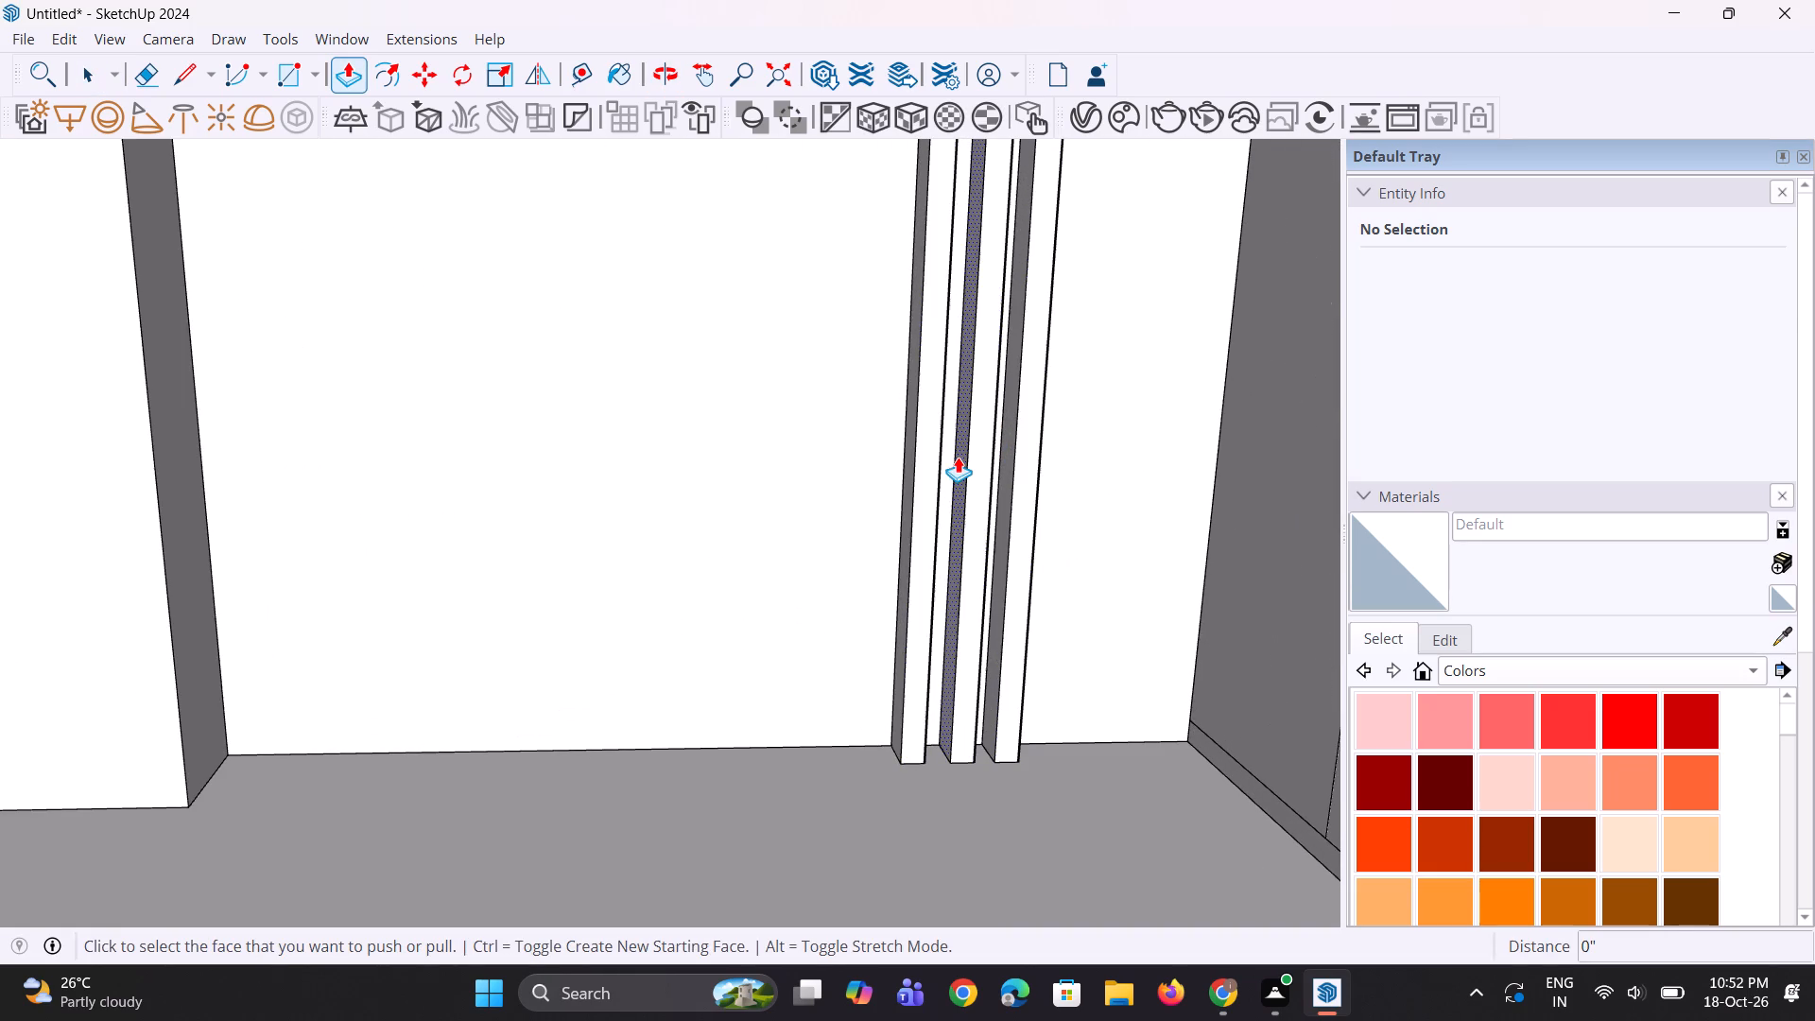
left_click(958, 461)
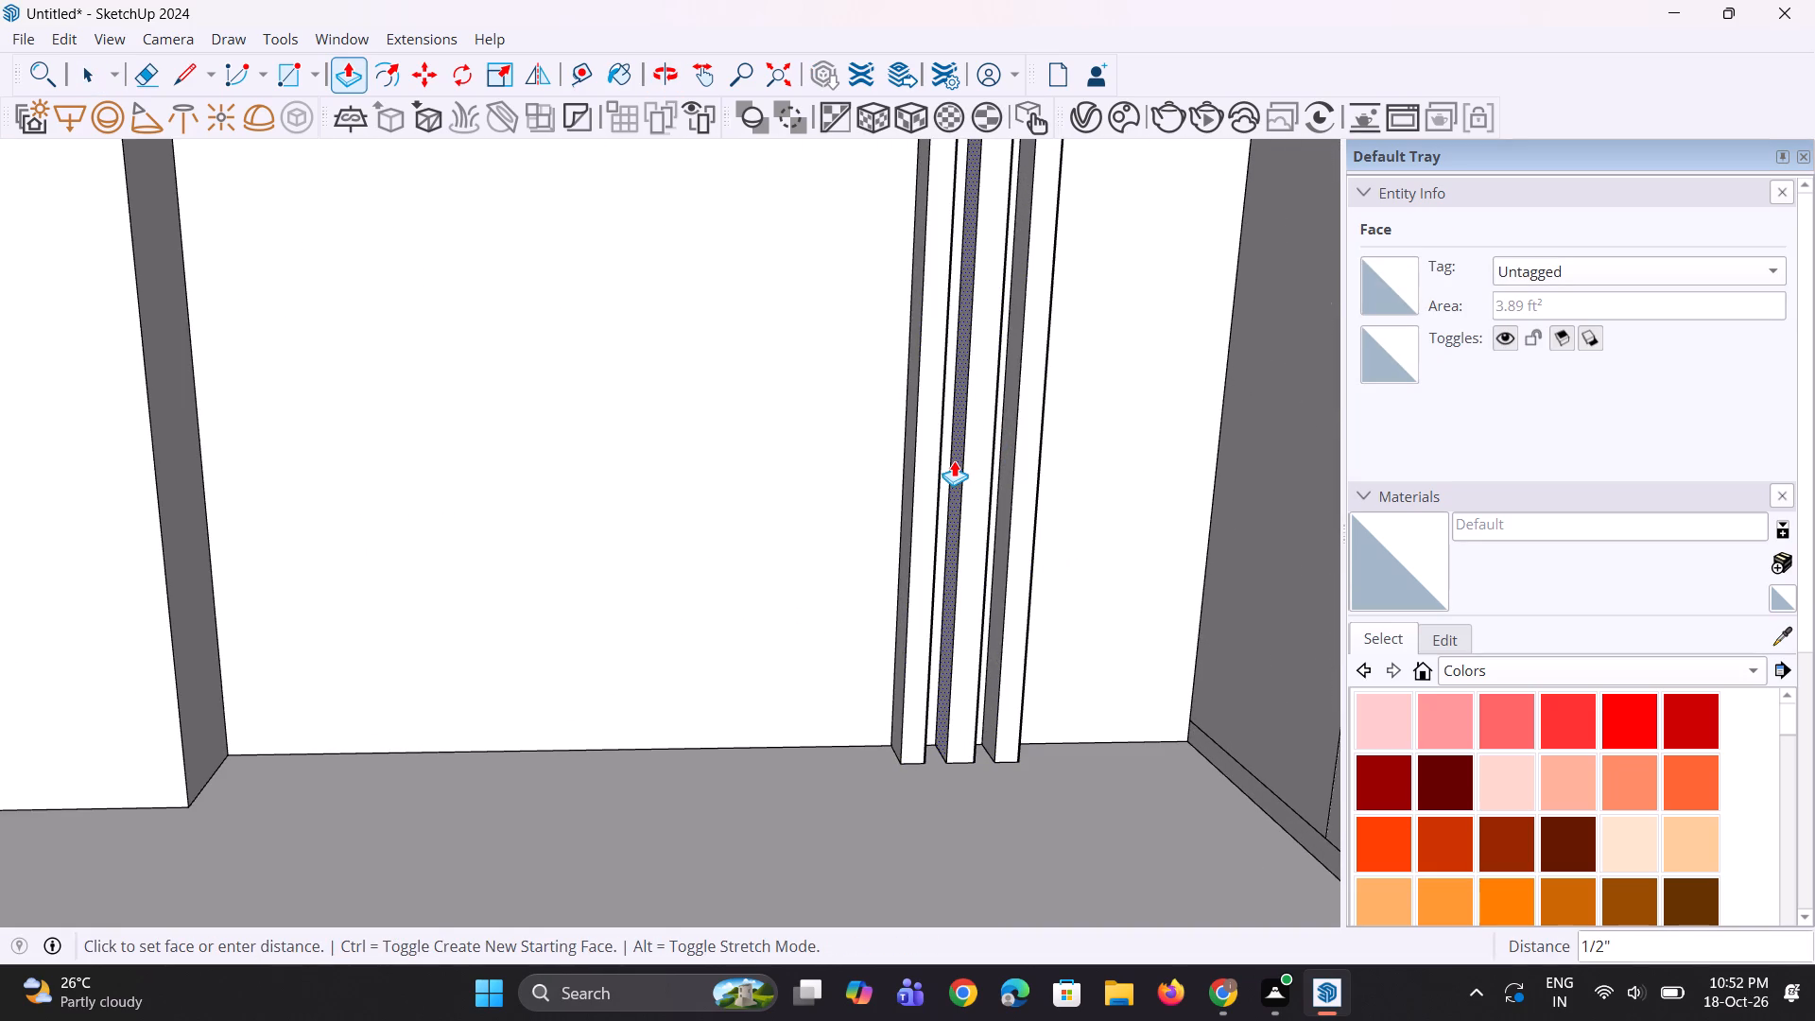
left_click(954, 460)
scroll(1000, 642, "down", 9)
middle_click_drag(1023, 562, 918, 532)
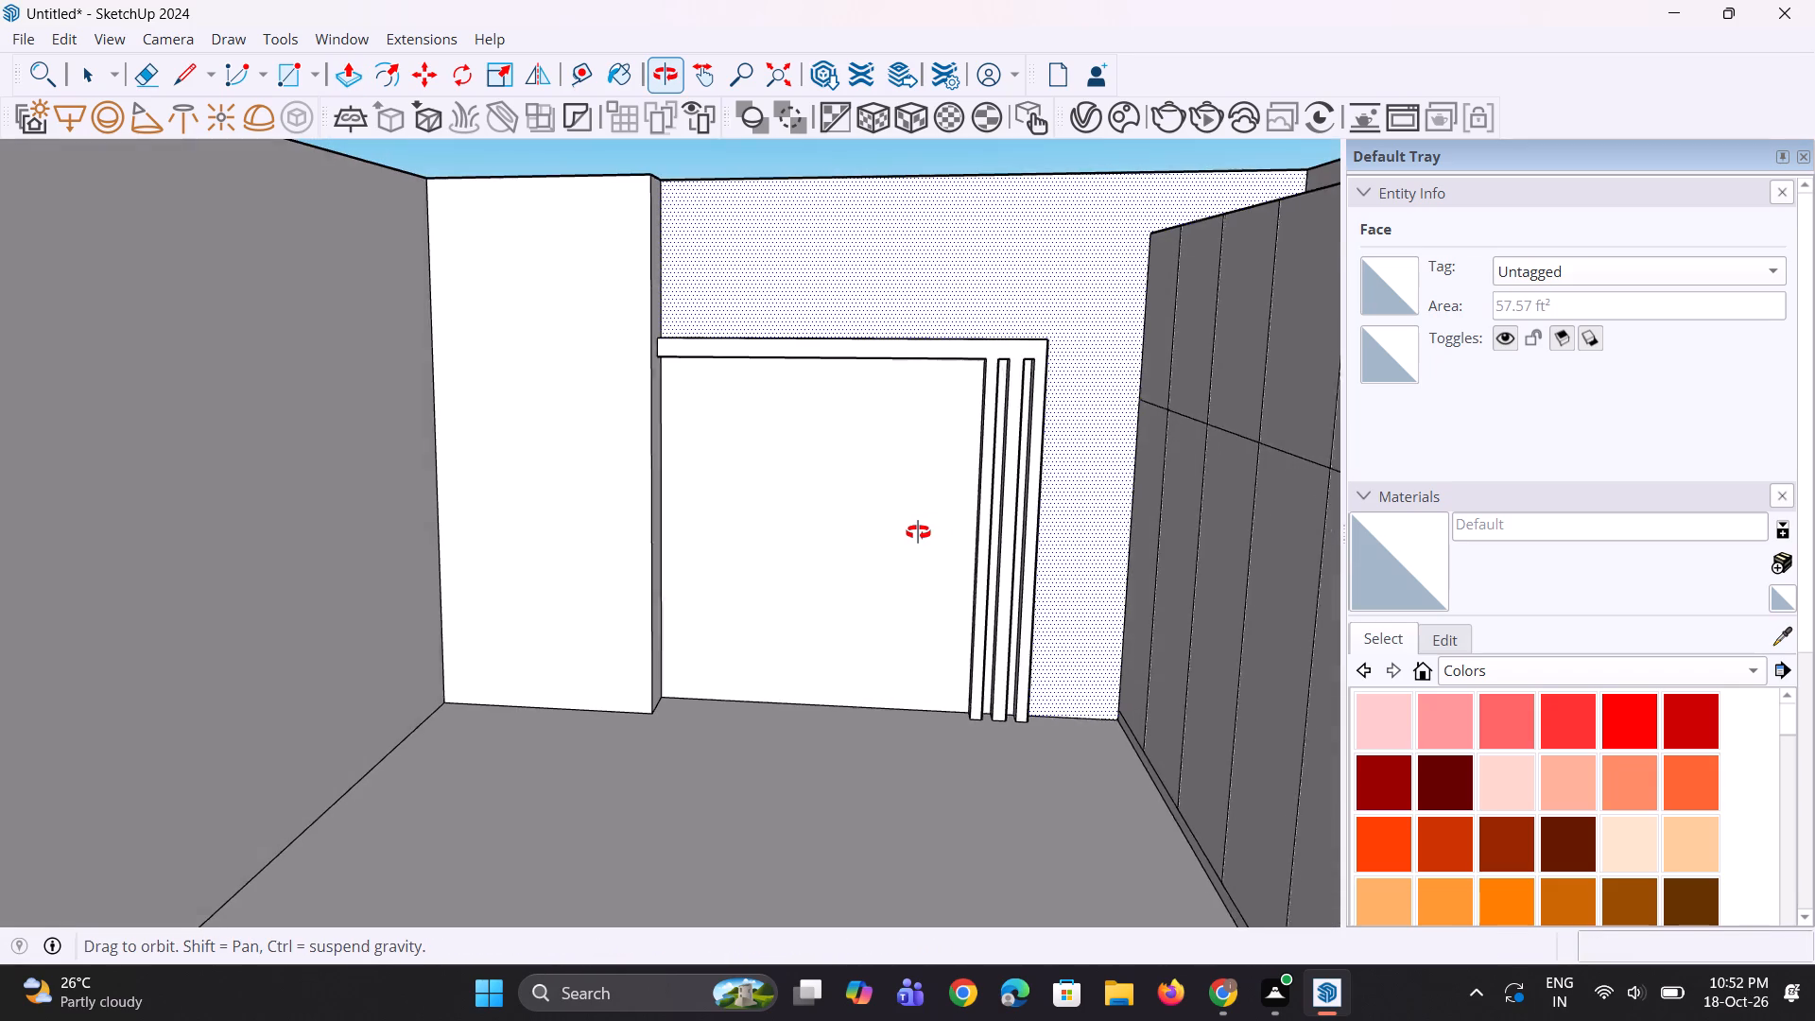
middle_click_drag(918, 532, 915, 543)
key("space")
key("space")
Pull the innermost slat's side face slightly outward, away from the middle slat, with Push/Pull.
scroll(949, 538, "down", 6)
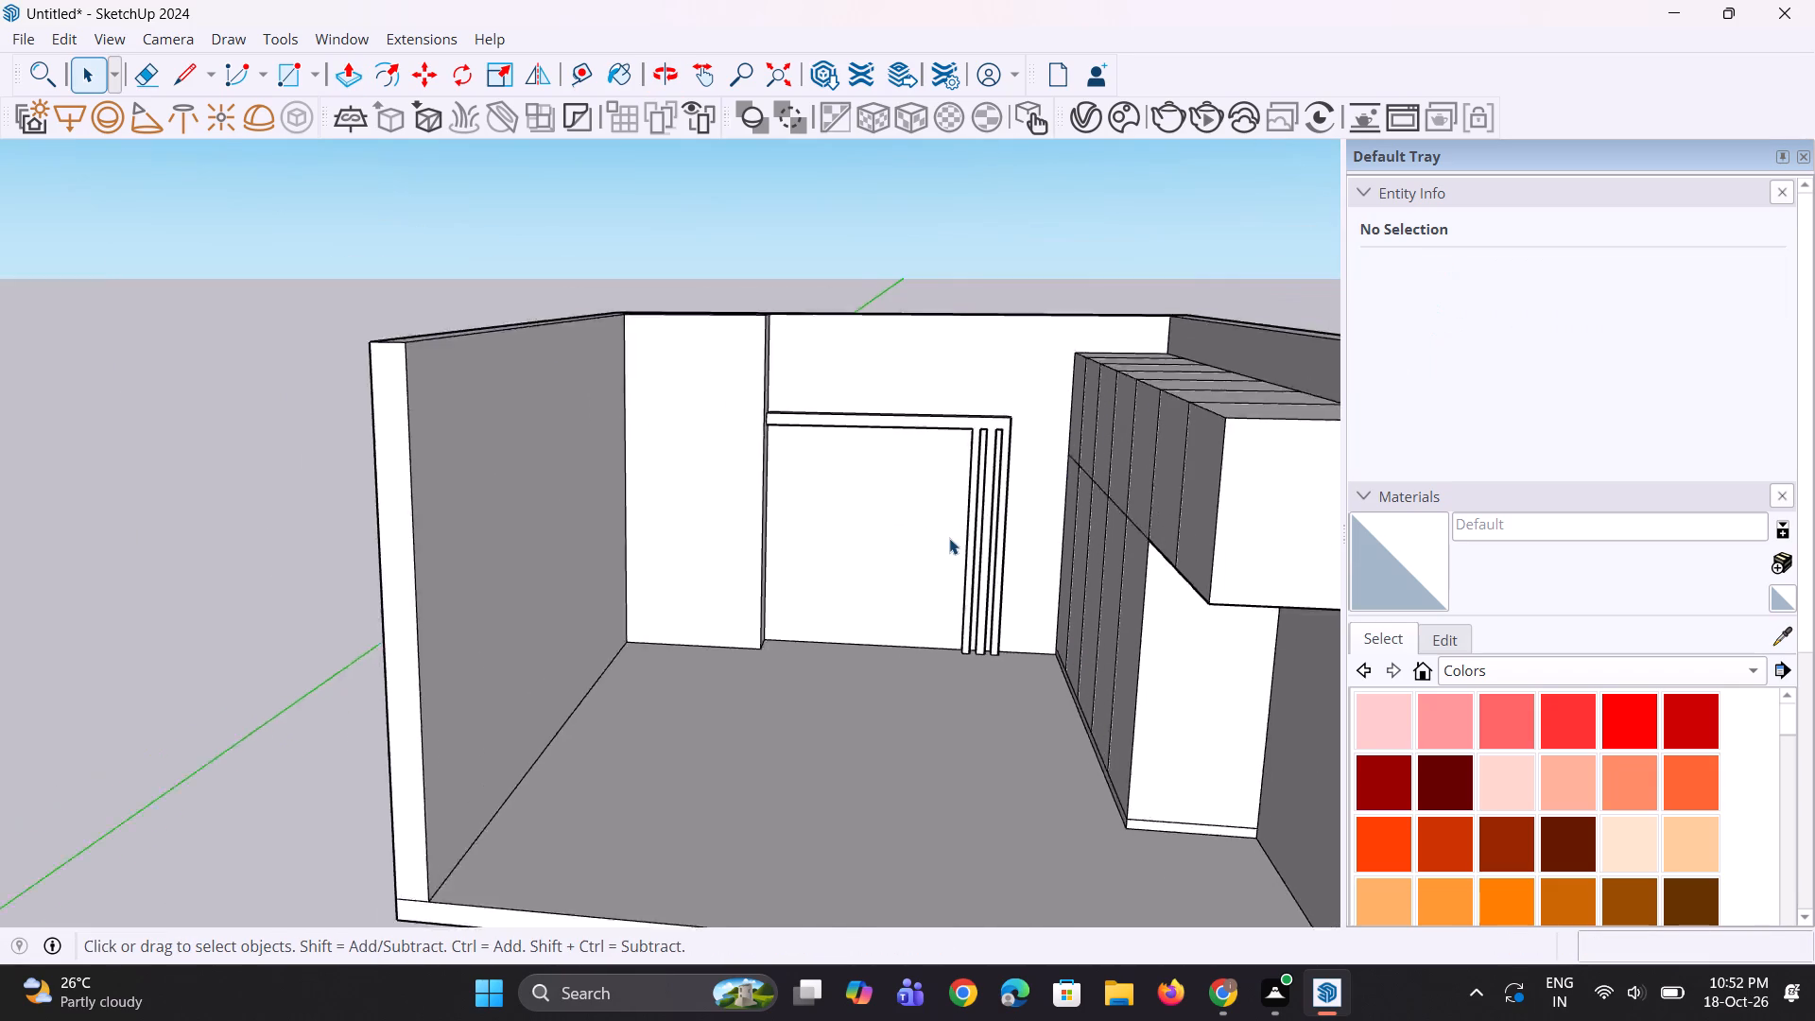
scroll(949, 538, "down", 2)
middle_click_drag(1013, 488, 1035, 444)
scroll(1012, 543, "up", 2)
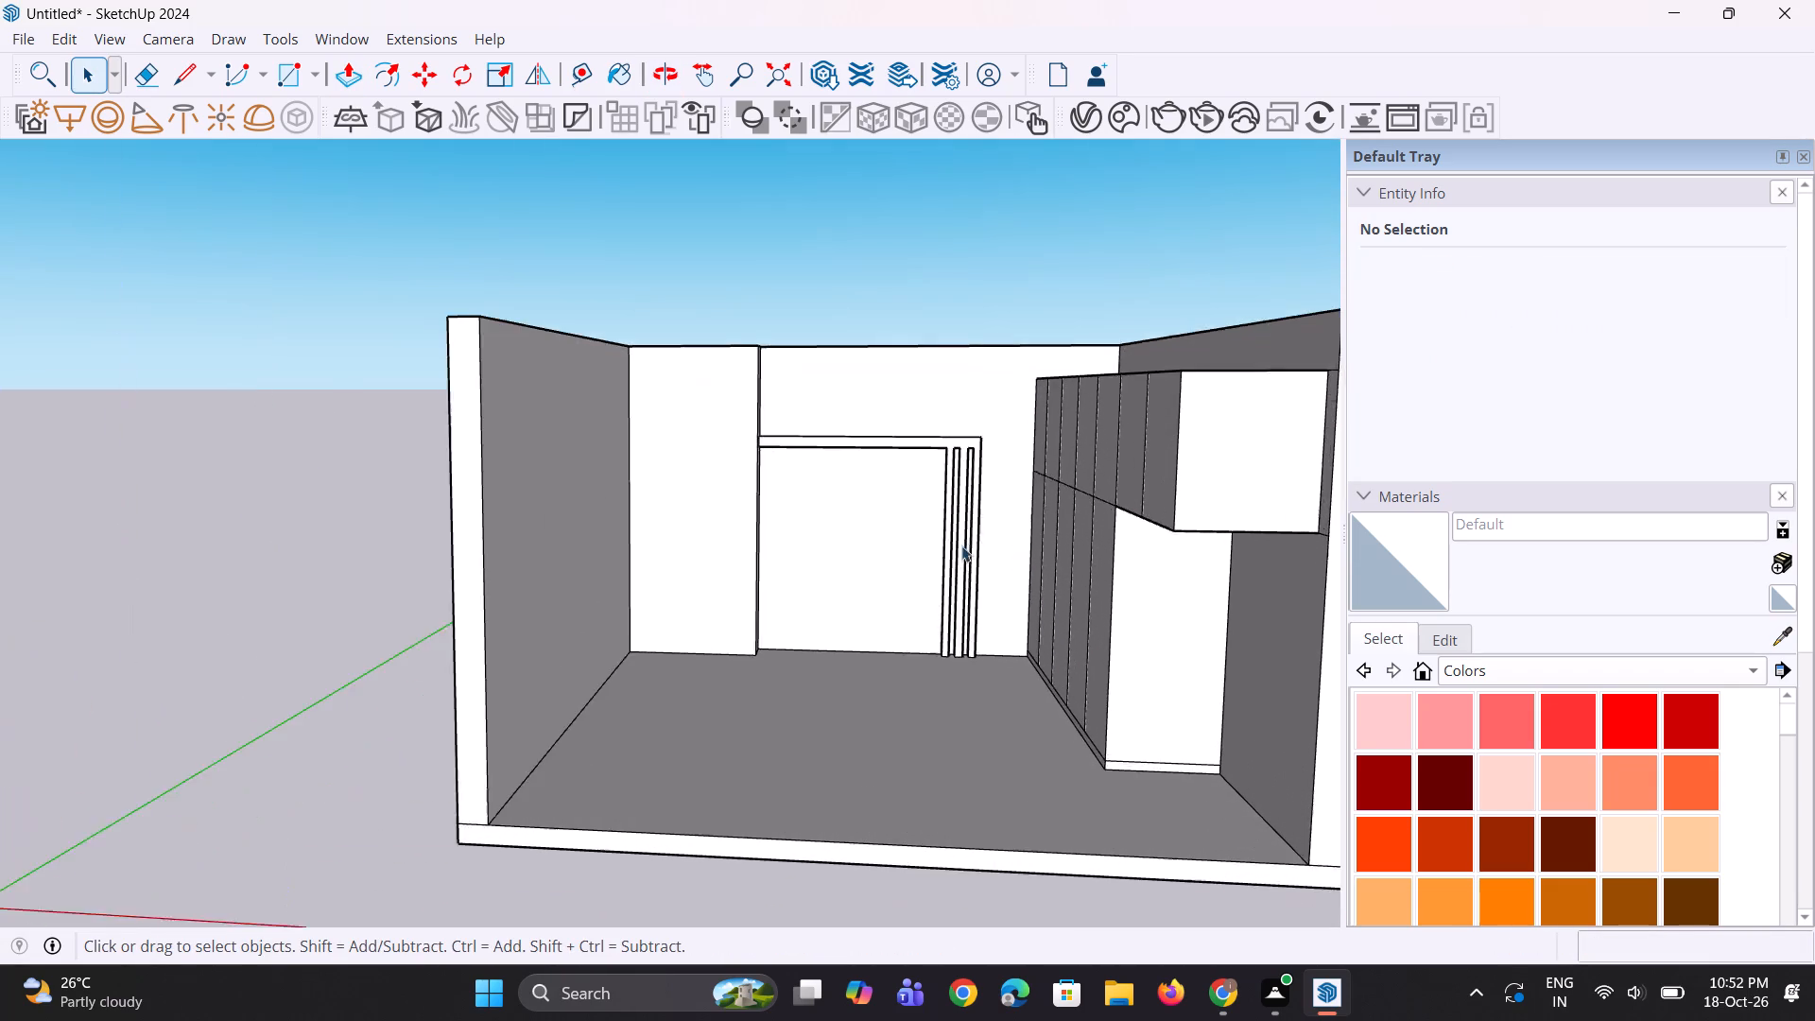
scroll(961, 545, "up", 10)
middle_click_drag(941, 476, 1092, 538)
key("p")
scroll(932, 501, "up", 1)
left_click(932, 501)
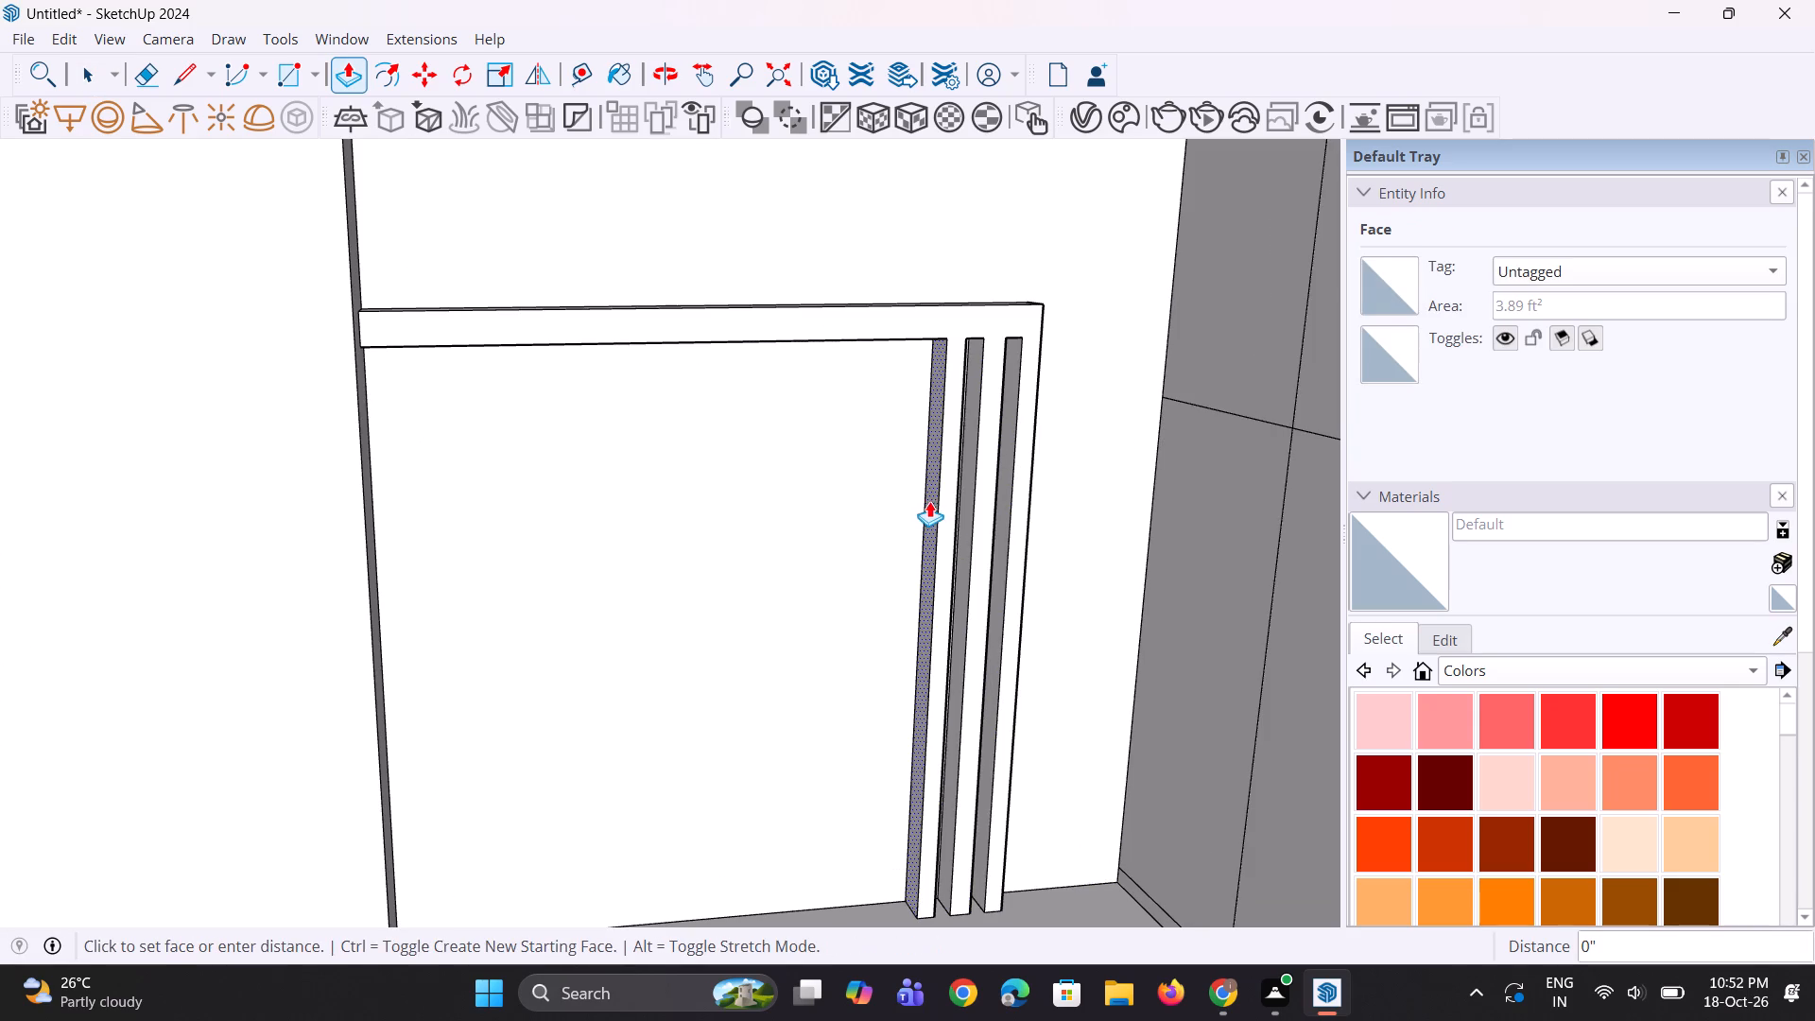
left_click(927, 501)
scroll(876, 618, "down", 6)
middle_click_drag(935, 616, 784, 542)
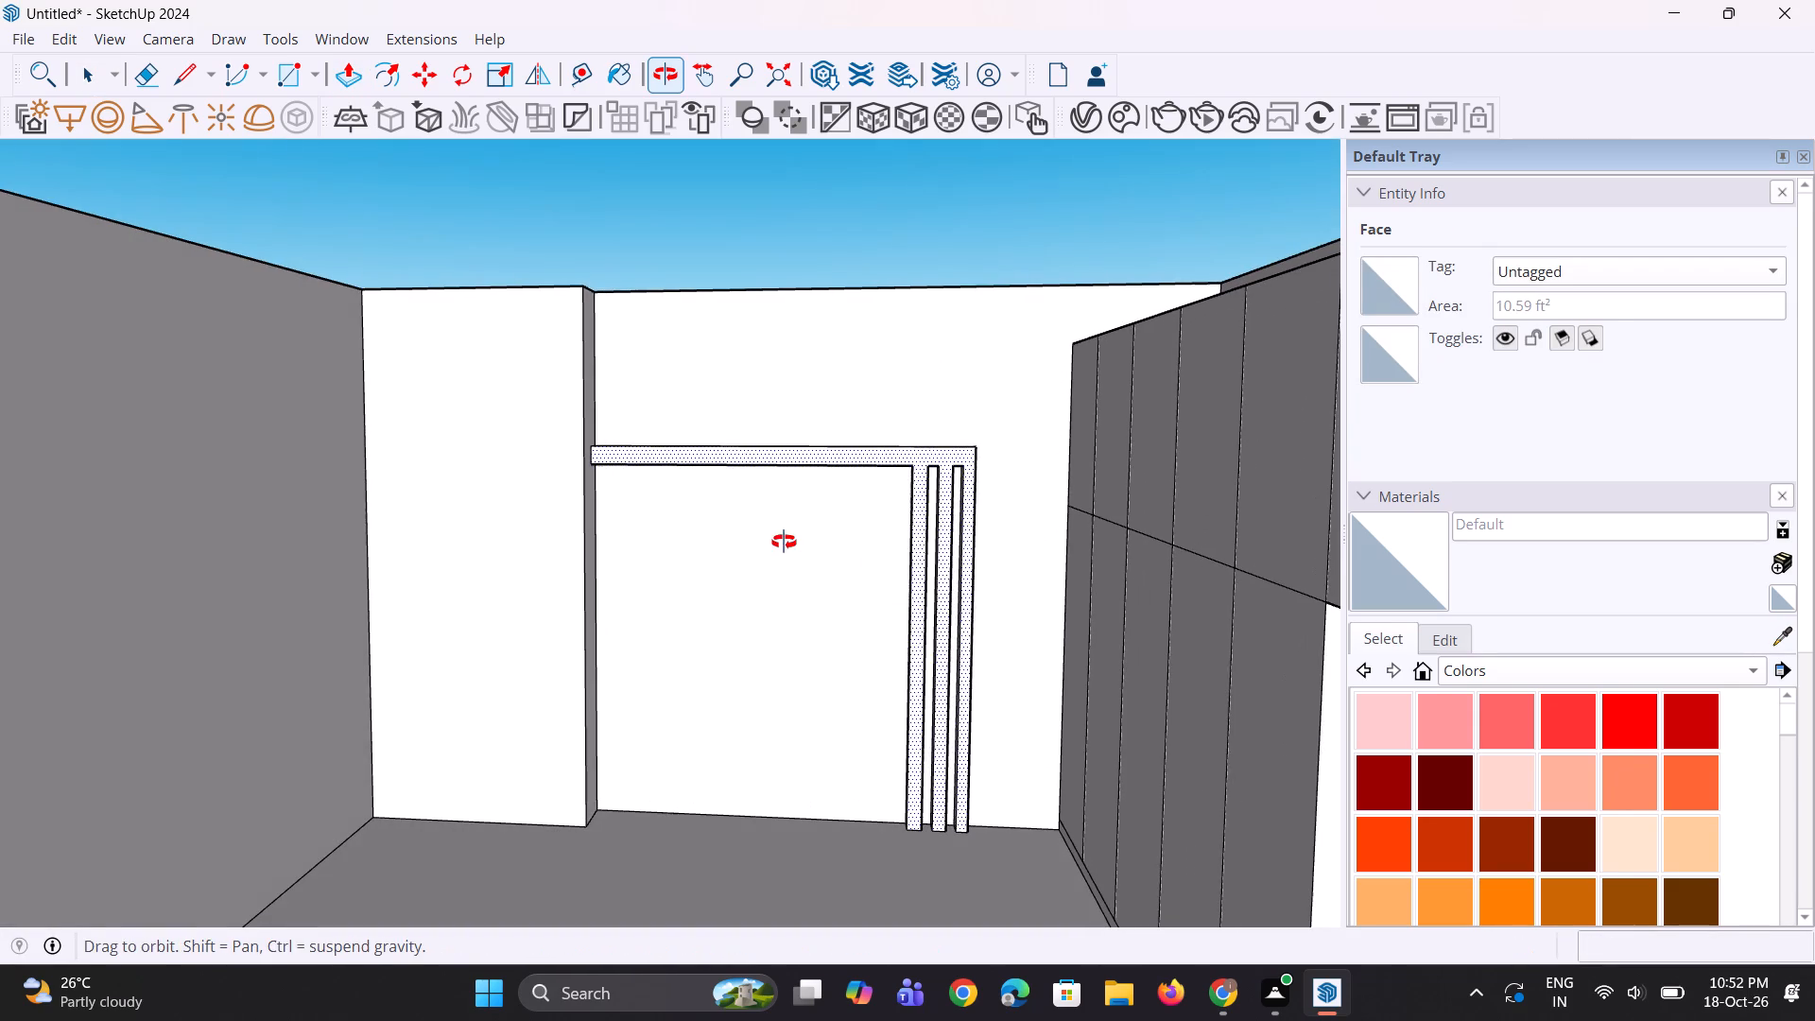
middle_click_drag(784, 542, 783, 542)
key("space")
key("space")
left_click(970, 218)
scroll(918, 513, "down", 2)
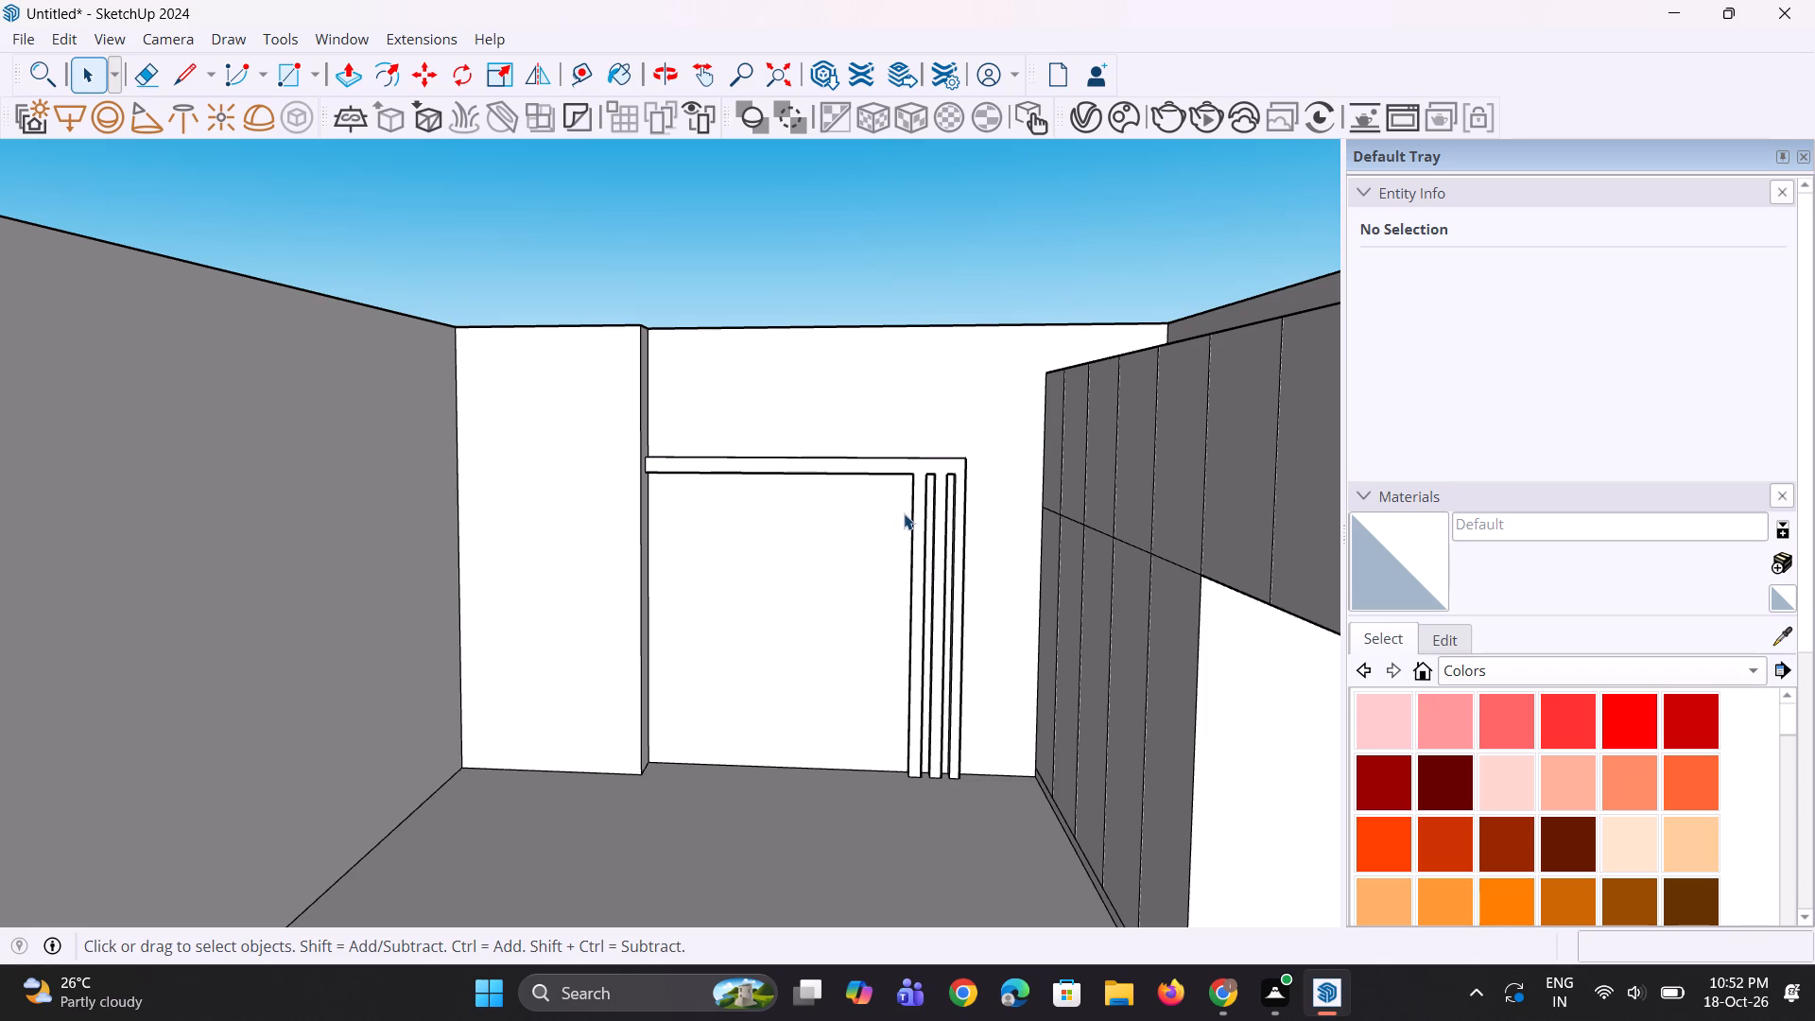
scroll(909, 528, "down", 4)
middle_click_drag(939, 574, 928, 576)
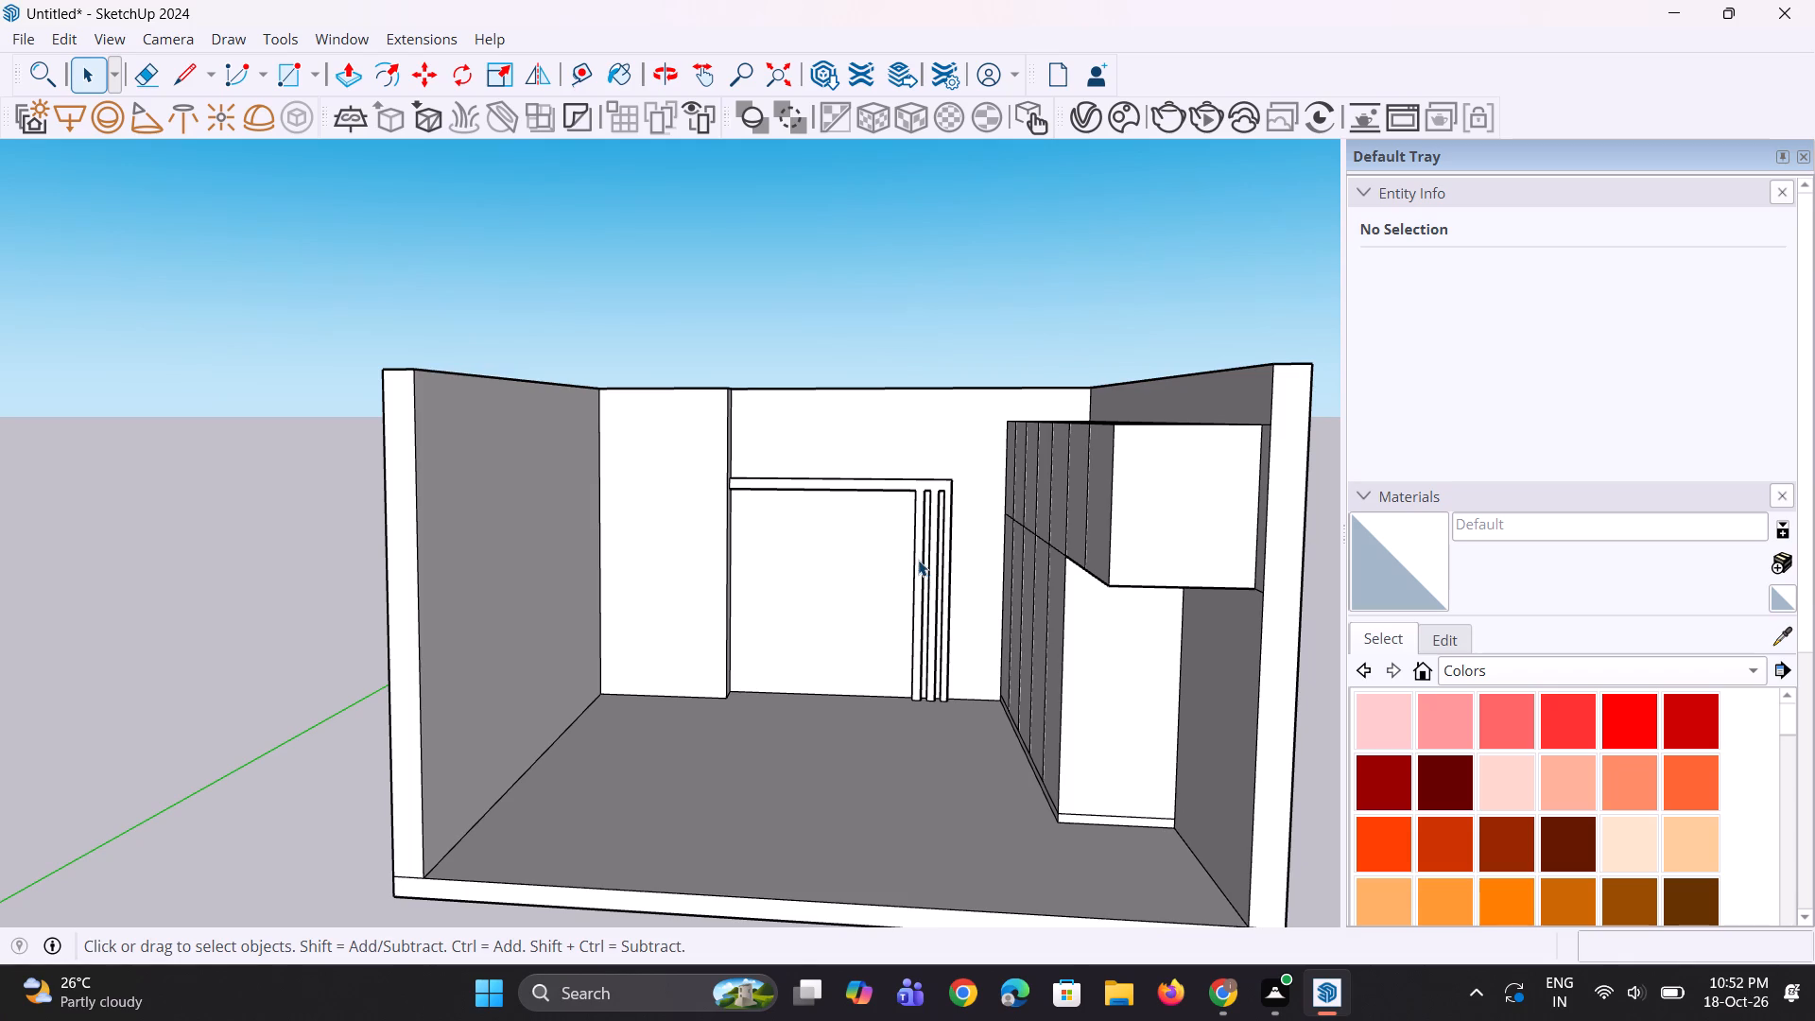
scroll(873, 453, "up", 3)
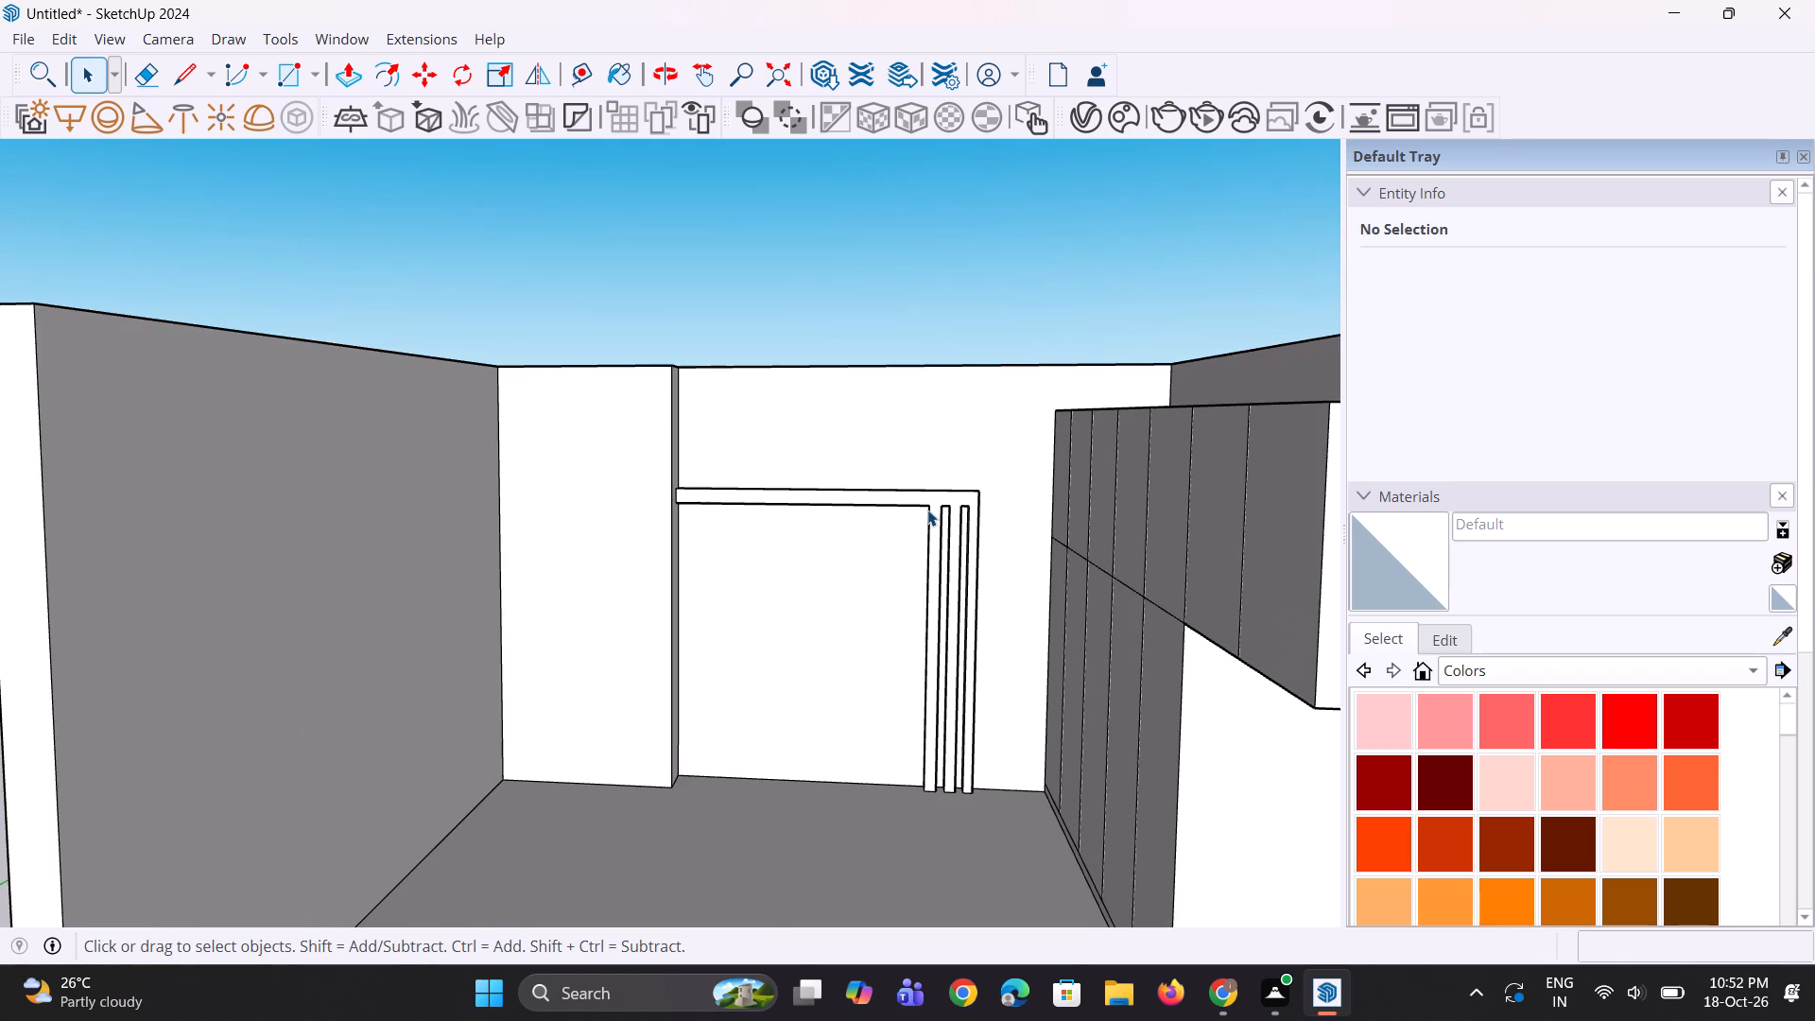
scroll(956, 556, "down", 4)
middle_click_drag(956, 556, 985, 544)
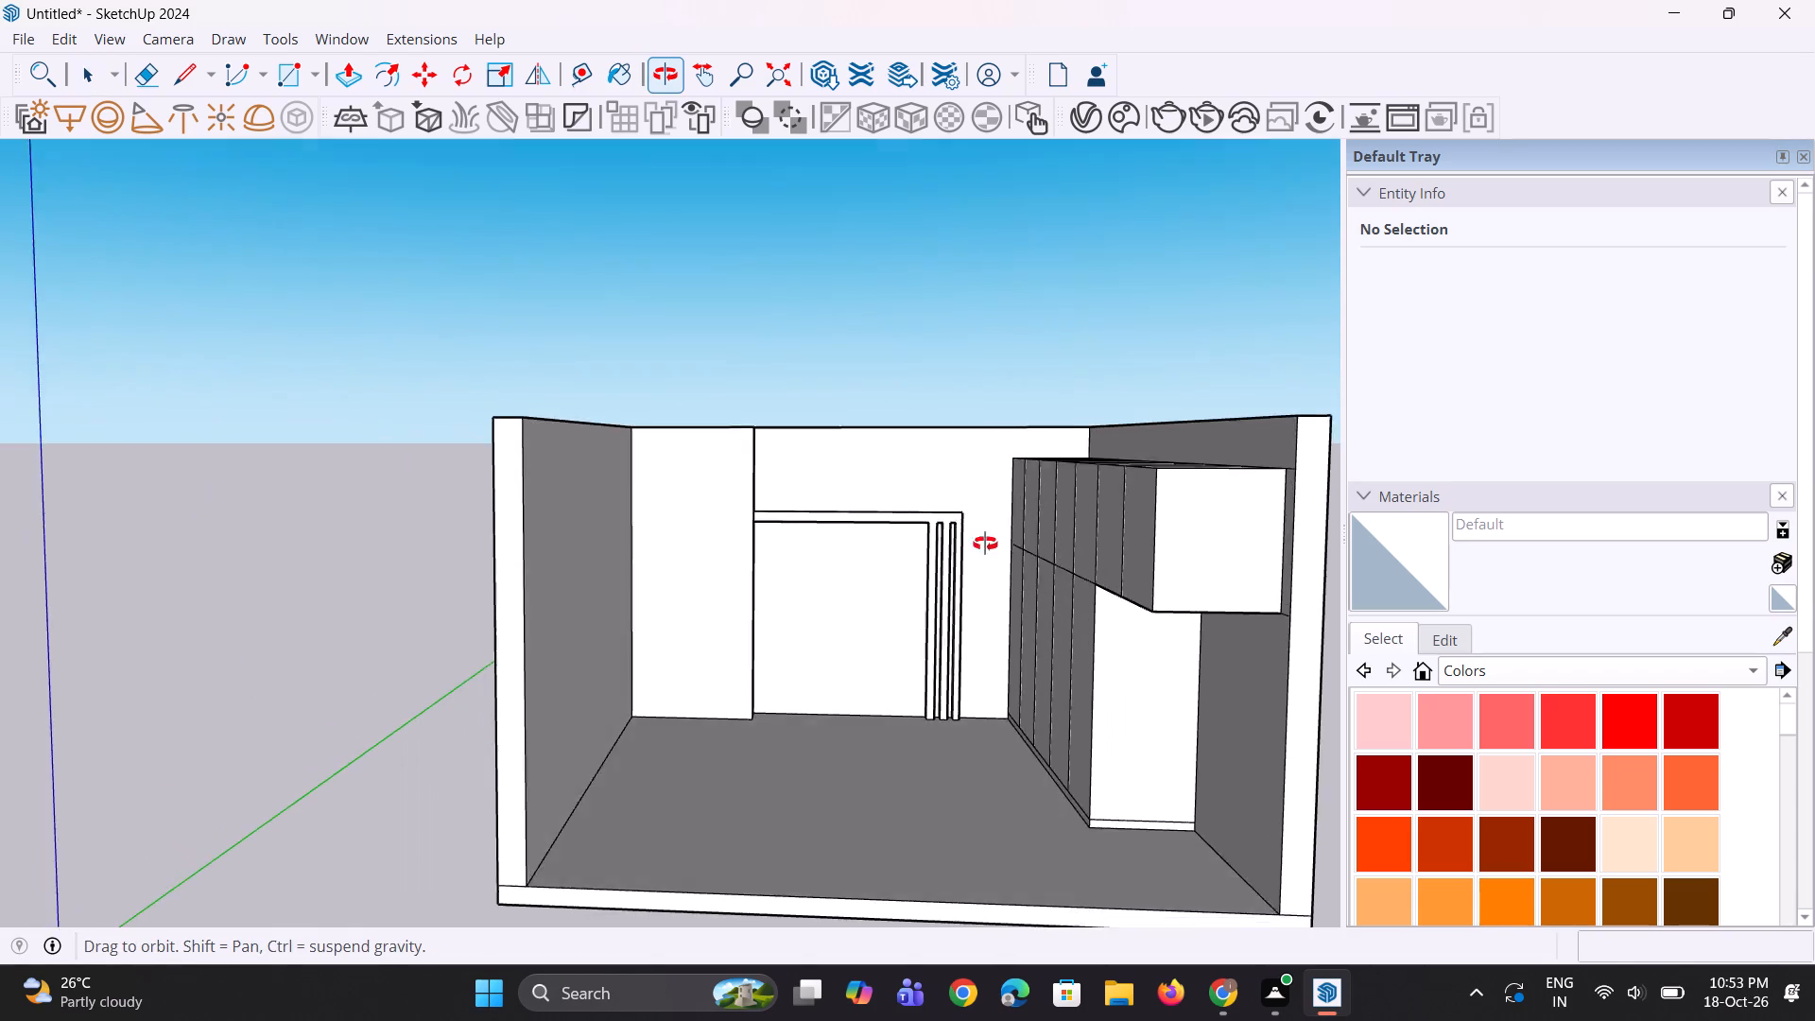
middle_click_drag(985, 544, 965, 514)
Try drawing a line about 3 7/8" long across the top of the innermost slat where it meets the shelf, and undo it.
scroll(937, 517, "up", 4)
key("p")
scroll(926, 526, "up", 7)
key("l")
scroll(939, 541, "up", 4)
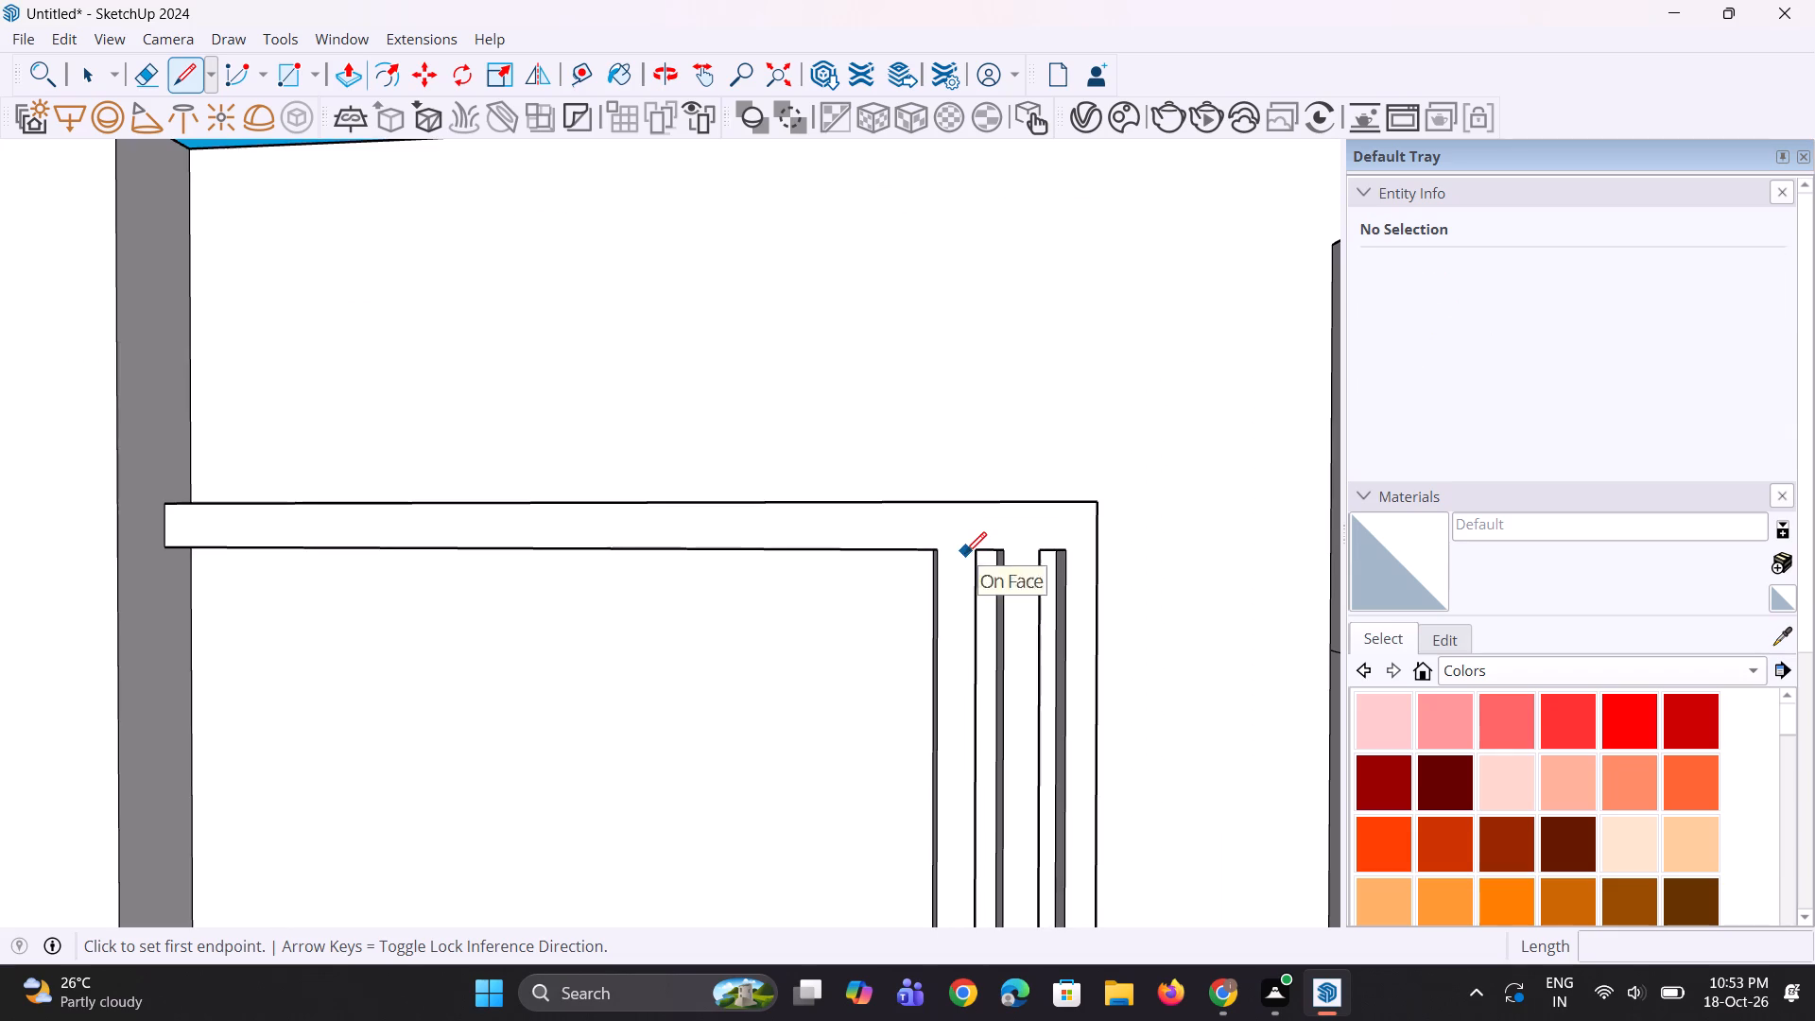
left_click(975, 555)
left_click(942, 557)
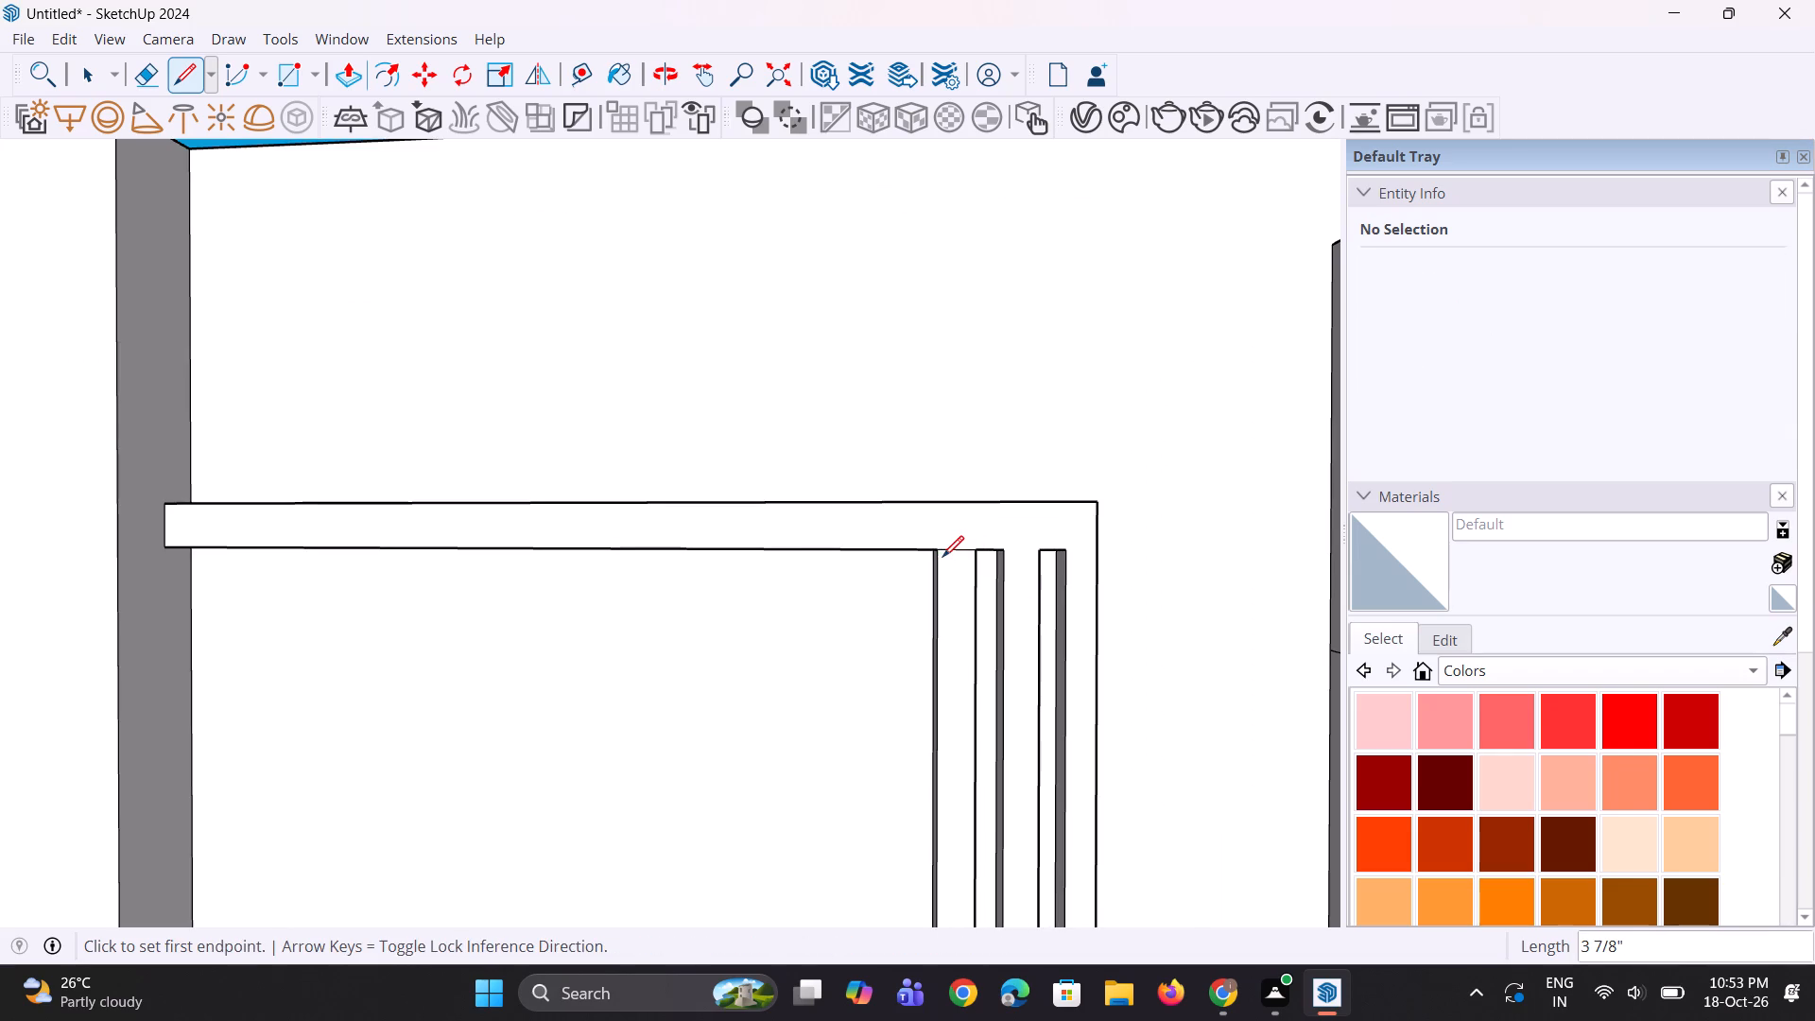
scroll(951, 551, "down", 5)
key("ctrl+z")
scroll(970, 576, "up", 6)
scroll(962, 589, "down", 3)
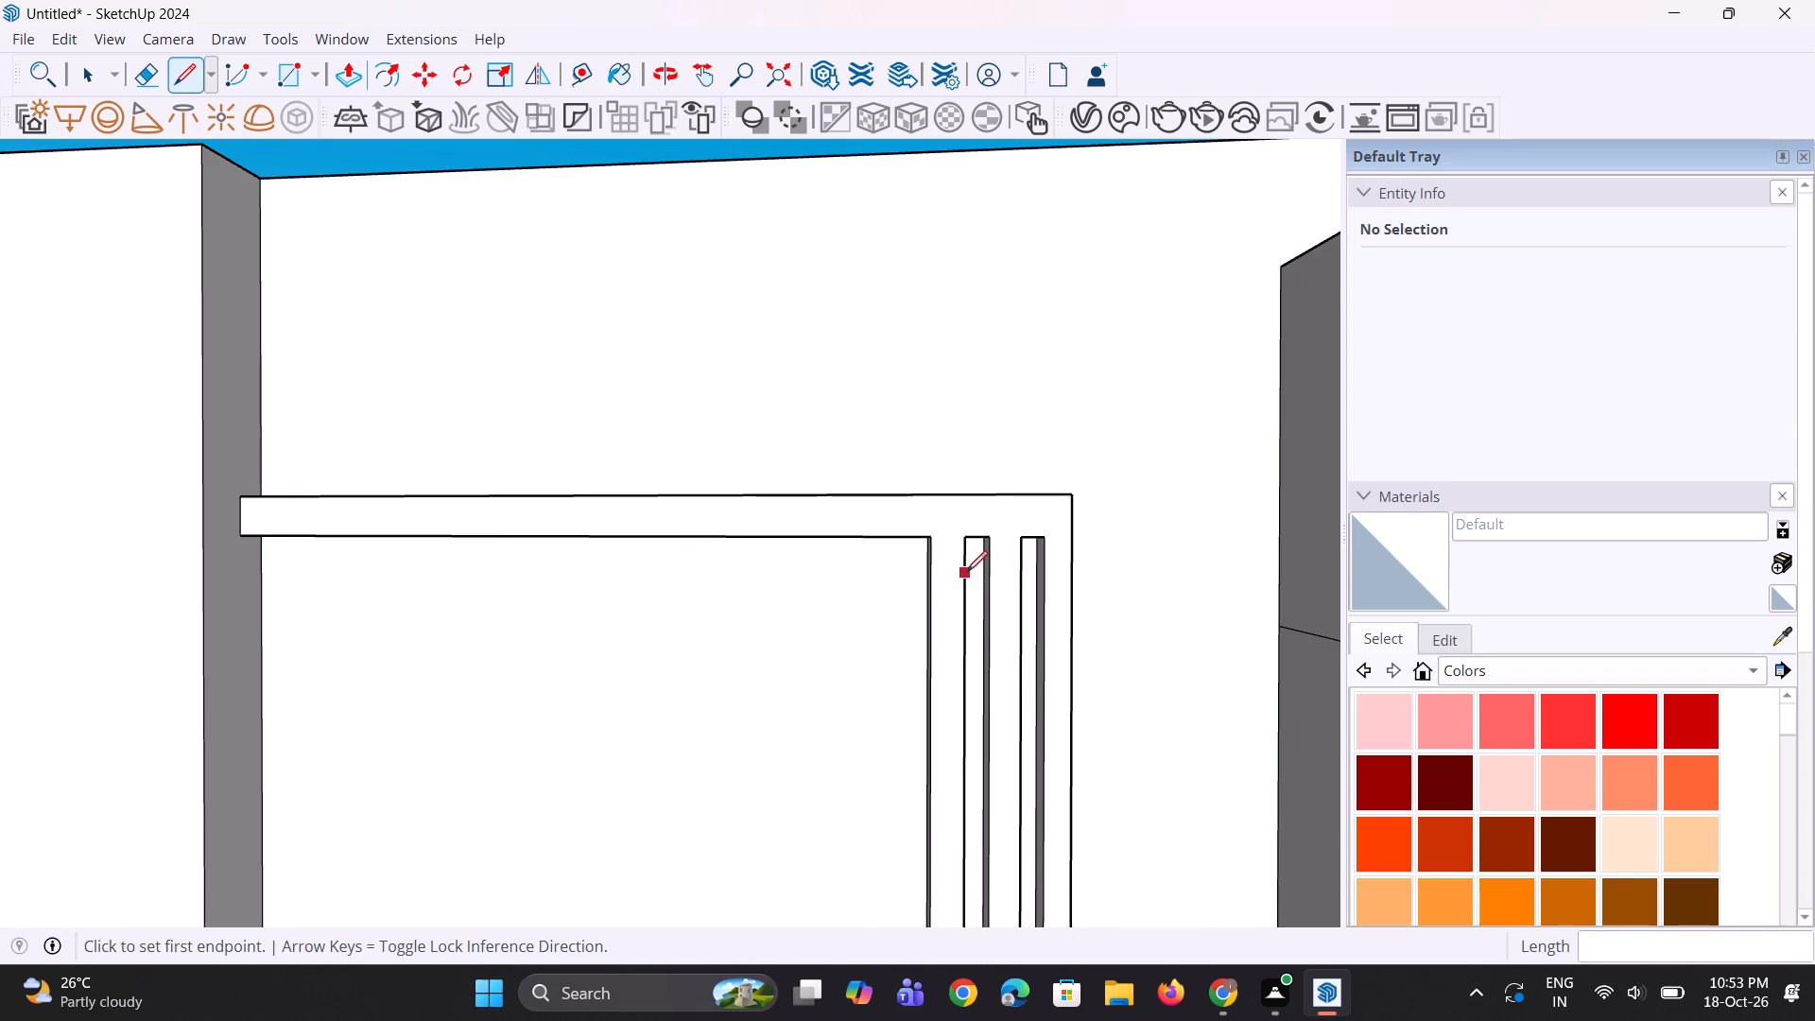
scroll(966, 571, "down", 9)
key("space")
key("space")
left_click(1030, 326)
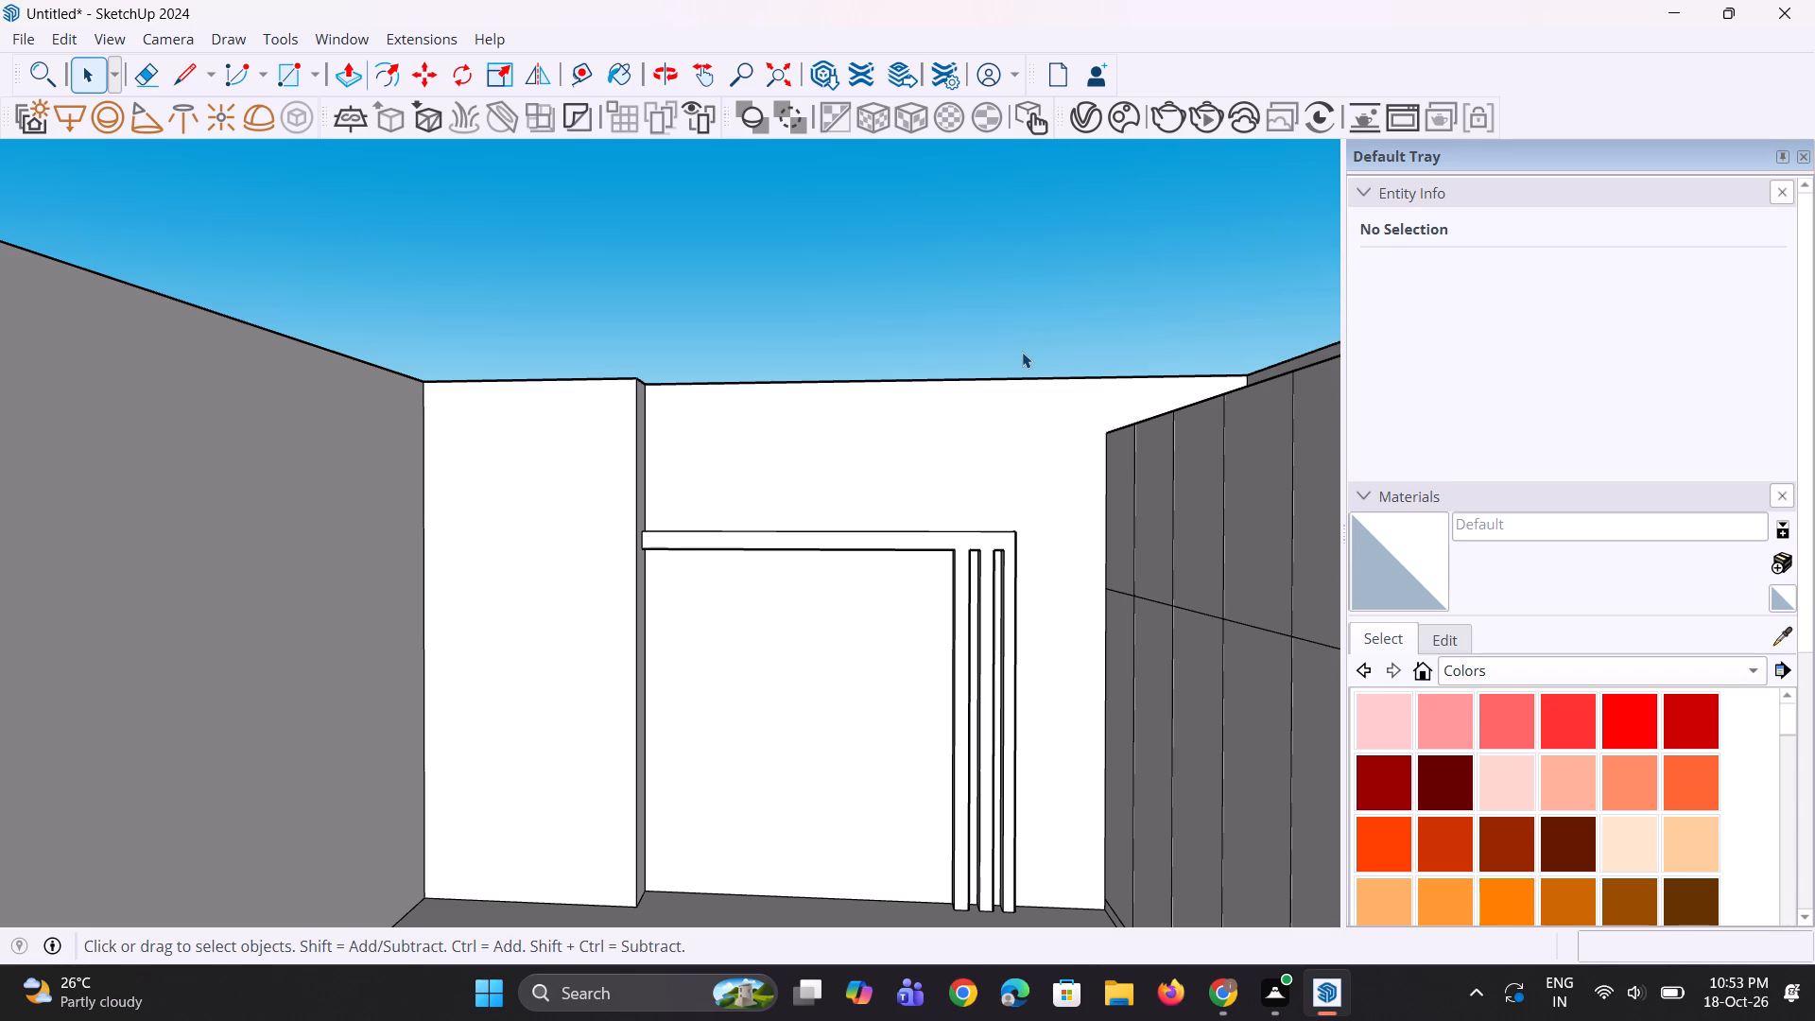
Copy the six vertical divider edges of the upper wardrobe cabinets 0.3" along the front, away from the back wall.
scroll(921, 259, "down", 4)
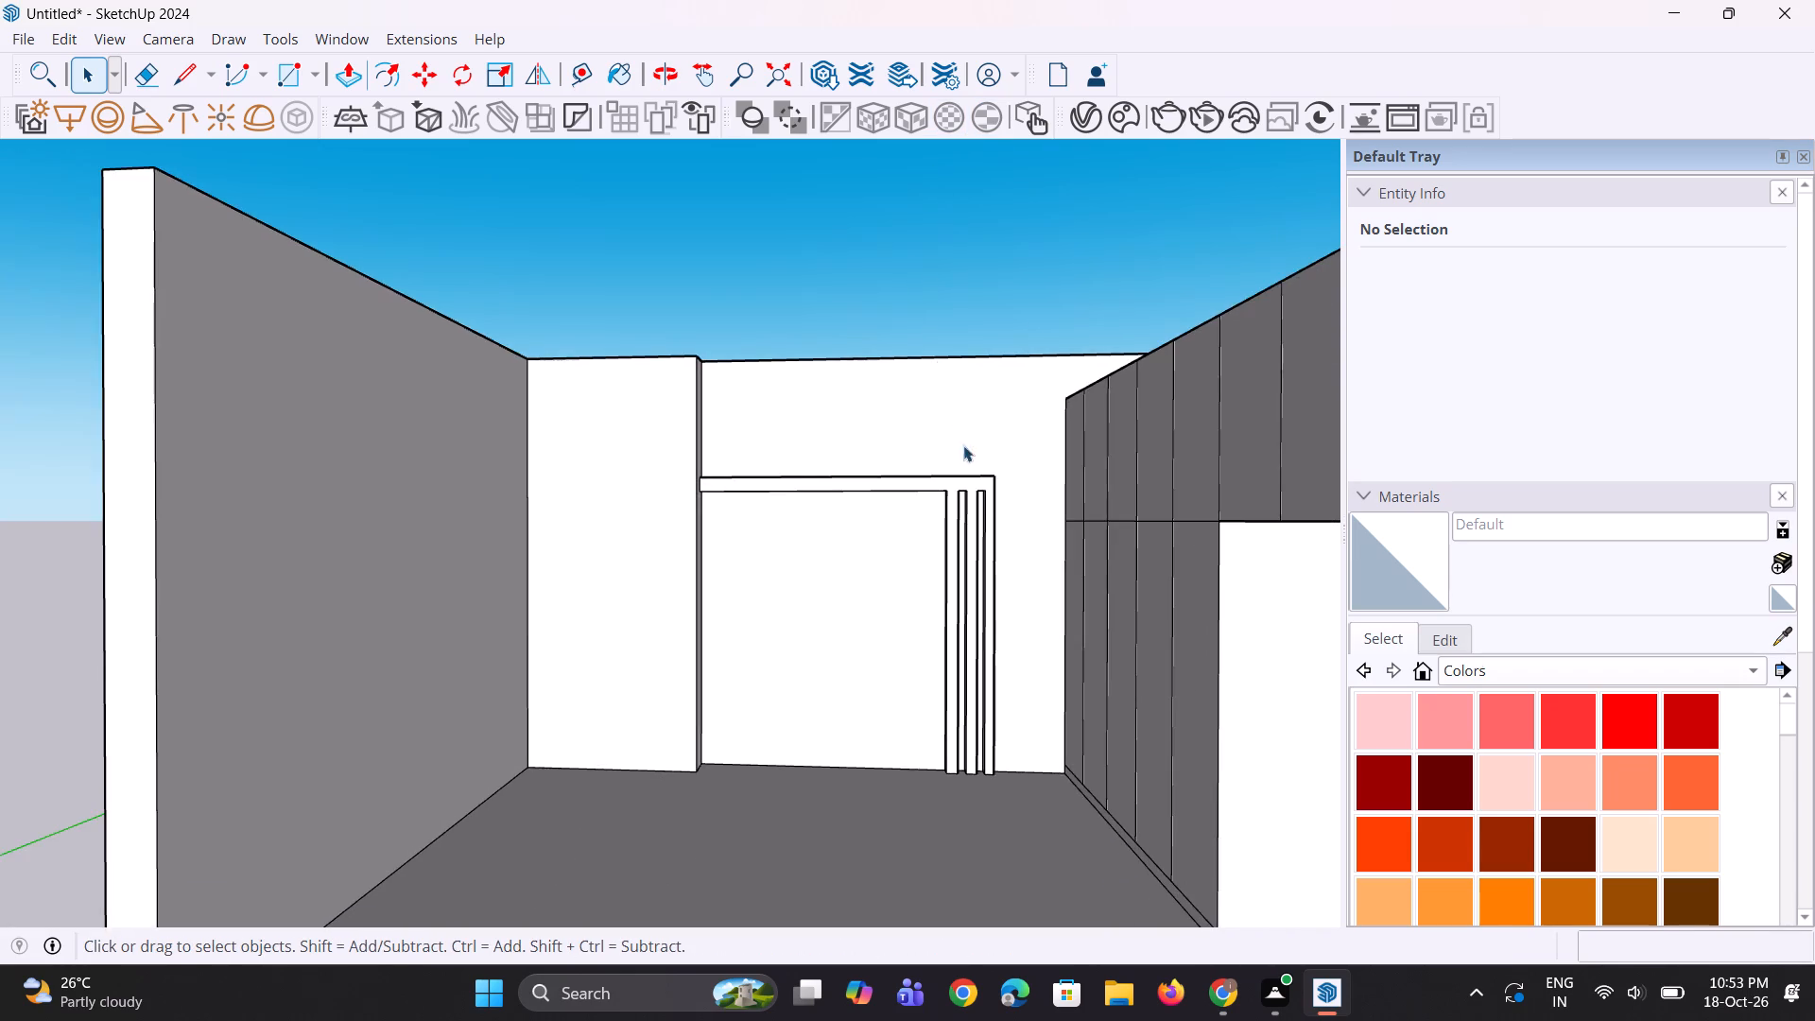
middle_click_drag(1001, 517, 1088, 545)
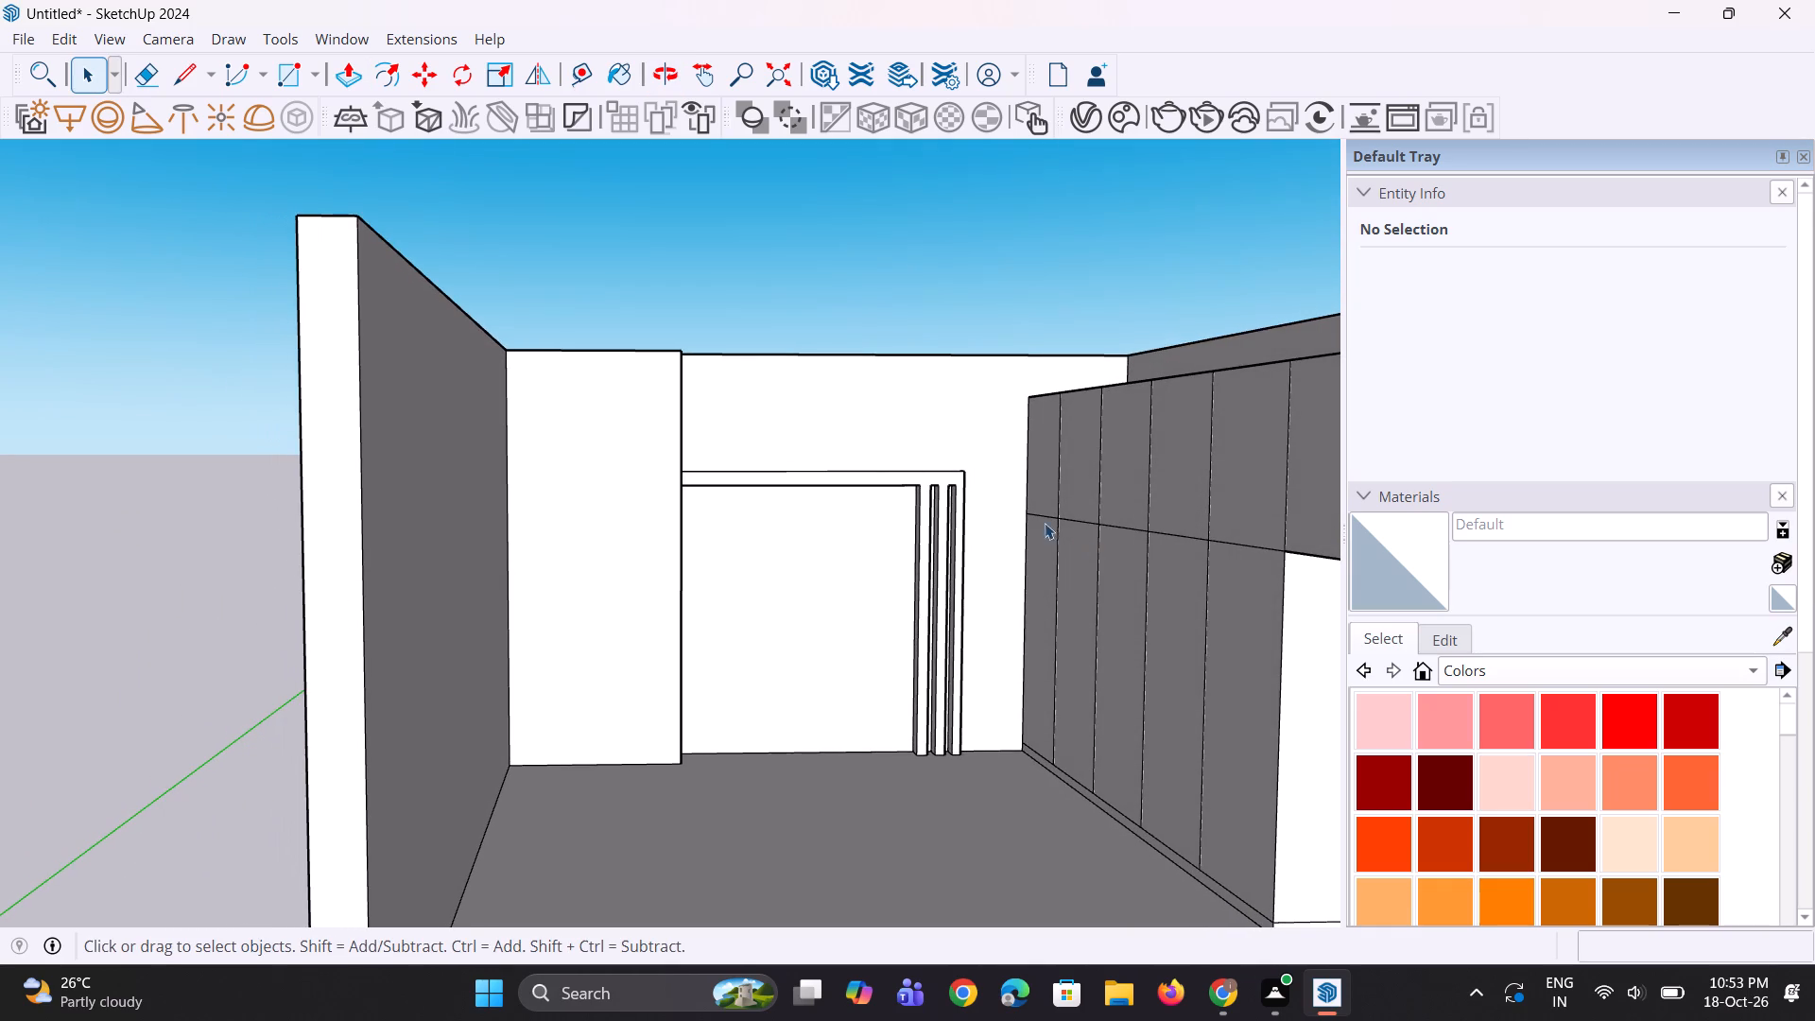
scroll(971, 478, "down", 3)
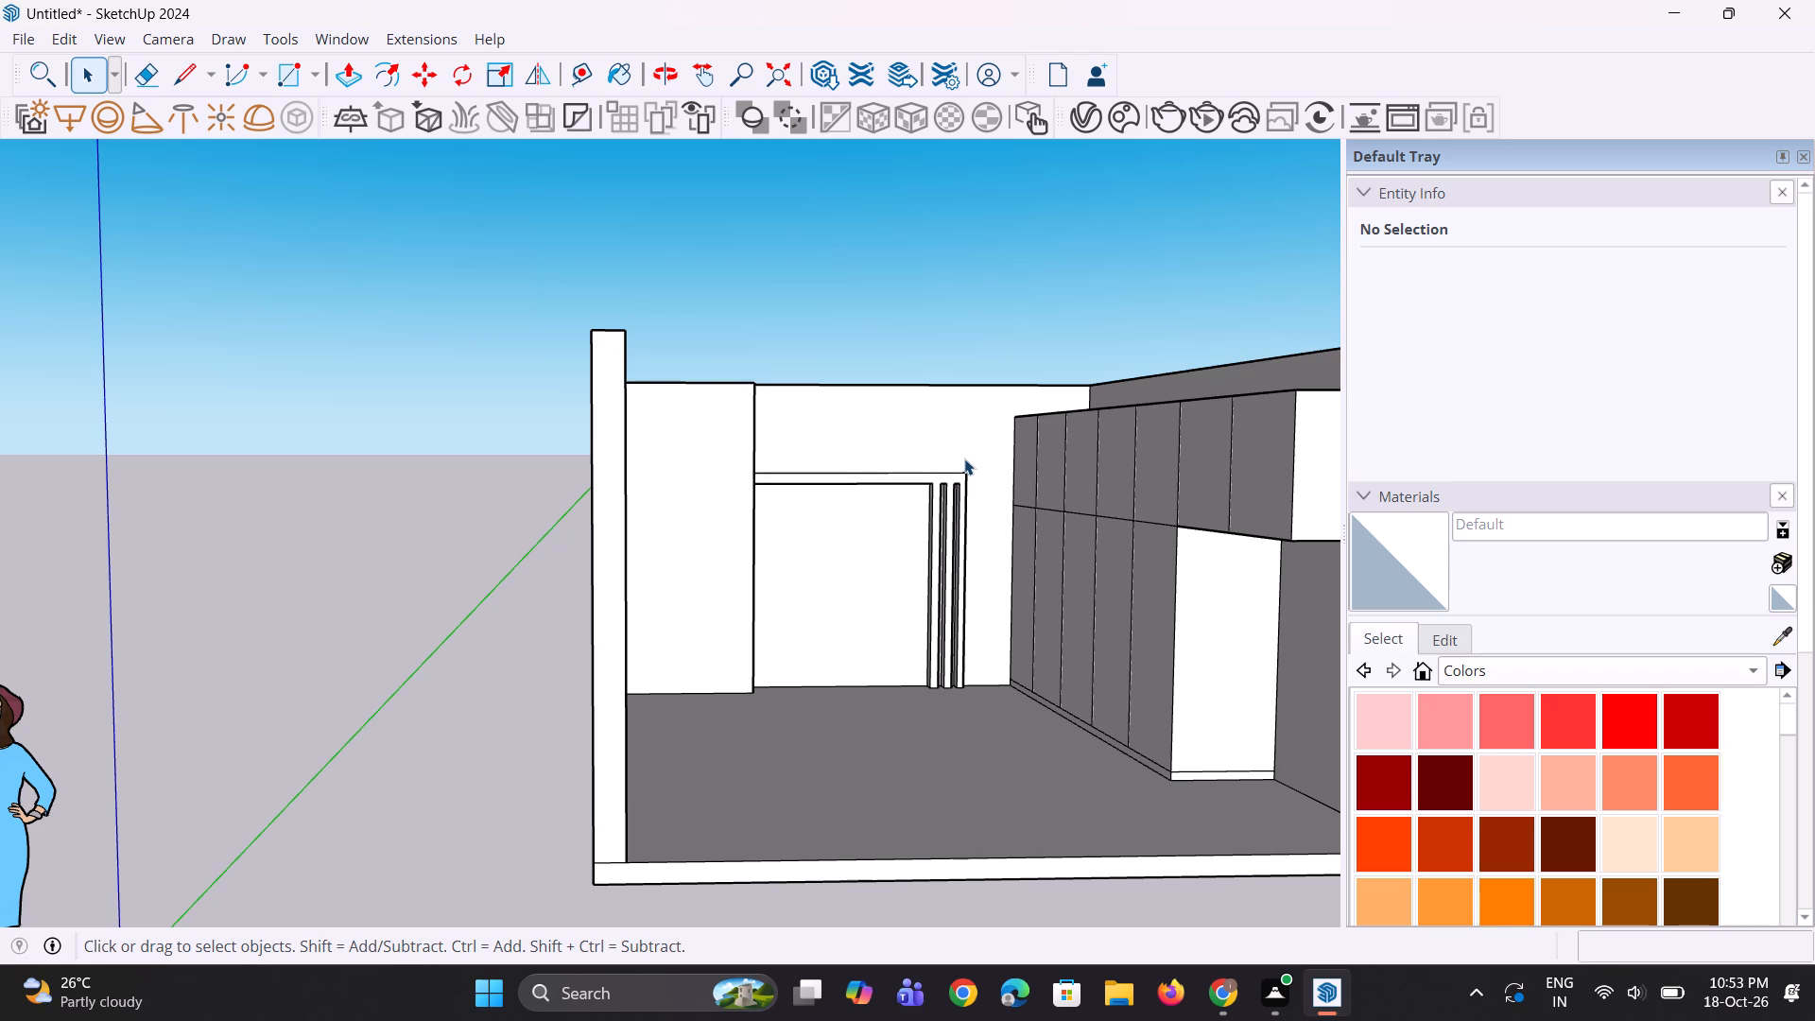
scroll(964, 458, "down", 3)
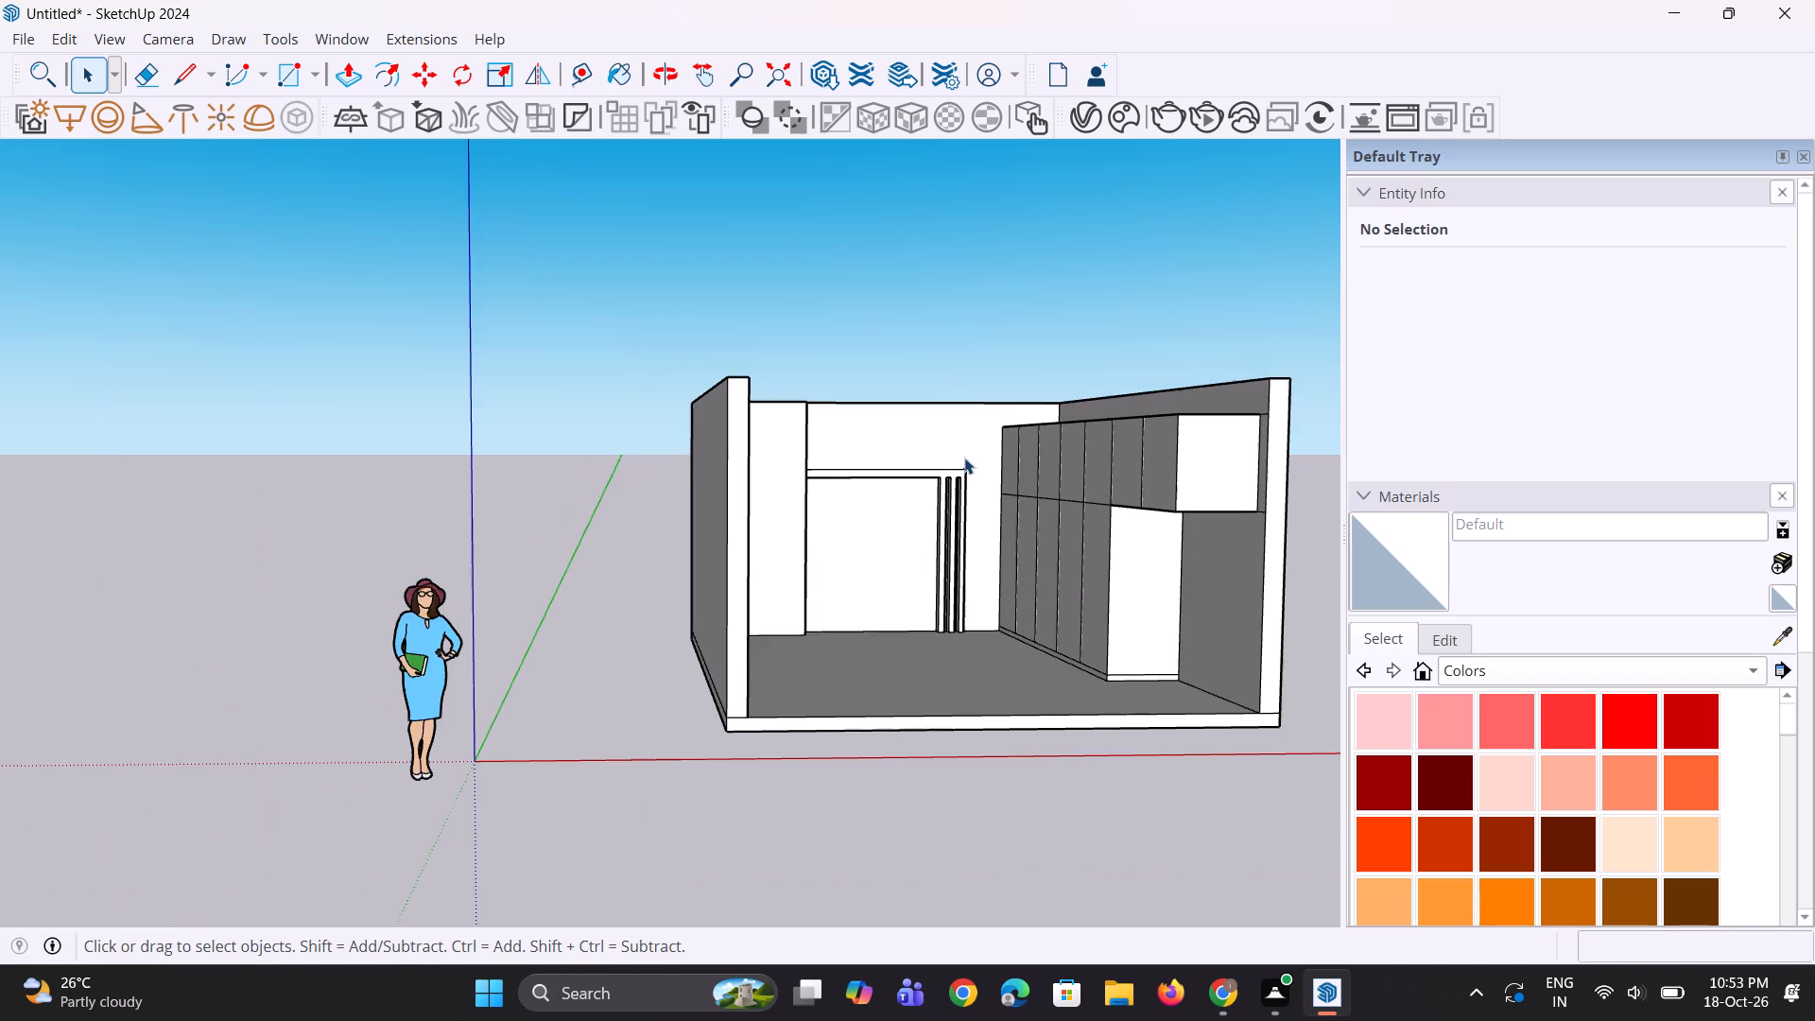
scroll(964, 458, "down", 4)
middle_click_drag(1046, 443, 1289, 551)
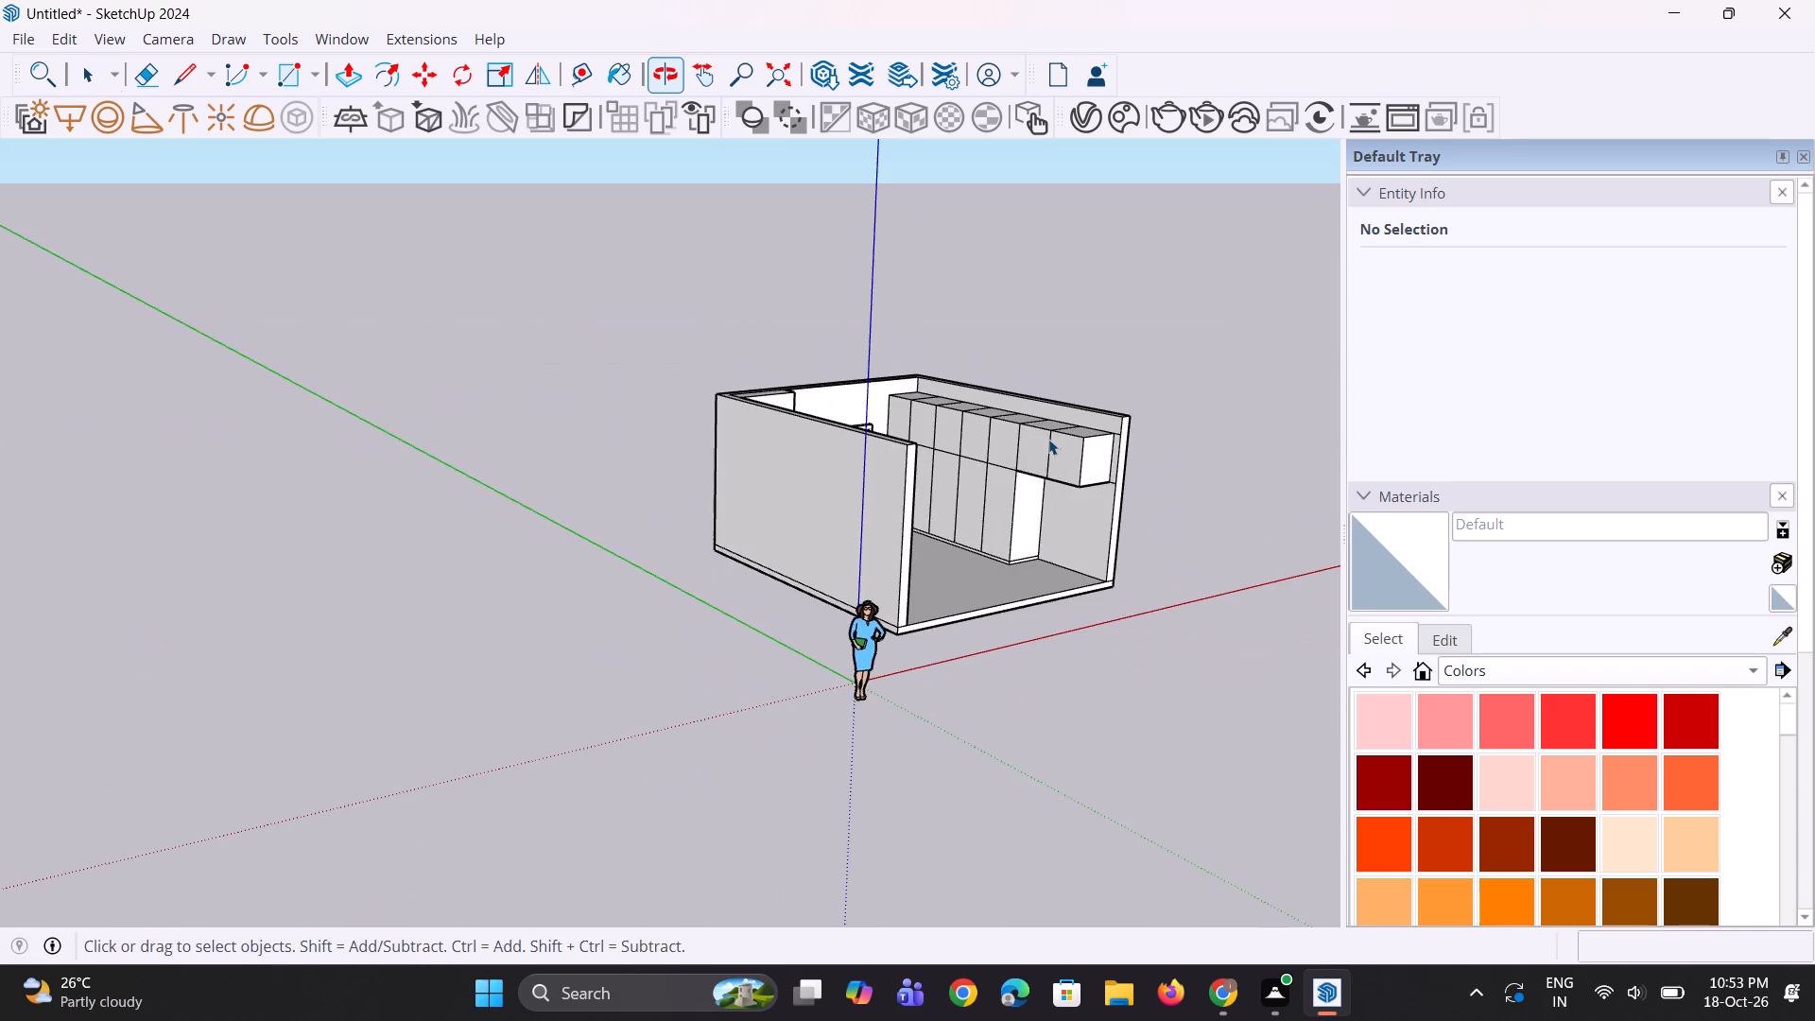
scroll(940, 394, "up", 13)
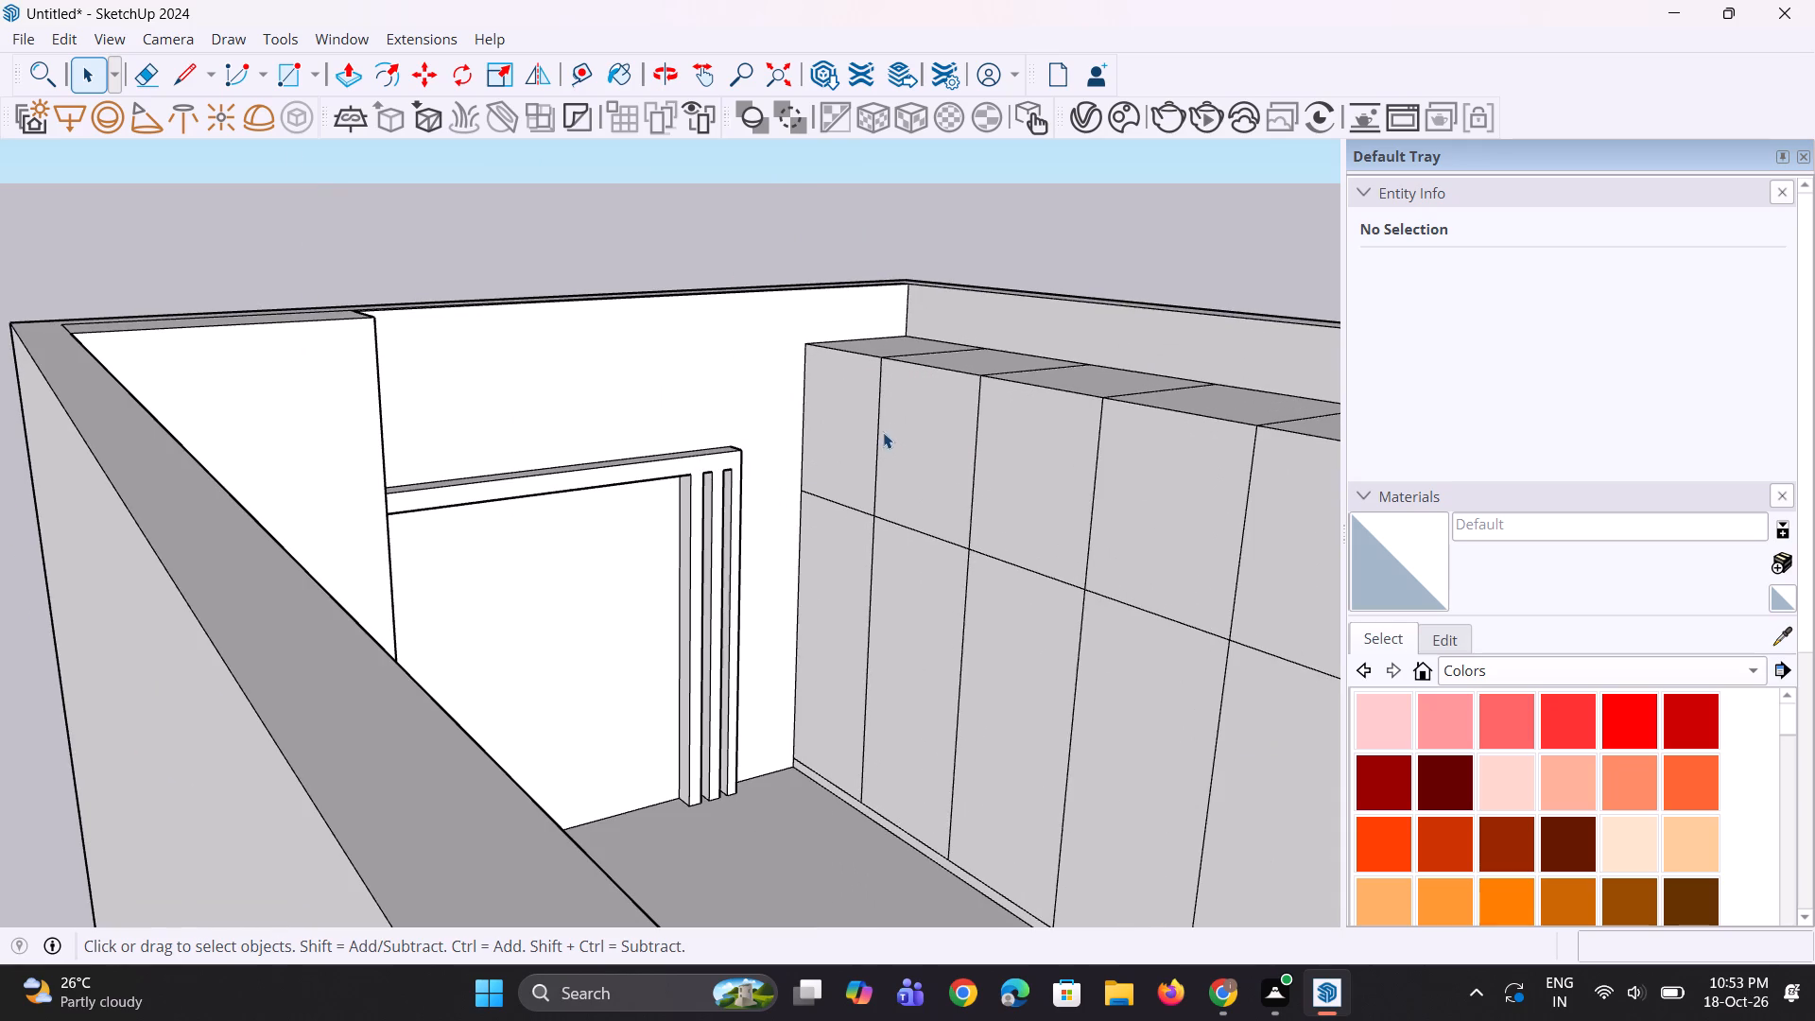
left_click(879, 429)
scroll(898, 524, "up", 1)
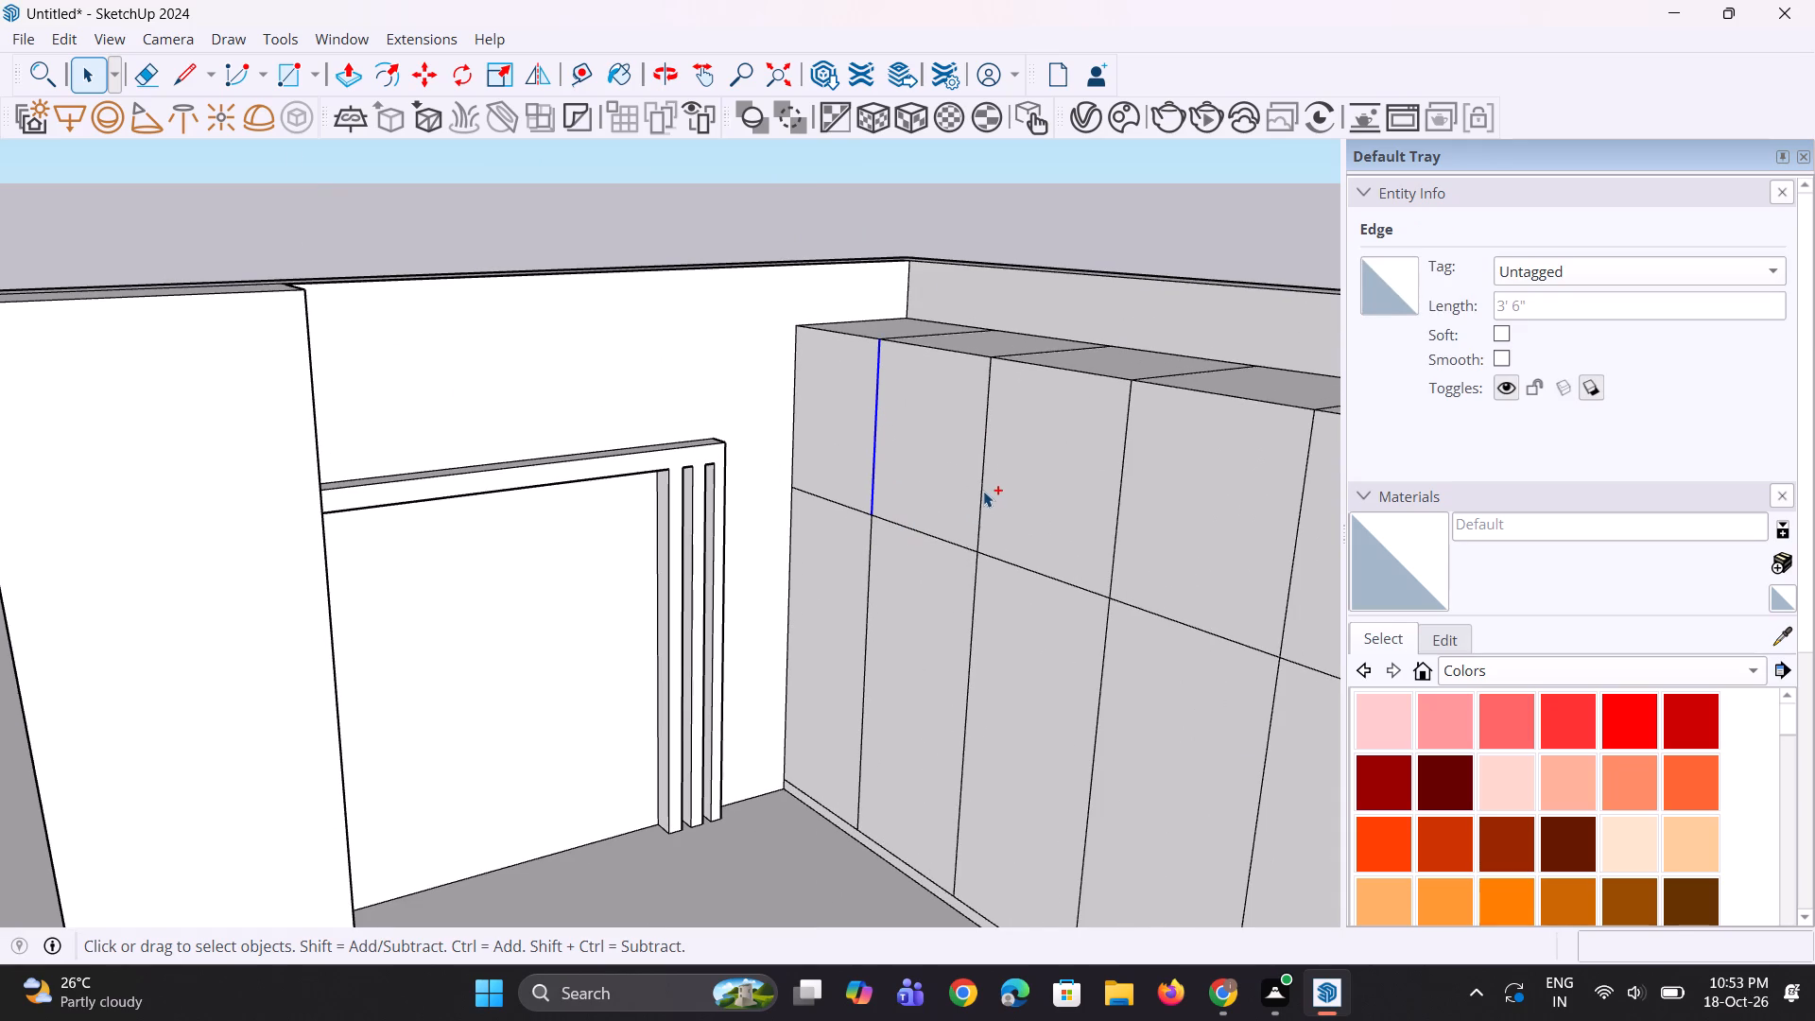
left_click(983, 491, "ctrl")
scroll(898, 508, "down", 5)
scroll(989, 539, "up", 5)
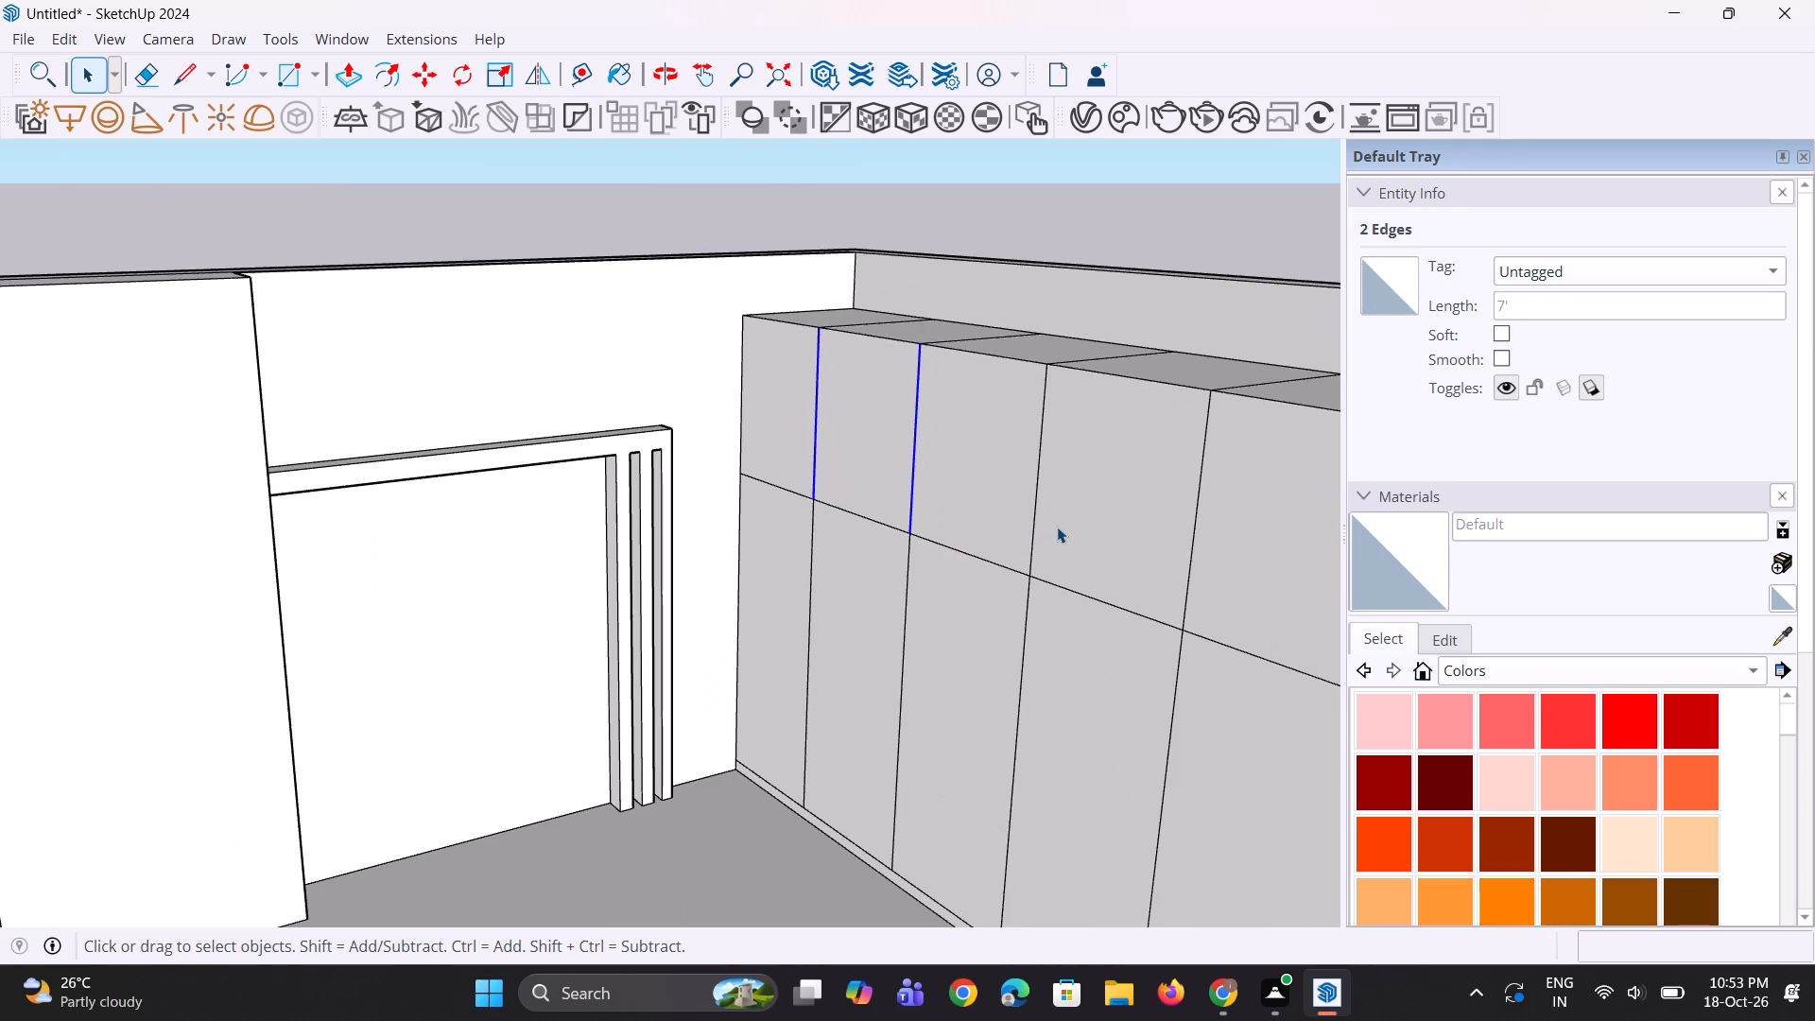
scroll(1061, 564, "up", 1)
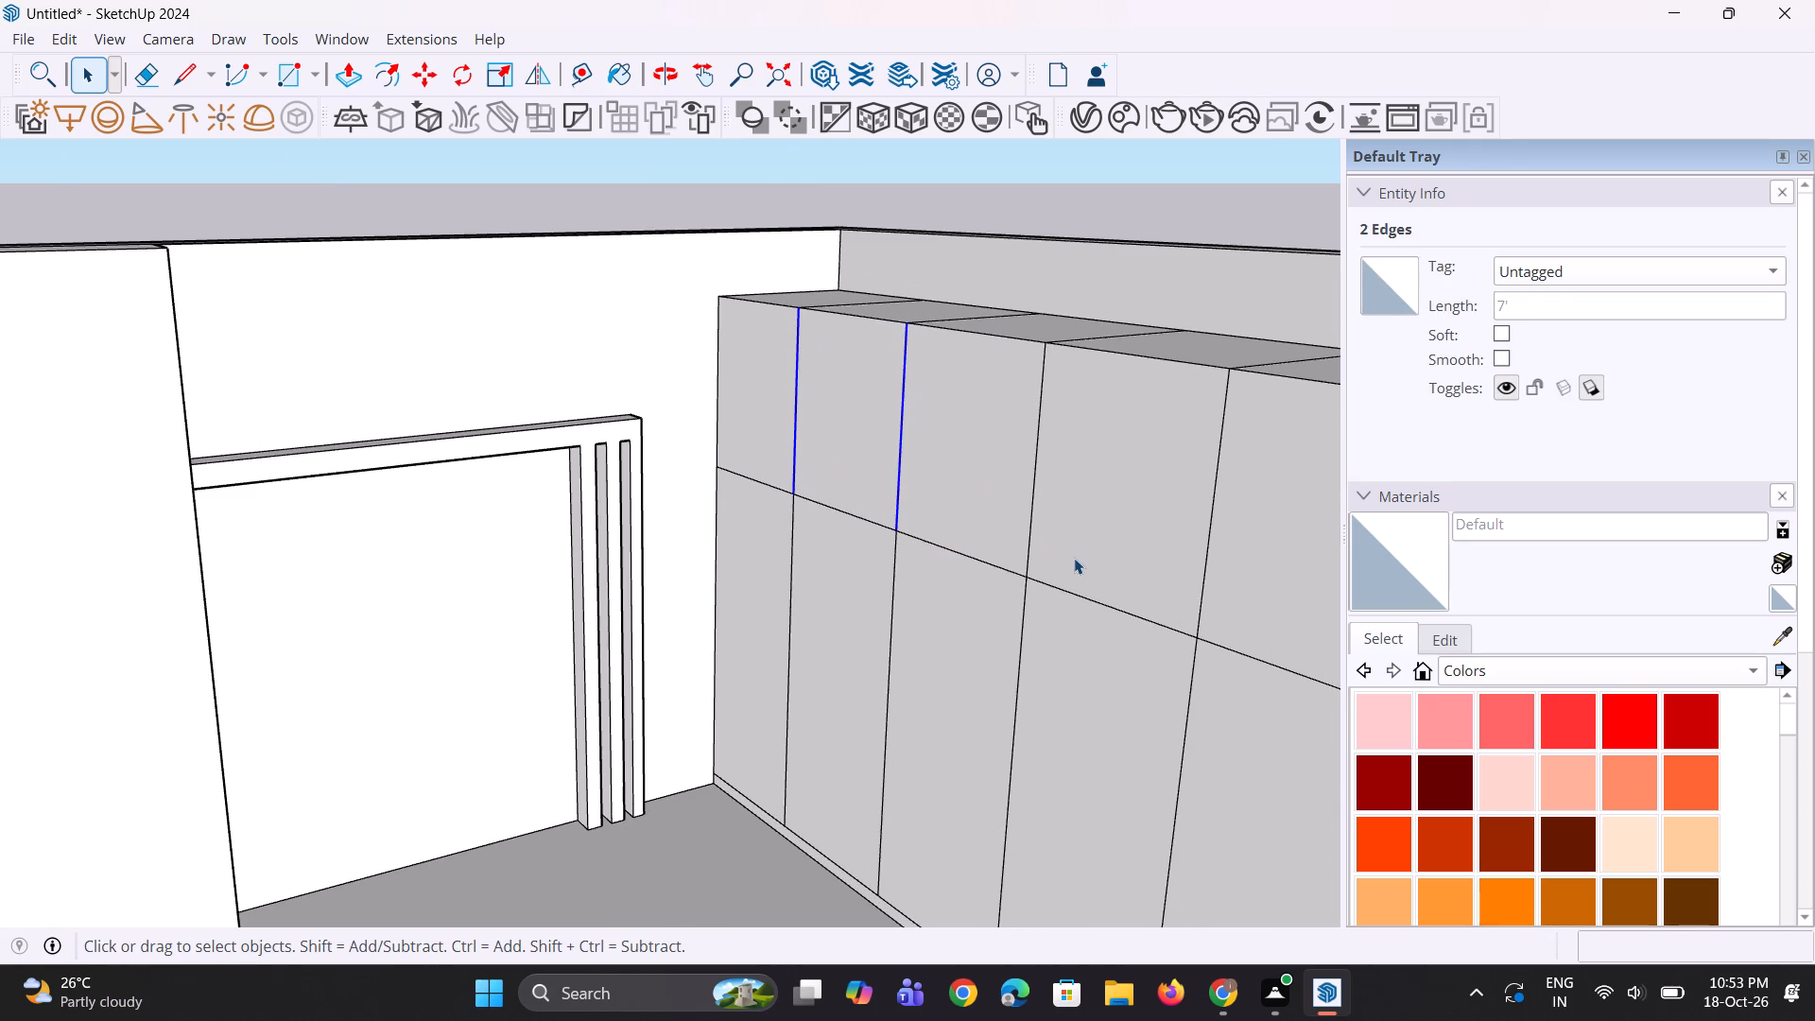
scroll(1074, 558, "up", 5)
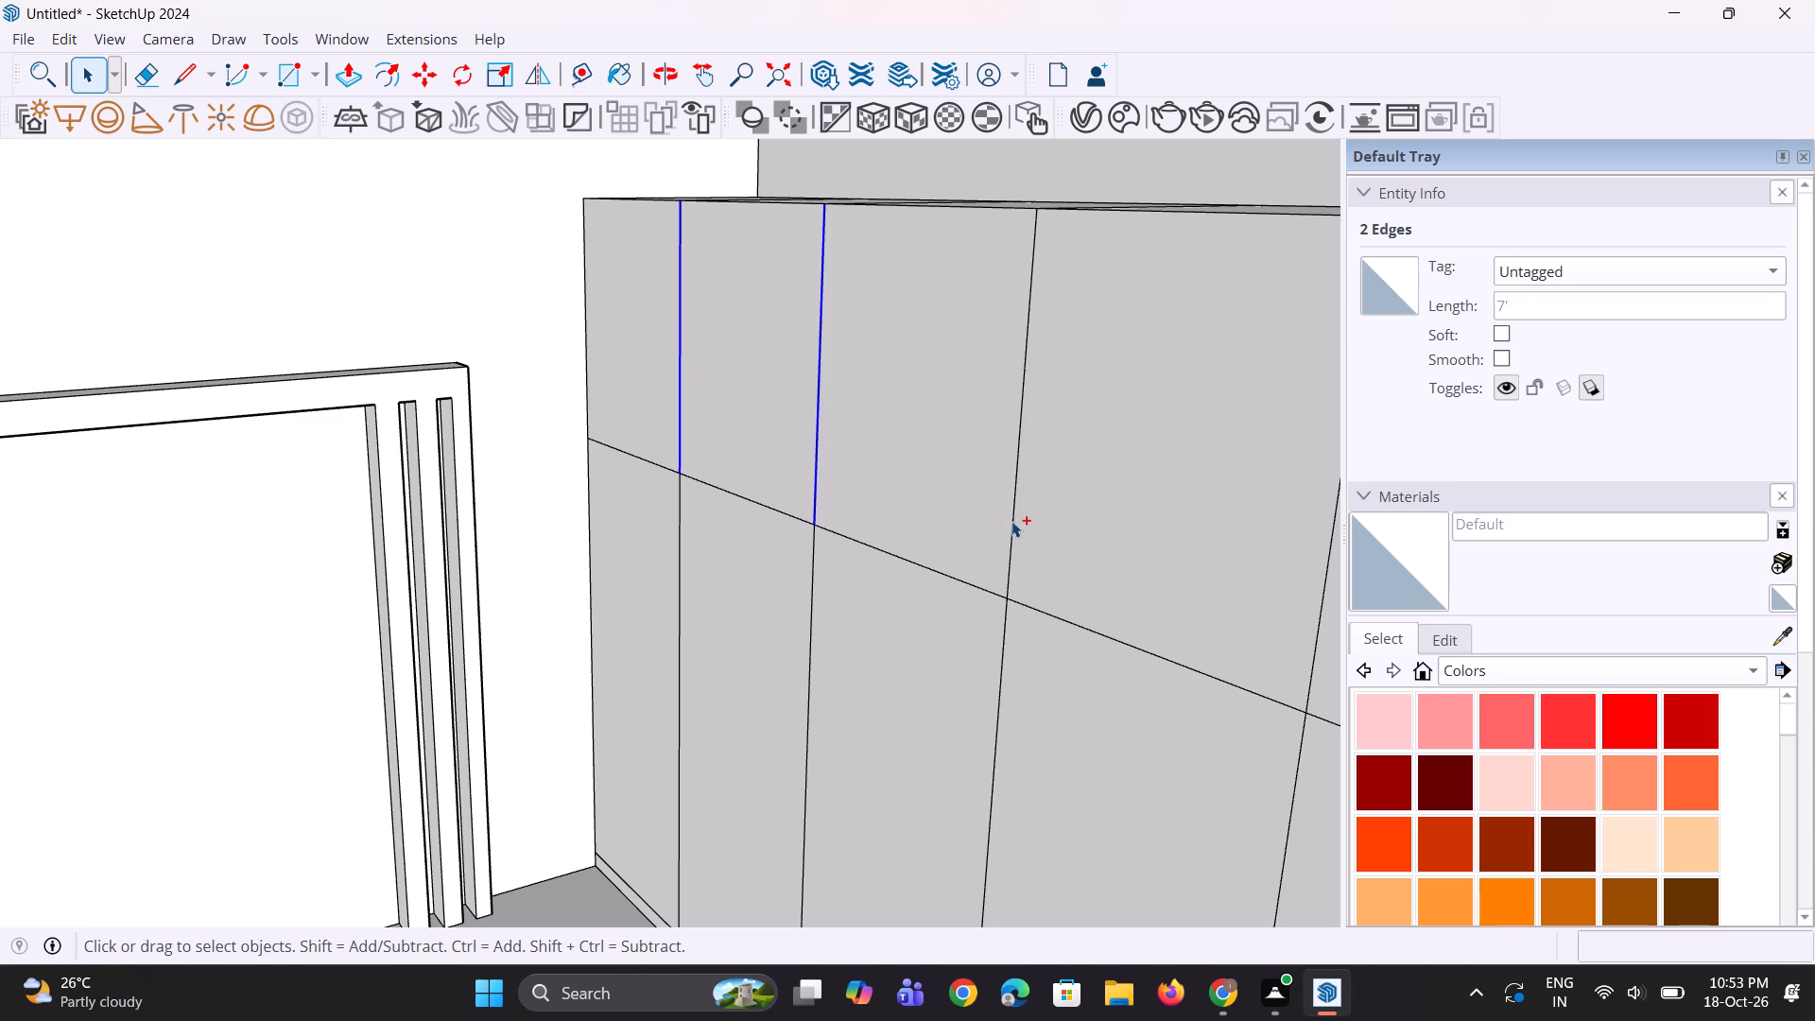
left_click(1014, 522, "ctrl")
scroll(940, 573, "down", 10)
scroll(1137, 575, "up", 7)
scroll(1056, 550, "up", 2, "ctrl")
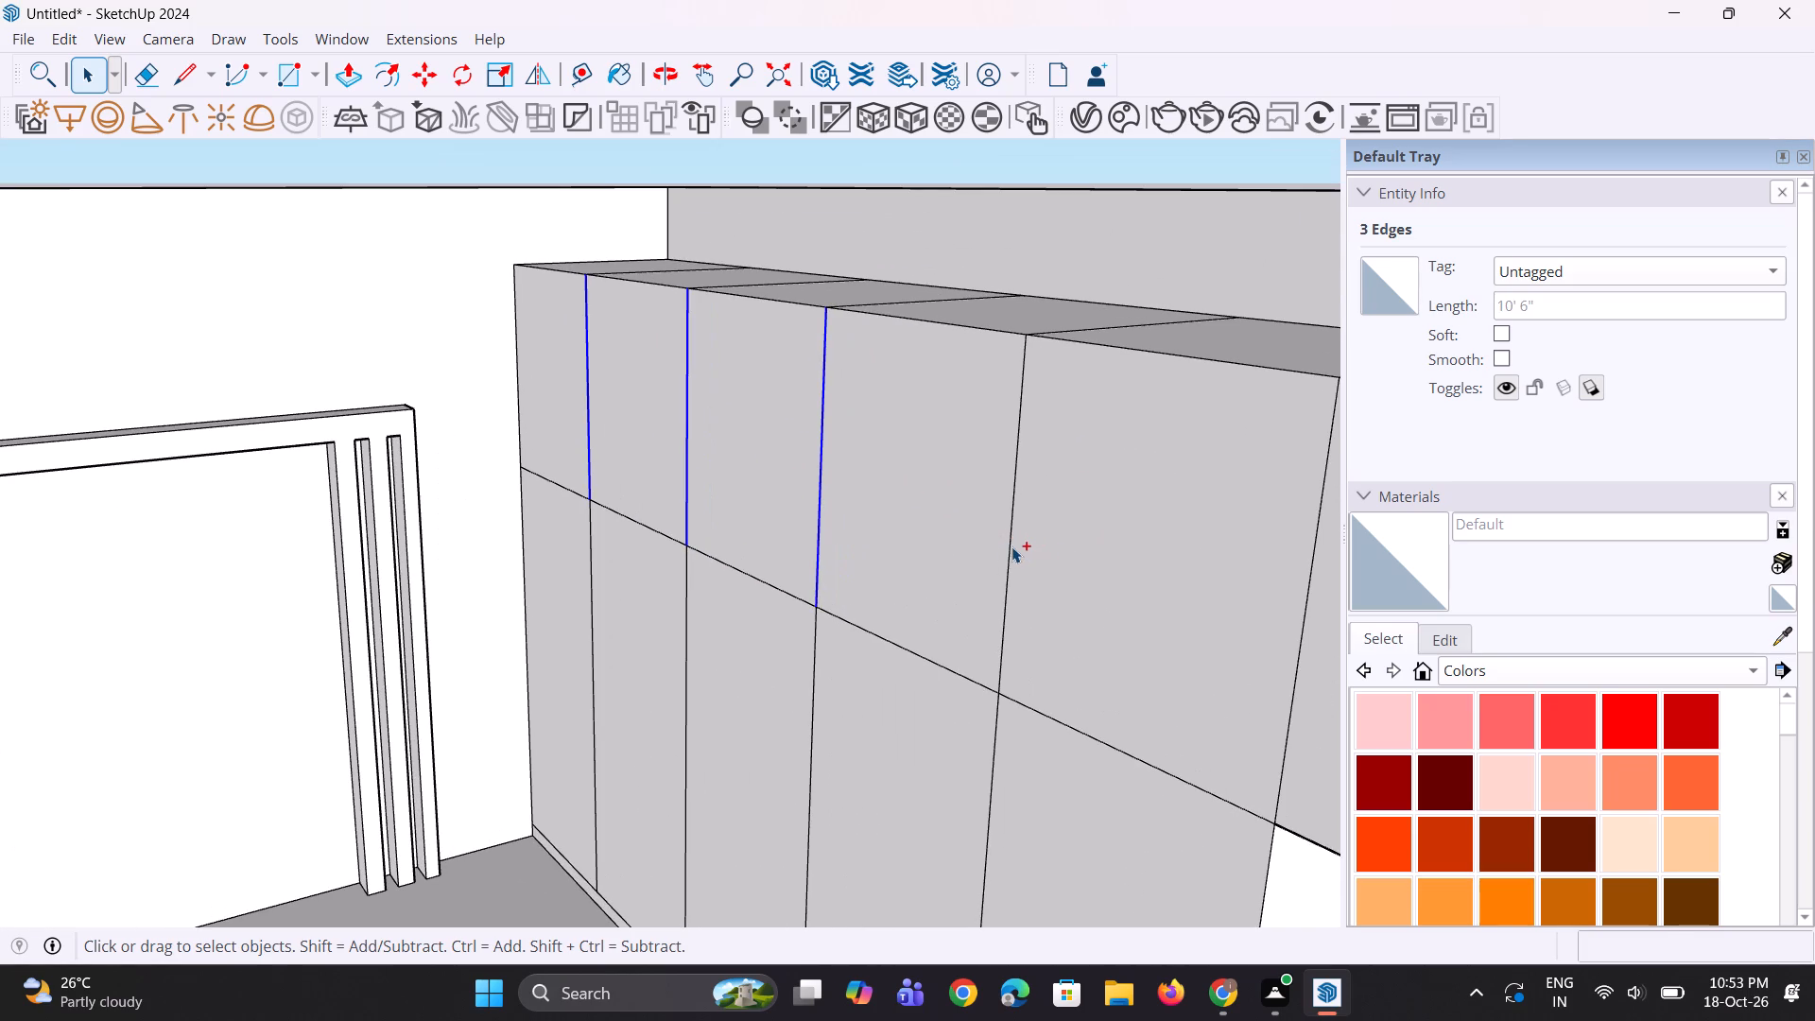
left_click(1011, 546, "ctrl")
scroll(982, 587, "down", 9)
scroll(1091, 636, "up", 3)
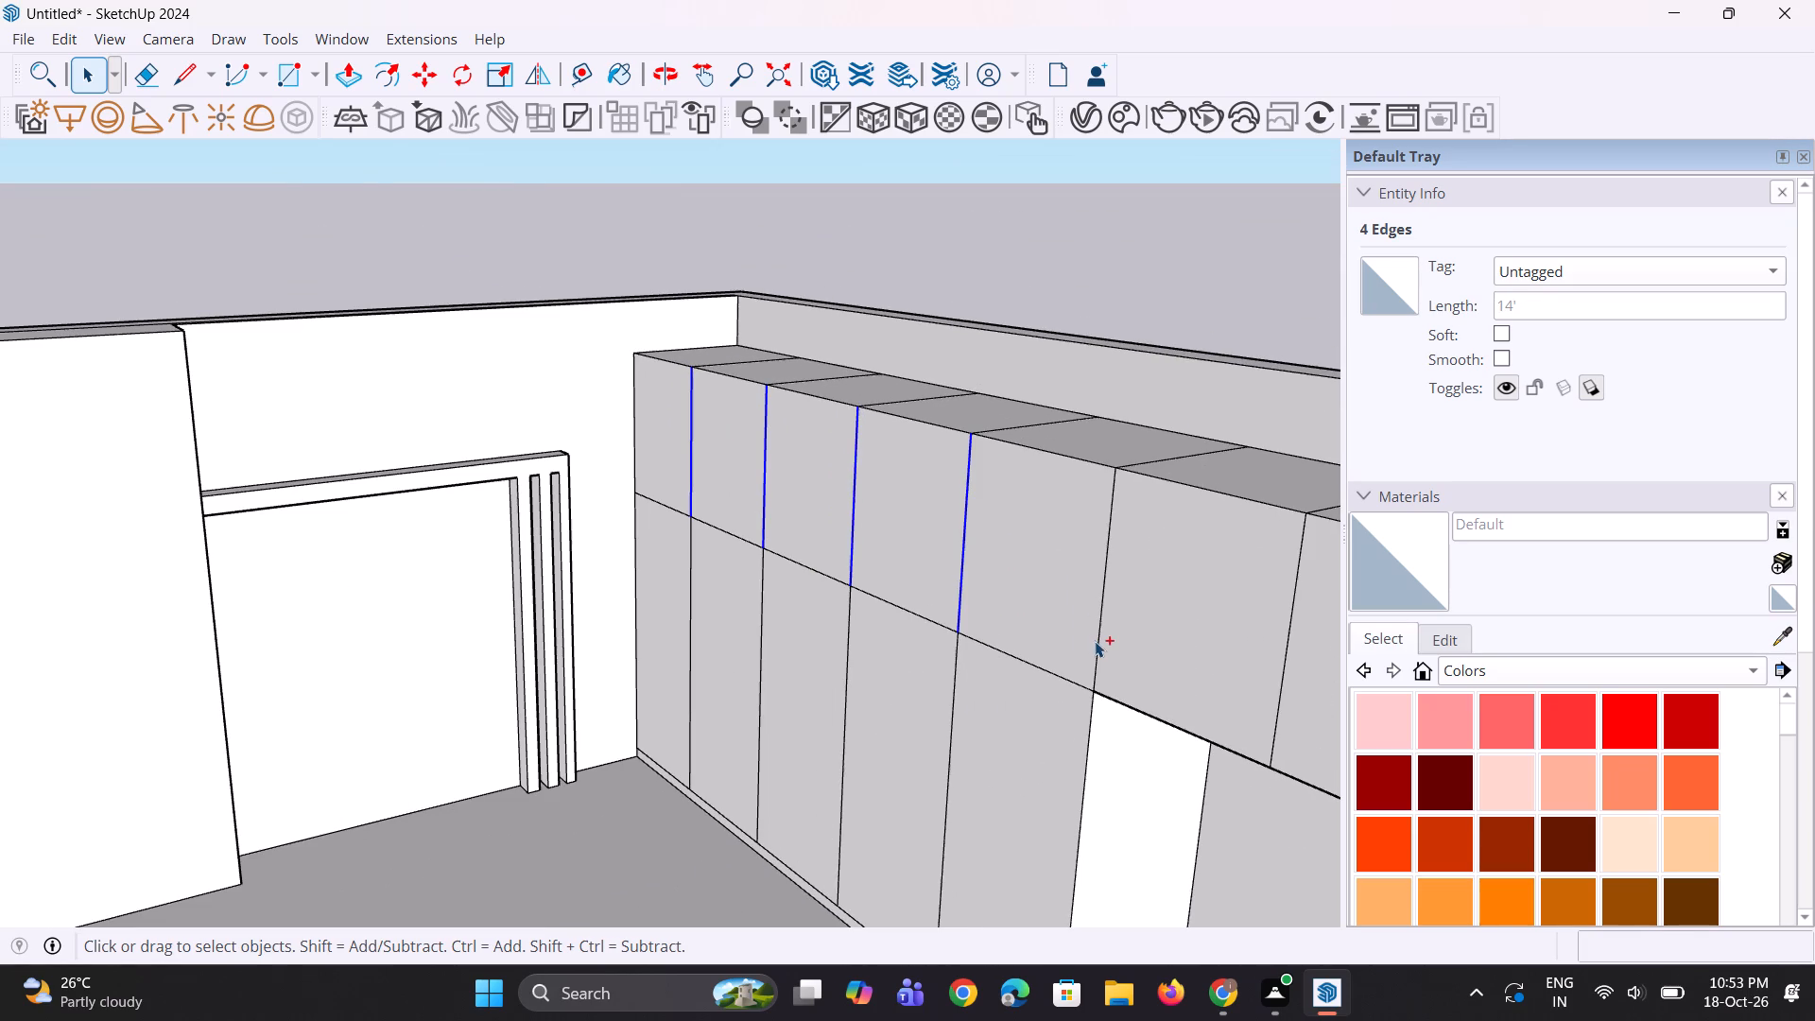
left_click(1098, 644, "ctrl")
scroll(1080, 612, "down", 5)
scroll(1228, 653, "up", 3)
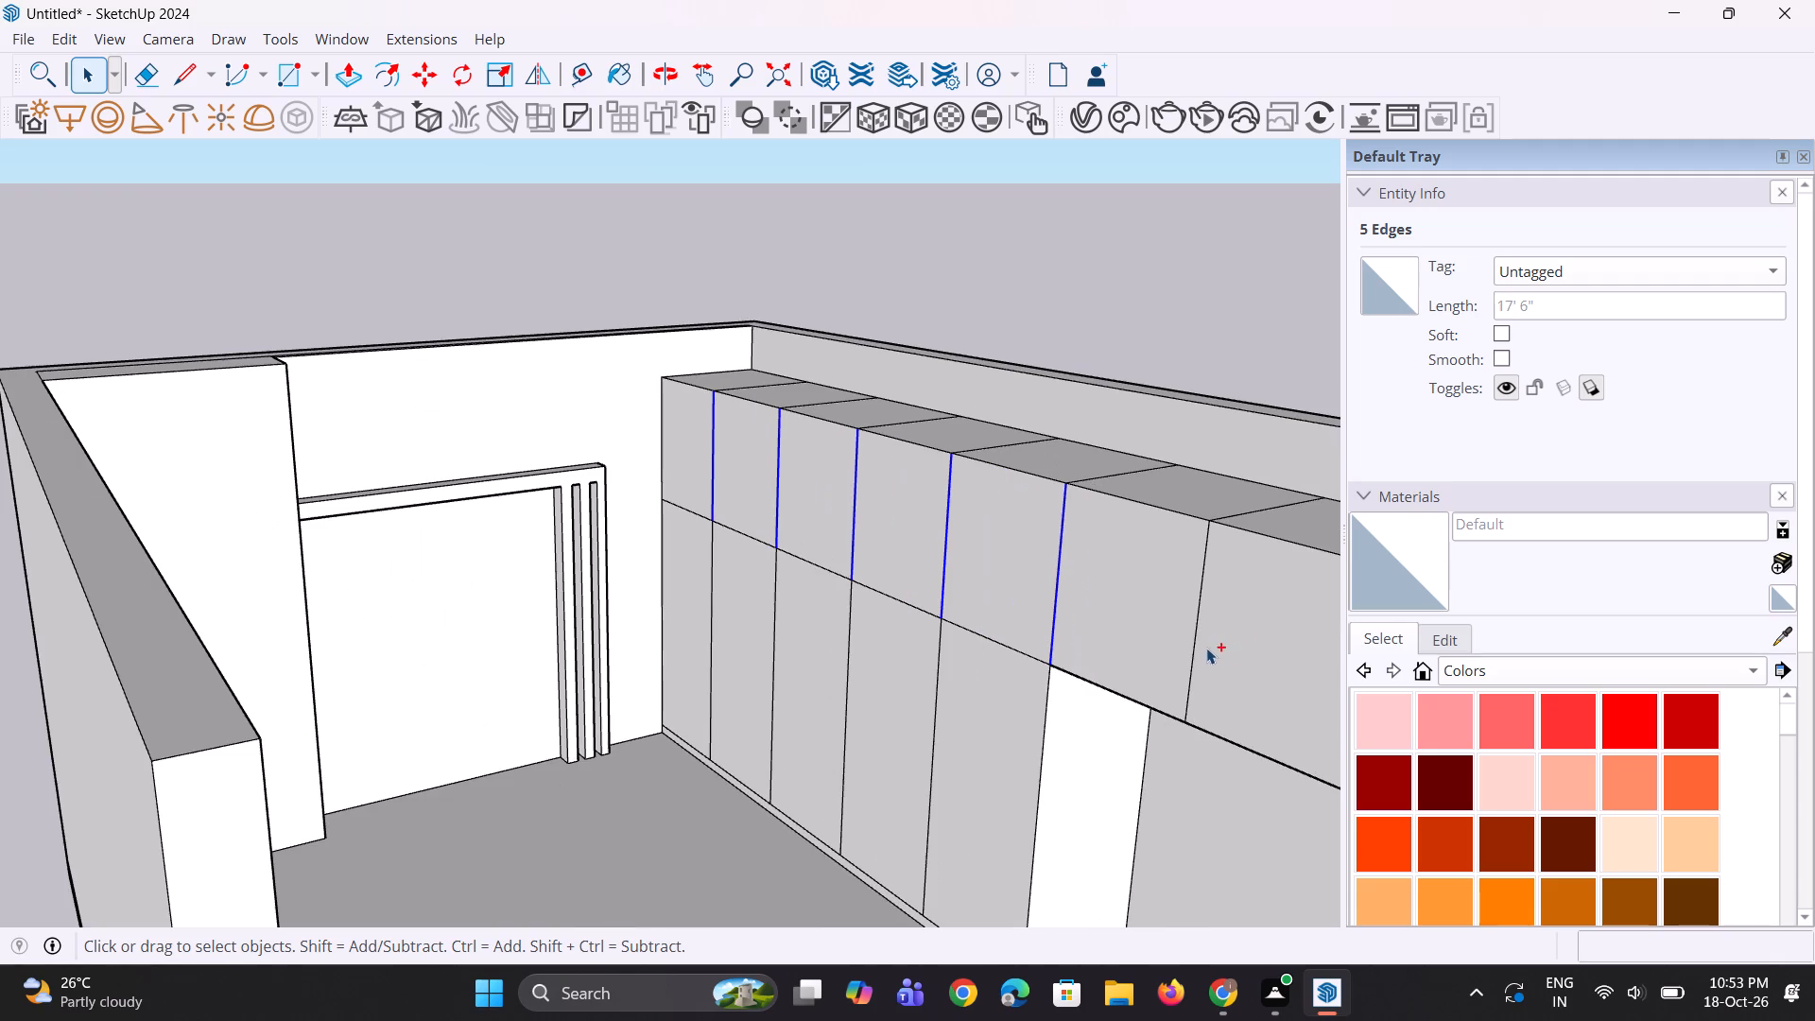
left_click(1194, 645, "ctrl")
scroll(1184, 620, "down", 9)
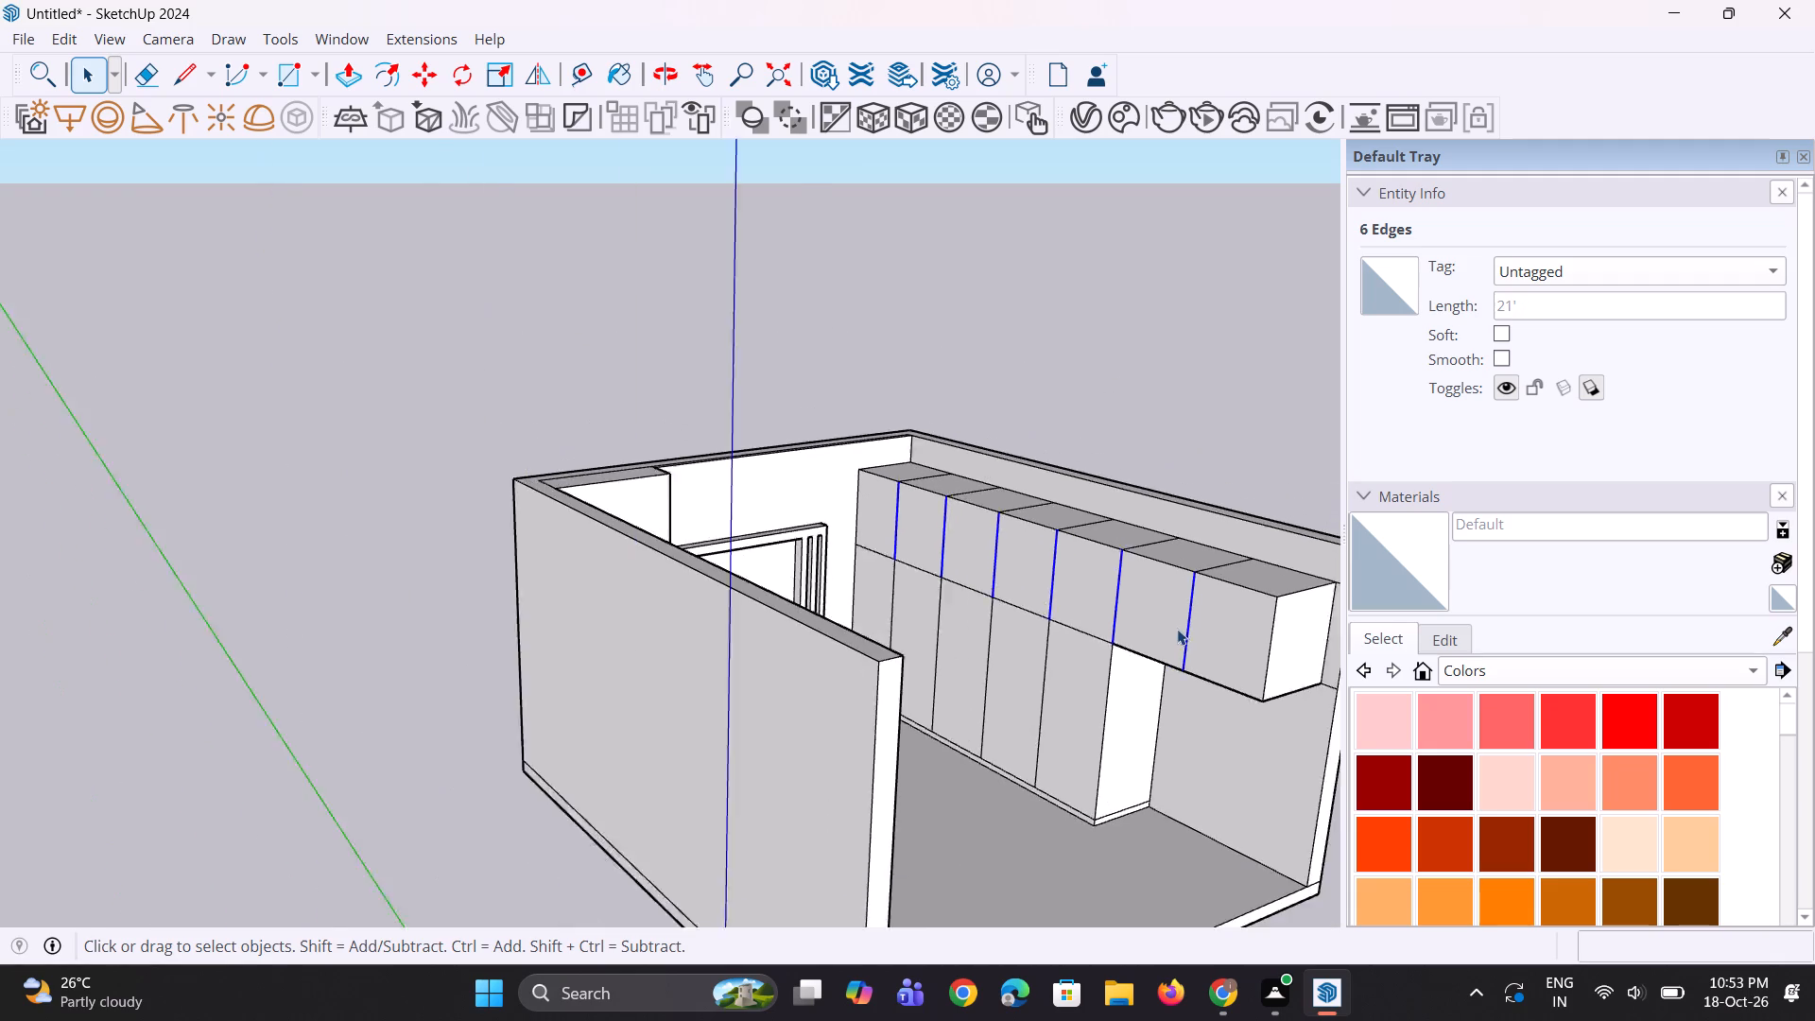
scroll(1193, 672, "up", 3)
key("m")
scroll(1186, 683, "up", 8, "ctrl")
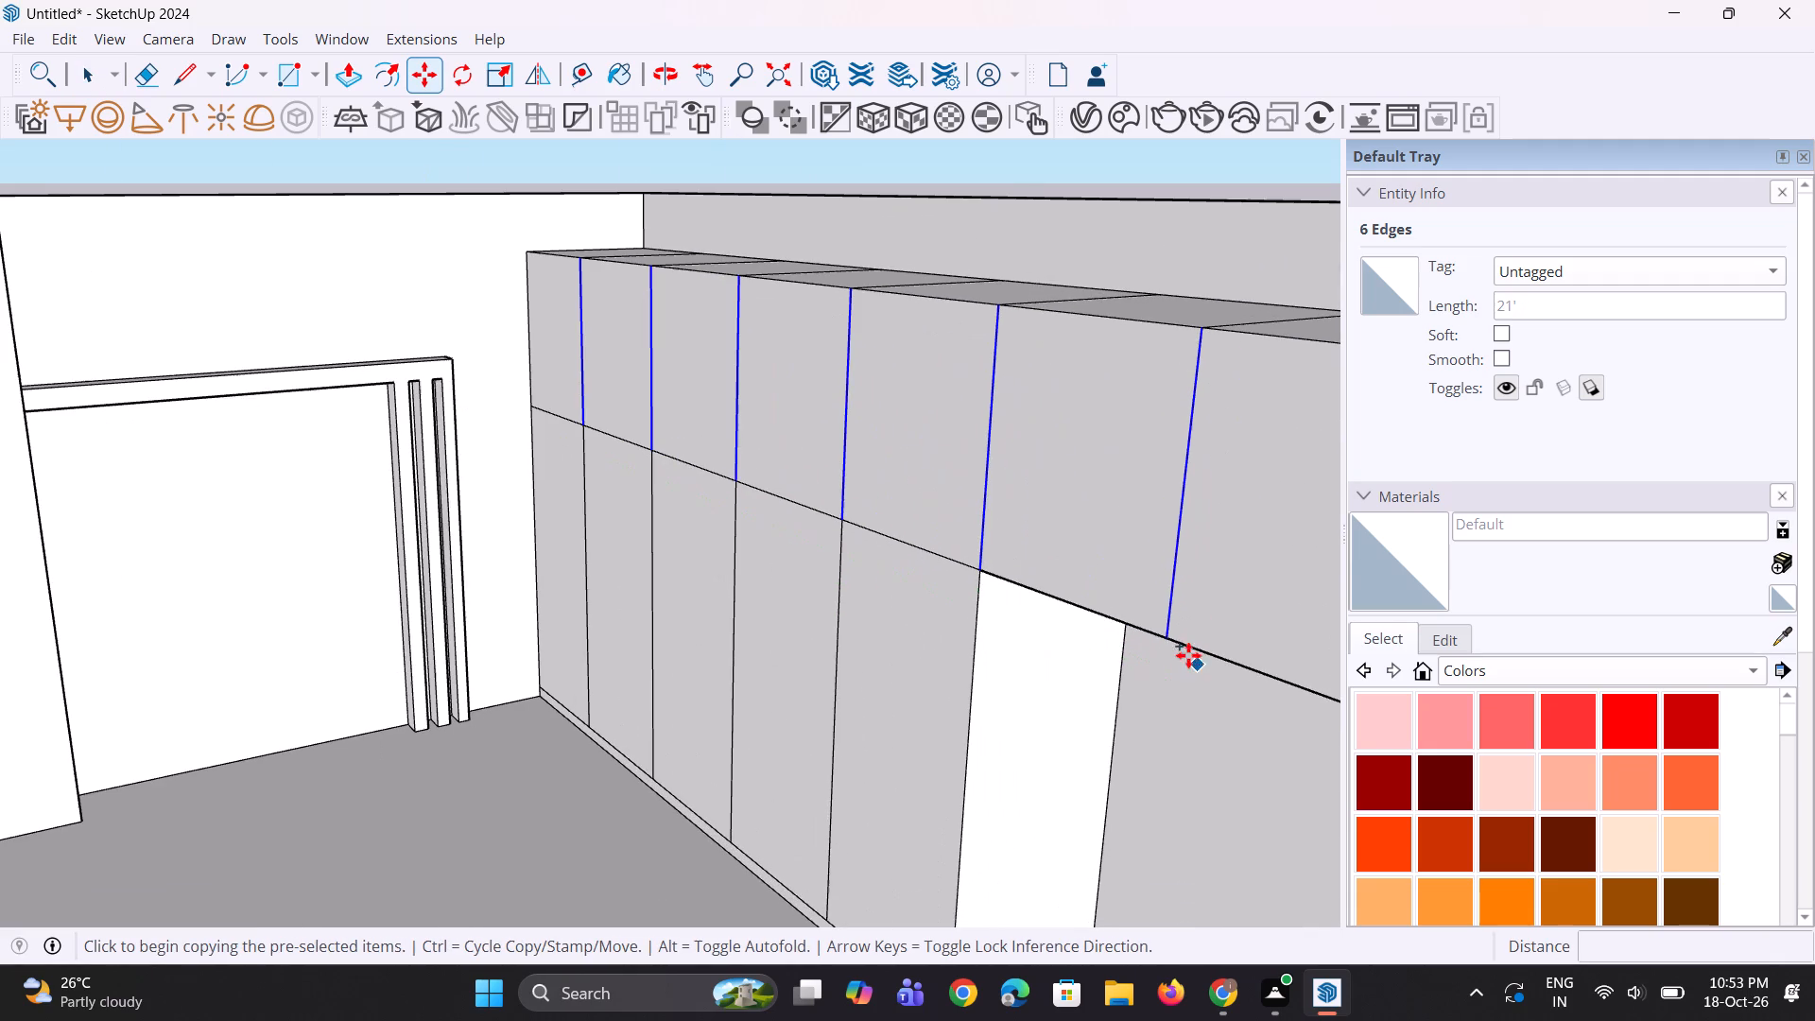
left_click(1169, 643)
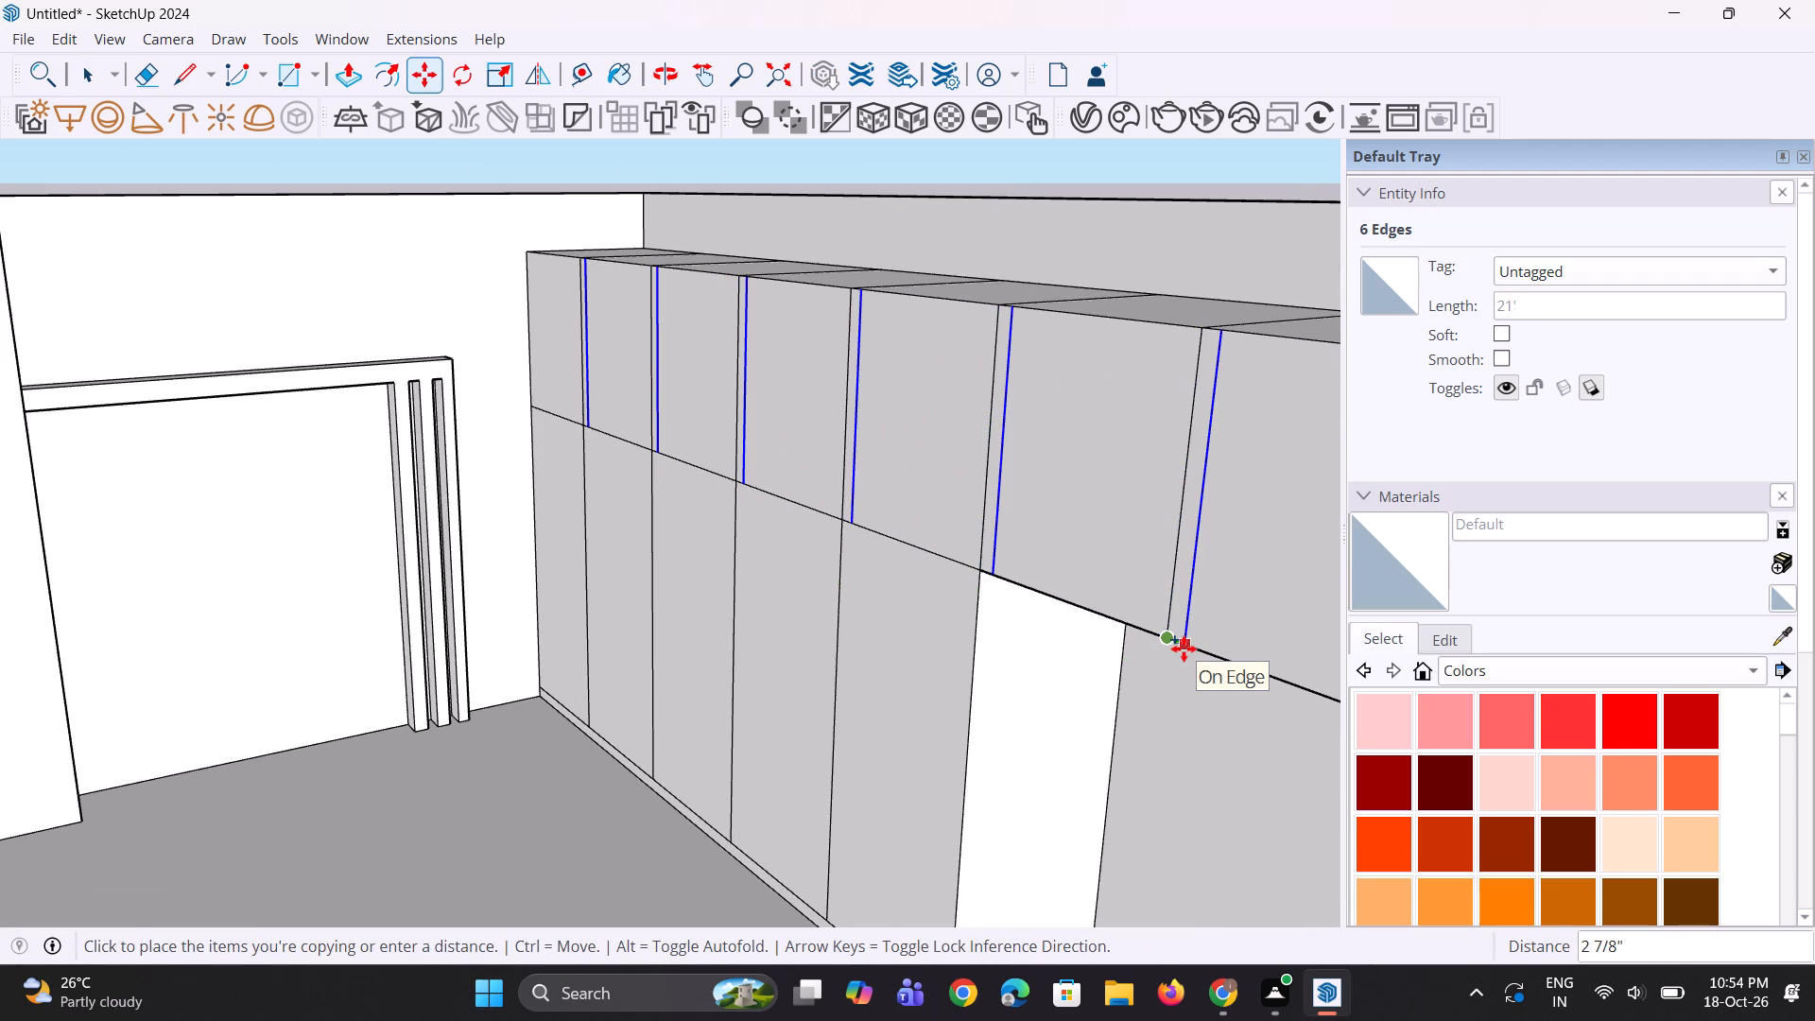
type("0.3\"")
key("Return")
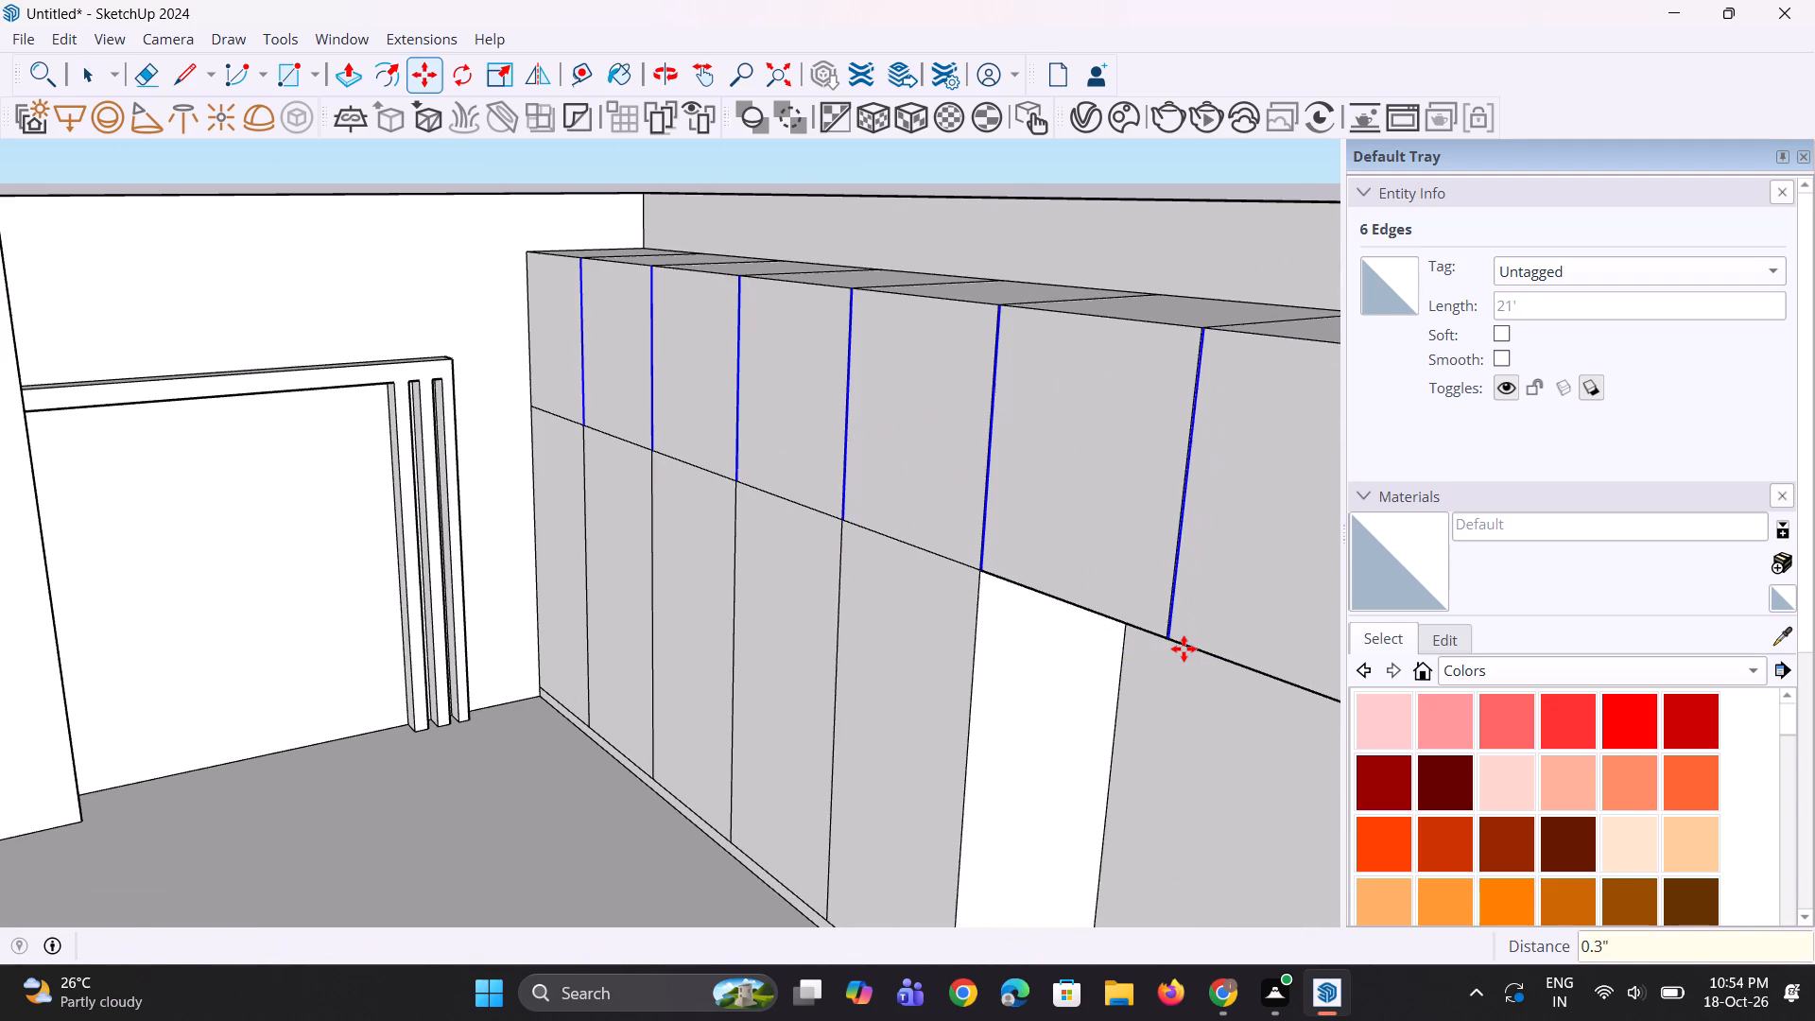
scroll(1108, 629, "down", 4)
key("space")
key("space")
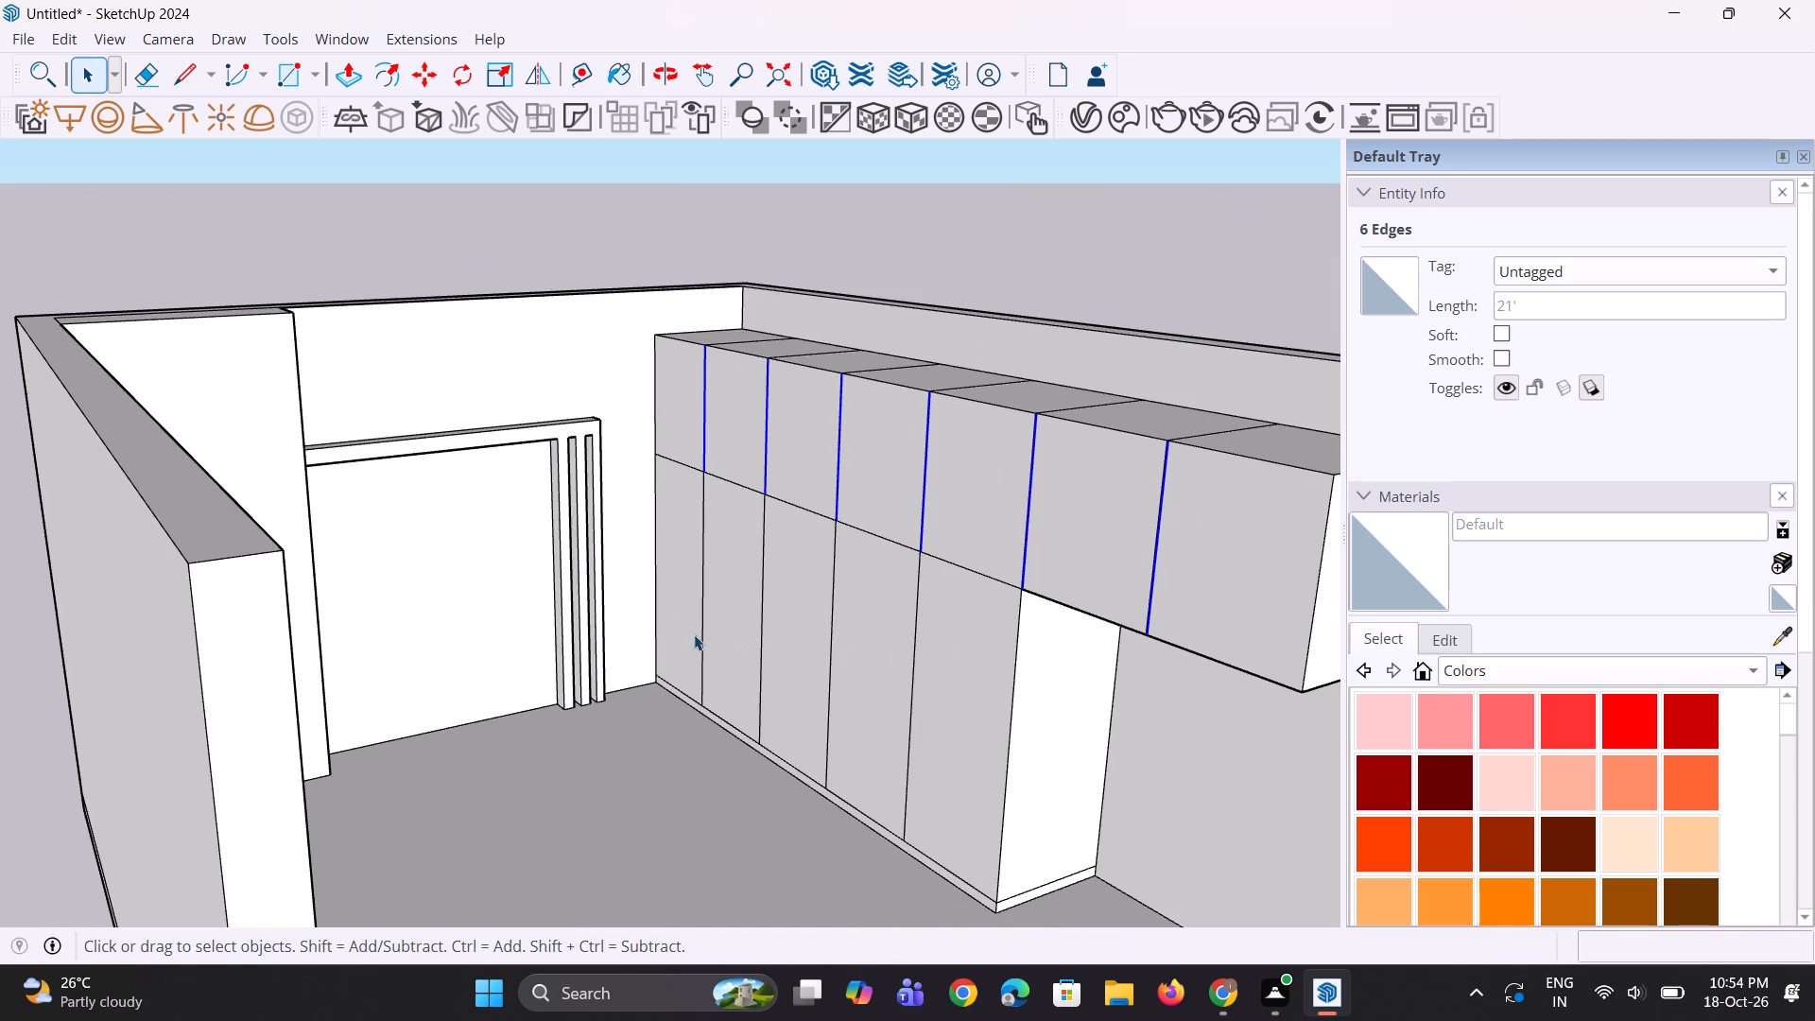
Copy the four vertical divider edges of the lower wardrobe doors about 5/16" along the front, away from the back wall.
scroll(700, 636, "up", 4)
left_click(707, 636)
scroll(792, 632, "up", 2, "ctrl")
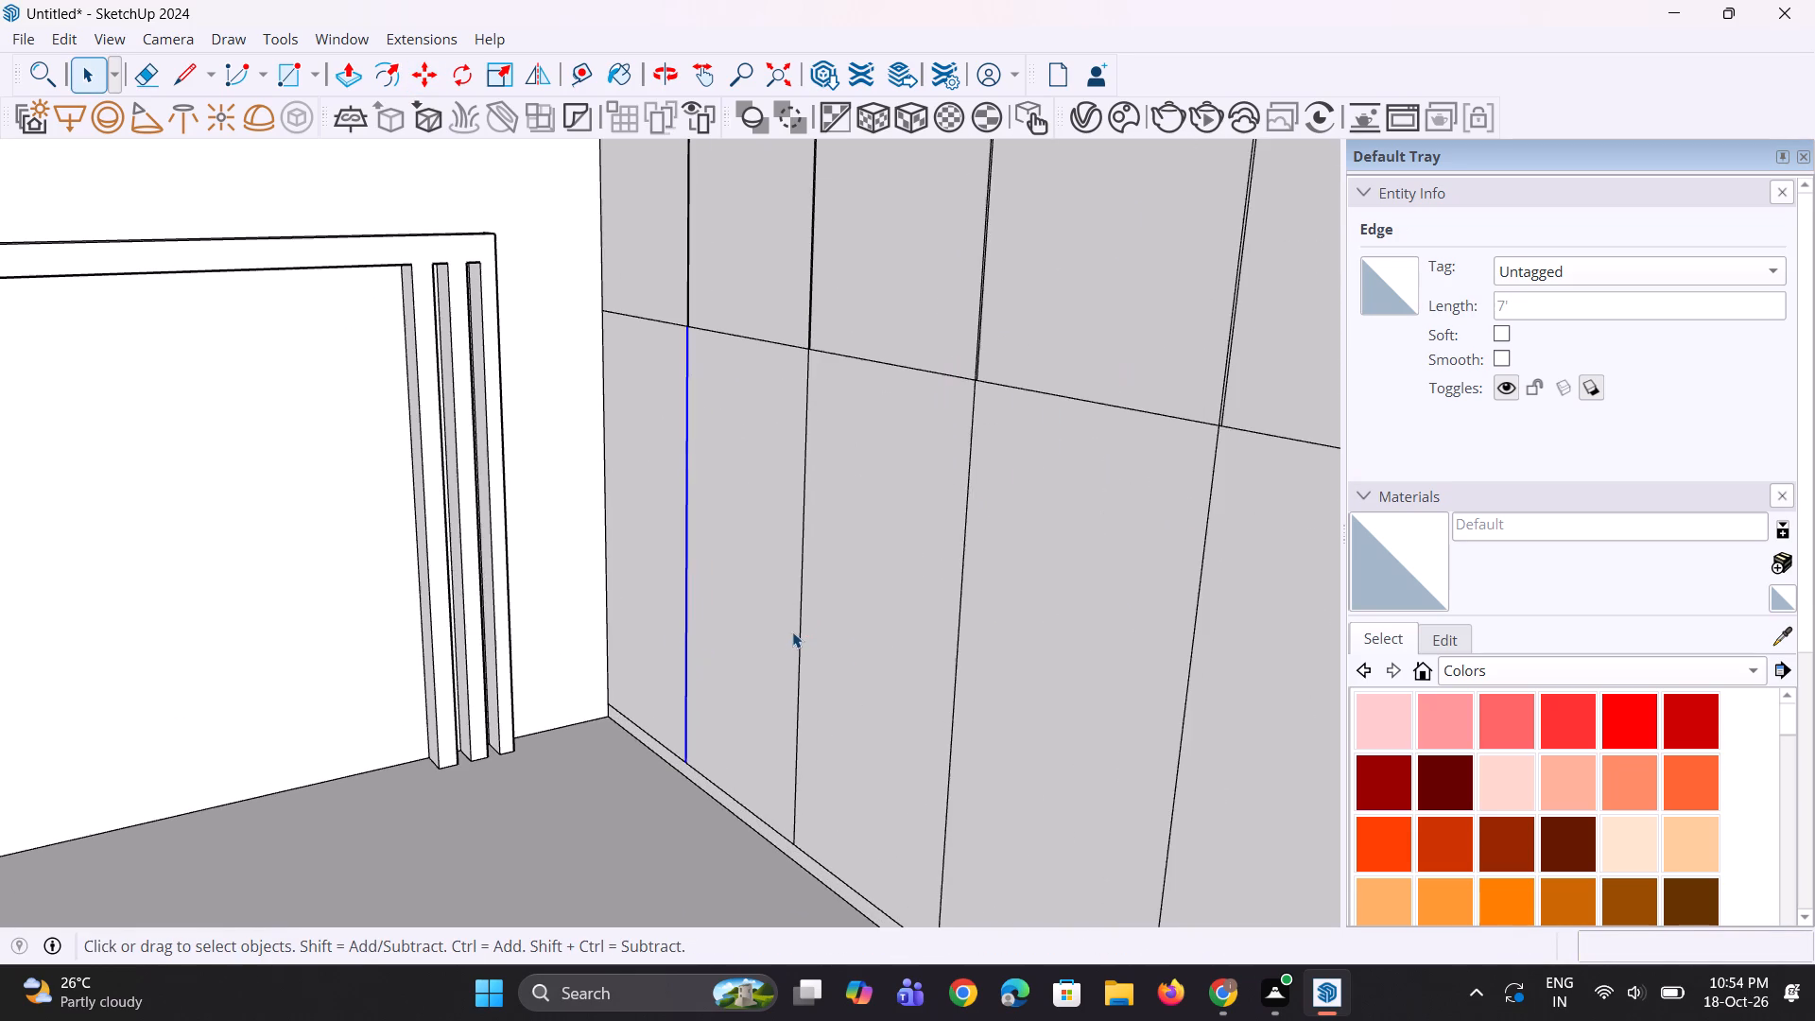
scroll(800, 630, "up", 3)
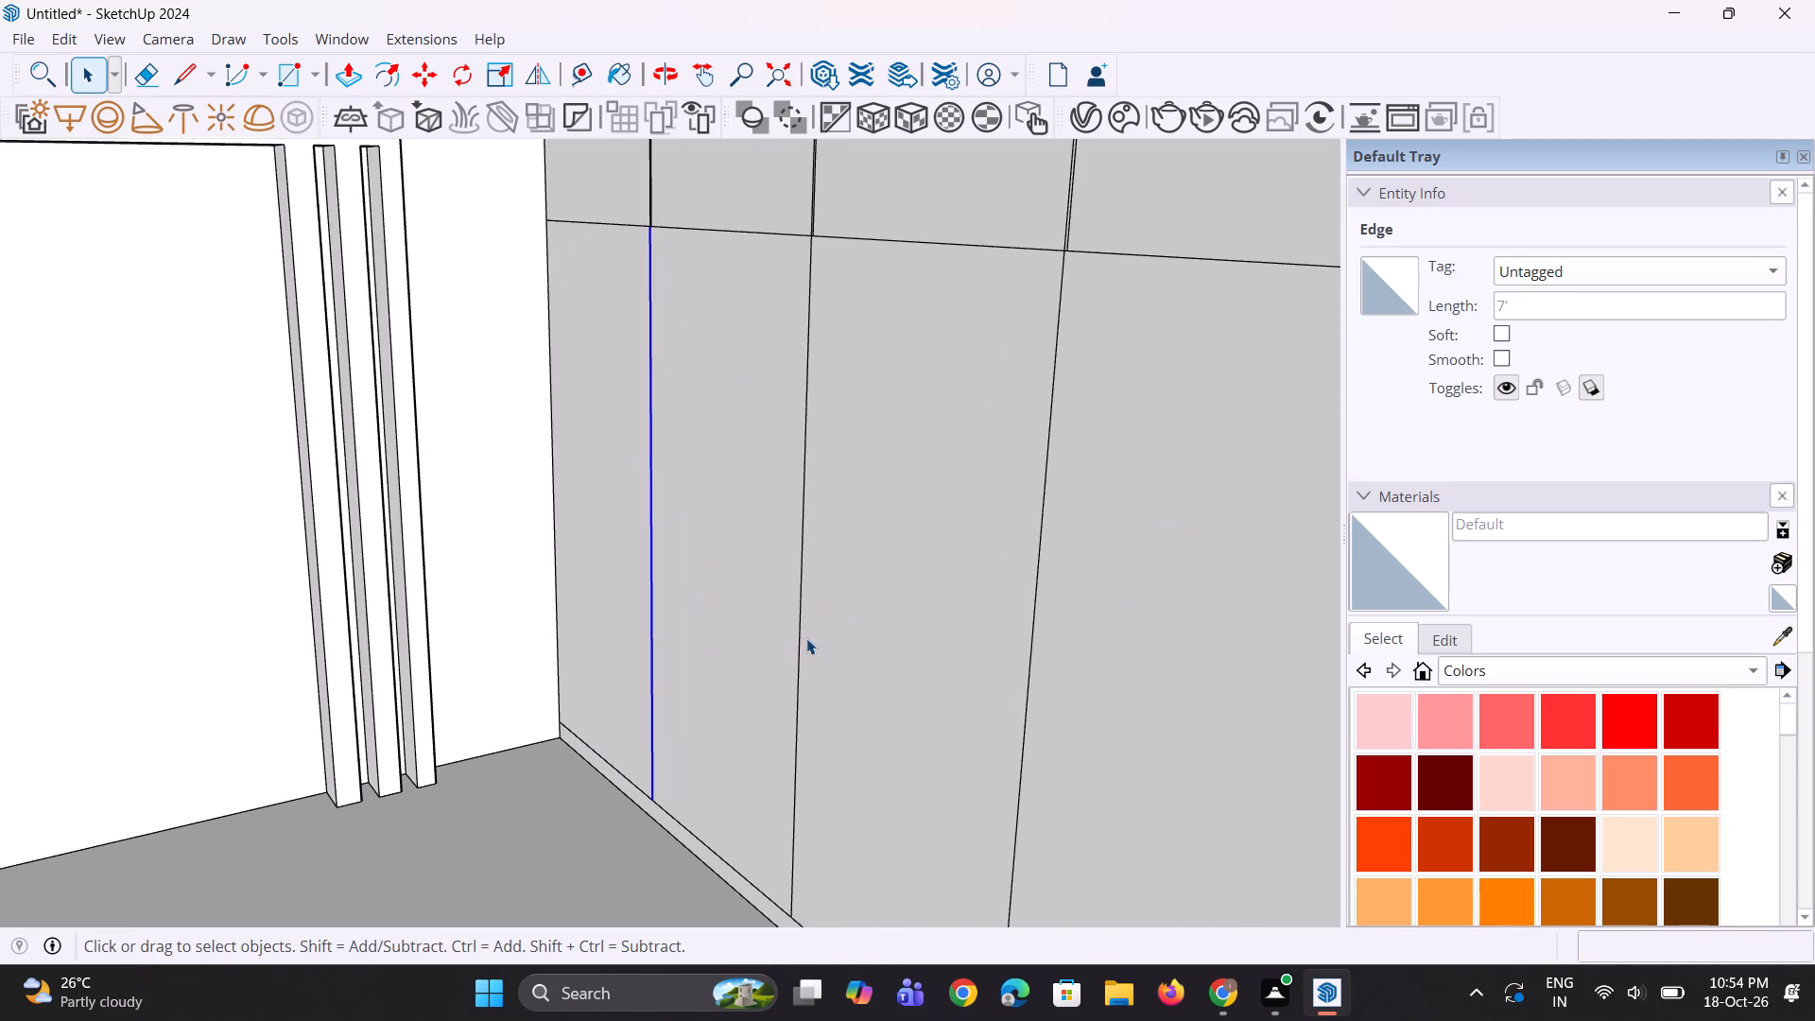
left_click(801, 634, "ctrl")
scroll(802, 625, "down", 5)
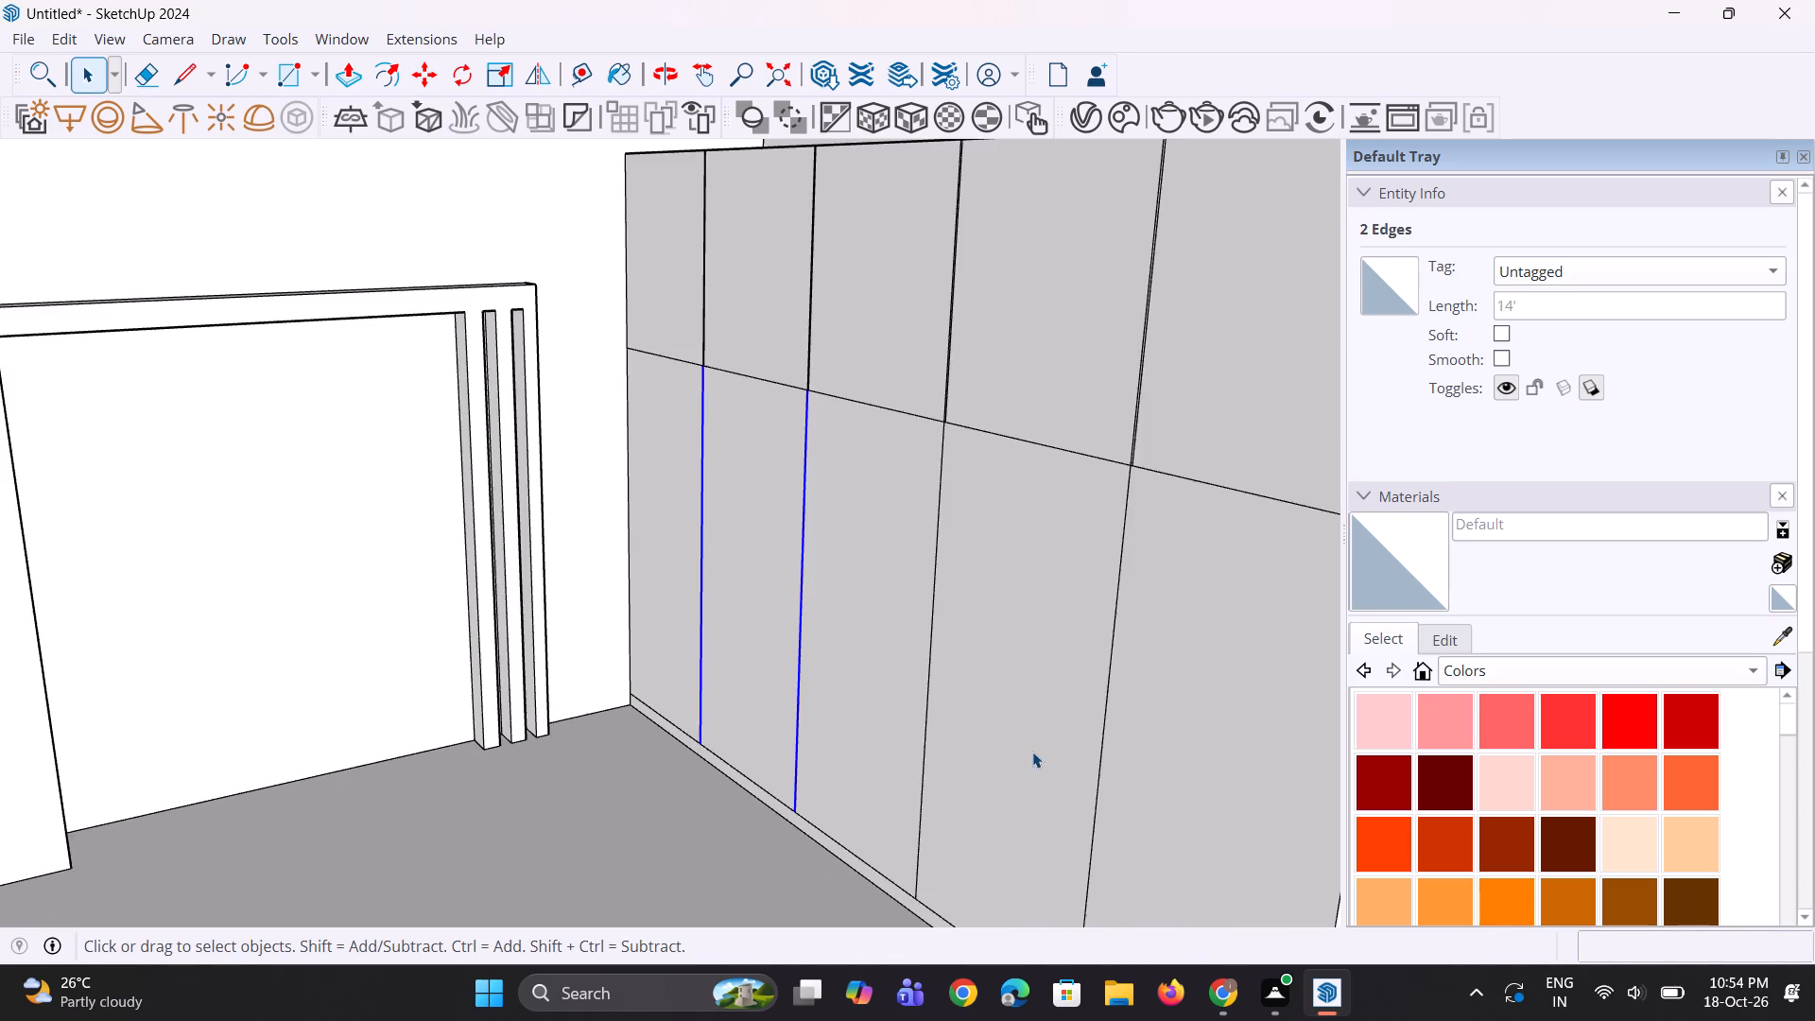
scroll(1032, 752, "up", 3)
left_click(905, 665, "ctrl")
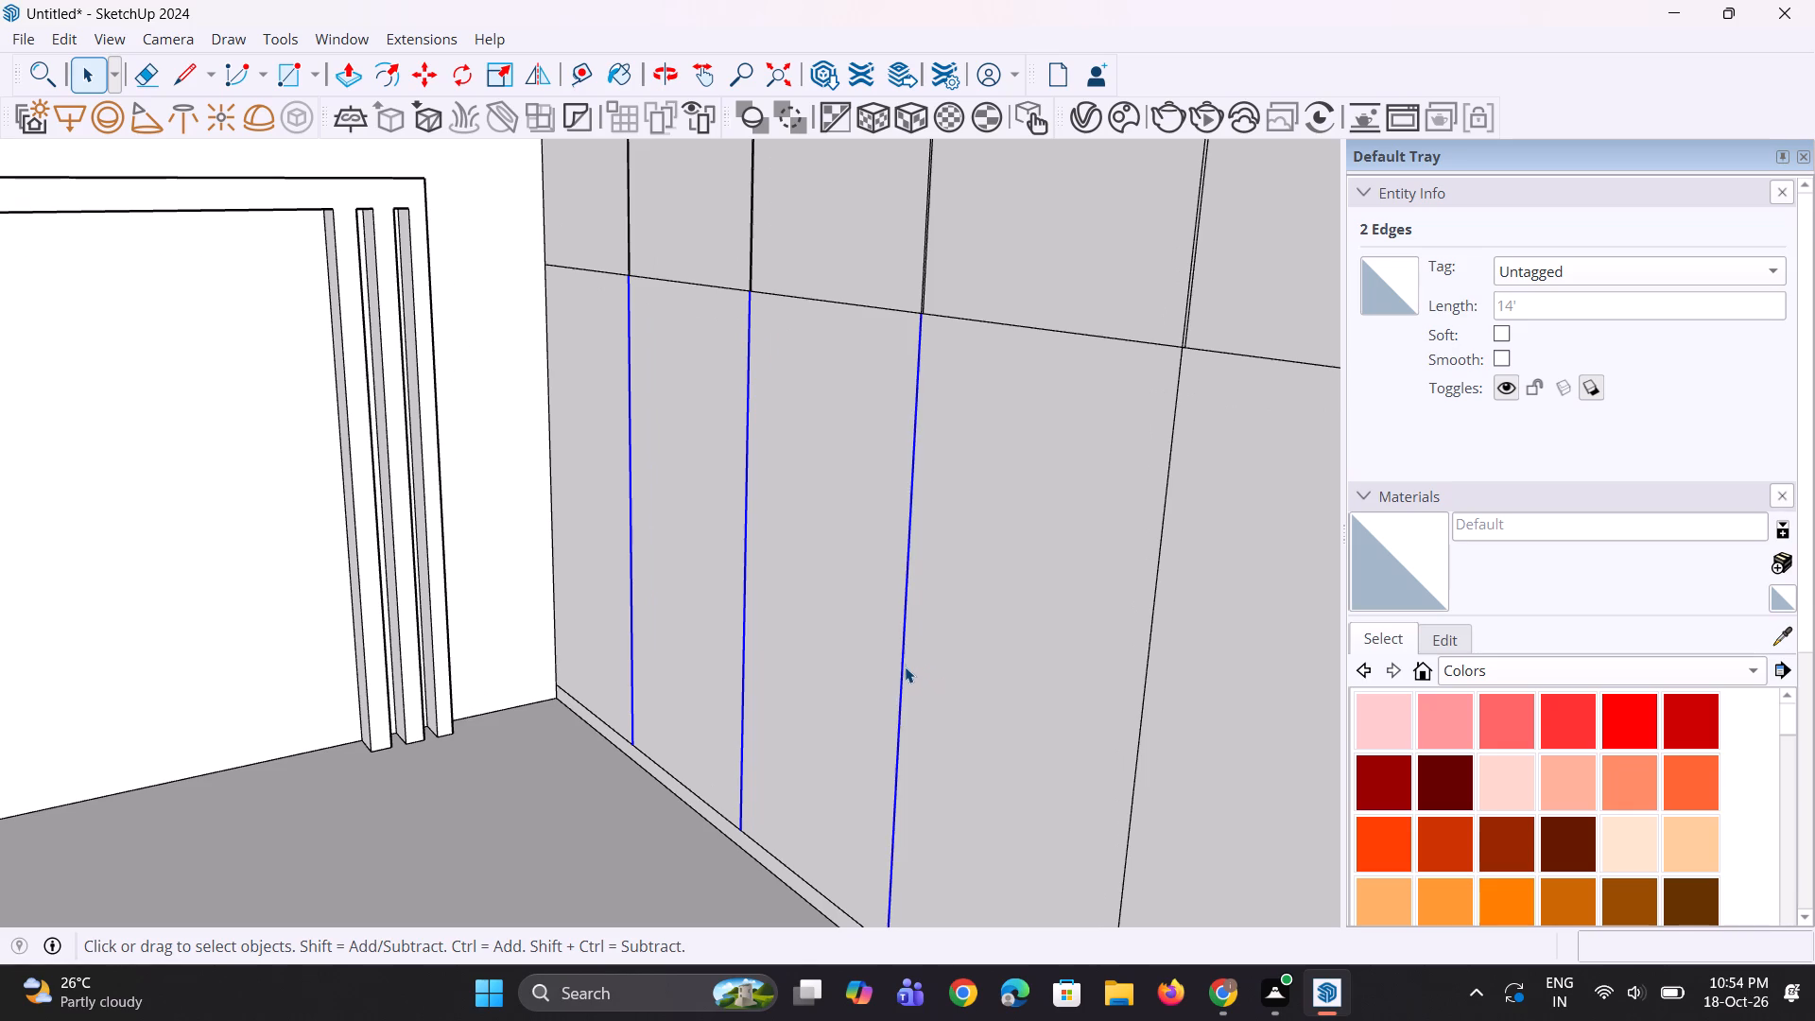
scroll(910, 684, "down", 15)
middle_click_drag(779, 681, 1077, 809)
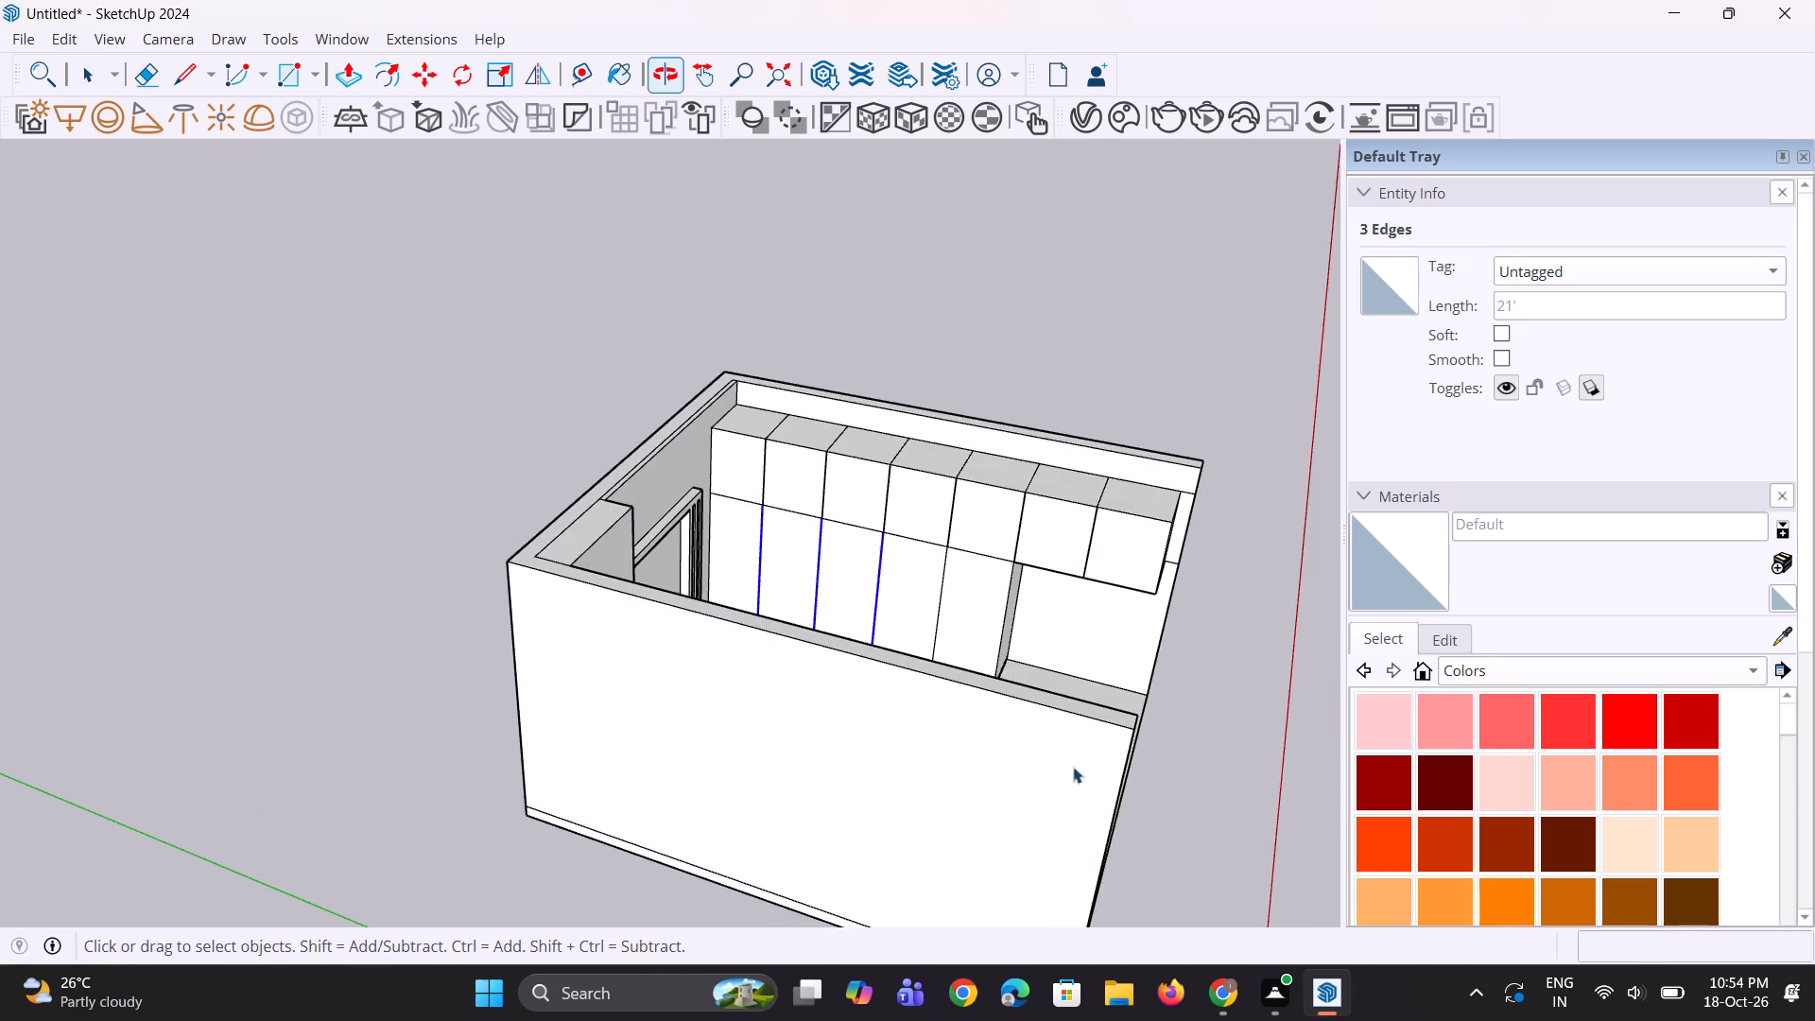
scroll(919, 583, "up", 14)
scroll(923, 545, "up", 3, "ctrl")
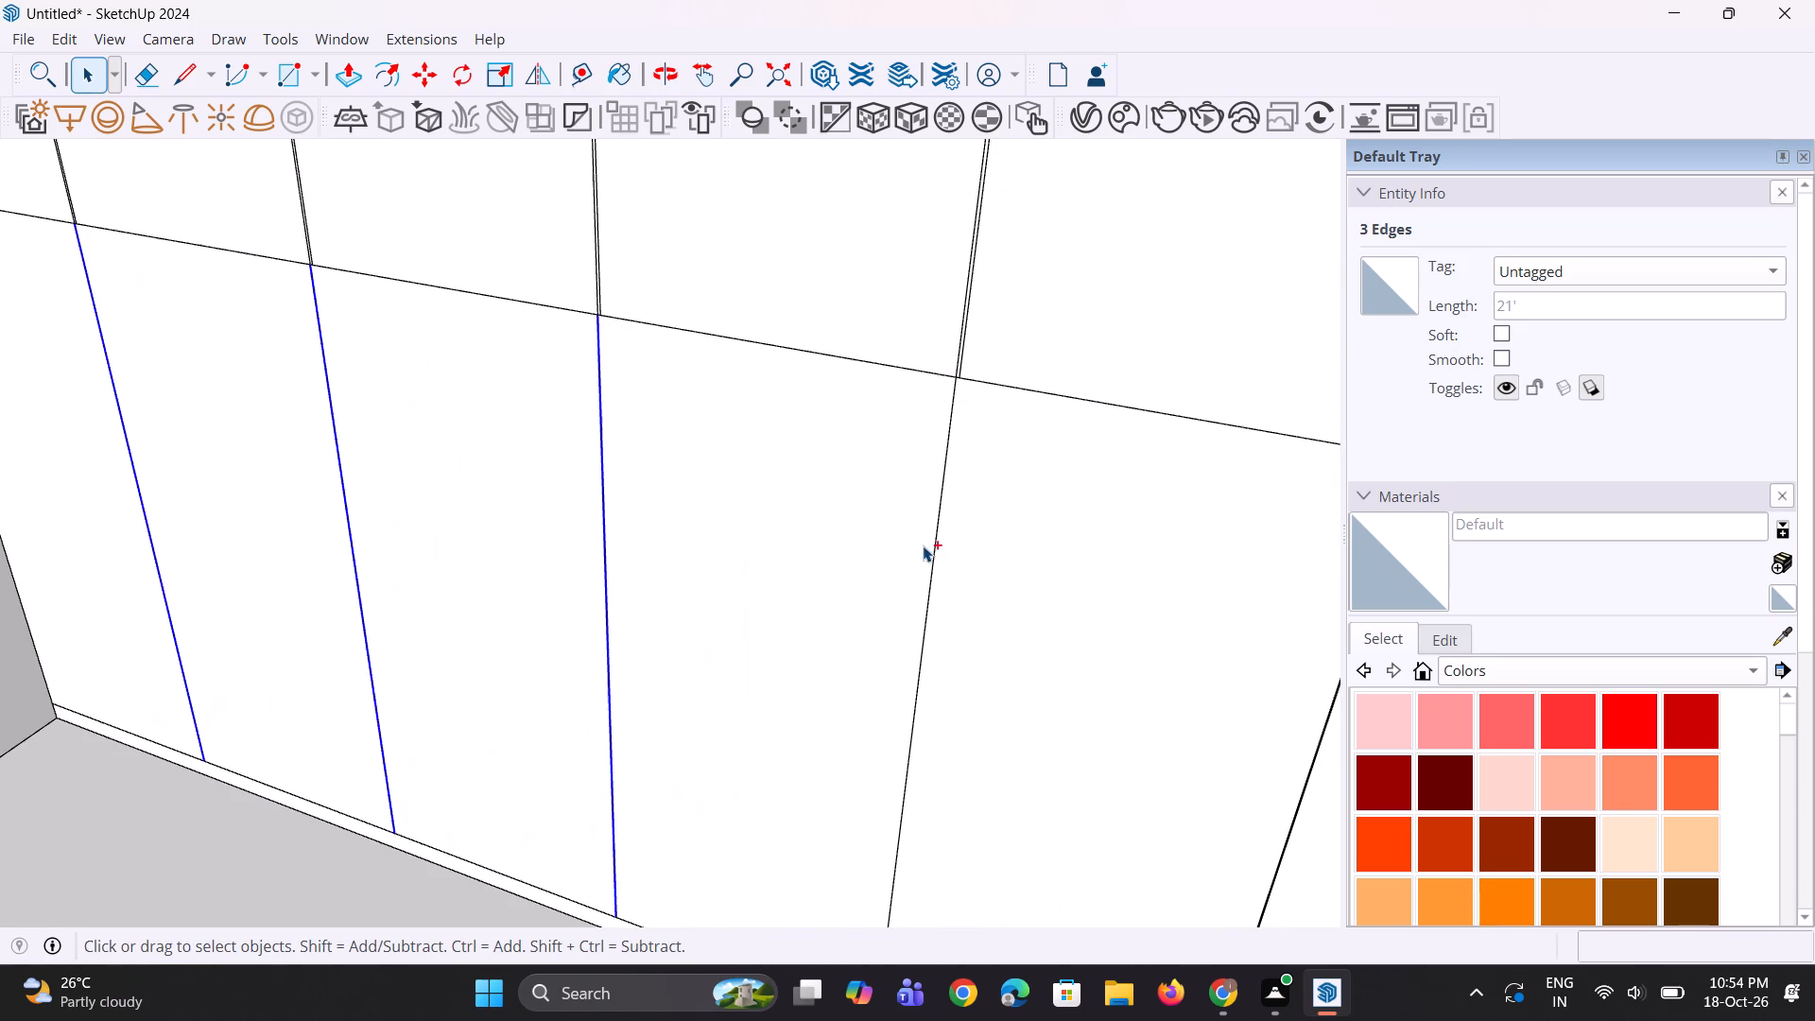
left_click(936, 536, "ctrl")
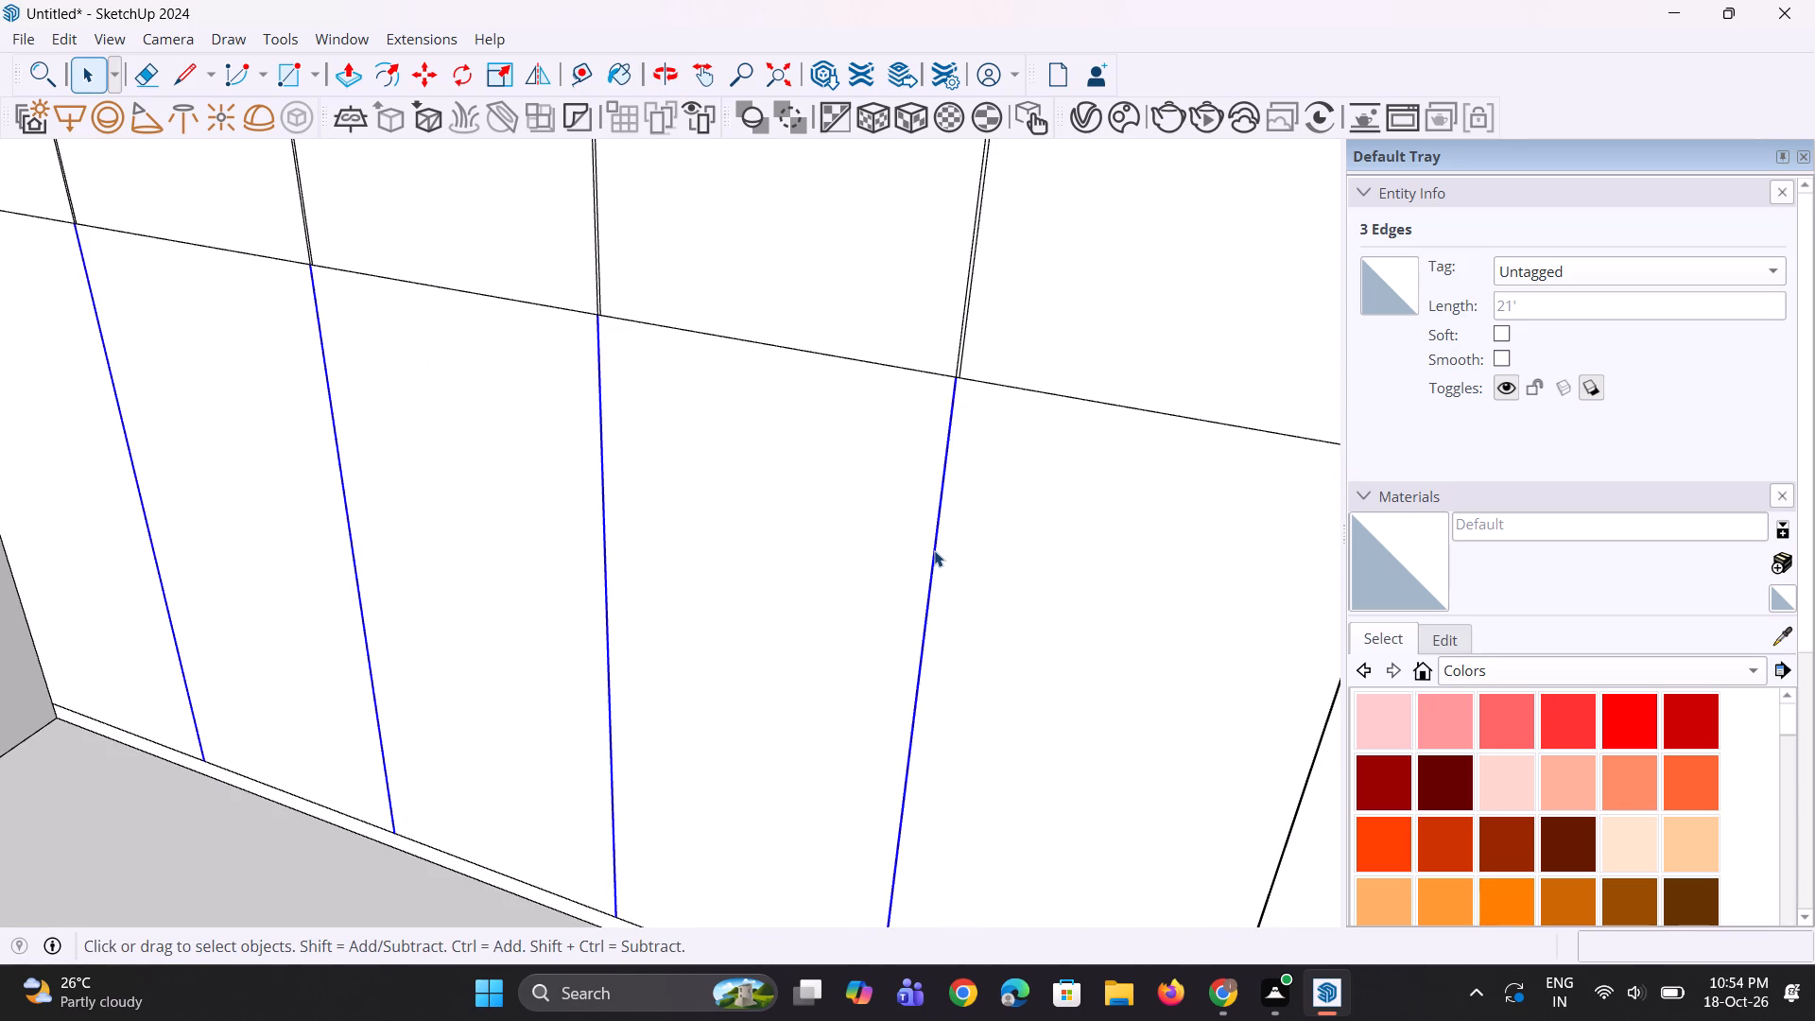
scroll(934, 550, "down", 5)
key("m")
scroll(948, 464, "up", 11)
left_click(944, 438)
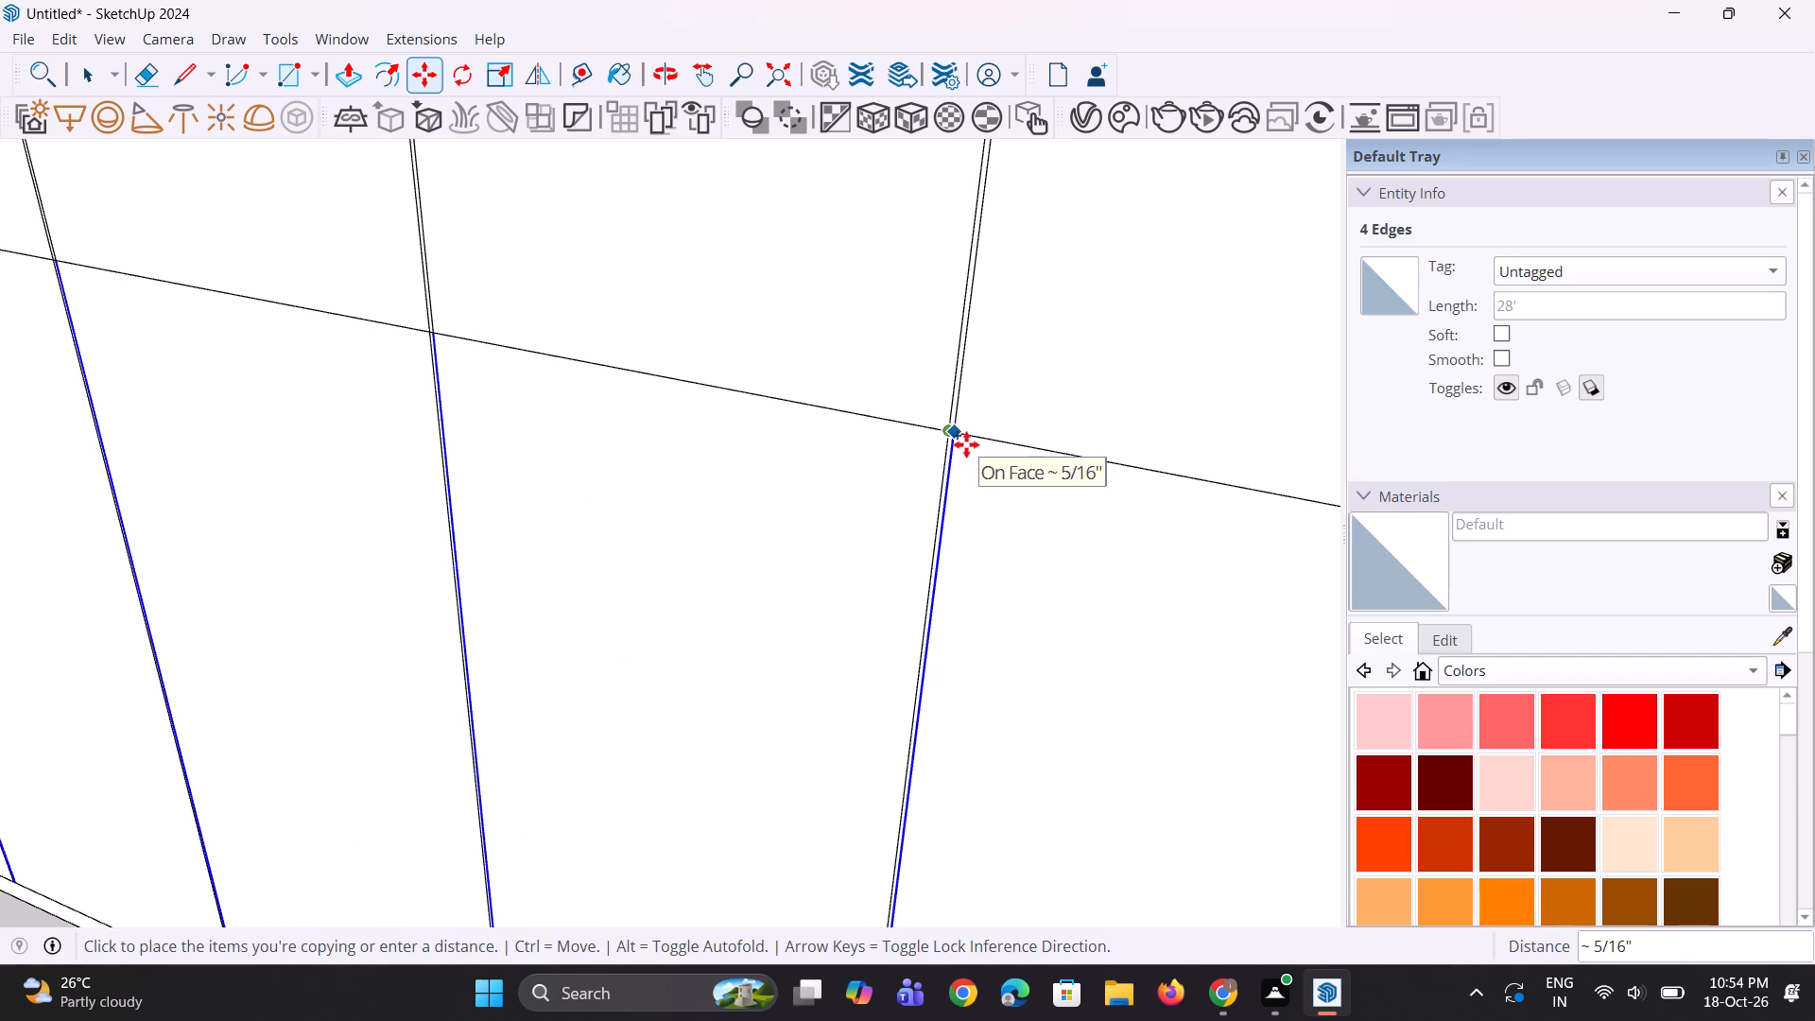
left_click(966, 444)
scroll(889, 700, "down", 11)
key("space")
key("space")
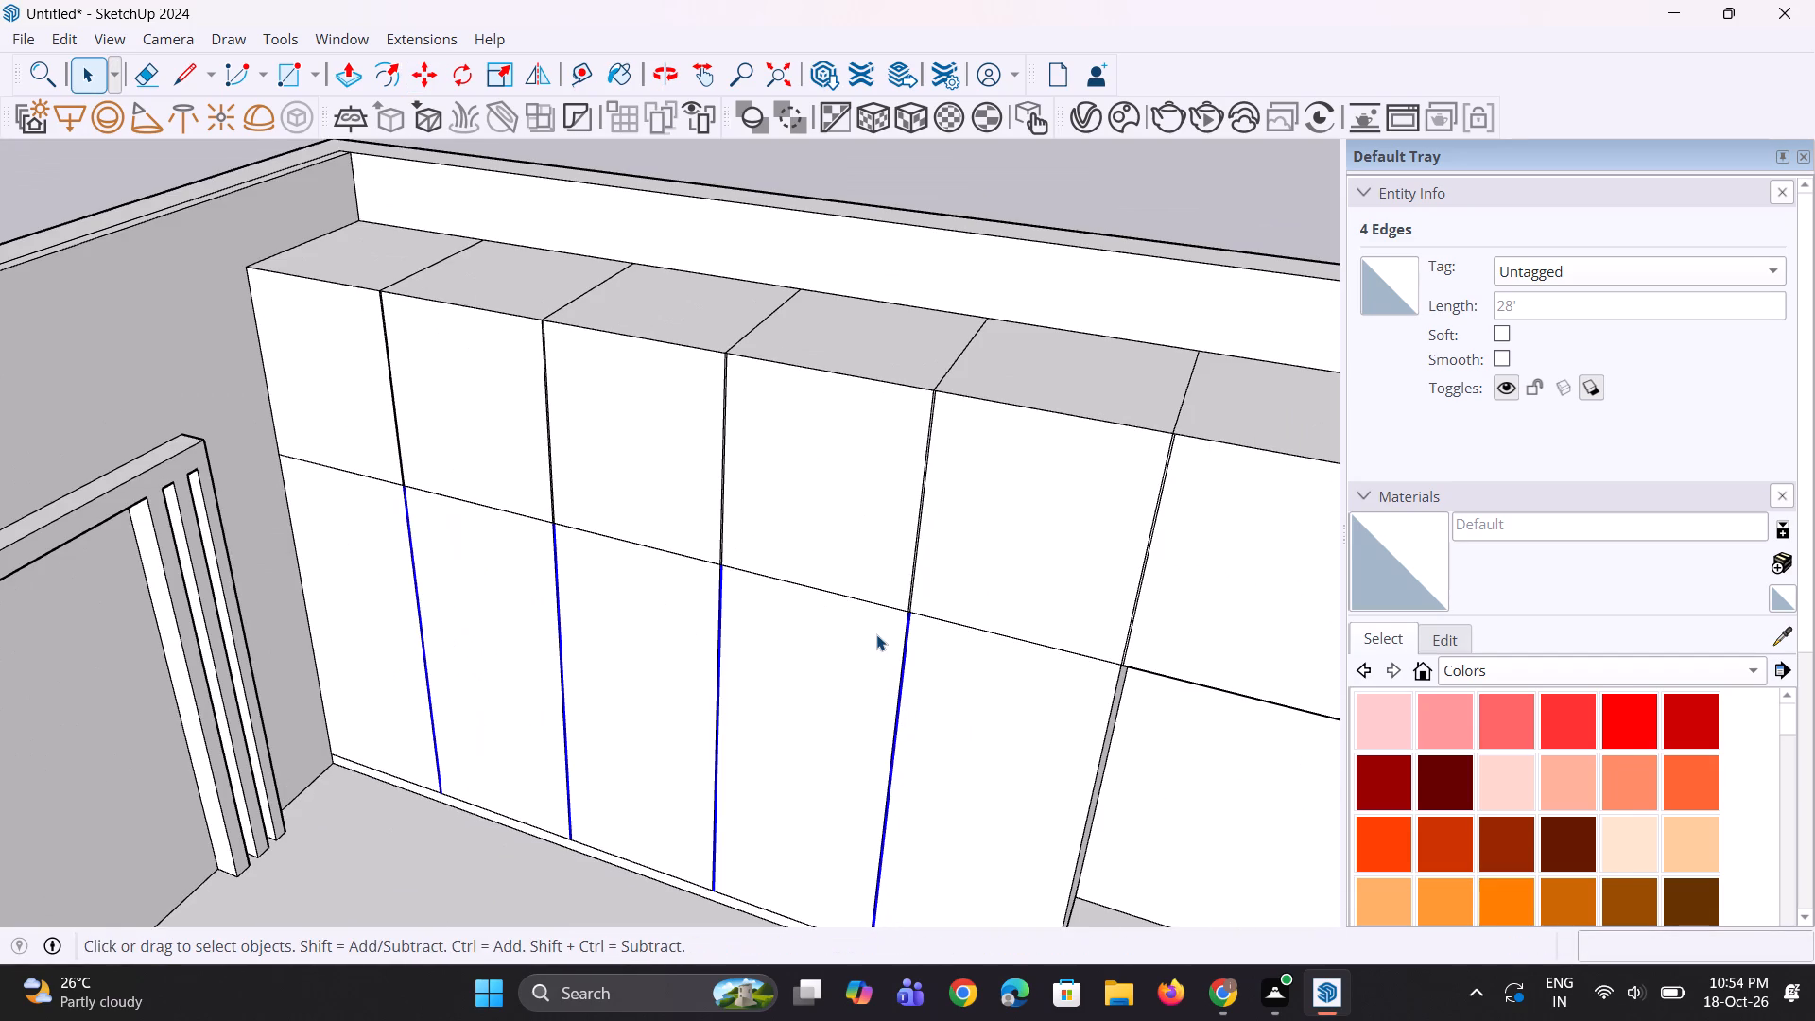
Copy the five horizontal edges between the upper cabinets and the lower wardrobe doors 0.3" straight down.
scroll(876, 634, "down", 4)
scroll(460, 523, "up", 4)
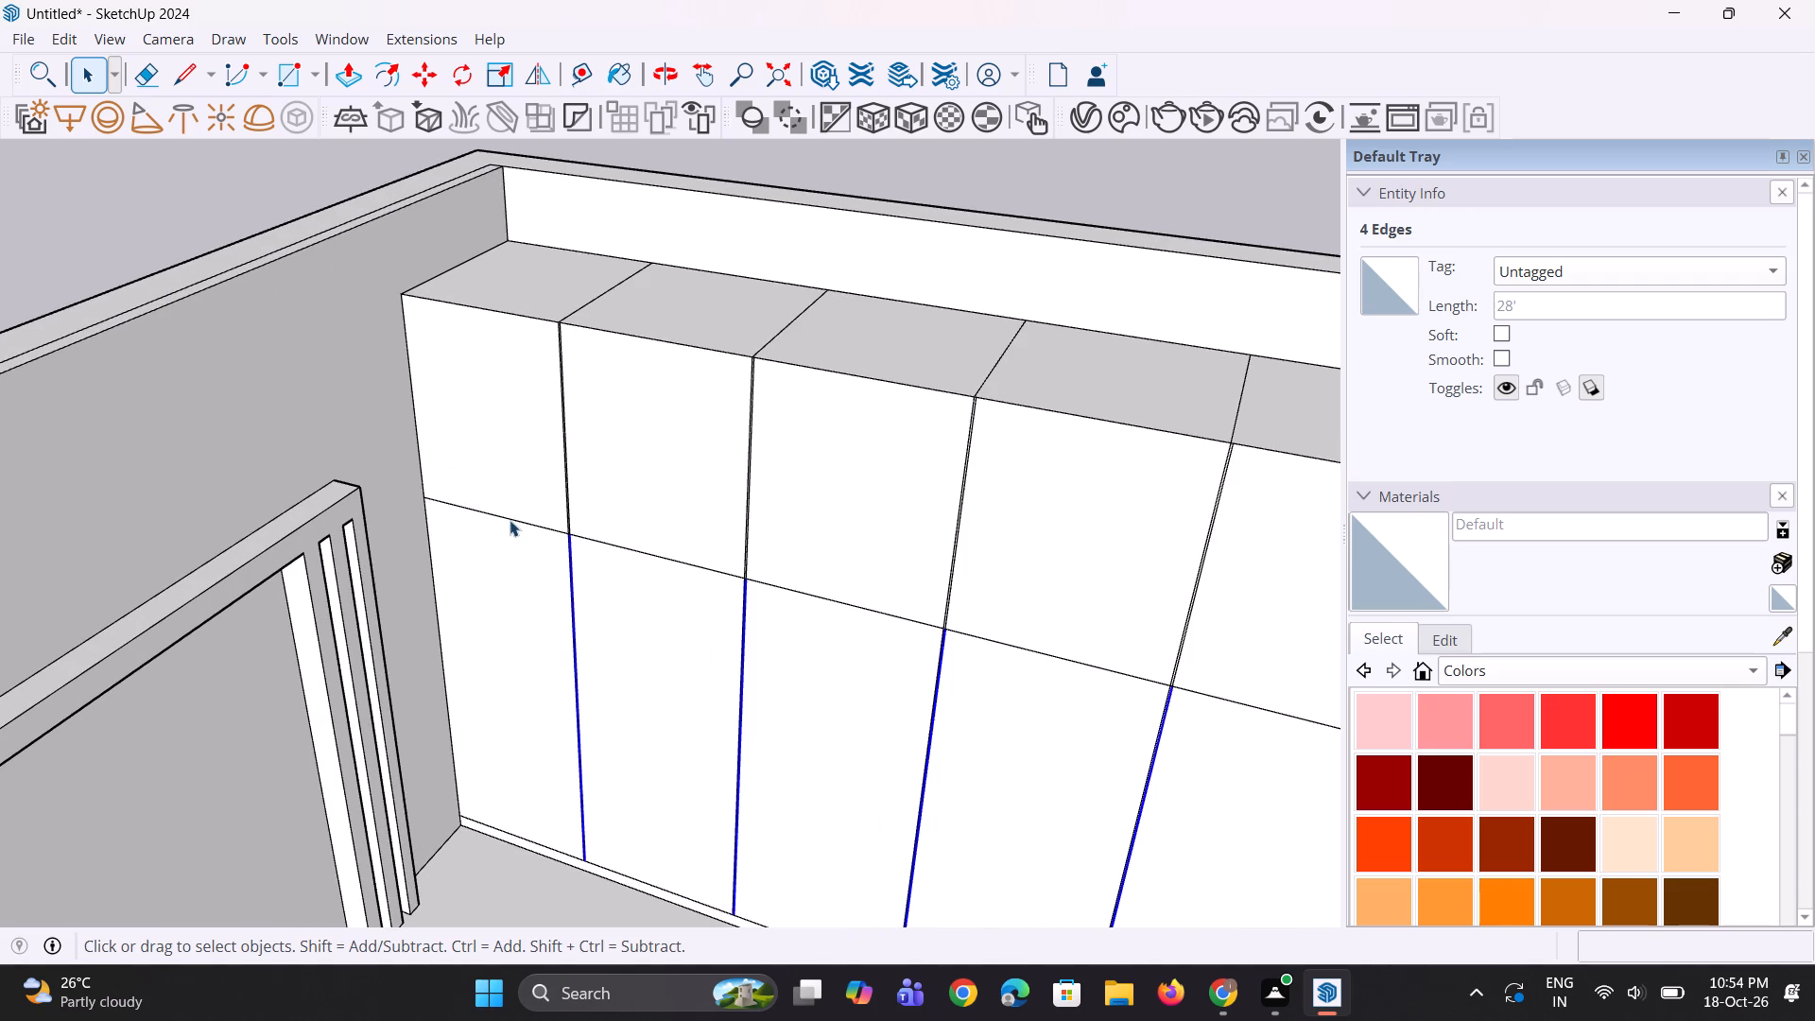
left_click(510, 520)
scroll(631, 543, "up", 2, "ctrl")
left_click(636, 552, "ctrl")
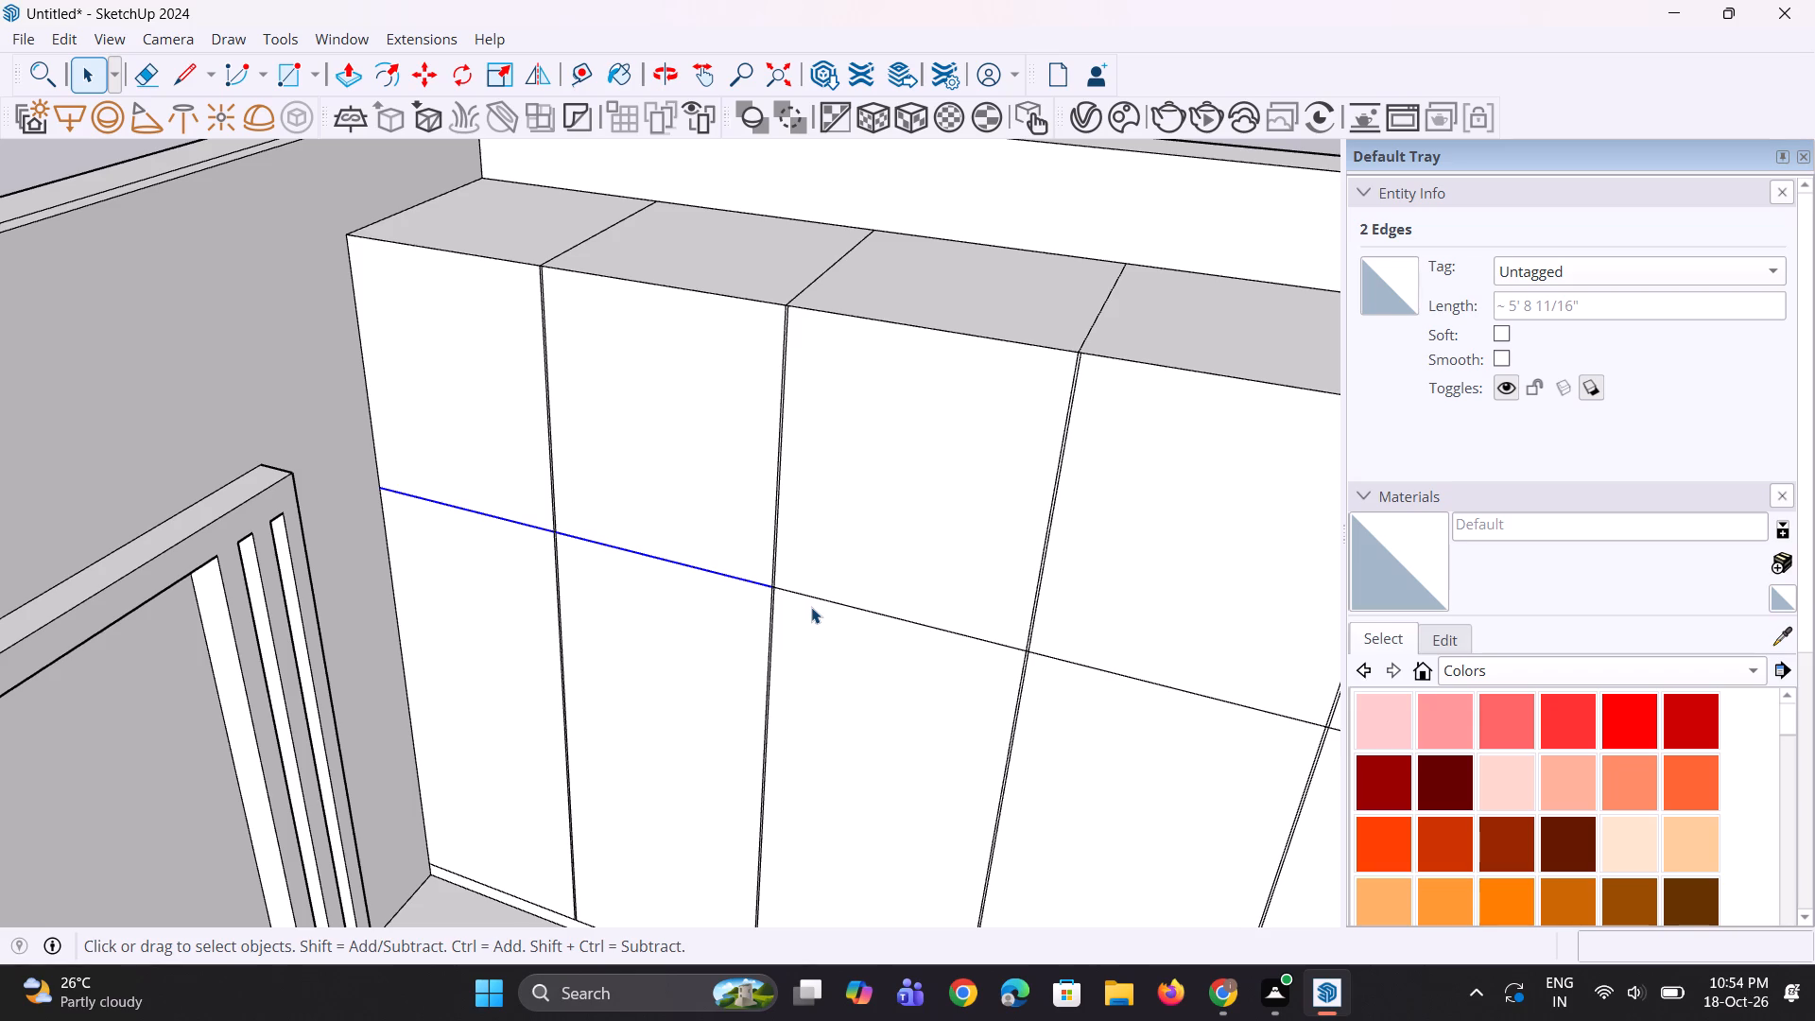
scroll(921, 662, "up", 2)
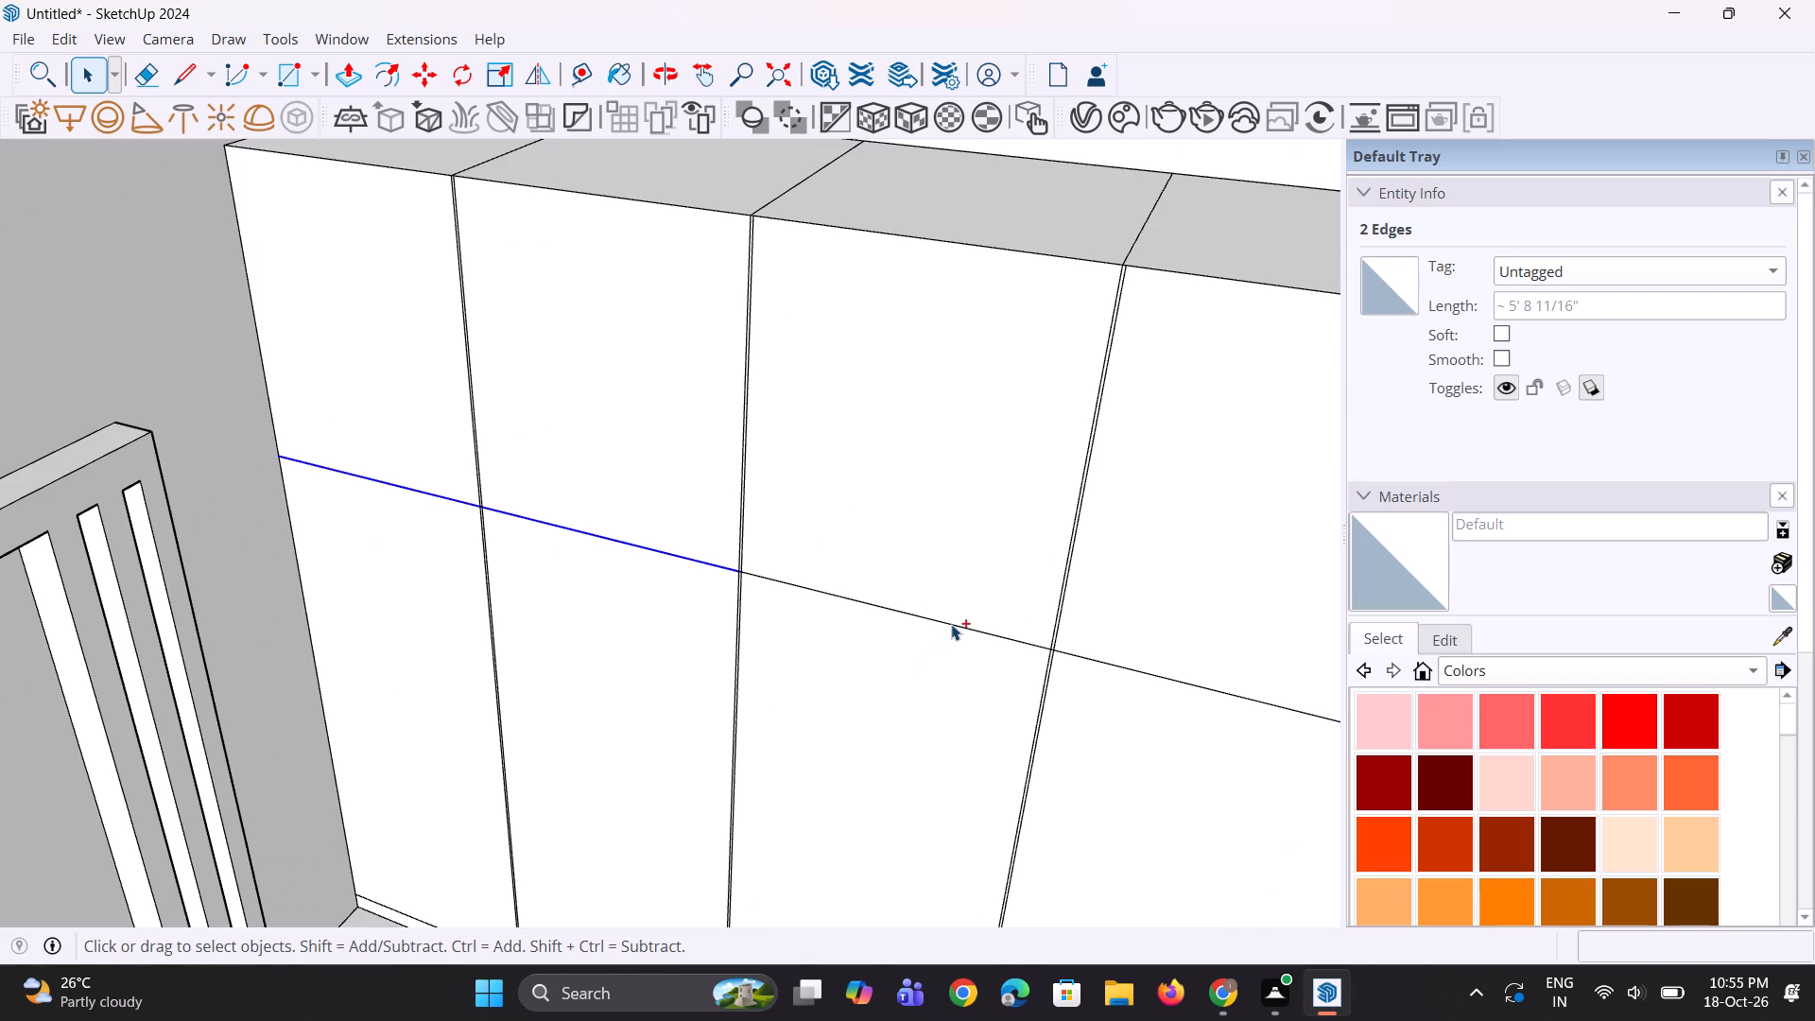
left_click(951, 624, "ctrl")
scroll(757, 612, "down", 9)
scroll(921, 661, "up", 7)
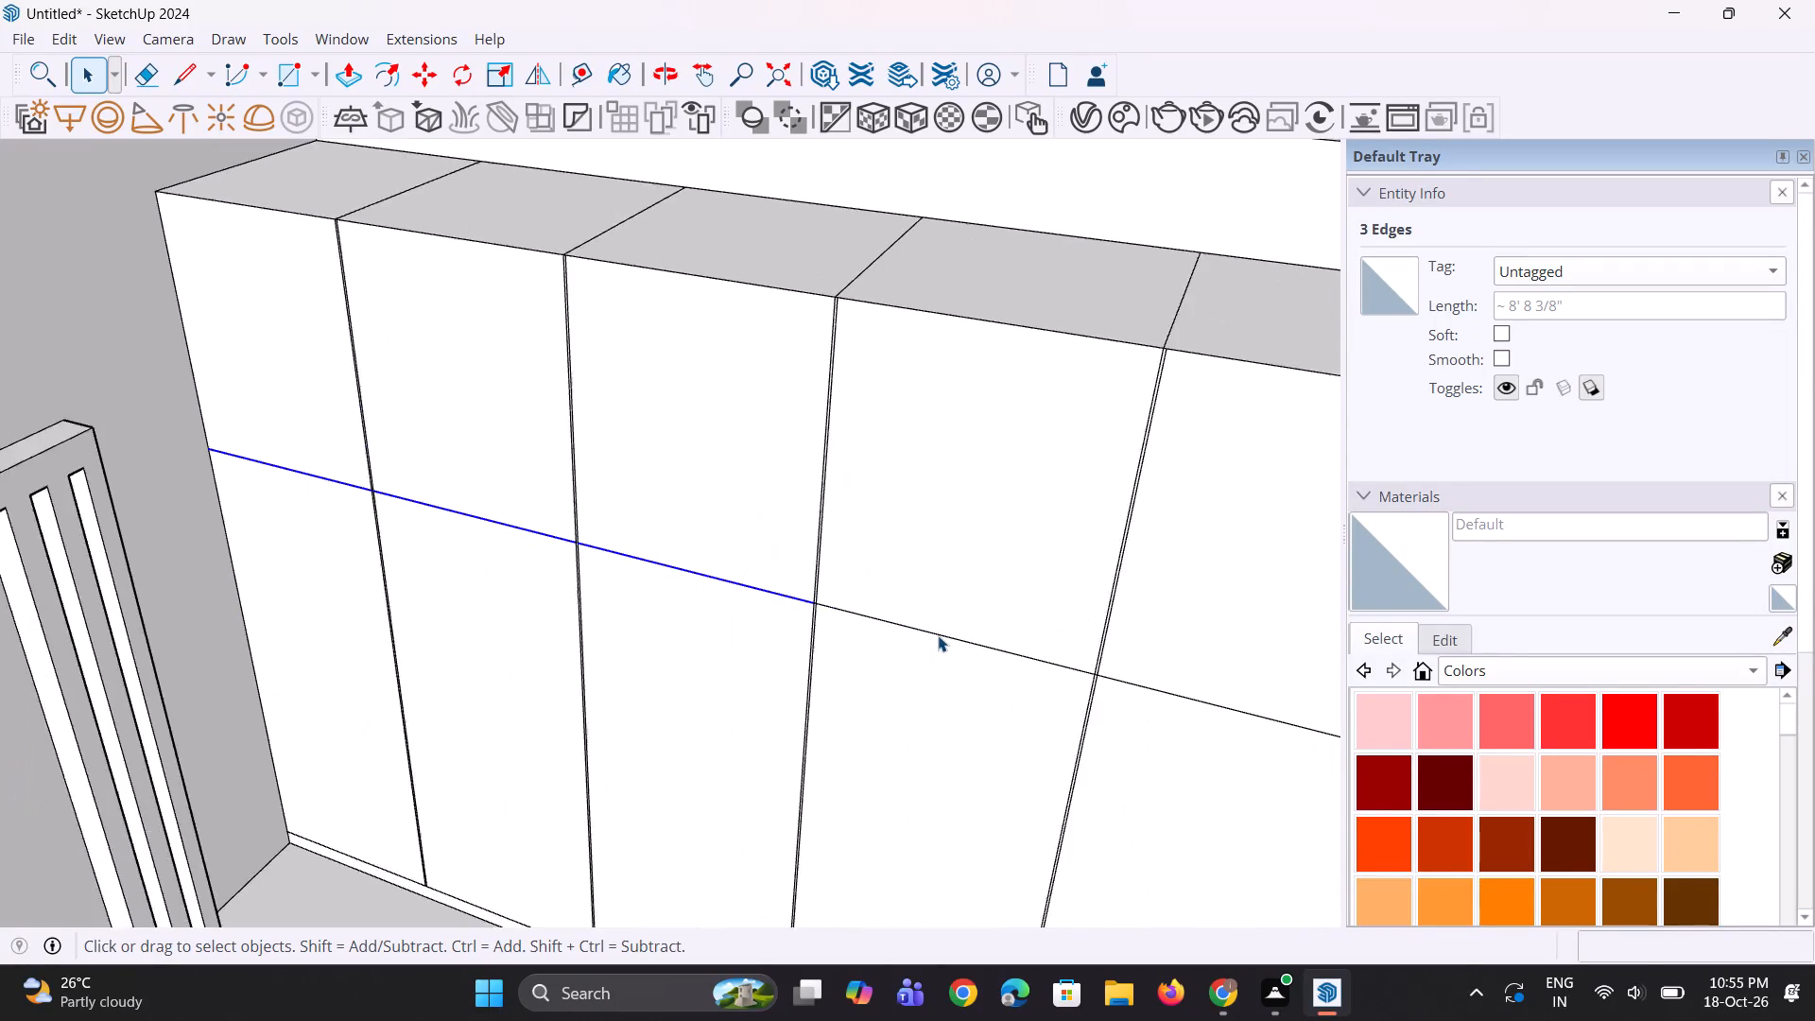
scroll(938, 635, "up", 2)
left_click(938, 635, "ctrl")
scroll(884, 648, "down", 4)
scroll(1138, 687, "up", 2)
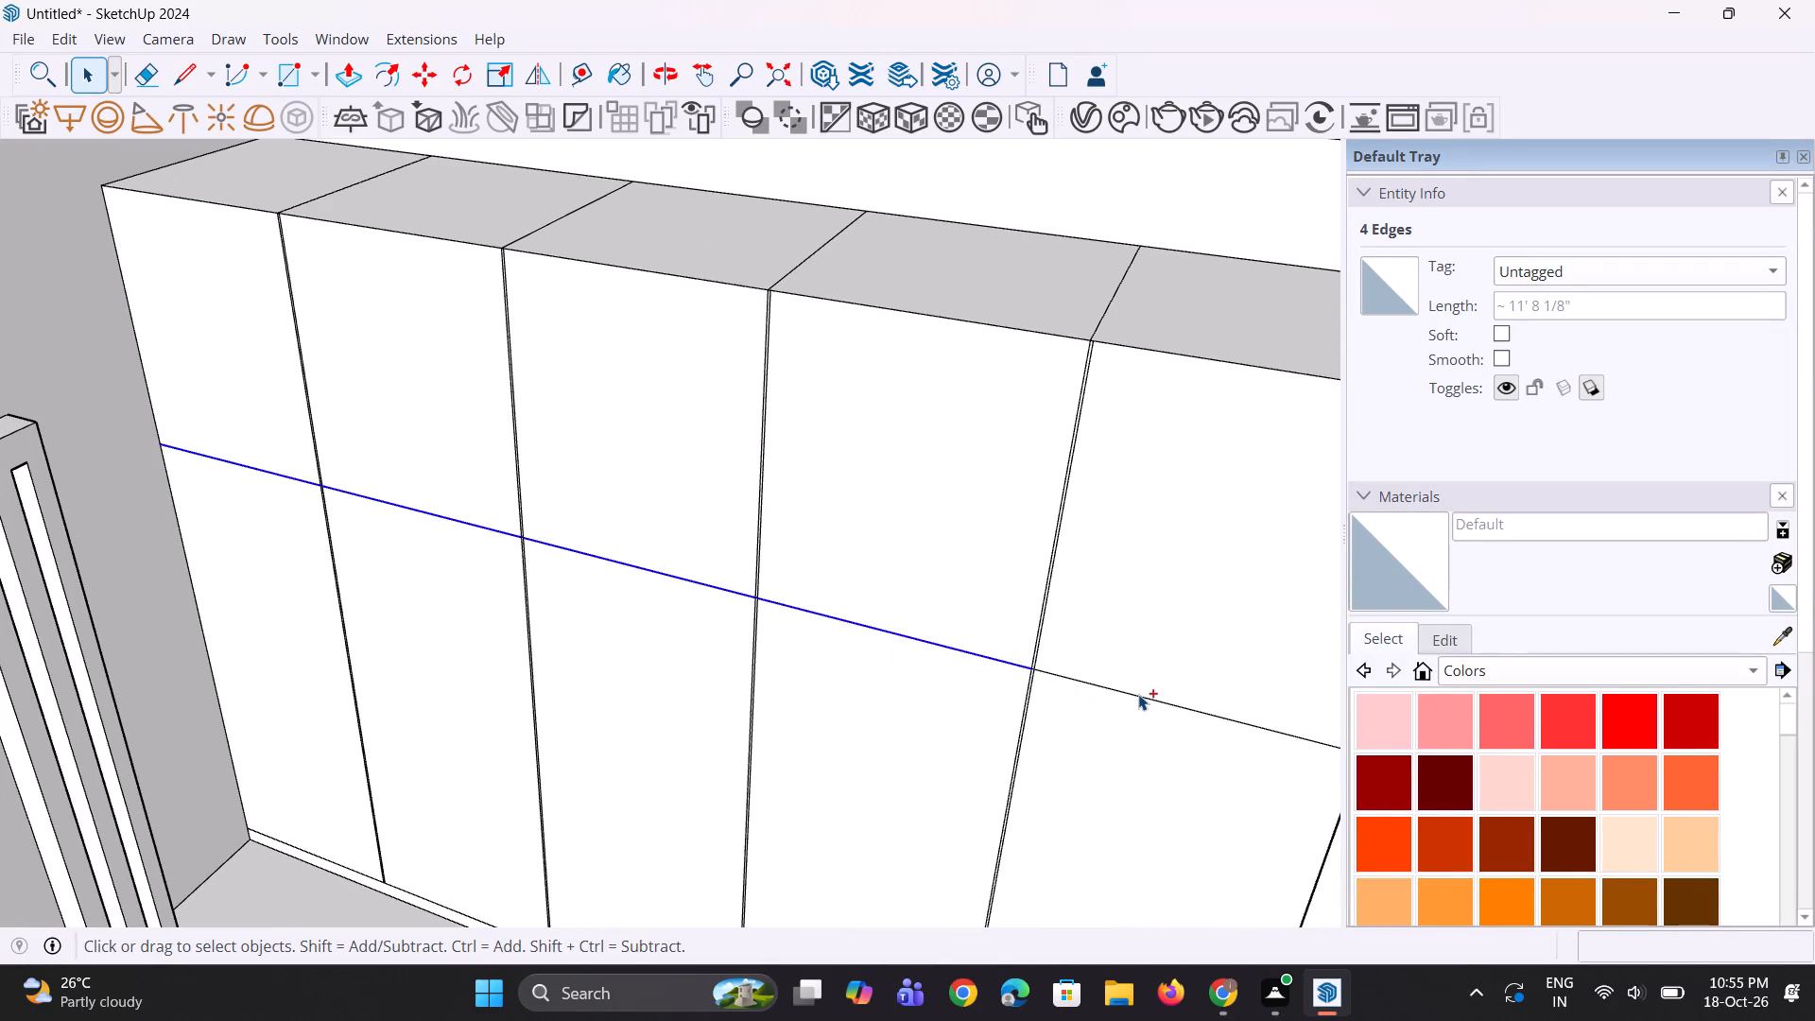
left_click(1138, 694, "ctrl")
scroll(815, 645, "down", 12)
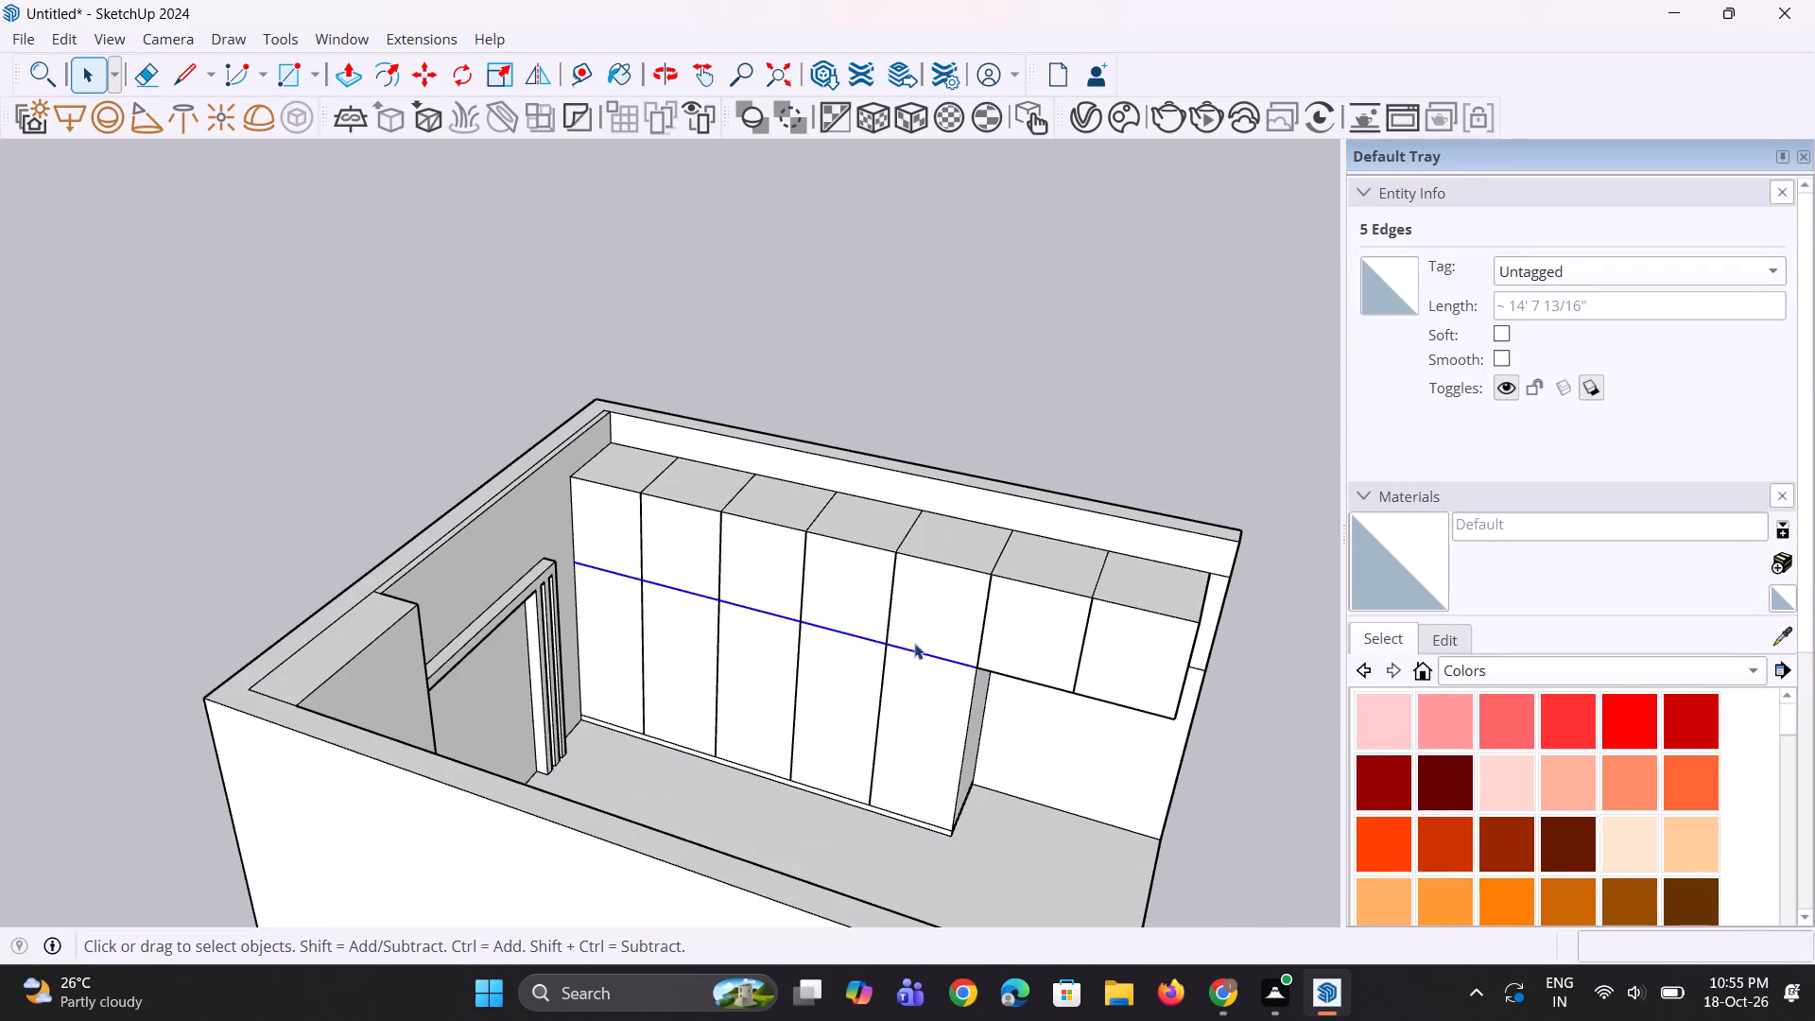
scroll(993, 696, "up", 8)
middle_click_drag(938, 686, 946, 575)
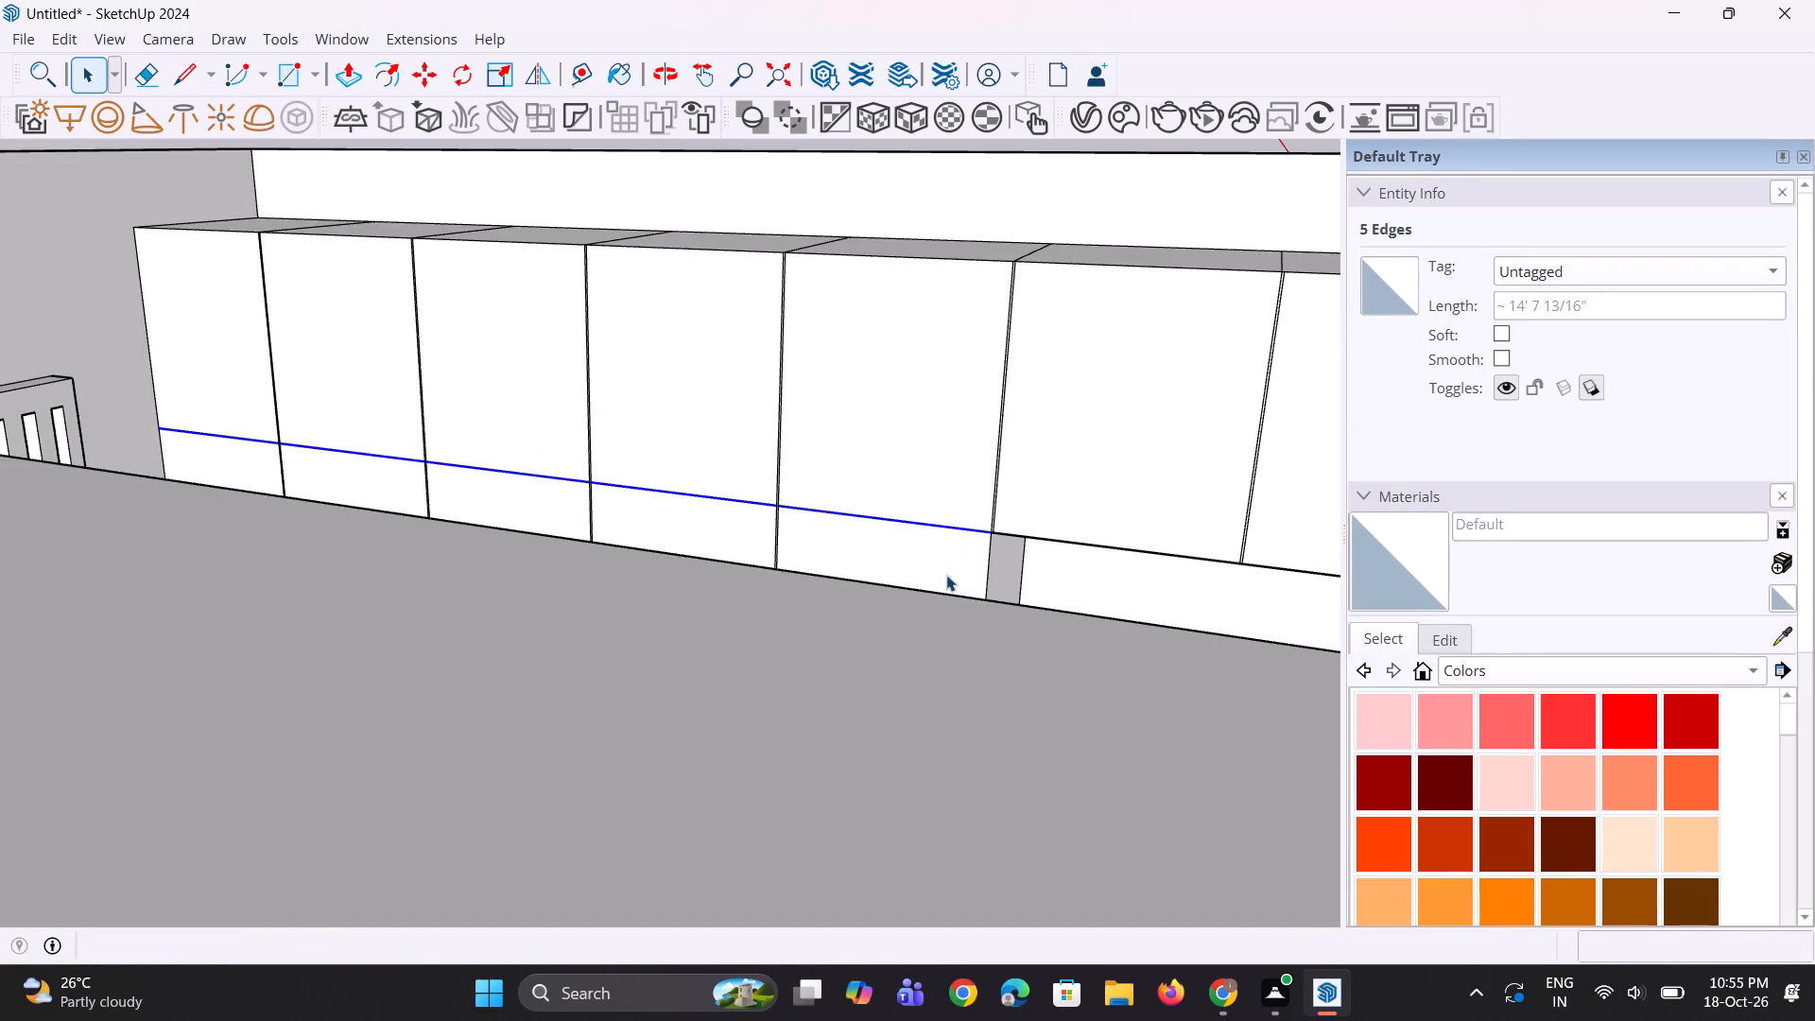
key("m")
scroll(962, 543, "up", 10)
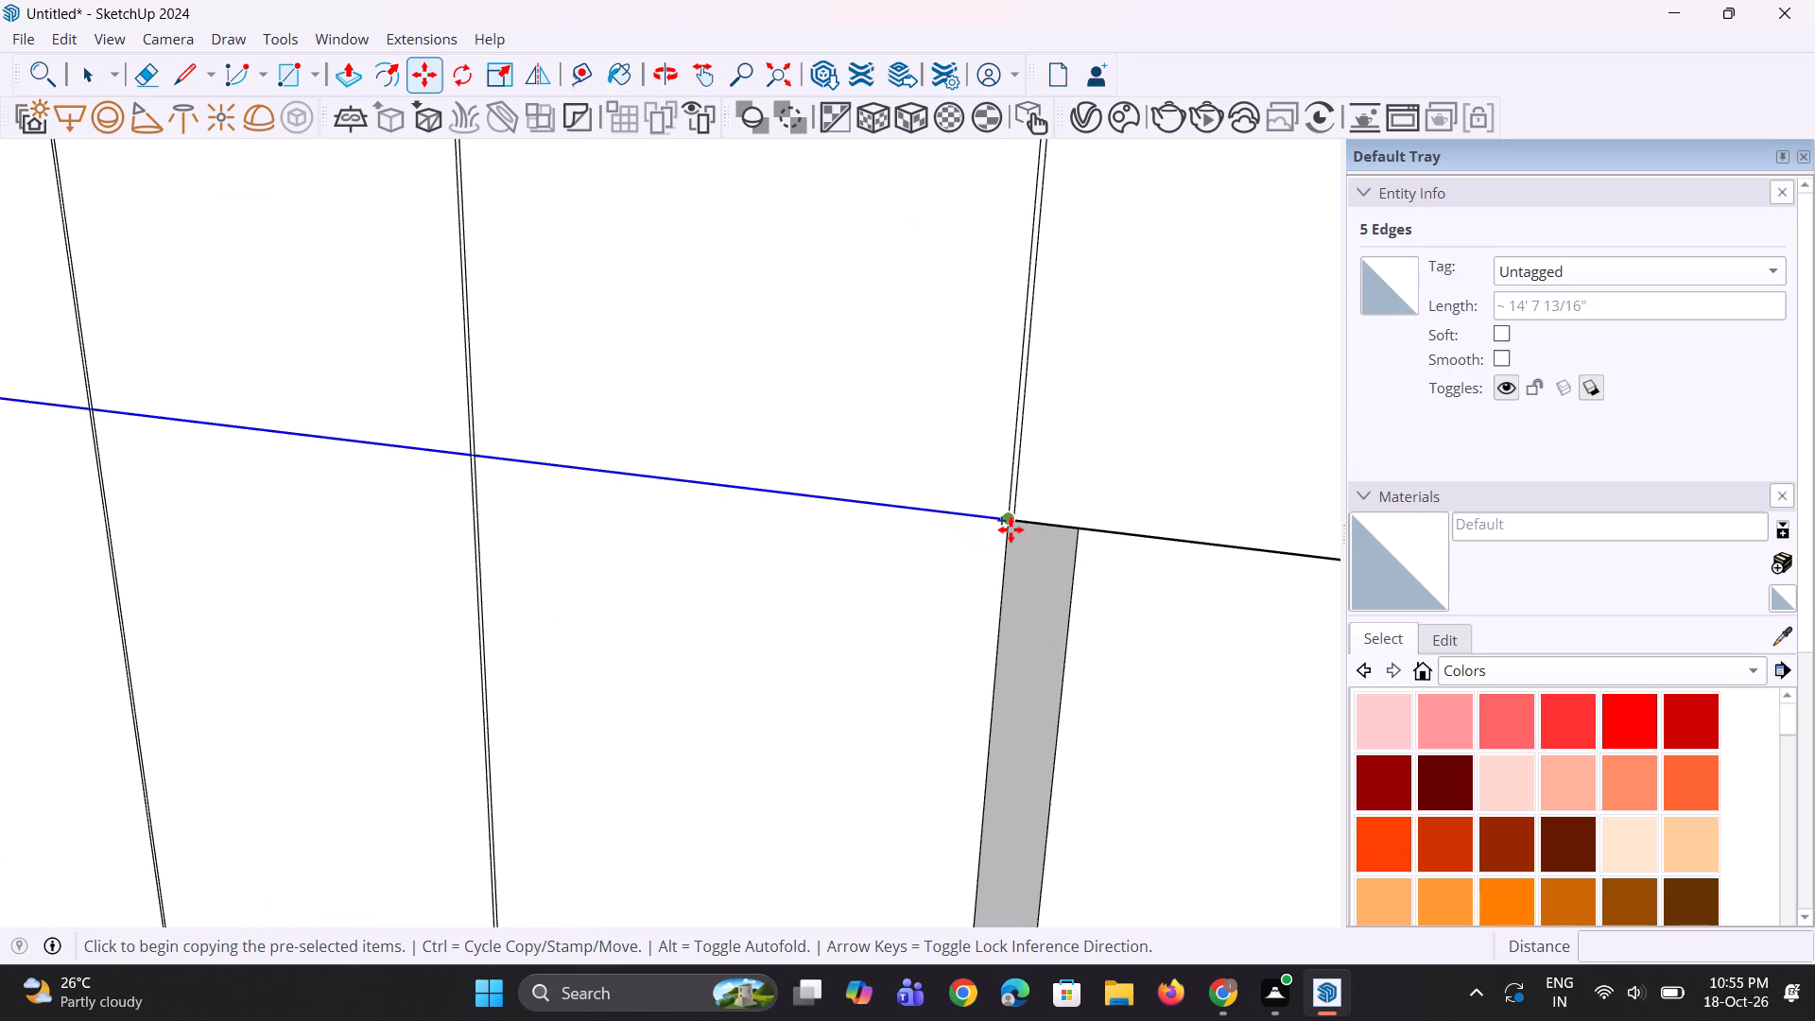
left_click(1011, 529)
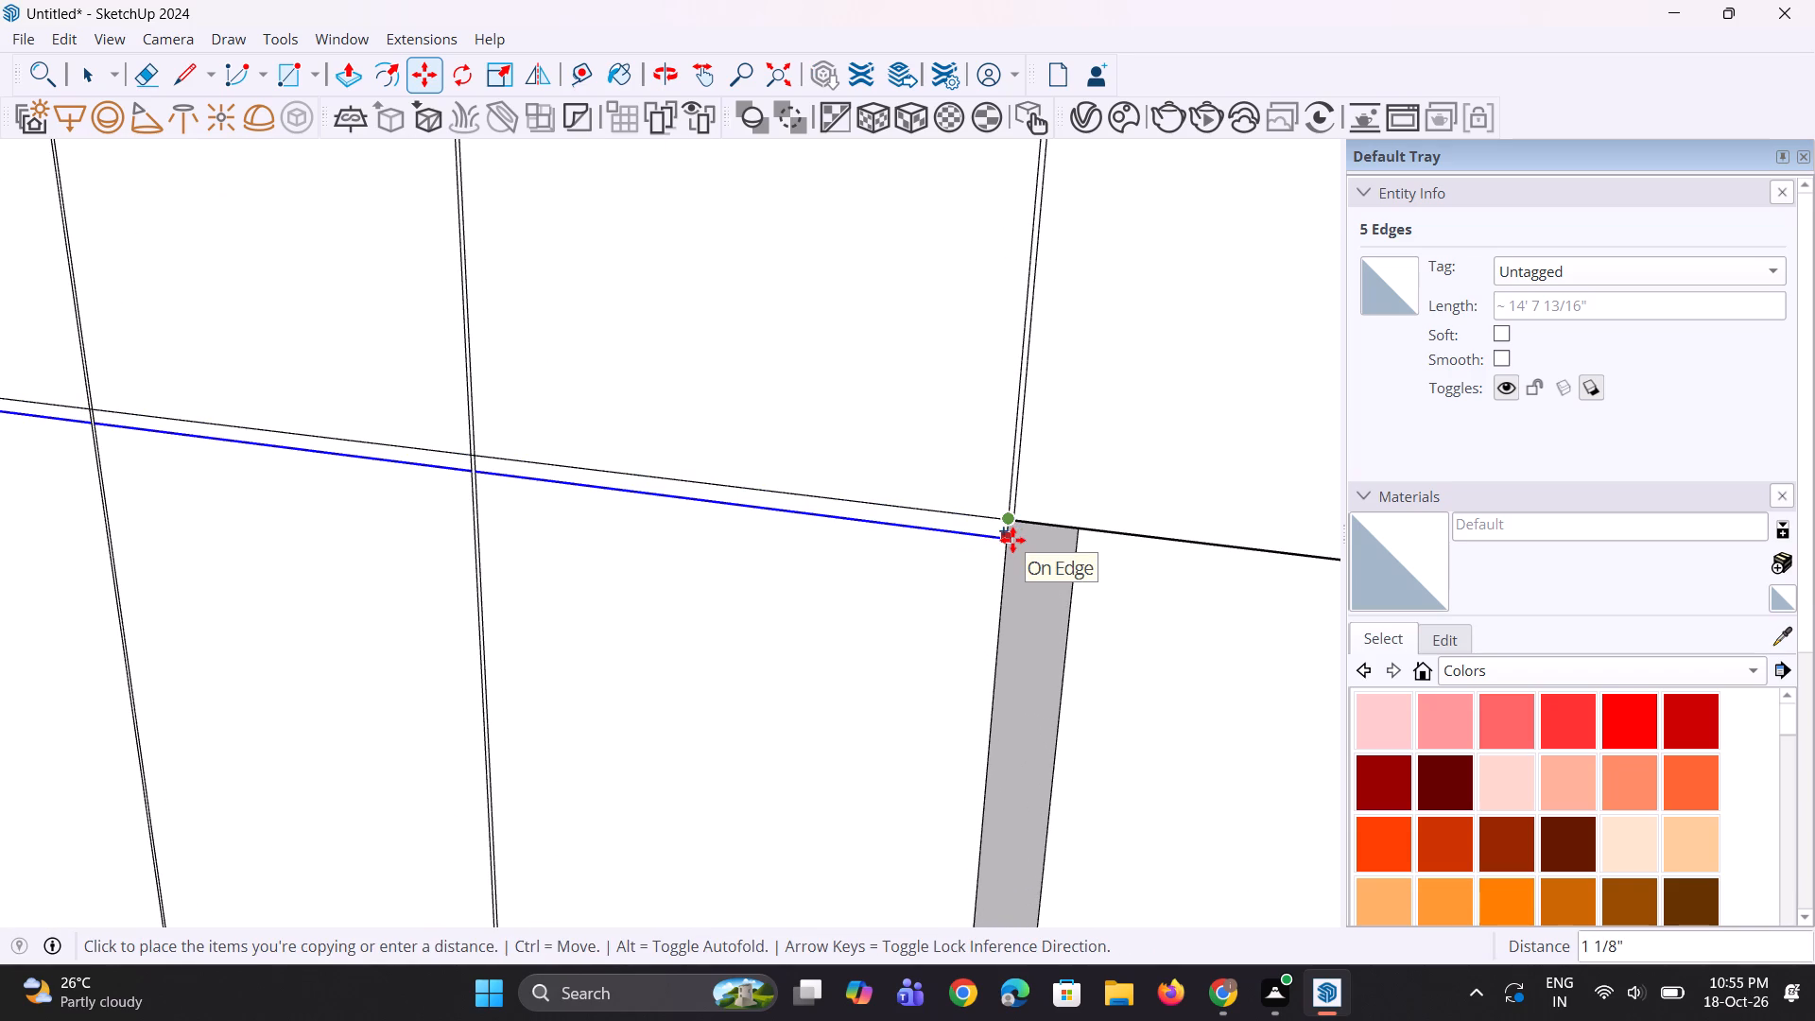
type("0.3\"")
key("Return")
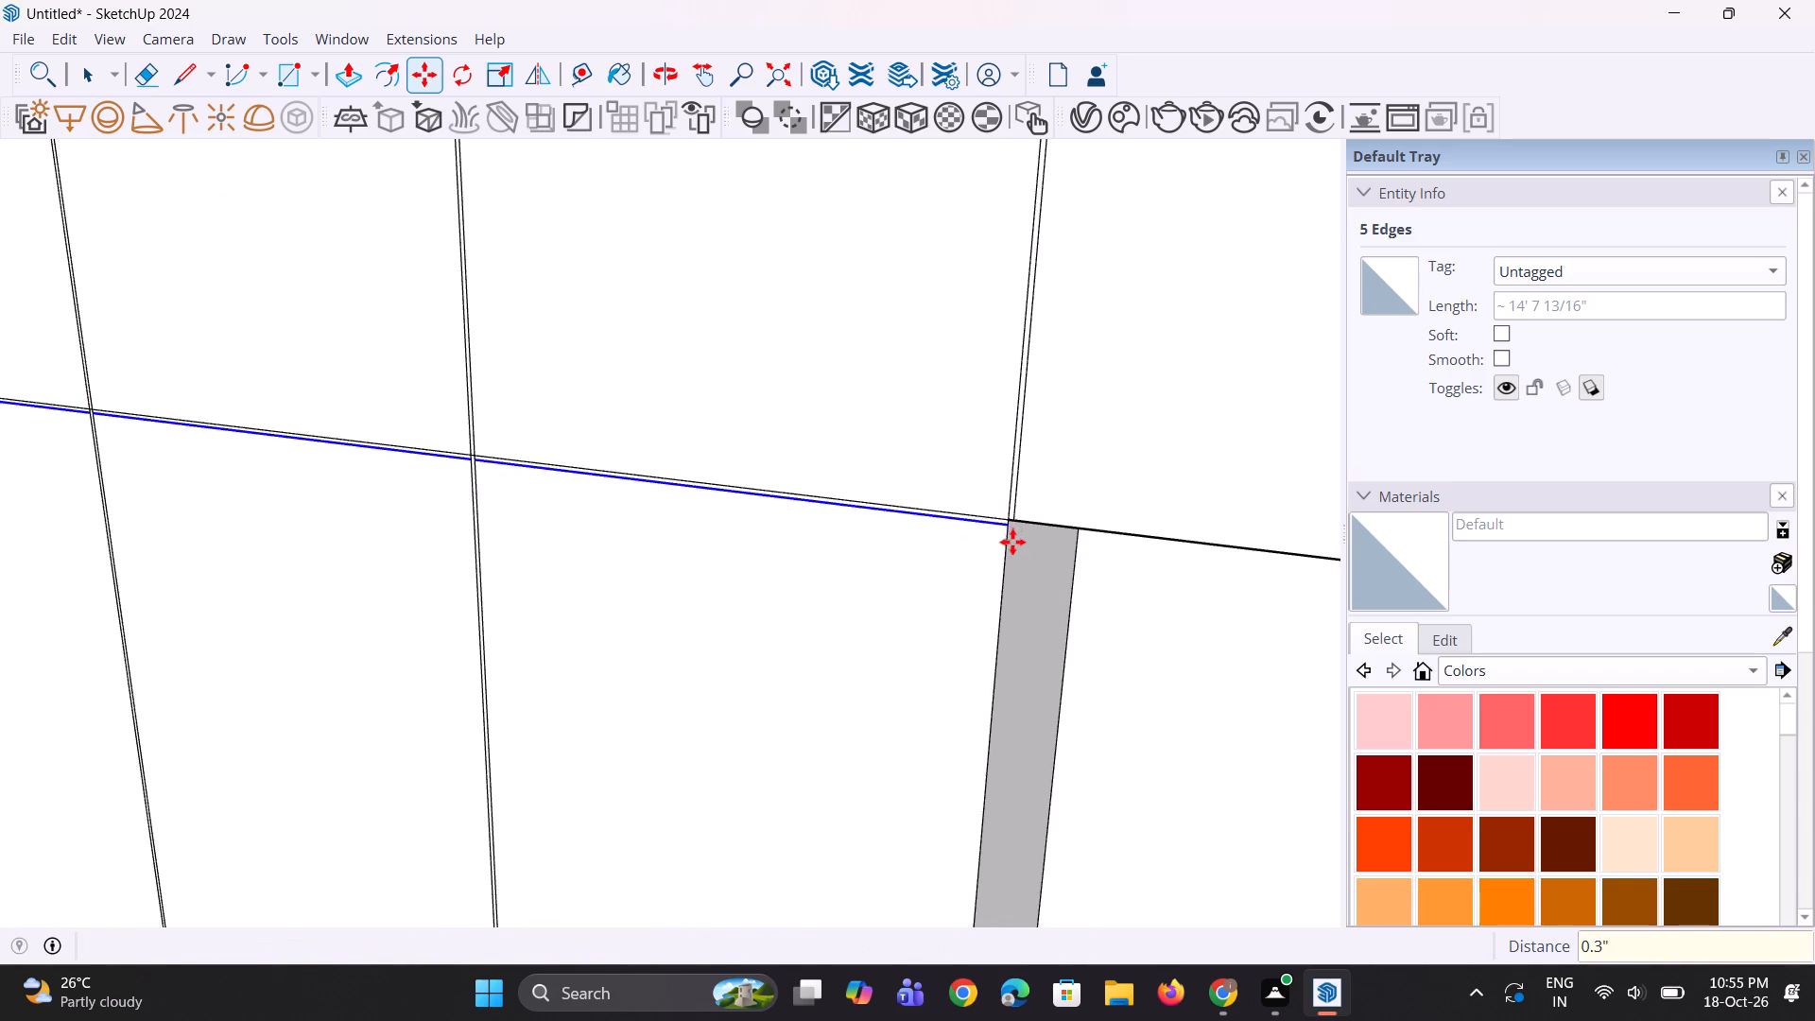
scroll(968, 580, "down", 4)
middle_click_drag(971, 579, 952, 566)
key("space")
Push/Pull the thin vertical gap strip between the last two upper cabinets, farthest from the slatted frame, by 0.3".
scroll(962, 545, "down", 3)
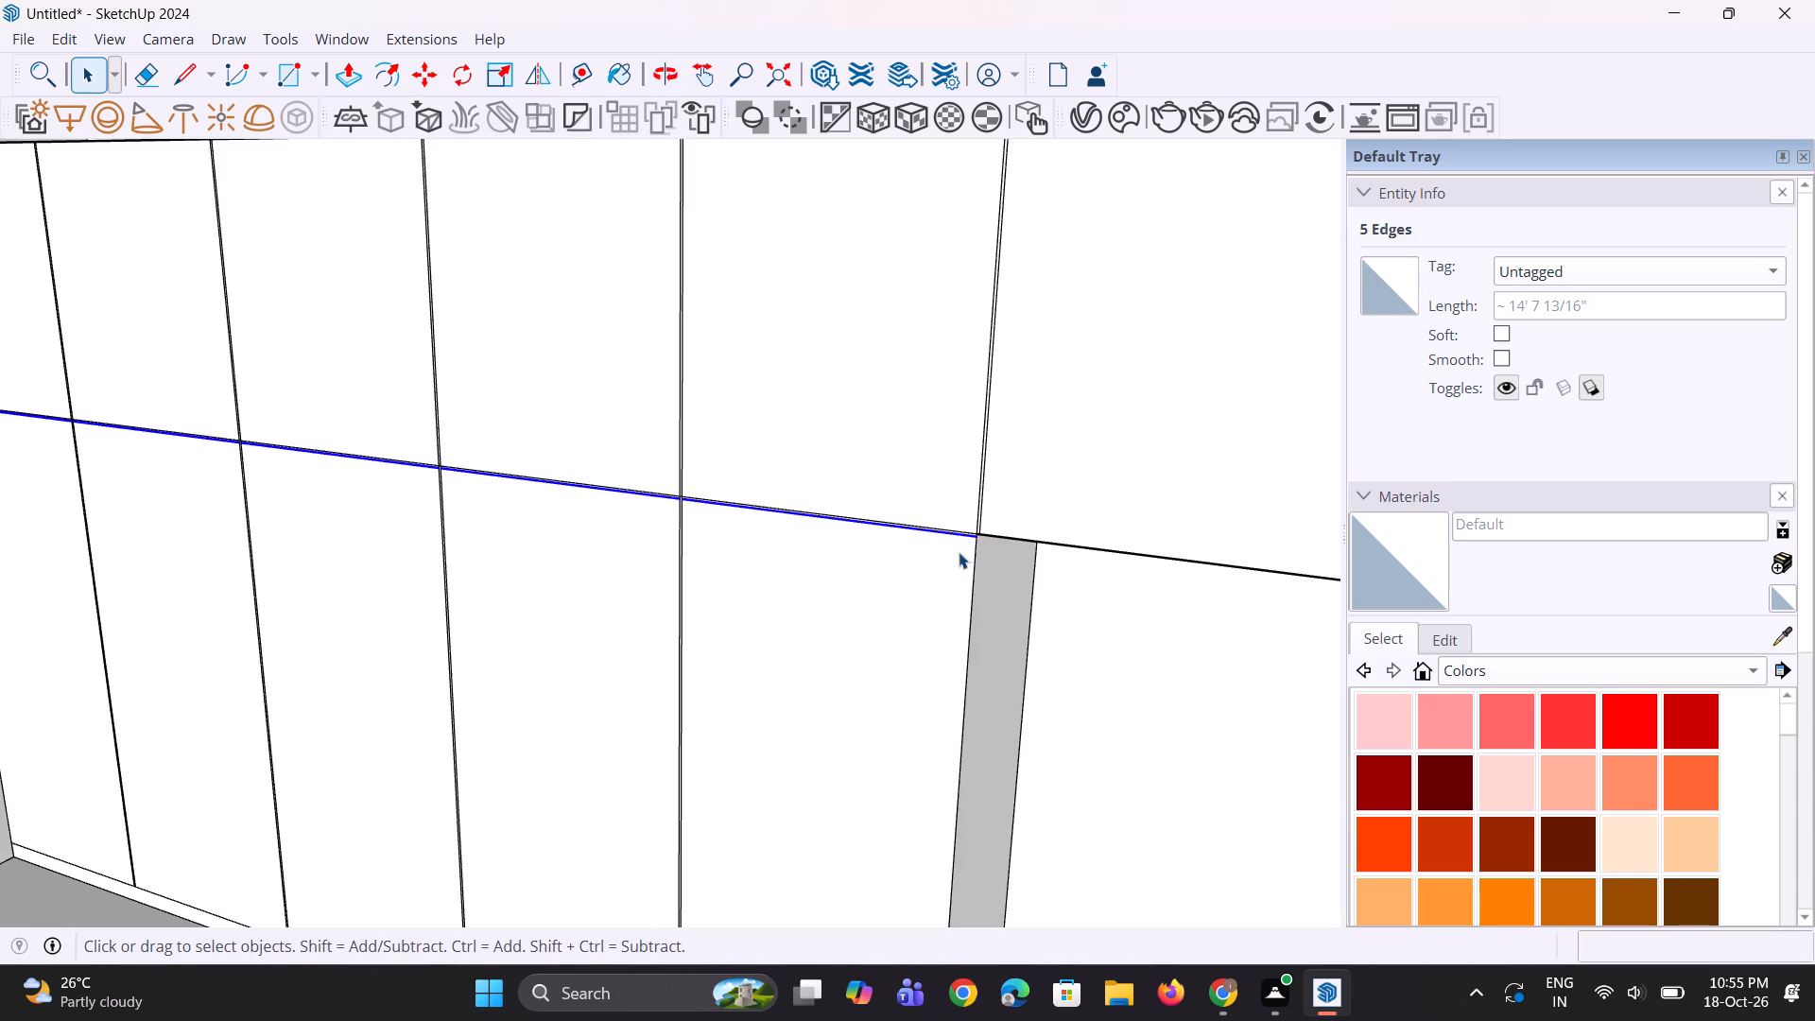
scroll(932, 584, "down", 5)
middle_click_drag(935, 609, 951, 694)
scroll(949, 684, "down", 10)
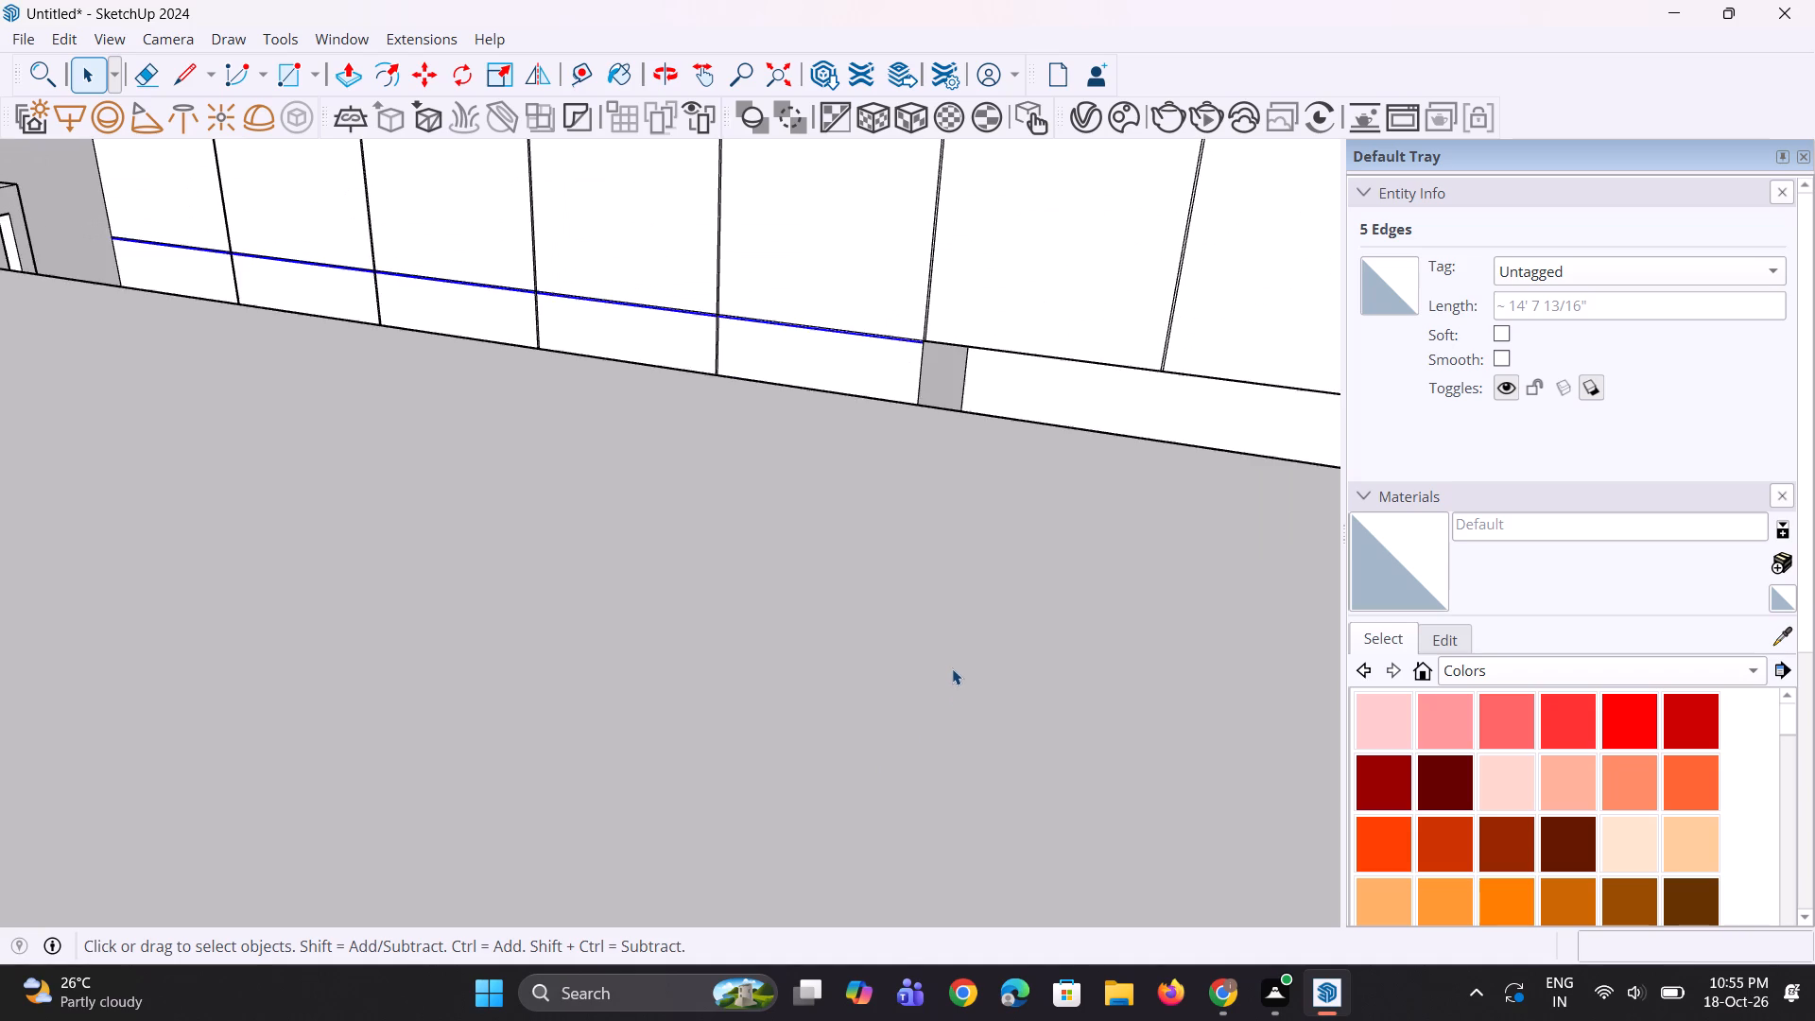
scroll(952, 668, "down", 20)
scroll(952, 668, "down", 16)
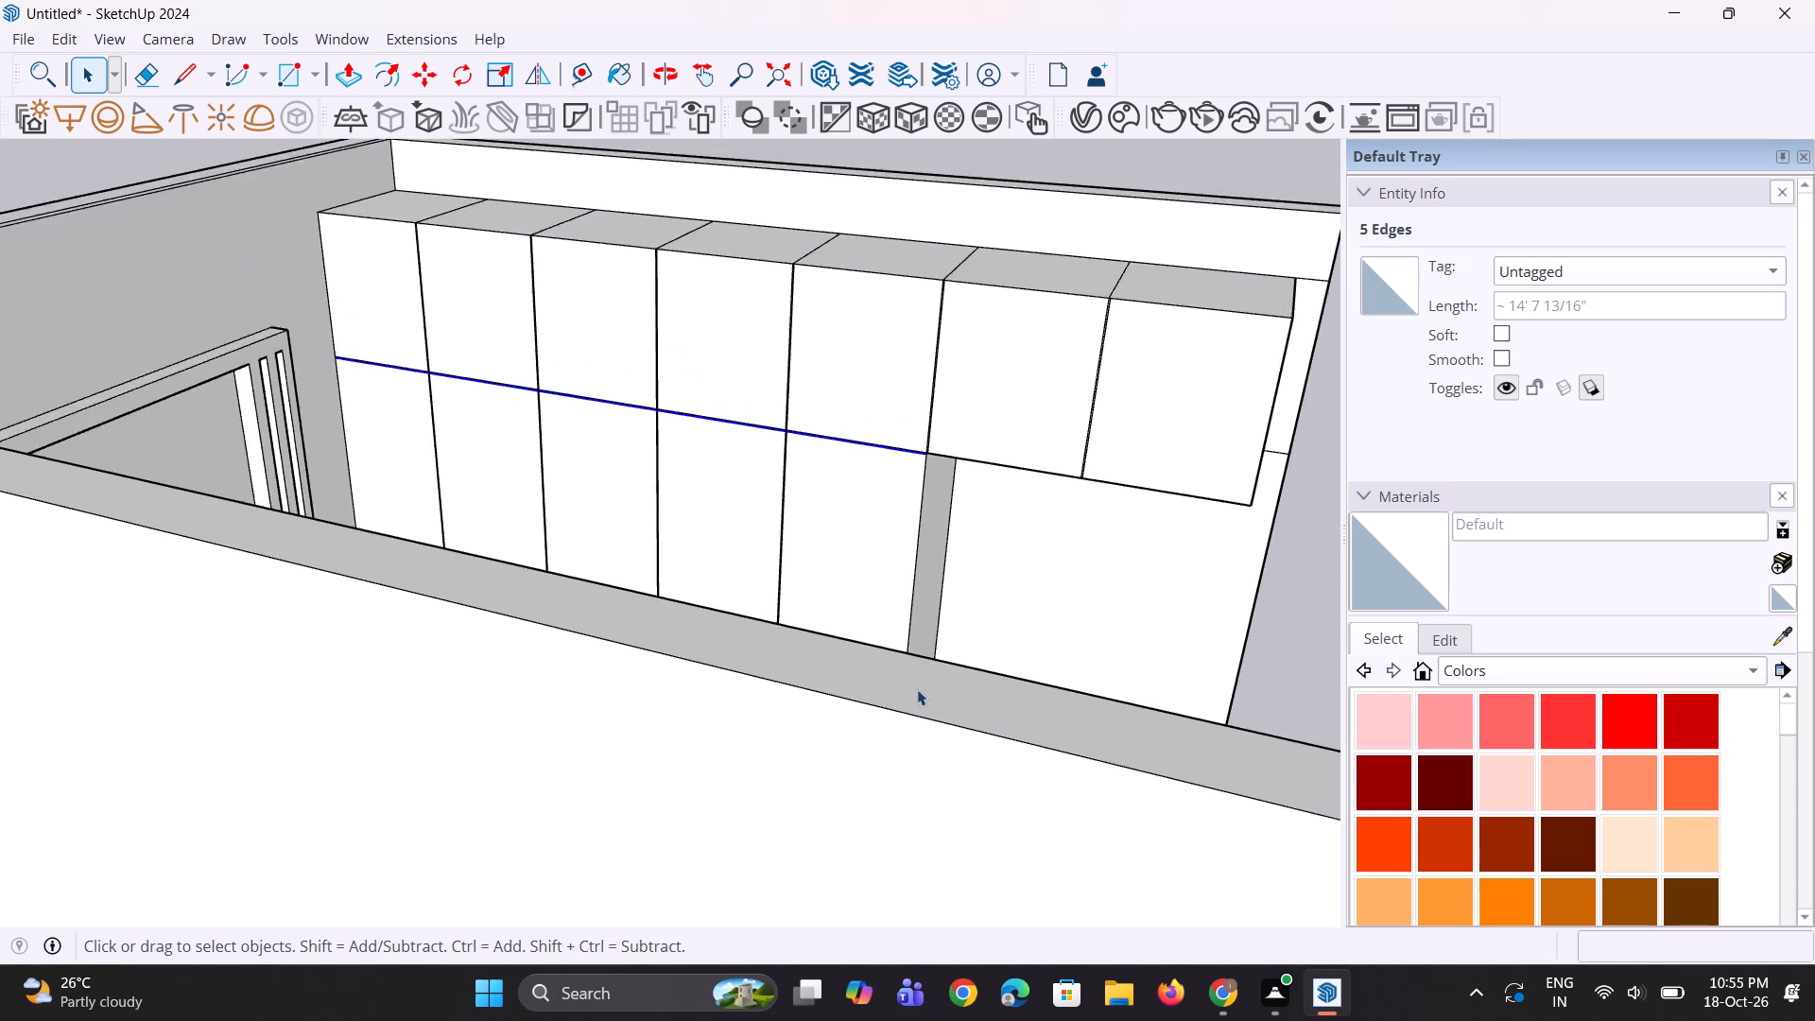
scroll(917, 689, "down", 5)
middle_click_drag(939, 650, 1048, 636)
scroll(1069, 398, "up", 7)
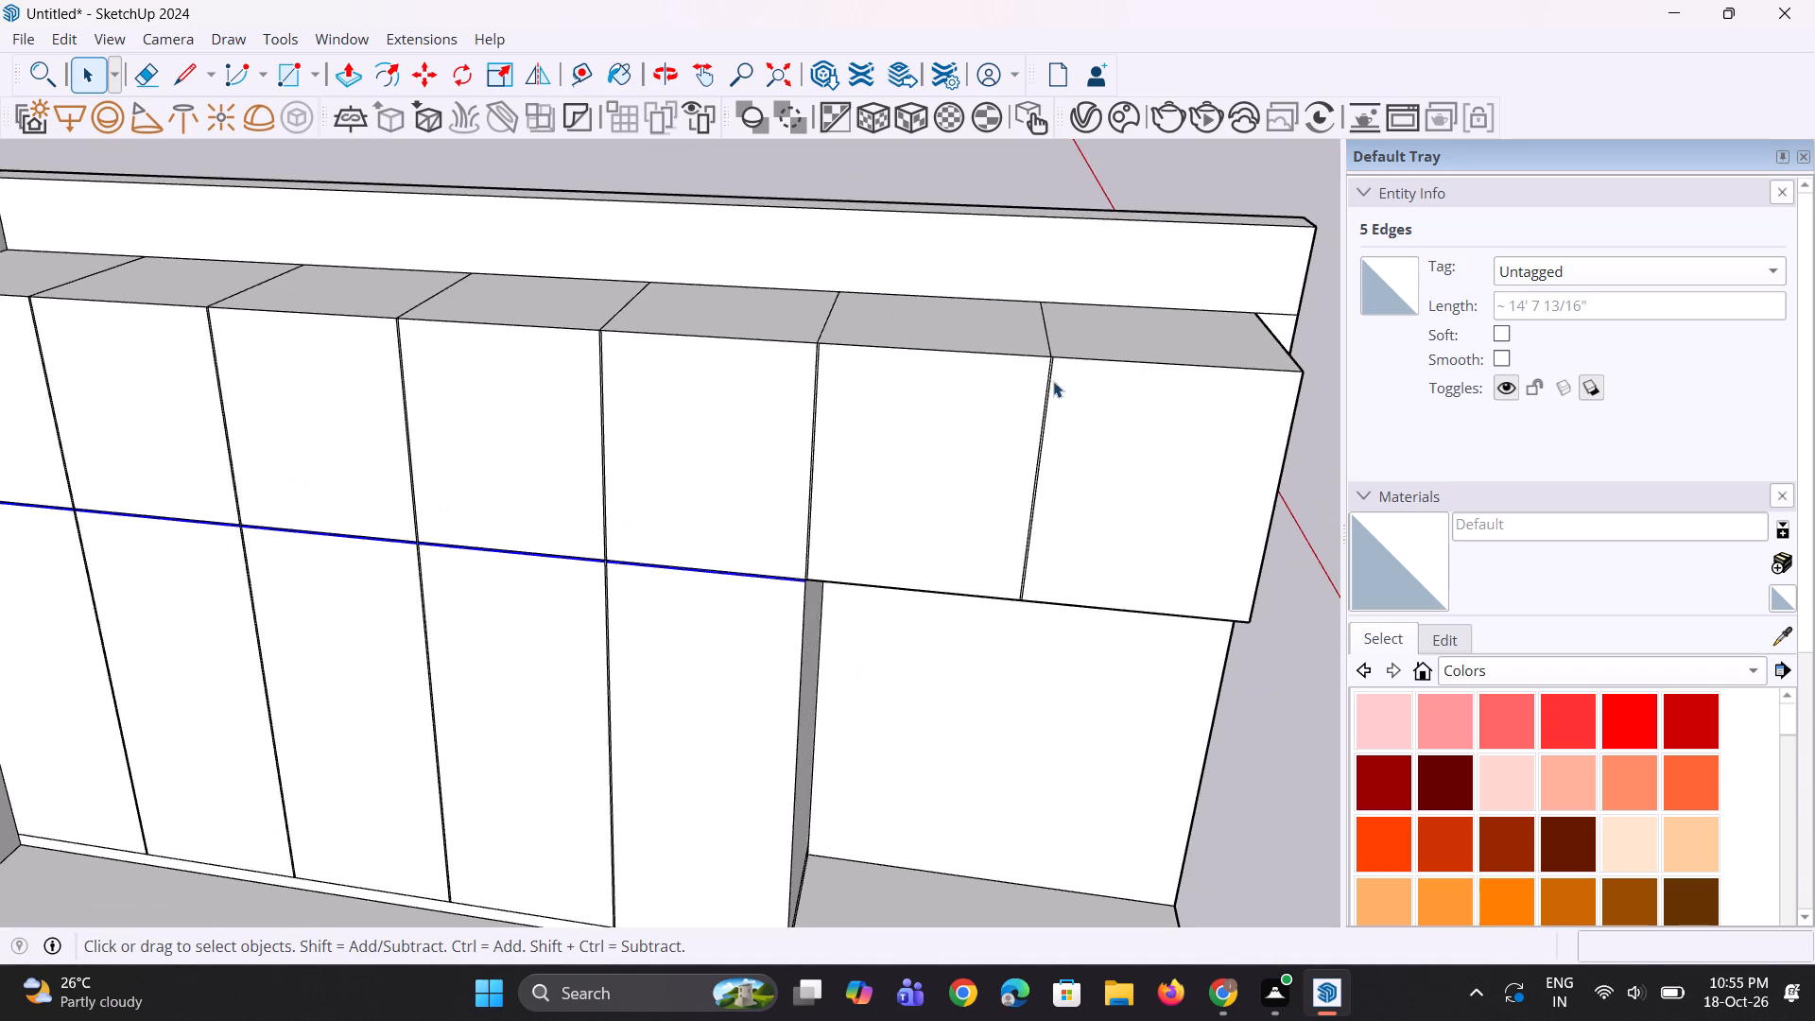
key("p")
scroll(1049, 392, "up", 10)
left_click(1050, 377)
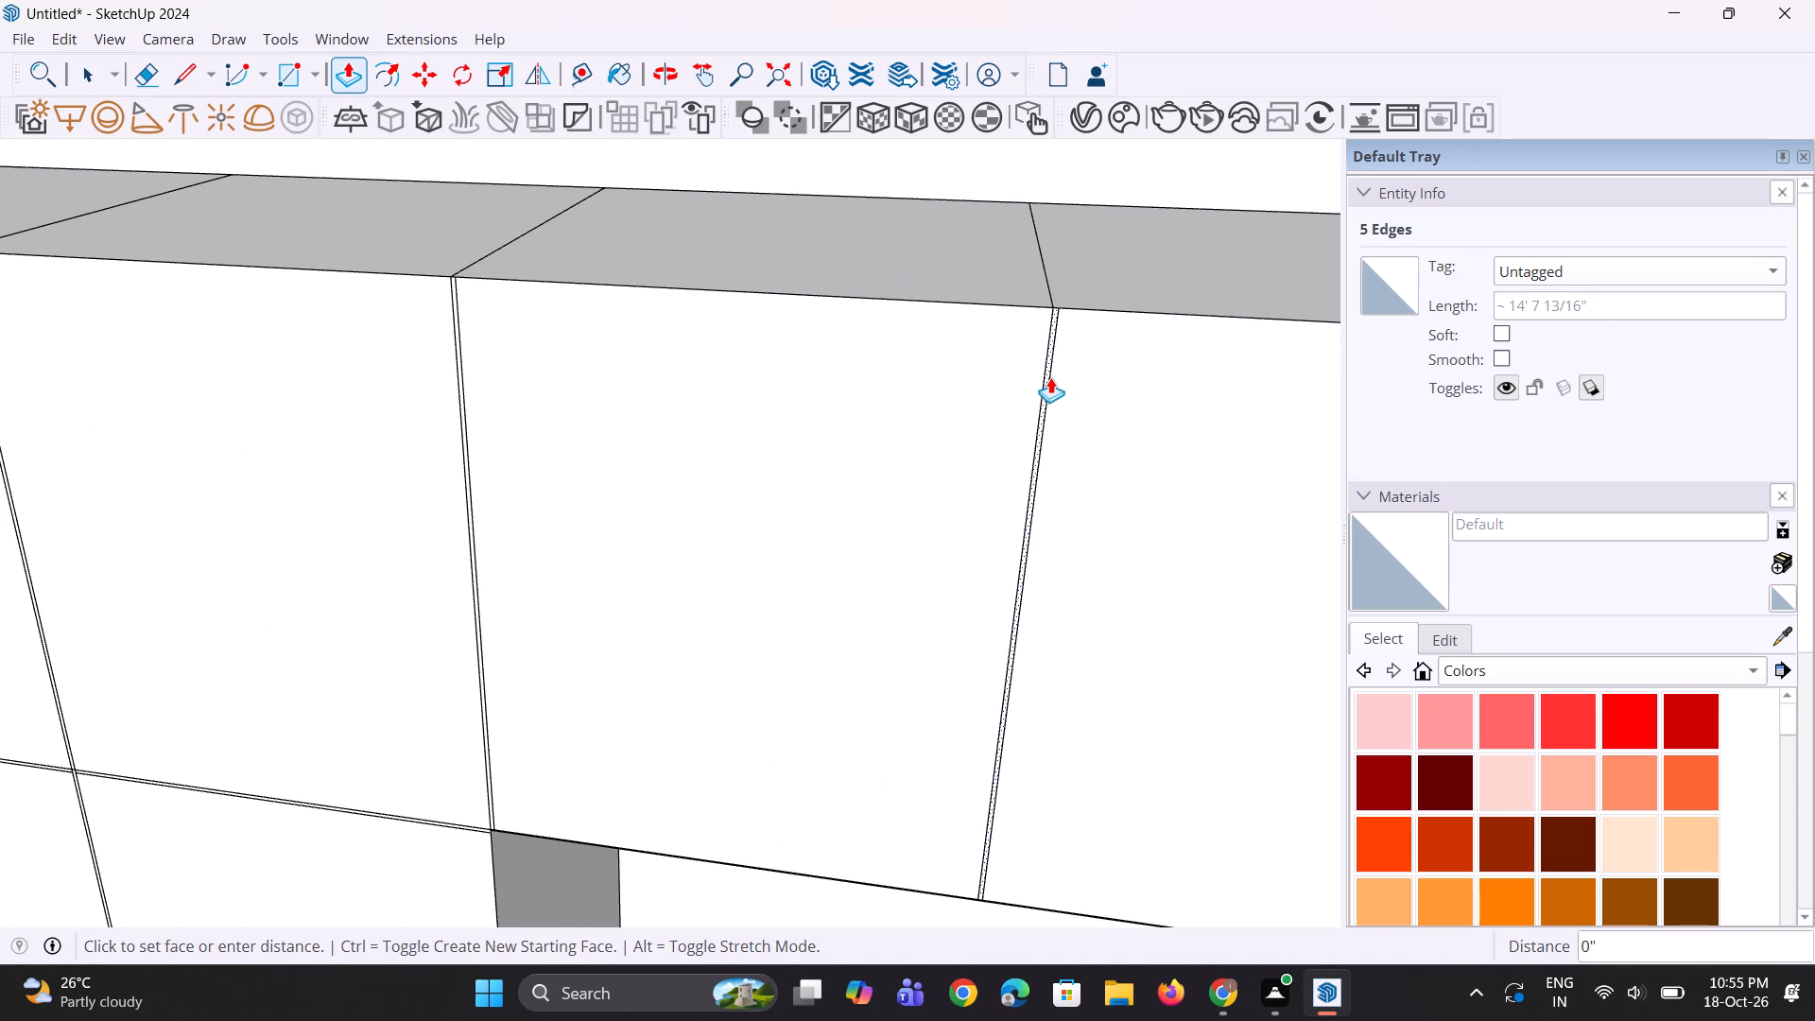
type("0.3\"")
key("Return")
Repeat the 0.3" Push/Pull on the upper gap strips between the fifth and sixth and the fourth and fifth cabinets from the slatted side.
scroll(1074, 410, "down", 4)
scroll(599, 409, "up", 2)
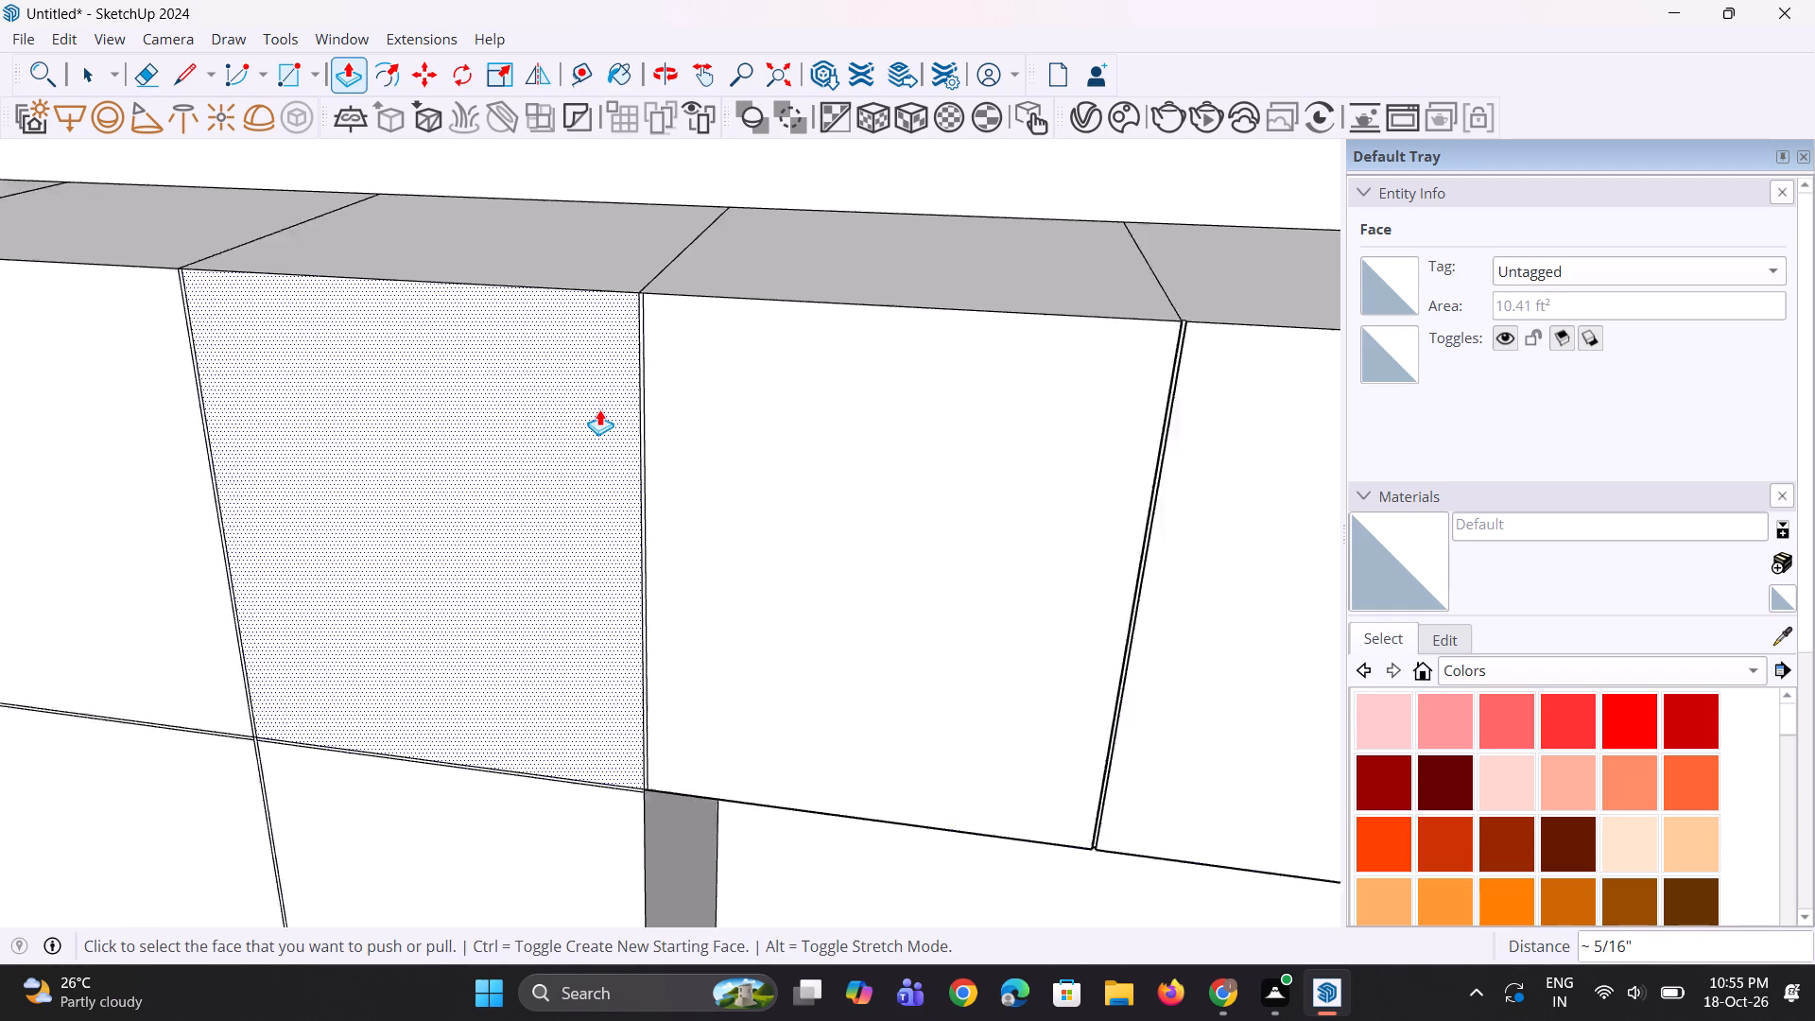
scroll(599, 409, "up", 4)
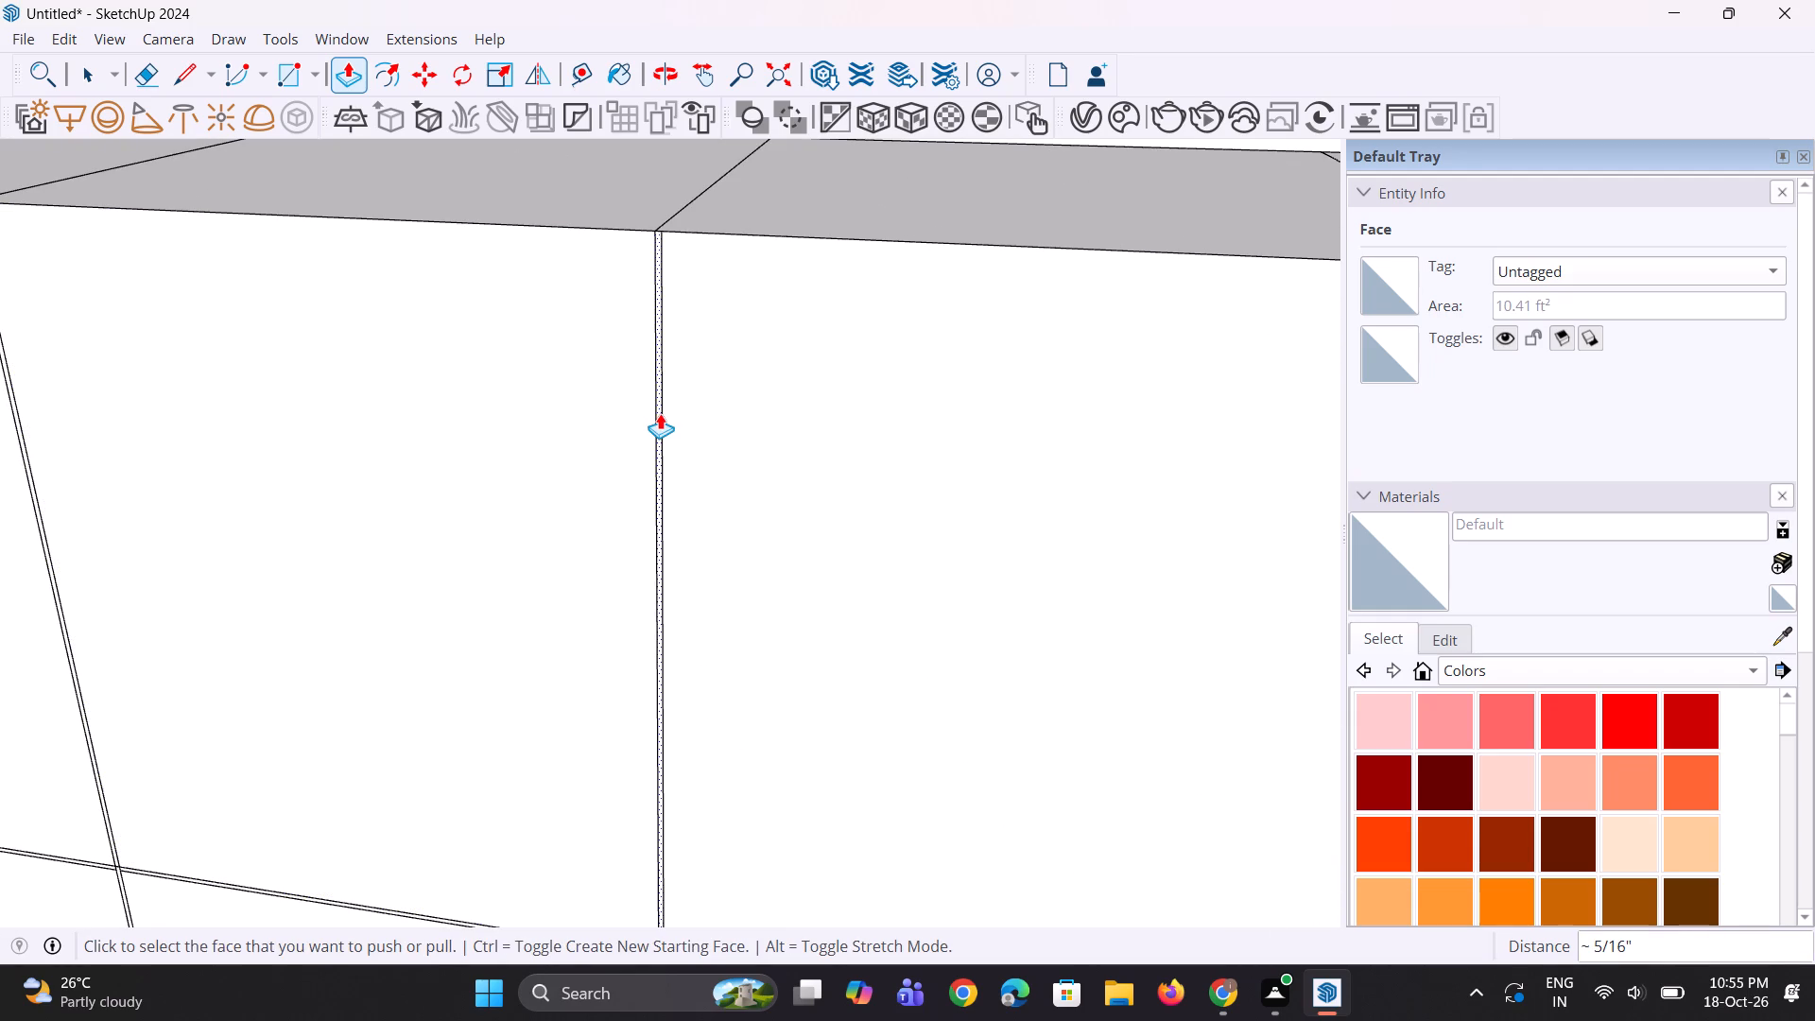
double_click(660, 413)
scroll(1029, 536, "down", 15)
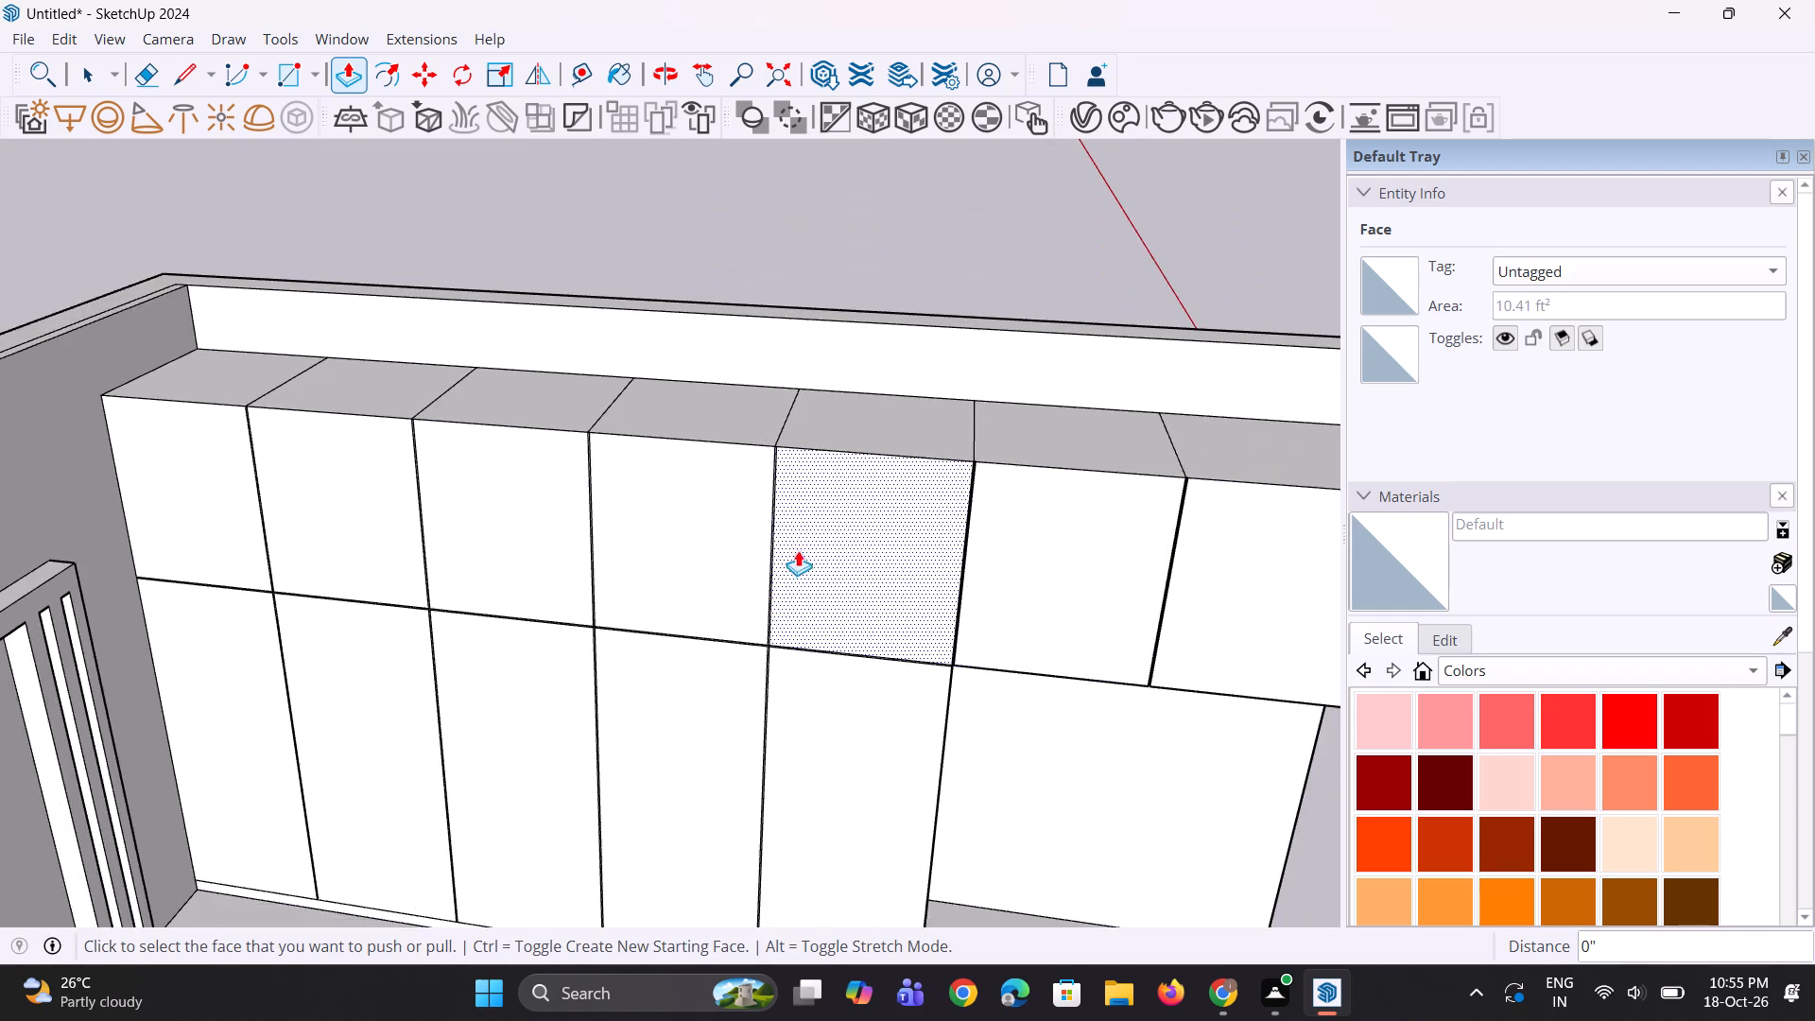
scroll(784, 557, "up", 14)
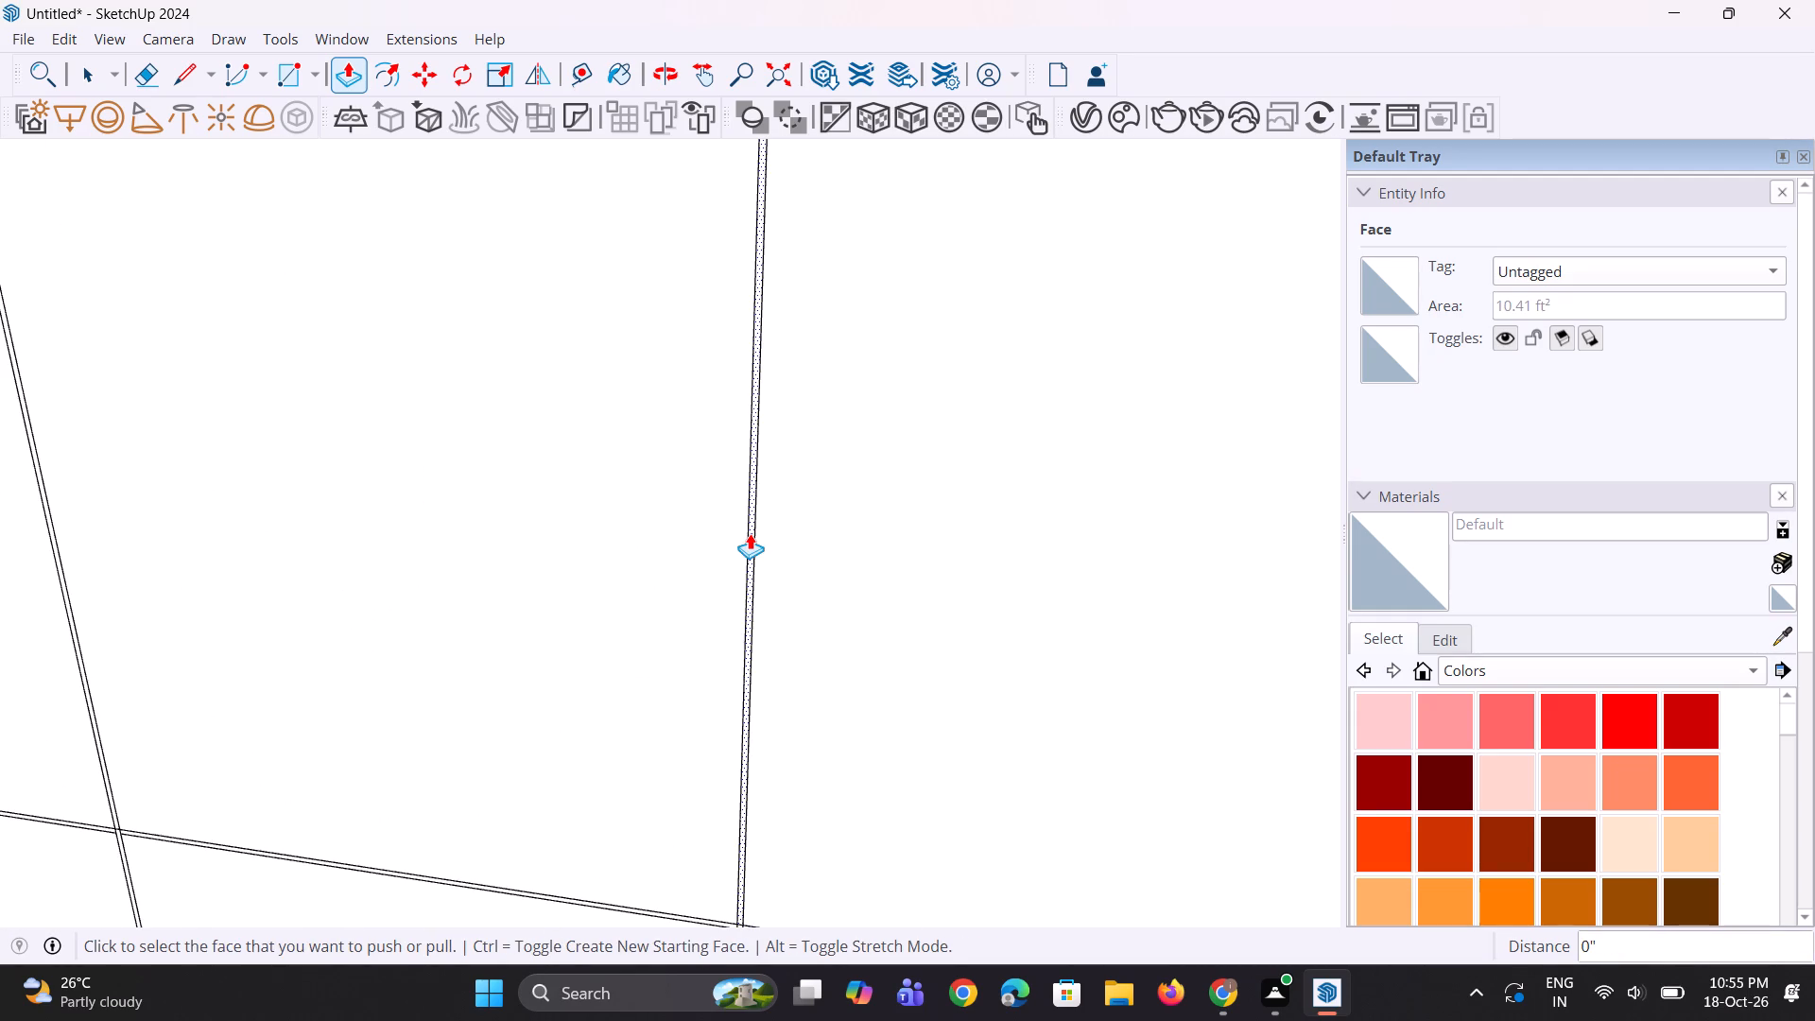
double_click(750, 533)
scroll(947, 649, "down", 15)
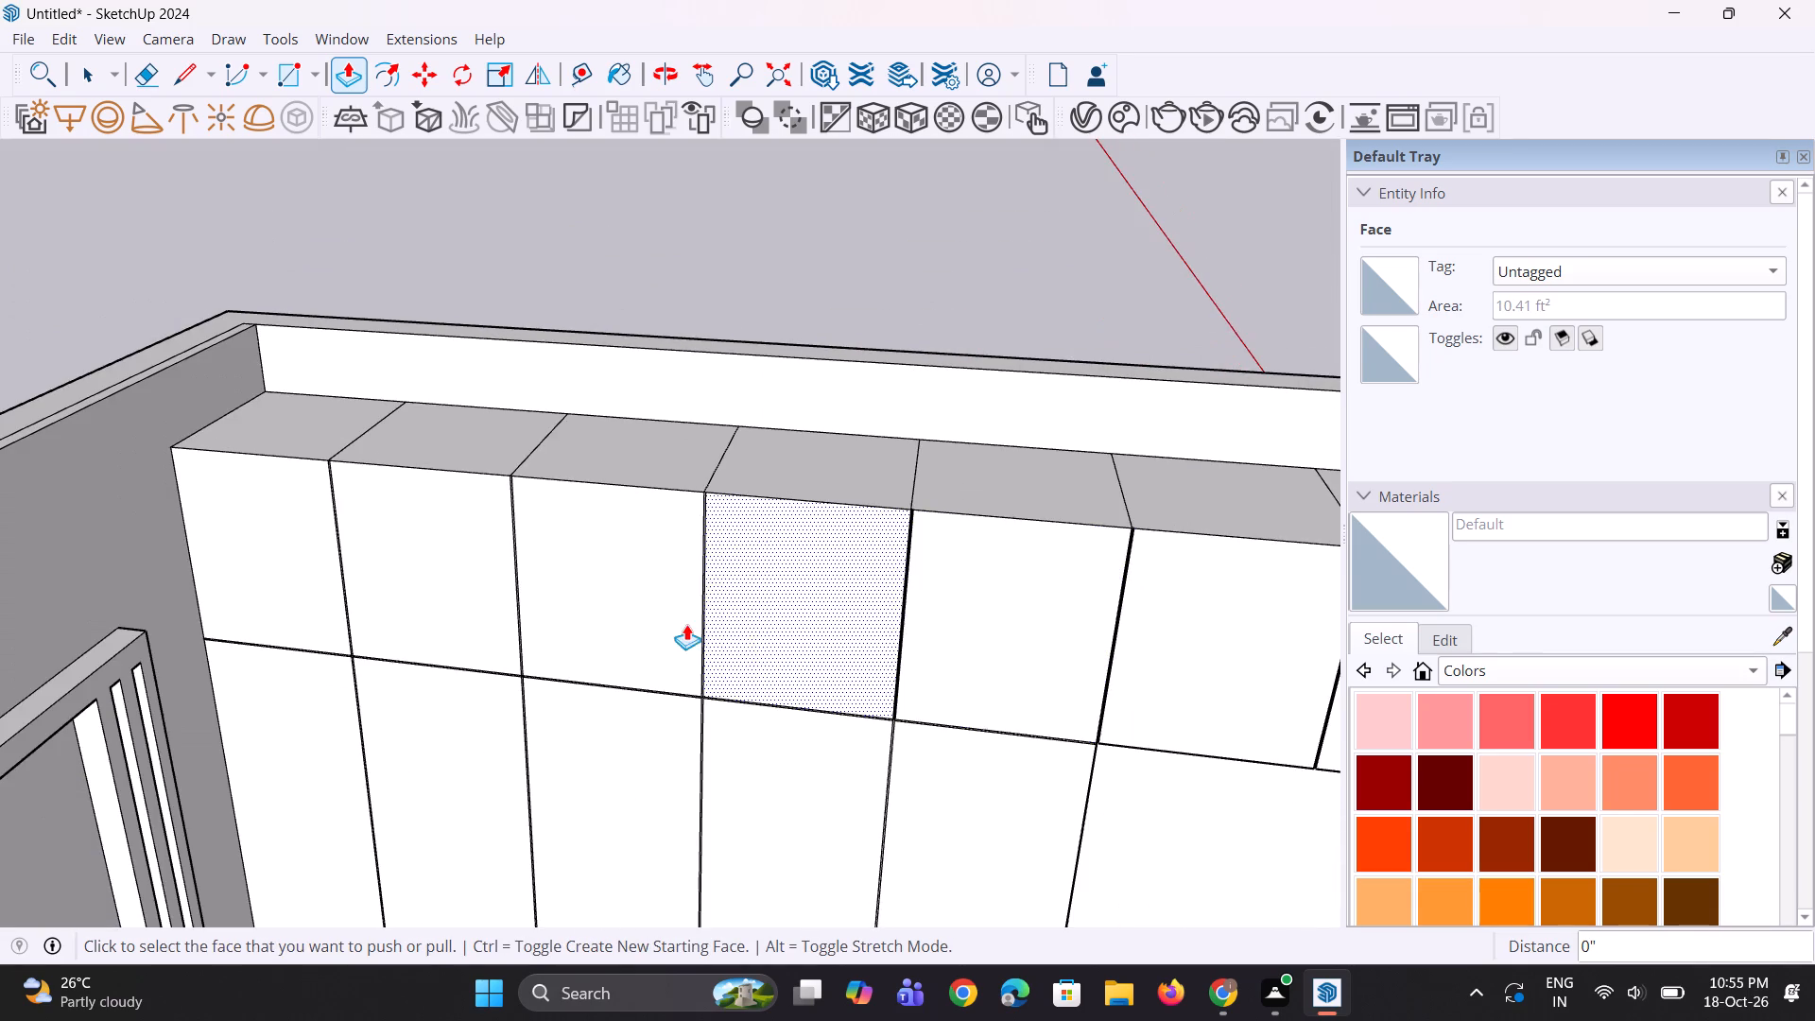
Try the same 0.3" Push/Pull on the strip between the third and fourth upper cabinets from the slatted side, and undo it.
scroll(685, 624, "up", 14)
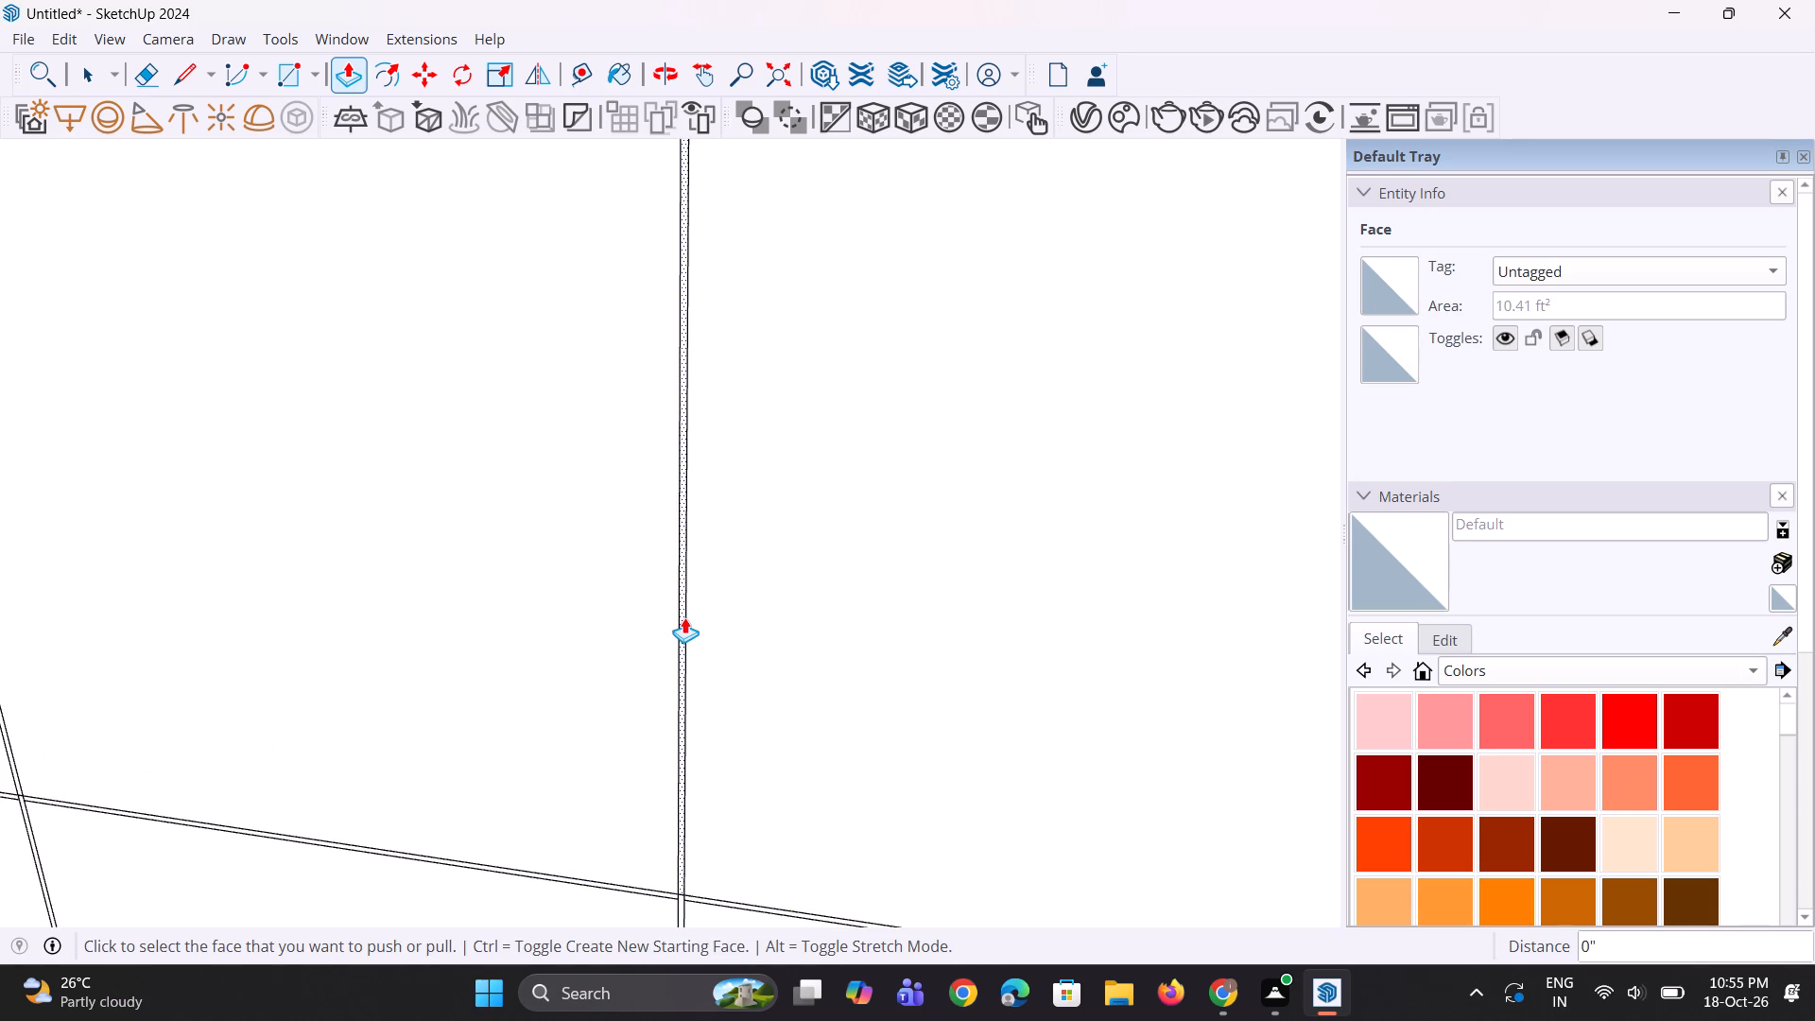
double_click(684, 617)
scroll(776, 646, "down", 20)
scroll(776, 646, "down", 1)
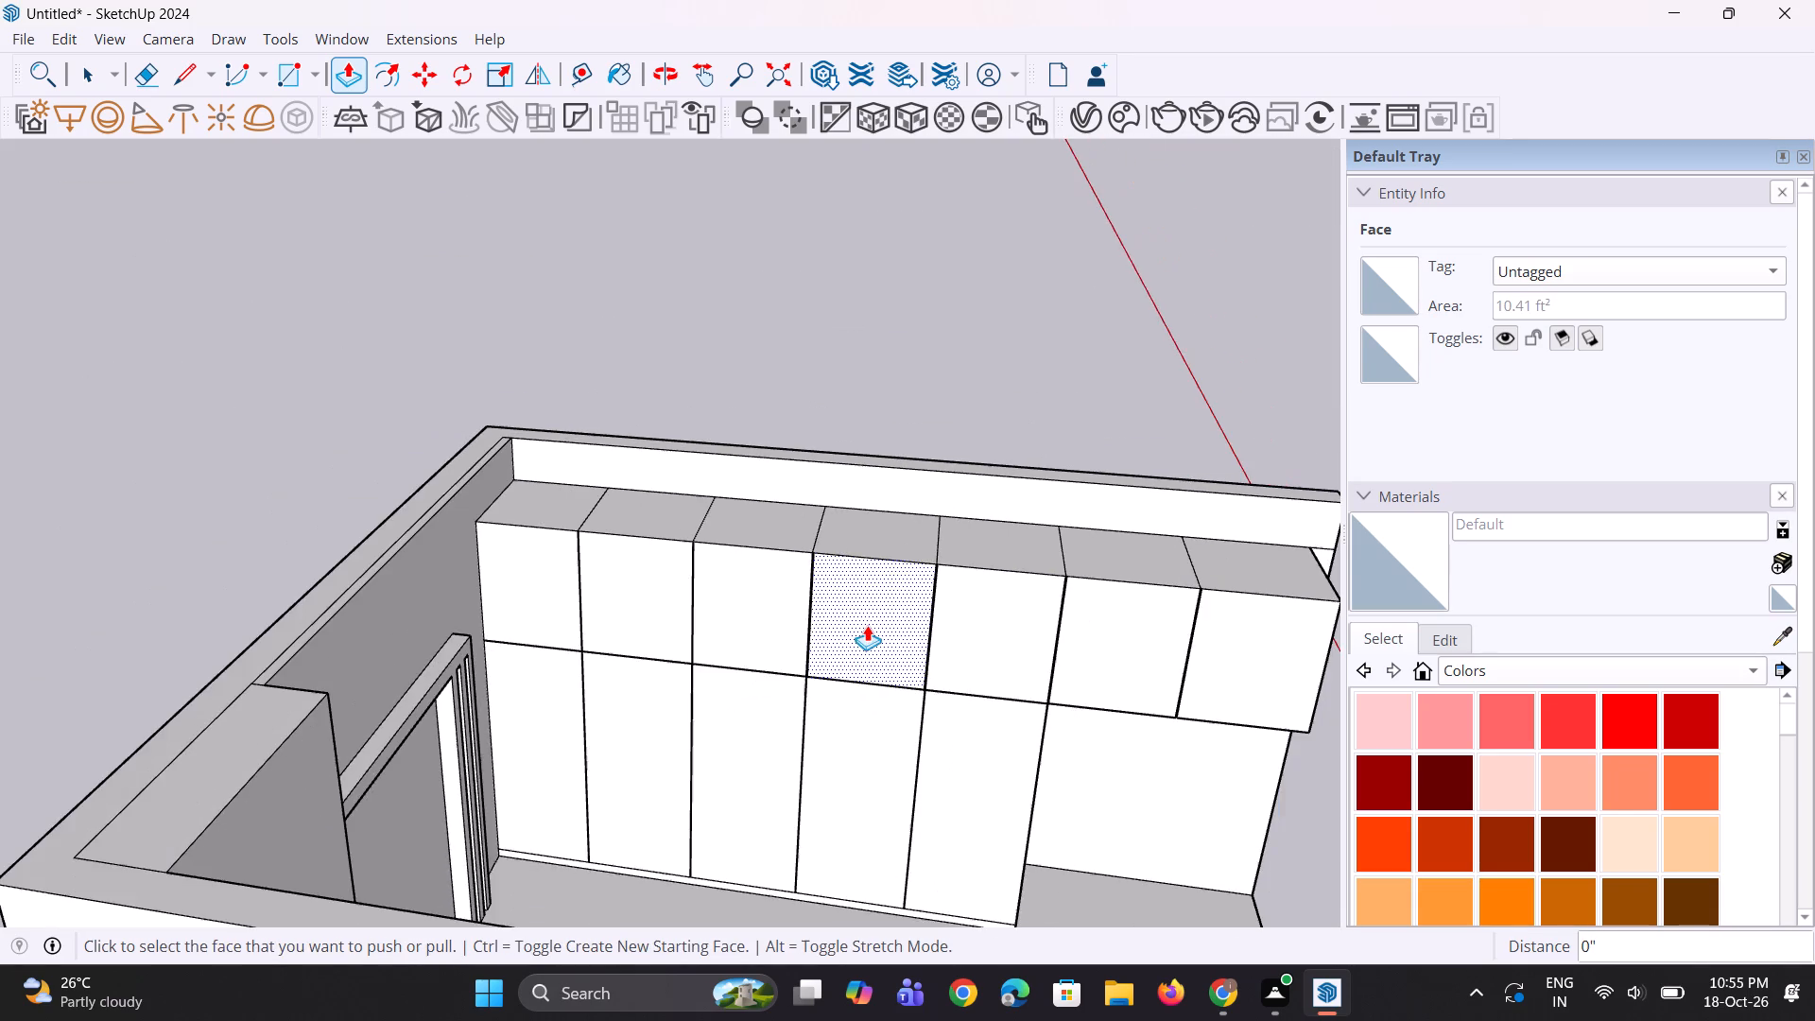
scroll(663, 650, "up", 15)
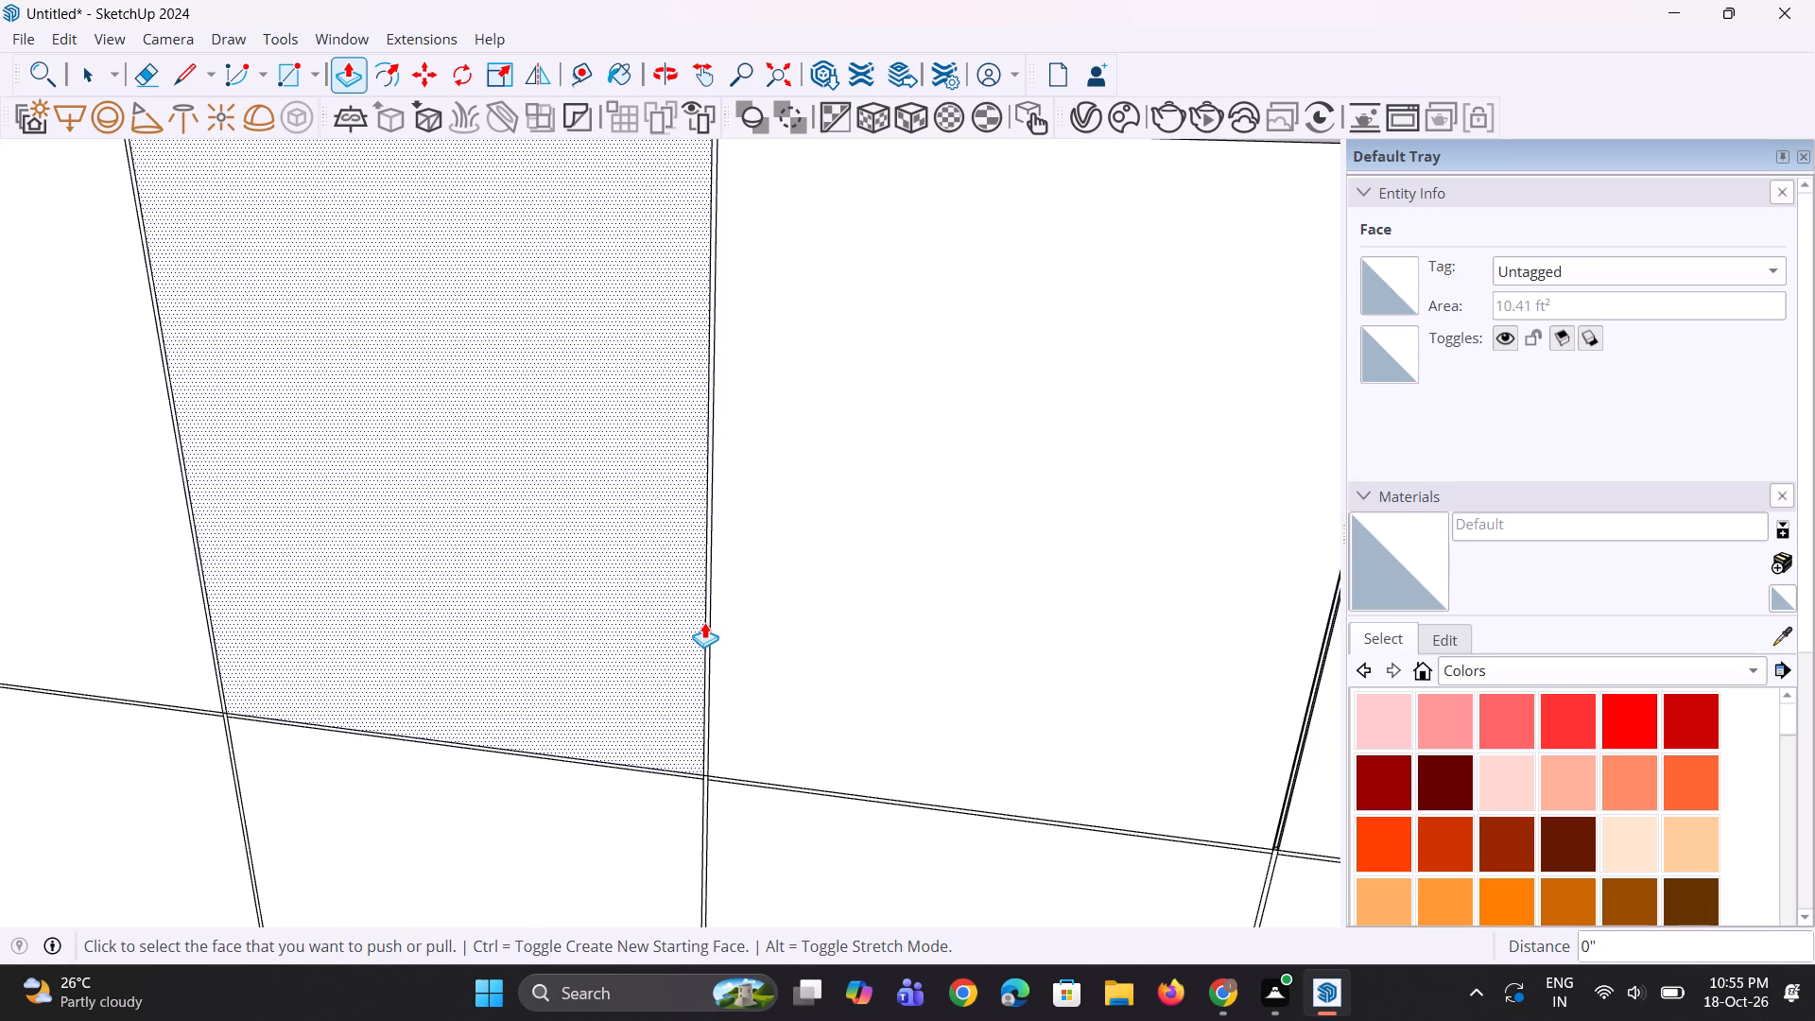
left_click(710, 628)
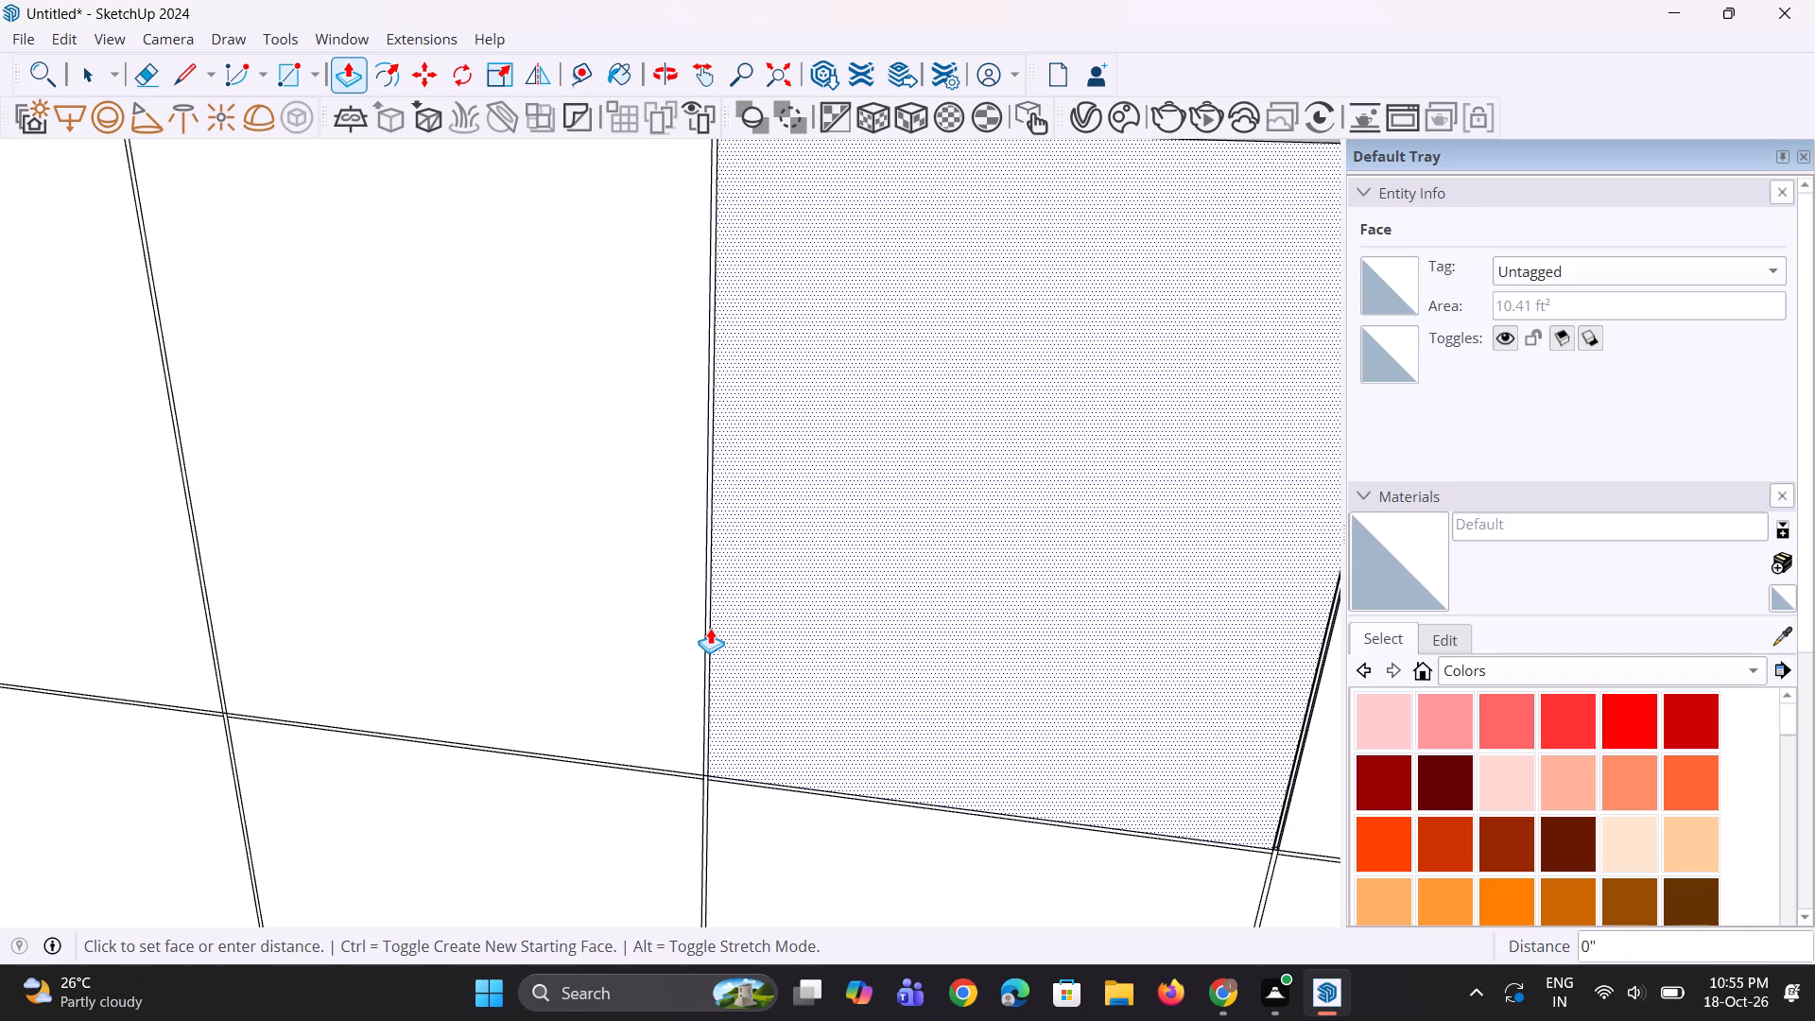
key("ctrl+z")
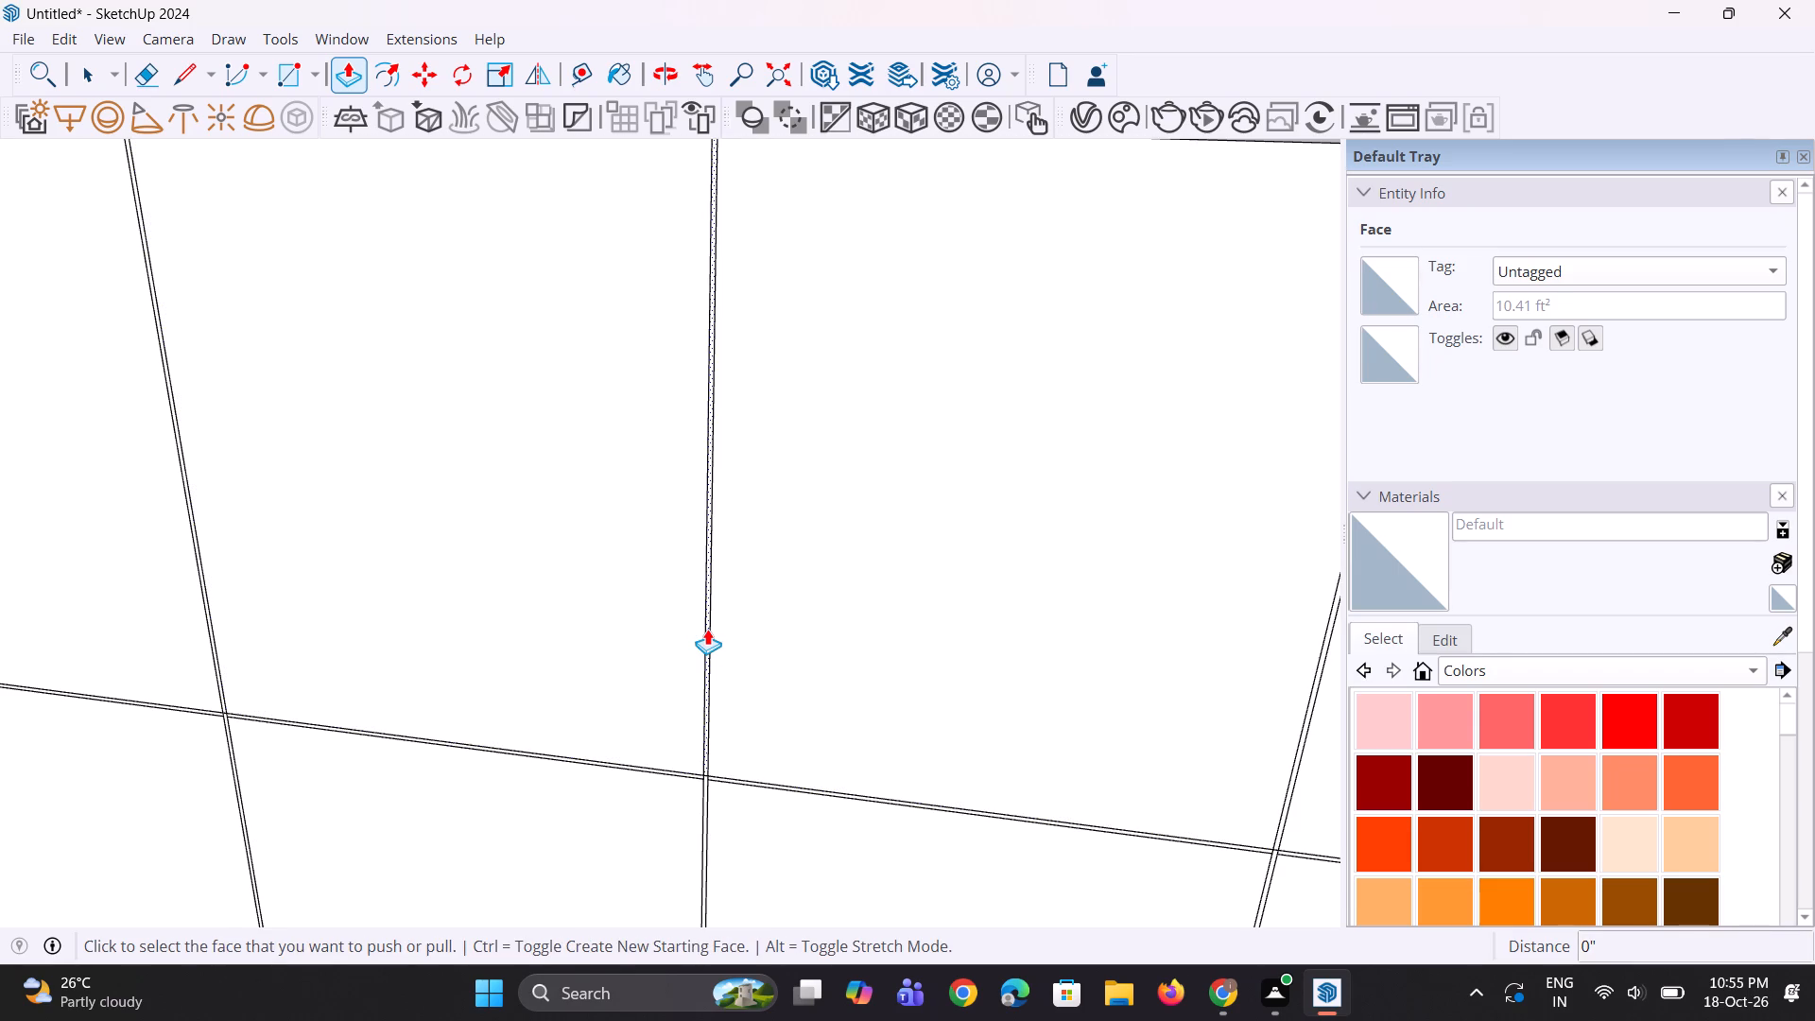
Repeat the 0.3" Push/Pull on the two upper gap strips nearest the slatted side wall.
double_click(707, 629)
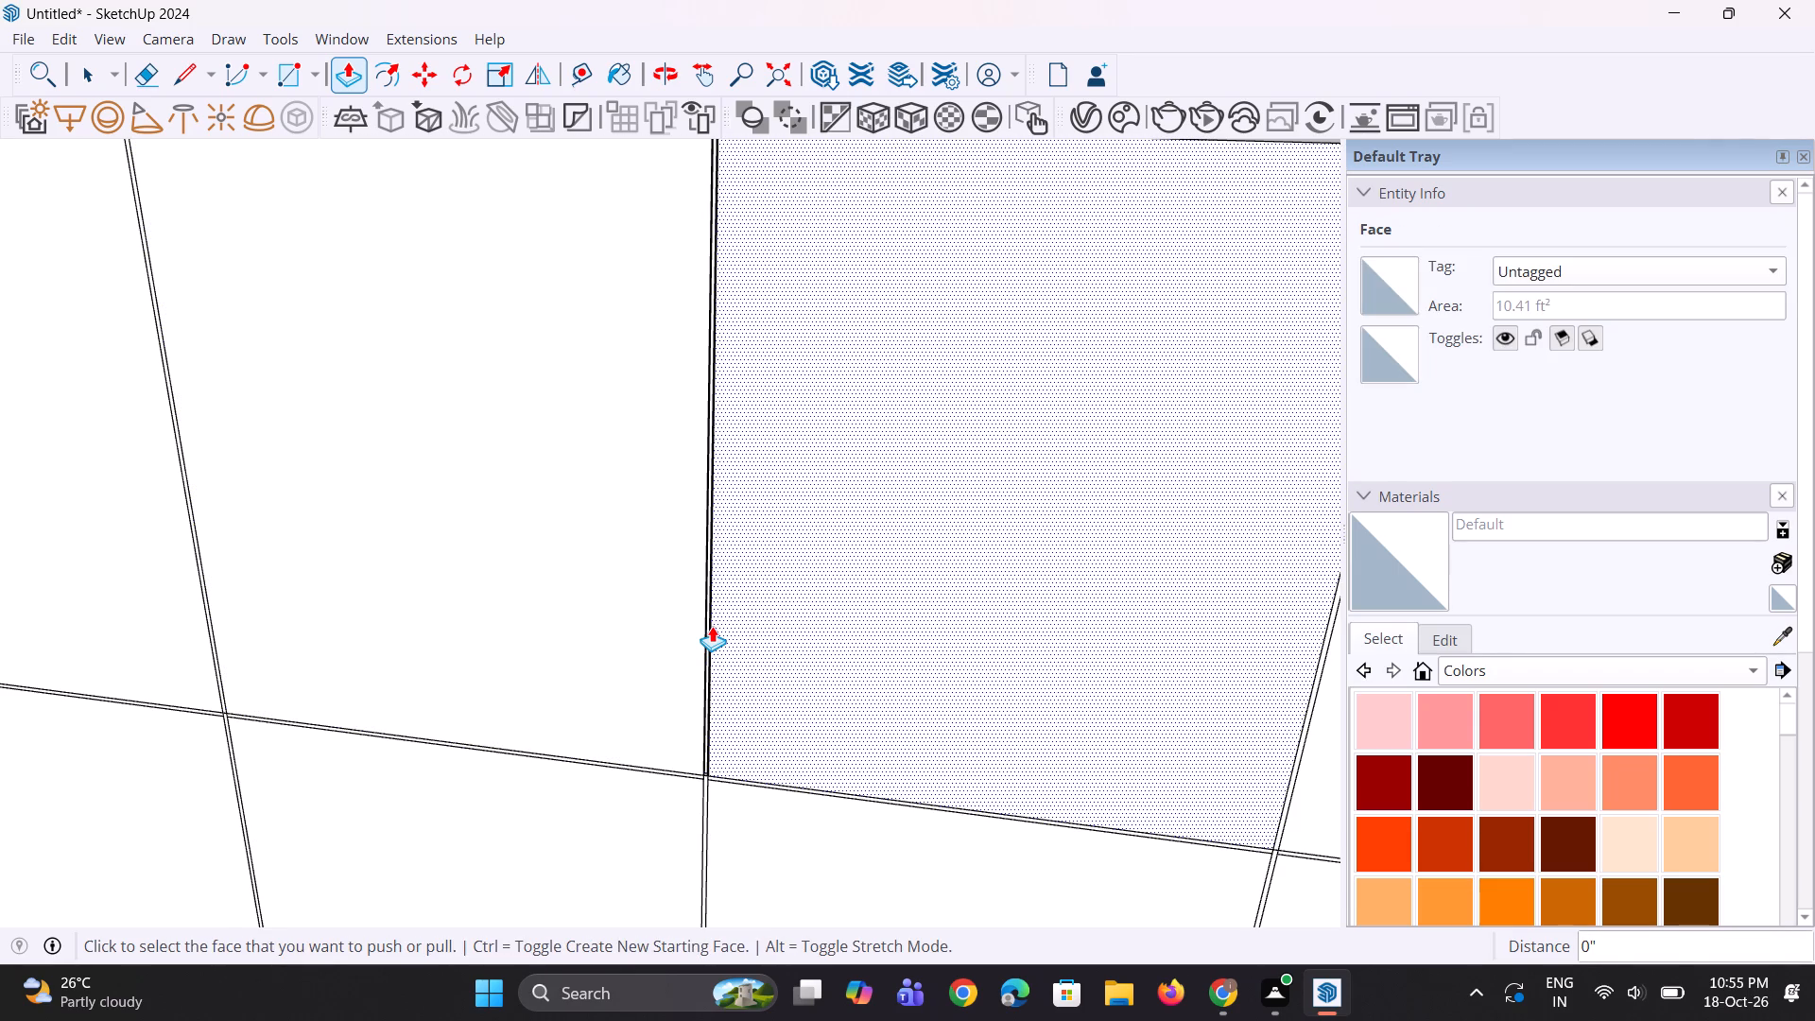
scroll(799, 624, "down", 4)
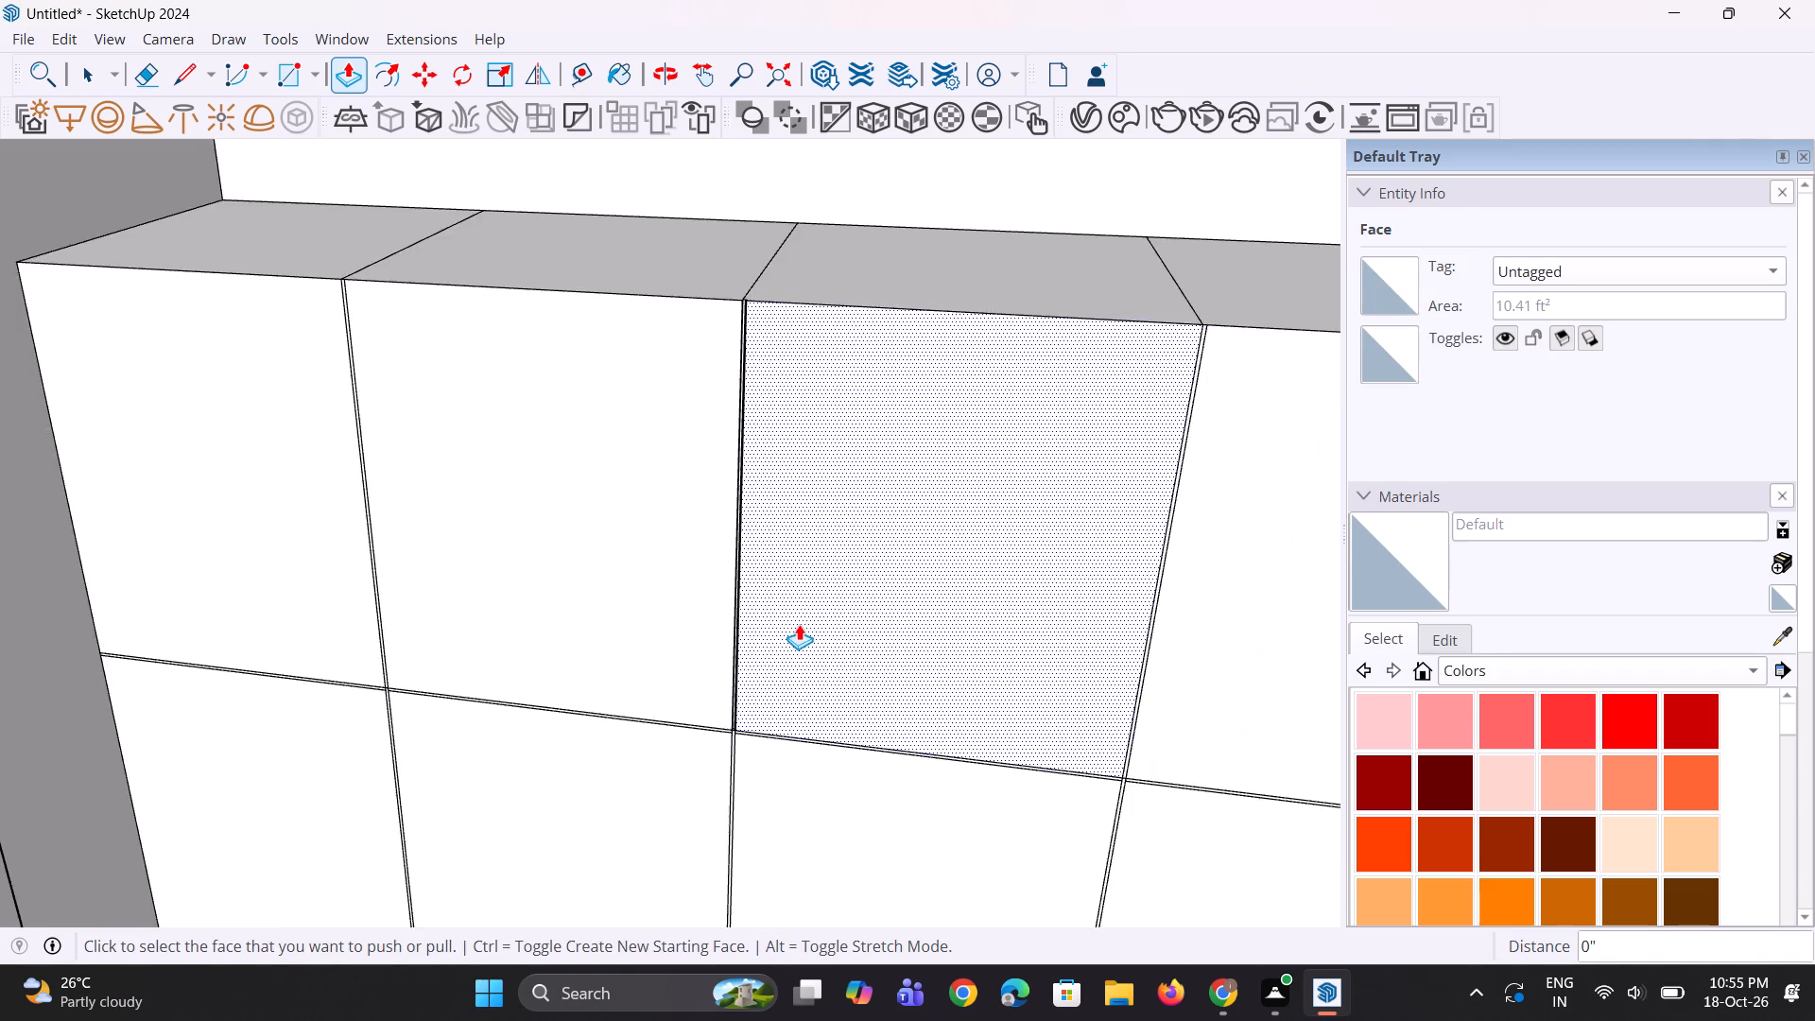
scroll(799, 624, "down", 5)
scroll(505, 617, "up", 11)
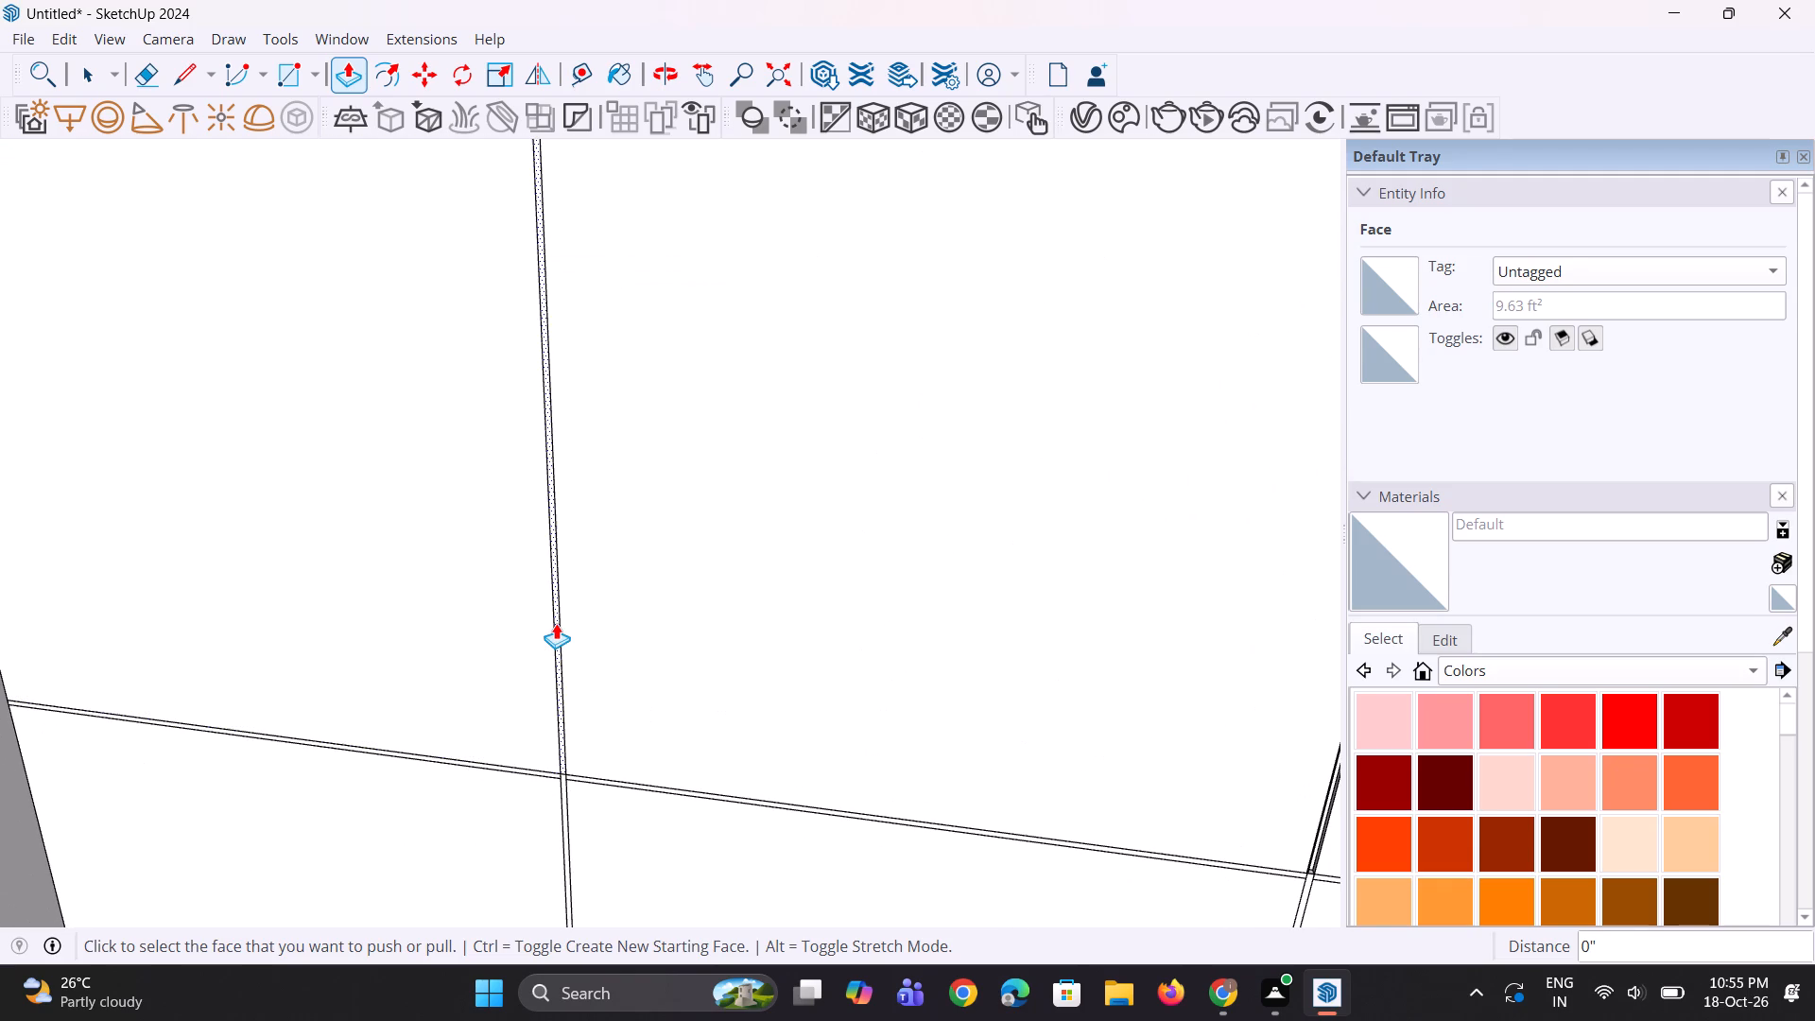
double_click(556, 623)
Repeat the 0.3" Push/Pull on the first three vertical gap strips between the lower wardrobe doors, starting from the slatted side wall.
scroll(577, 623, "down", 15)
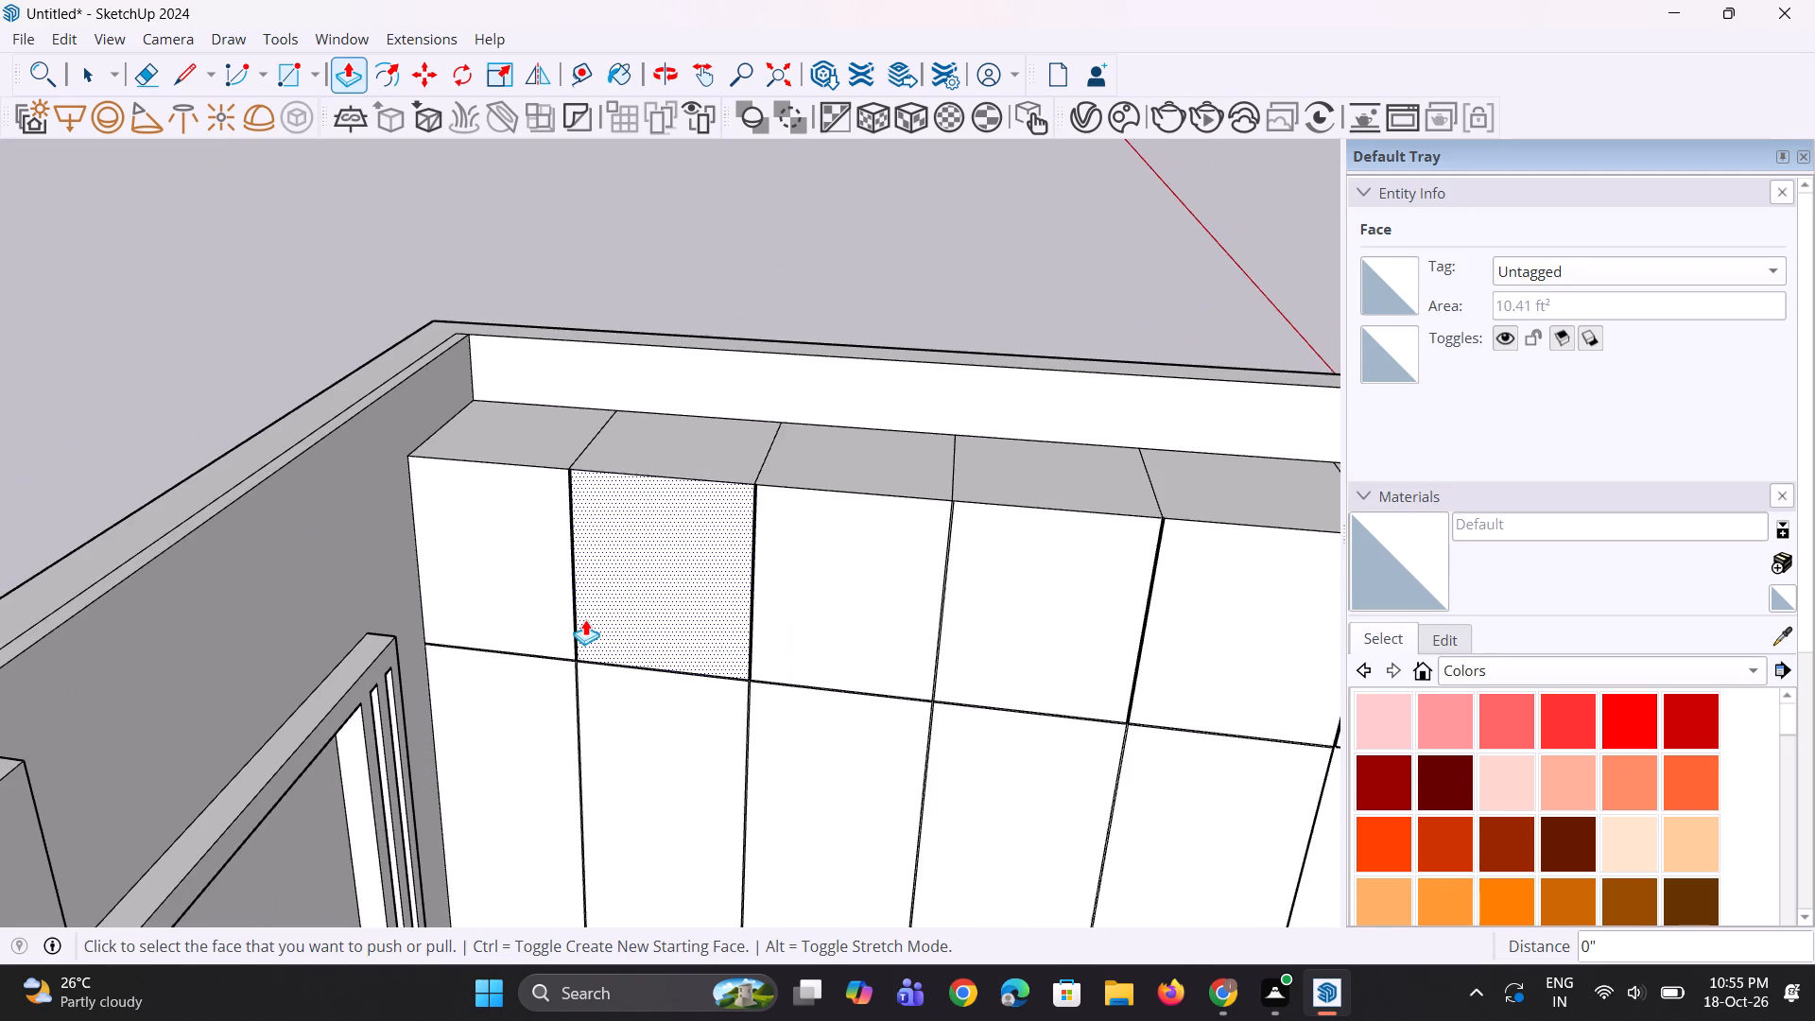
scroll(555, 735, "up", 4)
scroll(559, 652, "up", 11)
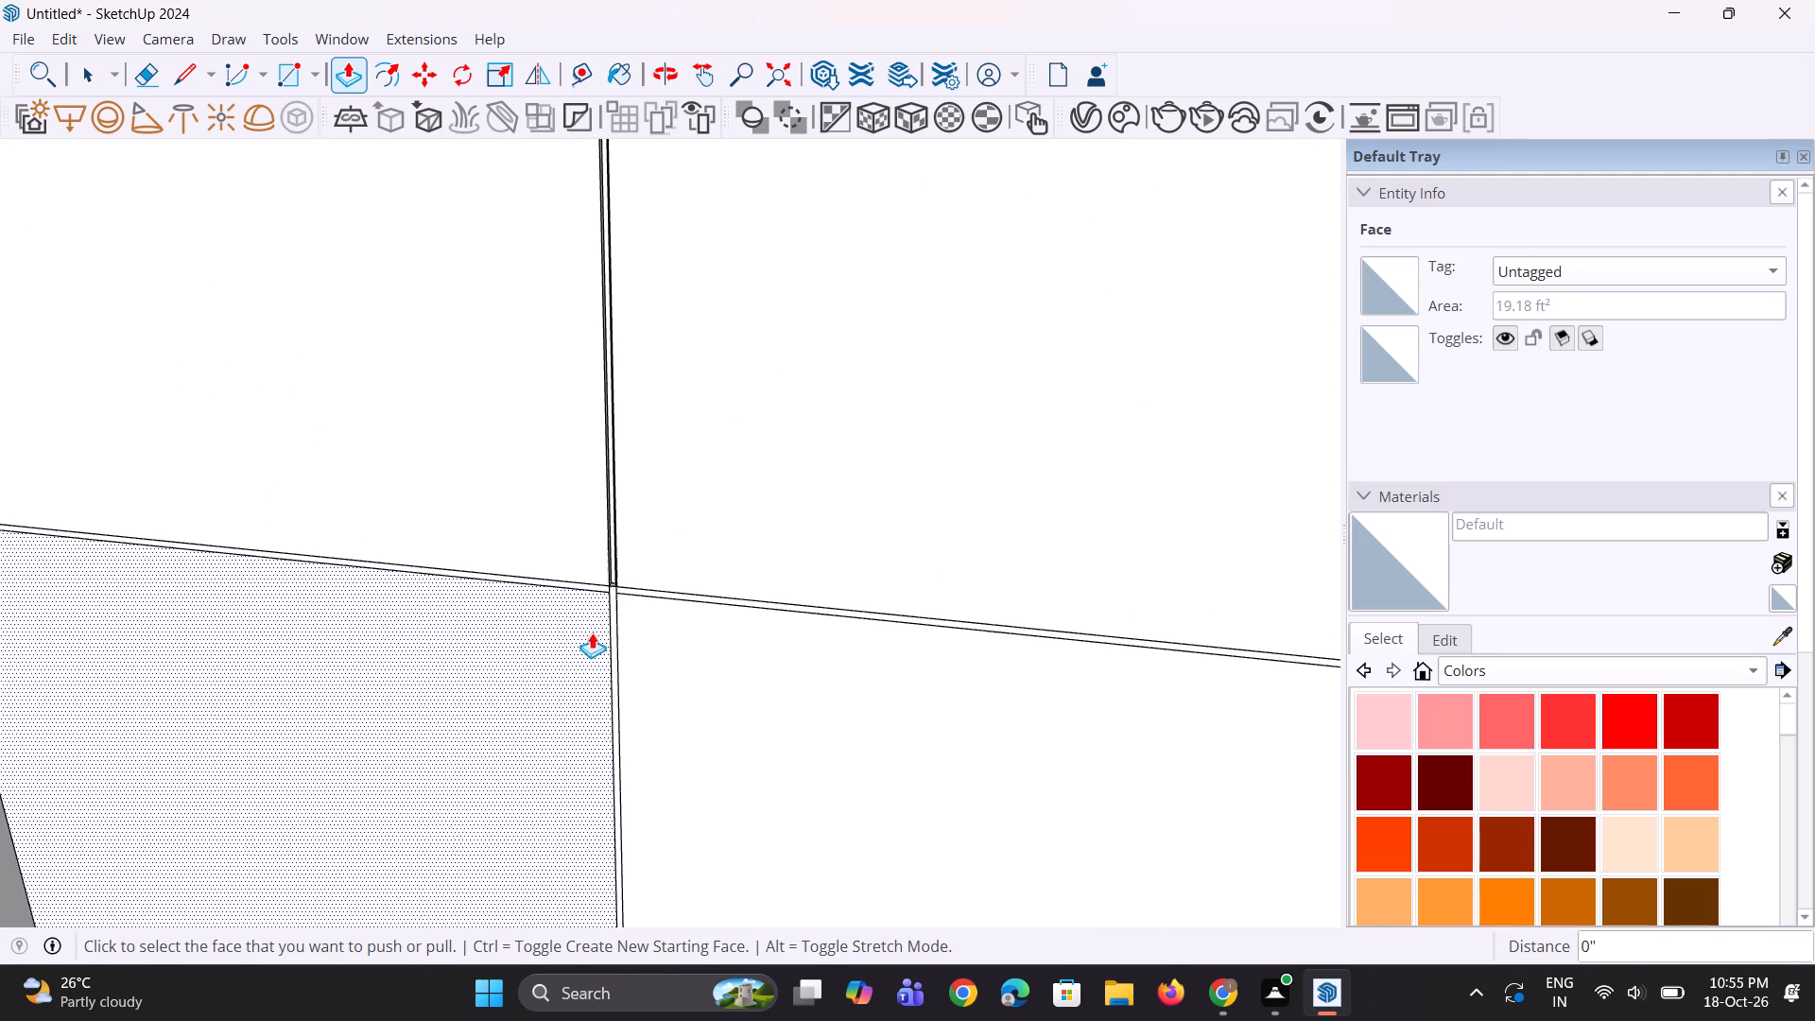
double_click(614, 654)
scroll(614, 654, "down", 10)
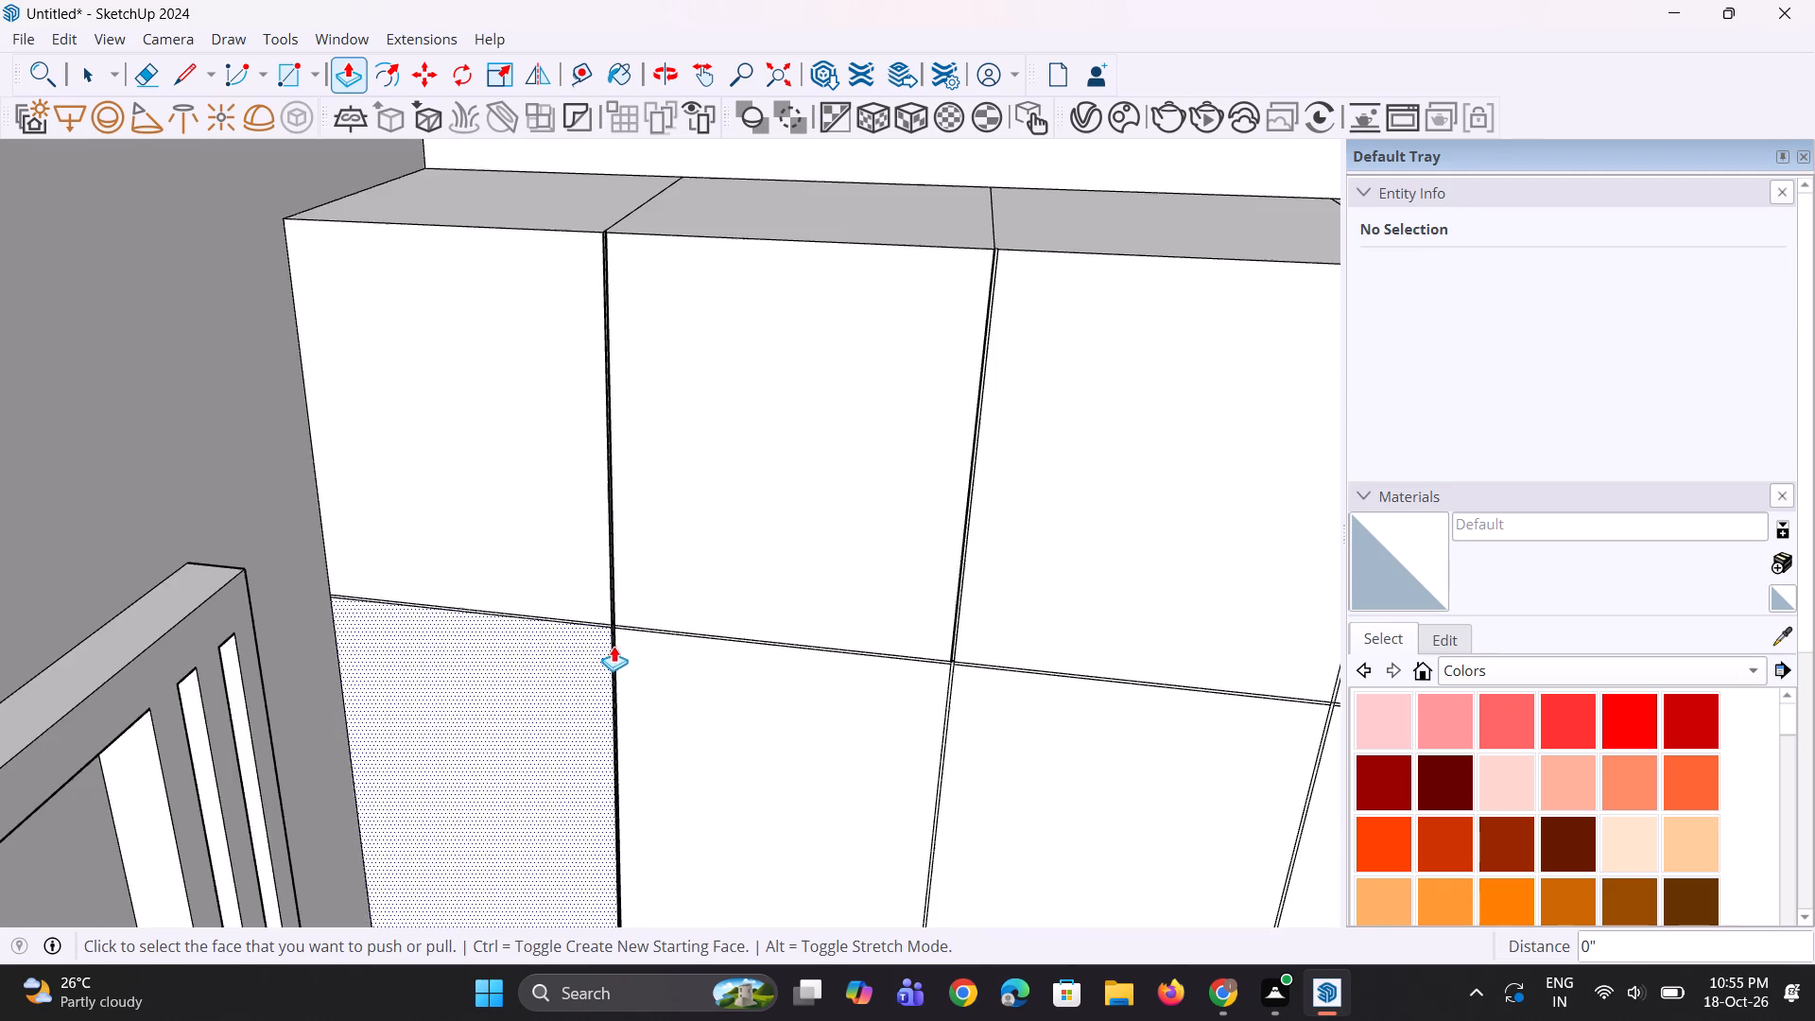
scroll(973, 710, "up", 9)
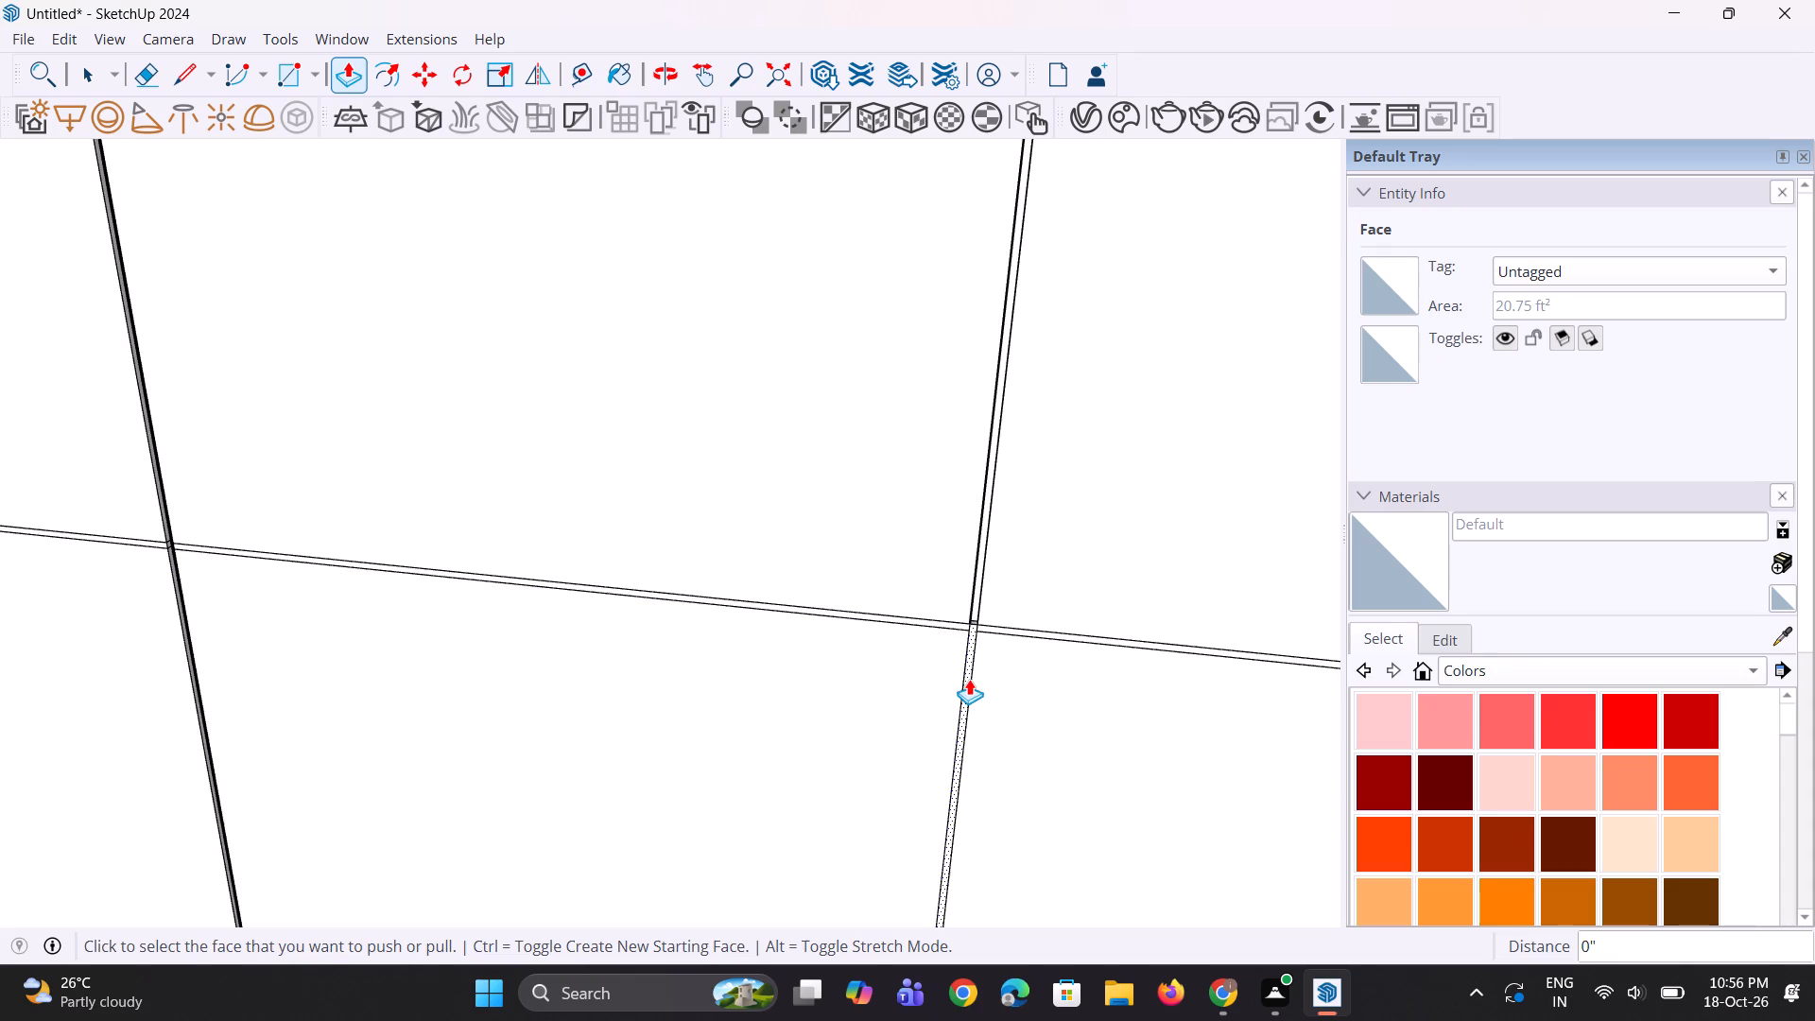
double_click(969, 679)
scroll(806, 689, "down", 15)
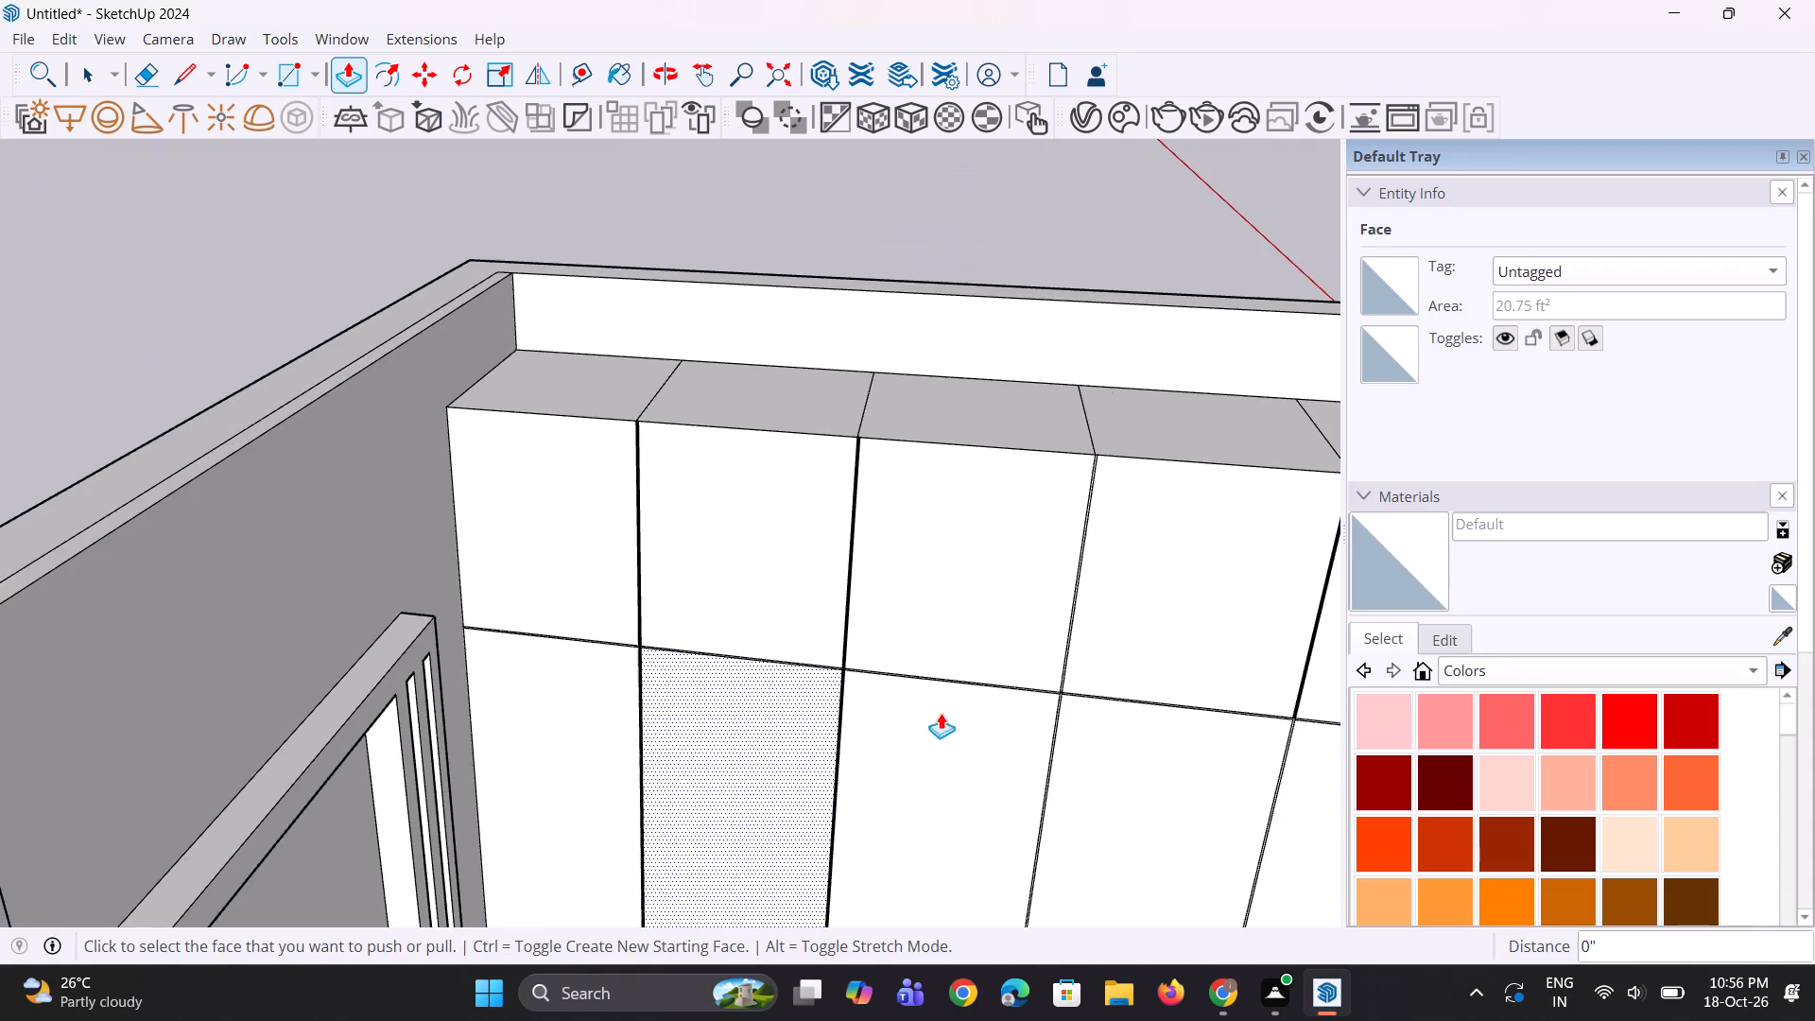
scroll(1041, 727, "up", 11)
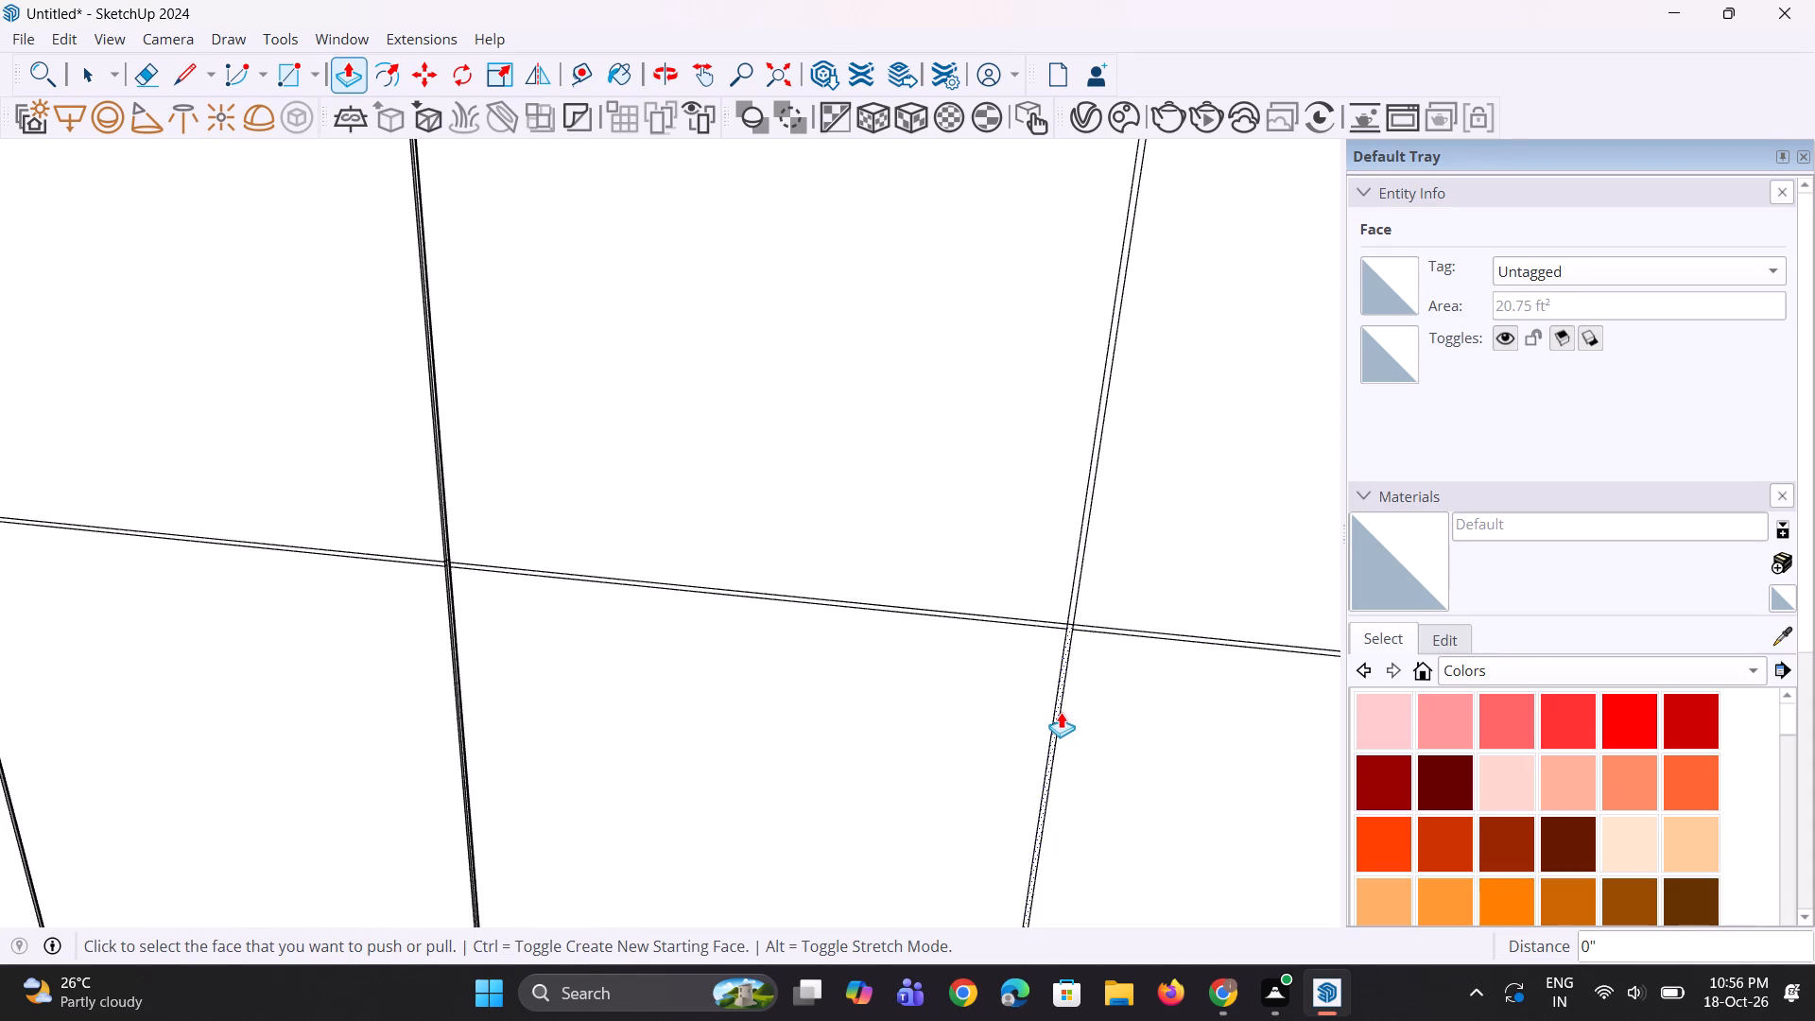
double_click(1058, 709)
scroll(904, 683, "down", 14)
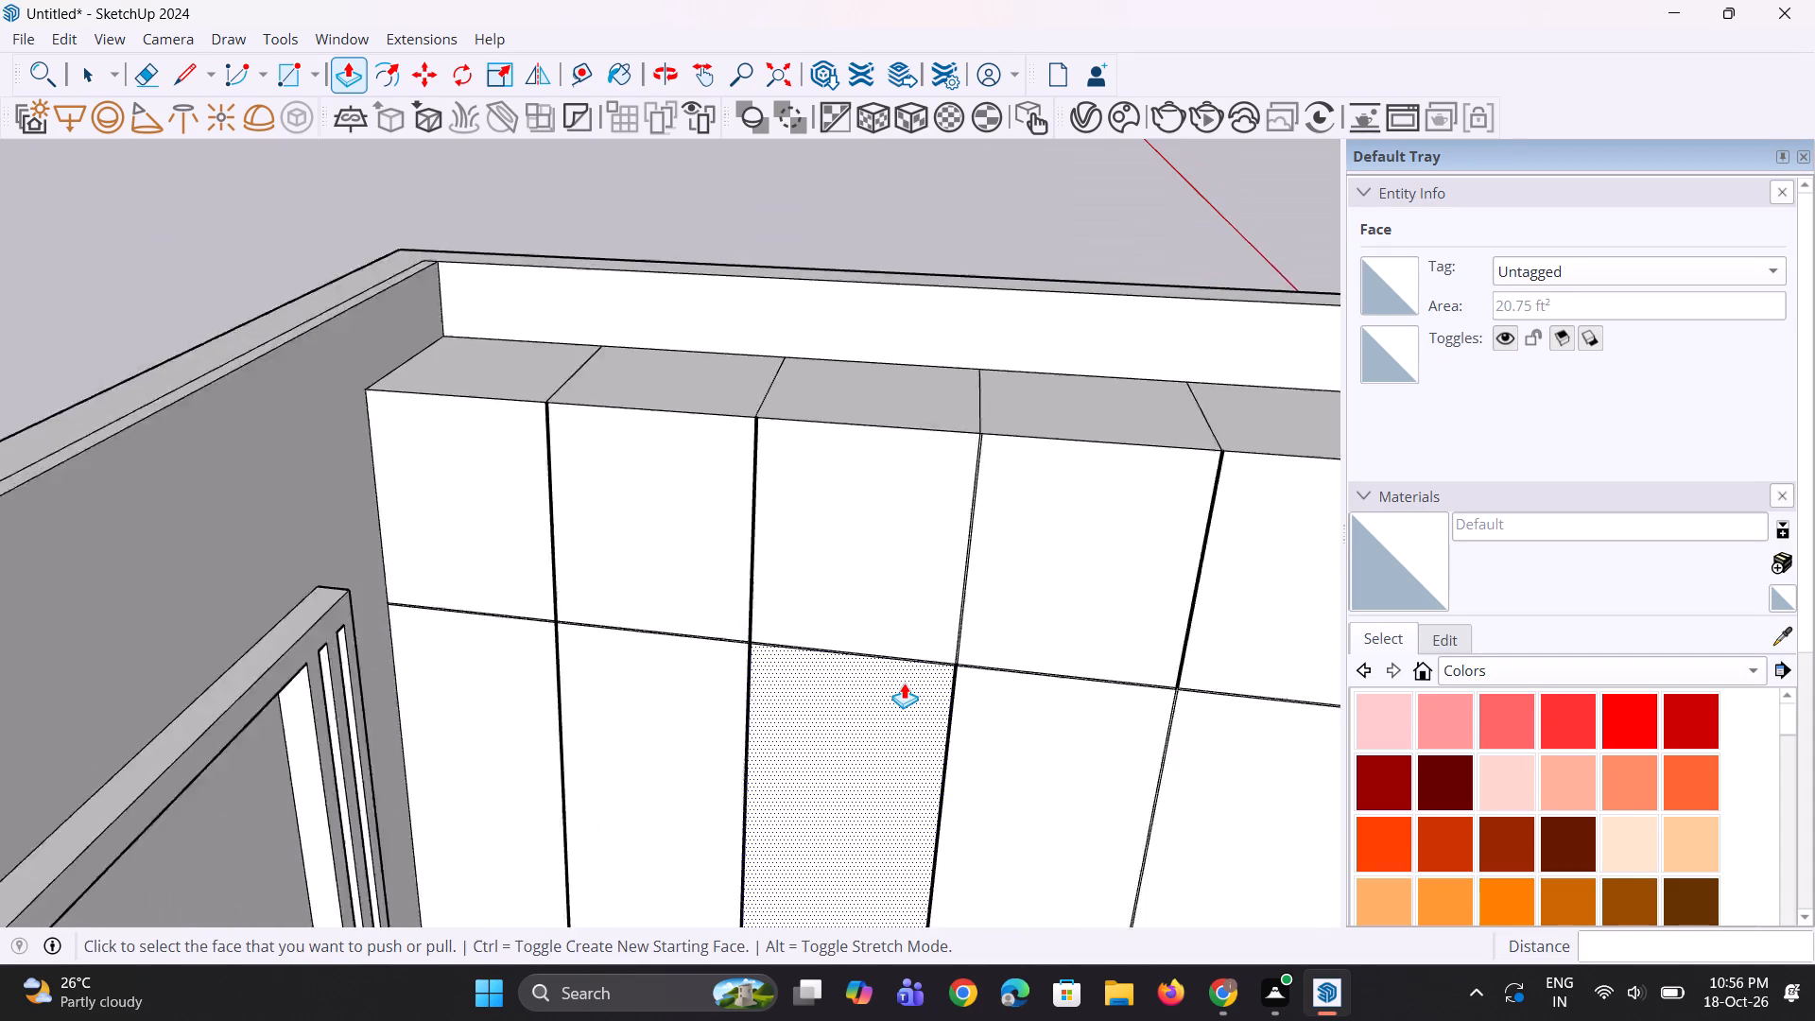
Repeat the 0.3" Push/Pull on the fourth vertical gap strip between the lower wardrobe doors, counting from the slatted side wall.
scroll(904, 683, "down", 1)
scroll(1068, 707, "up", 12)
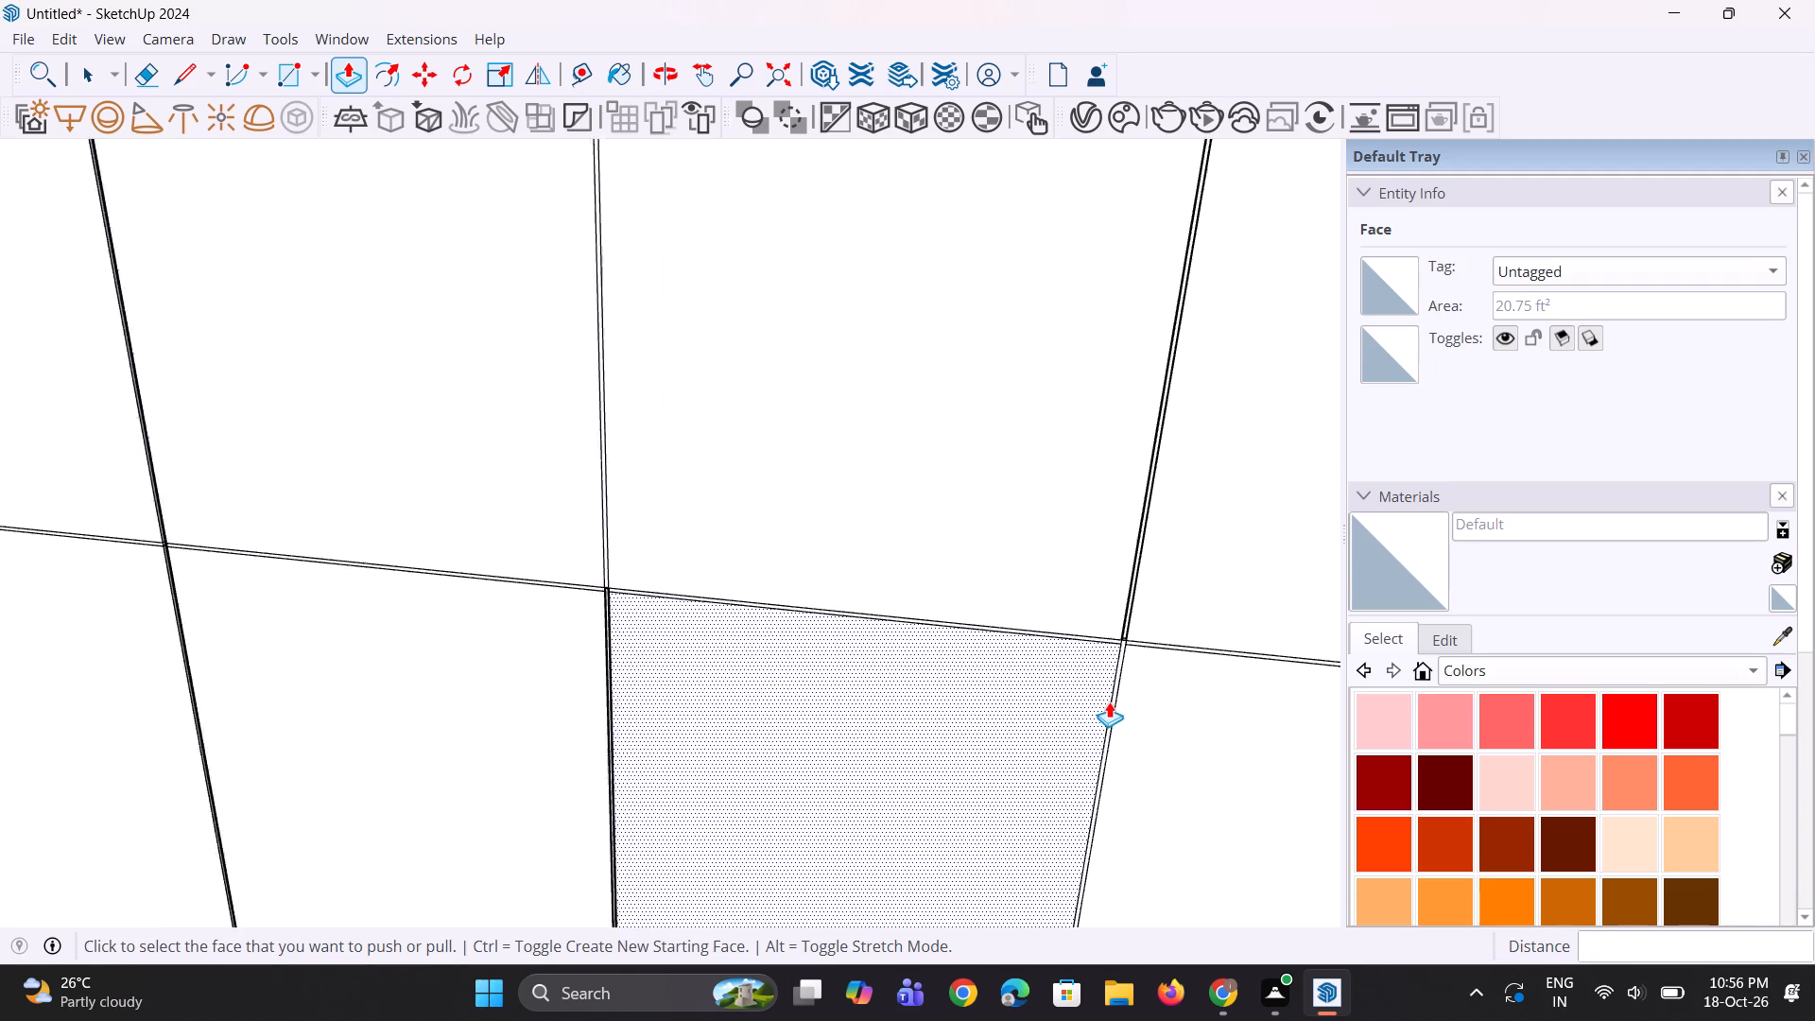
scroll(1109, 701, "up", 2)
double_click(1115, 717)
Repeat the 0.3" Push/Pull on the first four horizontal gap strips between upper and lower doors, starting from the slatted side wall.
scroll(1007, 692, "down", 7)
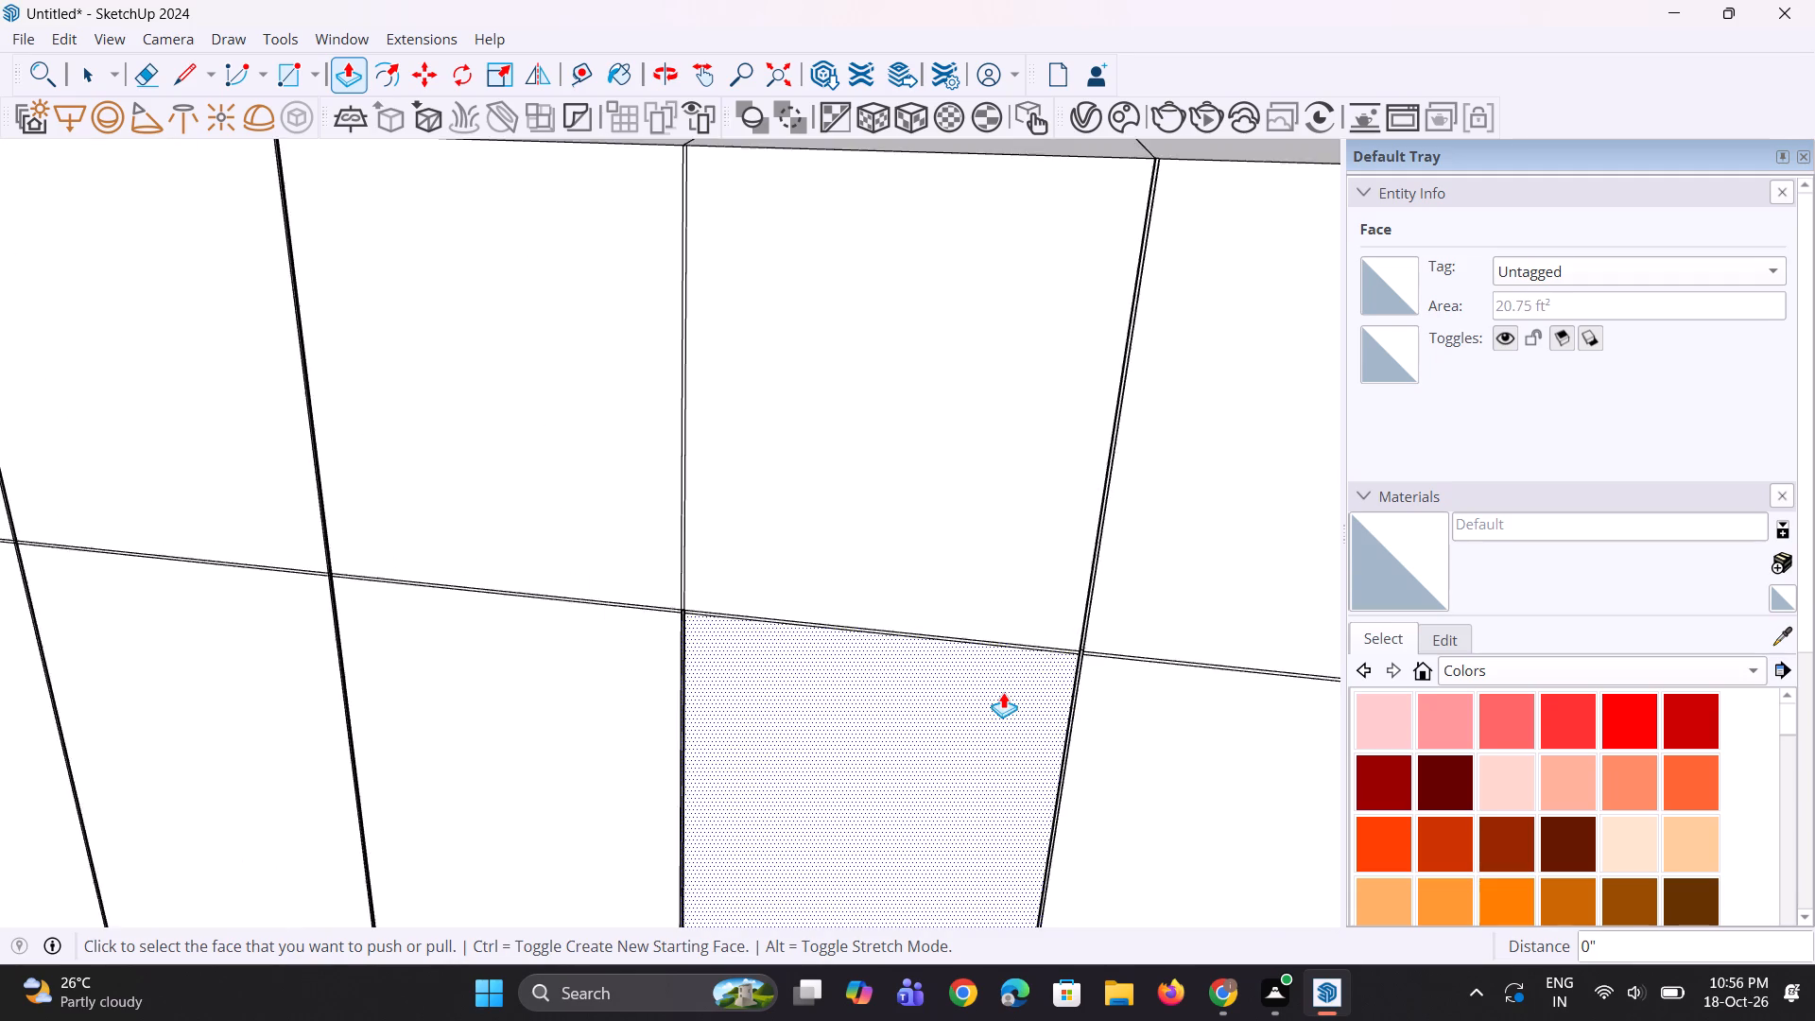
scroll(1003, 692, "down", 13)
scroll(605, 650, "up", 6)
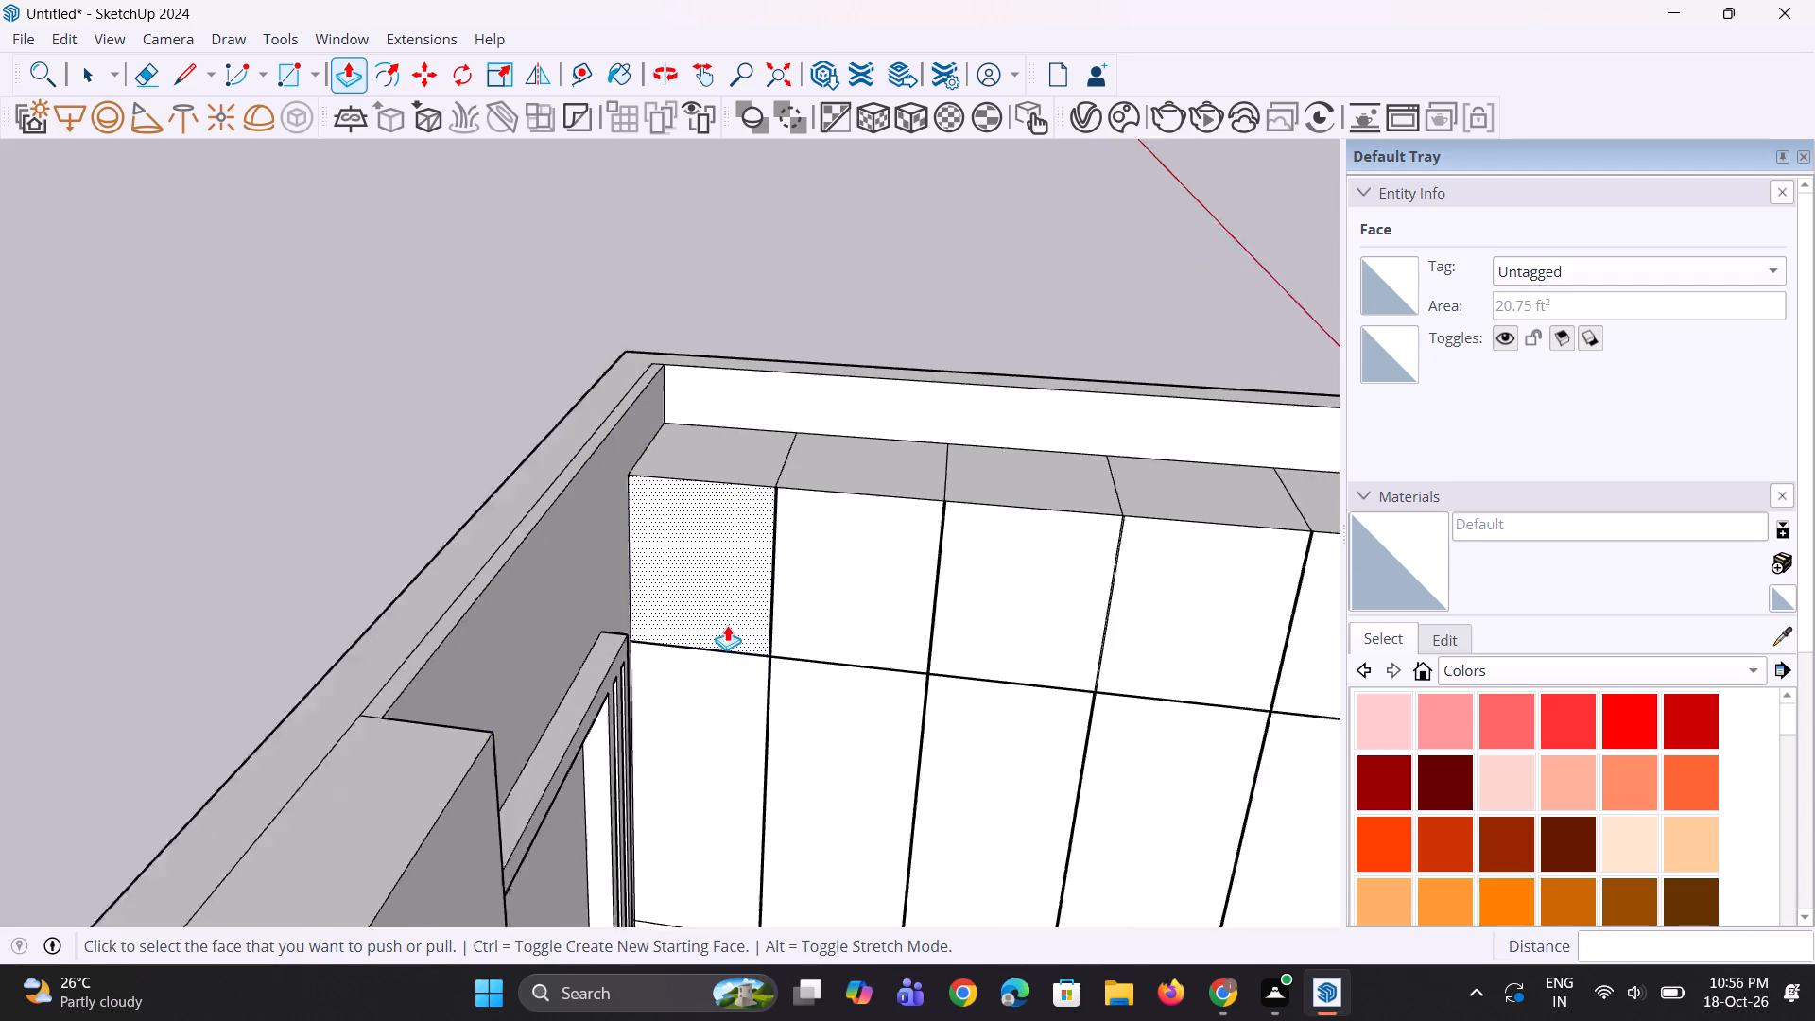
scroll(727, 625, "up", 16)
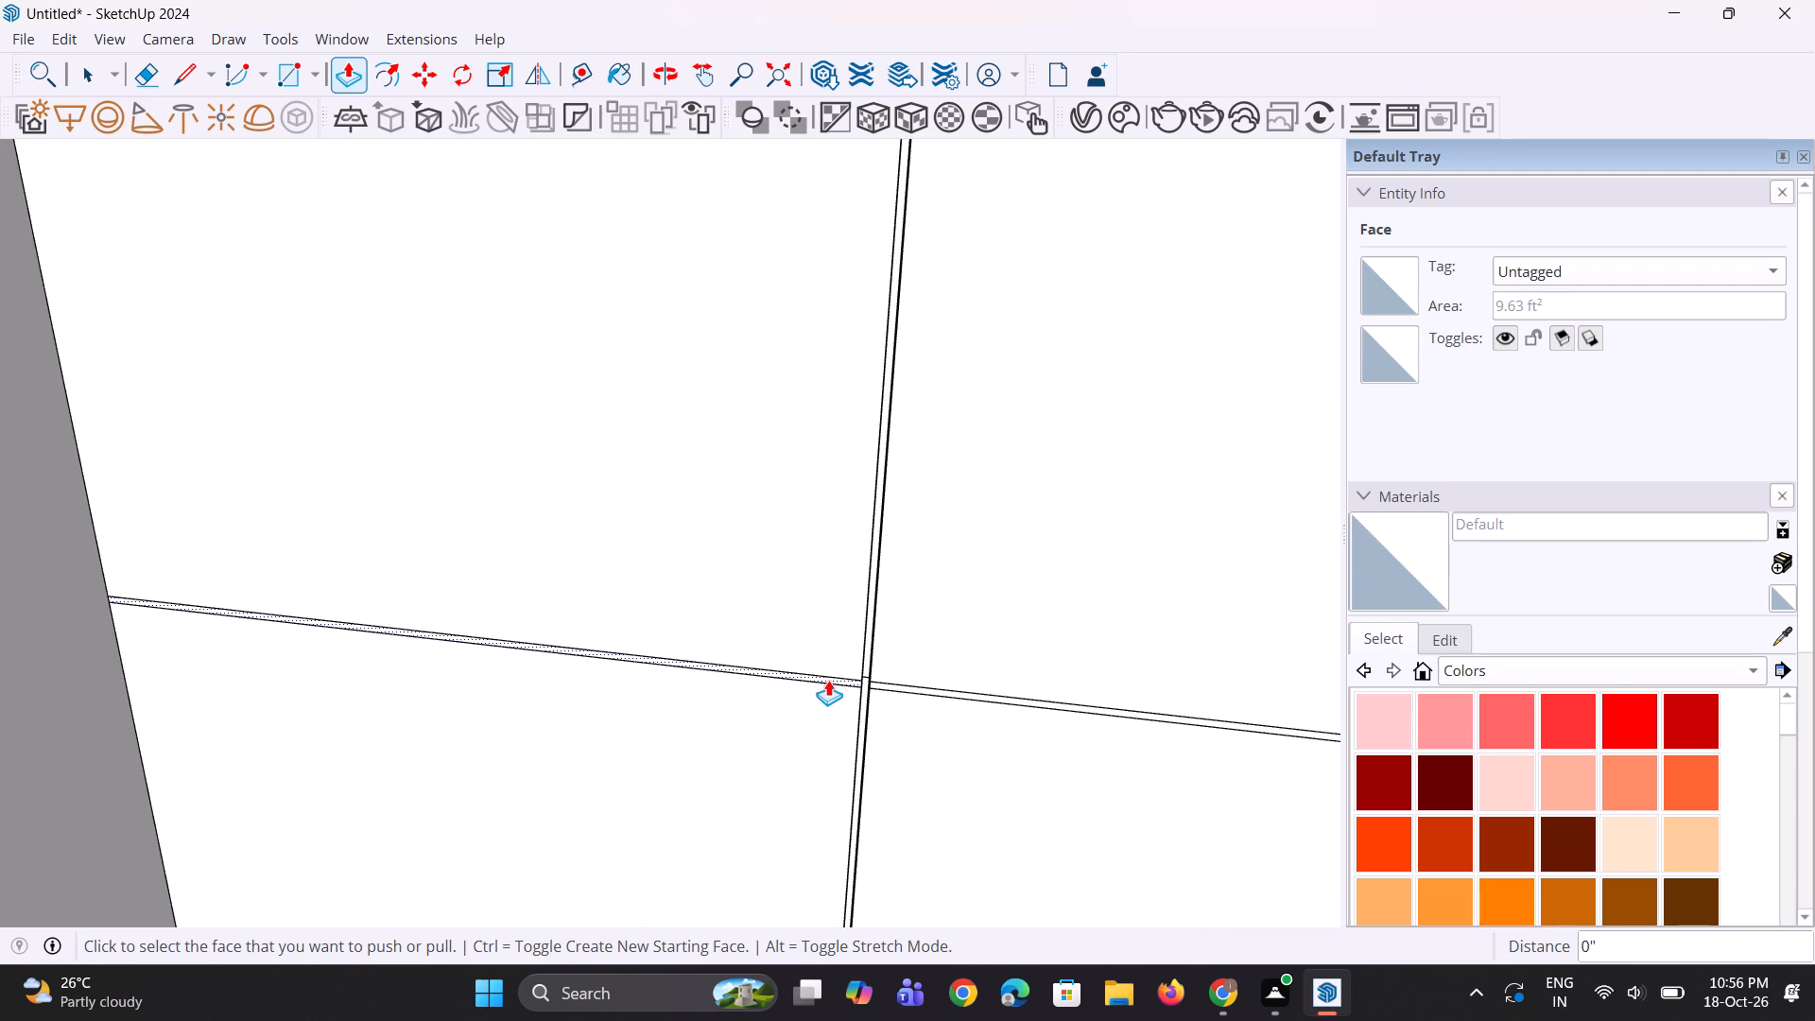
double_click(828, 680)
double_click(890, 685)
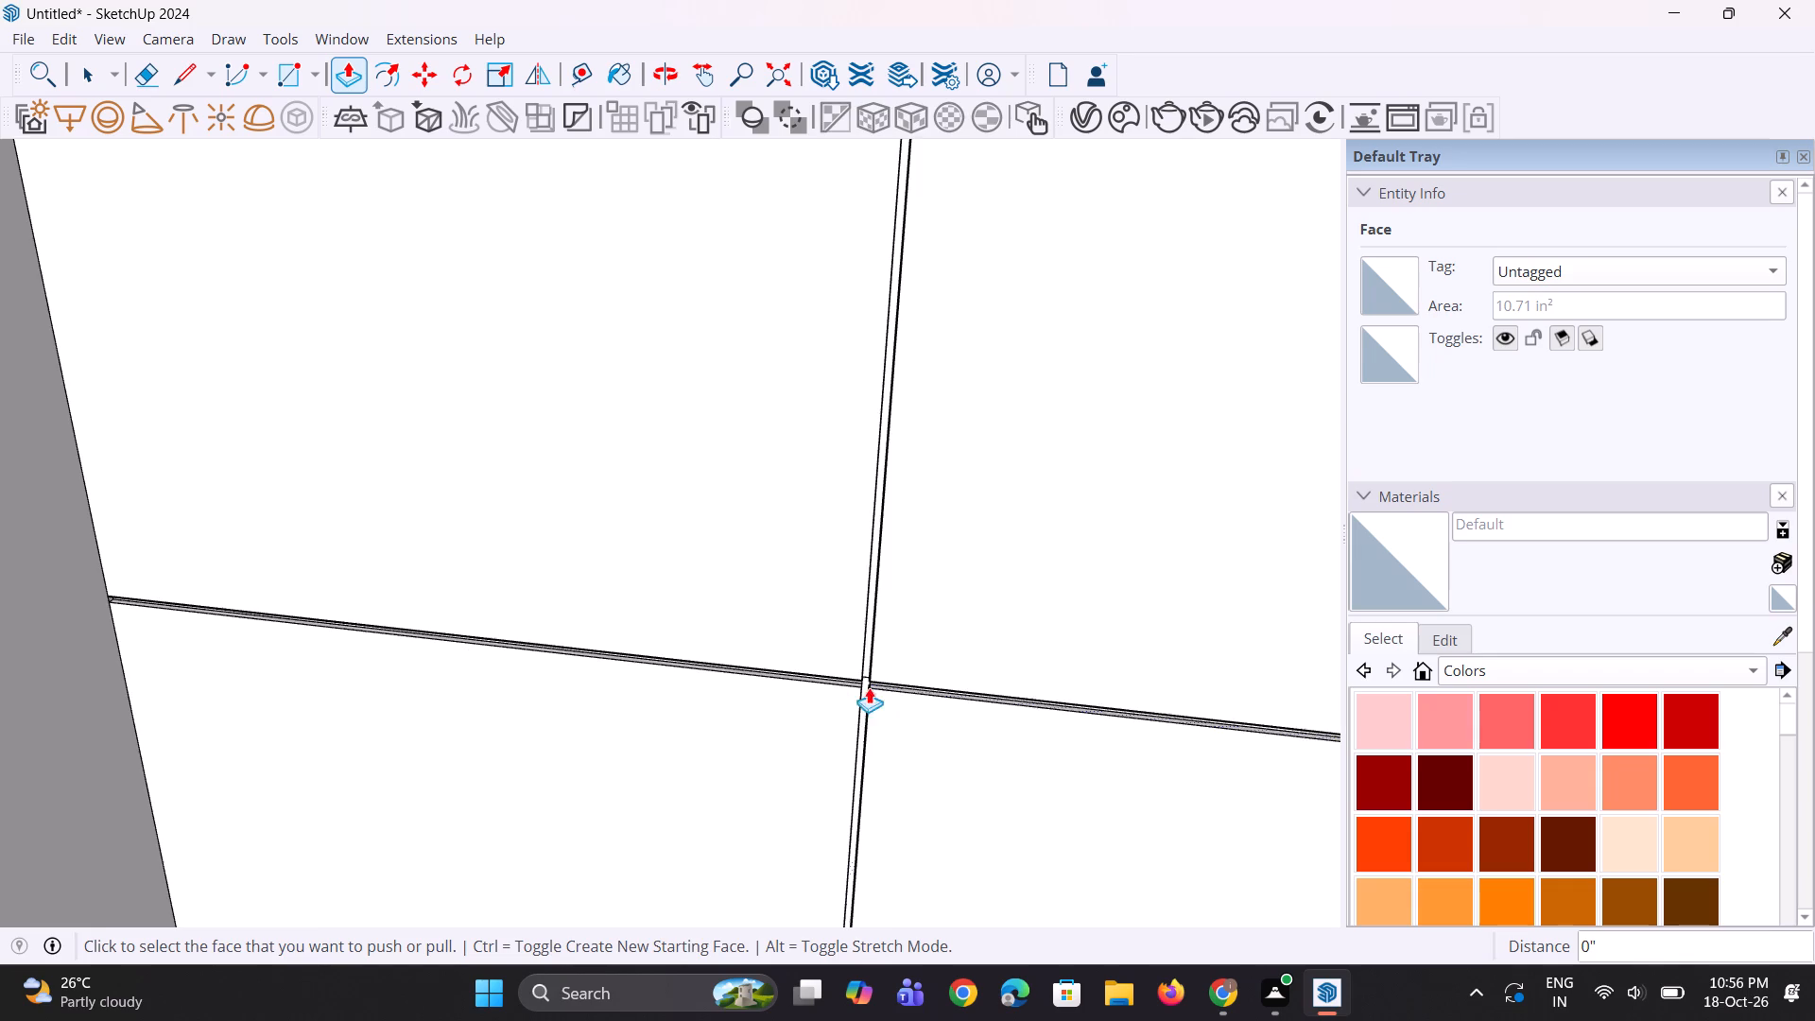
scroll(825, 687, "down", 20)
scroll(1057, 753, "up", 4)
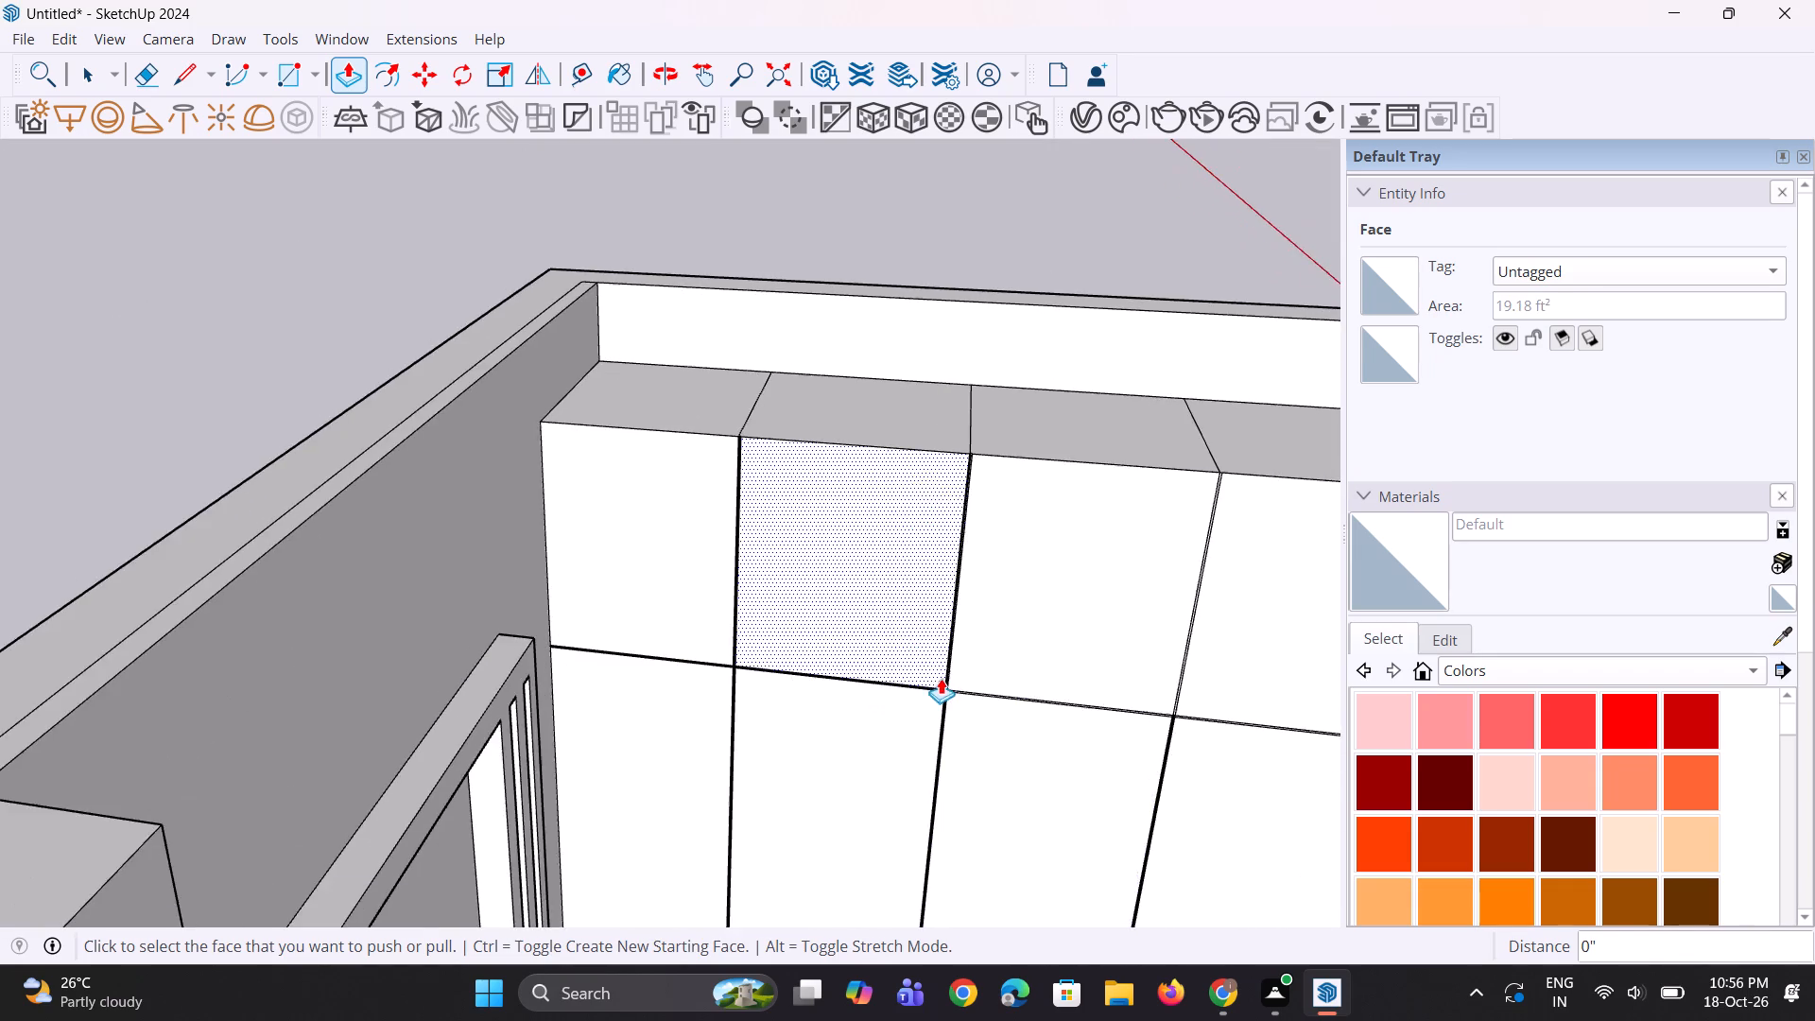
scroll(941, 687, "up", 11)
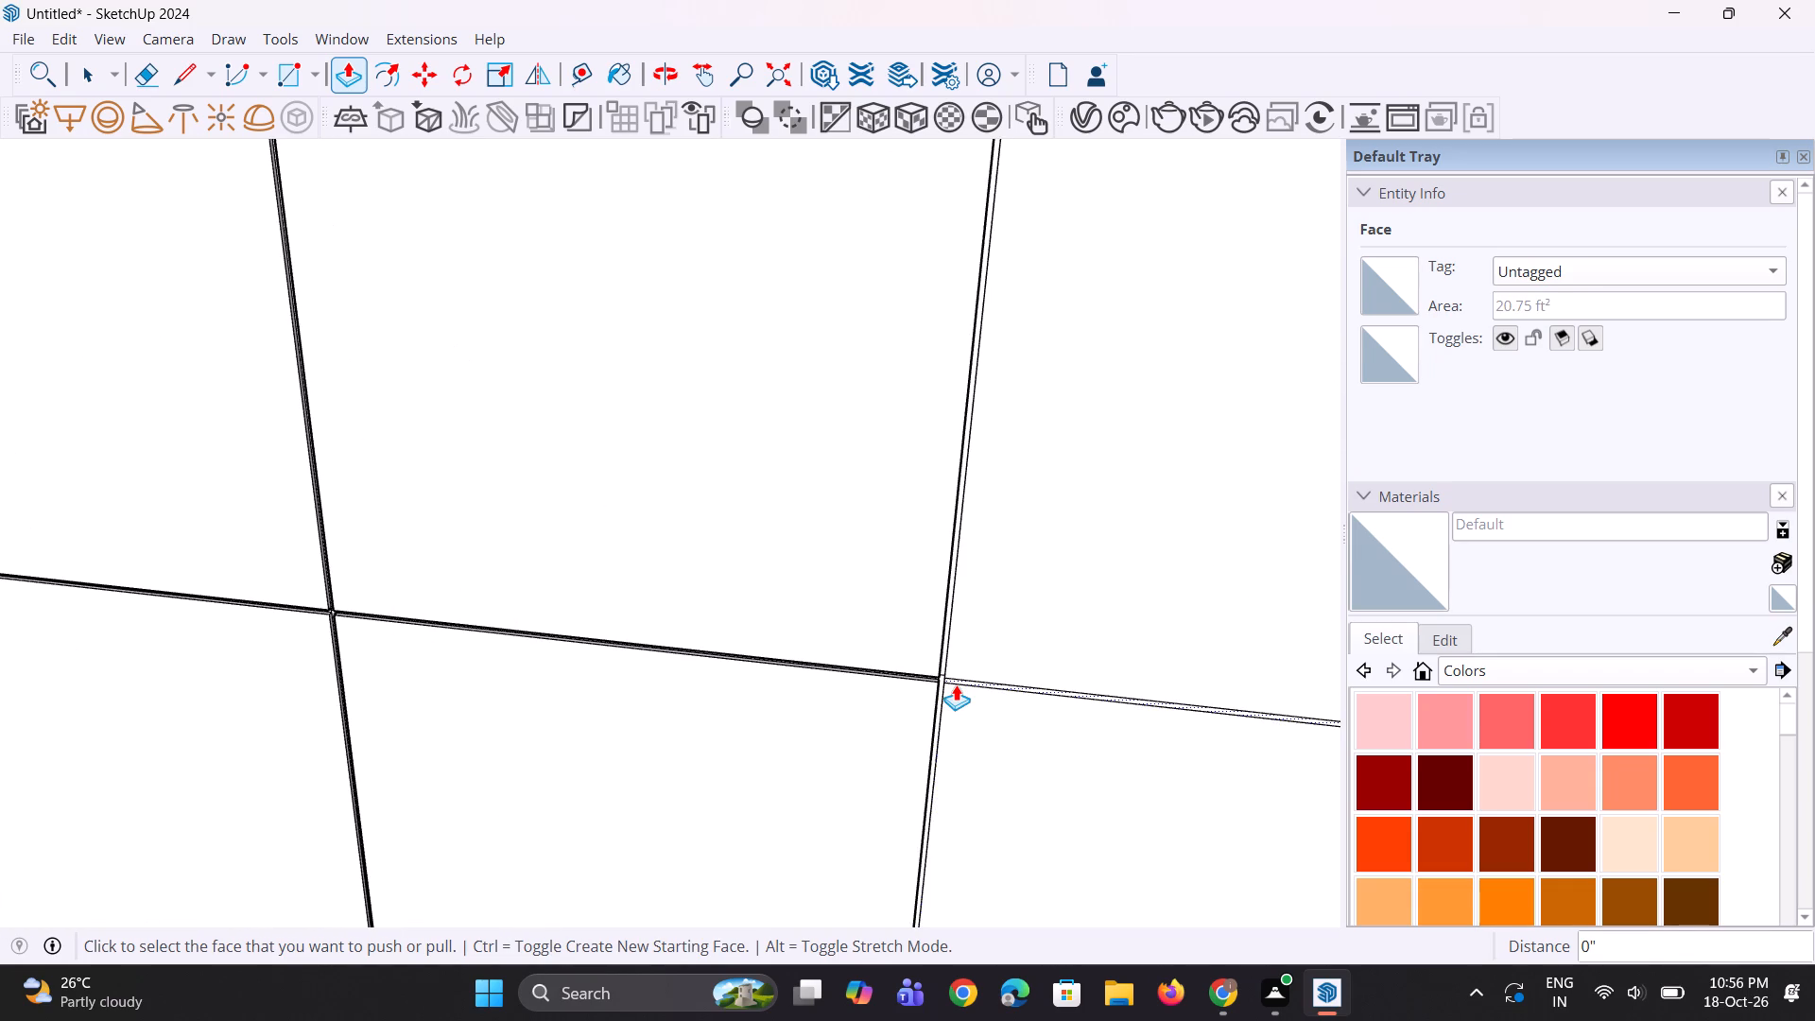
double_click(956, 684)
scroll(866, 701, "down", 15)
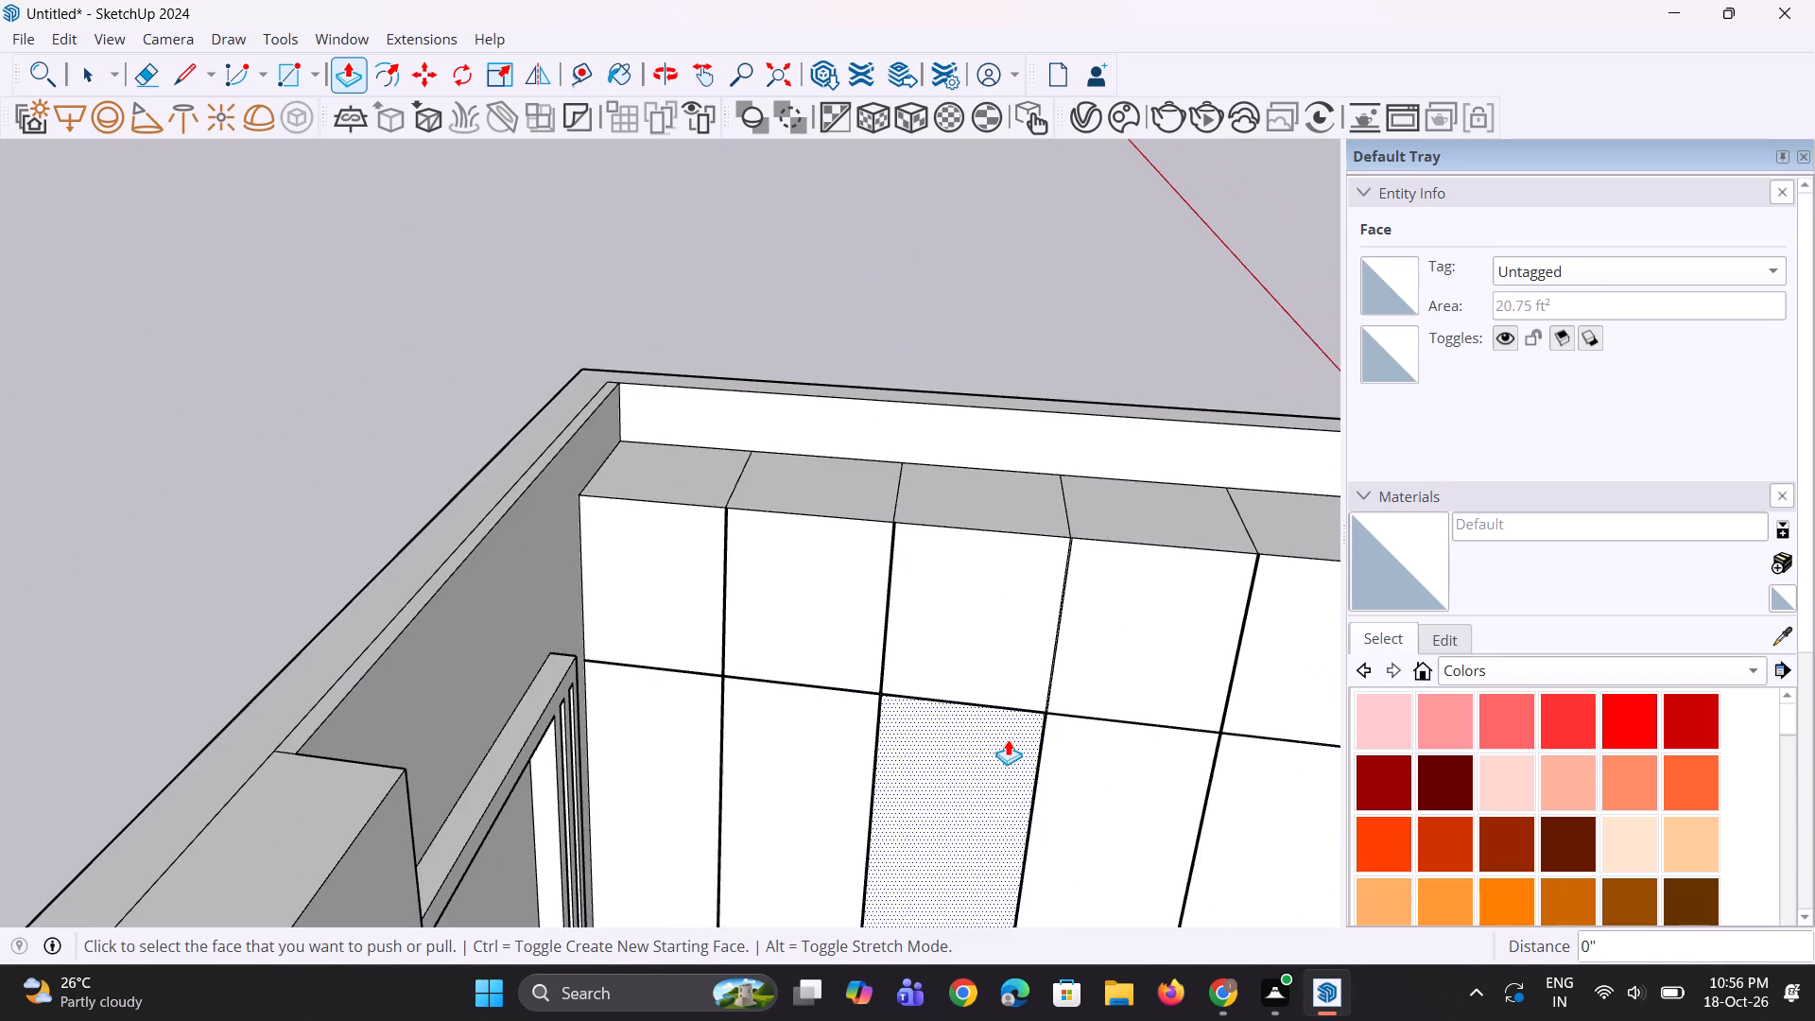
scroll(1034, 721, "up", 14)
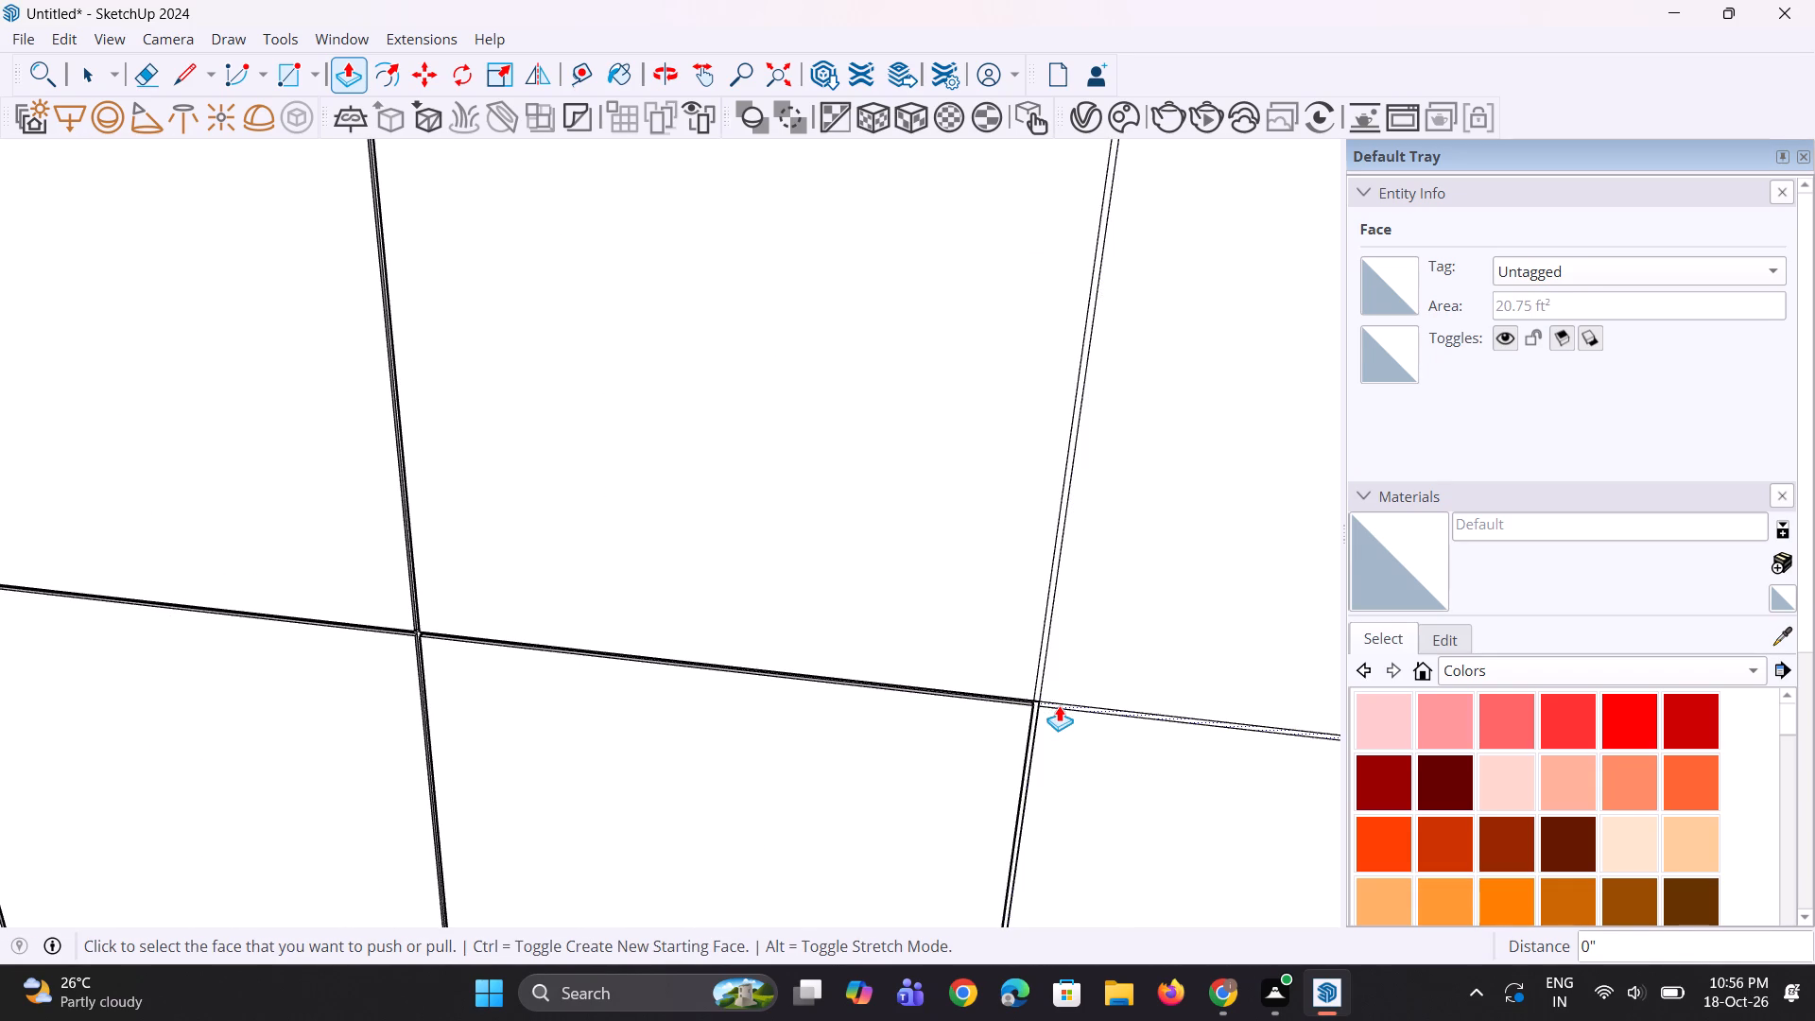
double_click(1059, 705)
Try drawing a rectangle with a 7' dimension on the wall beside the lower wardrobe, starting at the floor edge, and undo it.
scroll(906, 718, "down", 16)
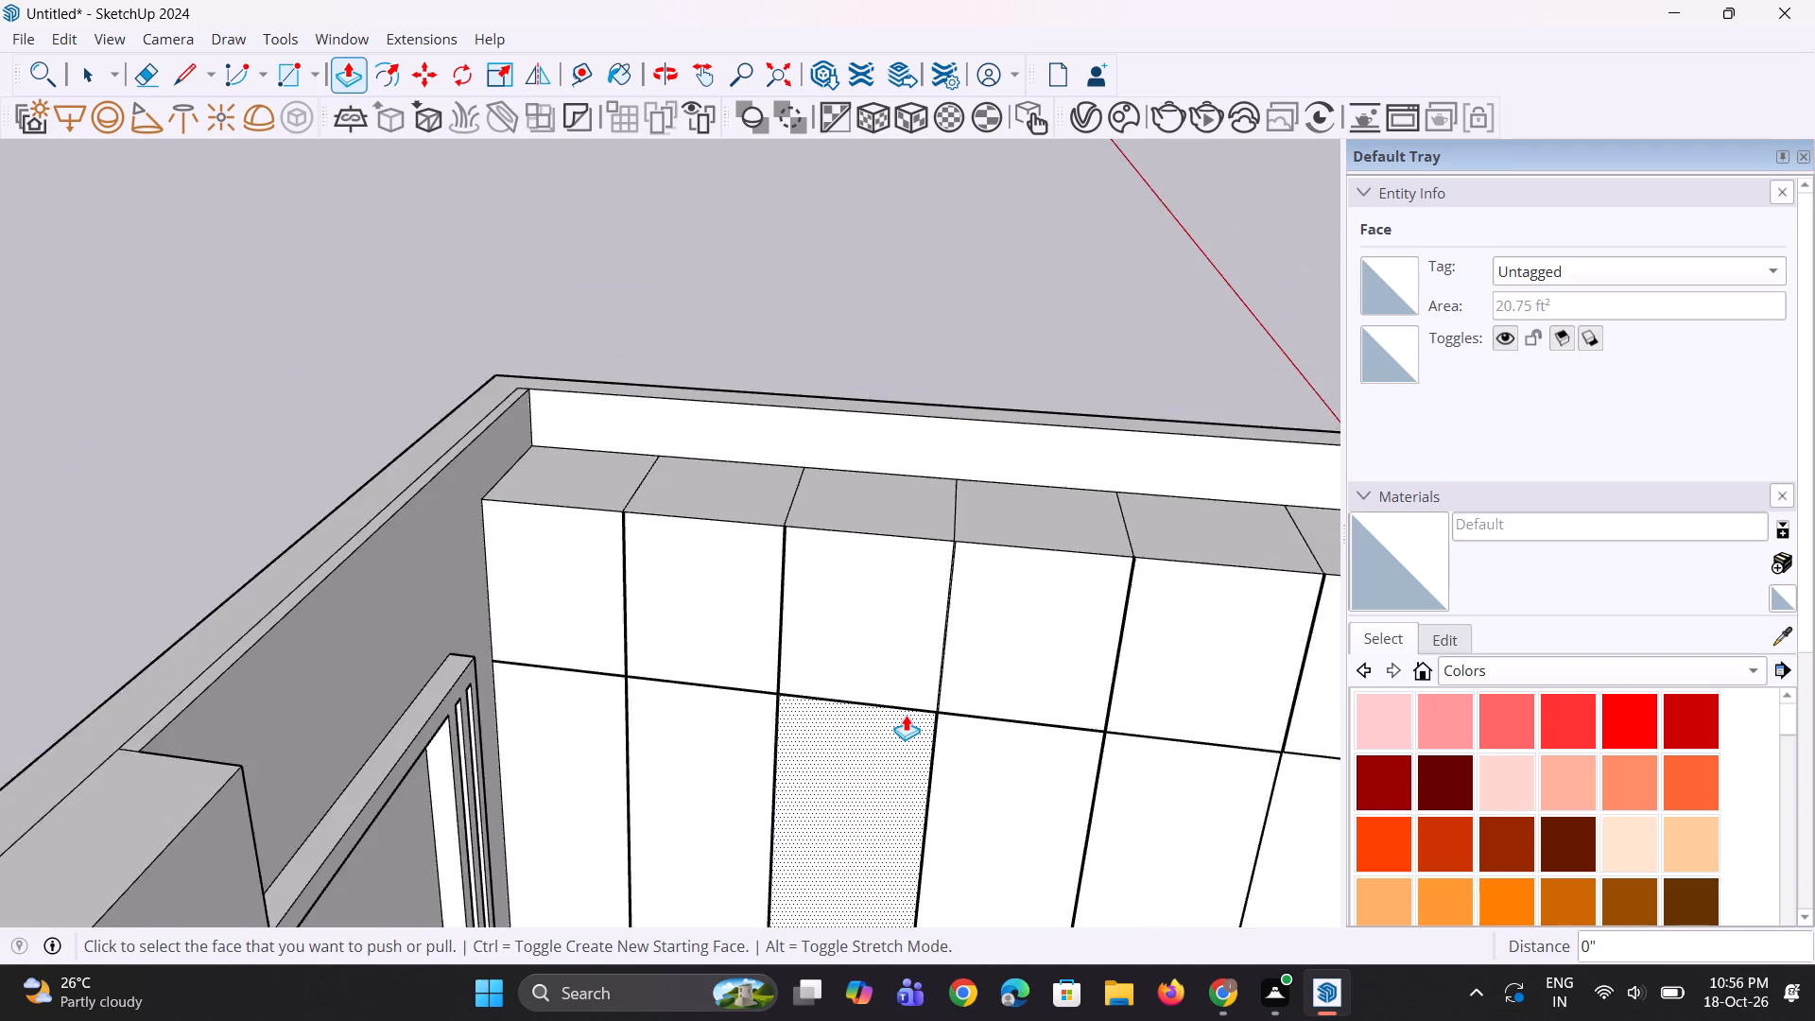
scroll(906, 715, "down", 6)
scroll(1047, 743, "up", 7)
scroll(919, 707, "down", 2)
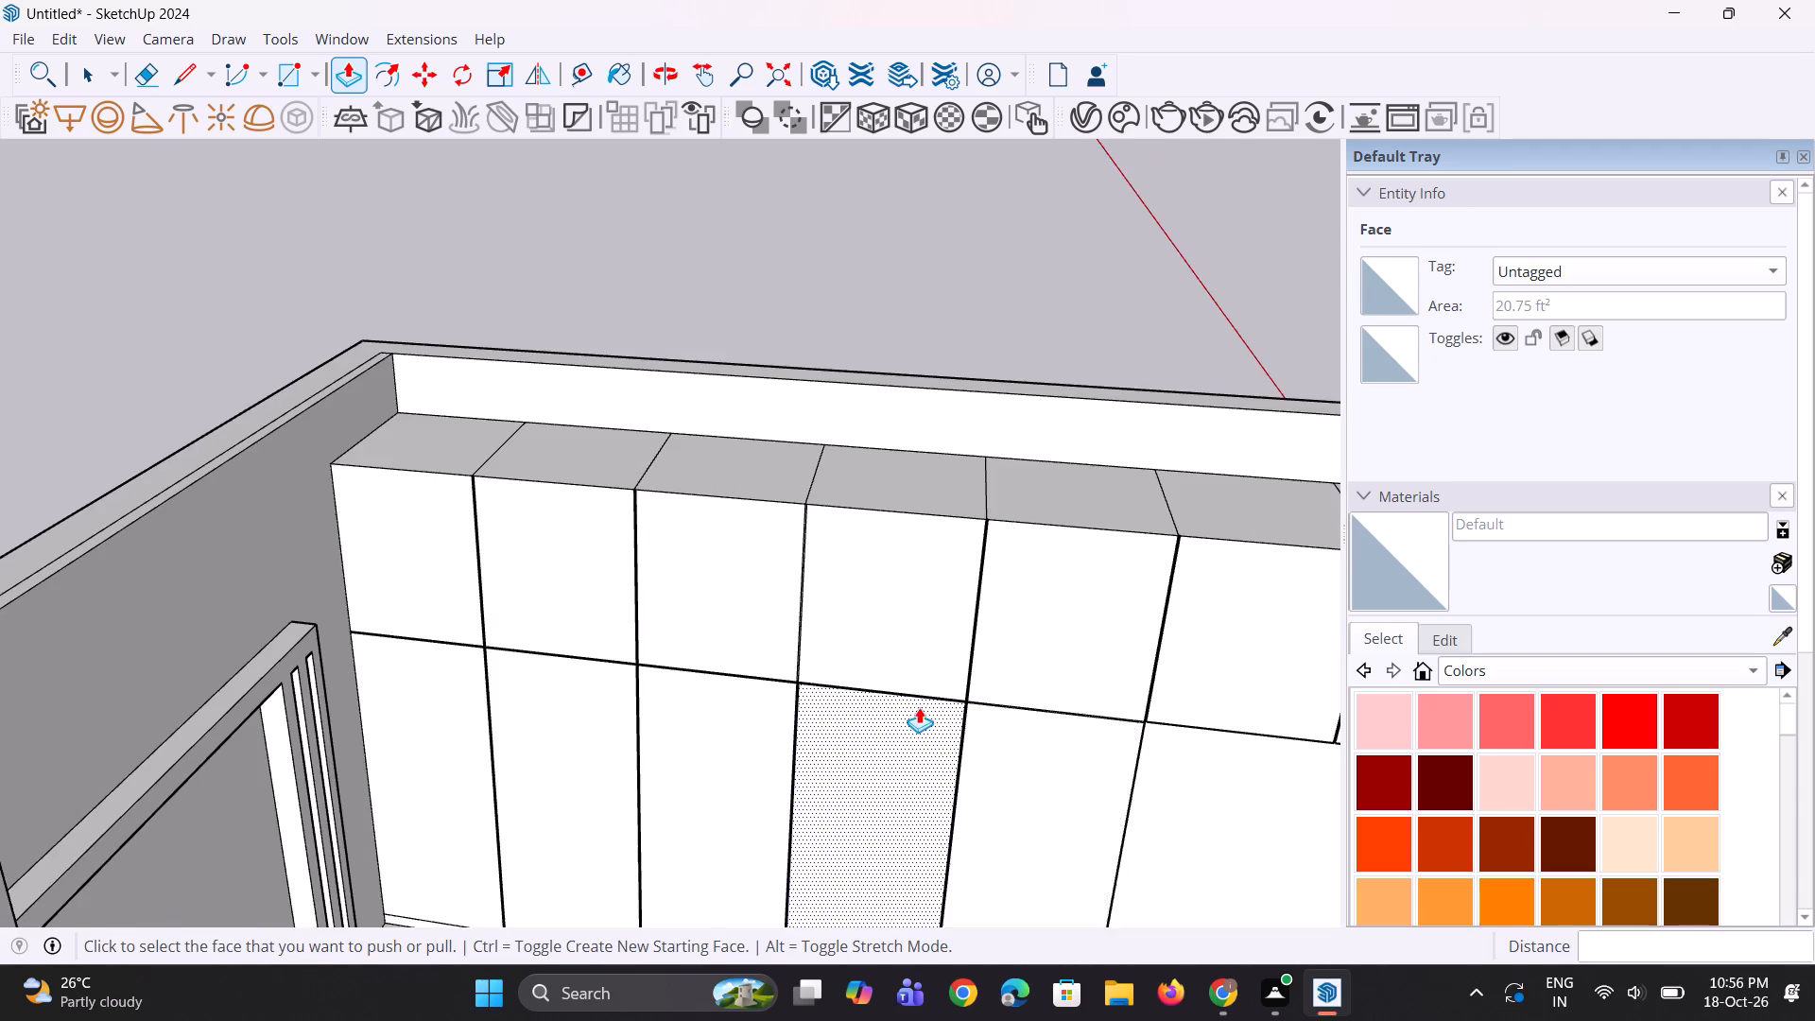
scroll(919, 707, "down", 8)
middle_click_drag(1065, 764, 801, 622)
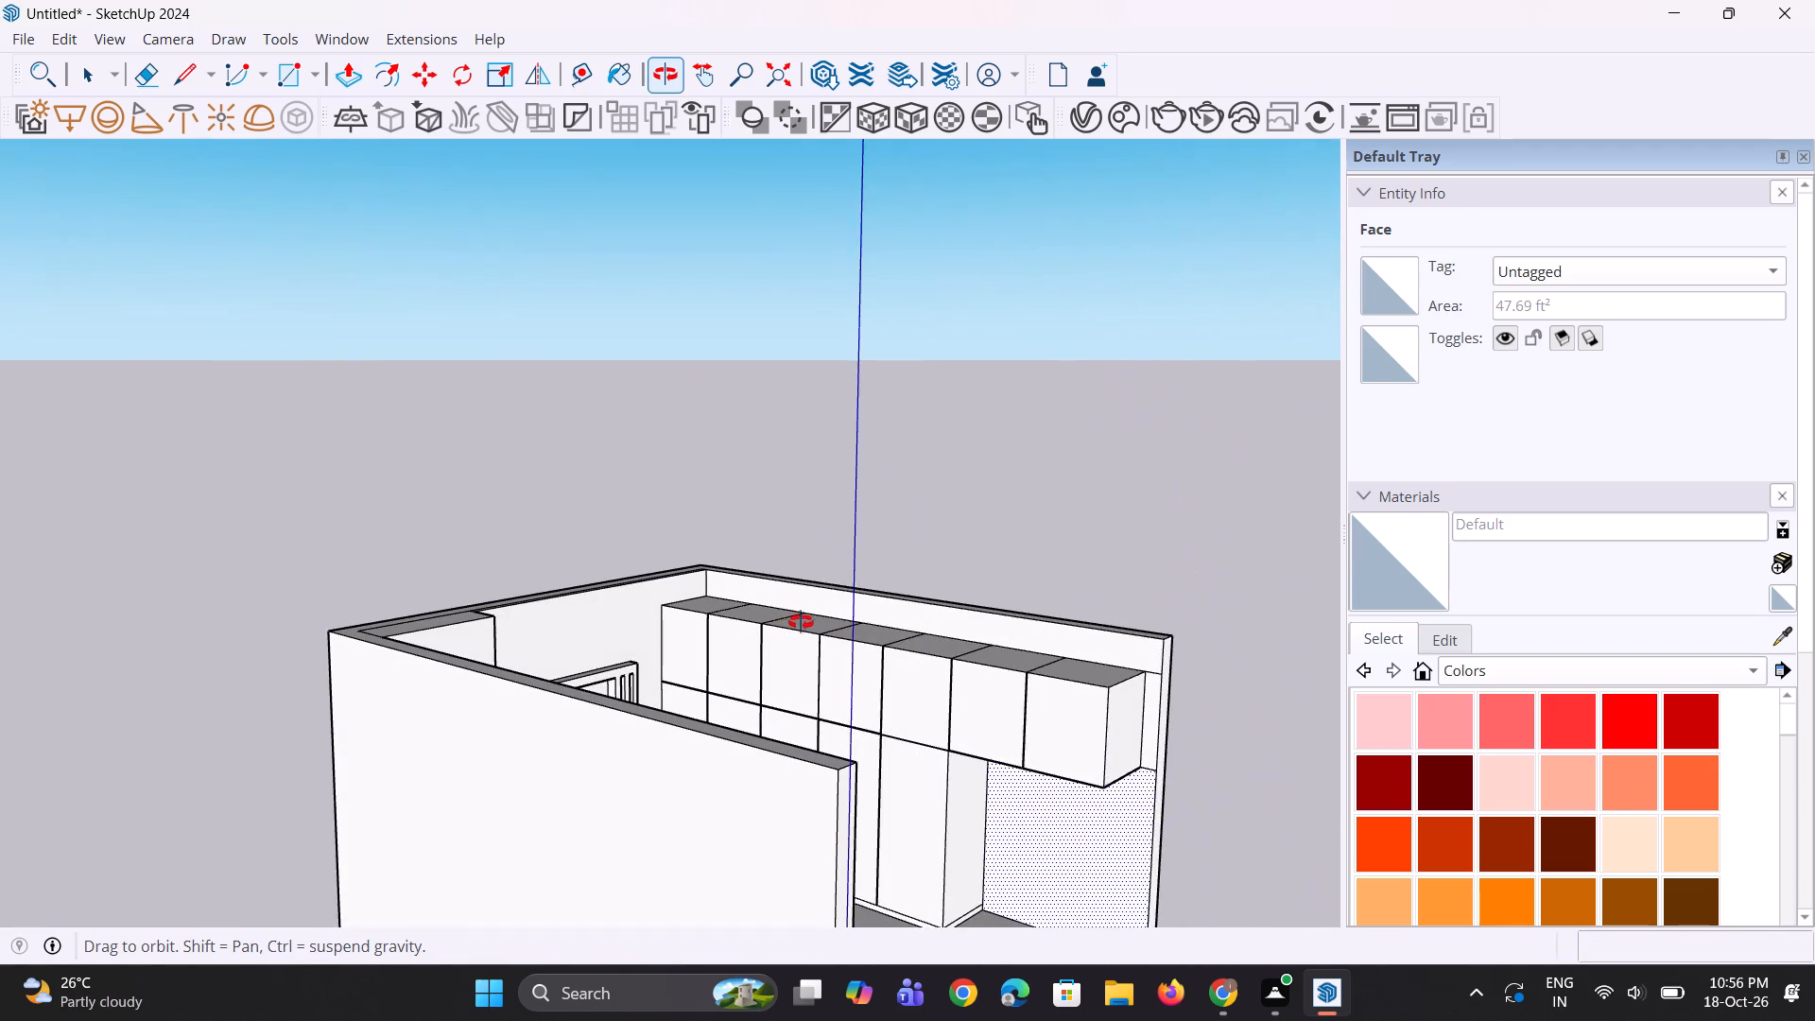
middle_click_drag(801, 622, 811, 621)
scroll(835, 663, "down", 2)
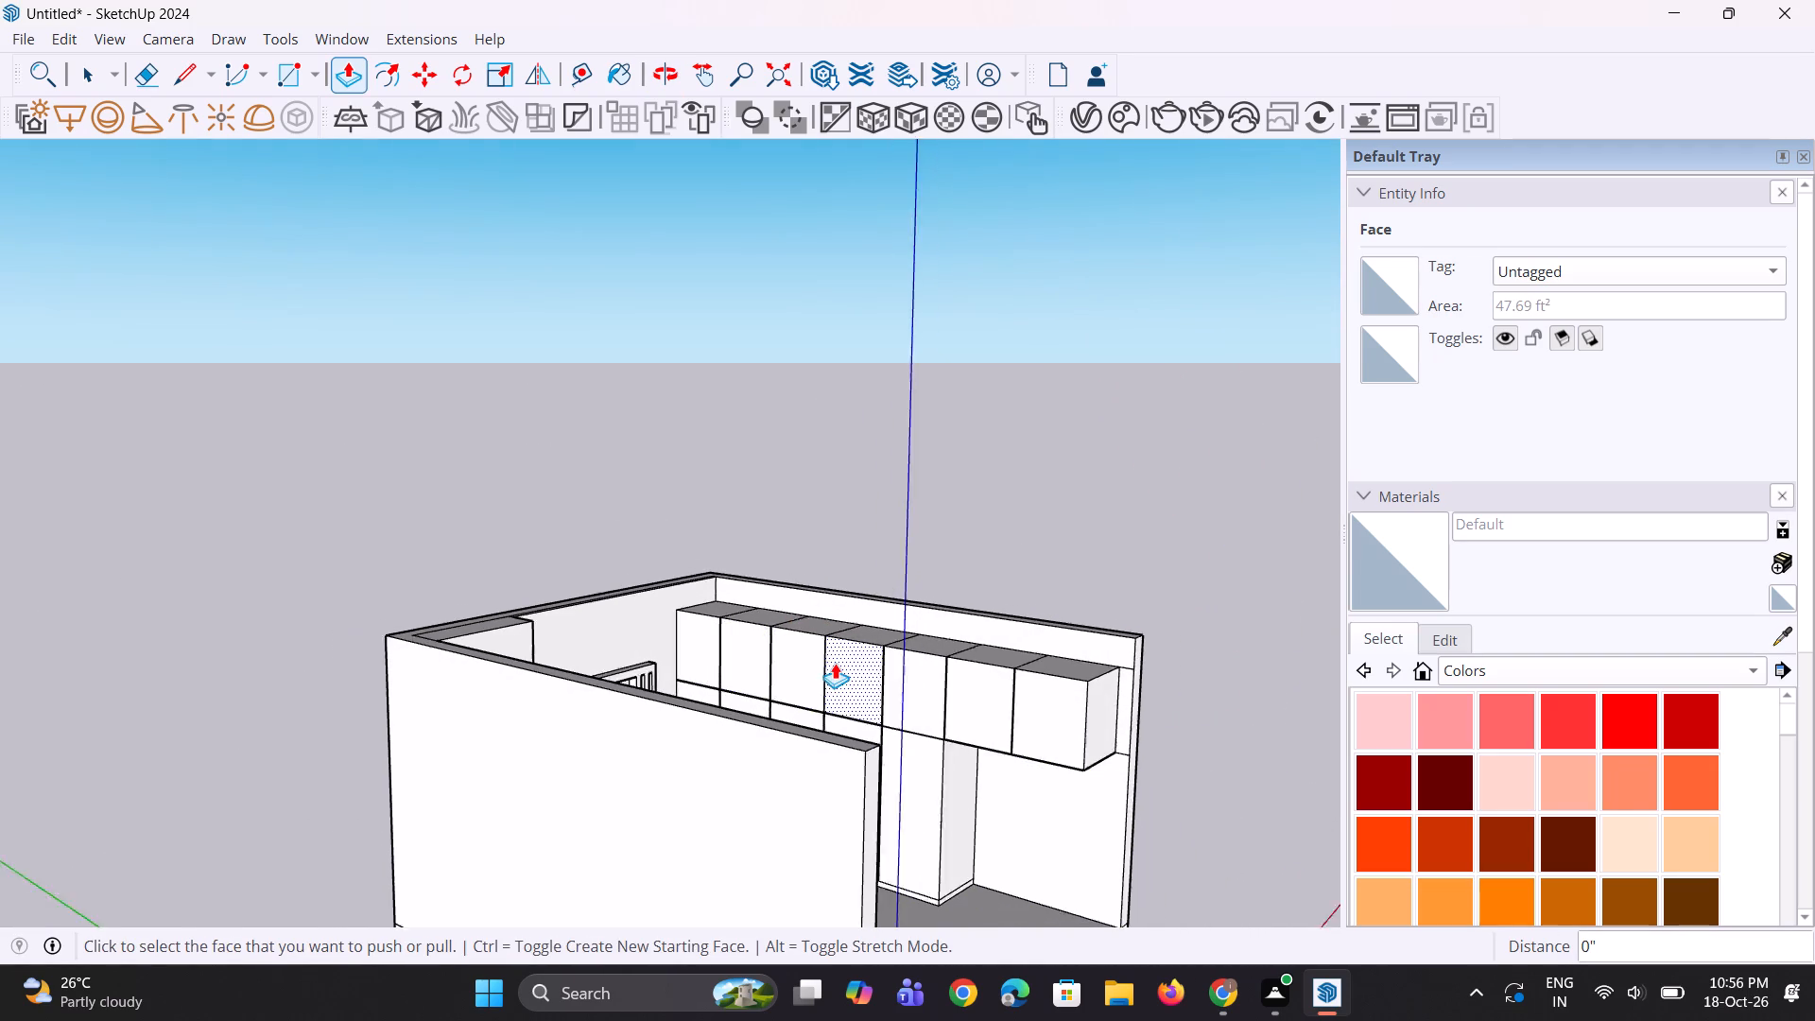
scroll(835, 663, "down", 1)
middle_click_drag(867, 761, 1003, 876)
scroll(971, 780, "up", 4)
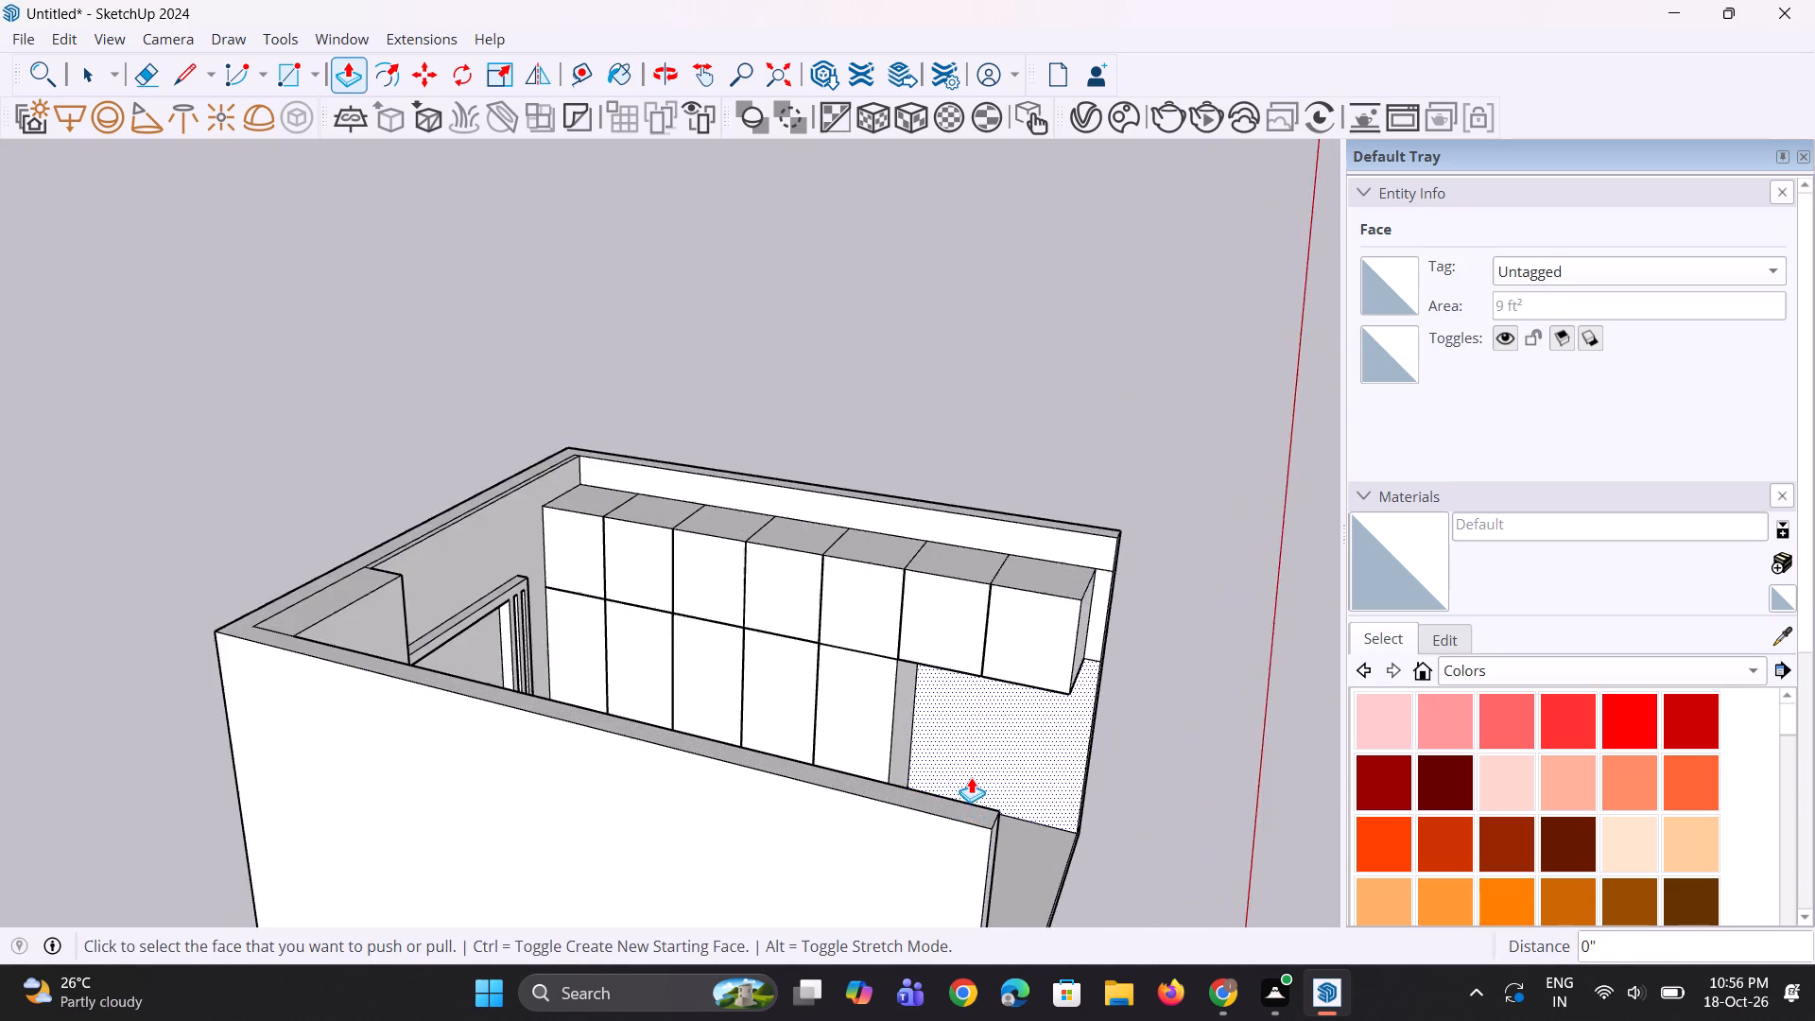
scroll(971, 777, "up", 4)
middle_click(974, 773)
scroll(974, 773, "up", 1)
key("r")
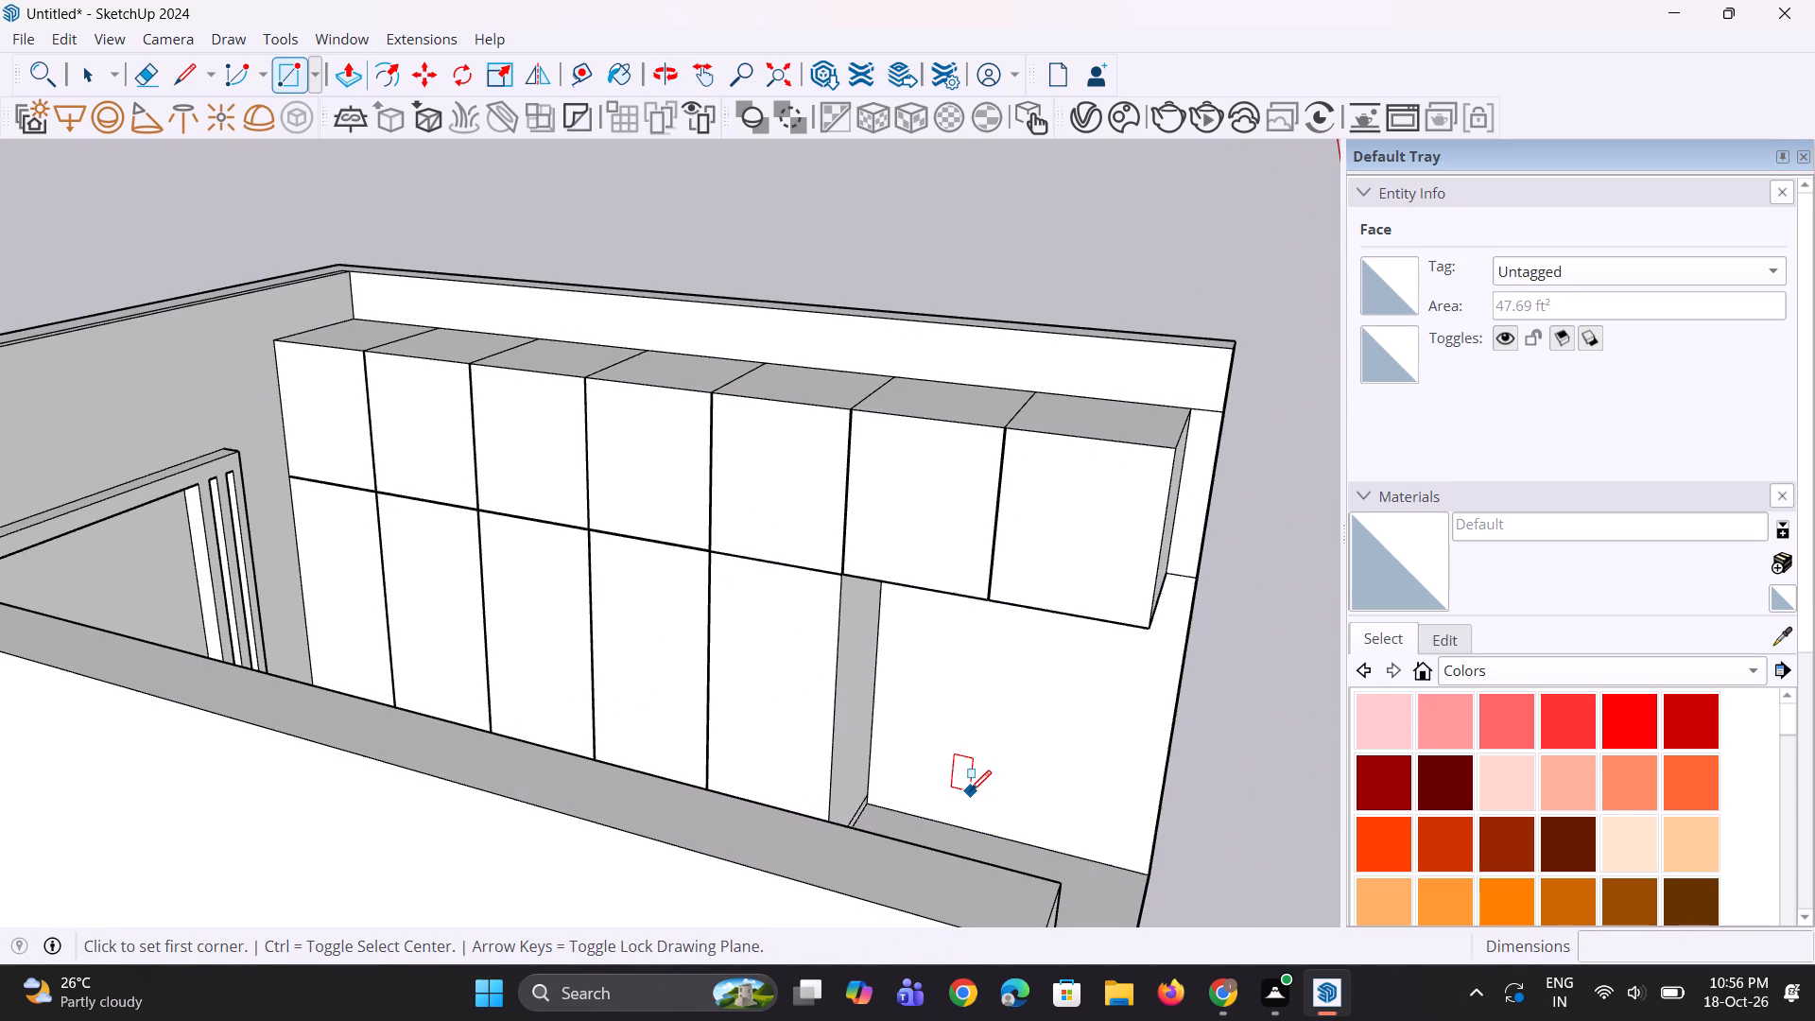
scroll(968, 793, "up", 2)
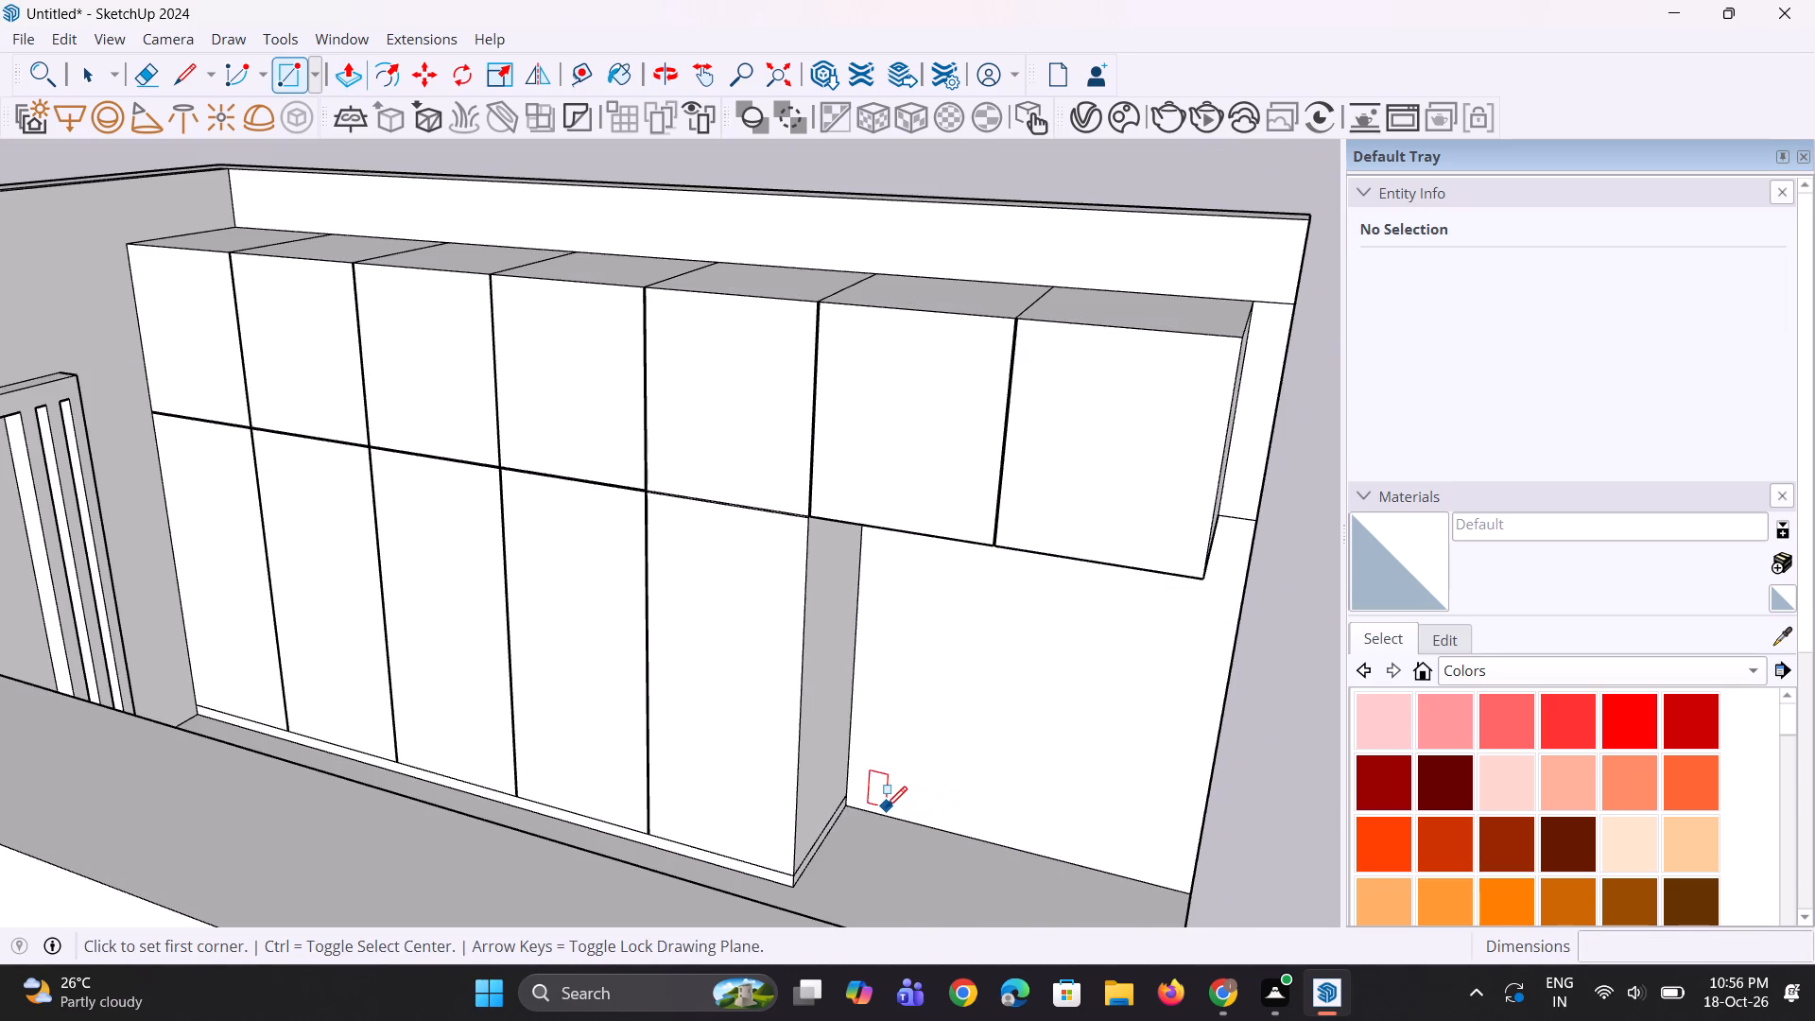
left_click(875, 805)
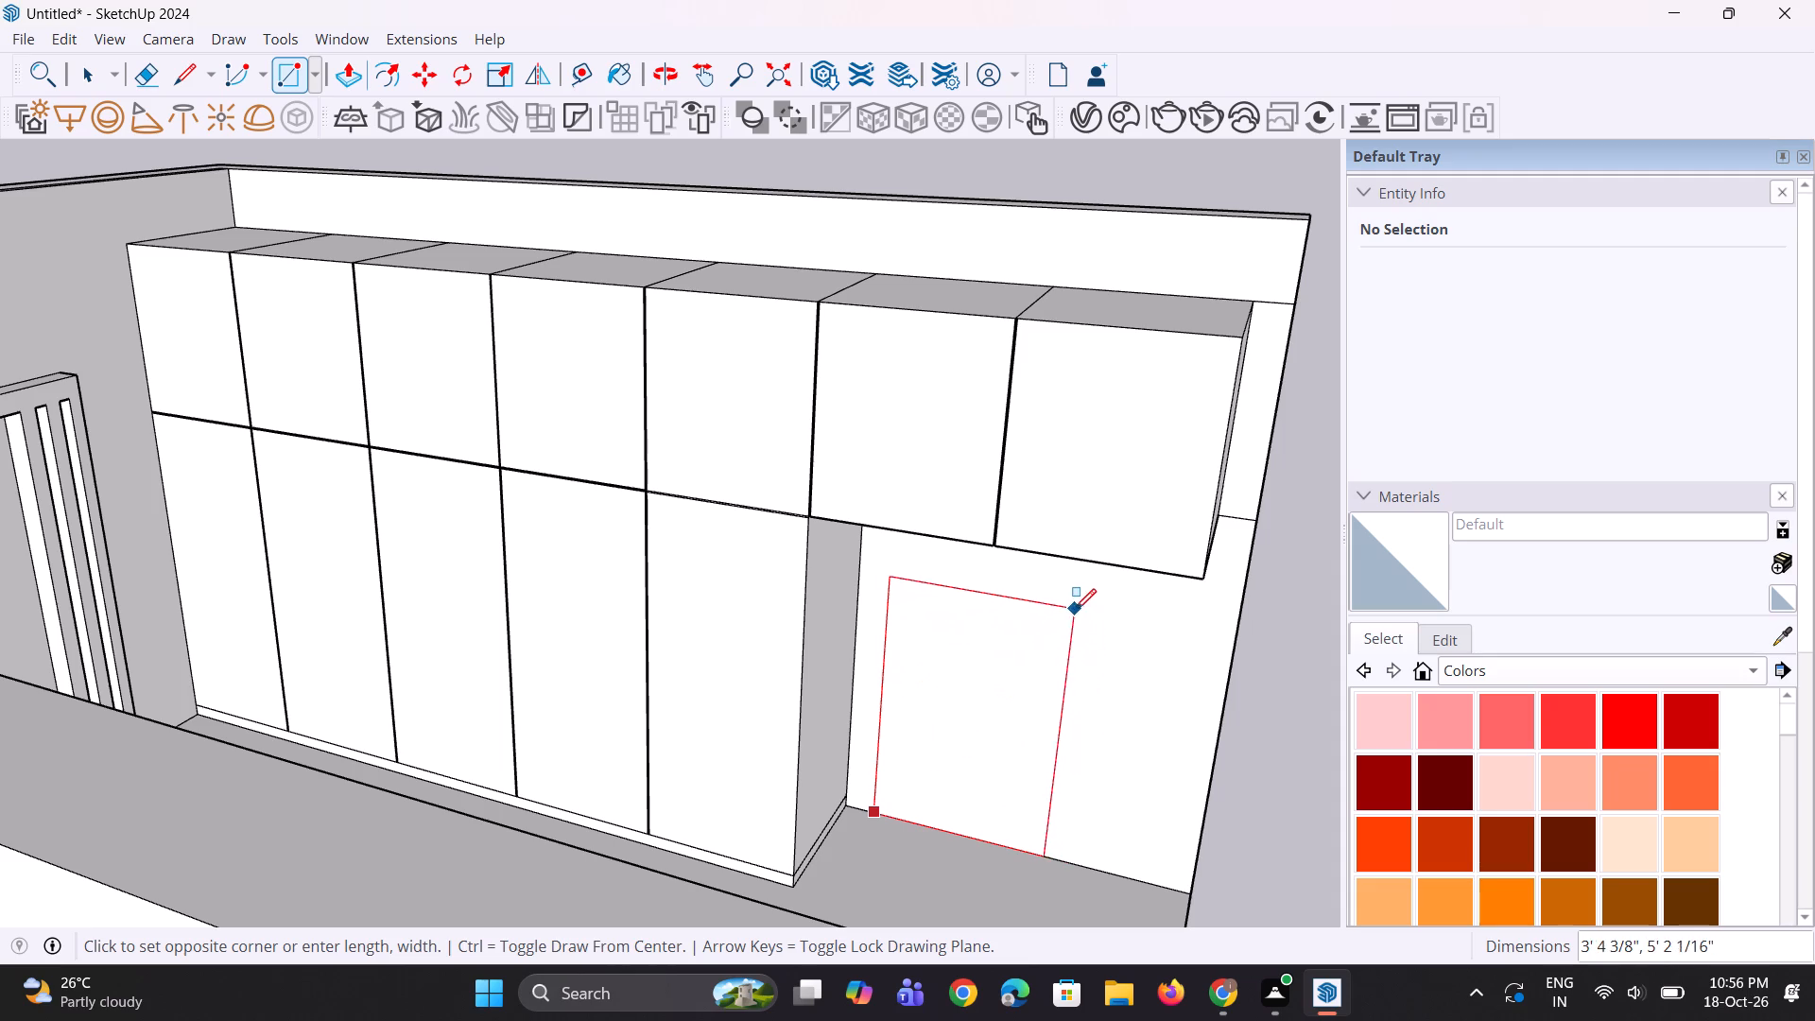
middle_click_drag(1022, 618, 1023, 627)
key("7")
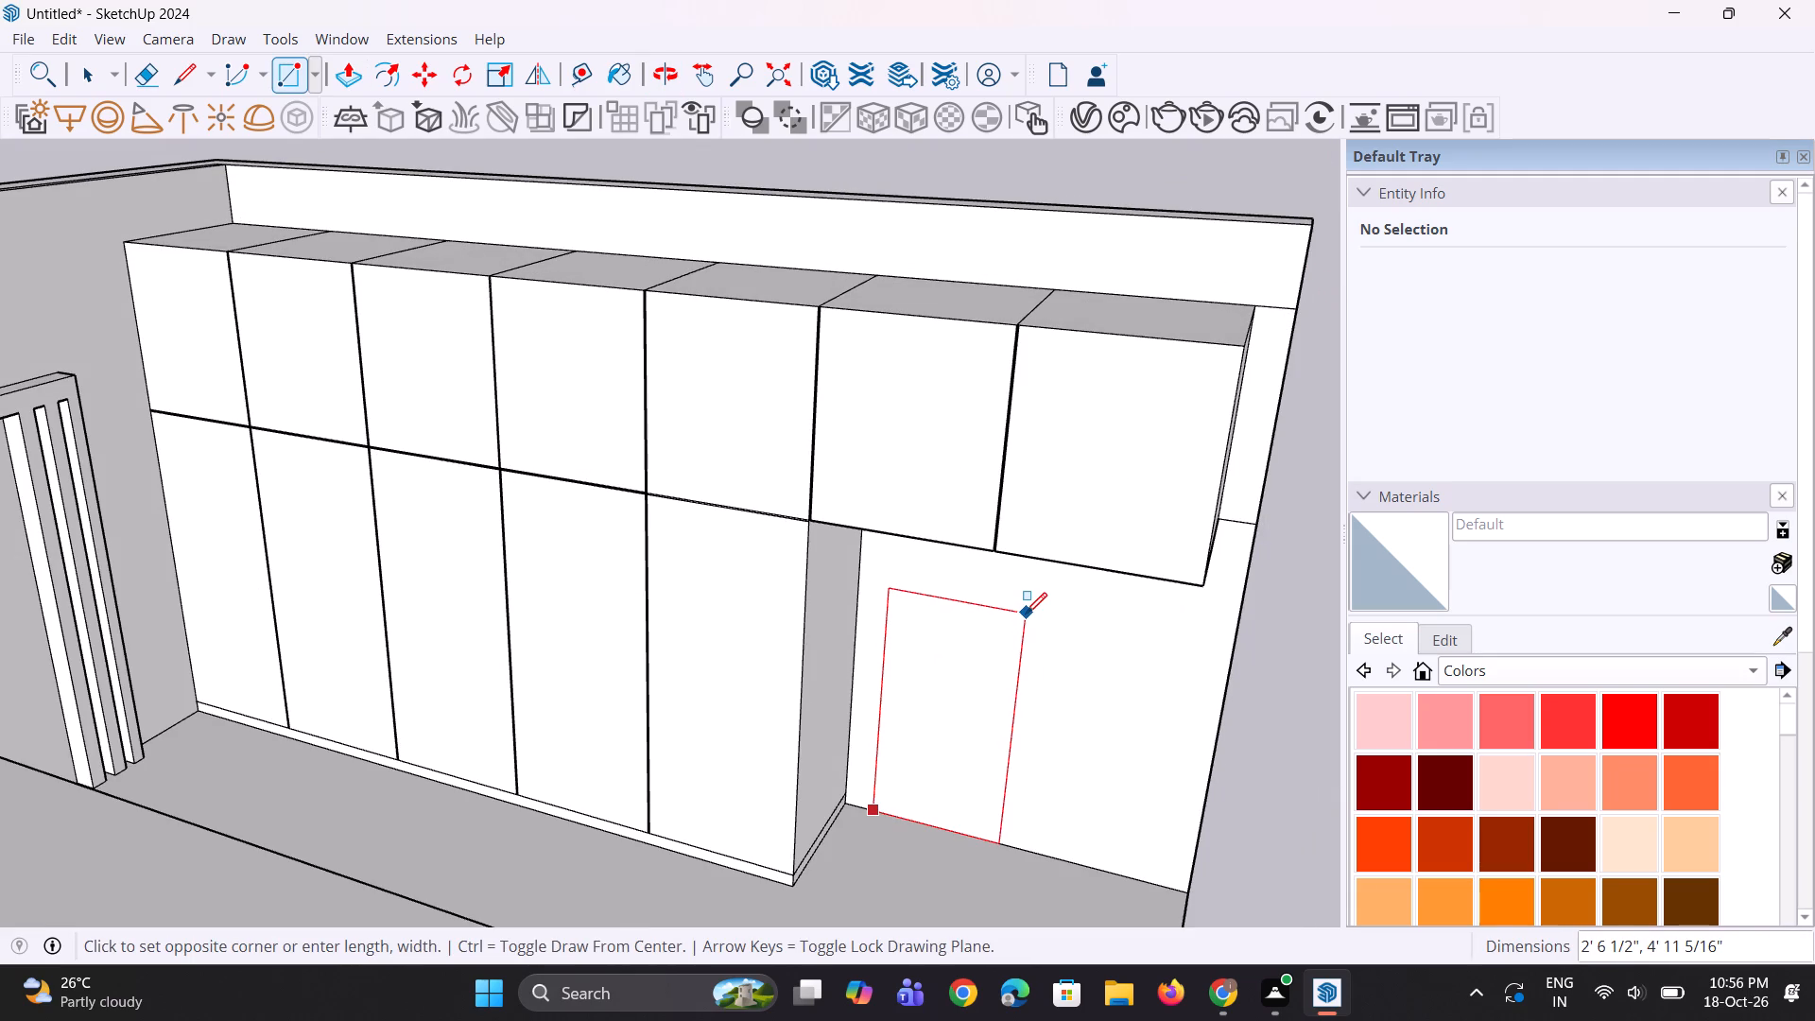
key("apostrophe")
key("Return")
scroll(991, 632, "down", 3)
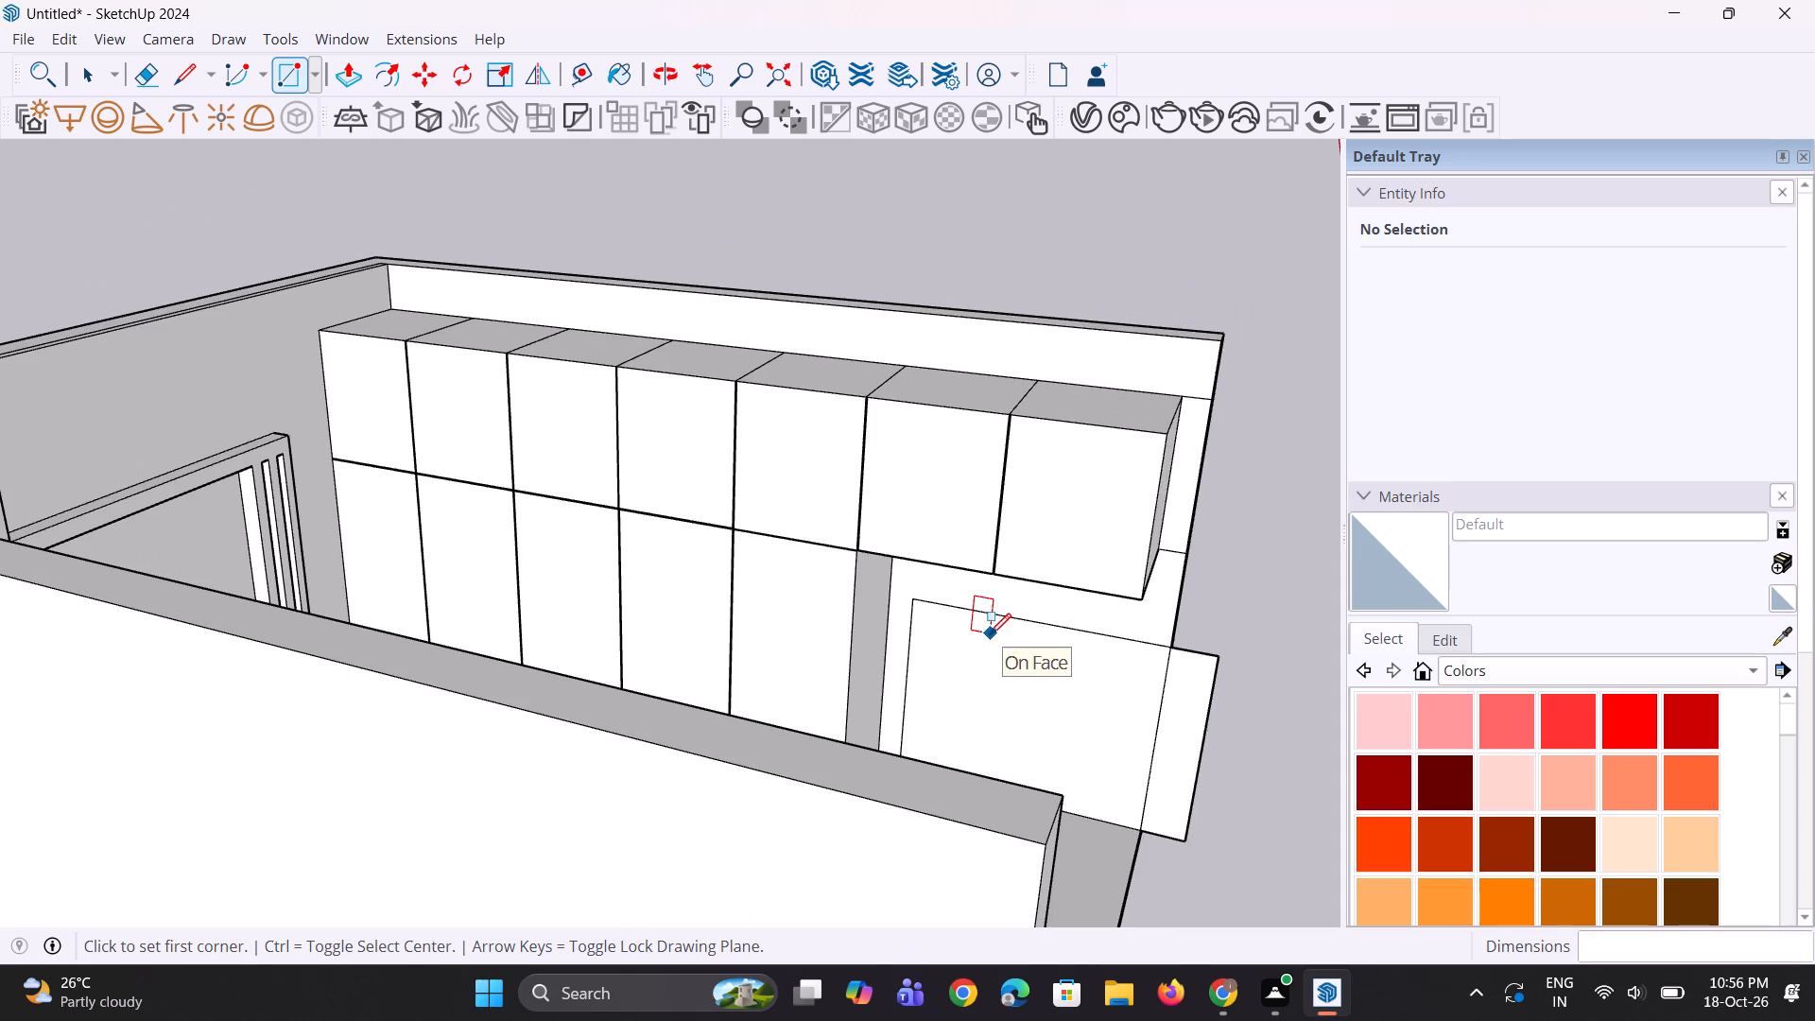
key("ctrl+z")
Draw a door rectangle about 4' wide and 6' 7" high from the floor edge on the wall beside the lower wardrobe.
scroll(969, 686, "up", 4)
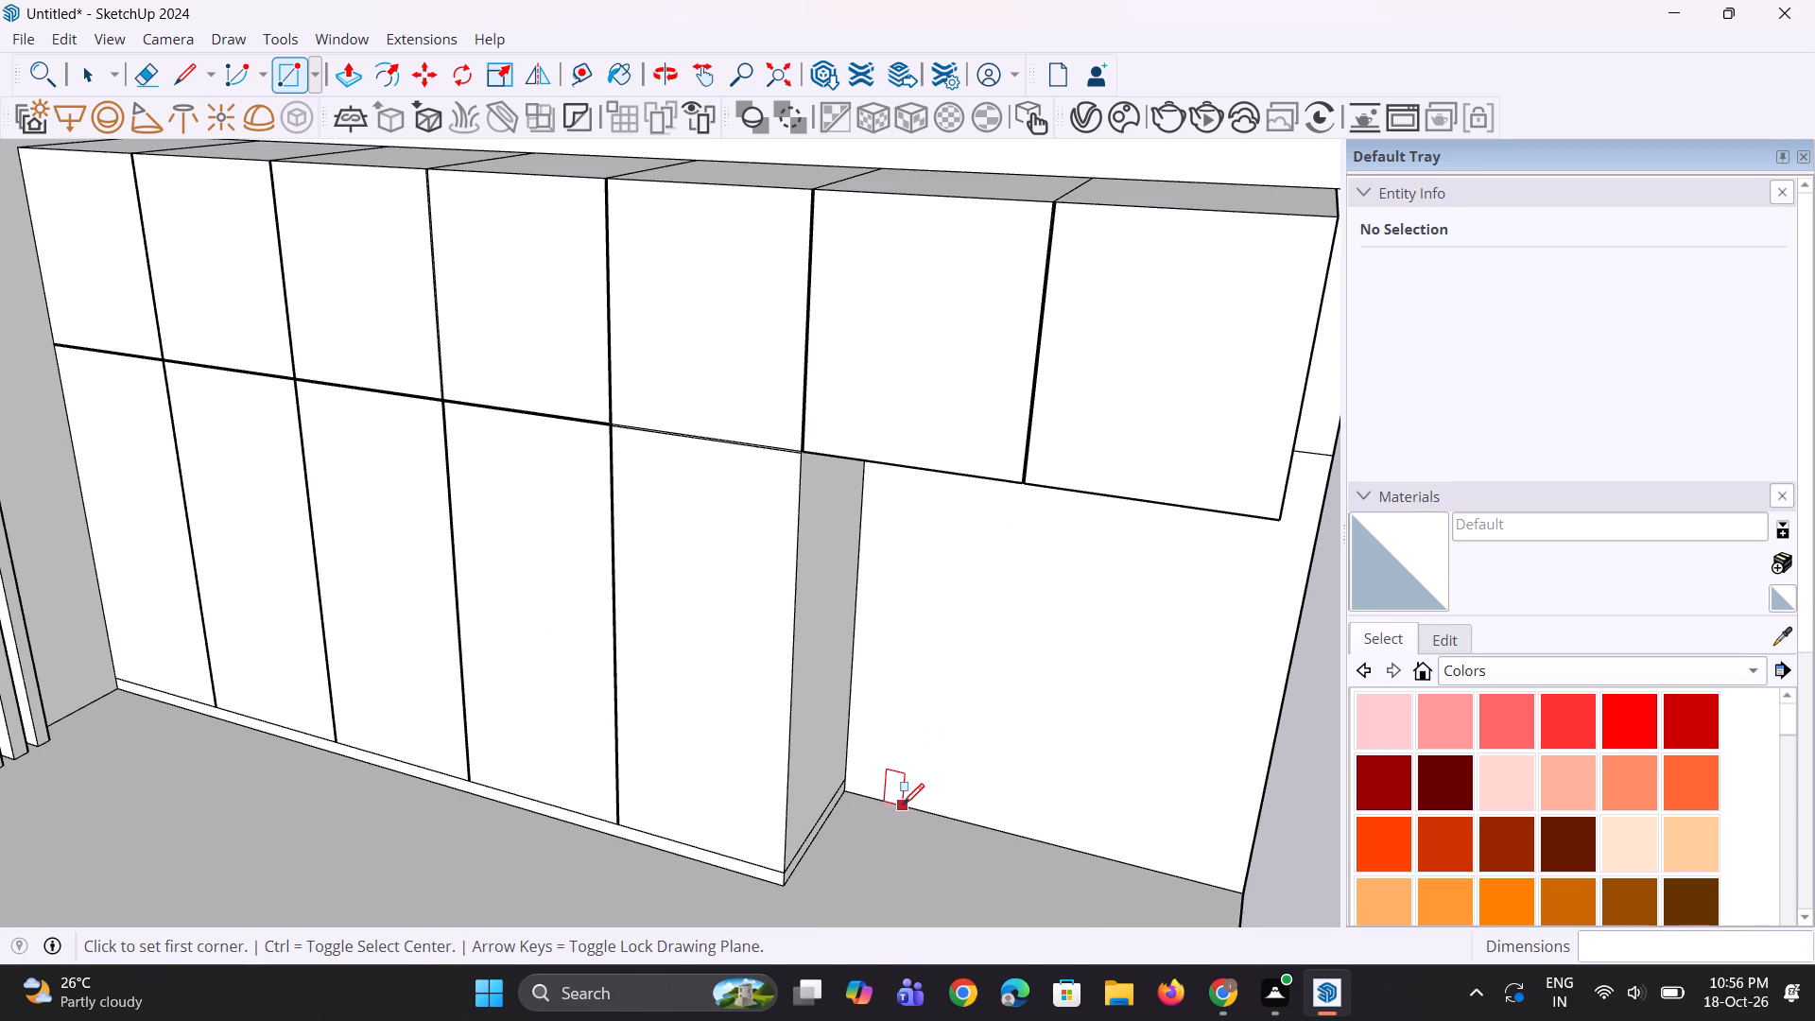
left_click(903, 805)
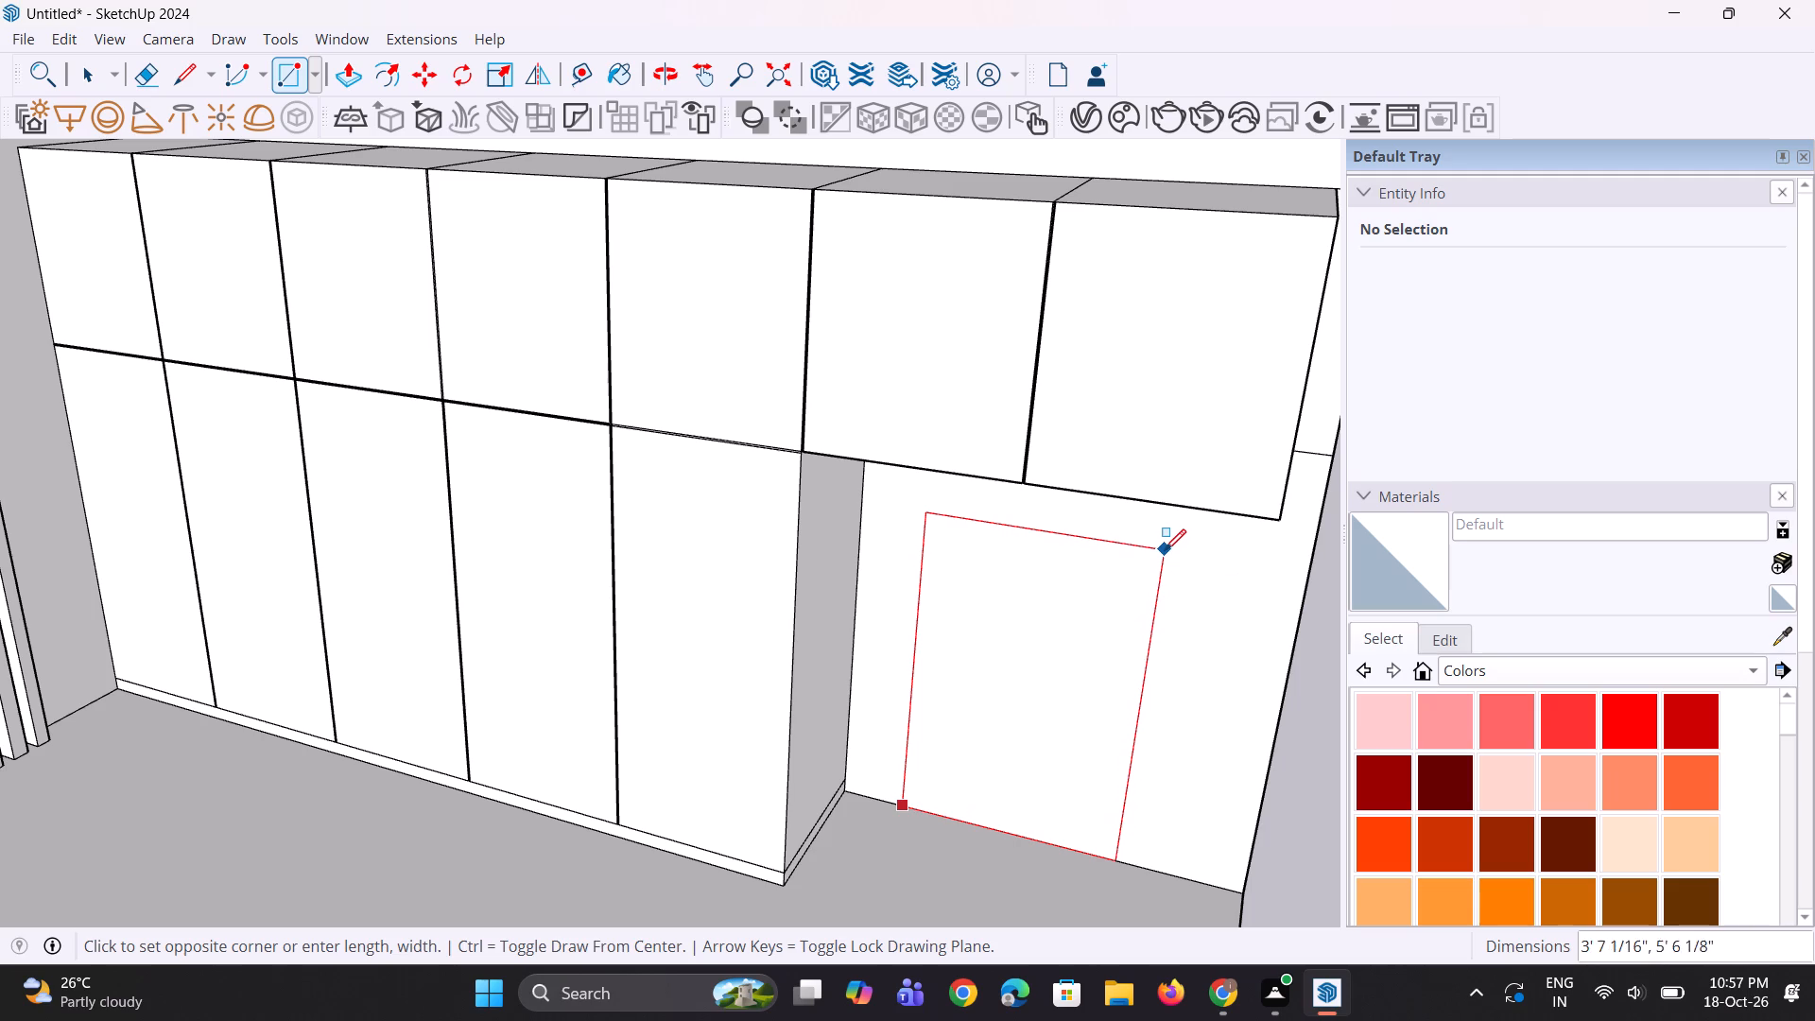
middle_click_drag(1165, 536, 1165, 521)
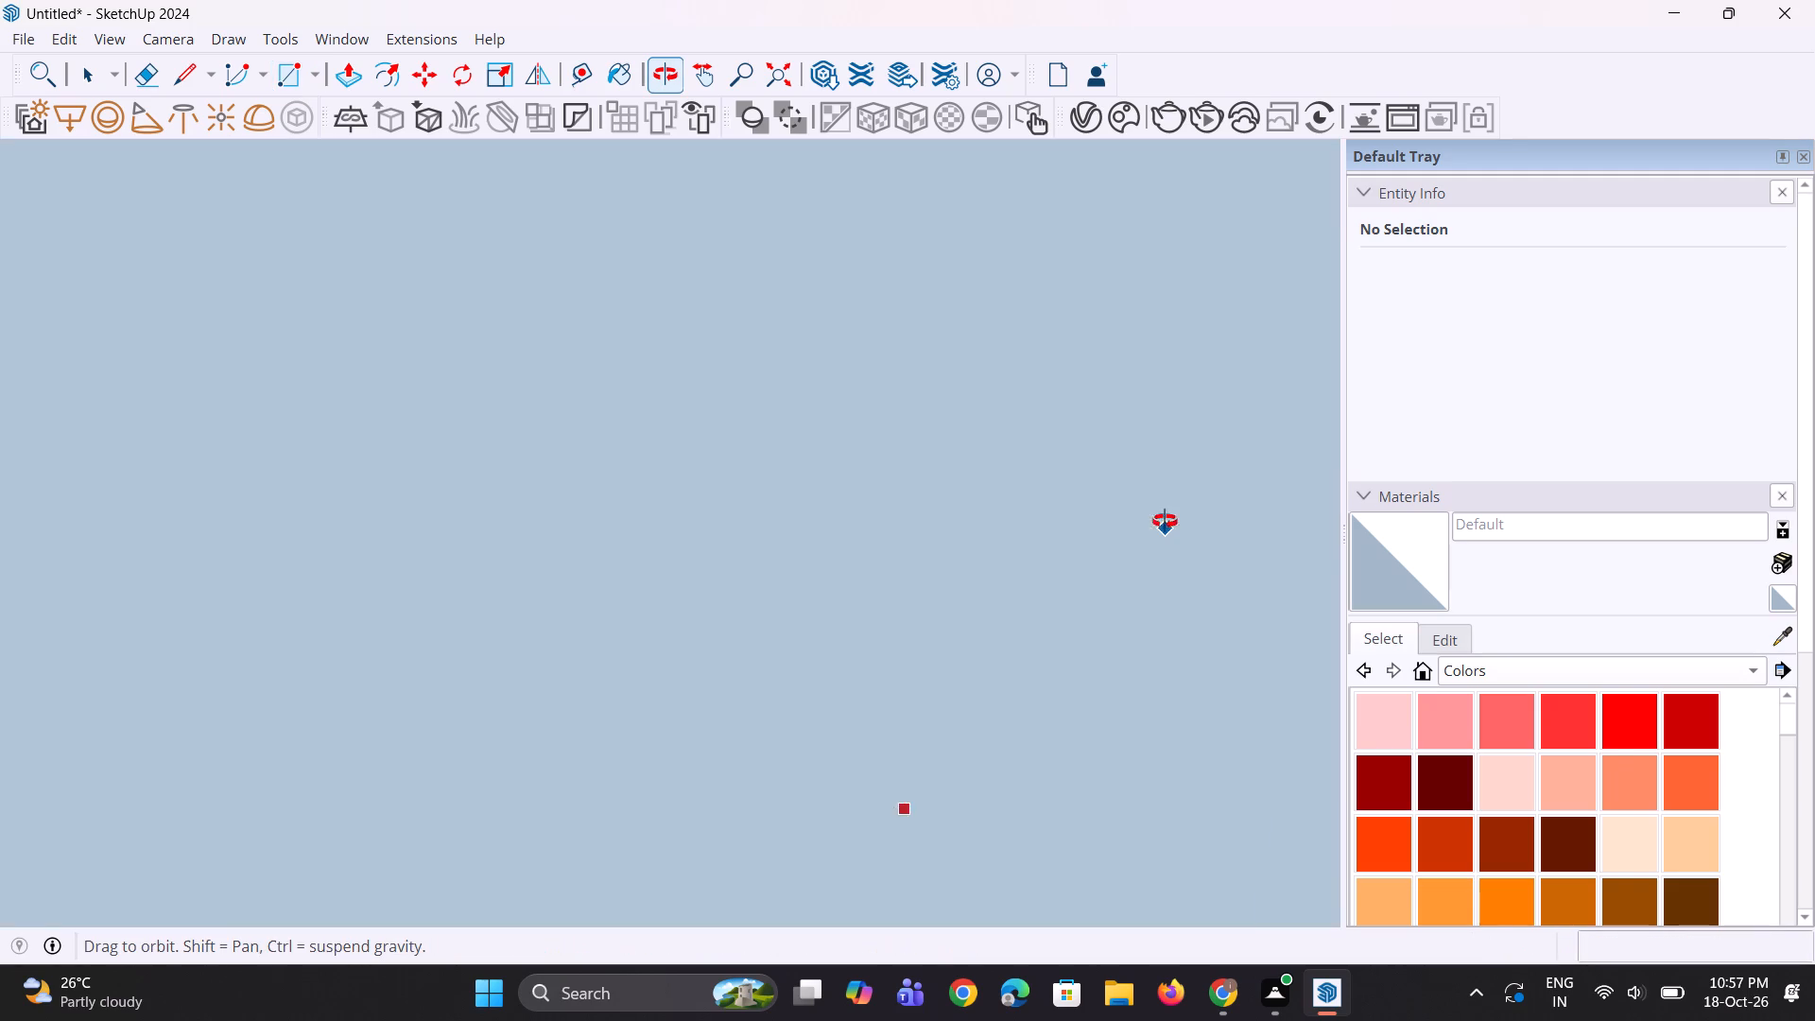
middle_click_drag(1165, 521, 997, 431)
scroll(1046, 545, "up", 3)
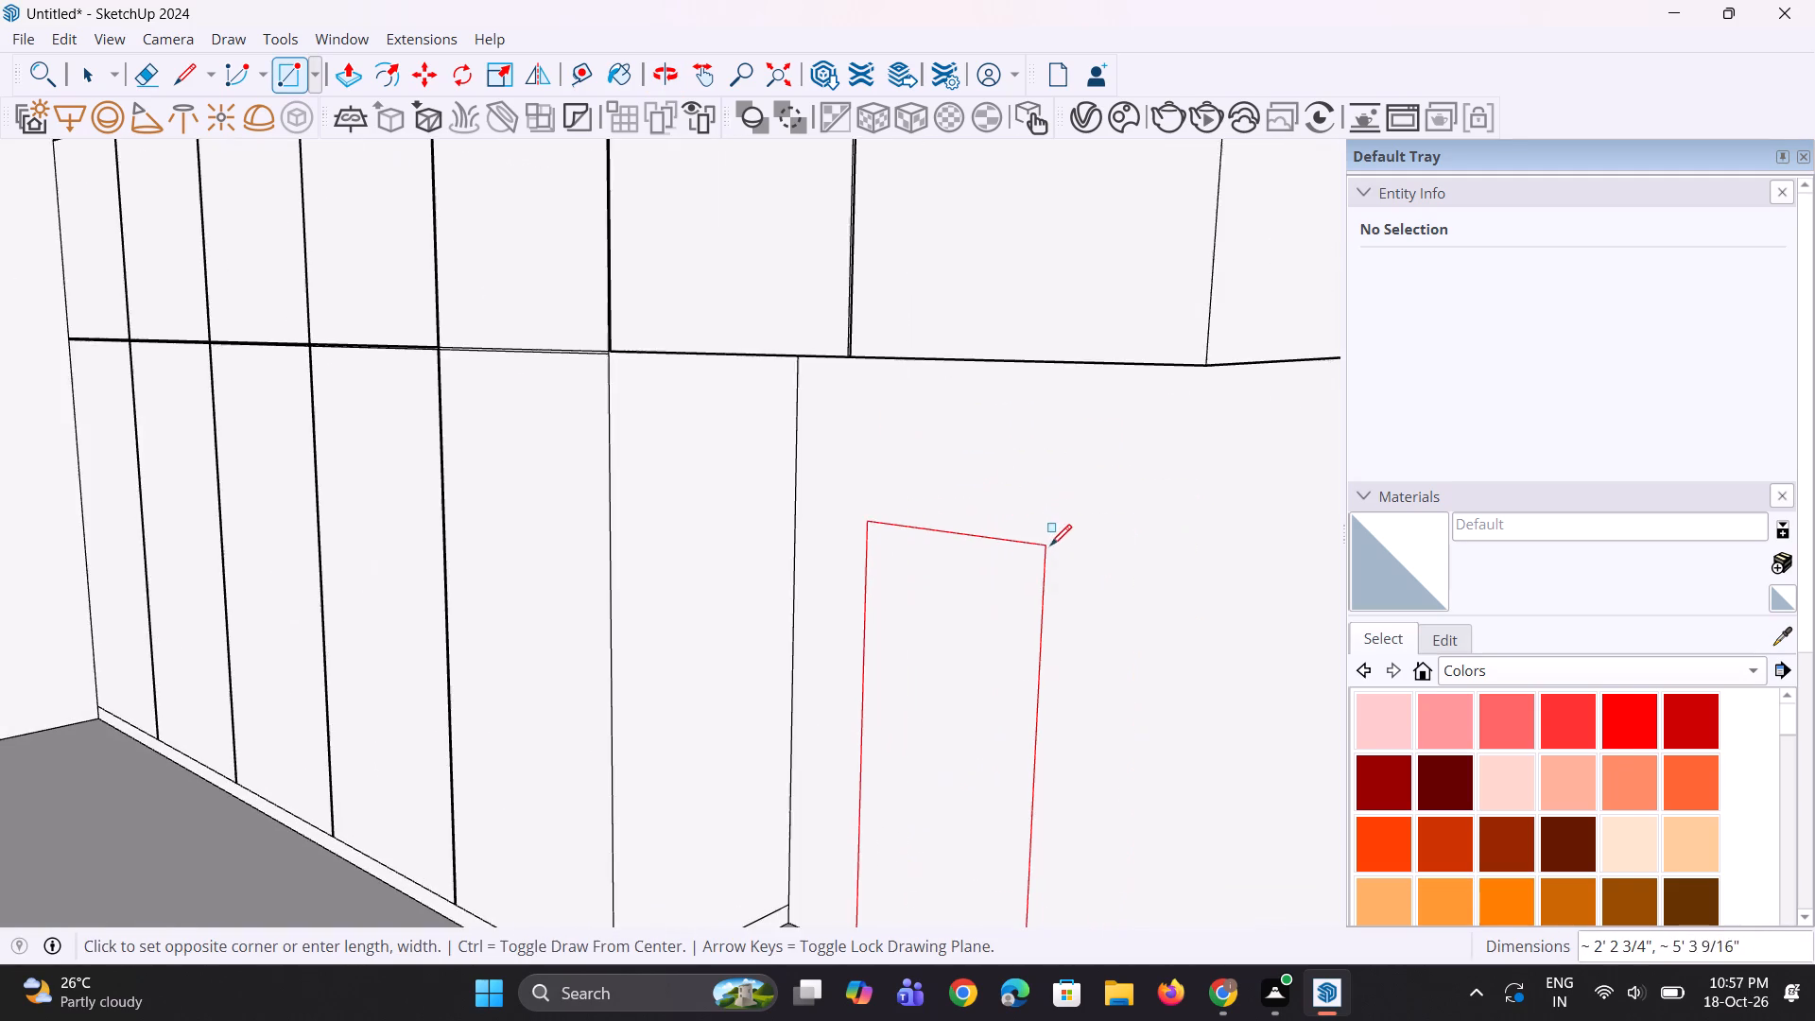
scroll(1061, 551, "up", 2)
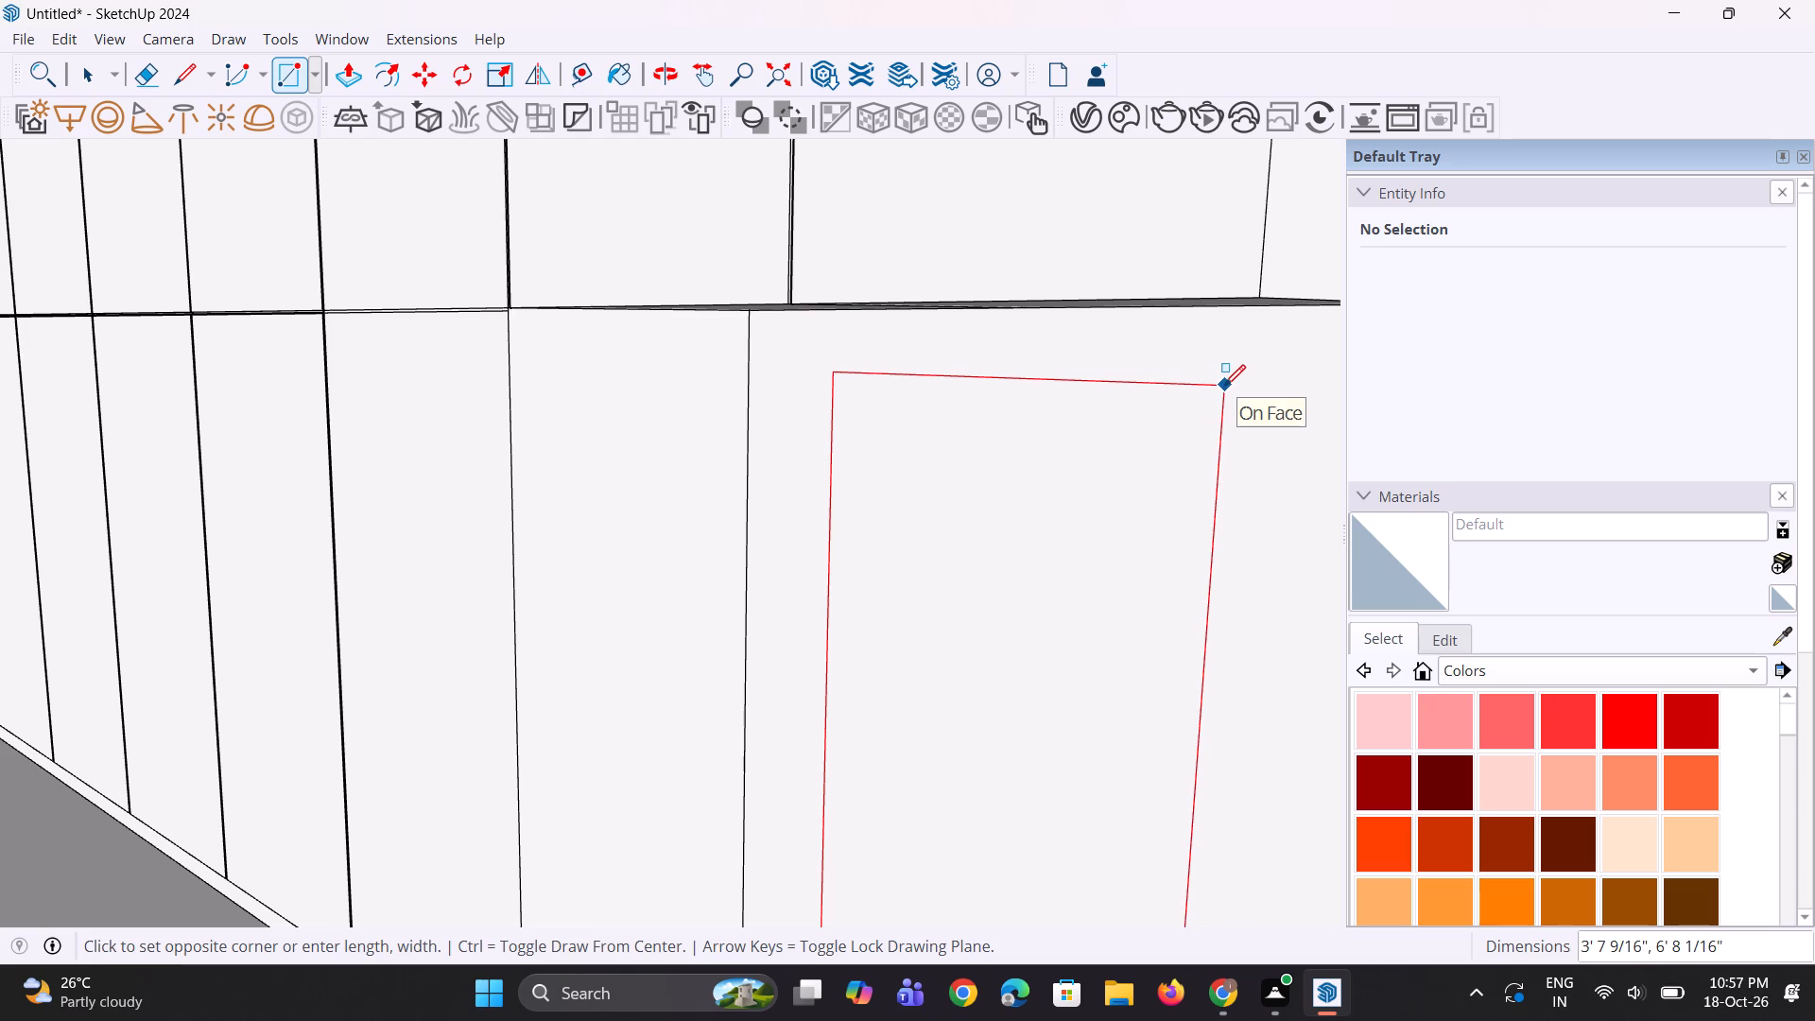
left_click(1277, 394)
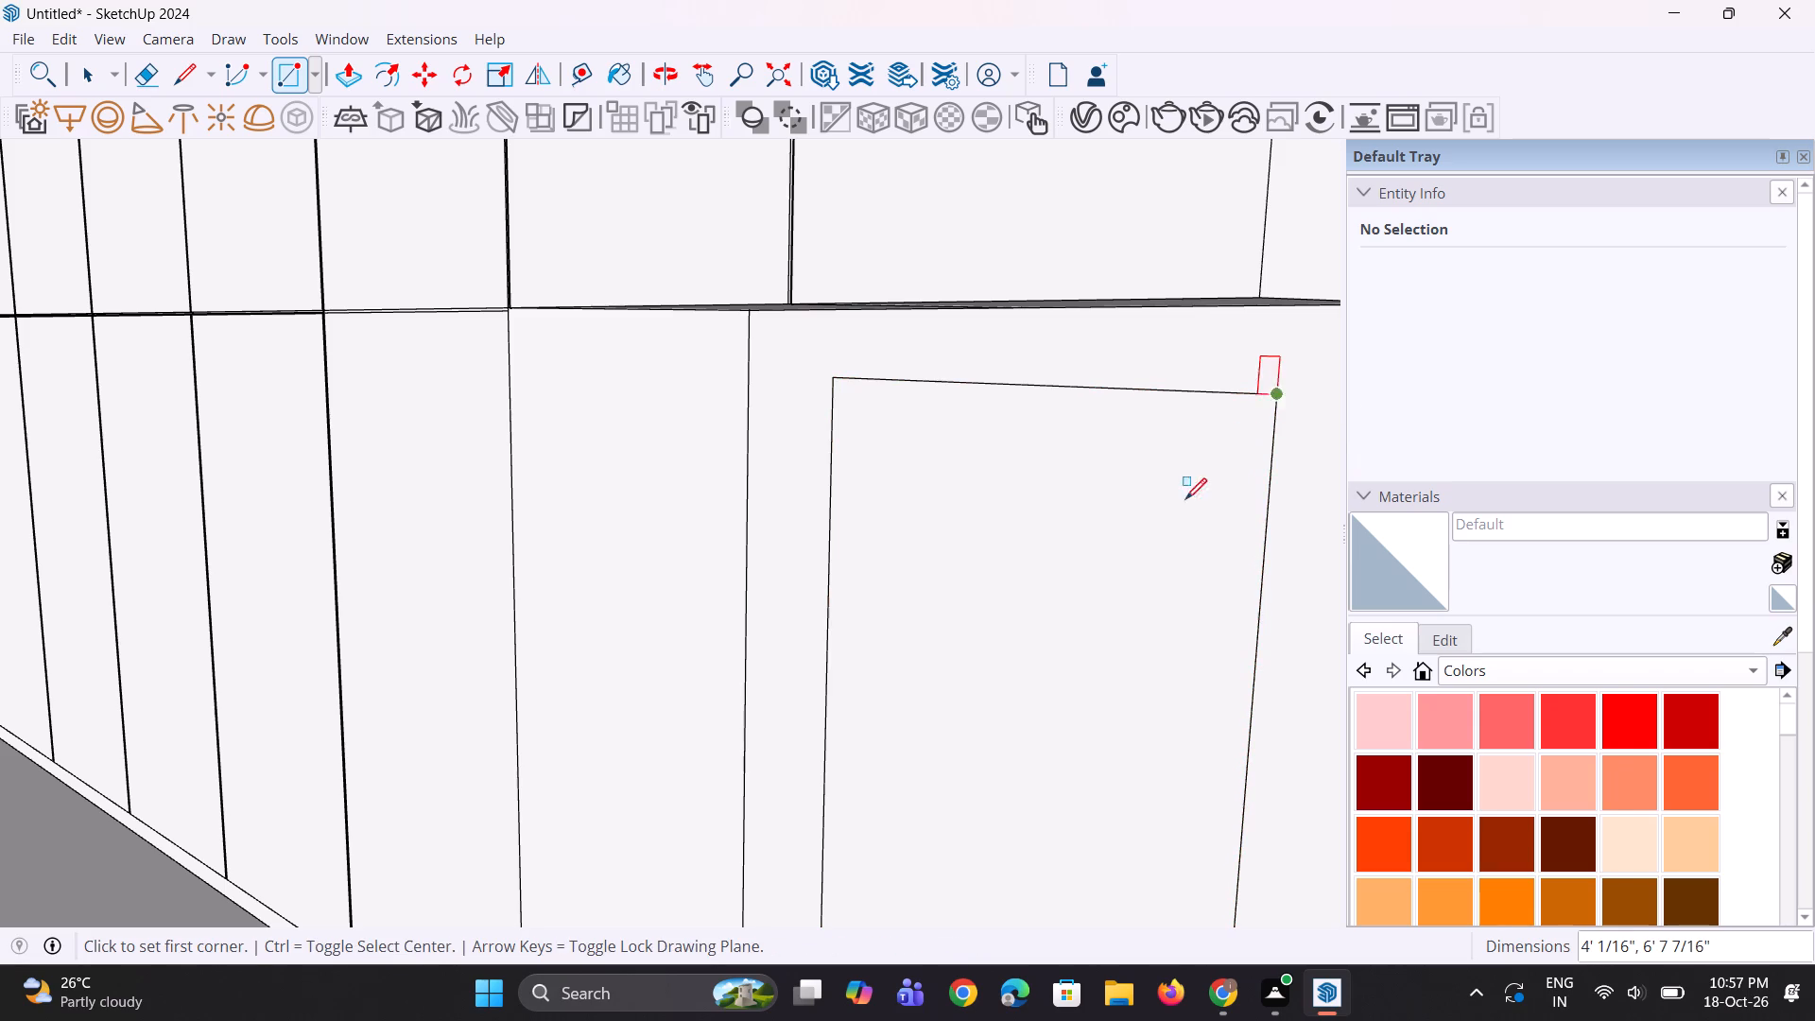
Offset the door rectangle outward to outline a narrow frame around it on the wall, and clear the selection.
scroll(1064, 596, "down", 10)
middle_click_drag(1028, 651, 1002, 627)
key("space")
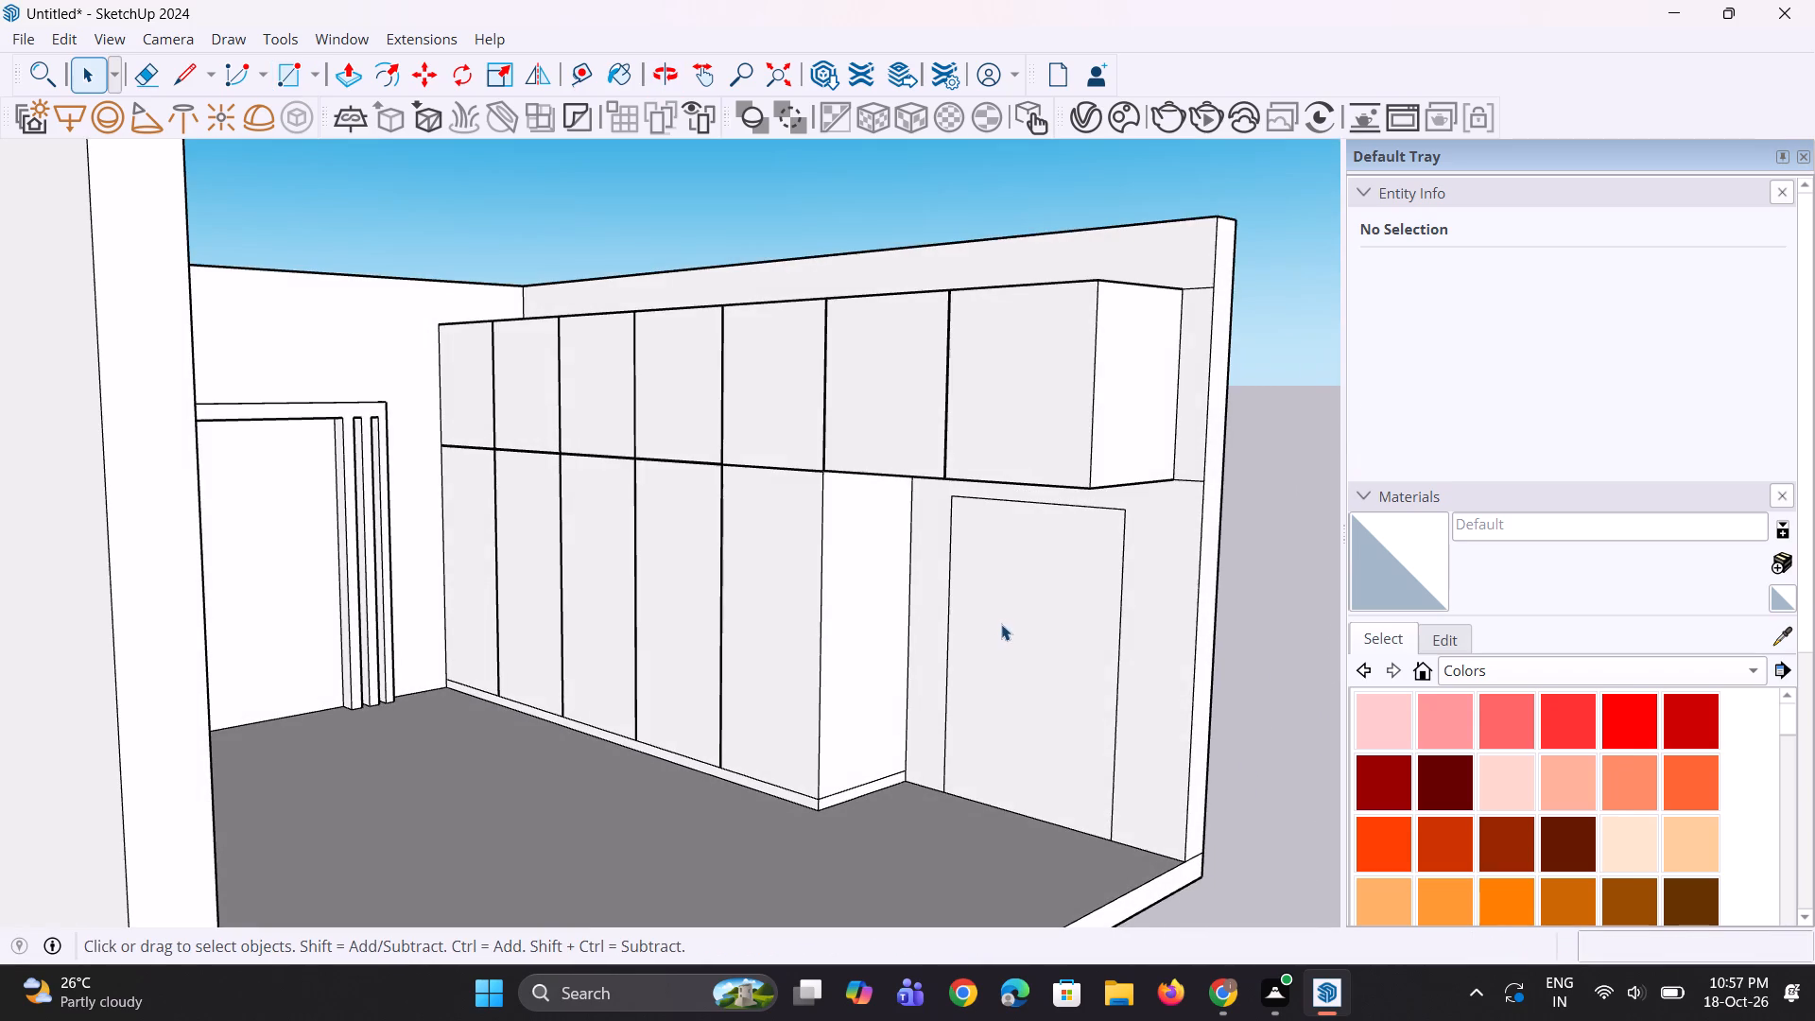
key("space")
scroll(992, 659, "down", 5)
left_click(1028, 682)
scroll(904, 652, "down", 5)
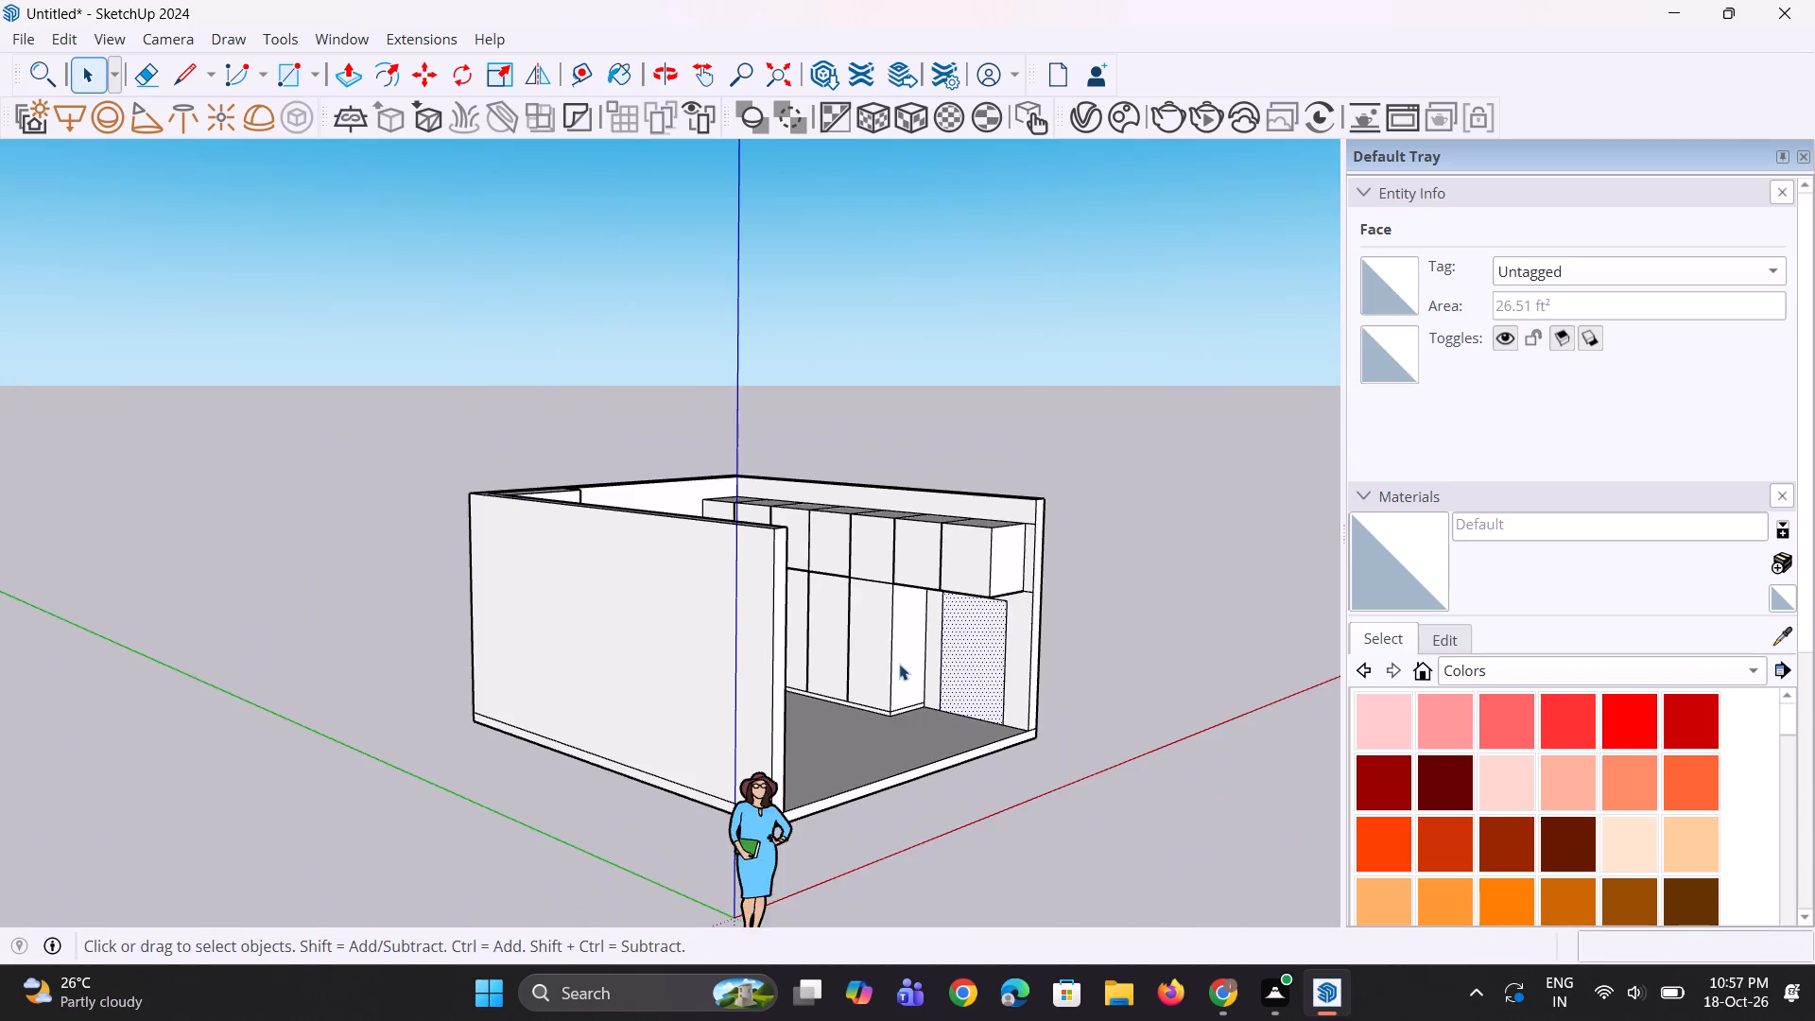
middle_click_drag(900, 668, 925, 673)
scroll(951, 650, "up", 5)
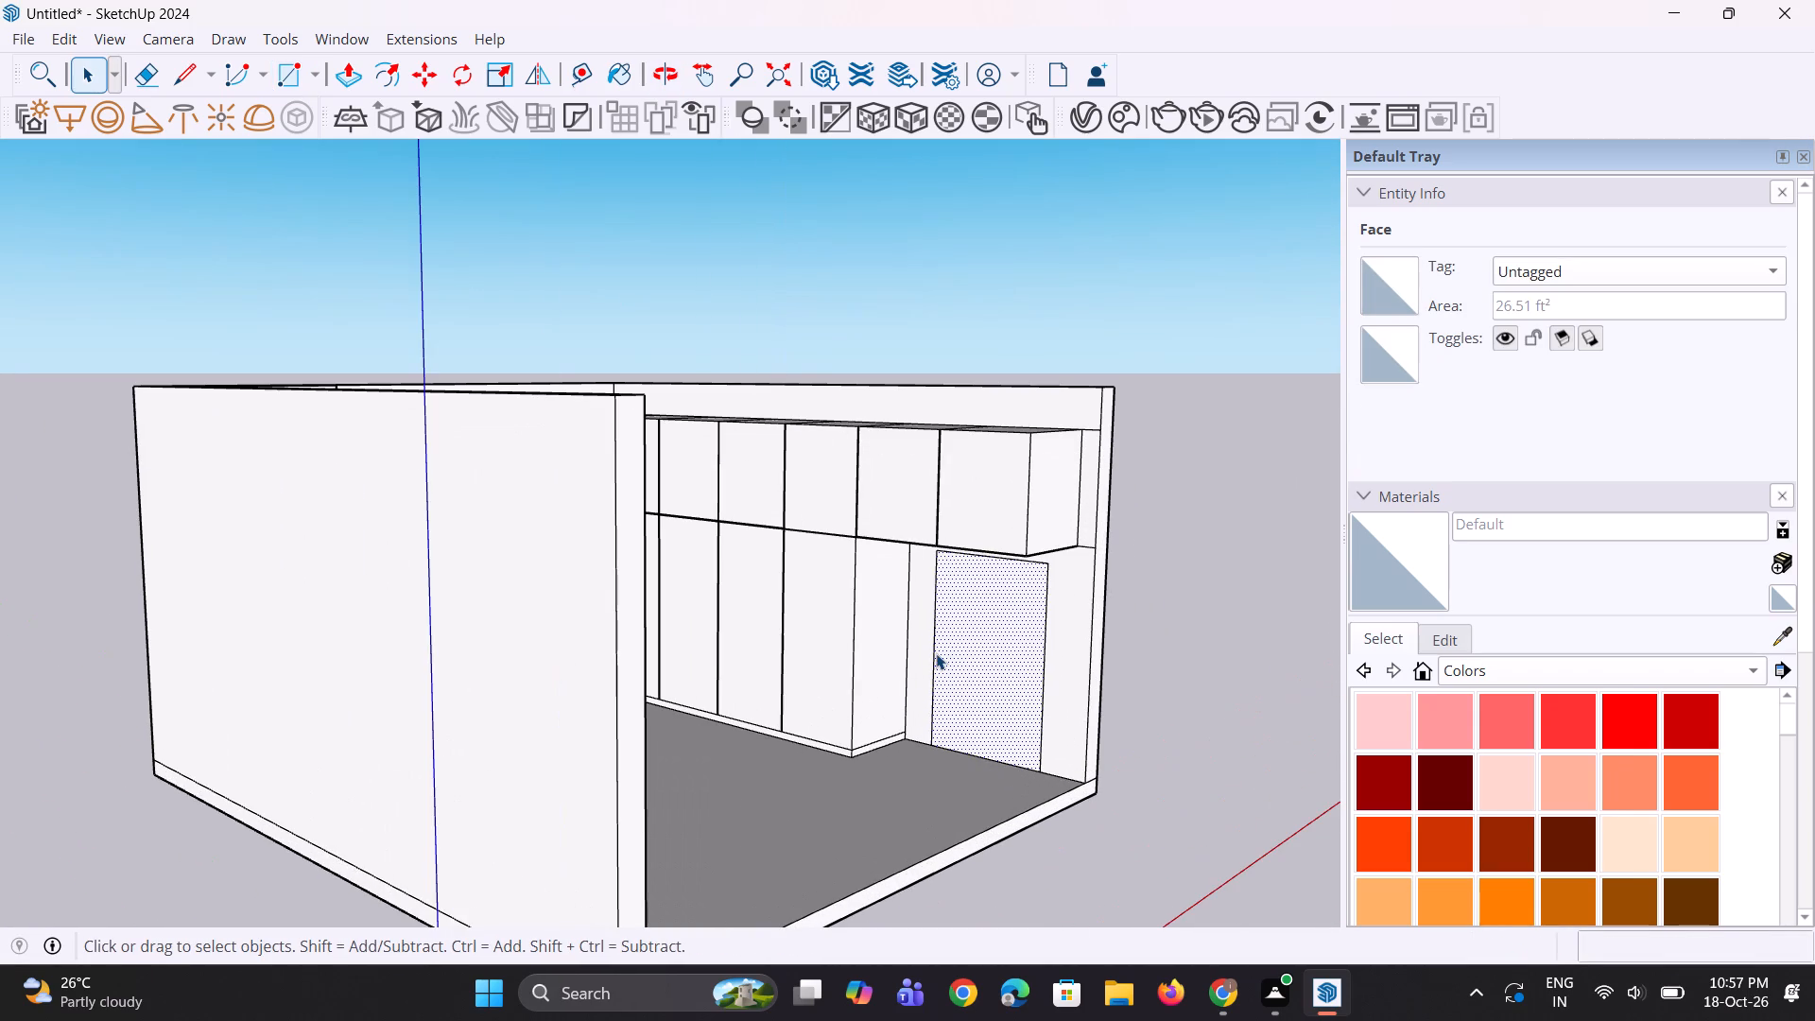
key("f")
left_click(931, 651)
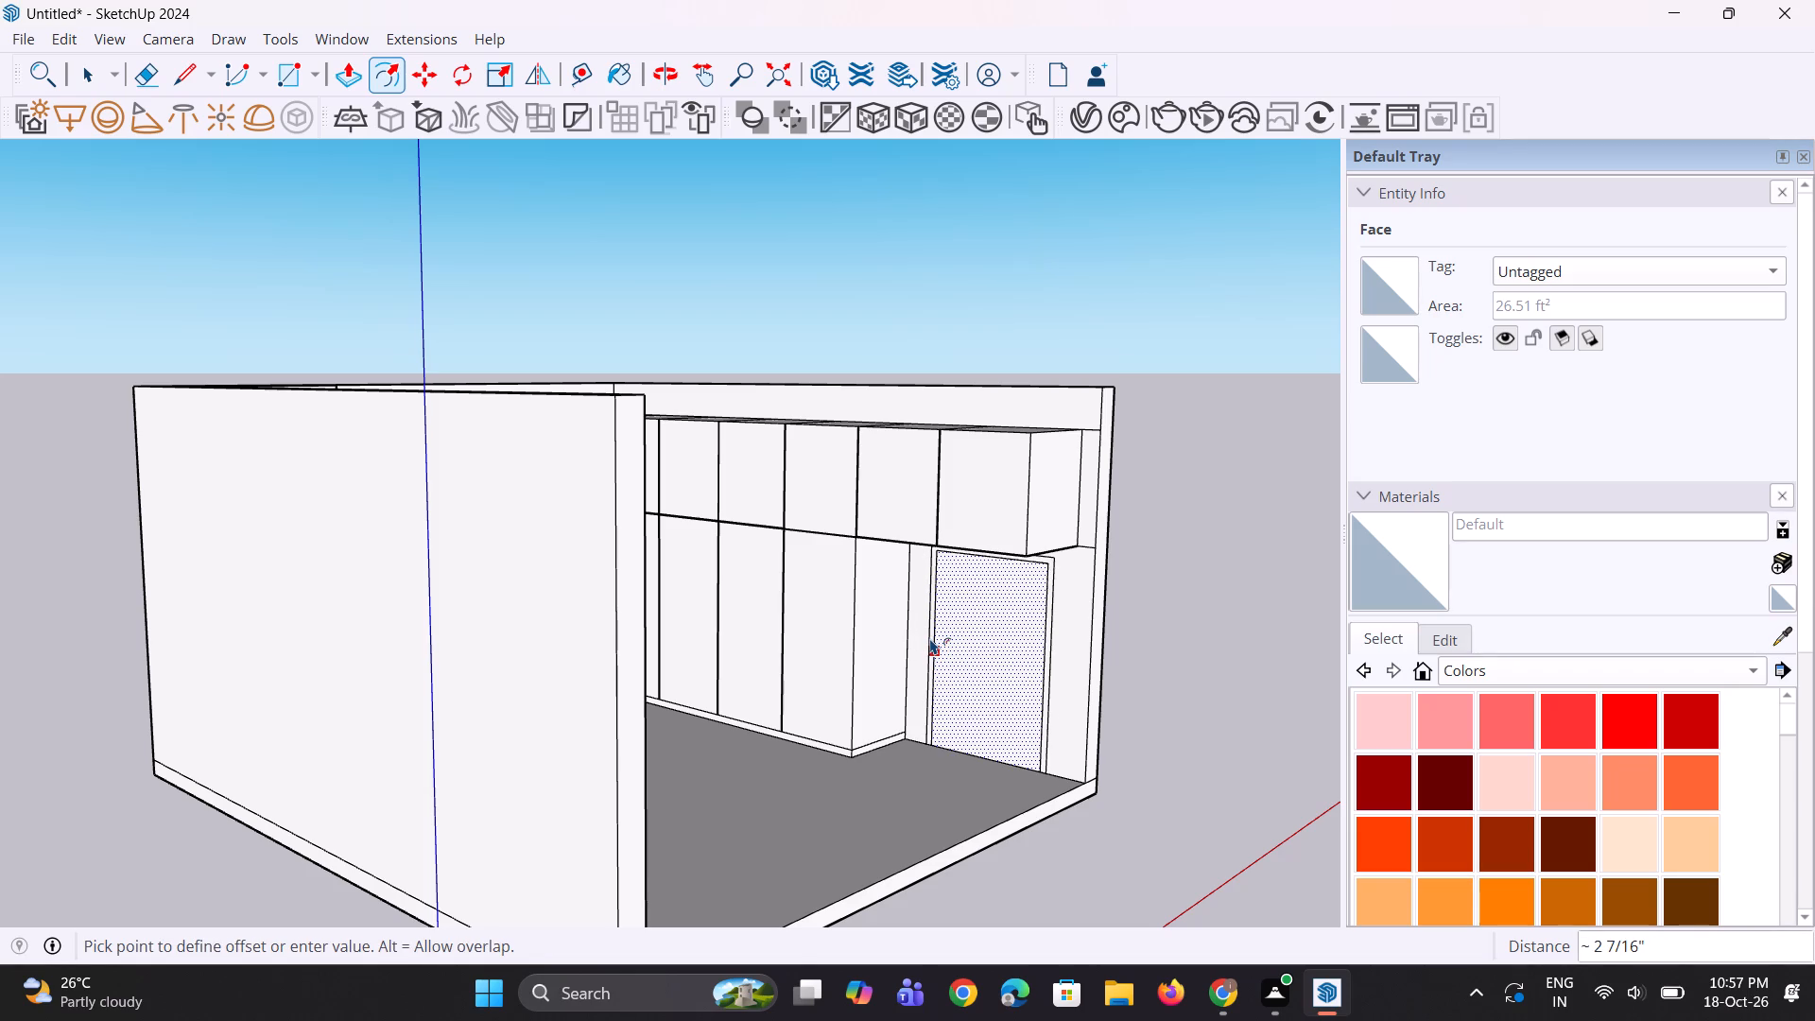
key("Escape")
middle_click_drag(1026, 713, 1009, 624)
scroll(904, 541, "up", 2)
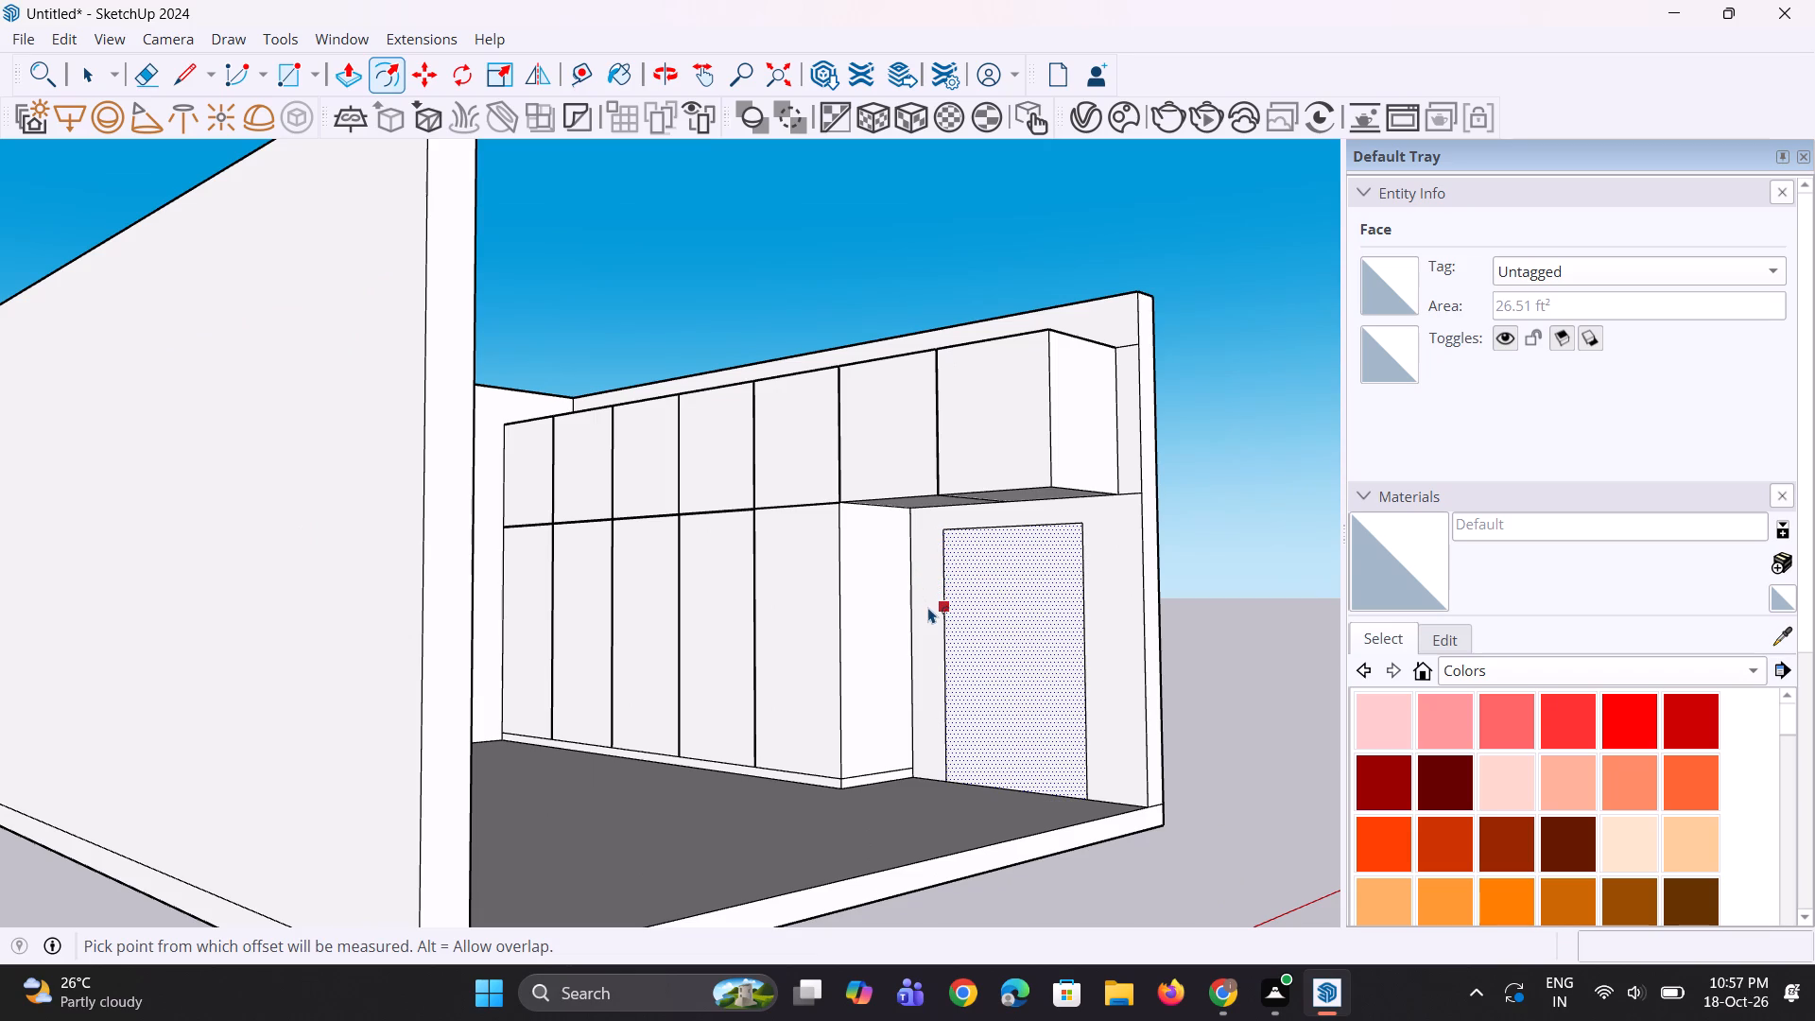
left_click(928, 607)
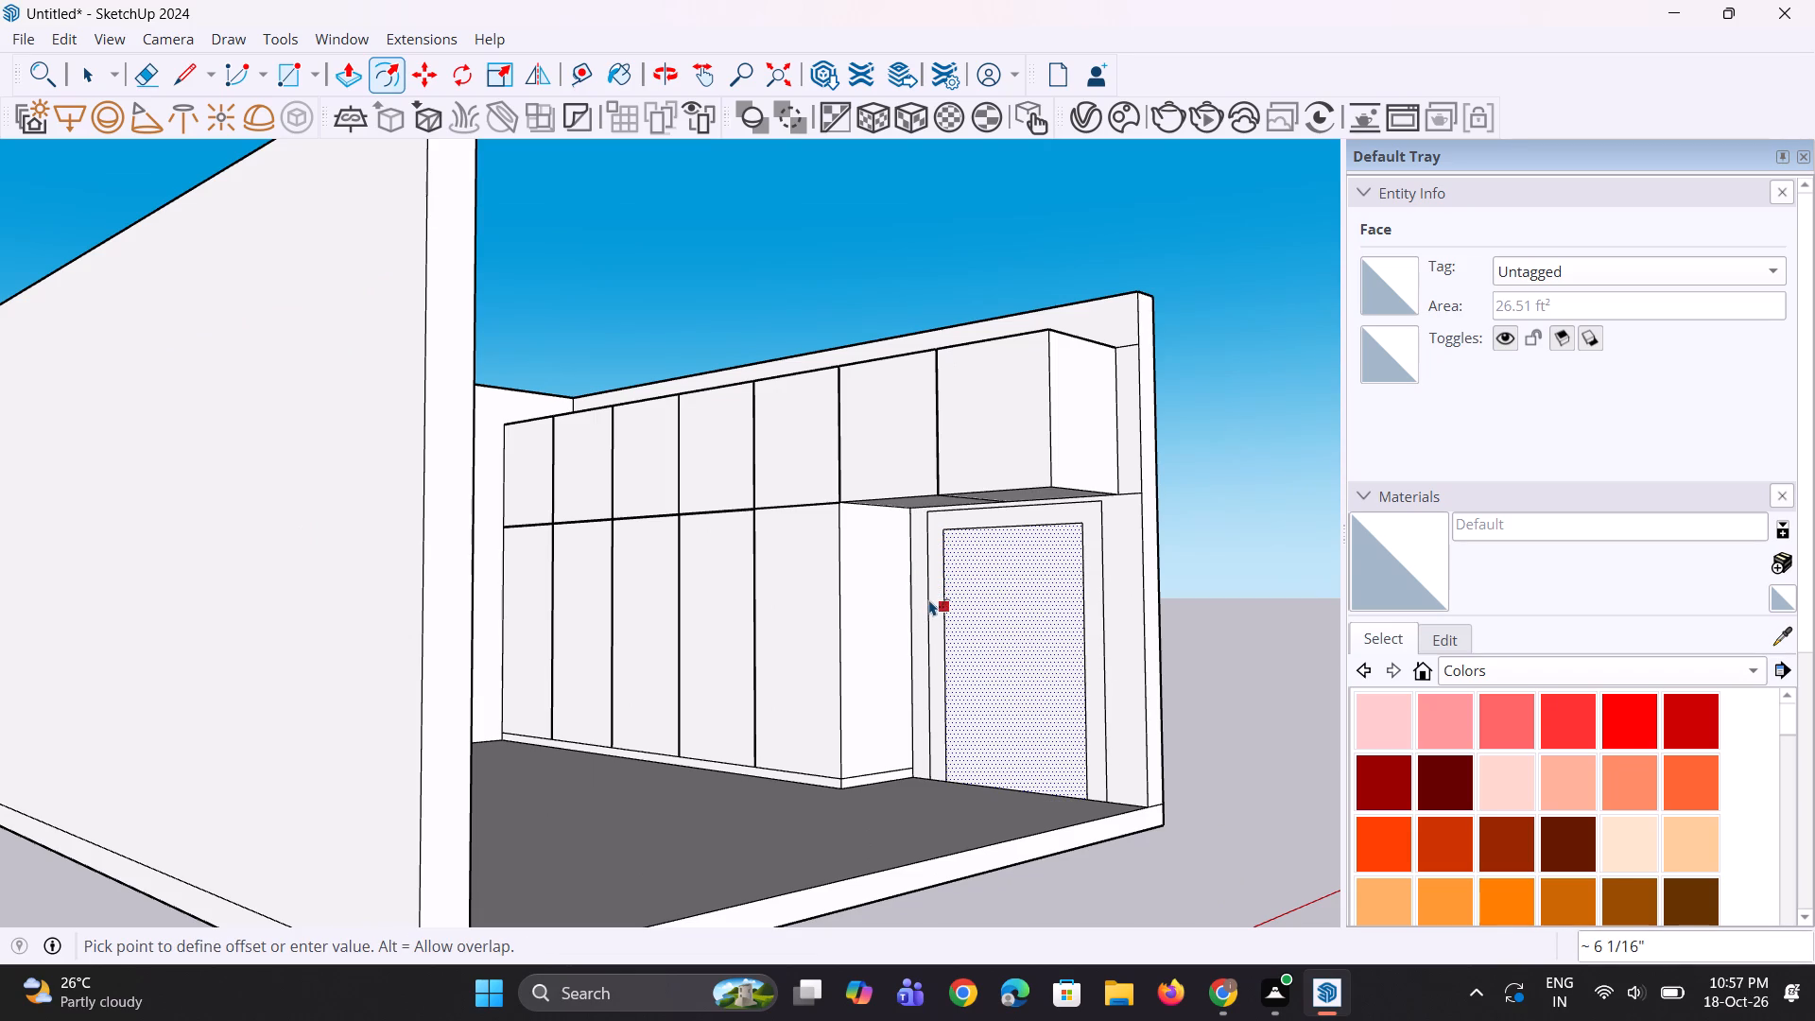
left_click(934, 599)
key("space")
key("space")
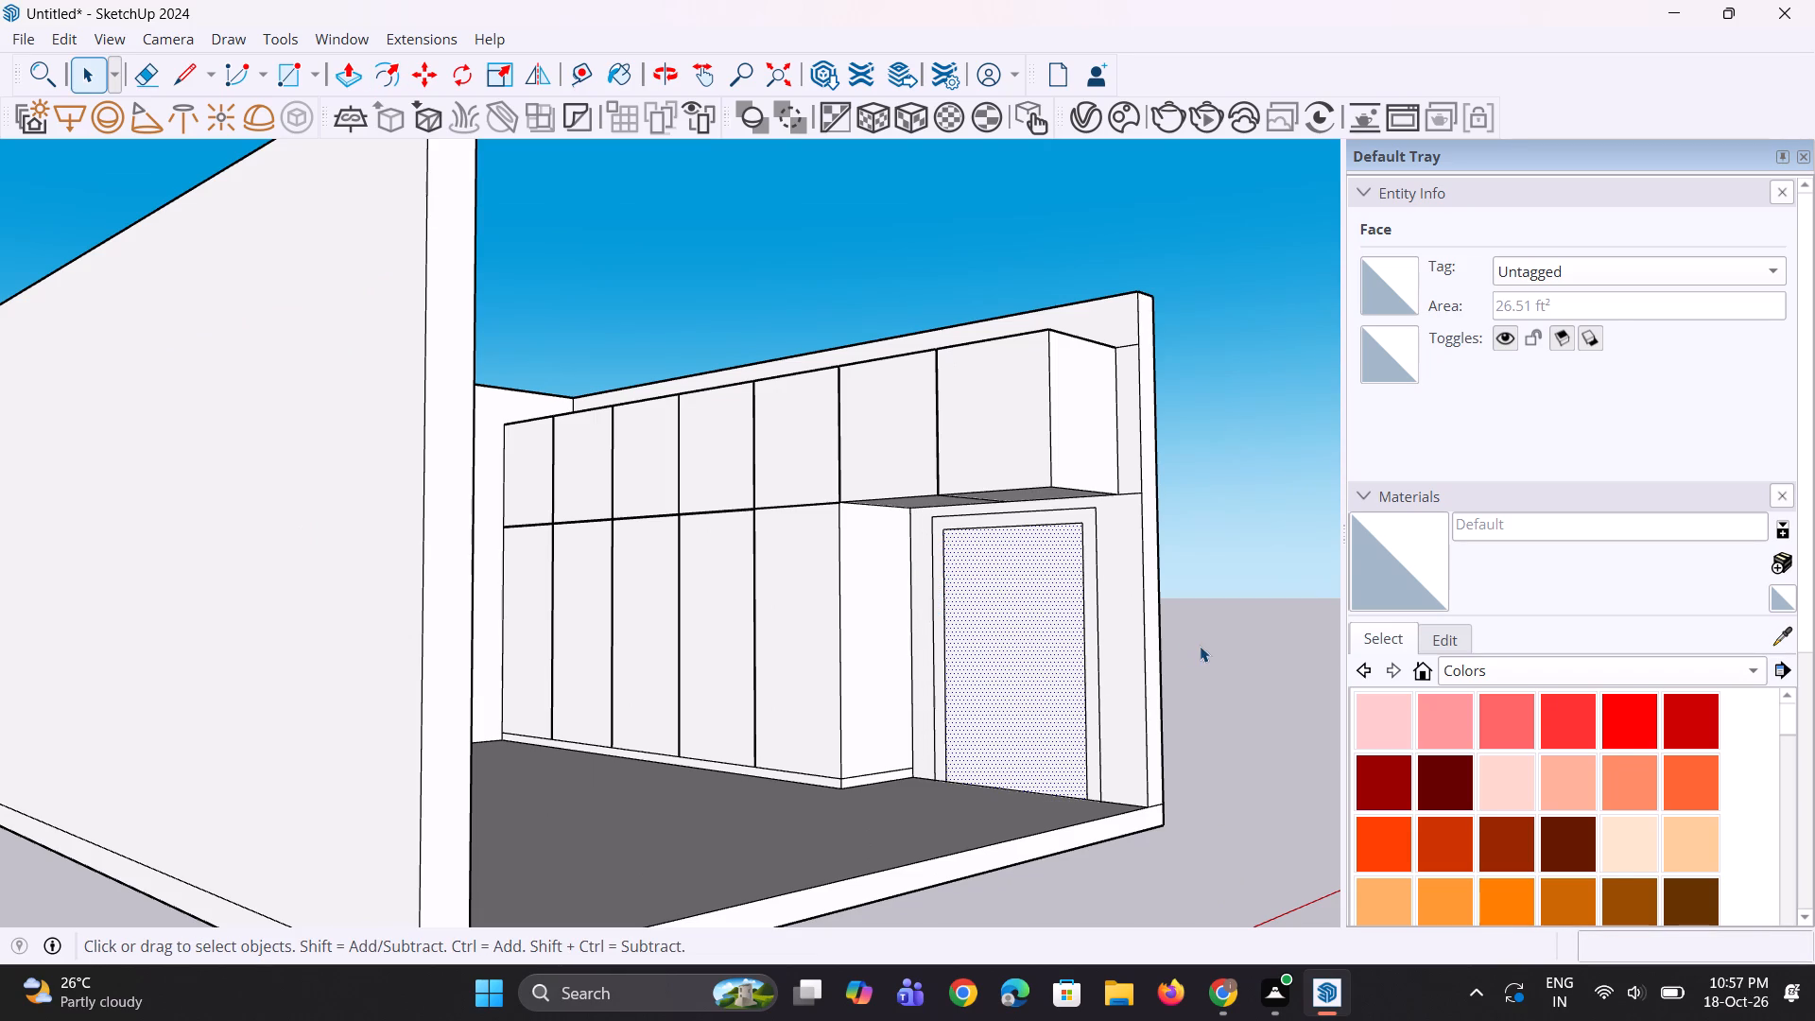
left_click(1200, 646)
Push/Pull the outlined door frame face out of the wall by about 3 7/16".
scroll(978, 655, "up", 3)
key("p")
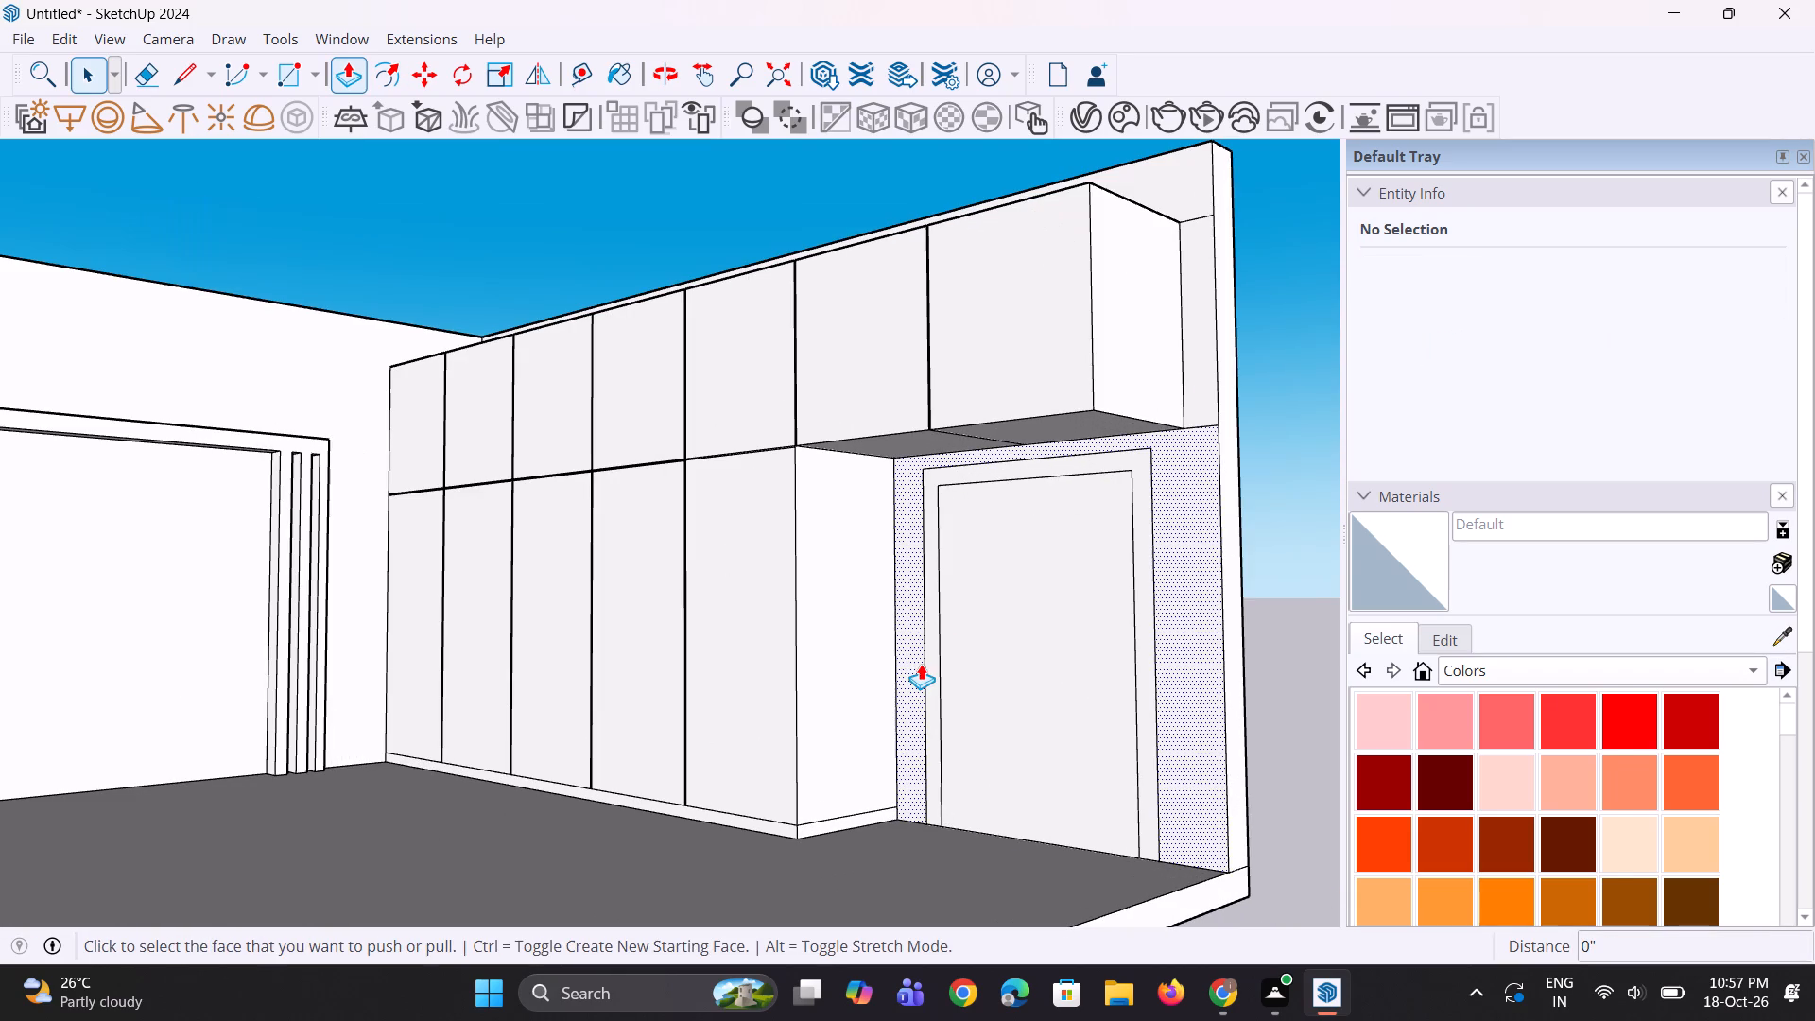
left_click(934, 680)
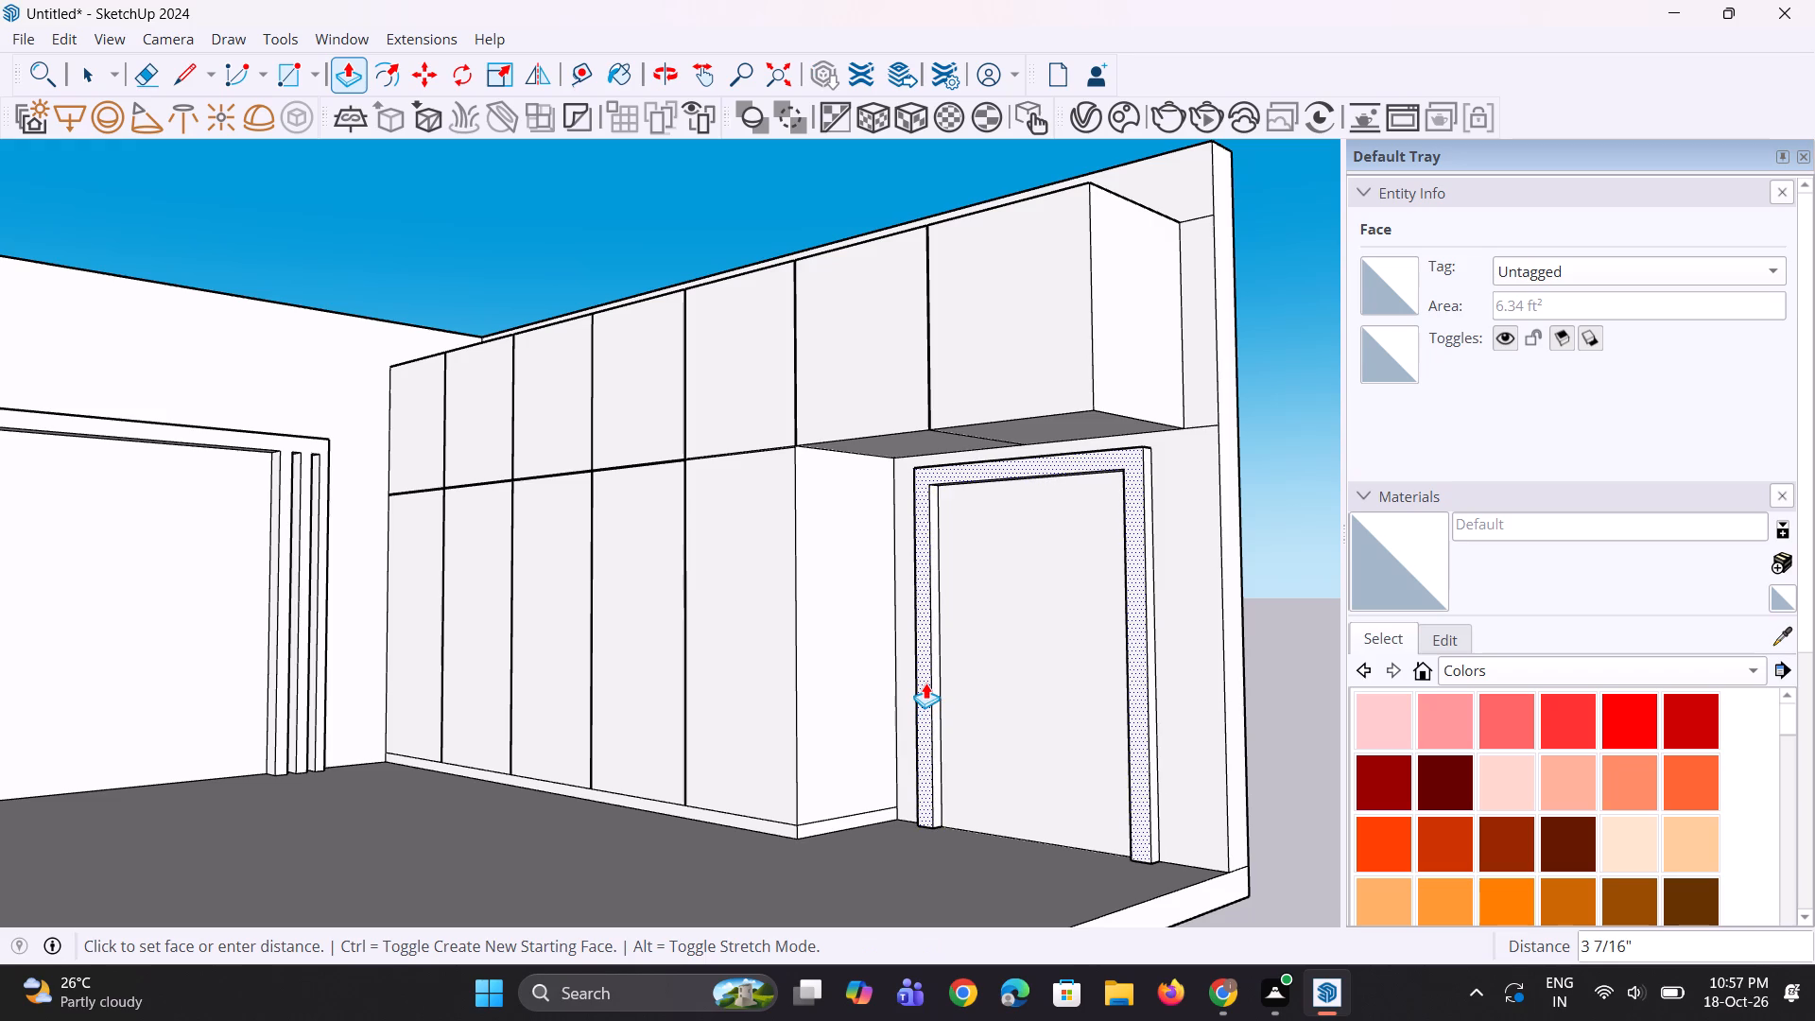
left_click(925, 683)
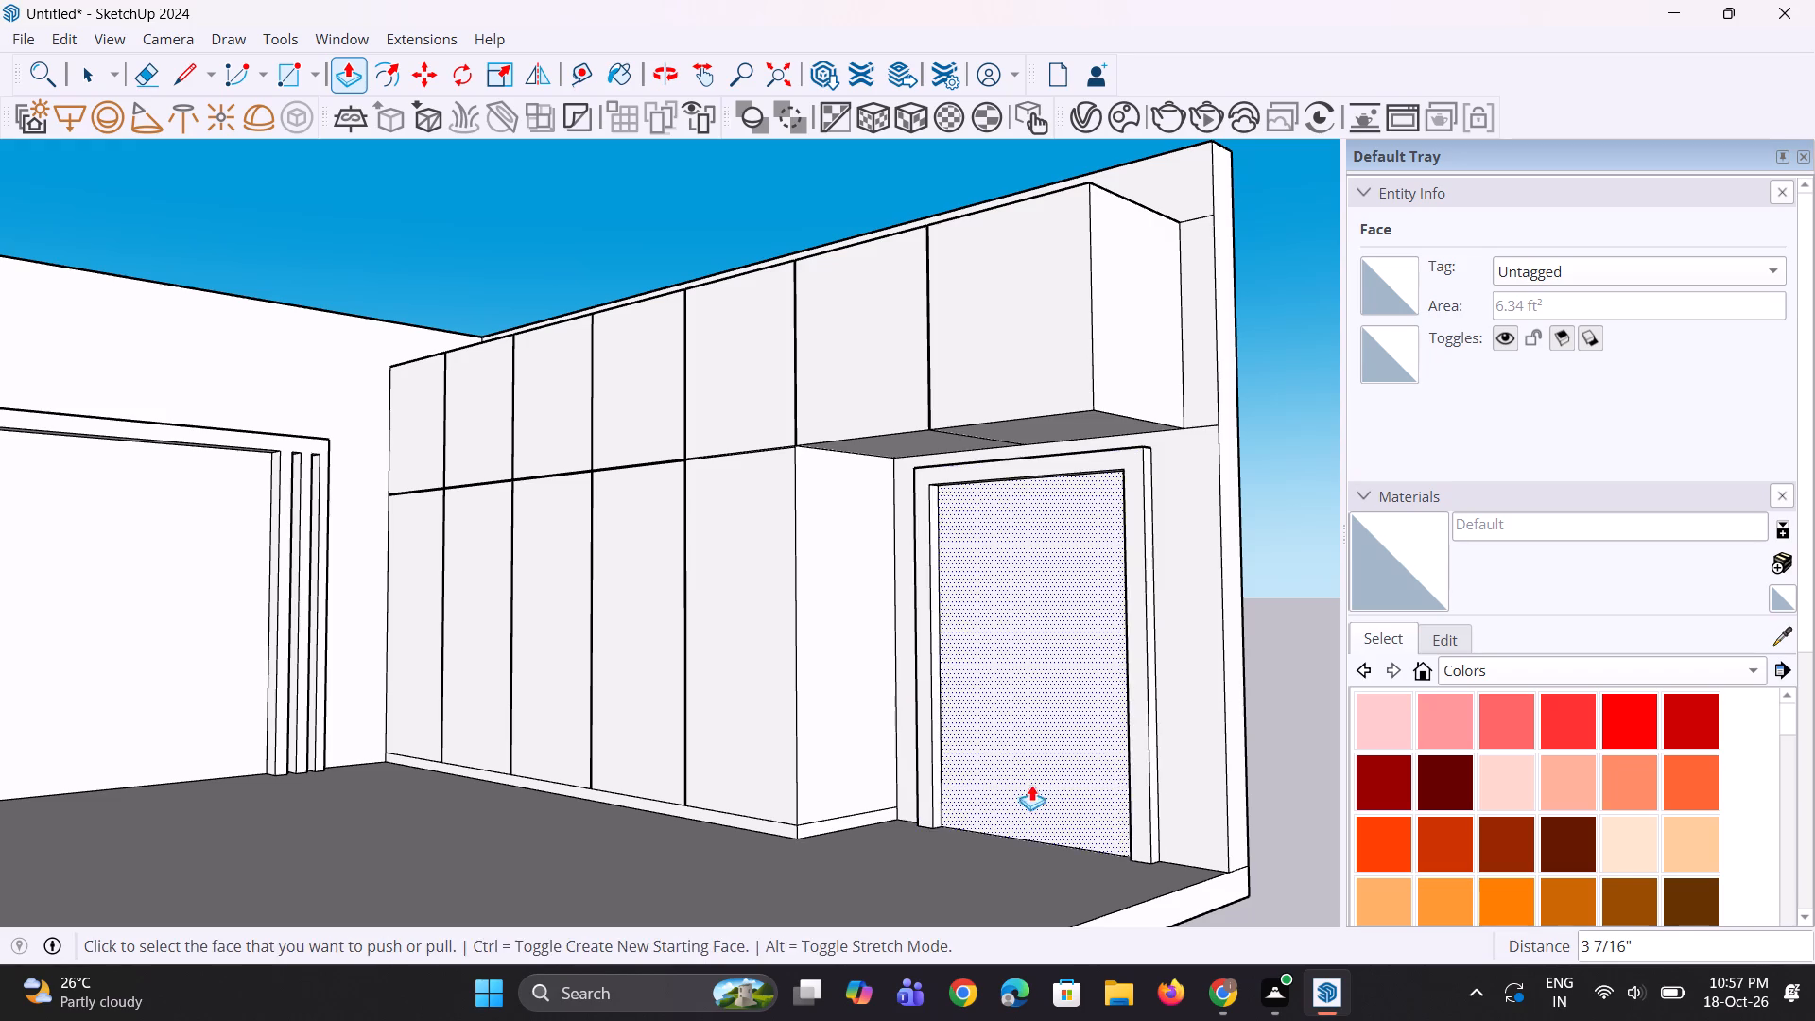
middle_click_drag(1041, 787, 1098, 795)
key("space")
key("space")
scroll(1050, 697, "down", 8)
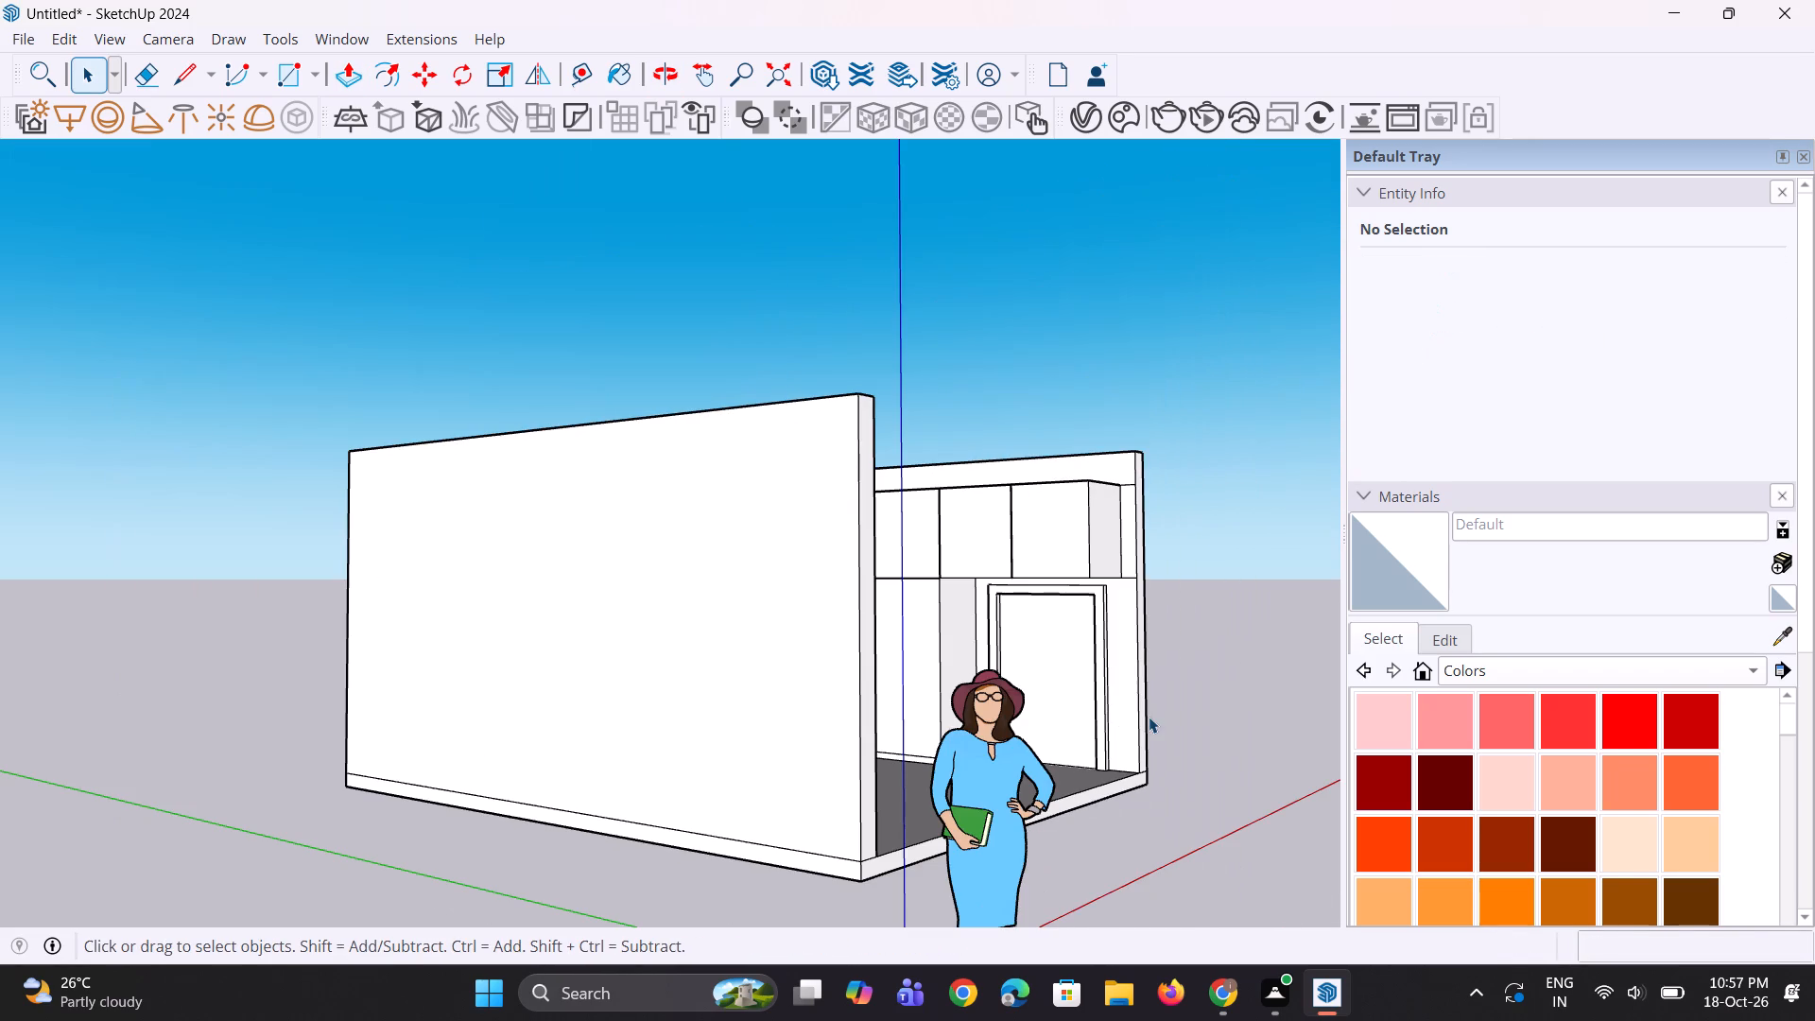
left_click(1149, 717)
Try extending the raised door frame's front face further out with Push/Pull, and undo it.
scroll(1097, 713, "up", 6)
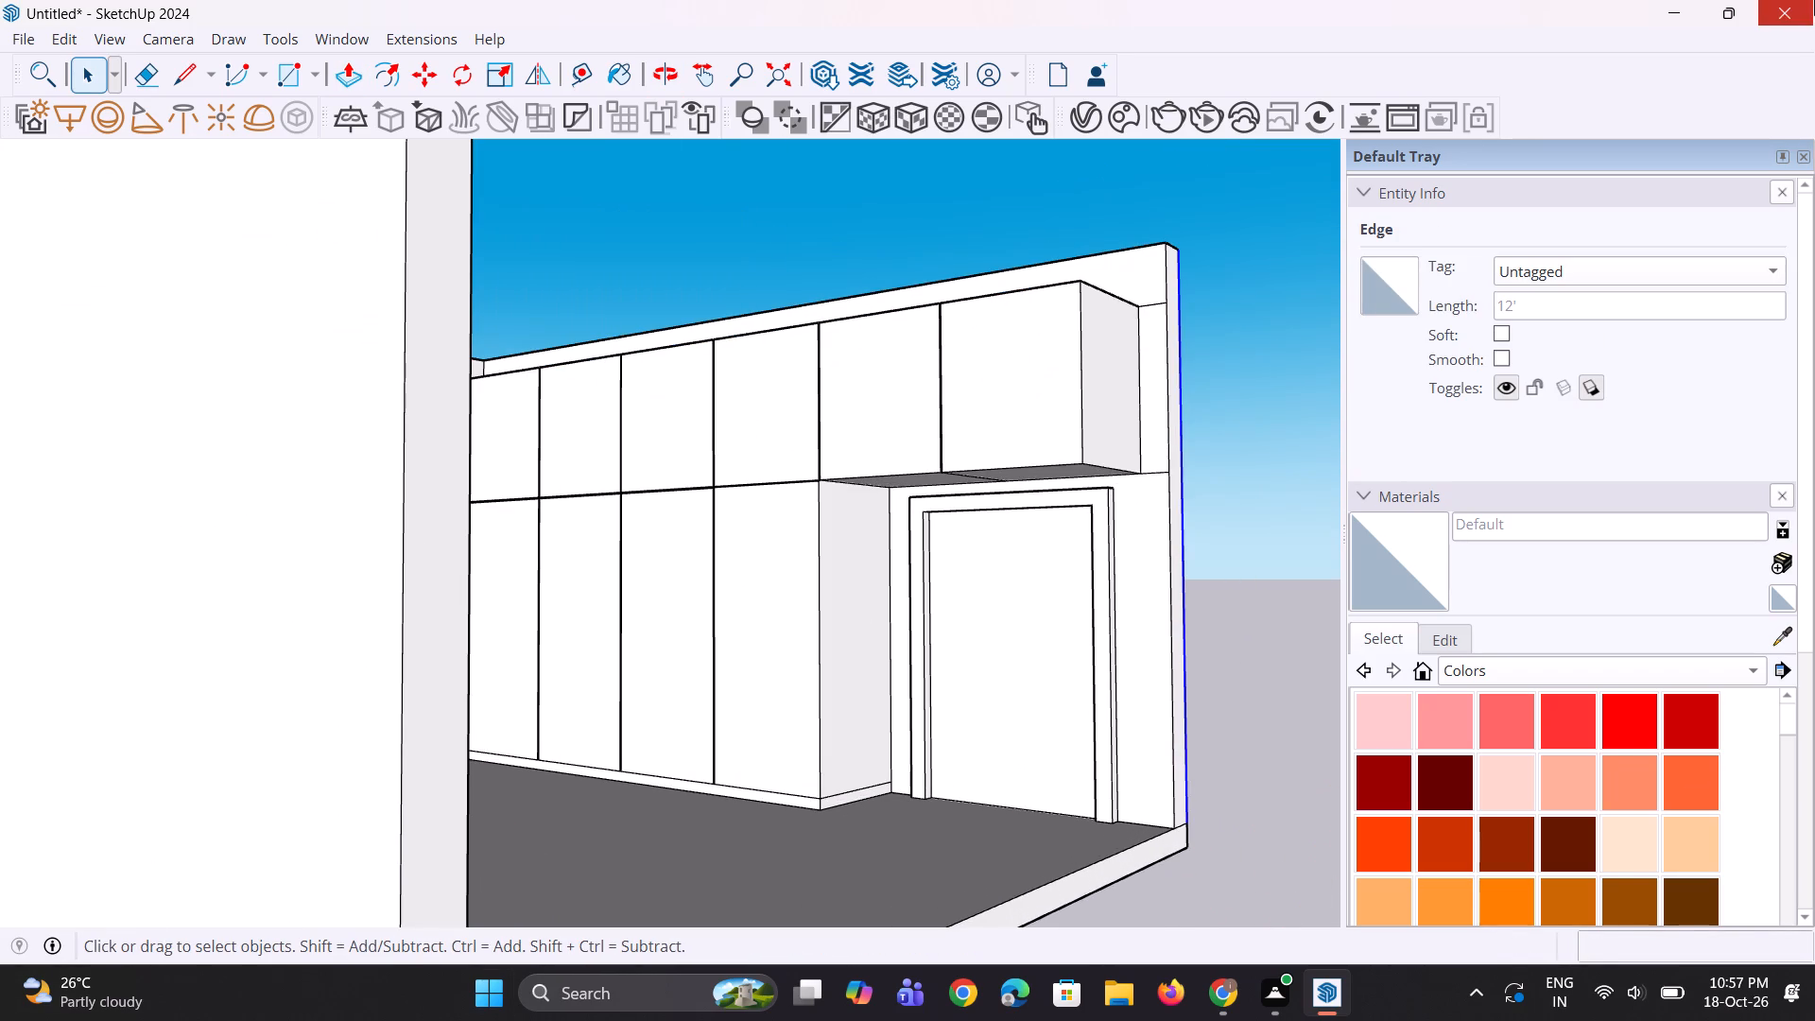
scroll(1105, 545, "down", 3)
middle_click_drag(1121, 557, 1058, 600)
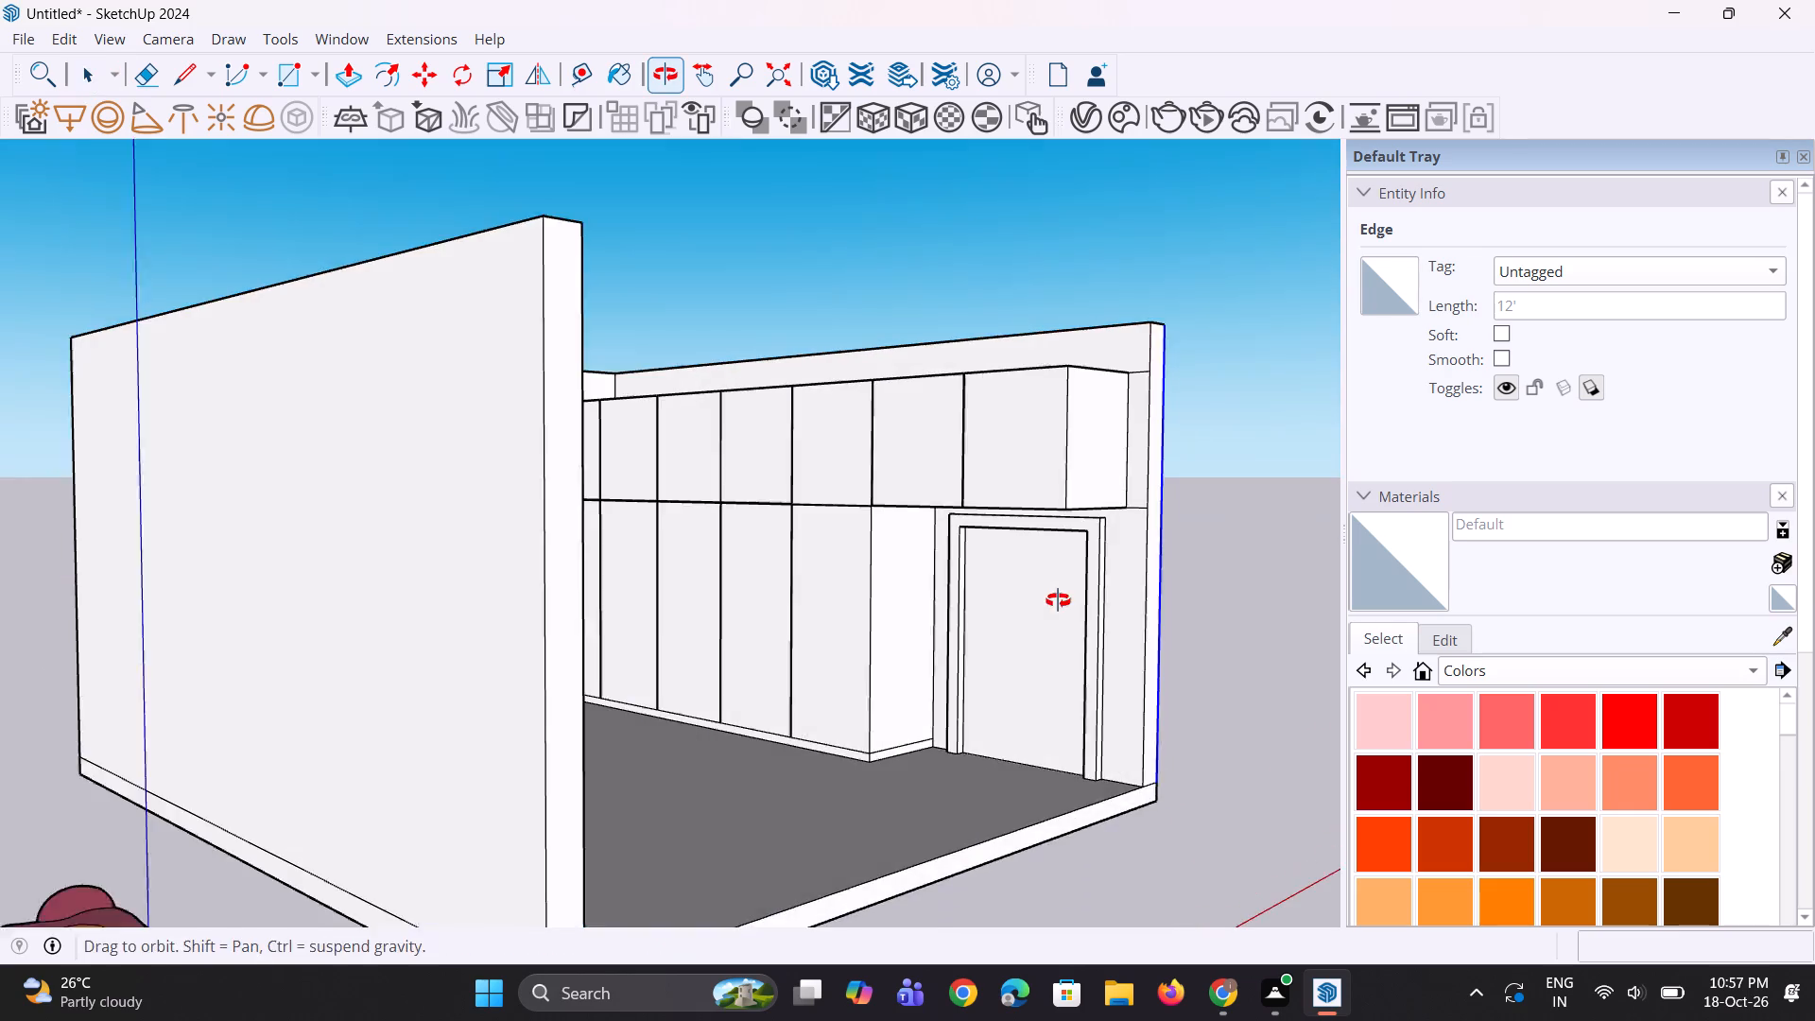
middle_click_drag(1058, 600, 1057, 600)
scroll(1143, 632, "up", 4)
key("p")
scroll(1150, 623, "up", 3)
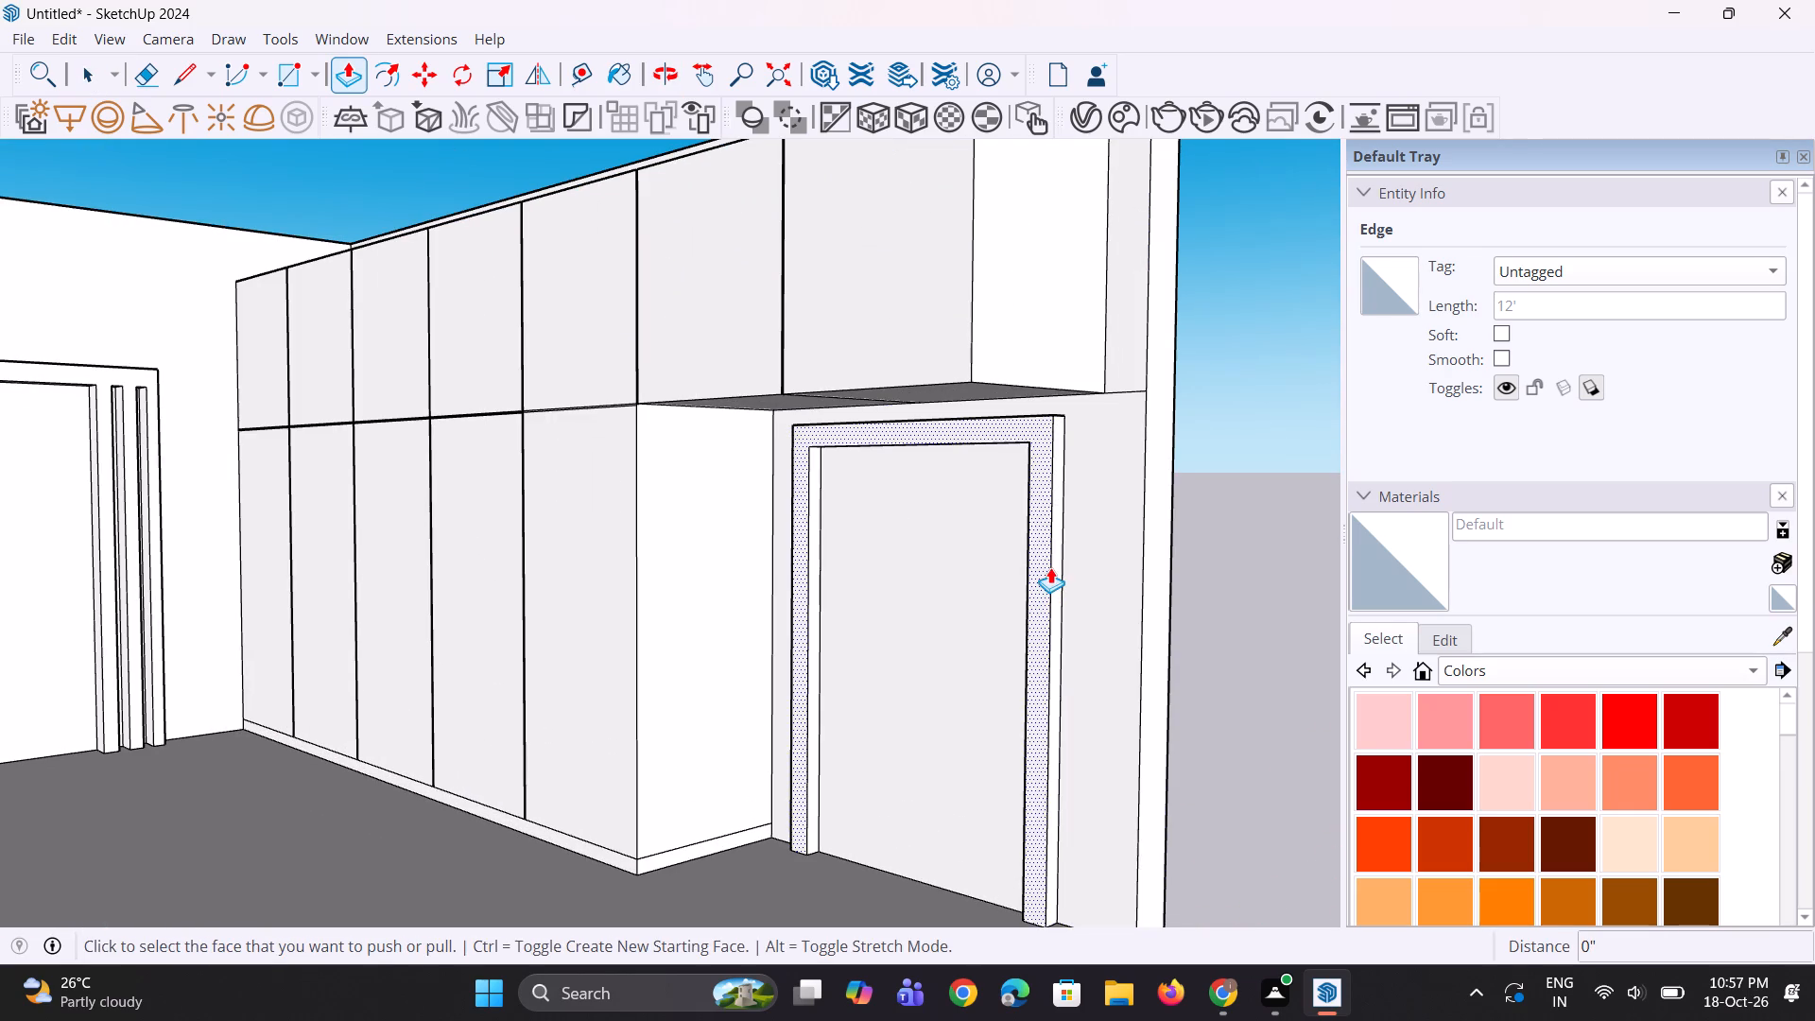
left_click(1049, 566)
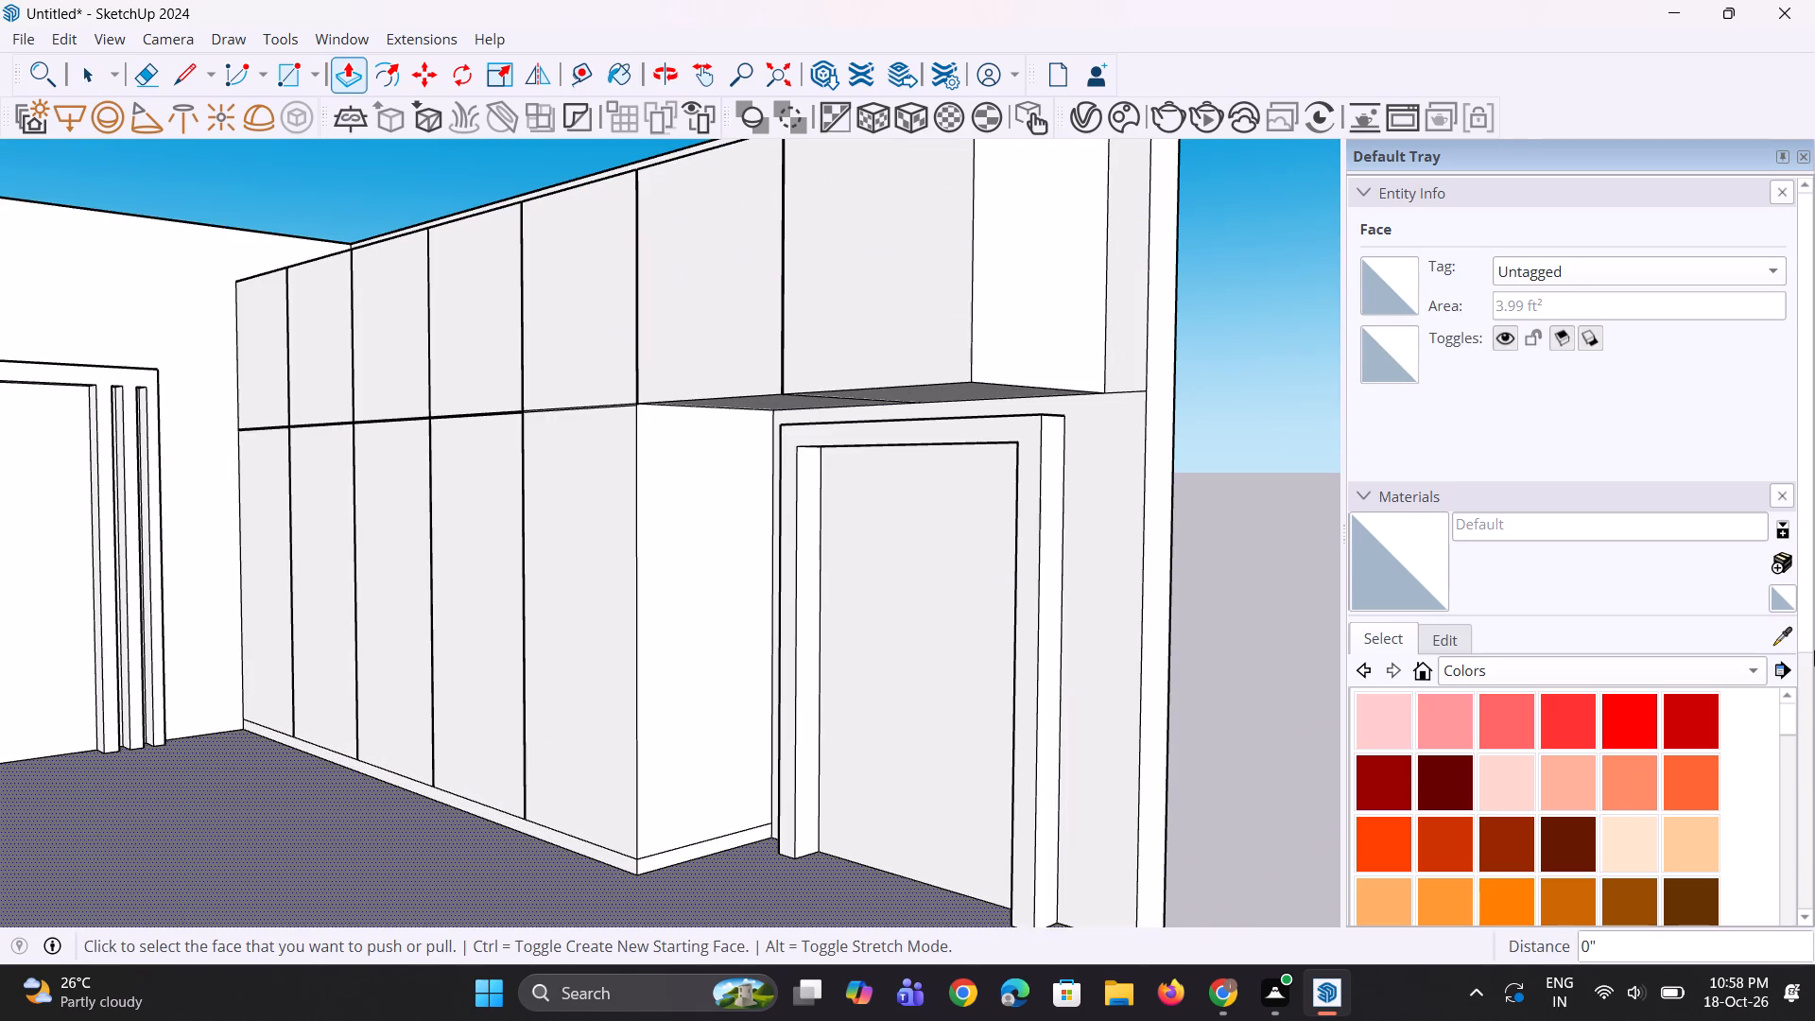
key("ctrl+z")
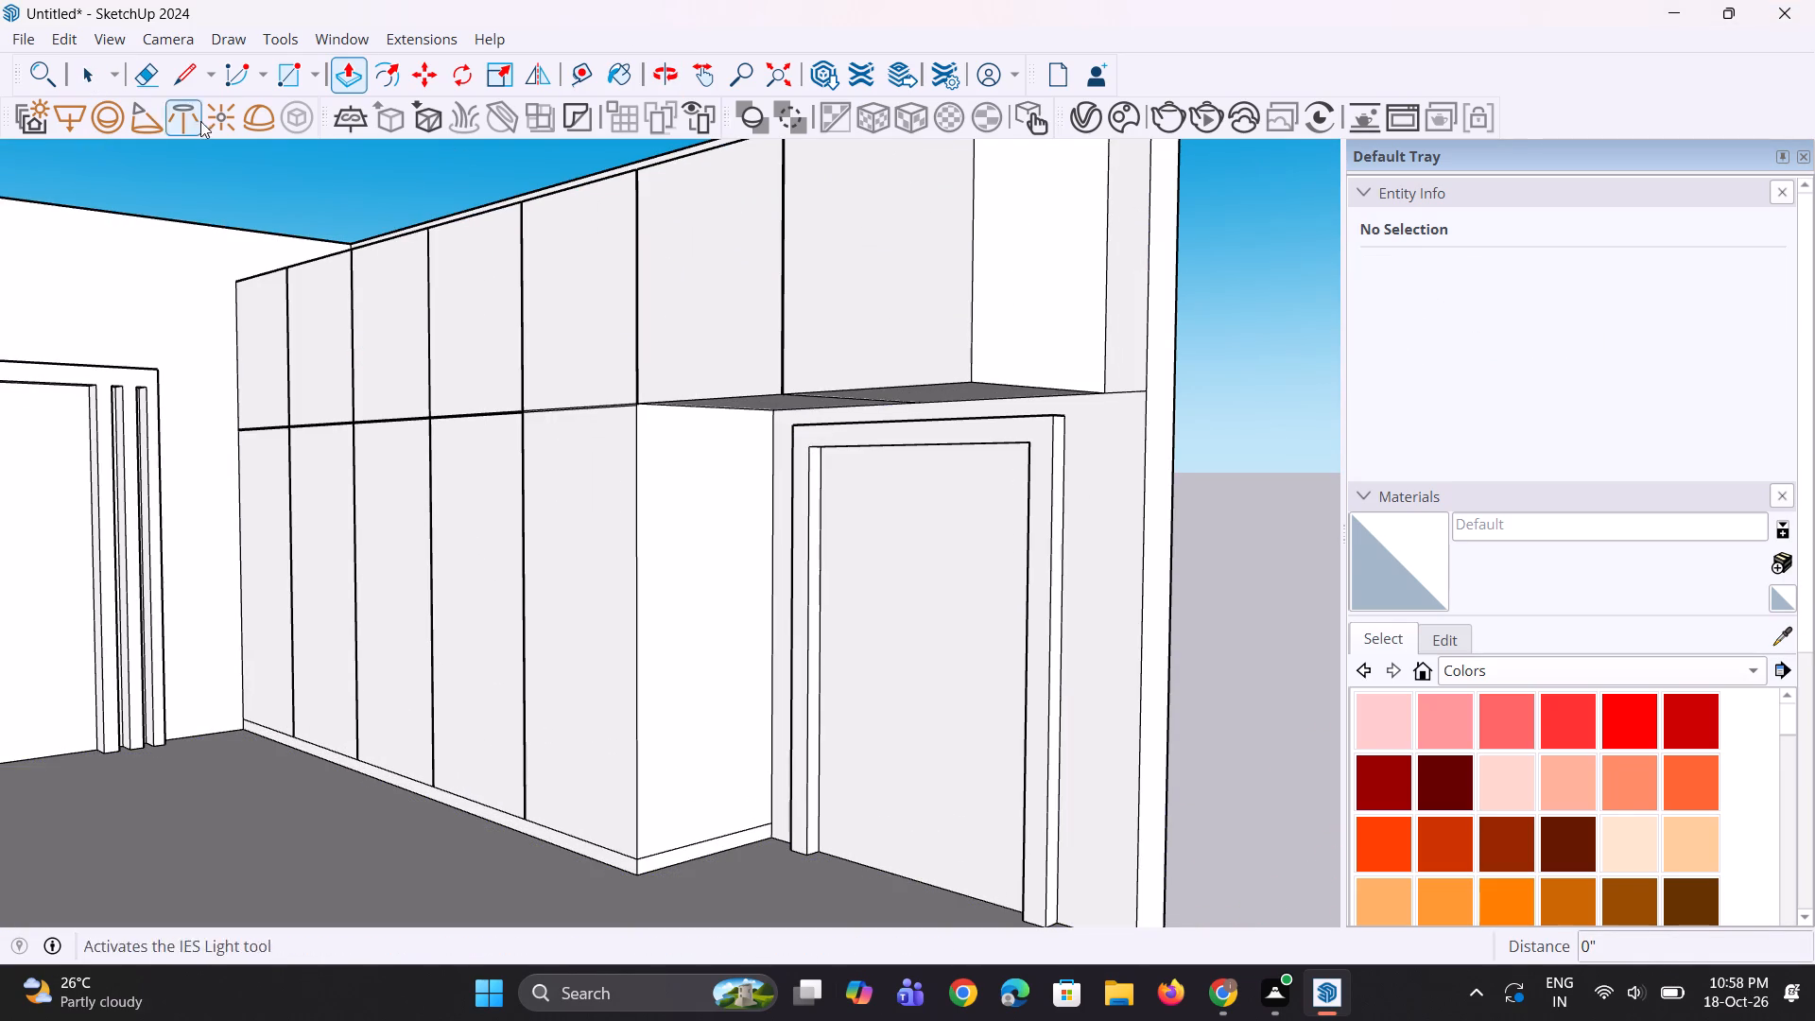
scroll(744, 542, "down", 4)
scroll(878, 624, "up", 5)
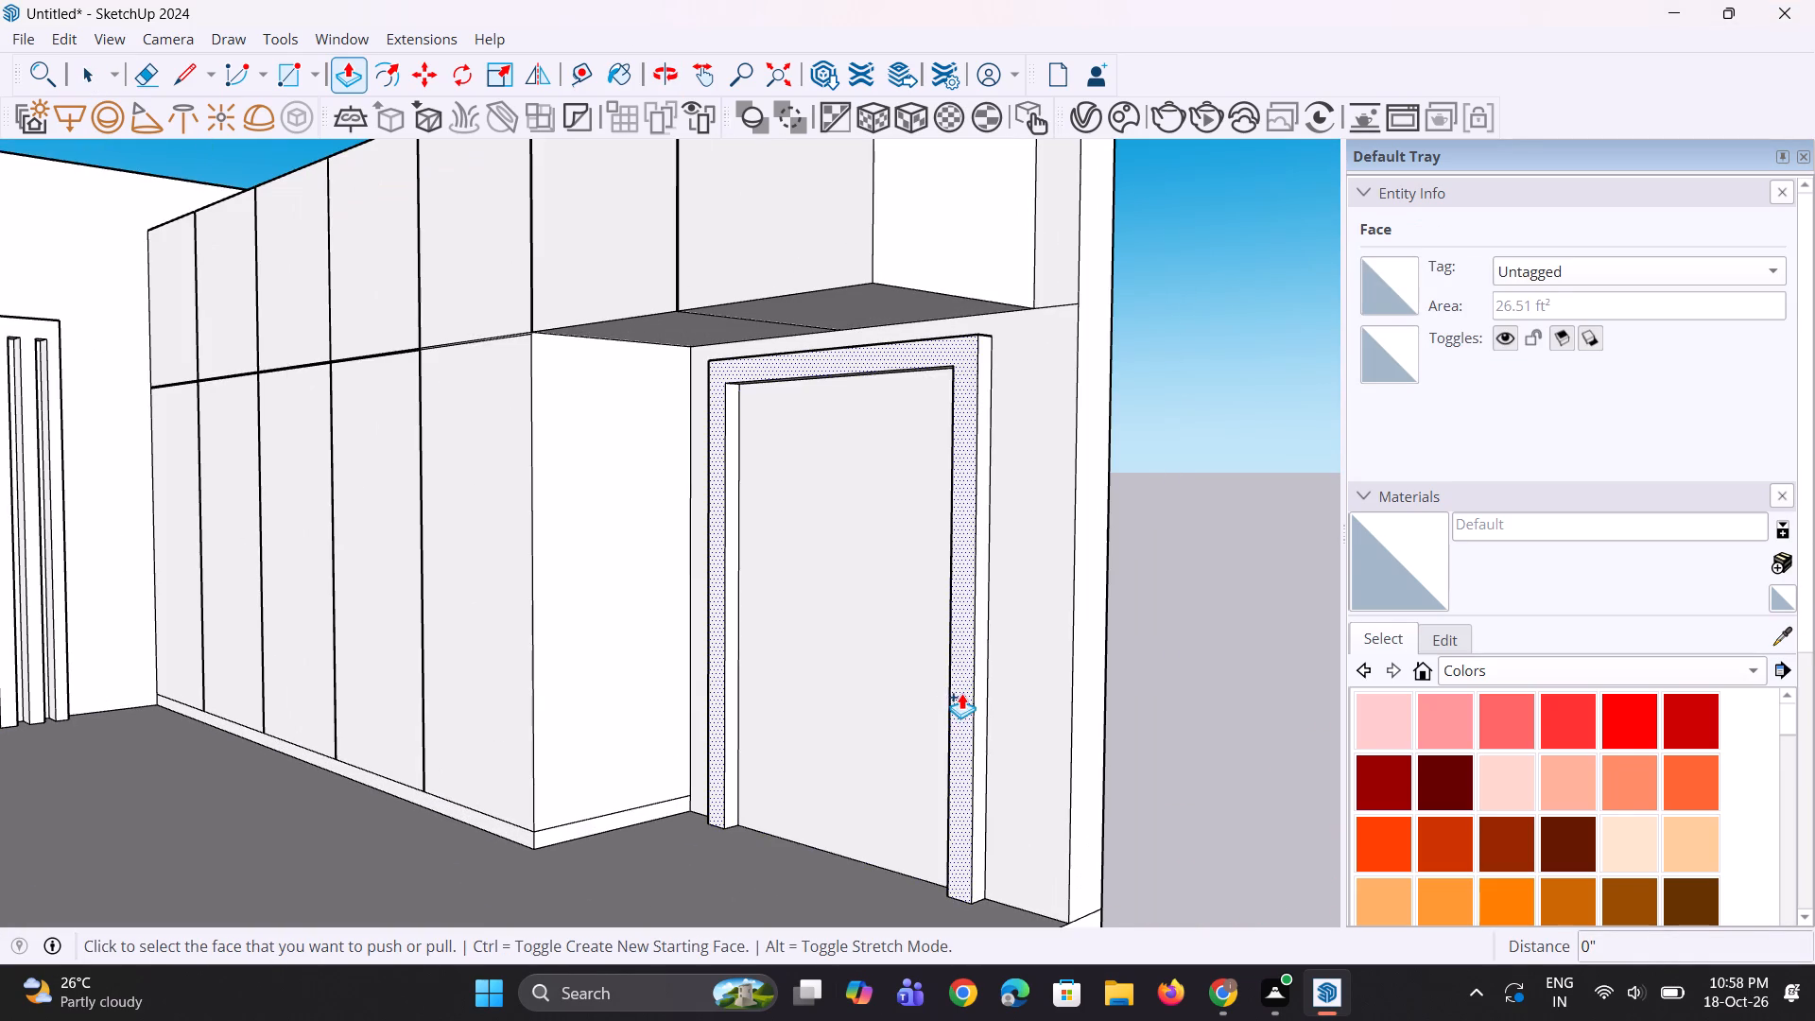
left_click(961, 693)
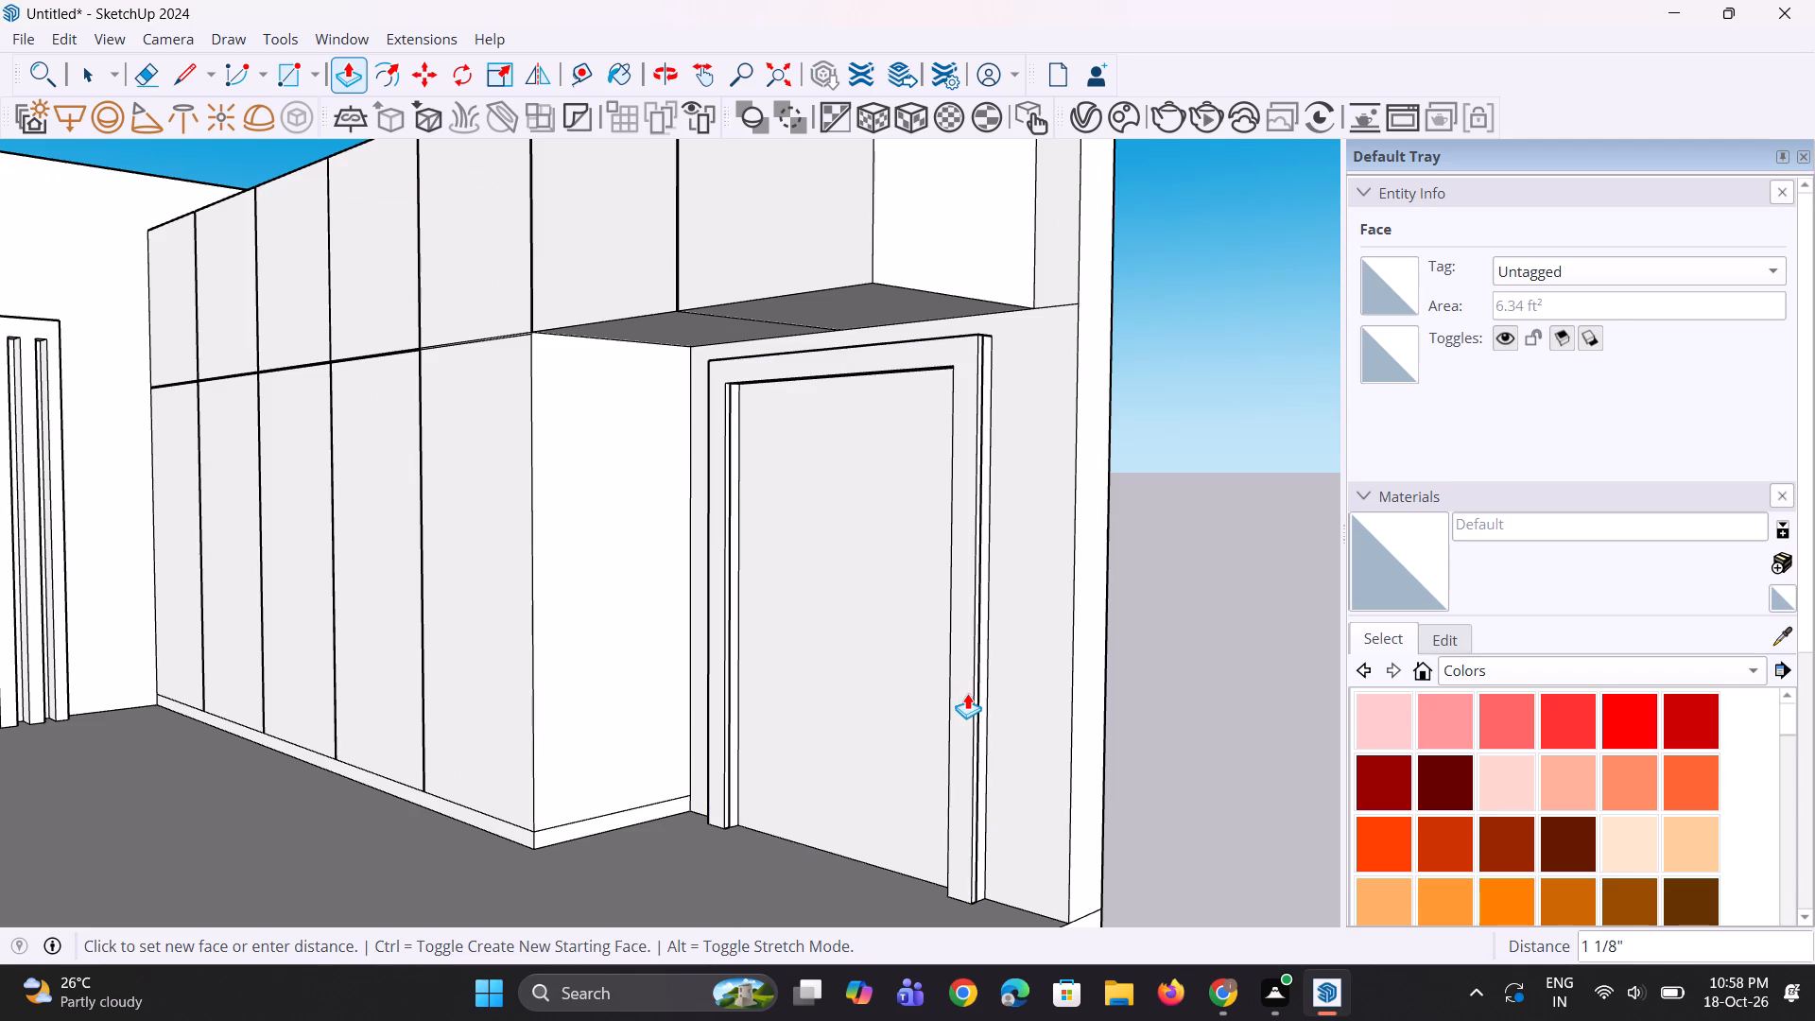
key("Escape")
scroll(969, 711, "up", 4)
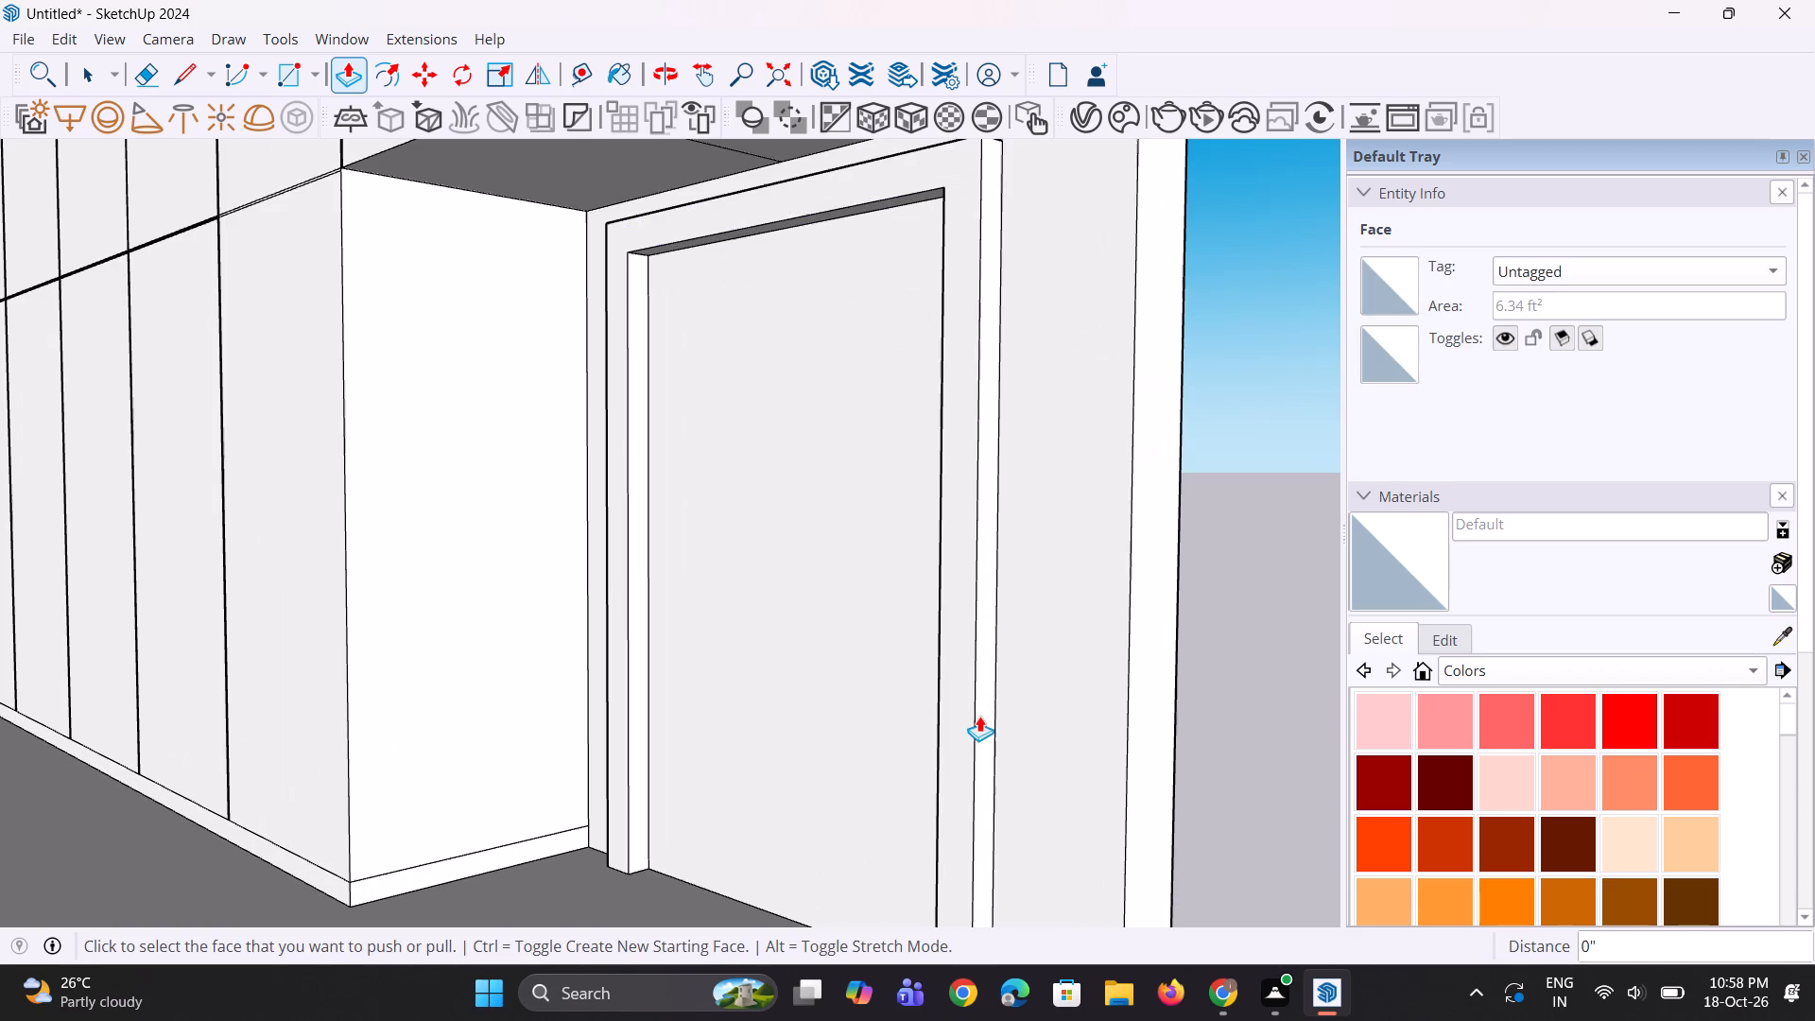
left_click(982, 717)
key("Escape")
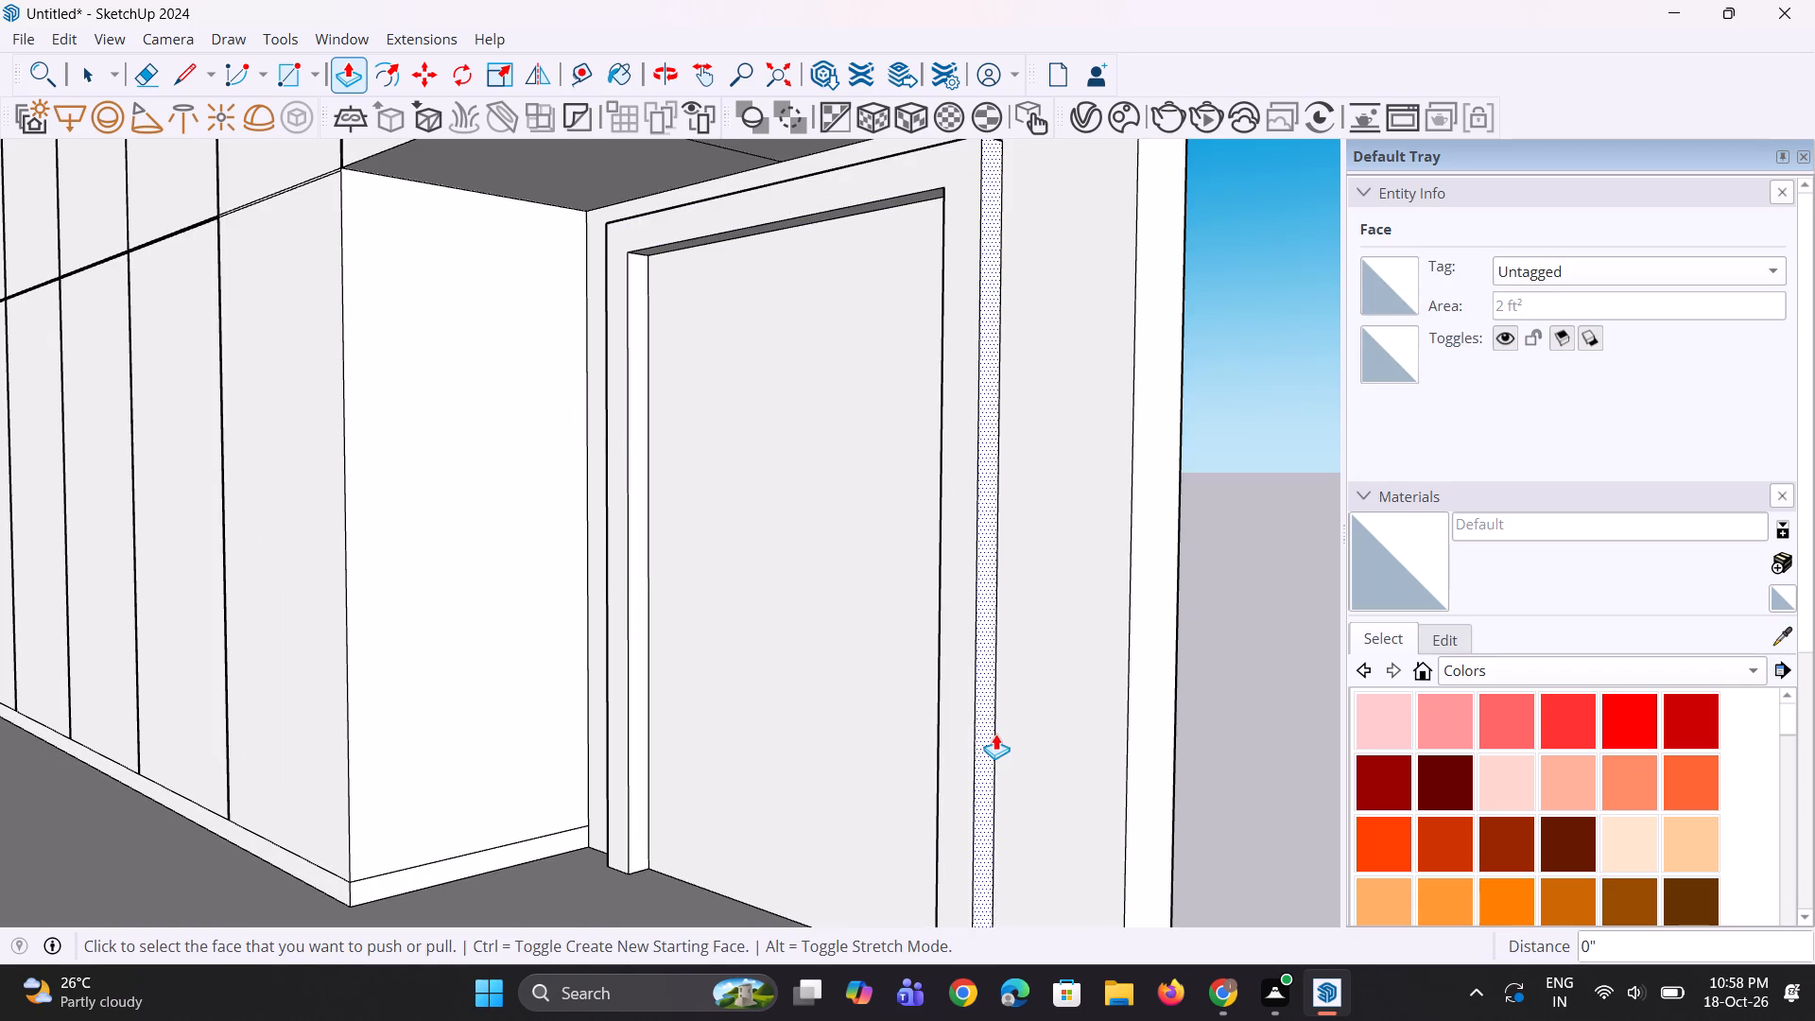
Push/Pull the outer side of the door frame jamb farther from the wardrobe inward by about 1 11/16" to narrow it.
left_click(995, 734)
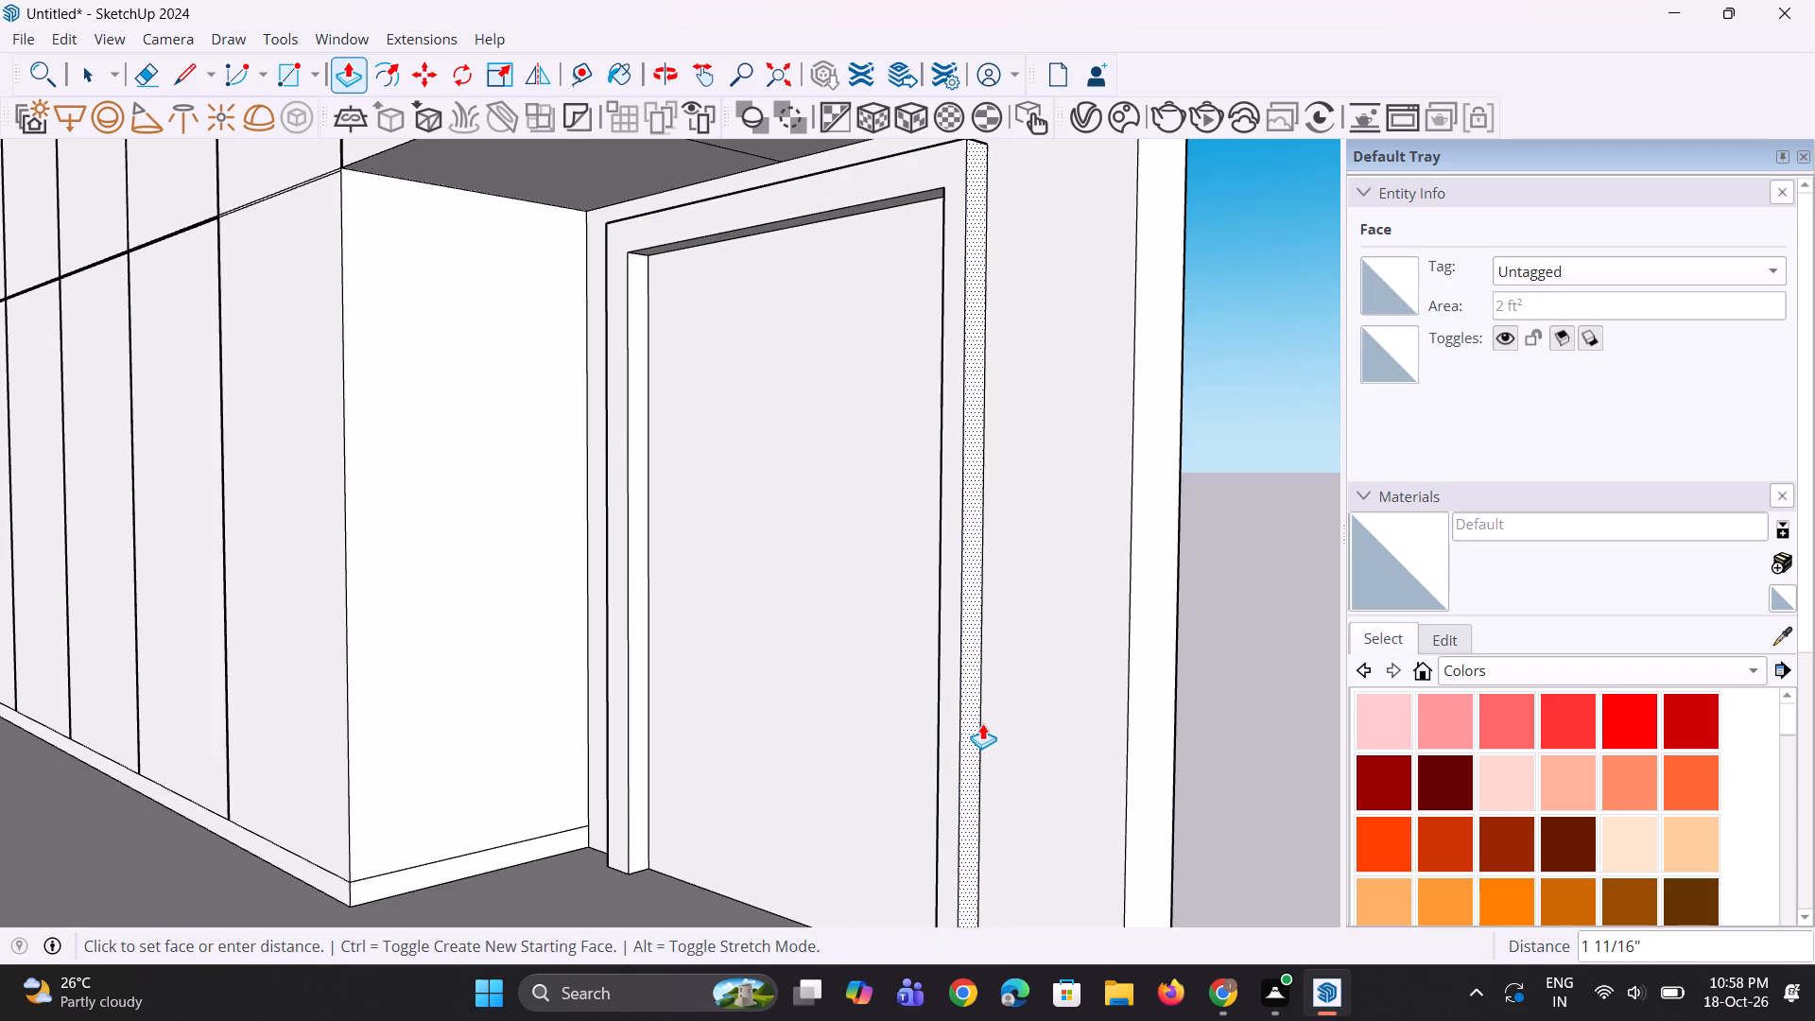
left_click(982, 722)
Push/Pull the outer side of the door frame jamb nearest the wardrobe inward by about 1 9/16" to narrow it.
scroll(914, 774, "down", 5)
middle_click_drag(672, 566, 1003, 595)
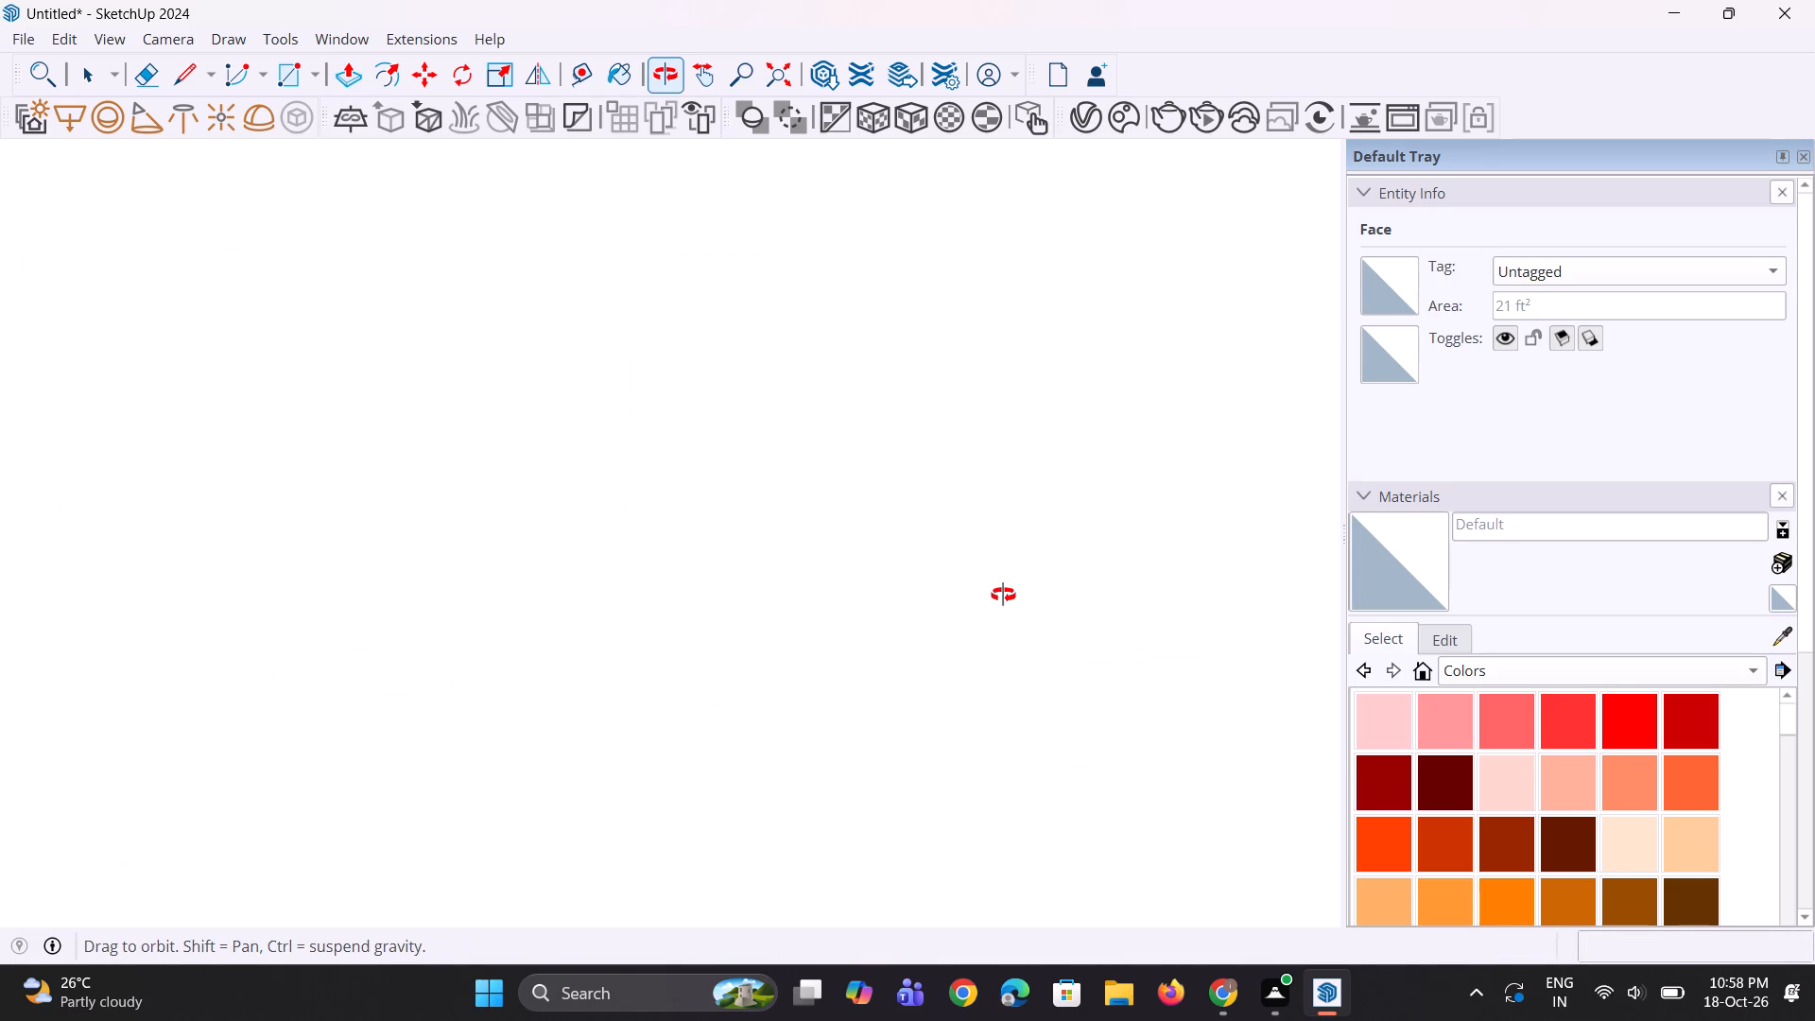
middle_click_drag(1003, 595, 992, 753)
scroll(880, 666, "up", 5)
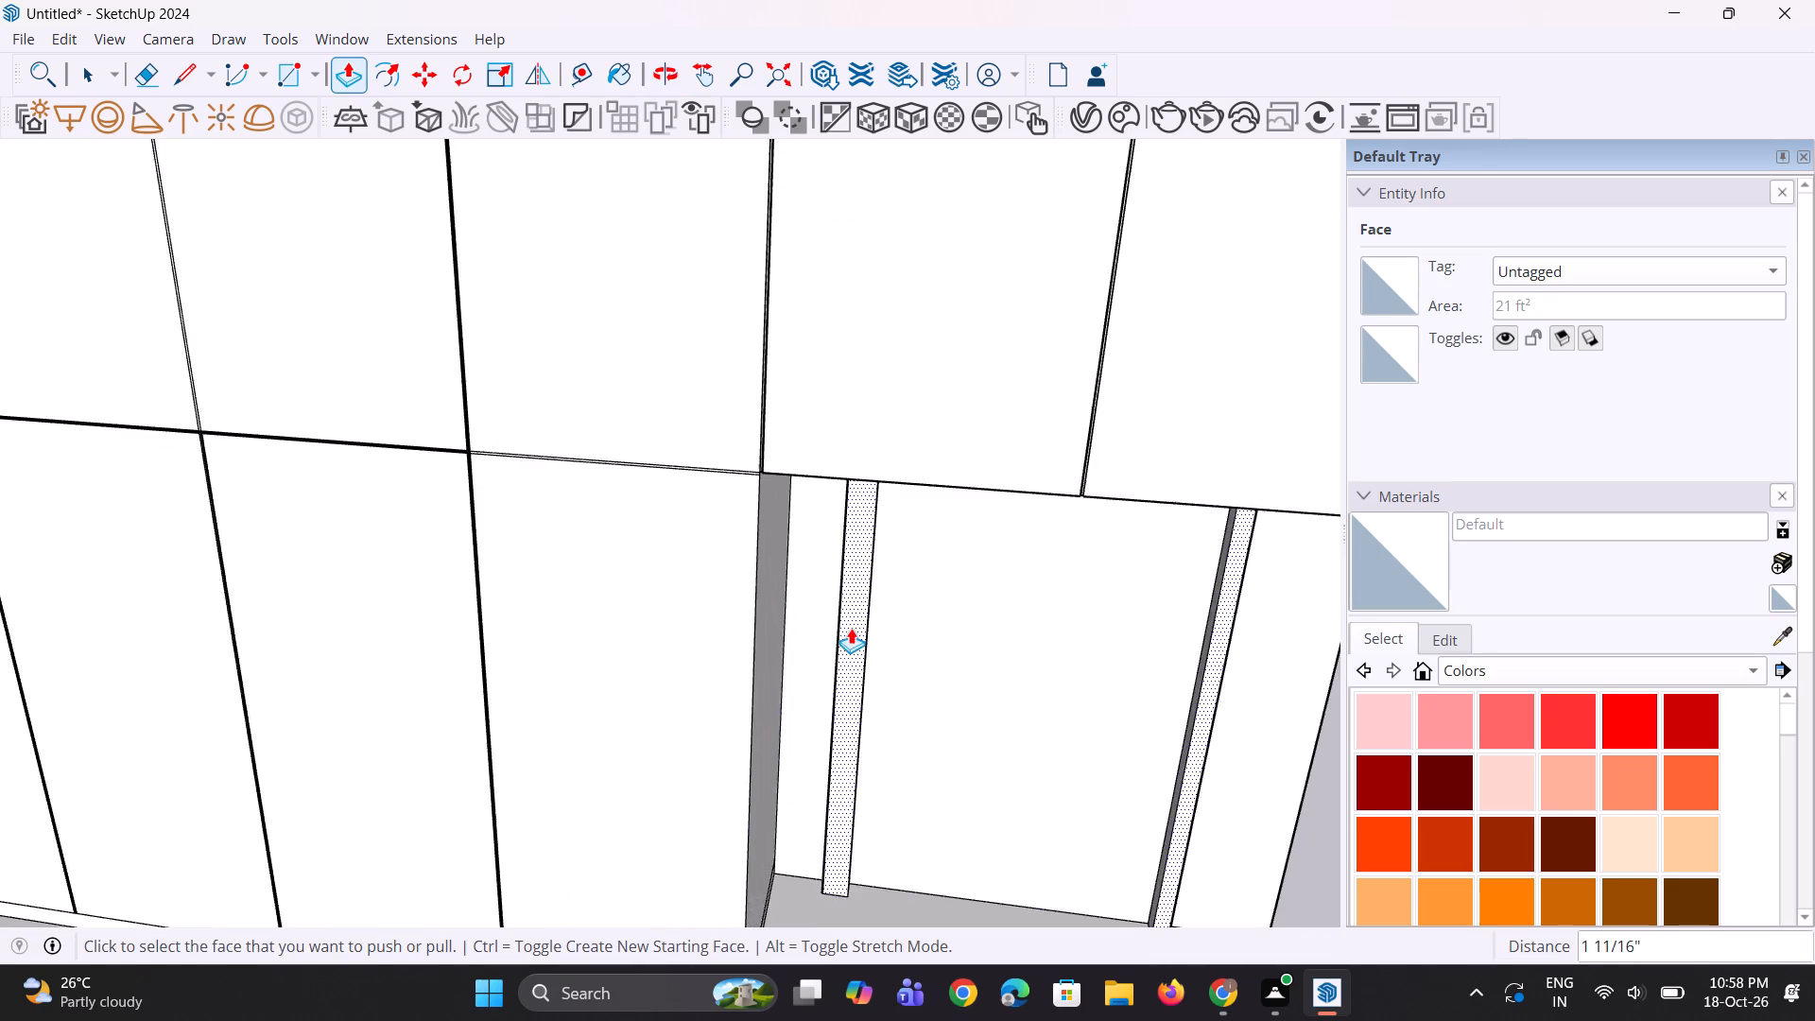
scroll(851, 628, "up", 7)
middle_click_drag(838, 610, 945, 695)
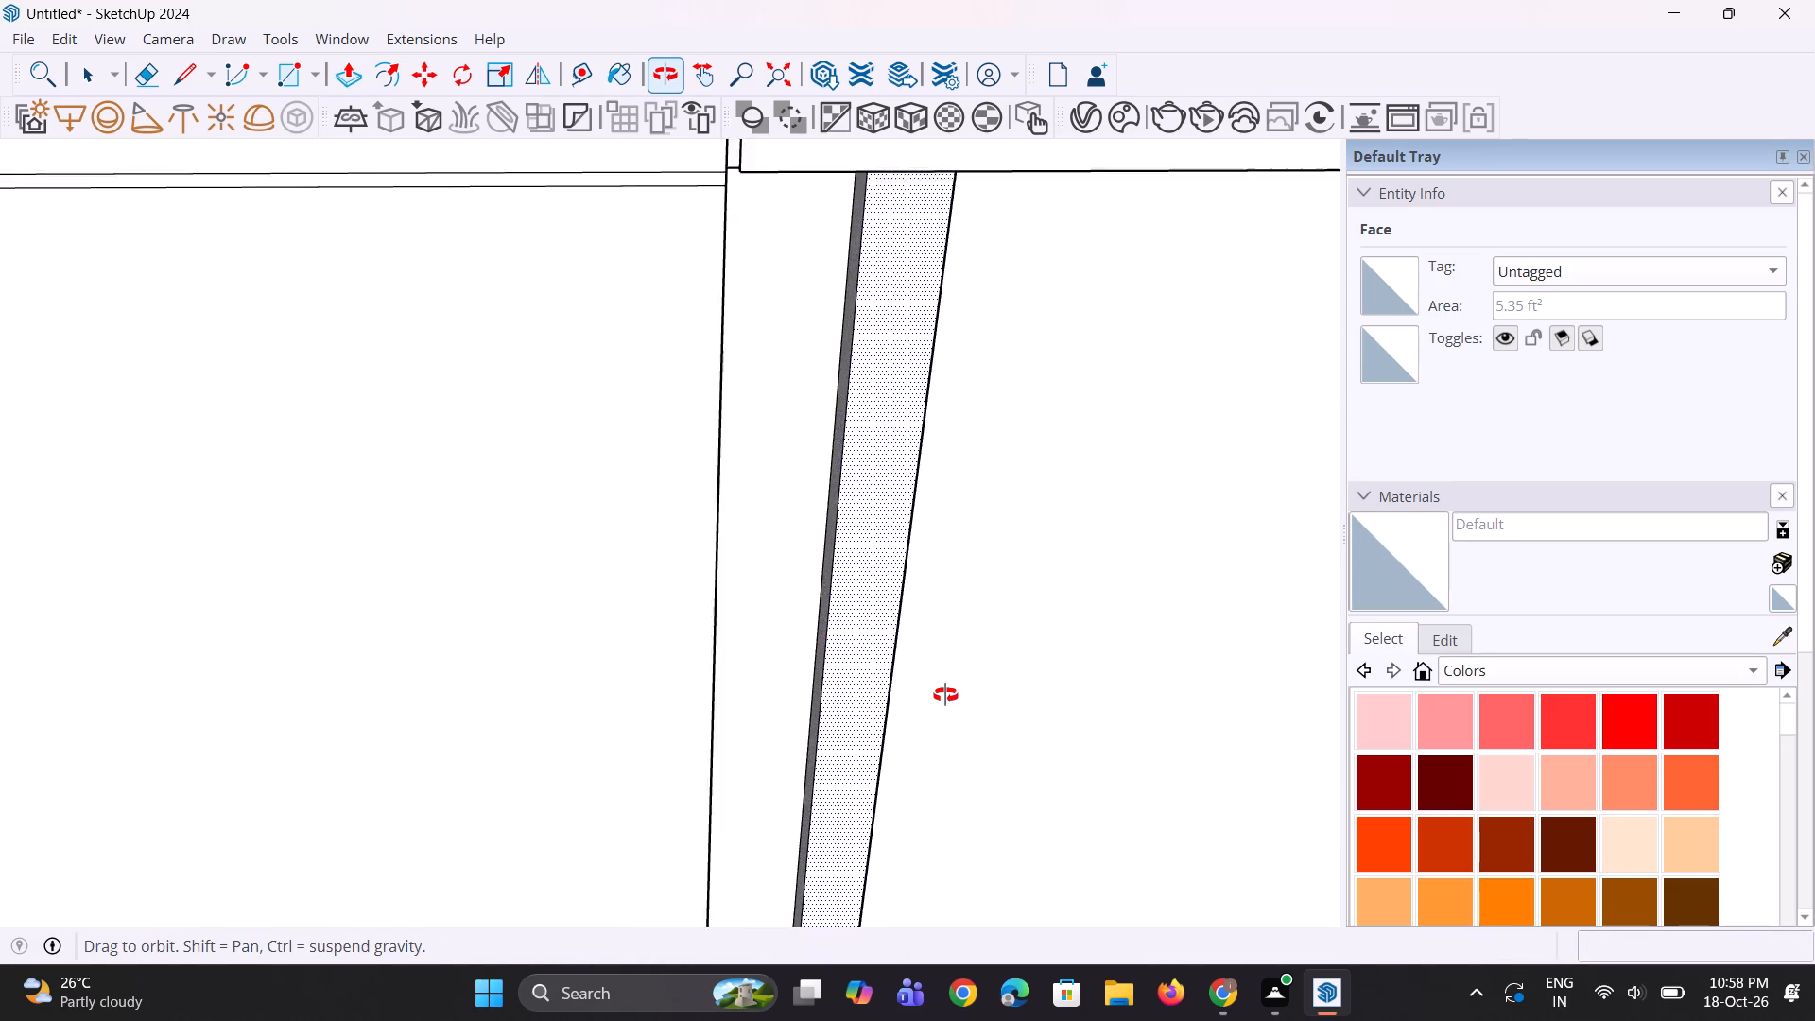
middle_click_drag(945, 695, 932, 686)
left_click(821, 632)
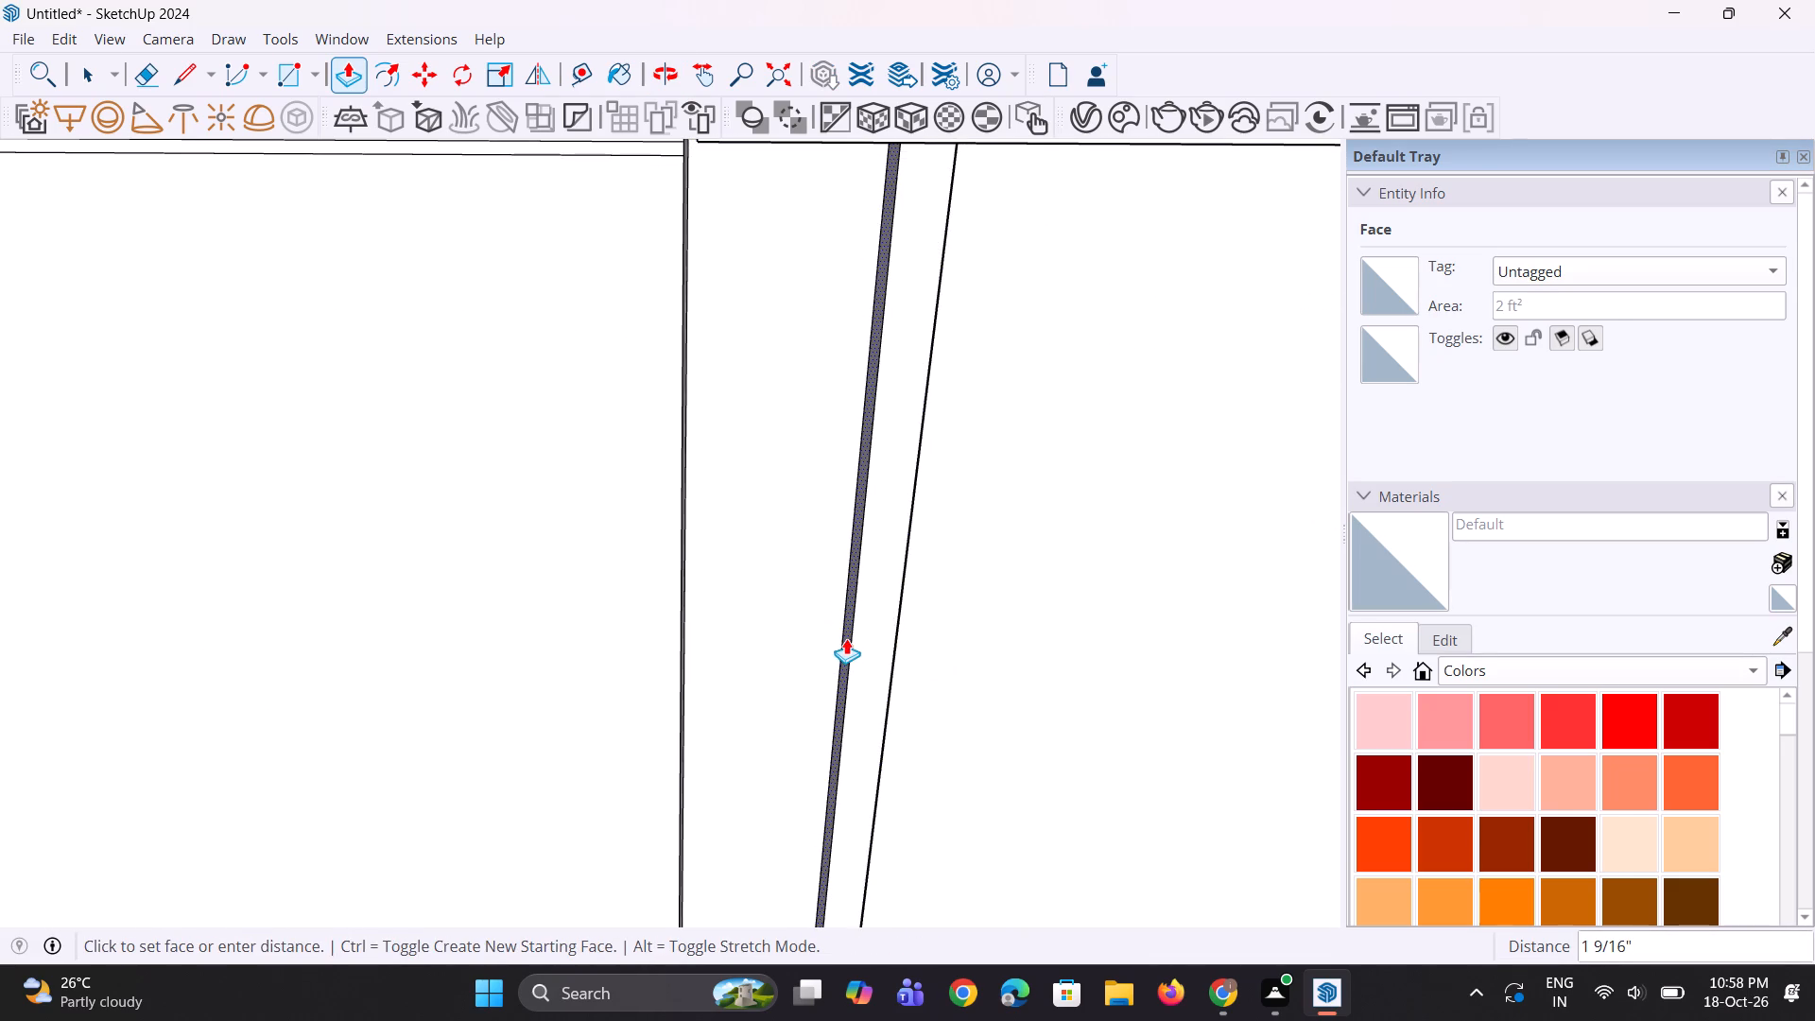
left_click(846, 638)
Push/Pull the top face of the door frame down by about 1" to thin its head, and leave the command.
scroll(942, 733, "down", 4)
middle_click_drag(936, 701, 801, 545)
scroll(861, 603, "down", 4)
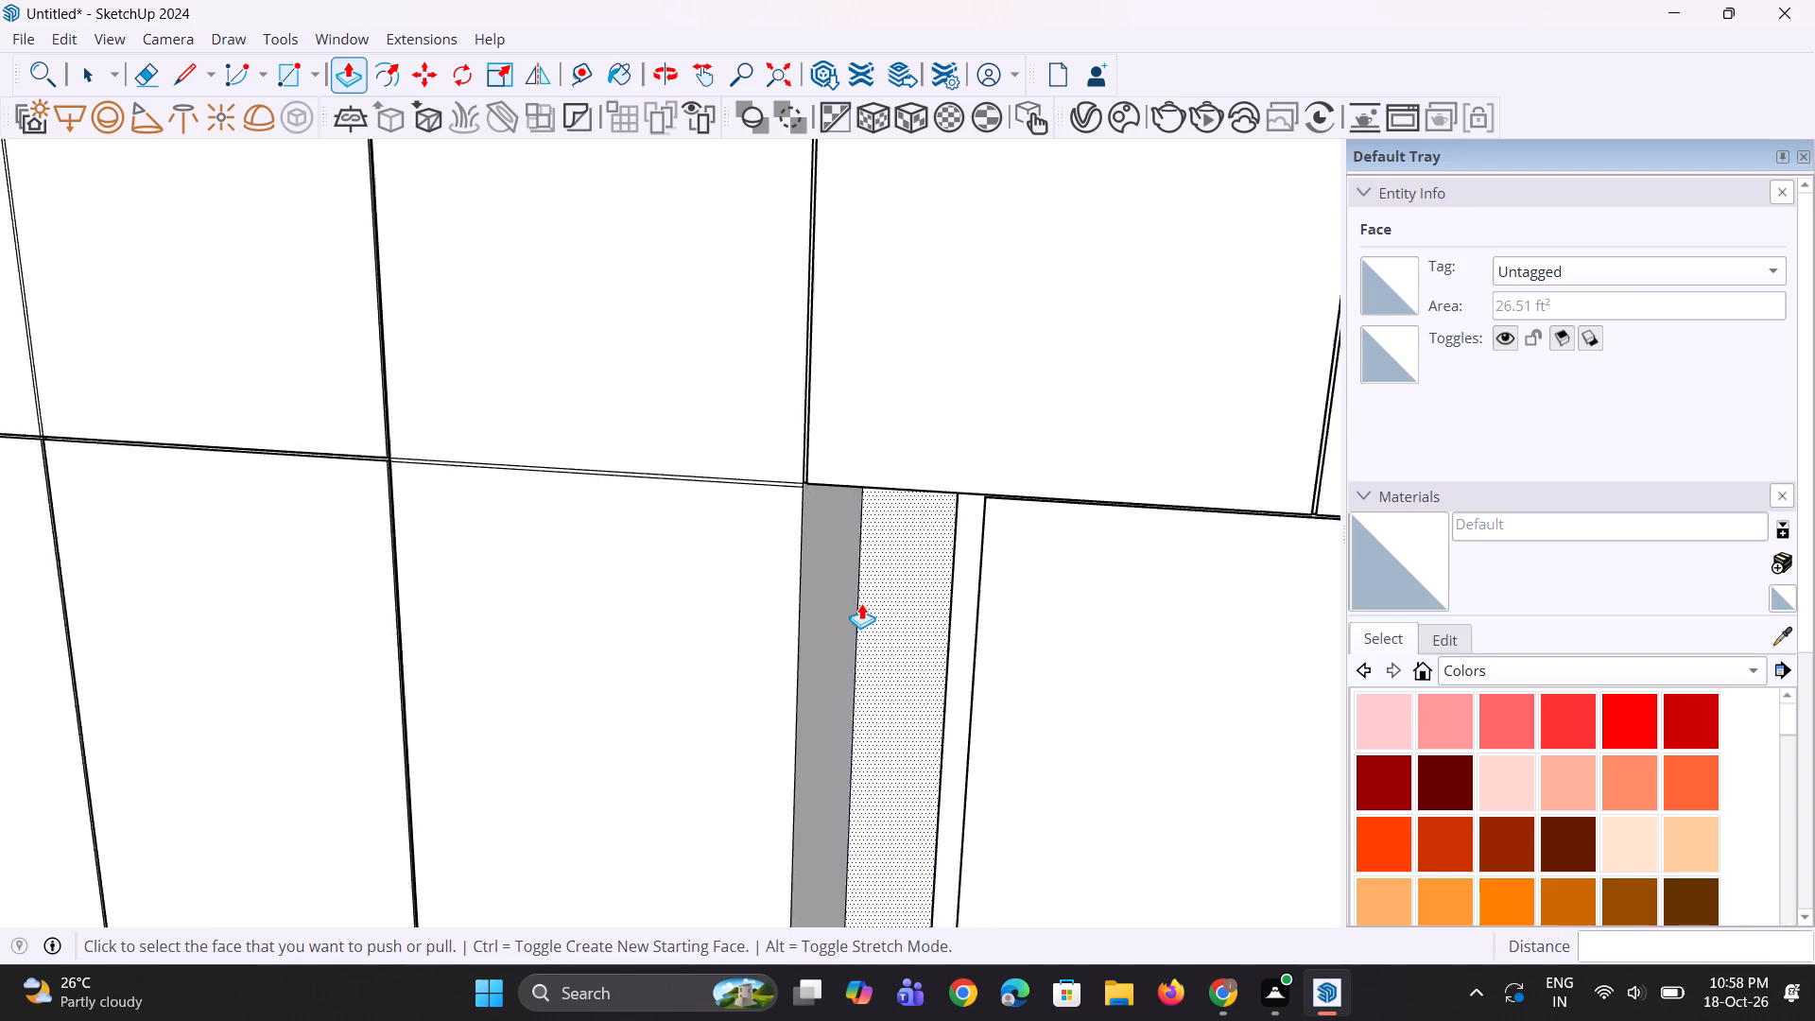
scroll(859, 586, "down", 5)
middle_click_drag(1015, 636, 892, 527)
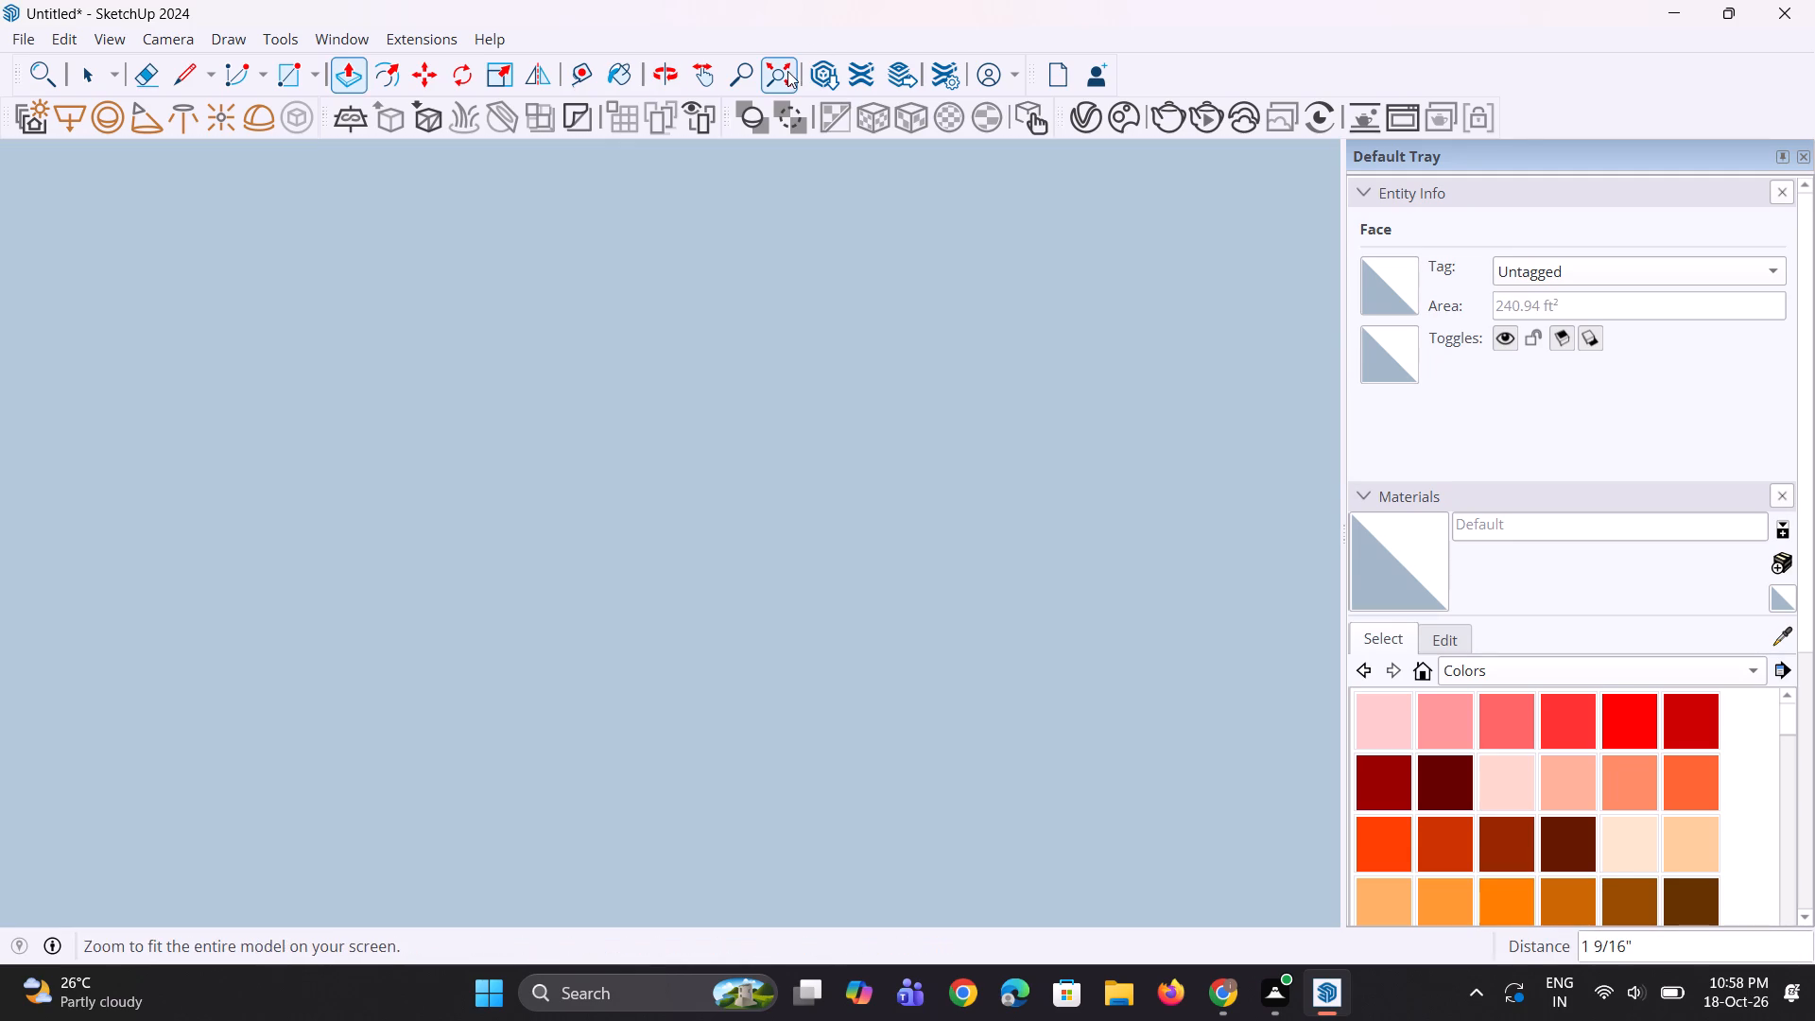
left_click(786, 73)
scroll(992, 599, "up", 2)
scroll(885, 389, "up", 9)
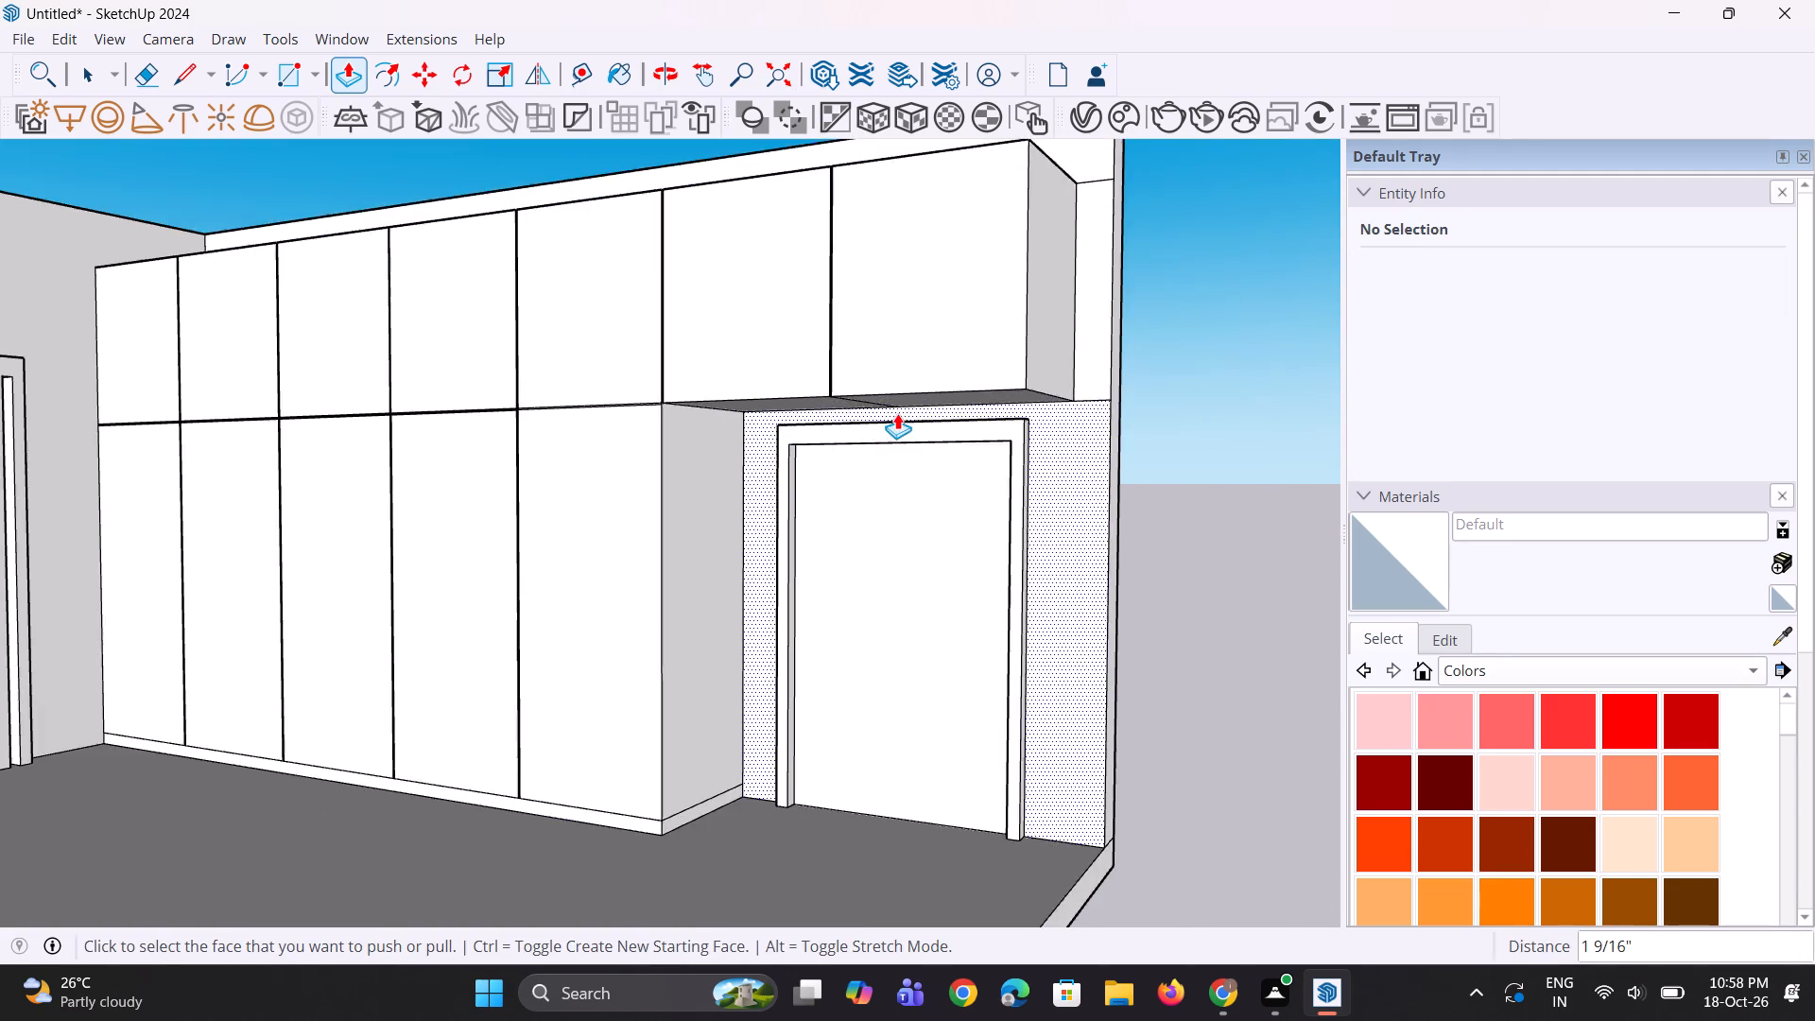
scroll(897, 413, "up", 9)
middle_click_drag(916, 419, 913, 460)
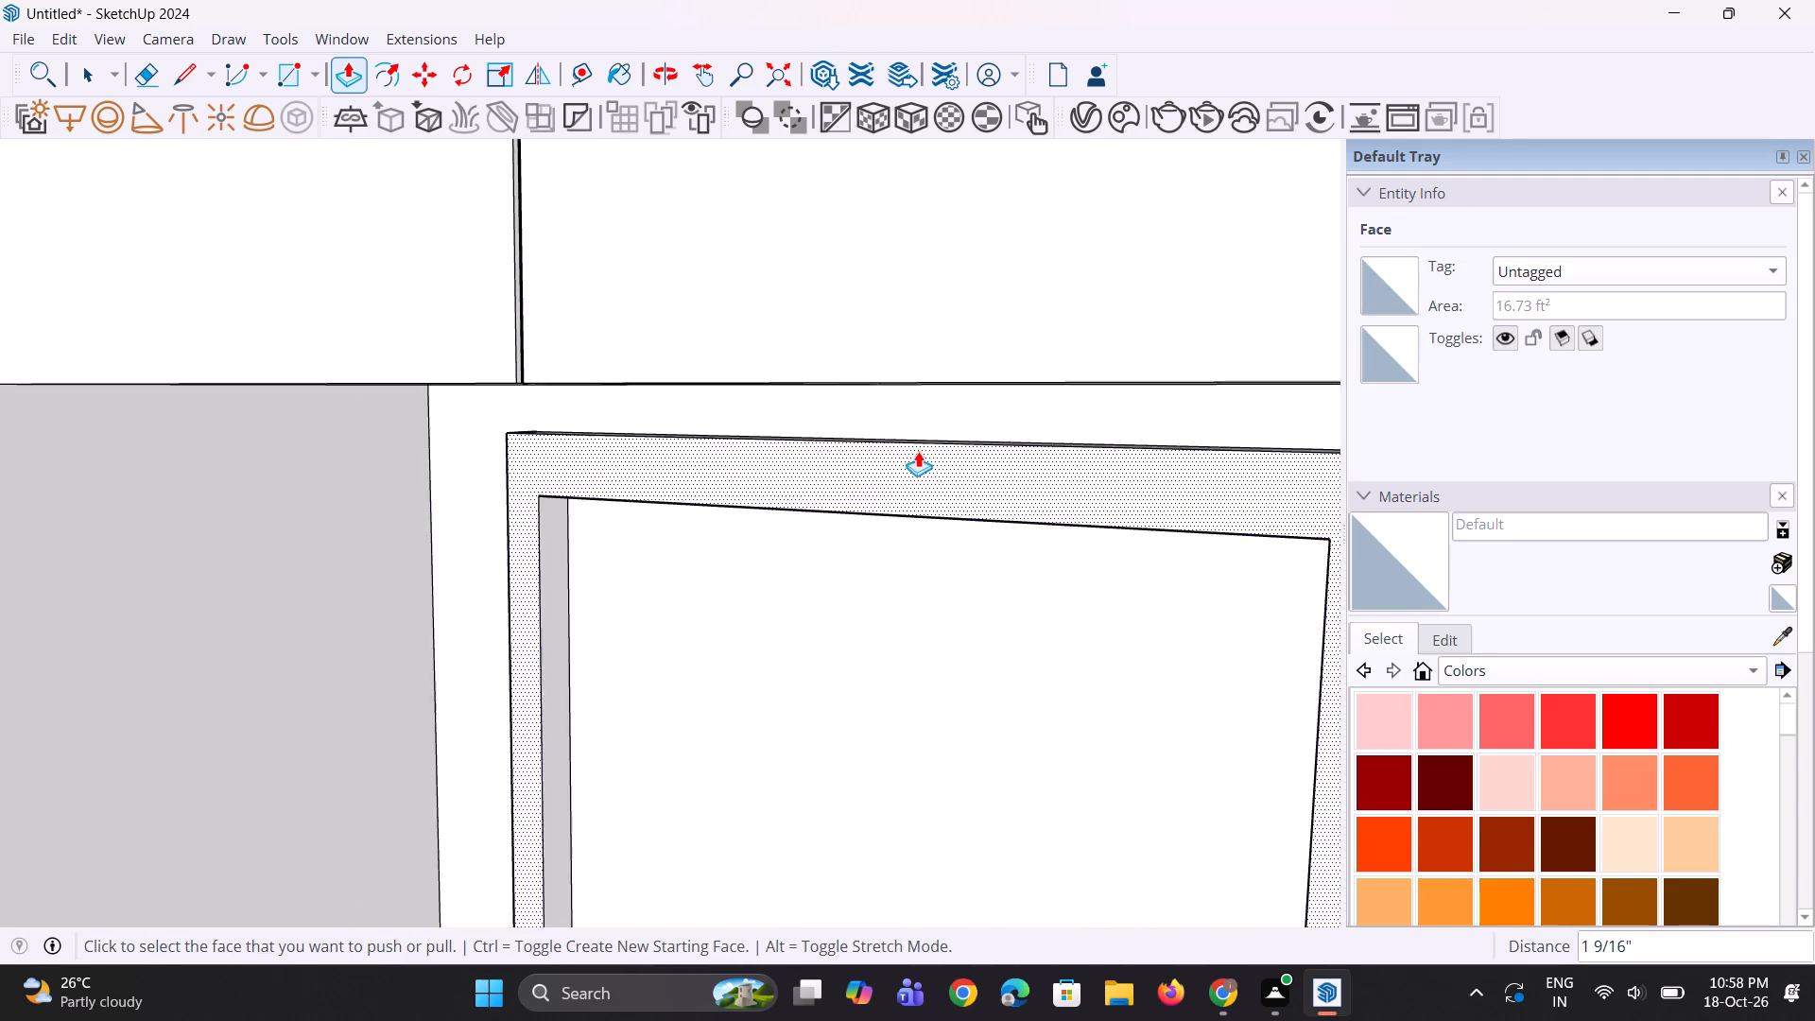
scroll(919, 448, "up", 10)
middle_click_drag(972, 431, 981, 459)
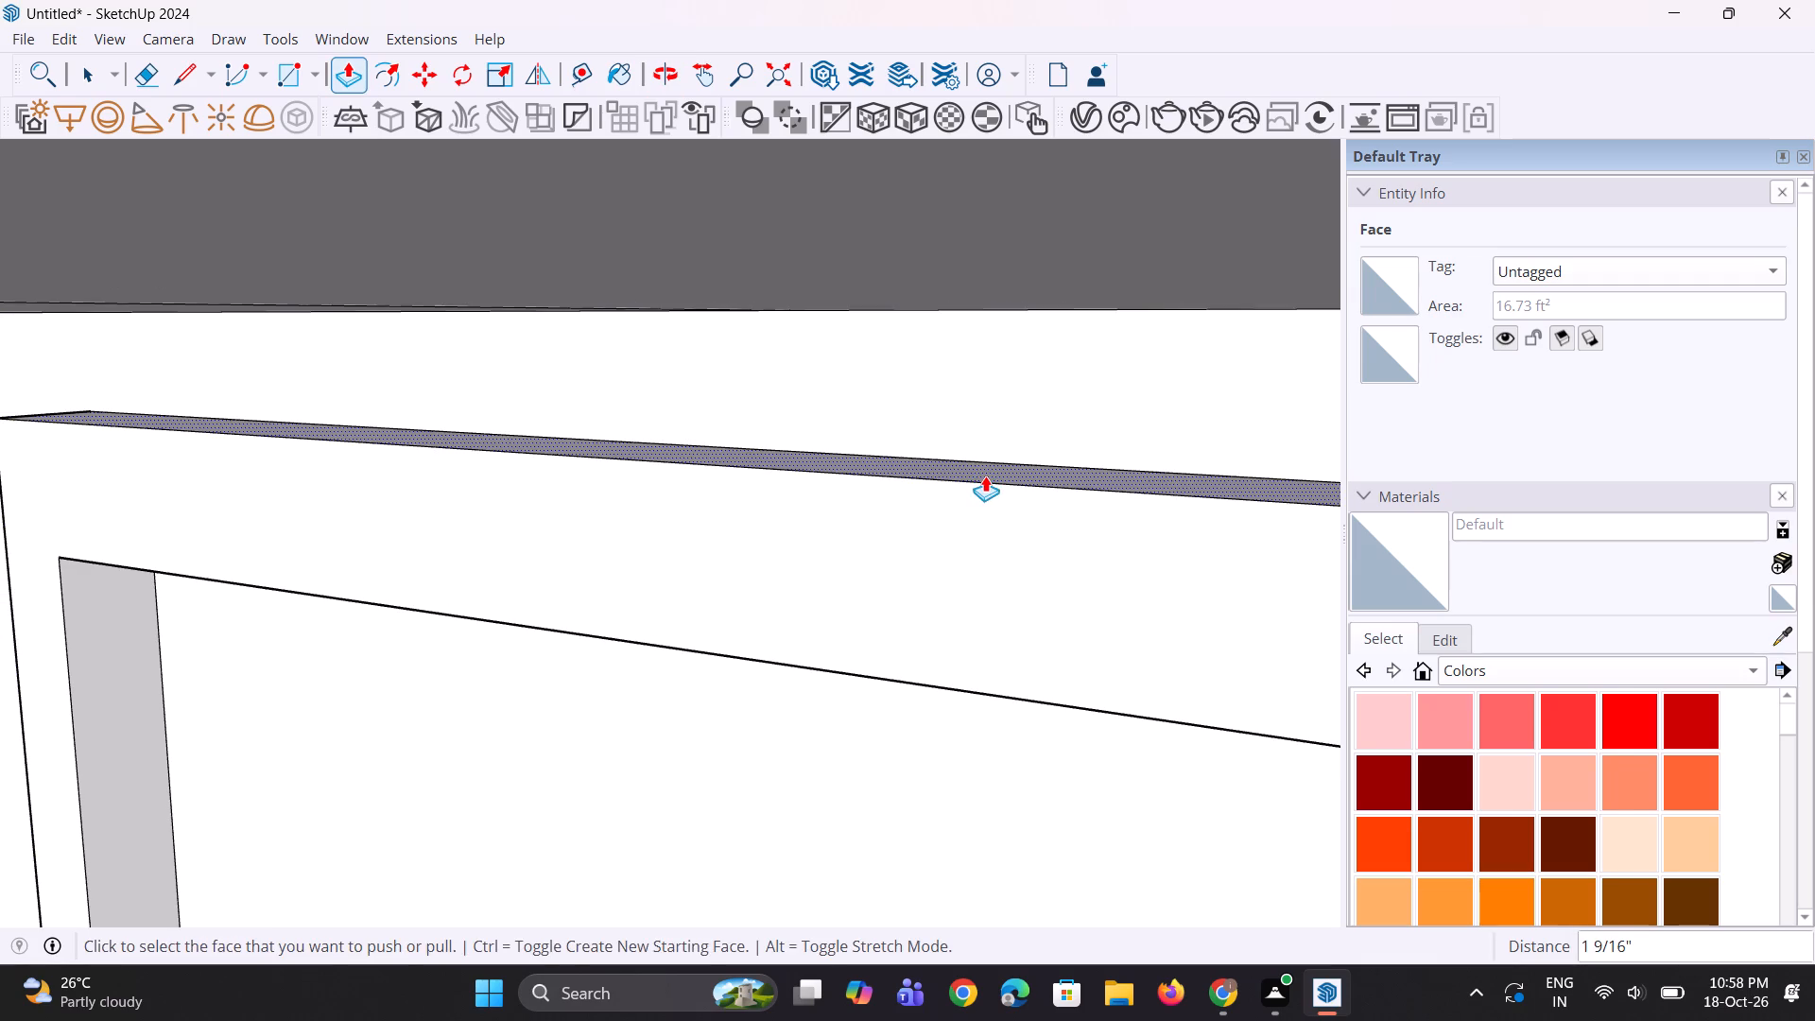
left_click(985, 476)
left_click(996, 526)
scroll(974, 496, "down", 6)
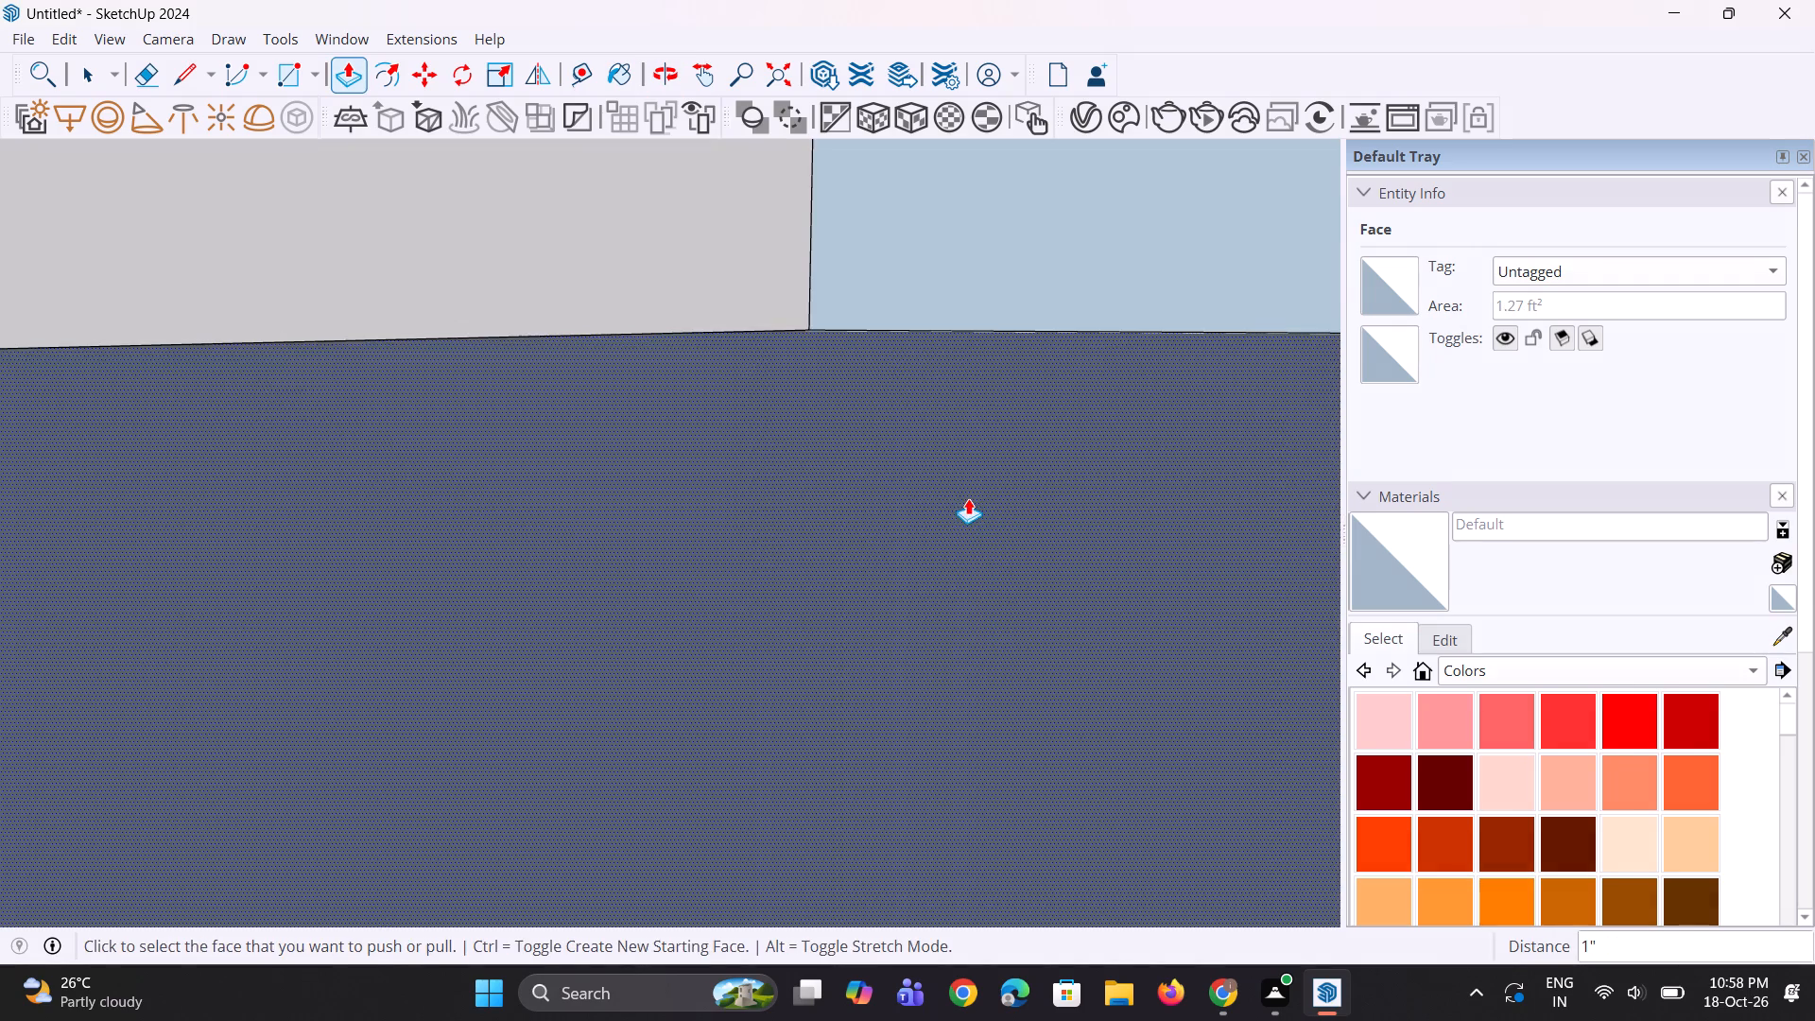
left_click(968, 498)
scroll(968, 498, "down", 4)
key("space")
key("space")
left_click(777, 93)
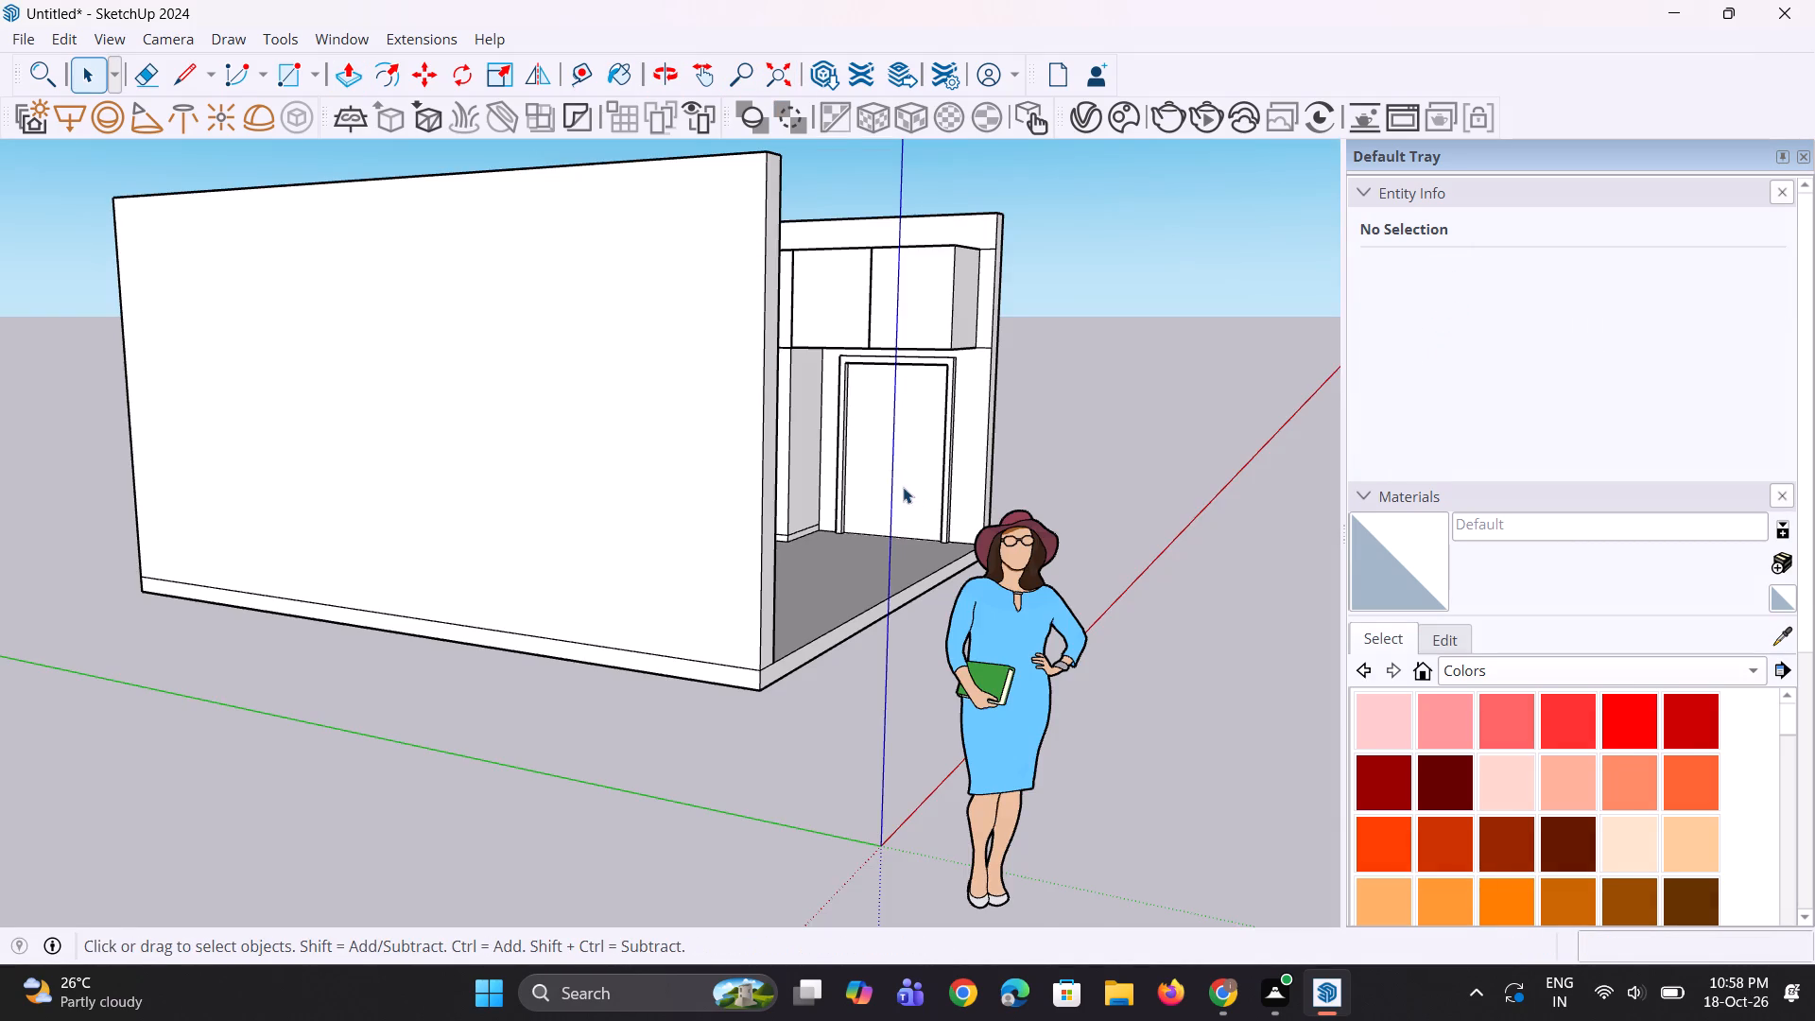
Copy the door face with its edges about 8' 11/16" along the green axis, clear of the room.
scroll(908, 492, "up", 2)
scroll(852, 436, "up", 3)
scroll(846, 355, "up", 3)
left_click(850, 391)
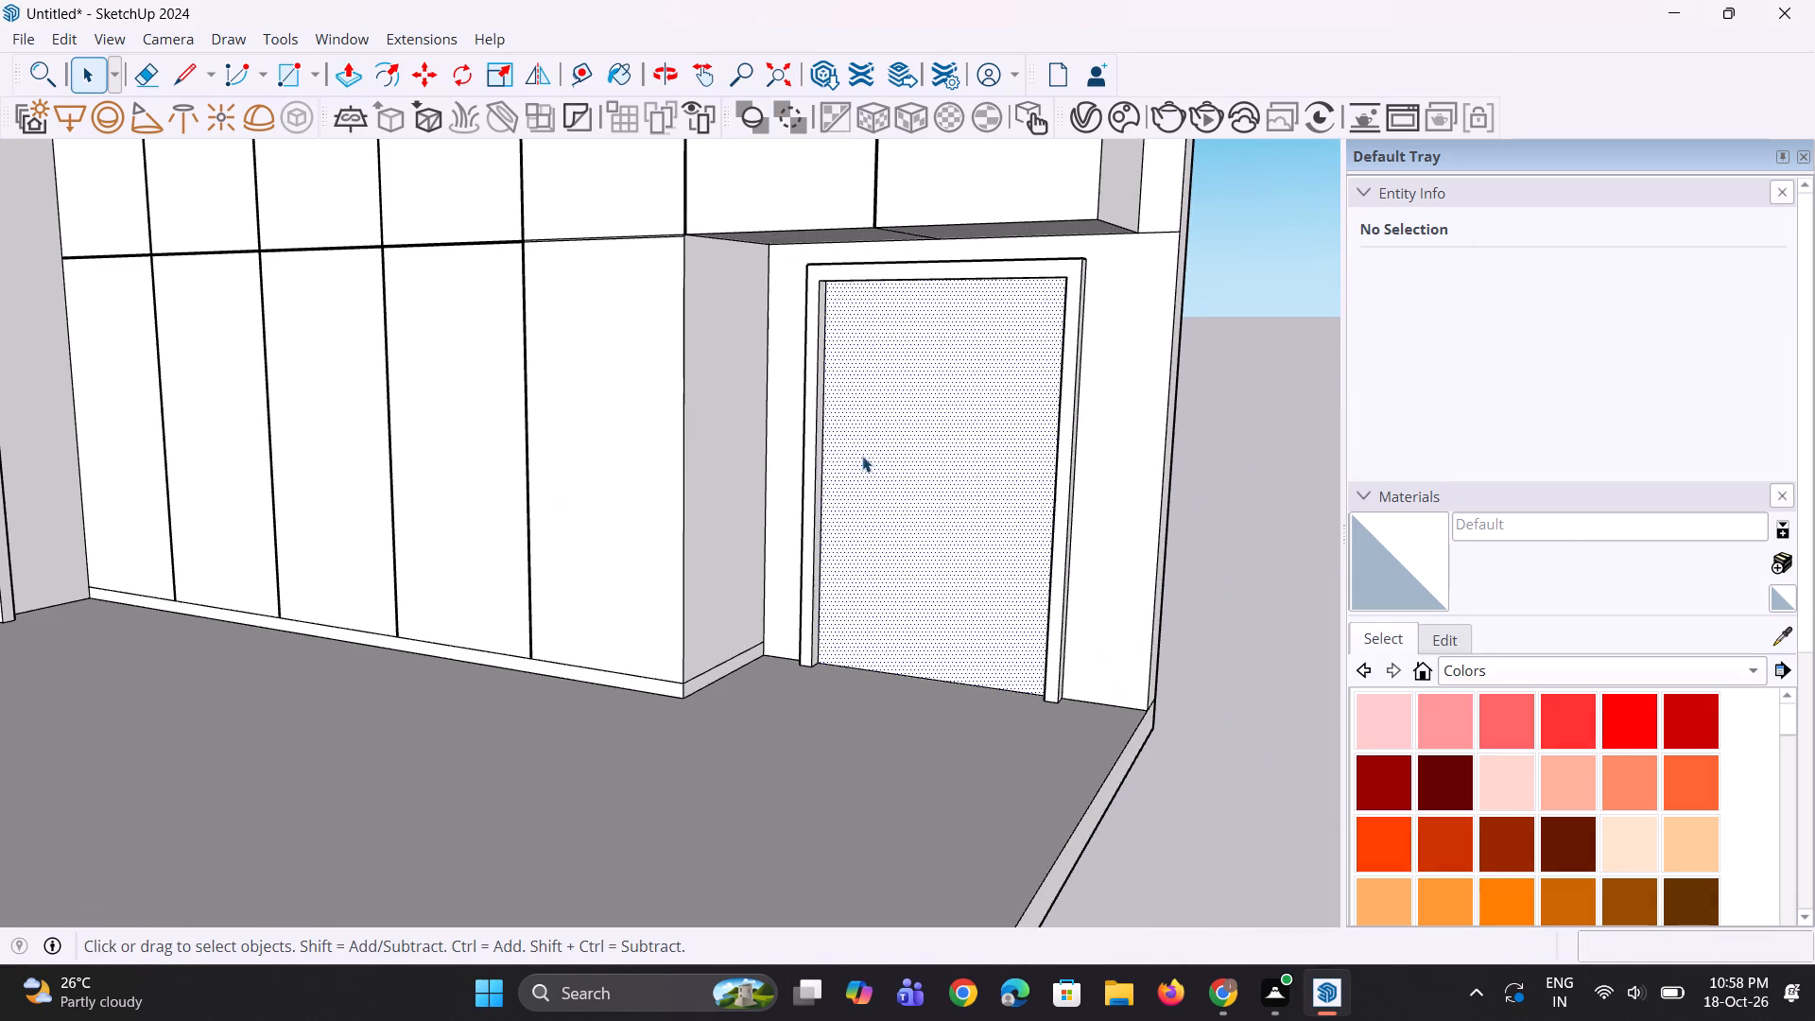
scroll(866, 505, "down", 6)
key("m")
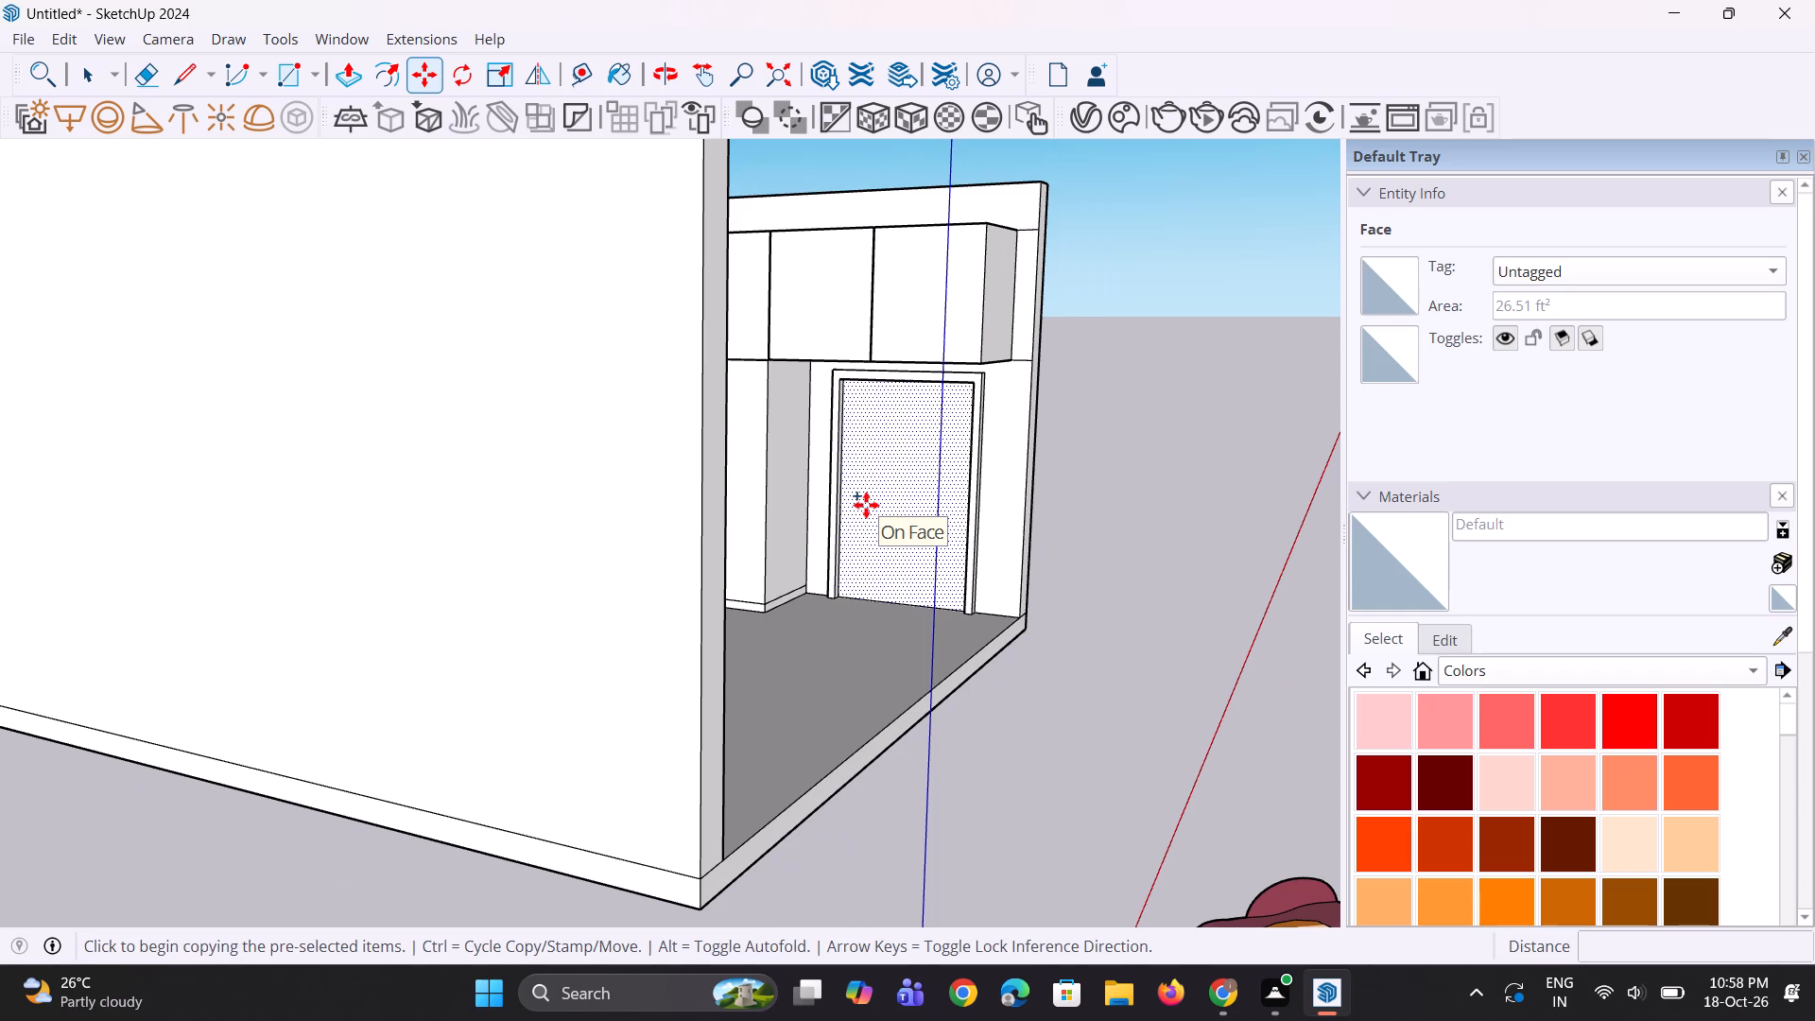
left_click(866, 505)
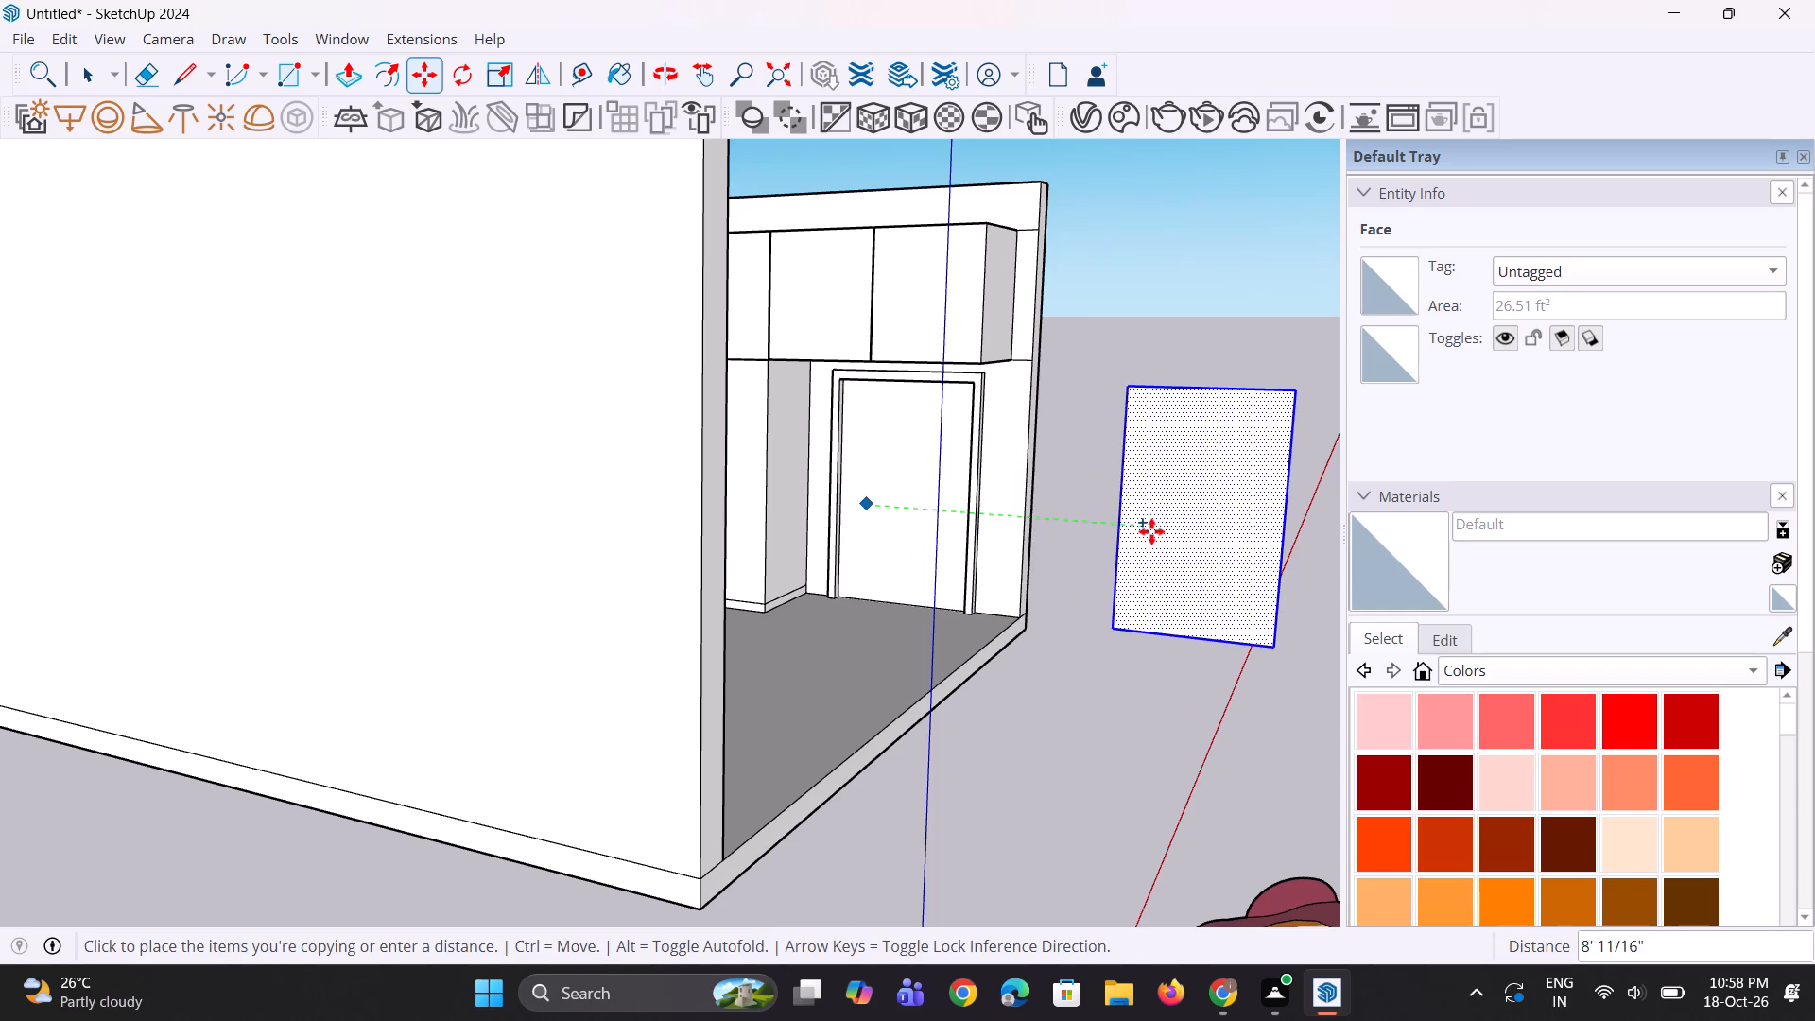
left_click(1151, 530)
scroll(960, 525, "down", 4)
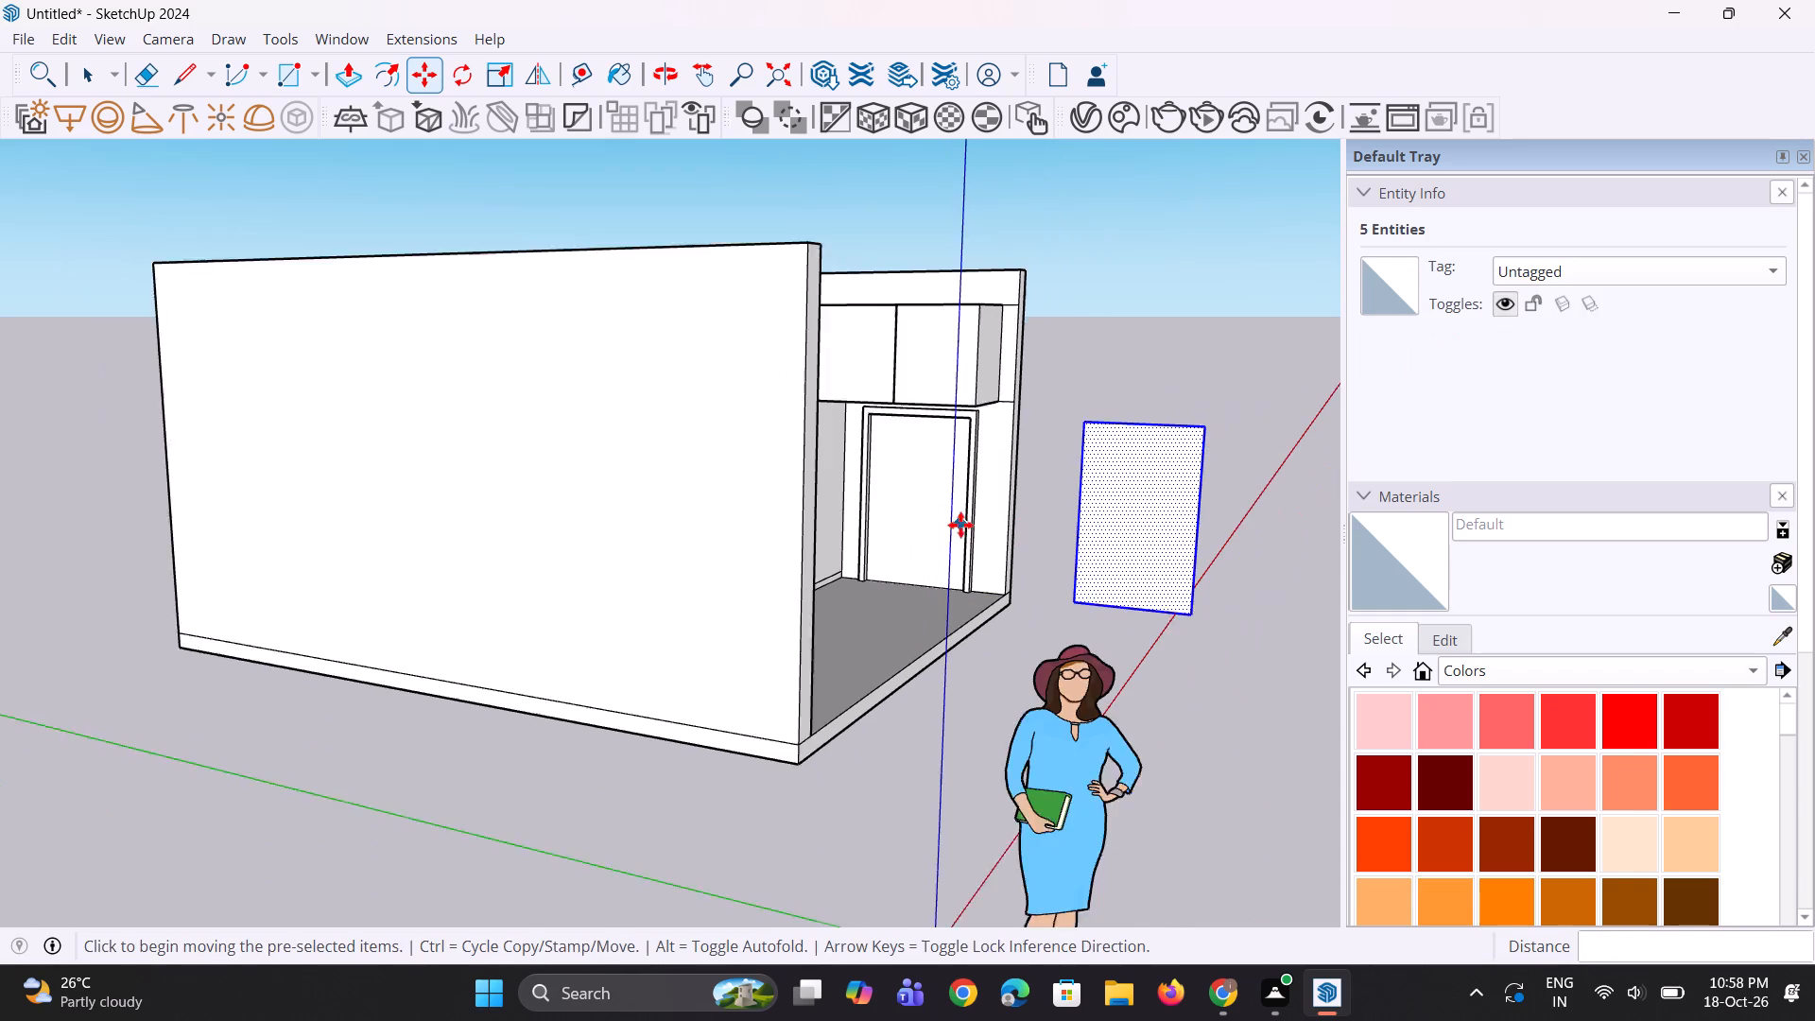
key("space")
key("space")
Push/Pull the copied door face by 3" to make a solid door panel, and clear the selection.
scroll(1087, 465, "up", 1)
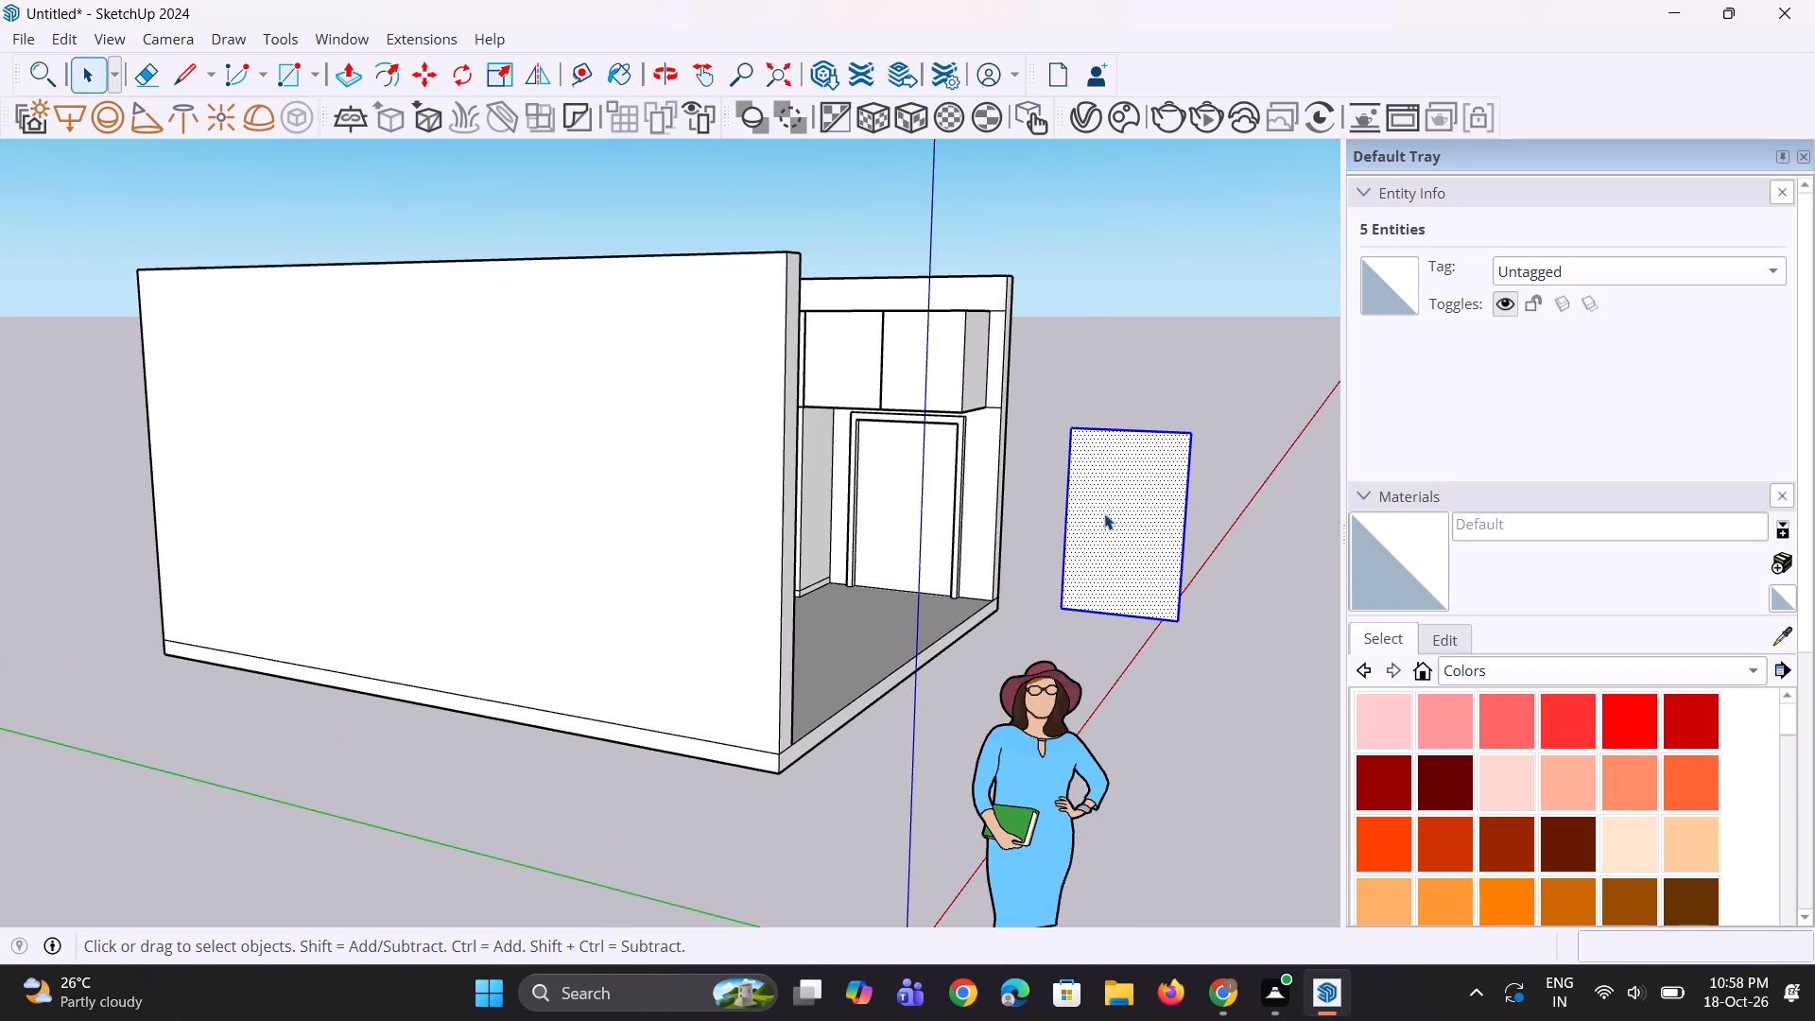
key("p")
left_click(1109, 501)
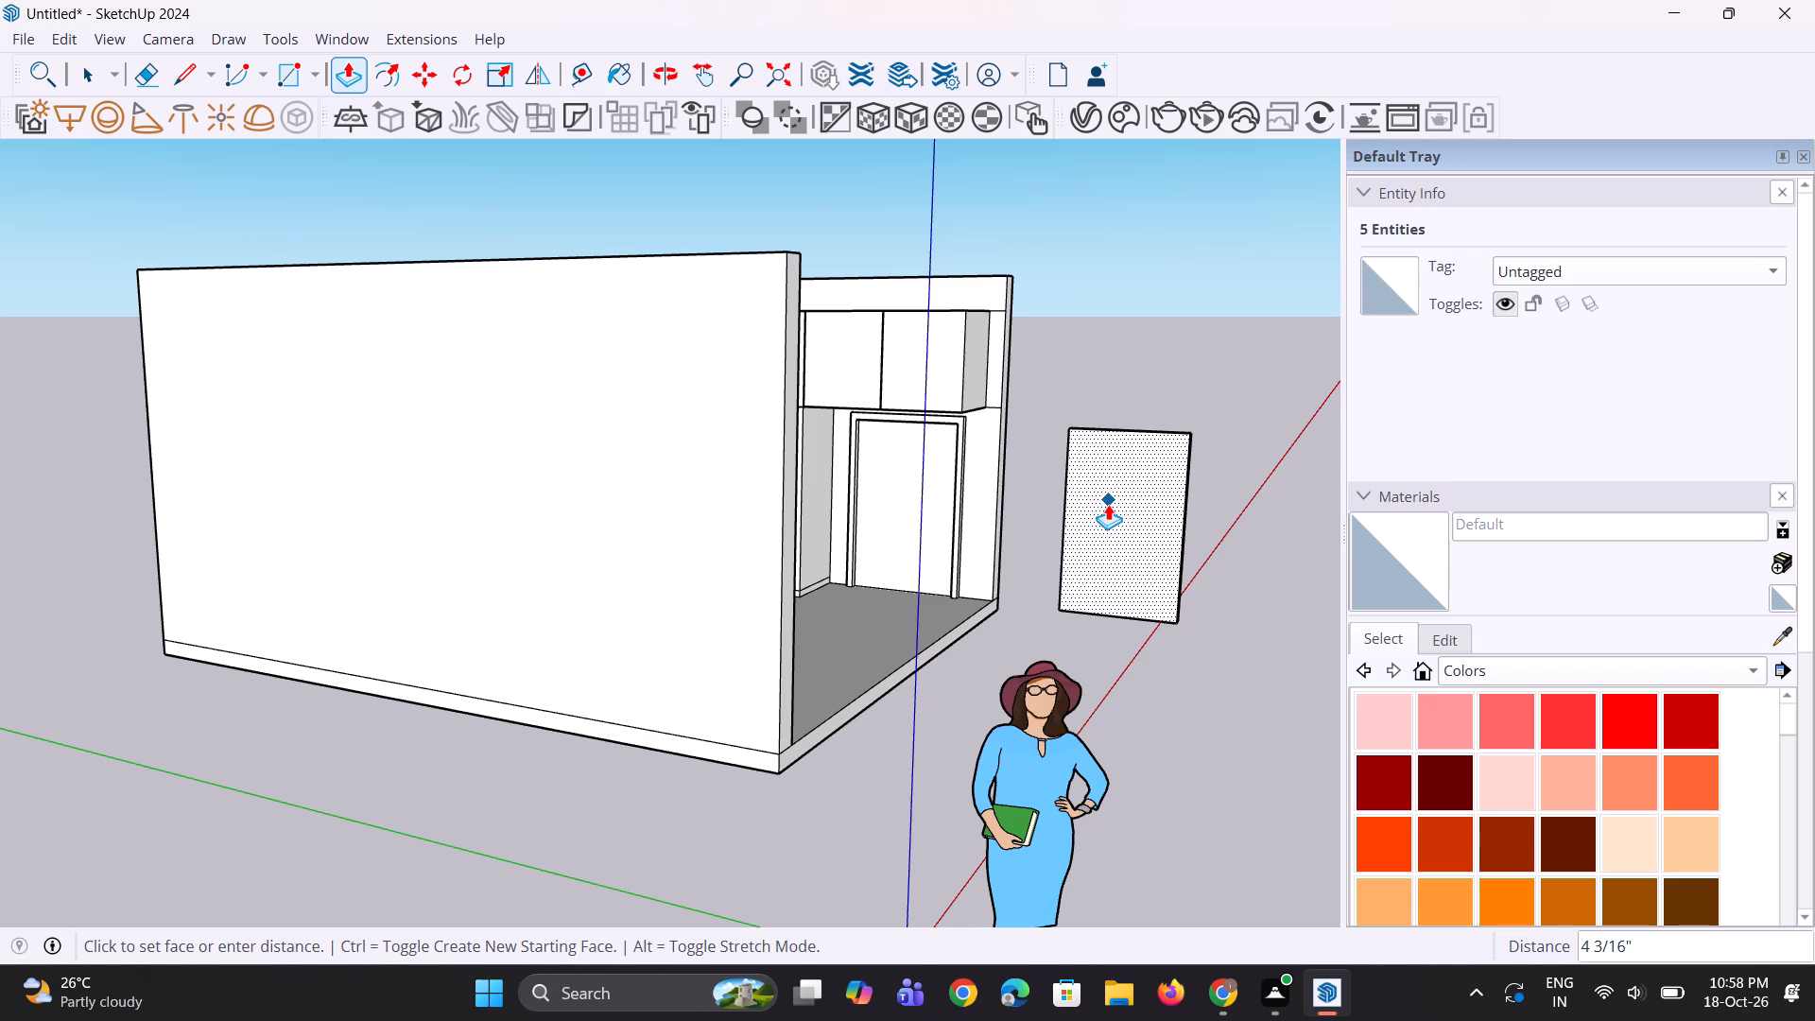
type("3\"")
key("Return")
middle_click_drag(1145, 581, 933, 610)
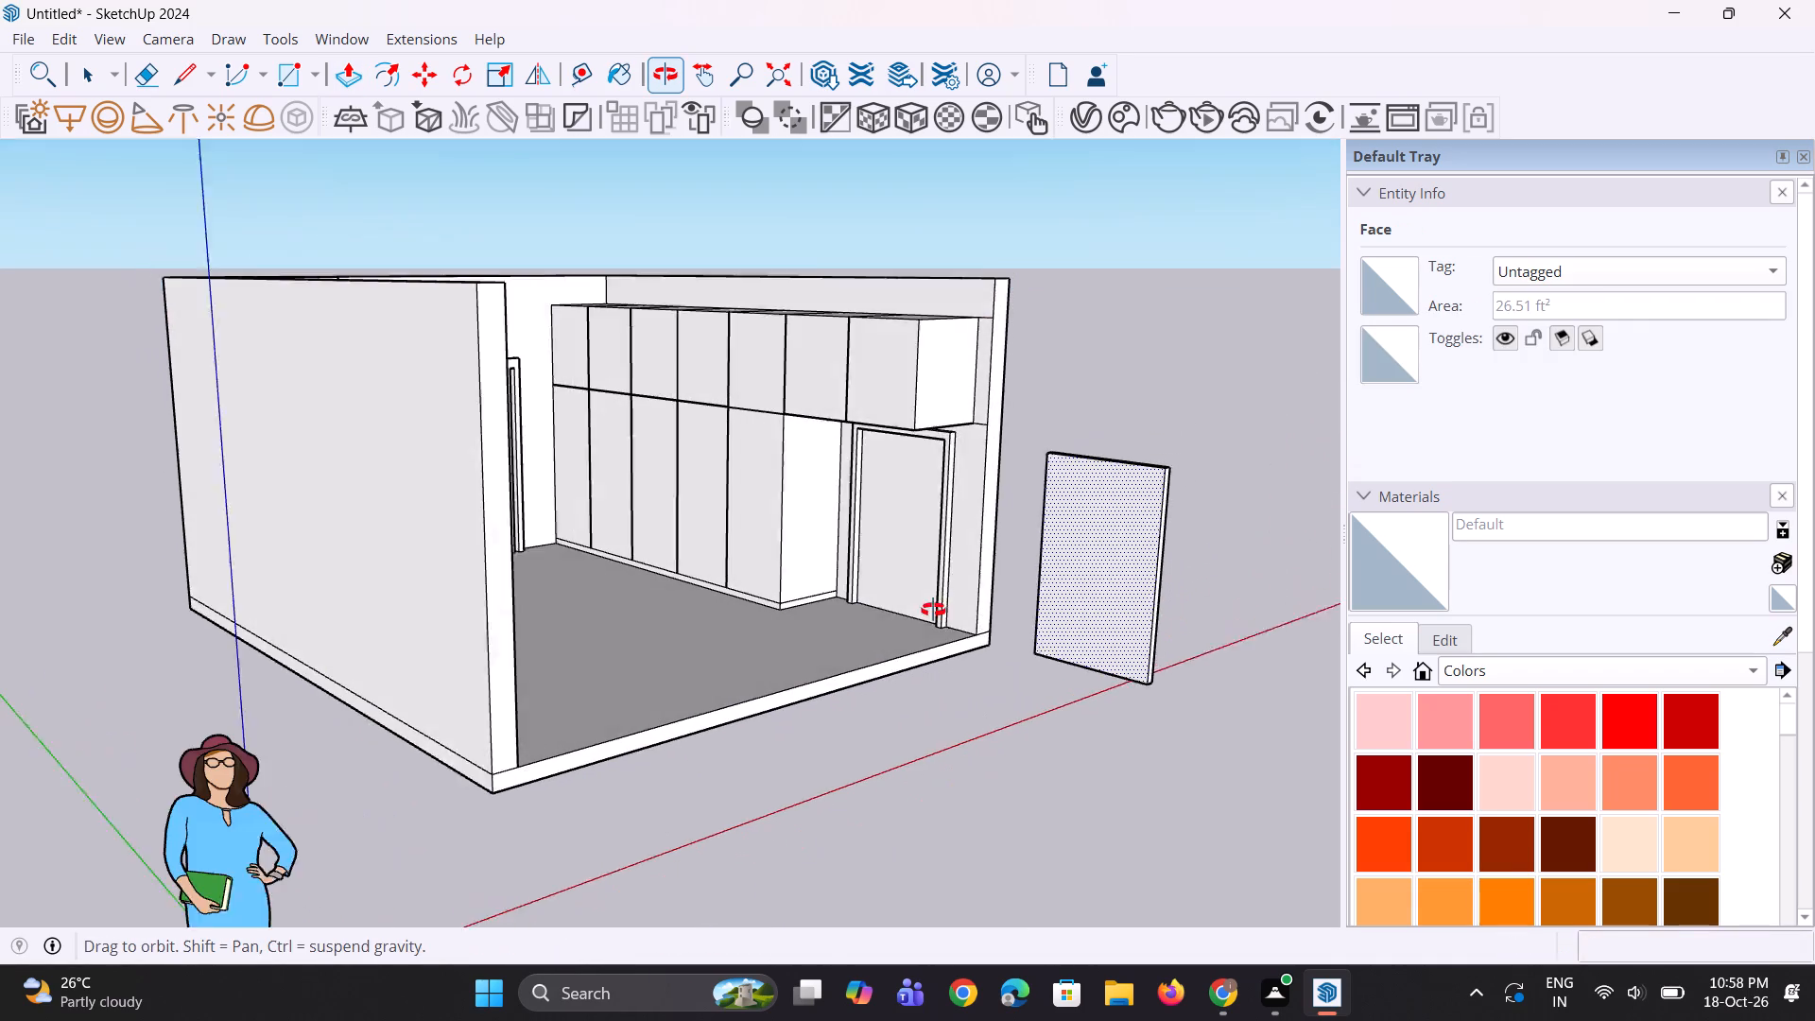
middle_click_drag(933, 610, 935, 613)
key("space")
key("space")
left_click(1197, 601)
Copy the door panel's vertical front edge nearest the room about 1' 1" along its bottom edge to divide the face, and clear the selection.
scroll(973, 608, "down", 4)
scroll(973, 600, "up", 1)
middle_click_drag(1024, 606, 1099, 607)
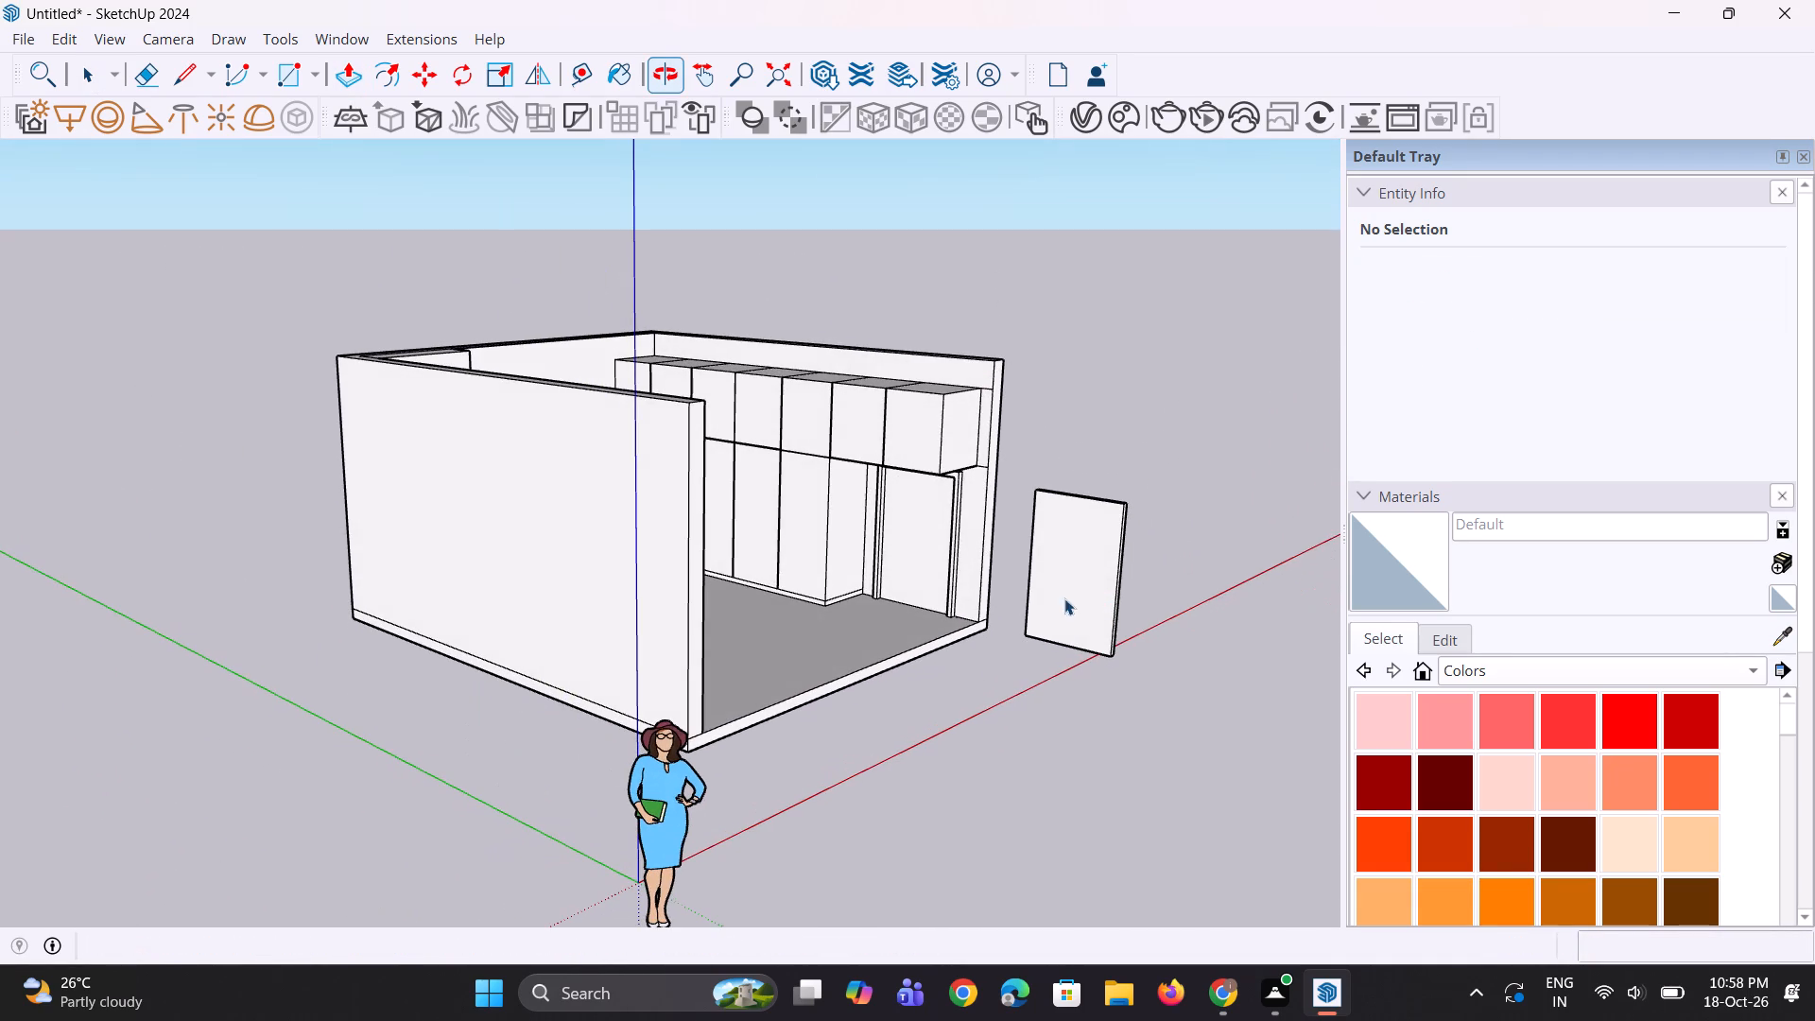
scroll(1004, 596, "up", 4)
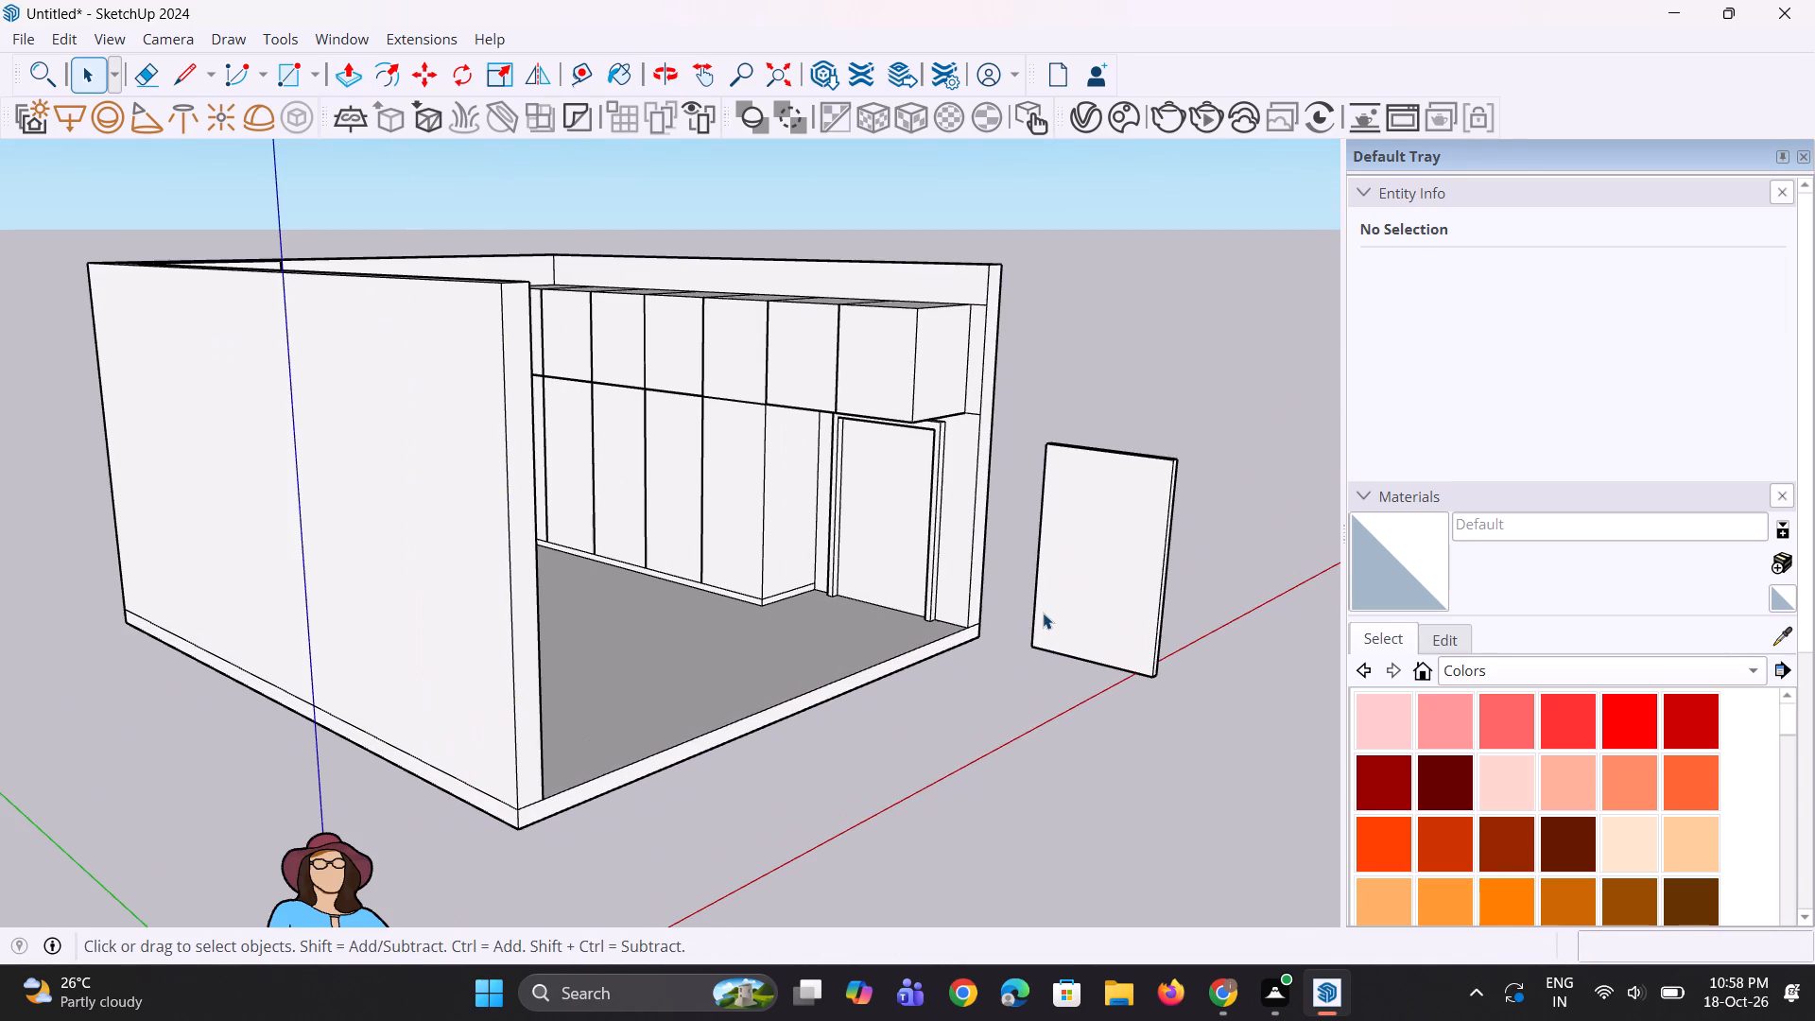
left_click(1037, 606)
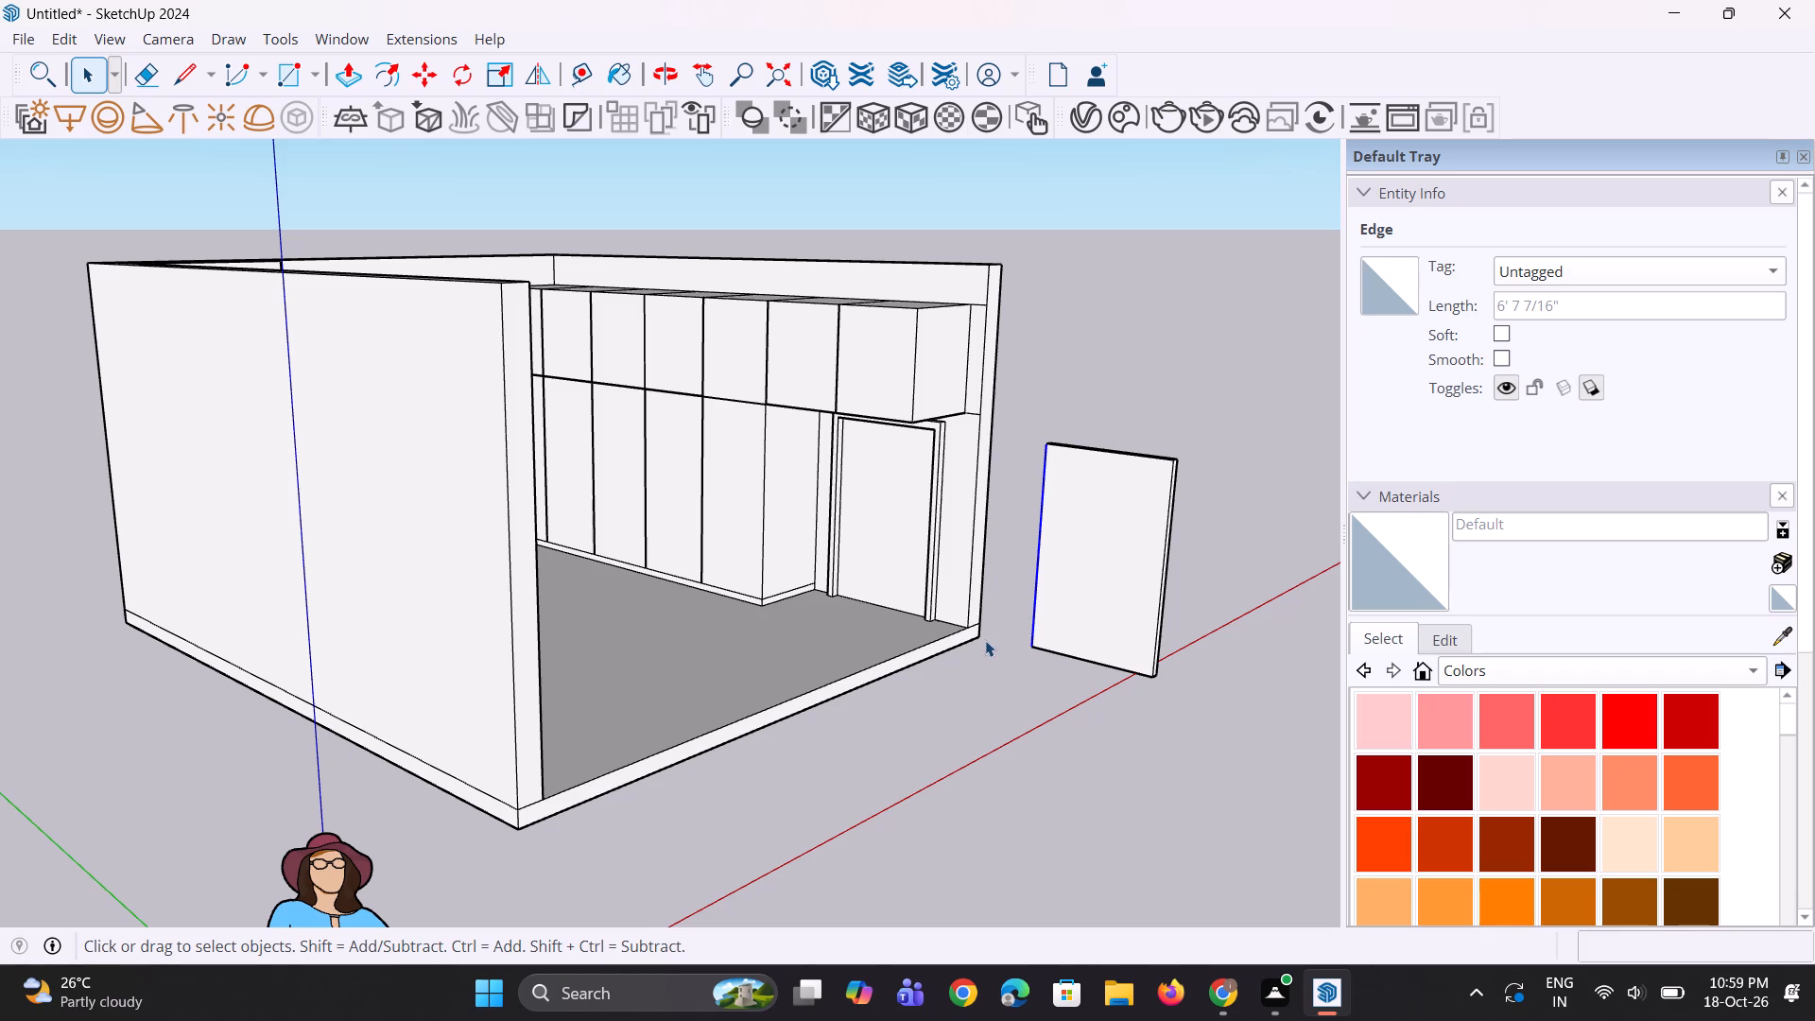
scroll(836, 511, "down", 3)
middle_click_drag(999, 632, 1026, 640)
scroll(972, 581, "up", 2)
scroll(1016, 647, "up", 4)
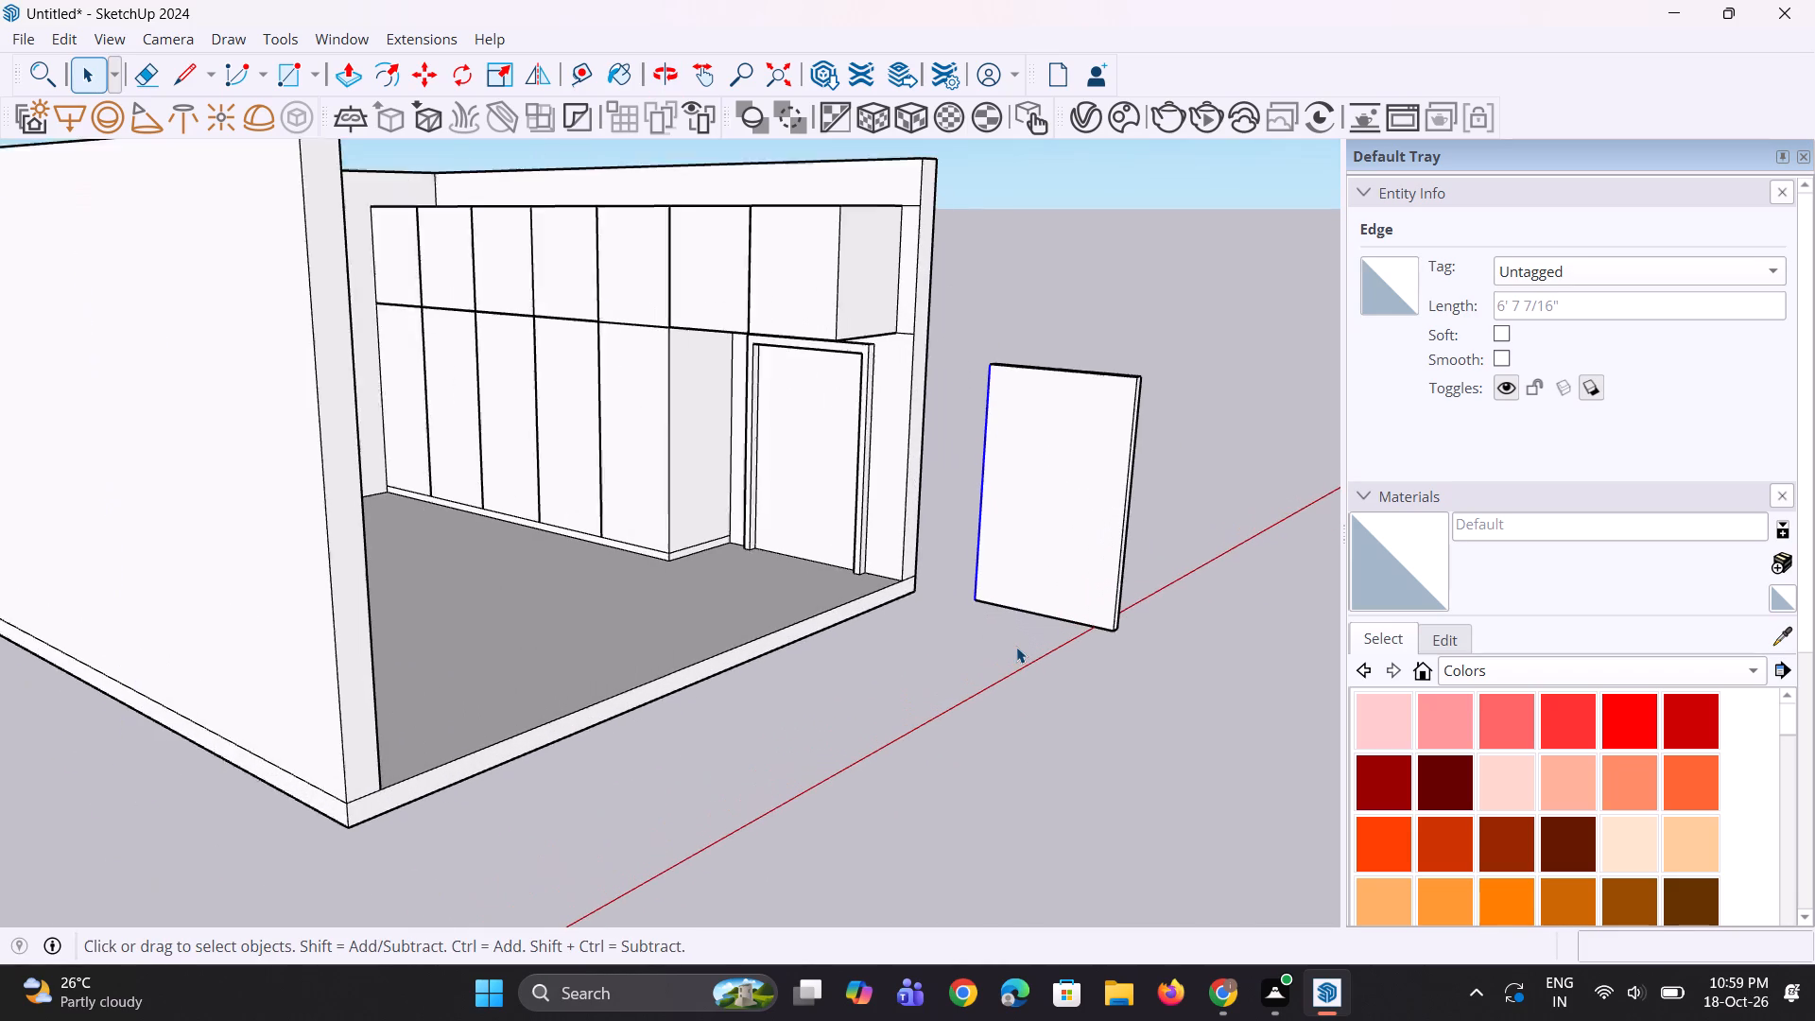
scroll(1016, 647, "up", 1)
key("m")
scroll(1016, 647, "up", 8, "ctrl")
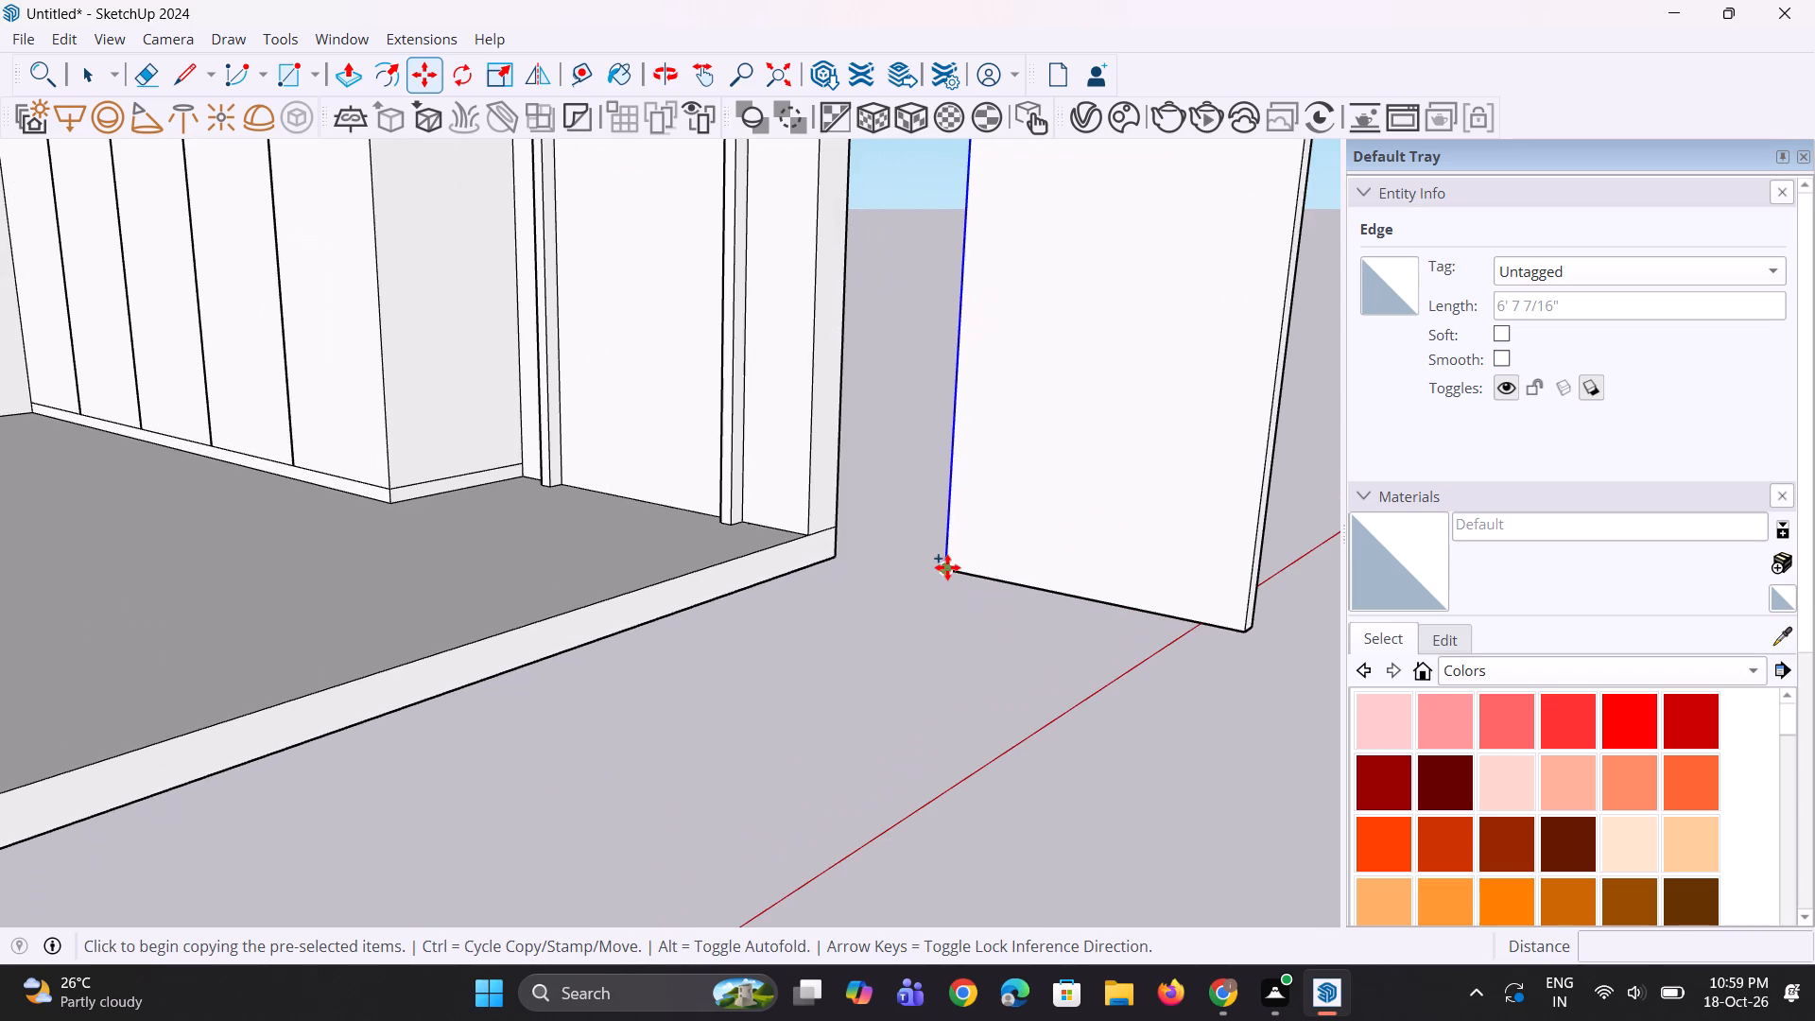
left_click(946, 566)
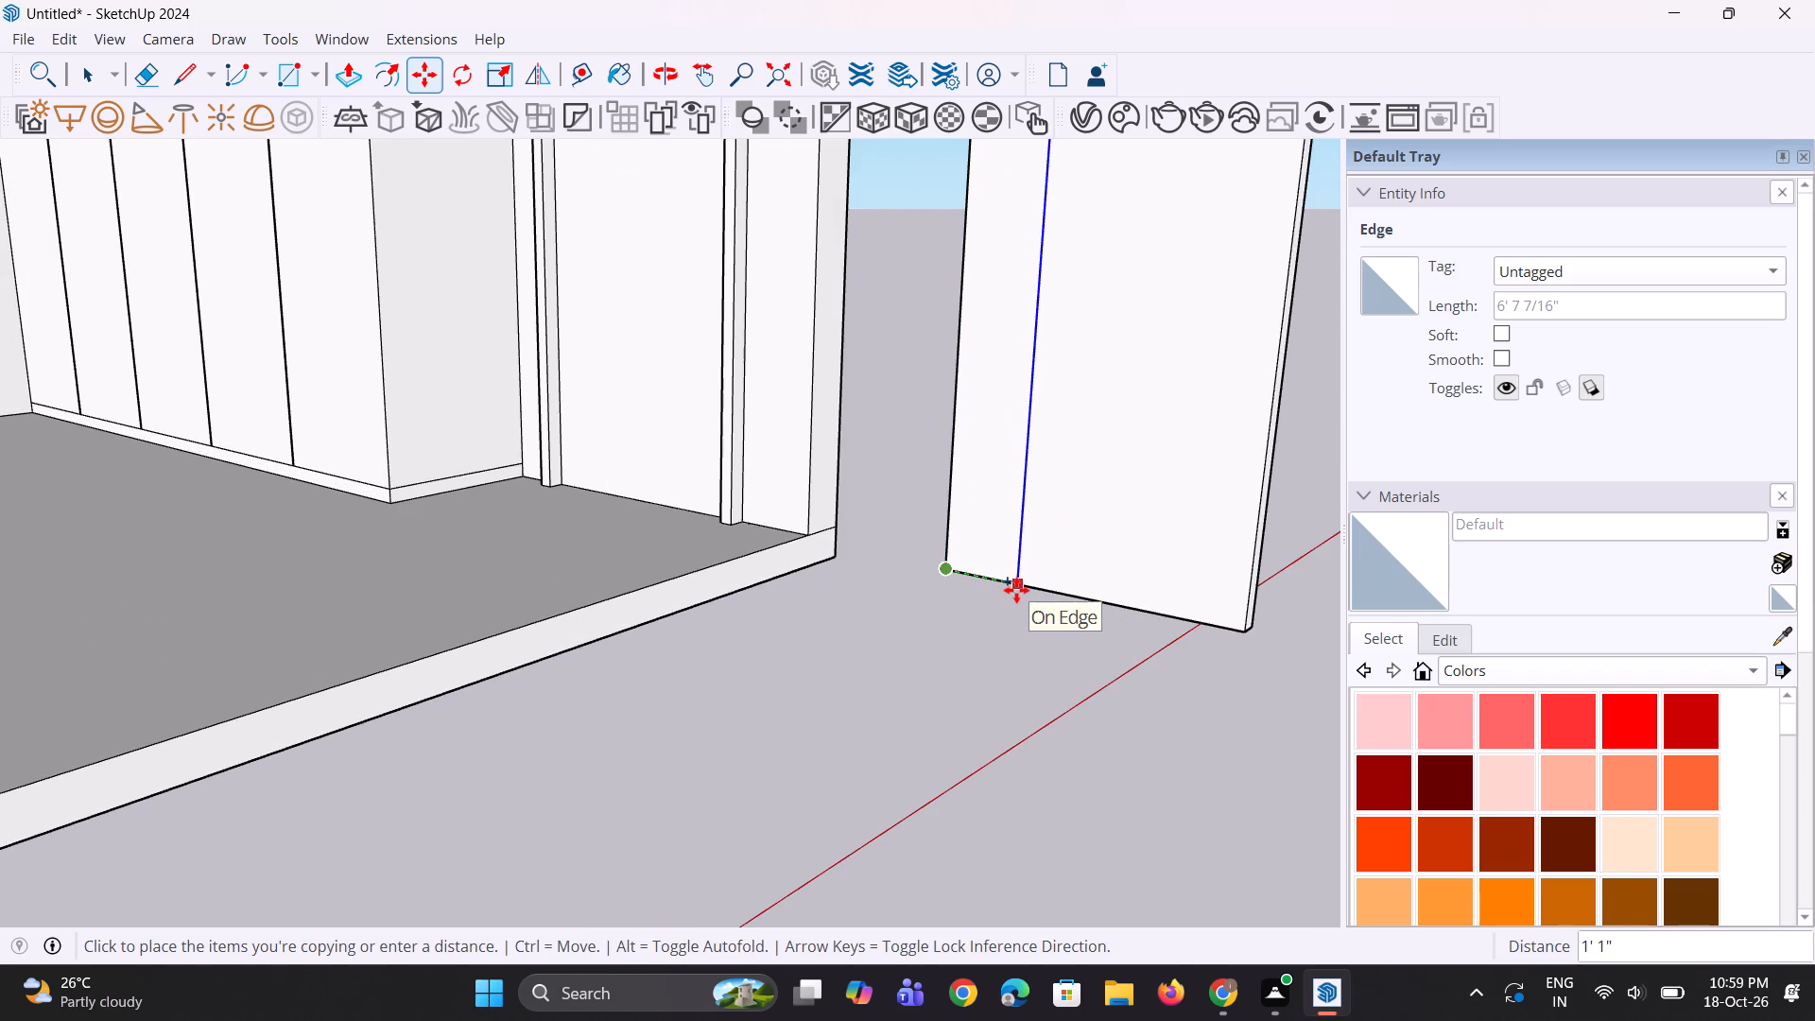
scroll(1016, 590, "down", 3)
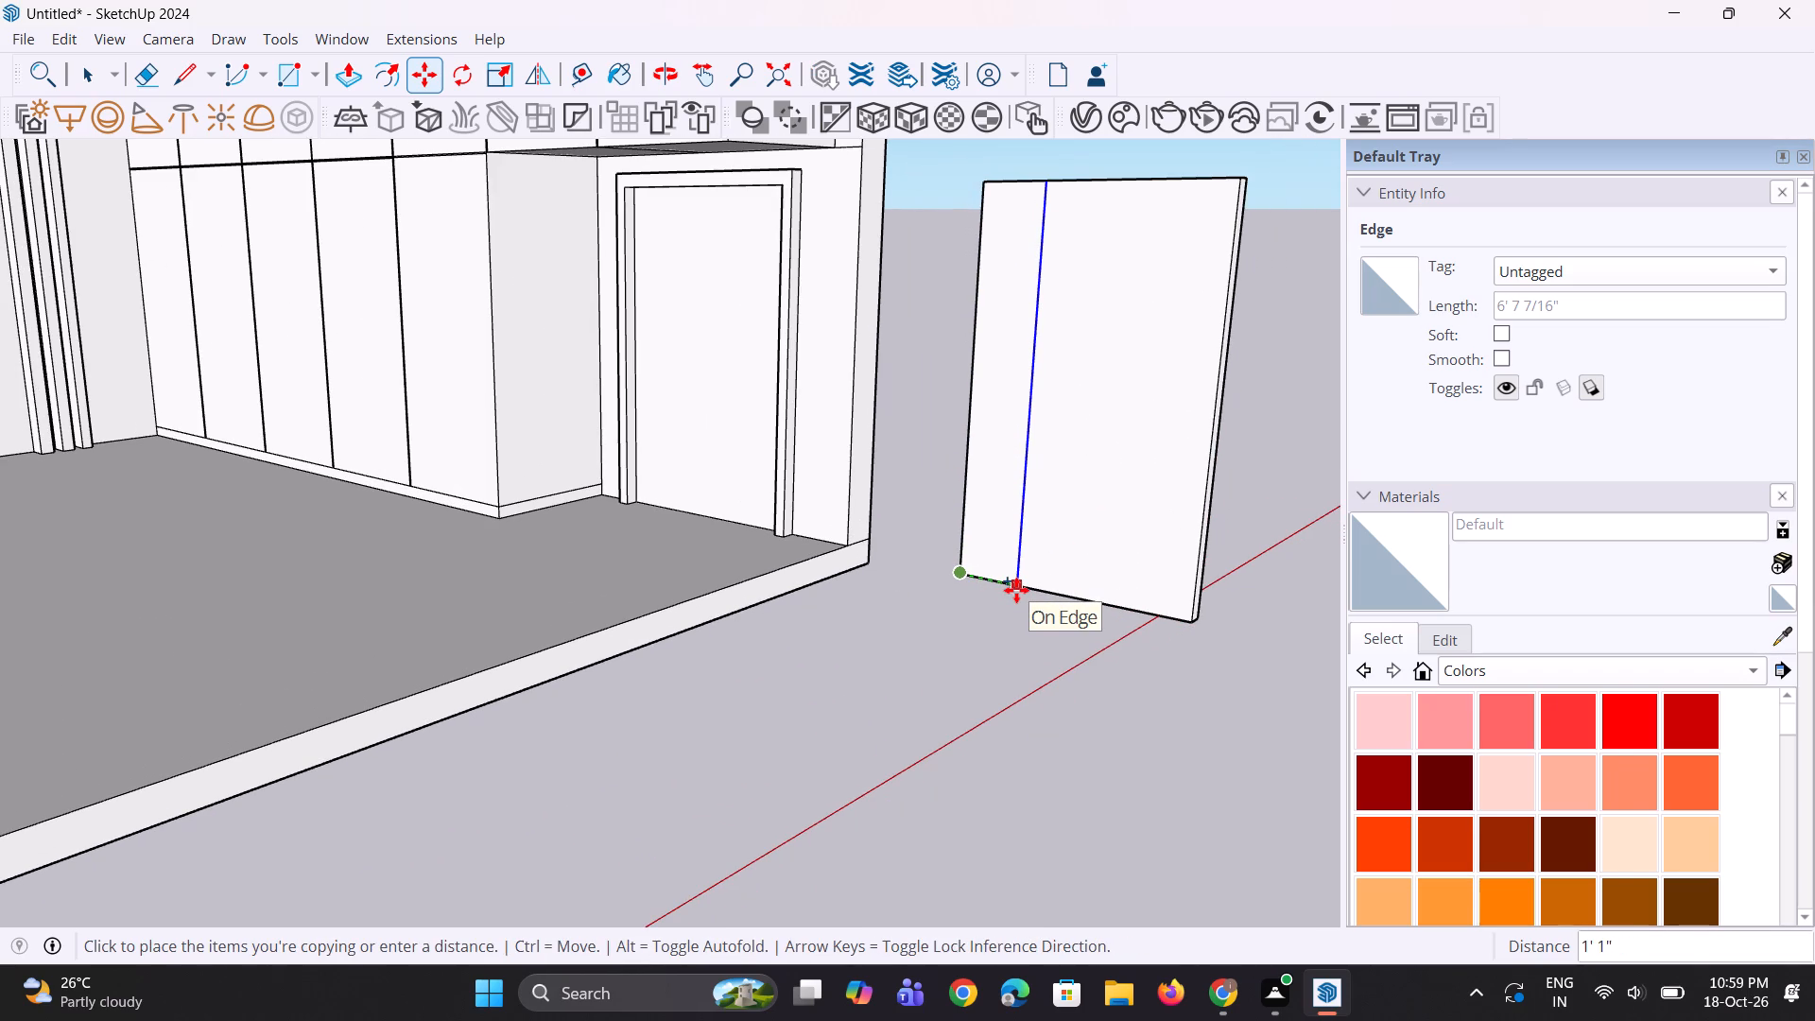
left_click(1020, 594)
key("space")
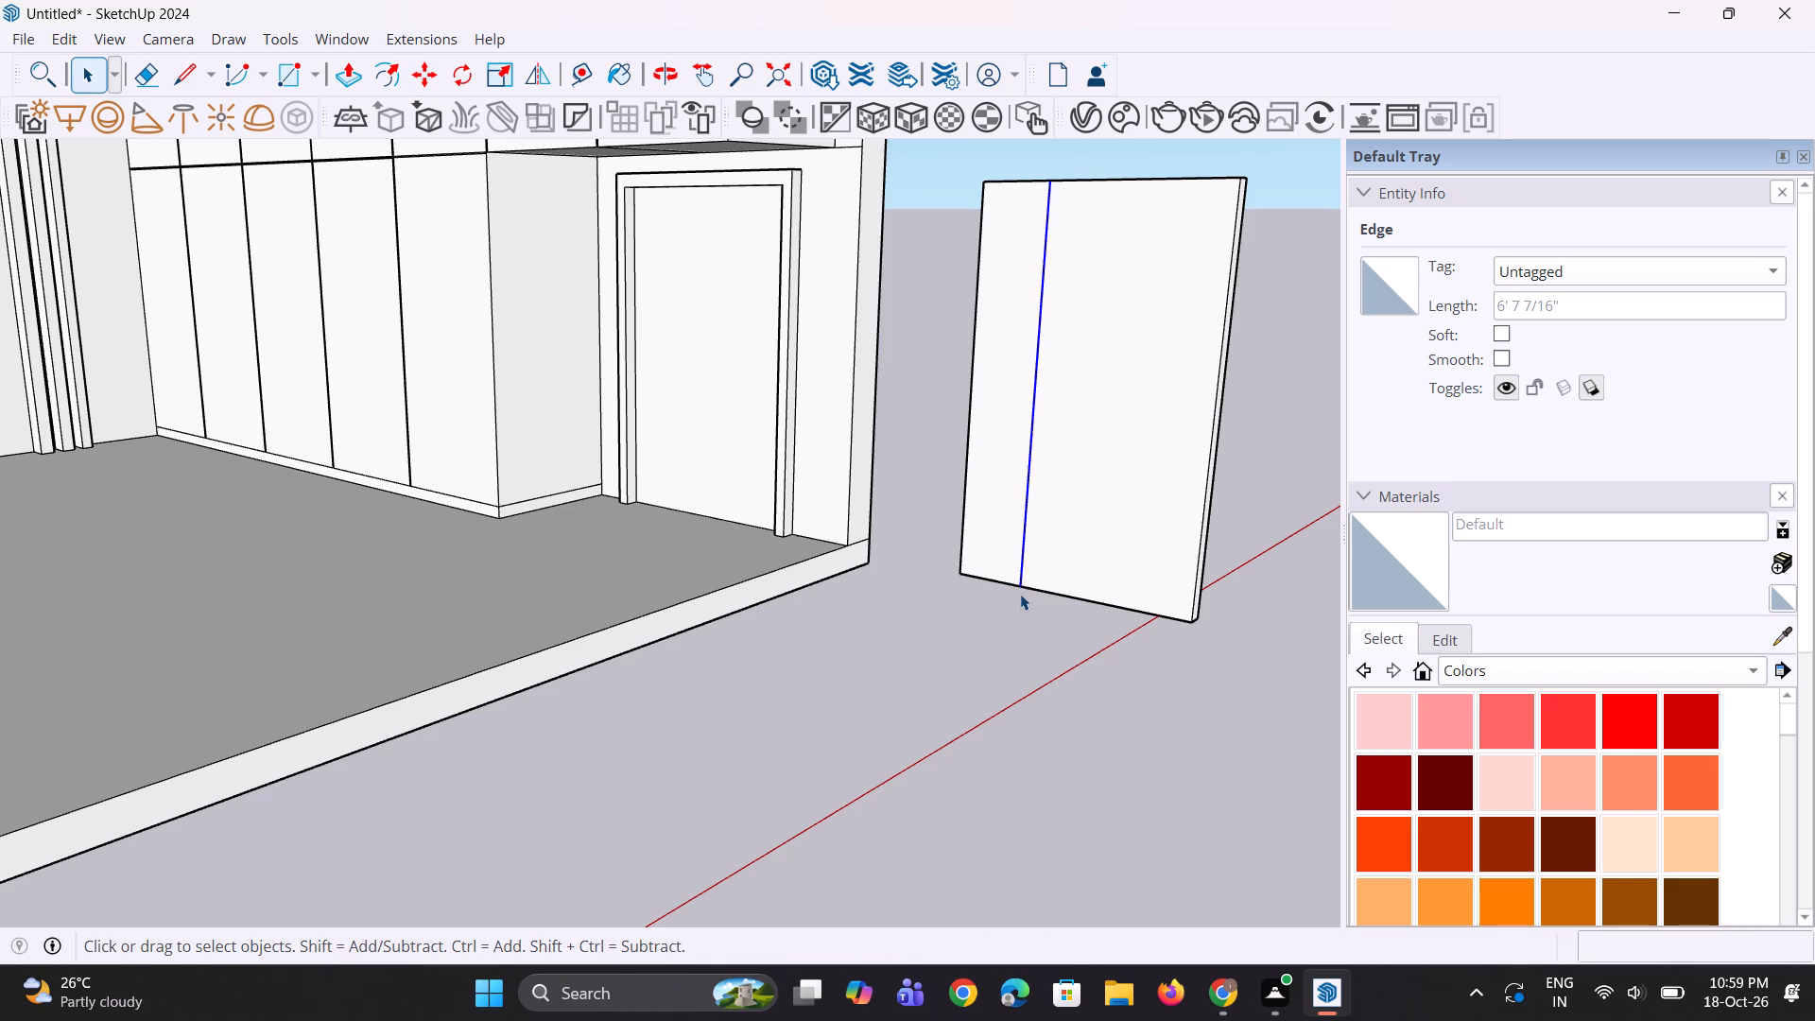
key("space")
left_click(1012, 631)
Open the Tile material collection.
scroll(1011, 632, "down", 5)
scroll(1011, 632, "up", 1)
middle_click_drag(1023, 632, 1040, 632)
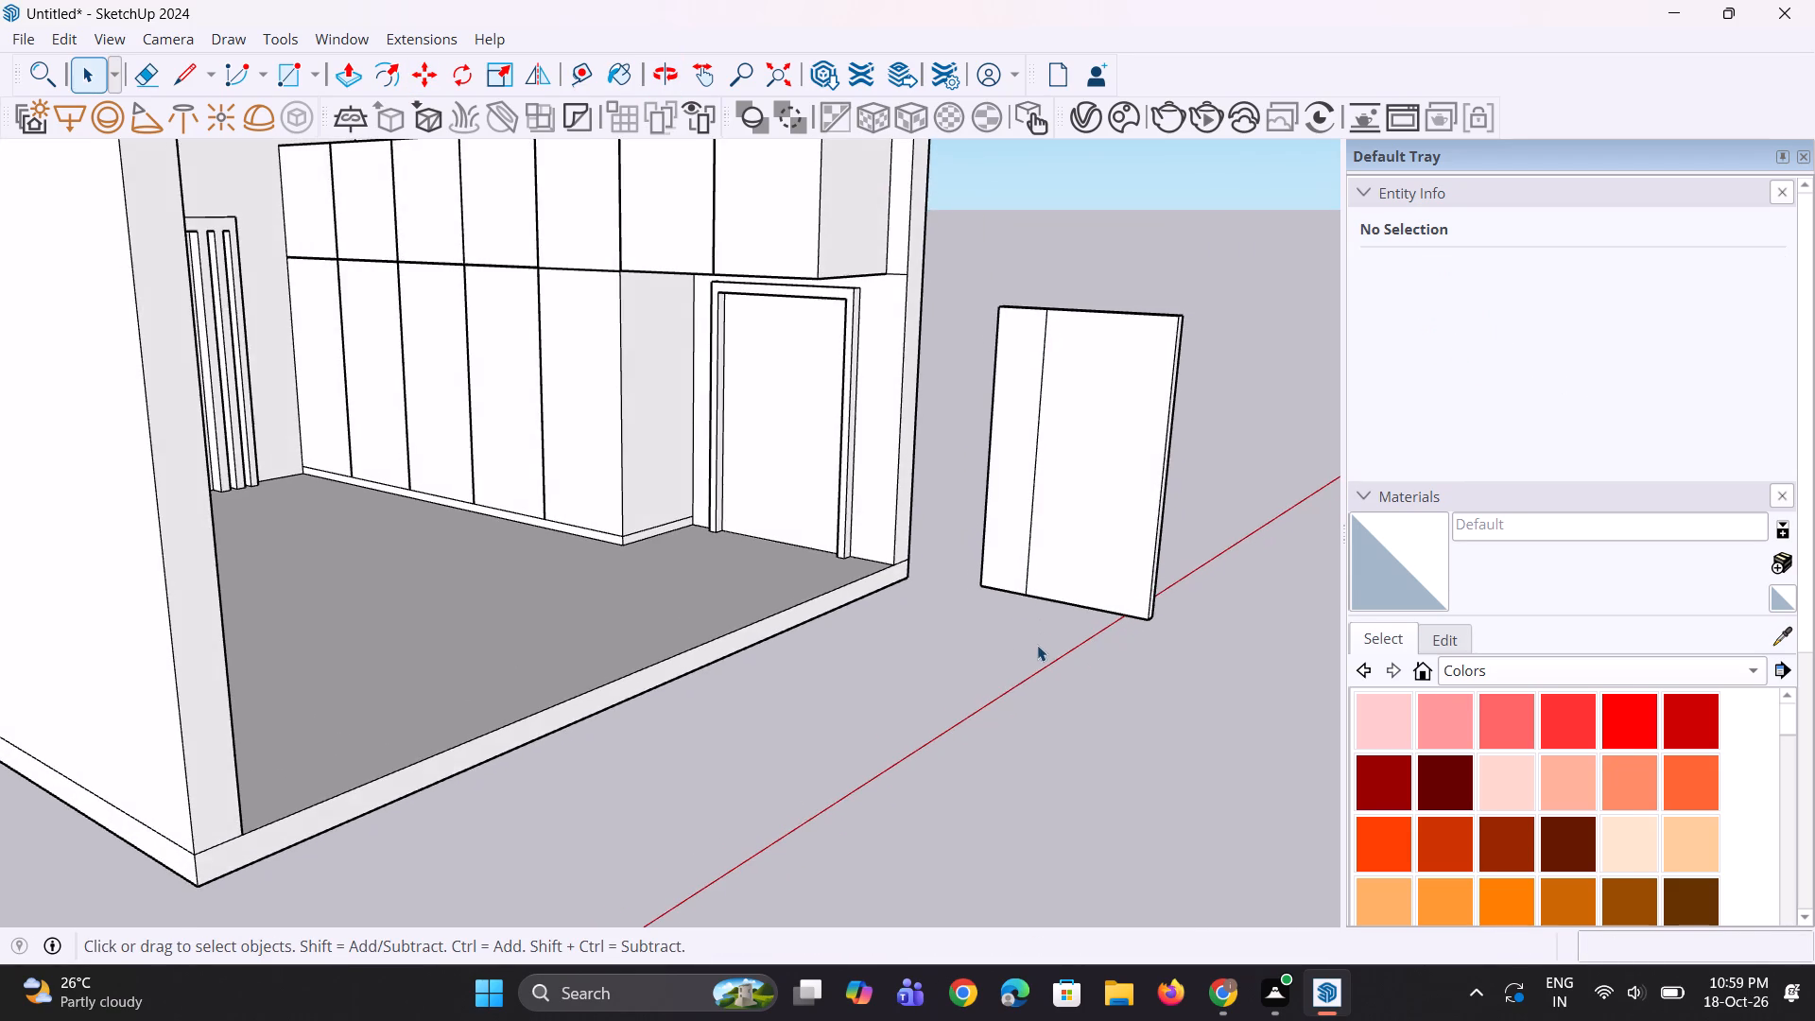
scroll(1032, 650, "down", 3)
middle_click_drag(1062, 540, 1059, 541)
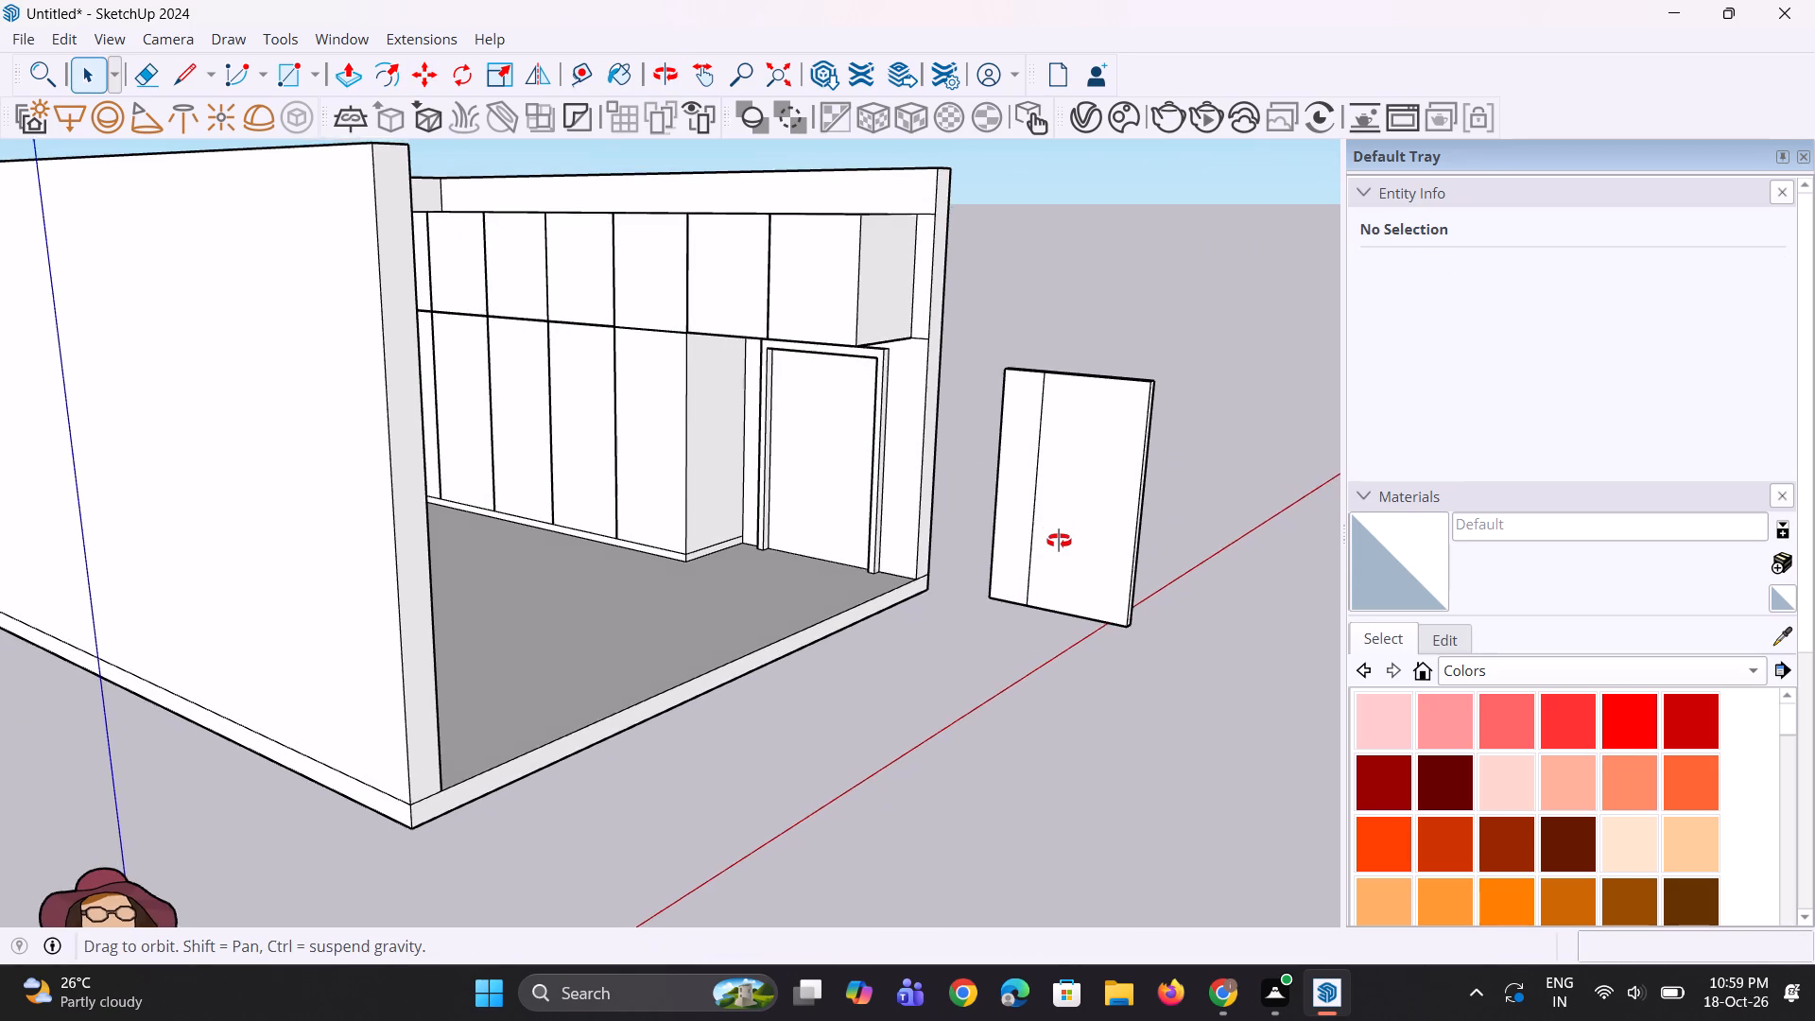
middle_click_drag(1059, 541, 1035, 549)
middle_click(1035, 549)
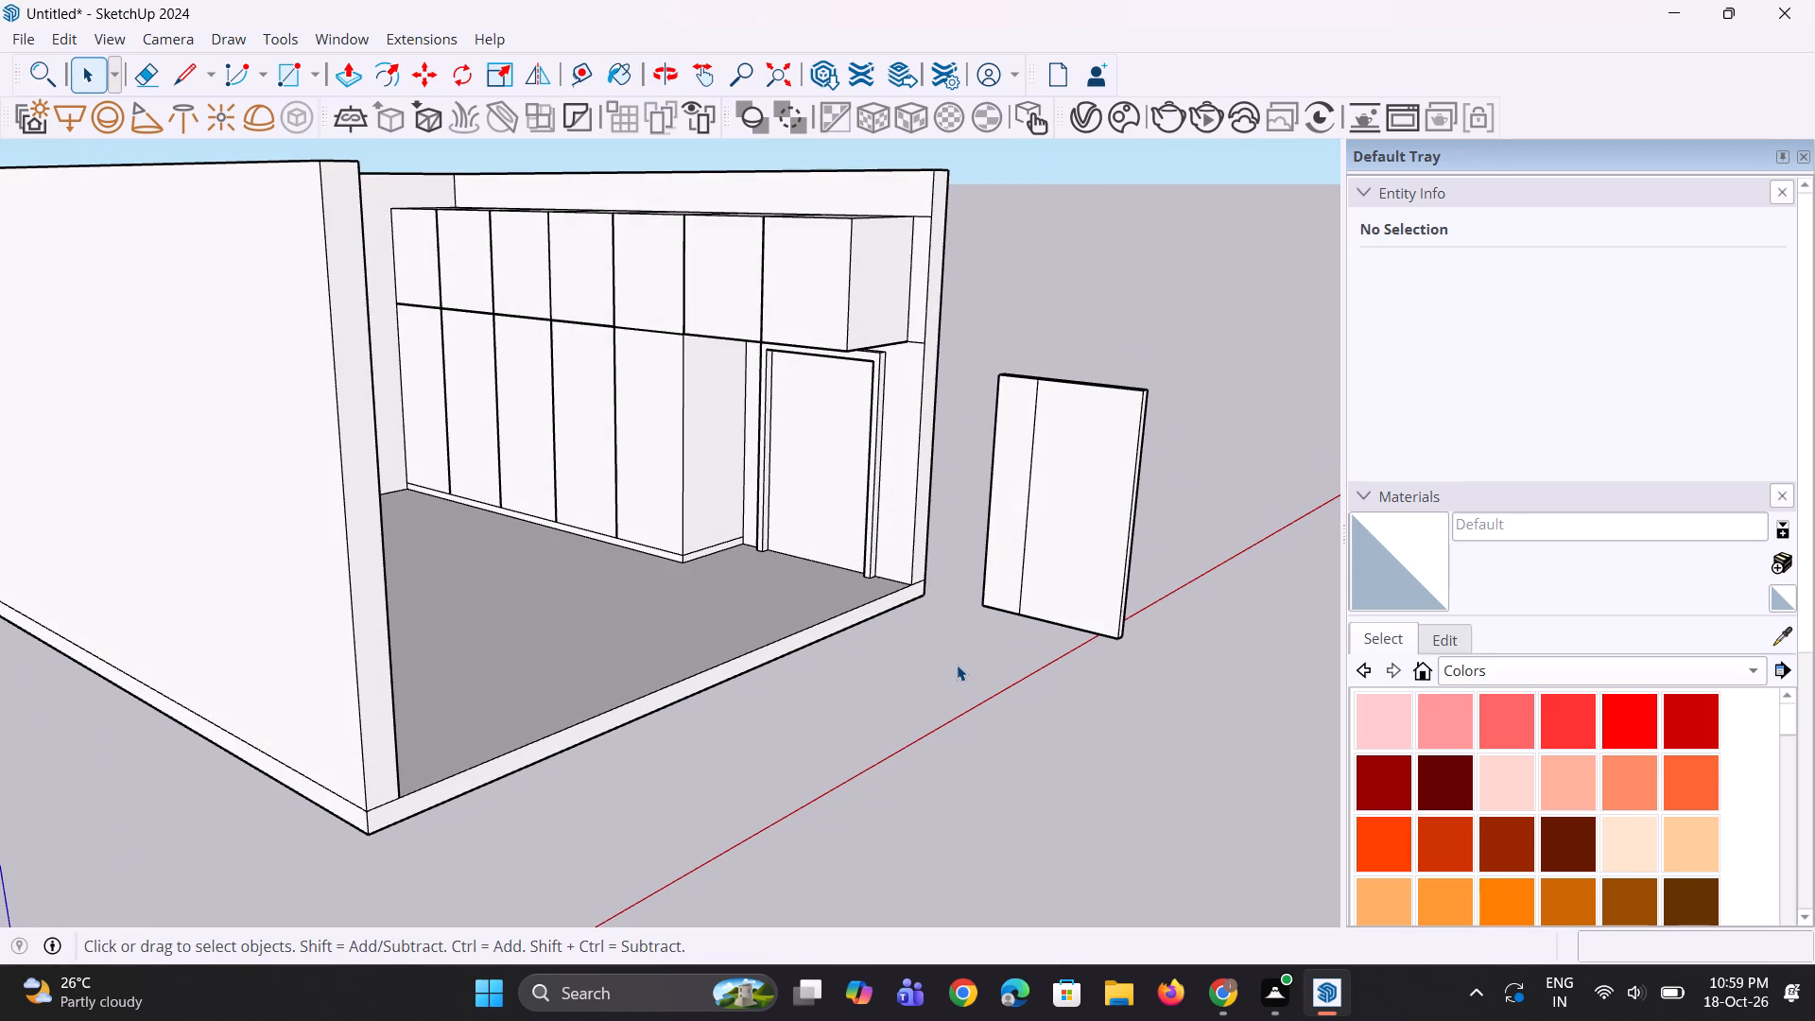
scroll(1400, 781, "down", 3)
left_click(1472, 682)
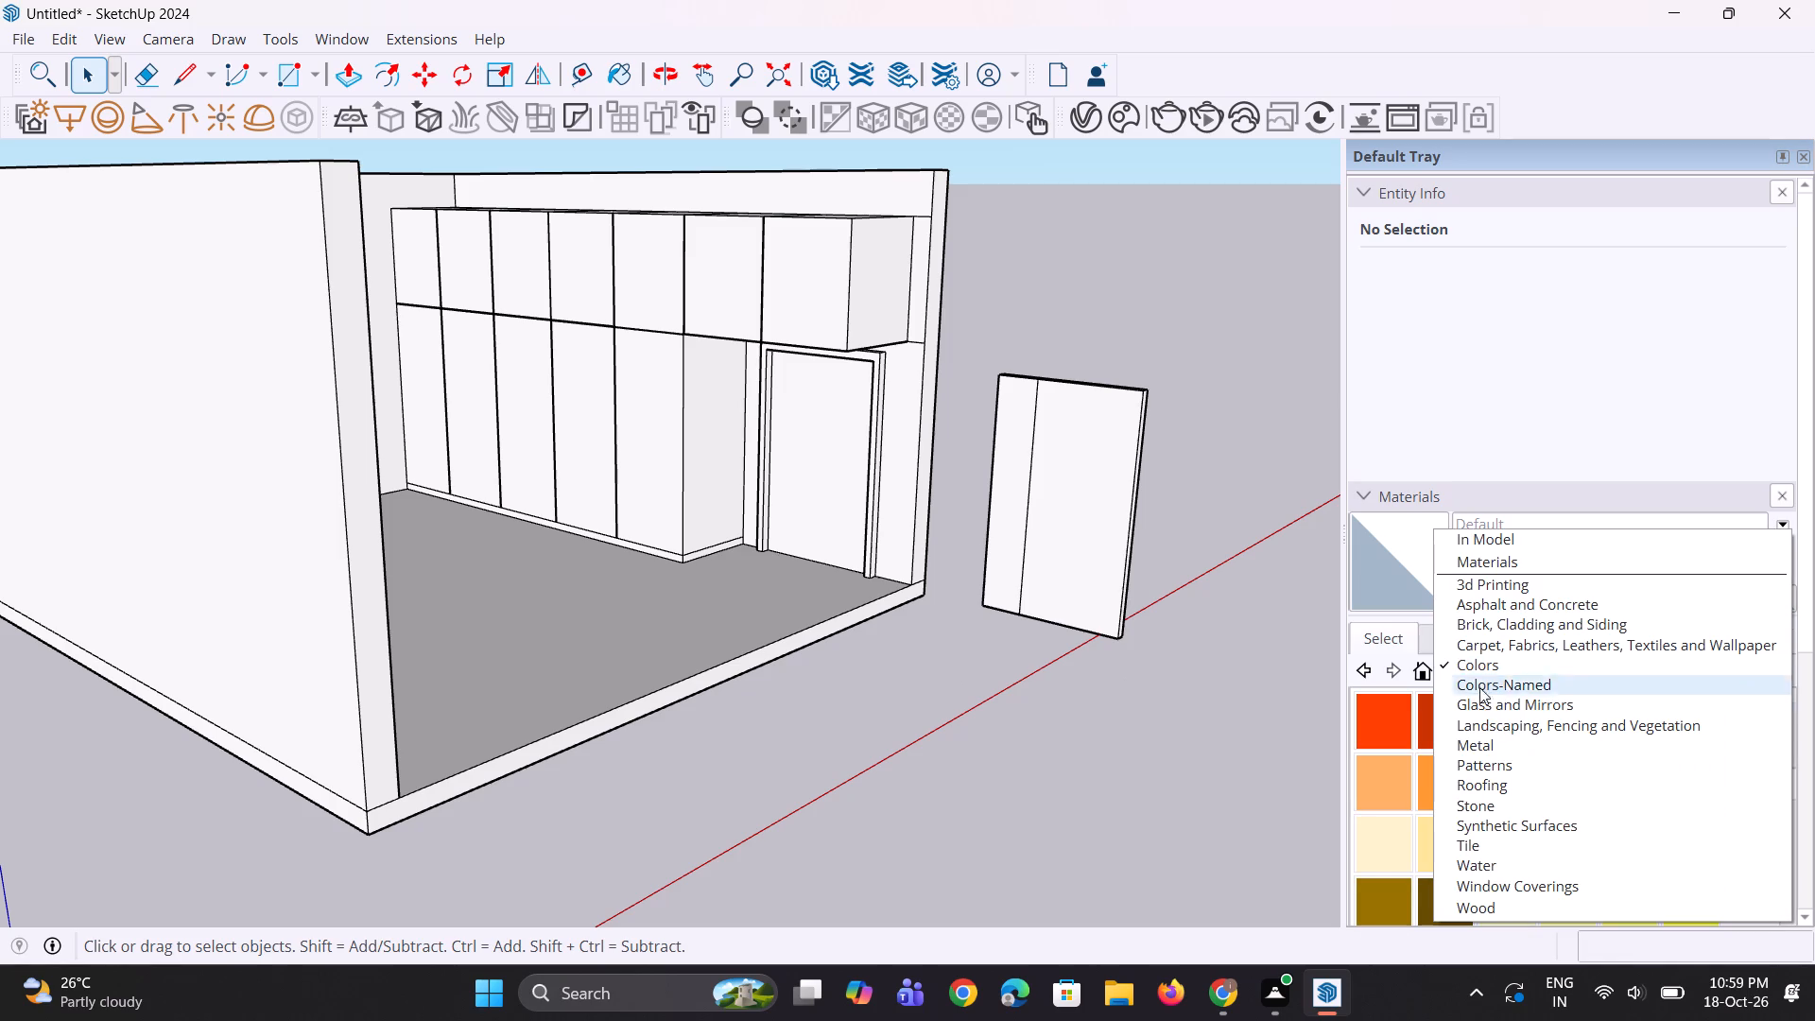
left_click(1481, 848)
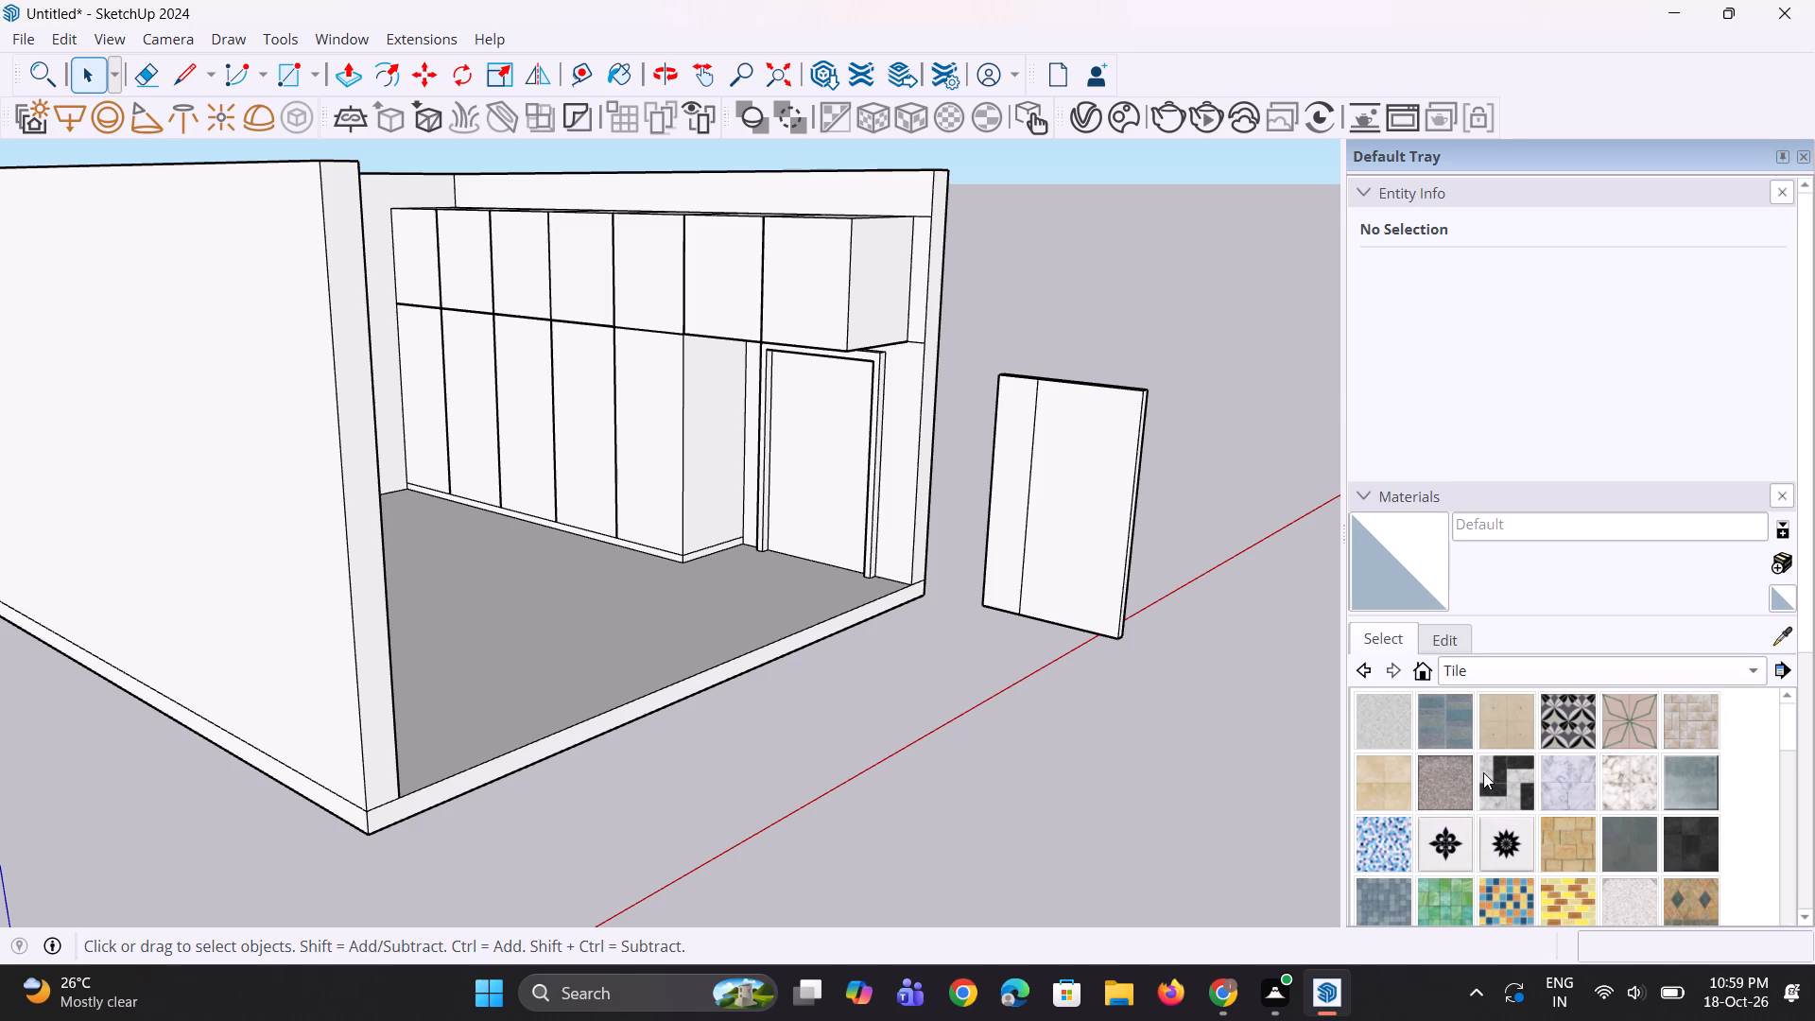
Move the panel's vertical dividing edge about 3 13/16" farther from the room along the bottom edge, and clear the selection.
scroll(1346, 690, "down", 3)
scroll(991, 661, "down", 4)
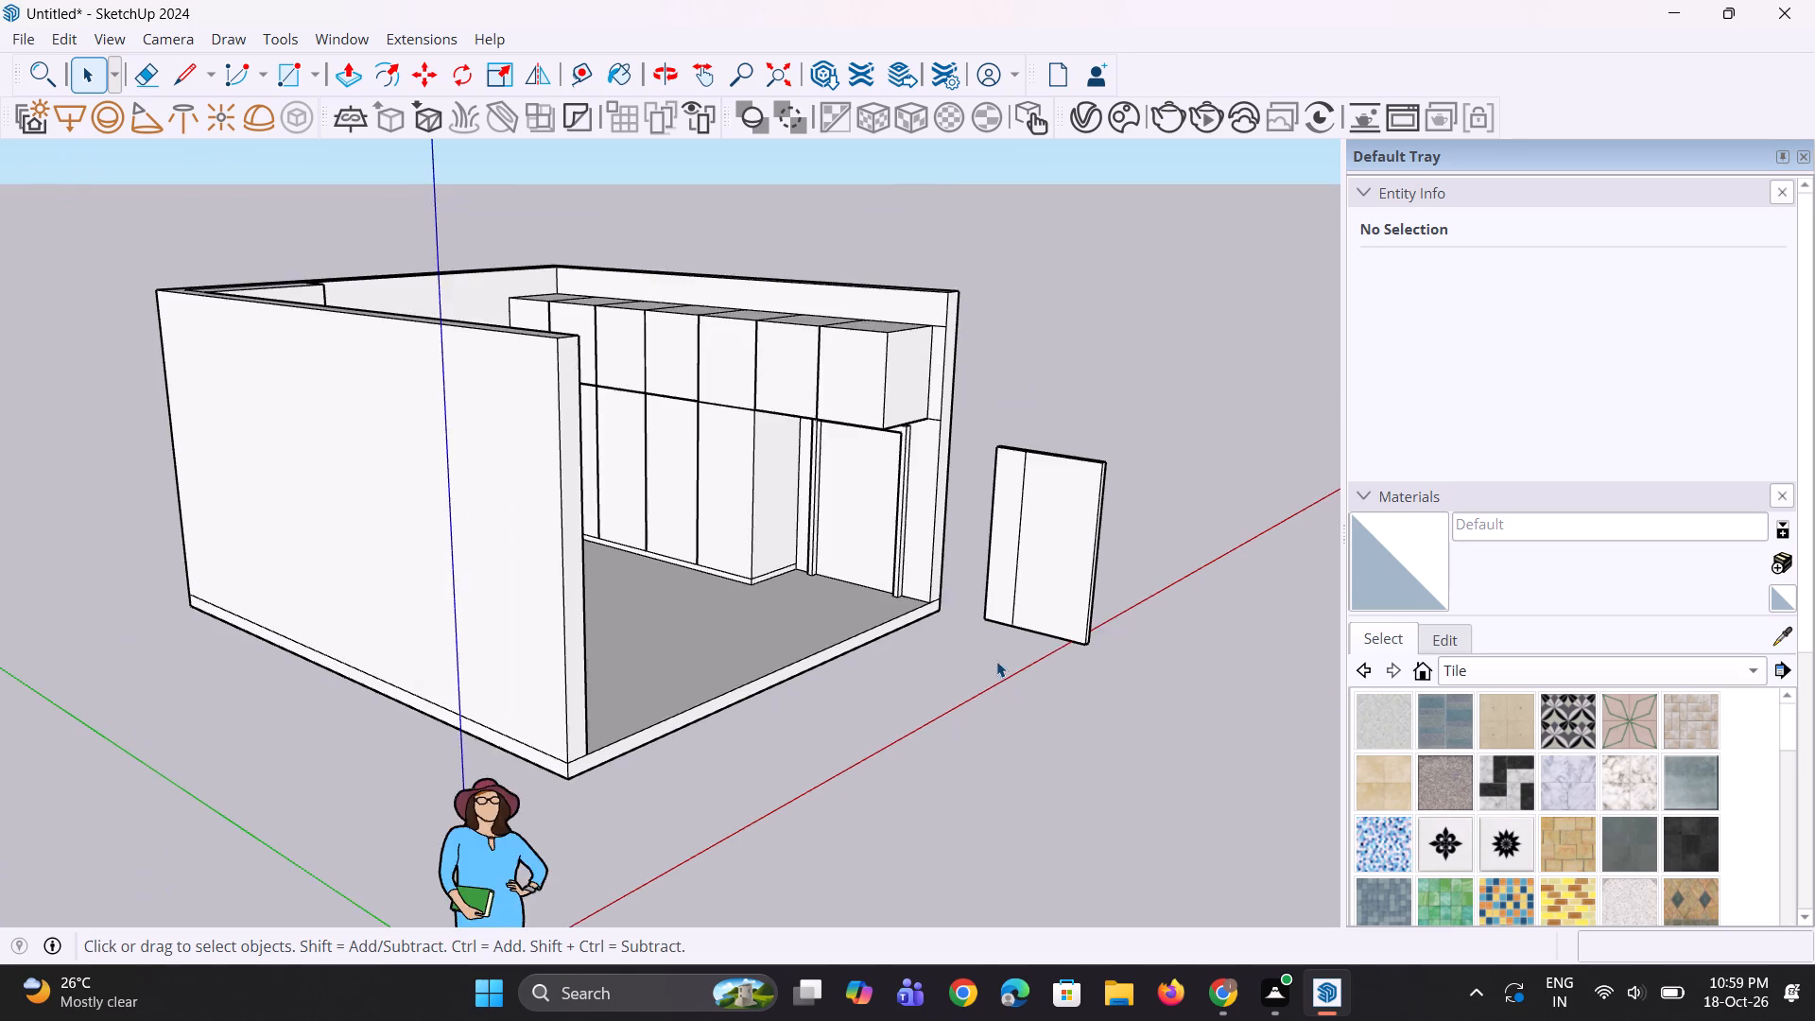
middle_click_drag(1093, 674, 1043, 730)
scroll(1011, 582, "up", 5)
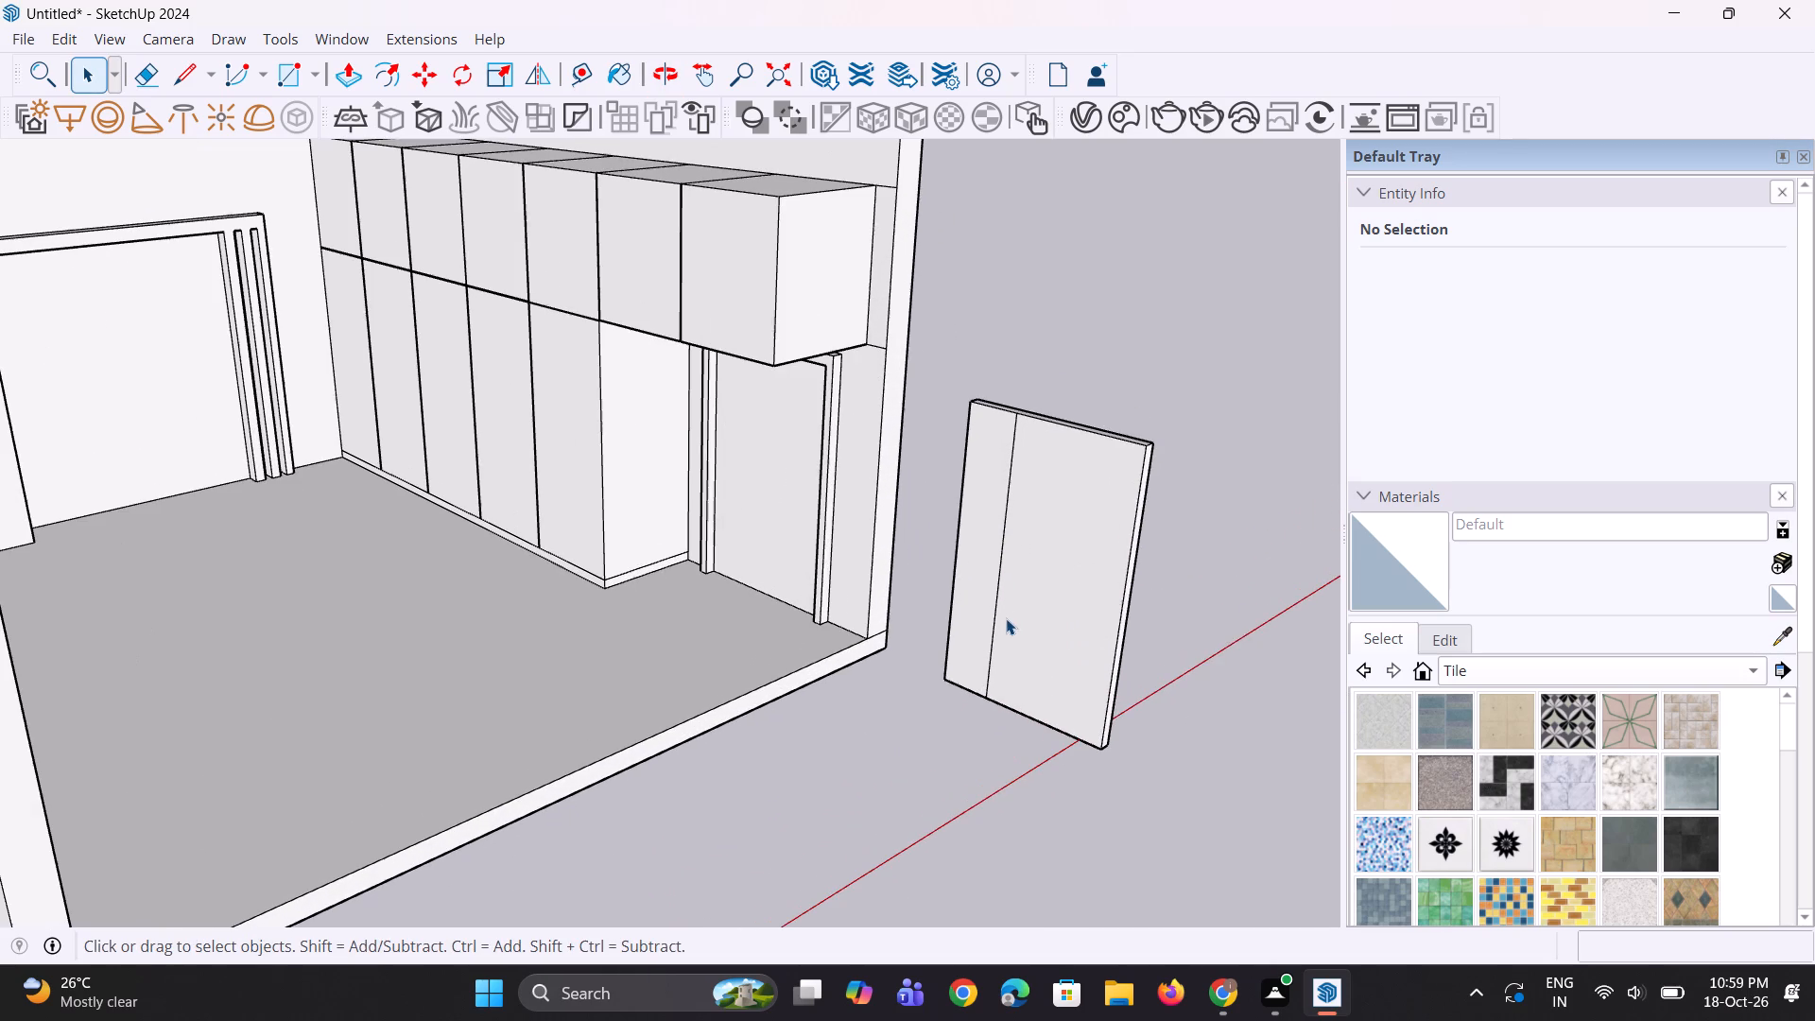
left_click(997, 611)
scroll(996, 694, "up", 4)
key("m")
scroll(997, 725, "up", 5)
left_click(977, 683)
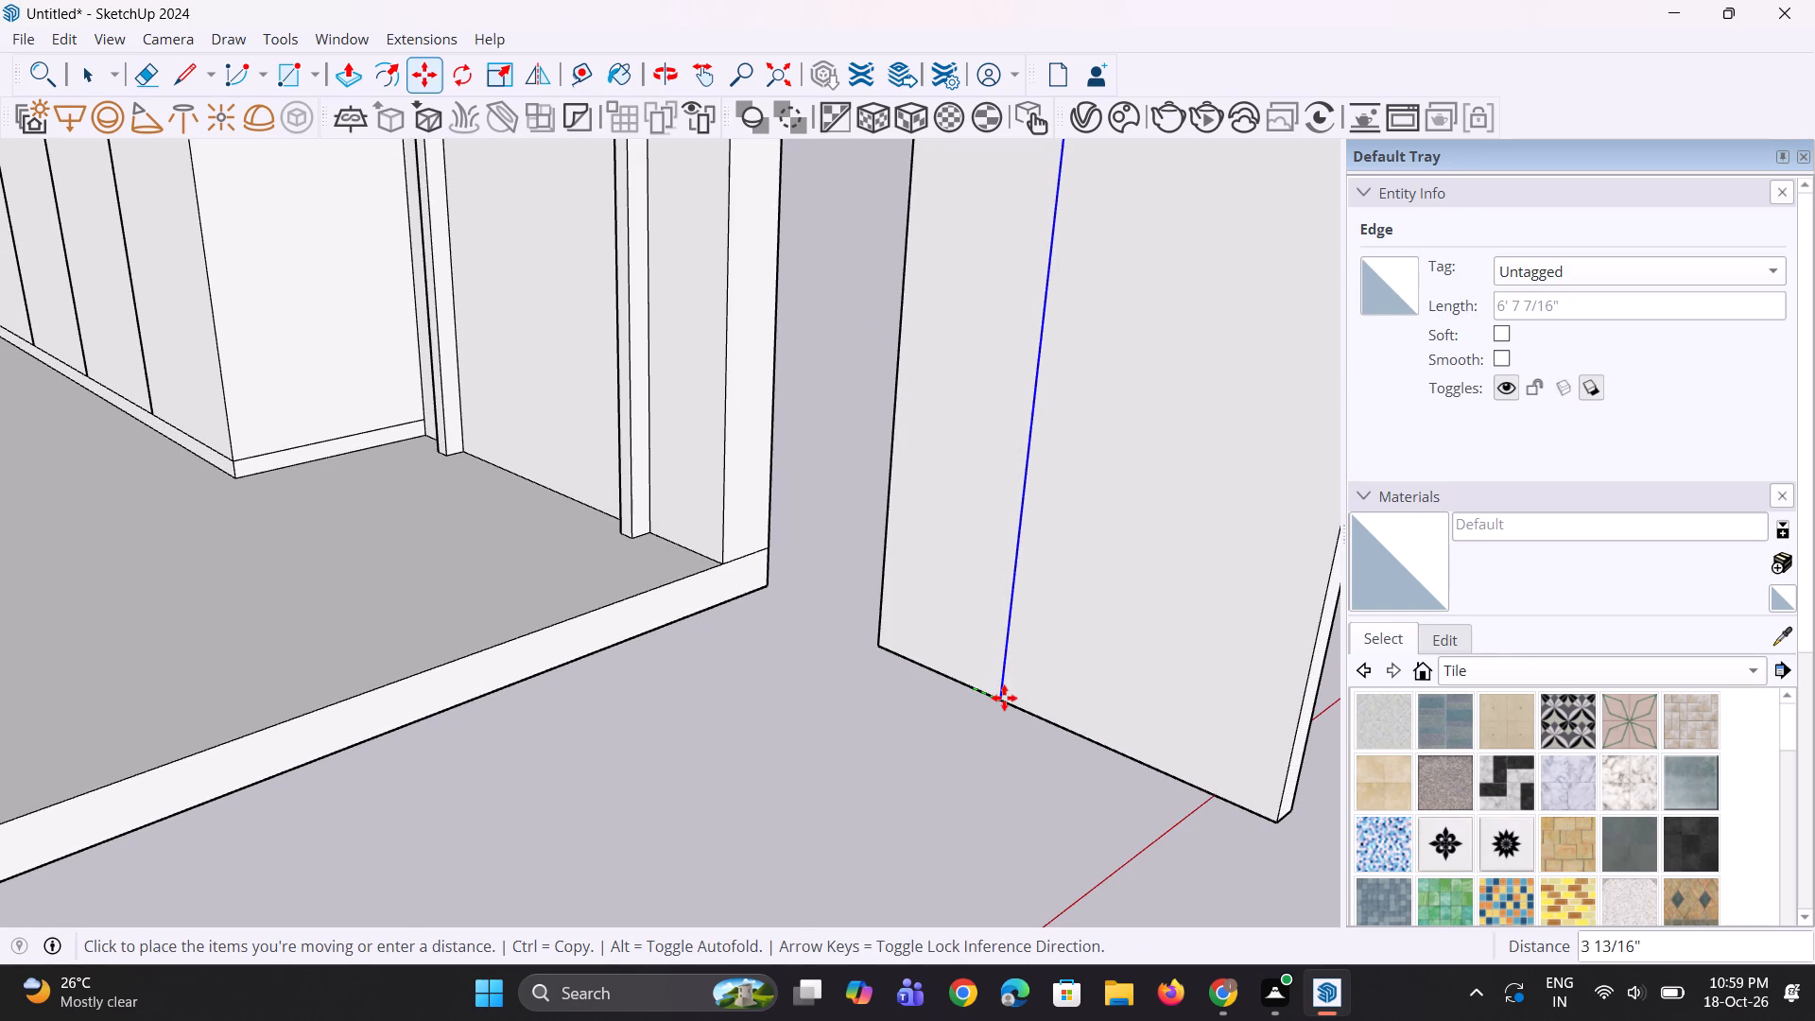
left_click(1004, 698)
key("space")
left_click(1001, 765)
key("space")
scroll(960, 752, "down", 2)
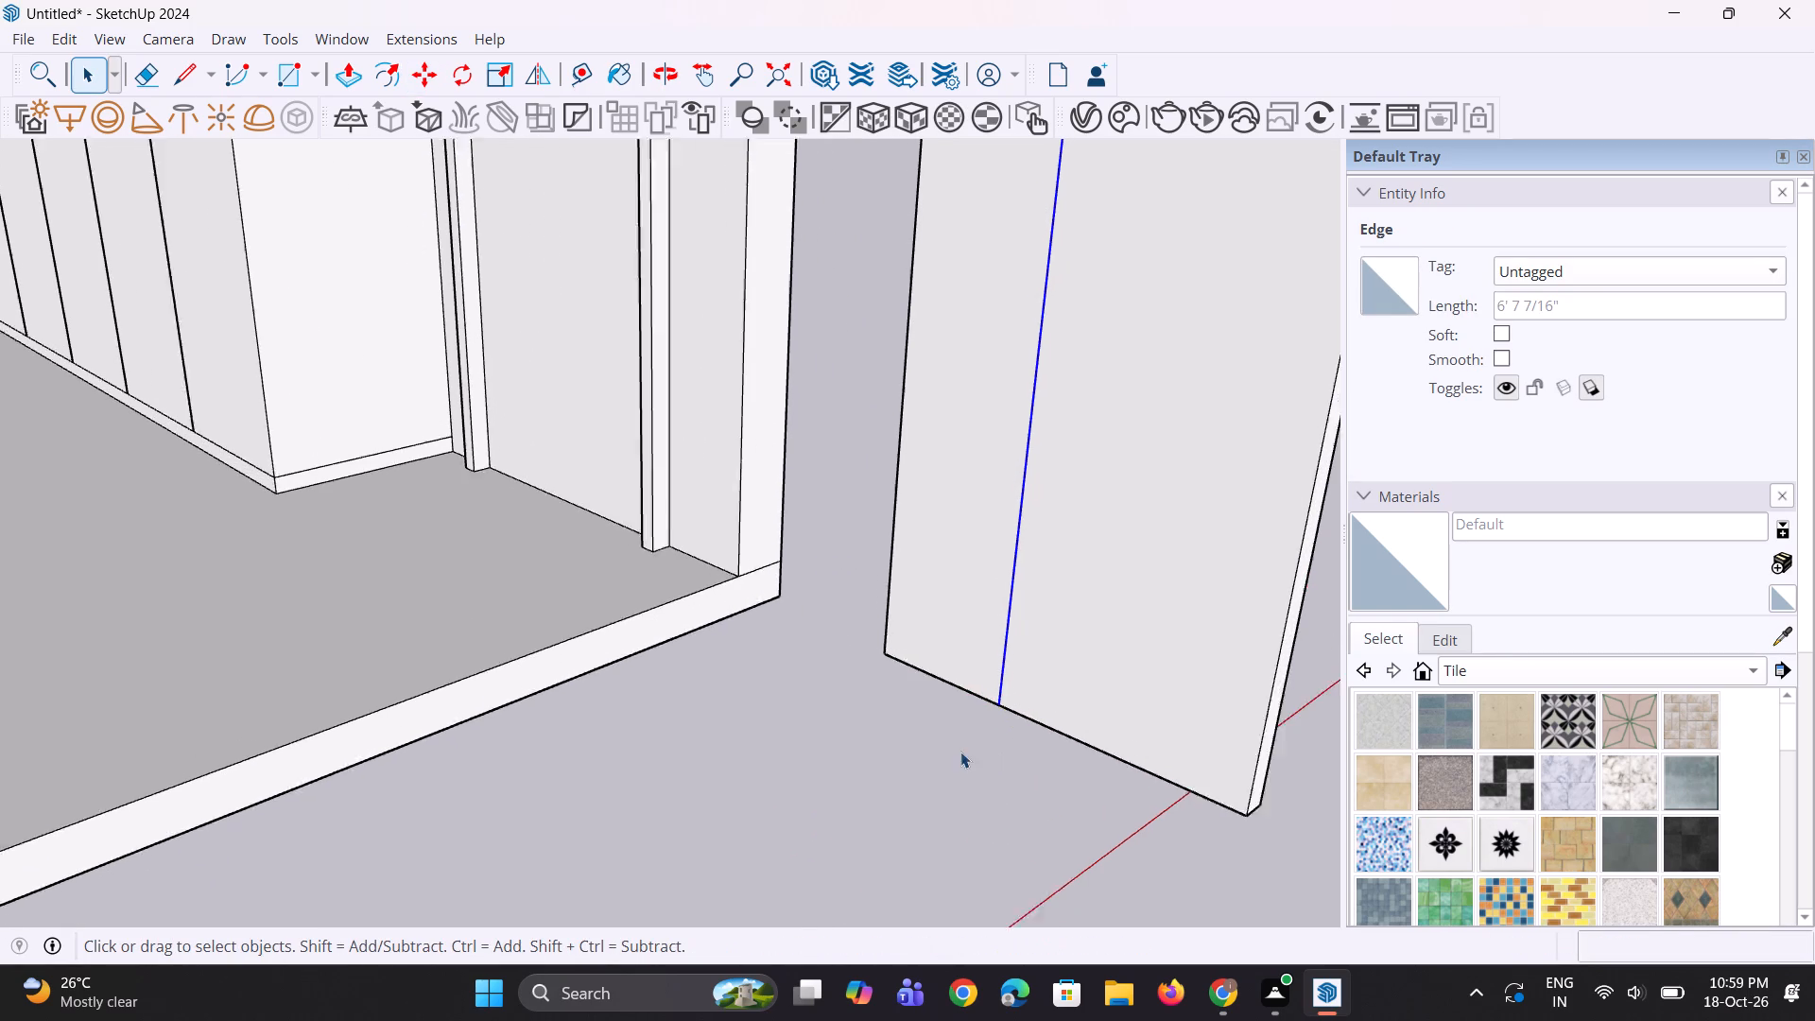
scroll(960, 752, "down", 8)
middle_click_drag(977, 746, 985, 745)
left_click(977, 787)
scroll(935, 684, "down", 2)
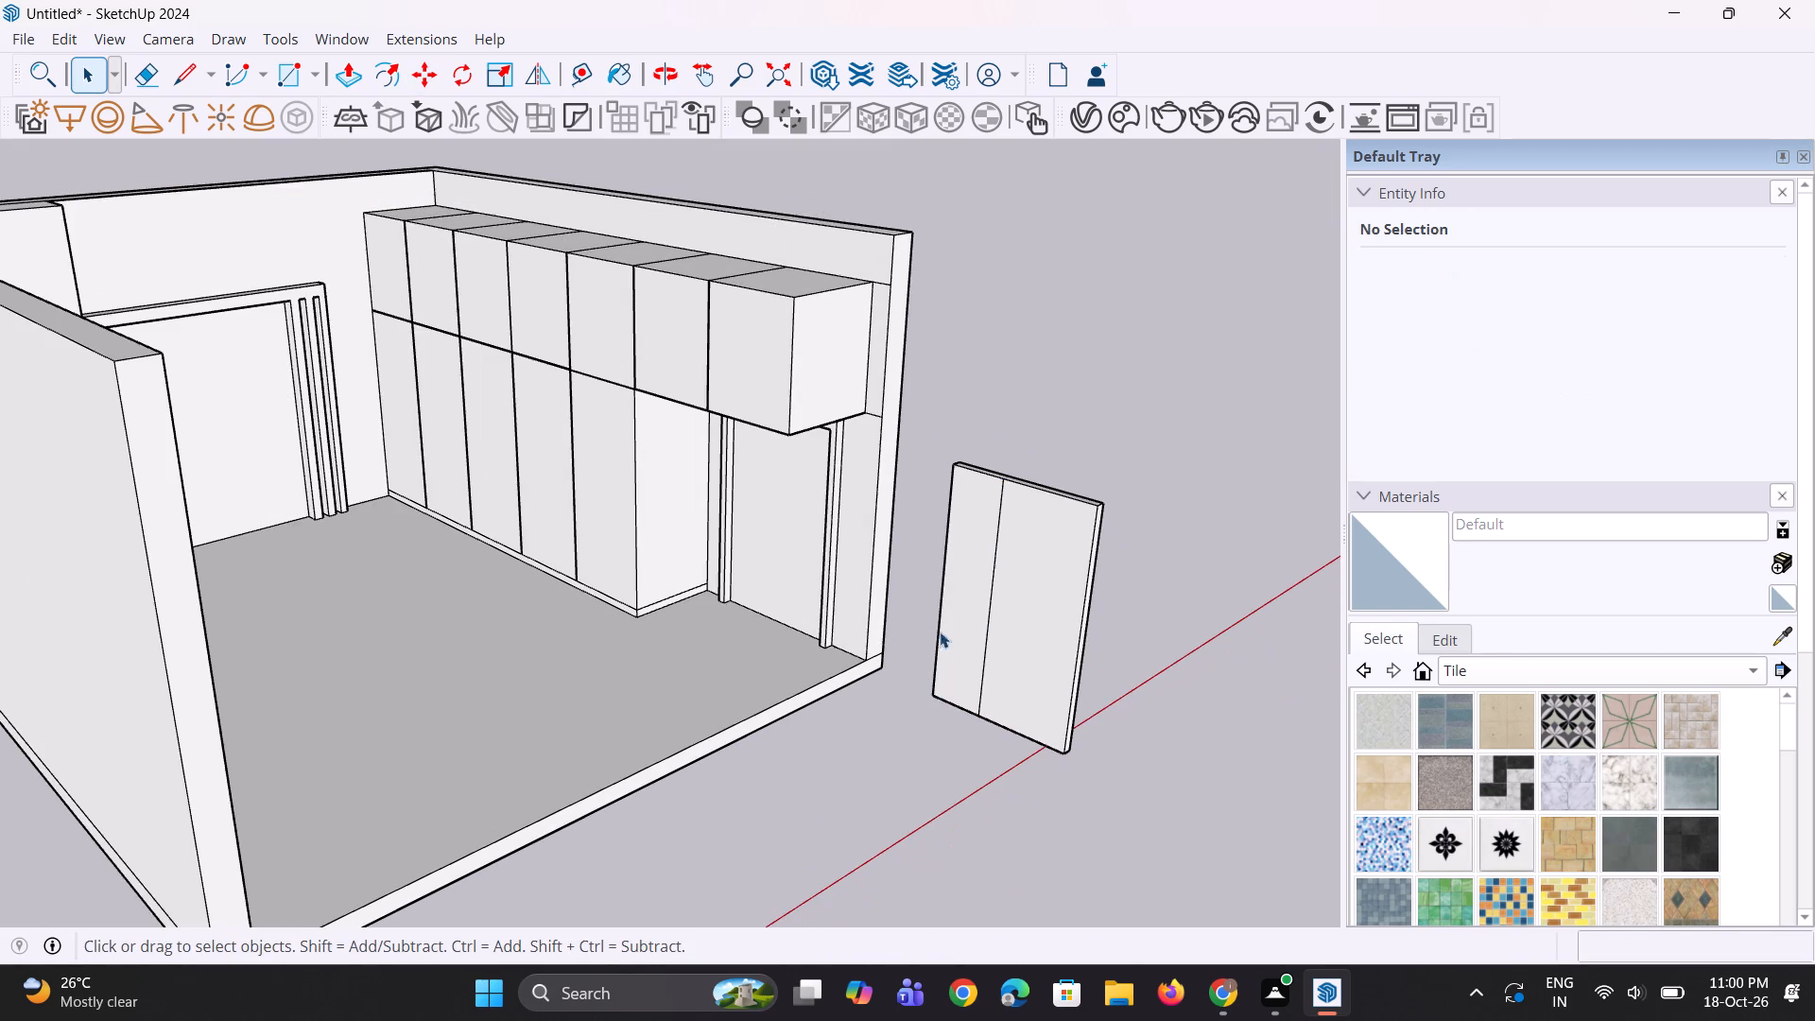
Paint the wider front section of the door panel with Marble Carrara Gold Floor Tile.
middle_click_drag(959, 628, 977, 628)
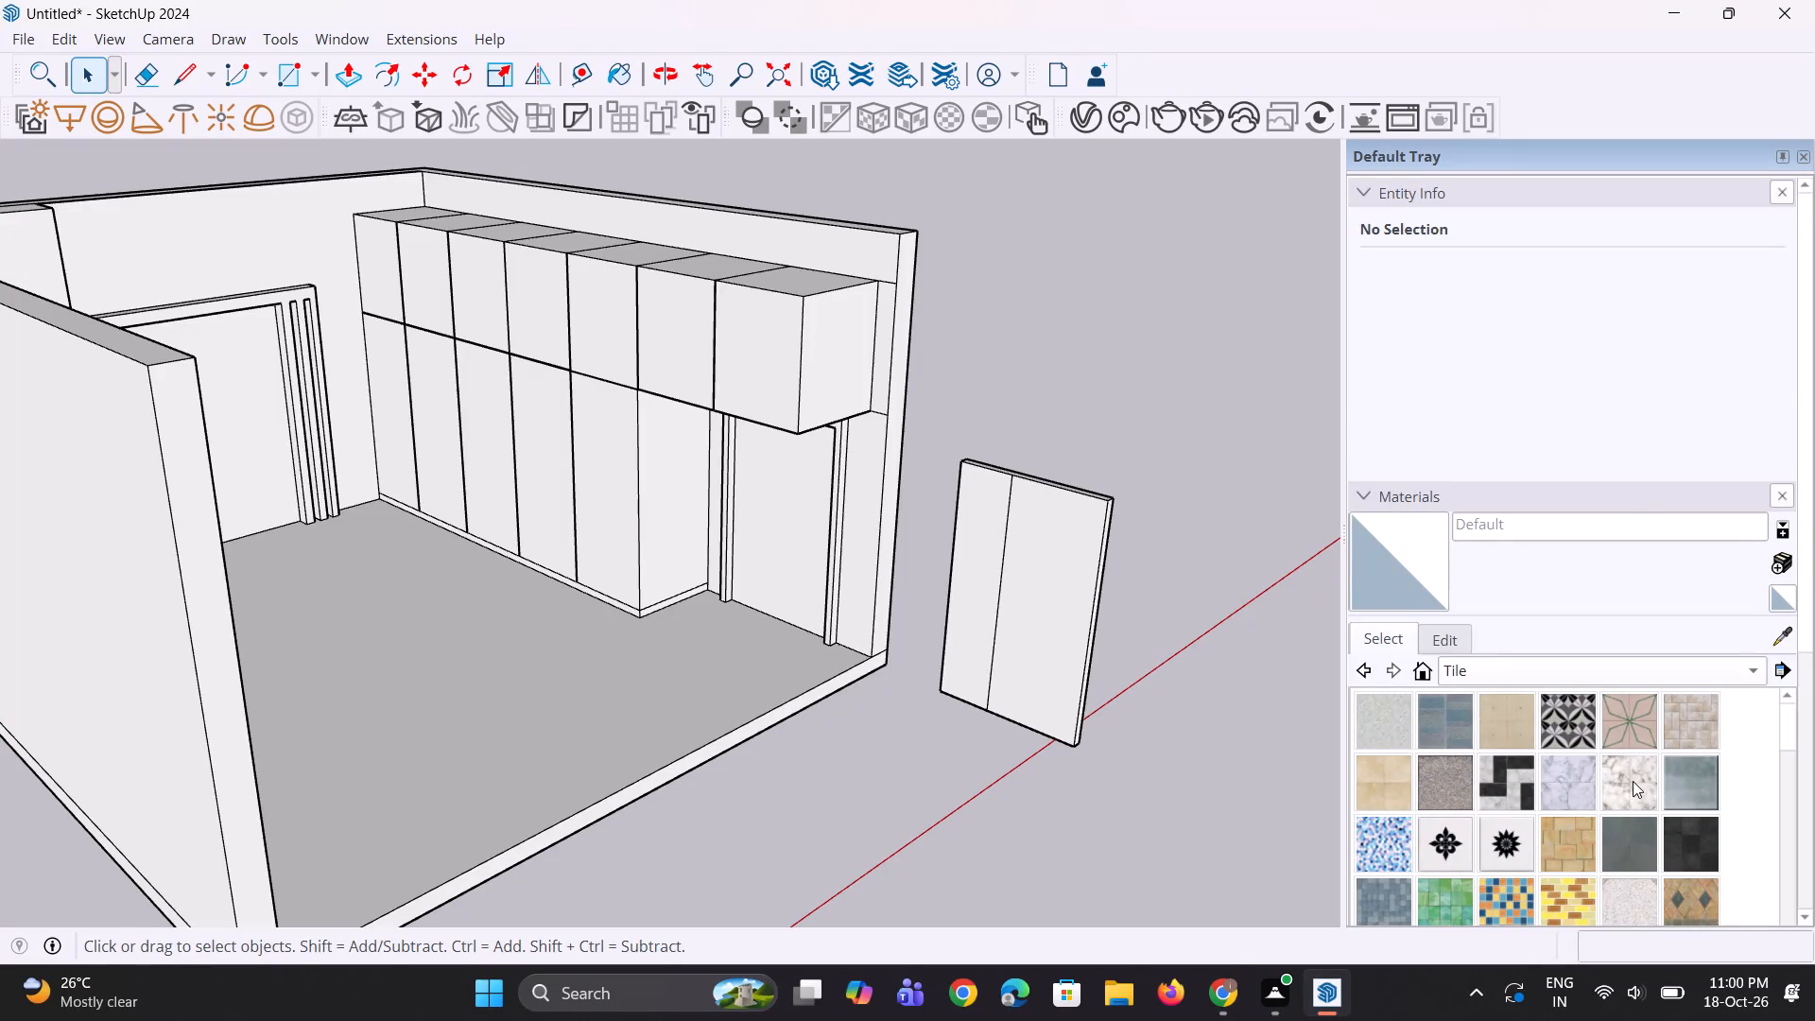
left_click(1633, 781)
left_click(1069, 662)
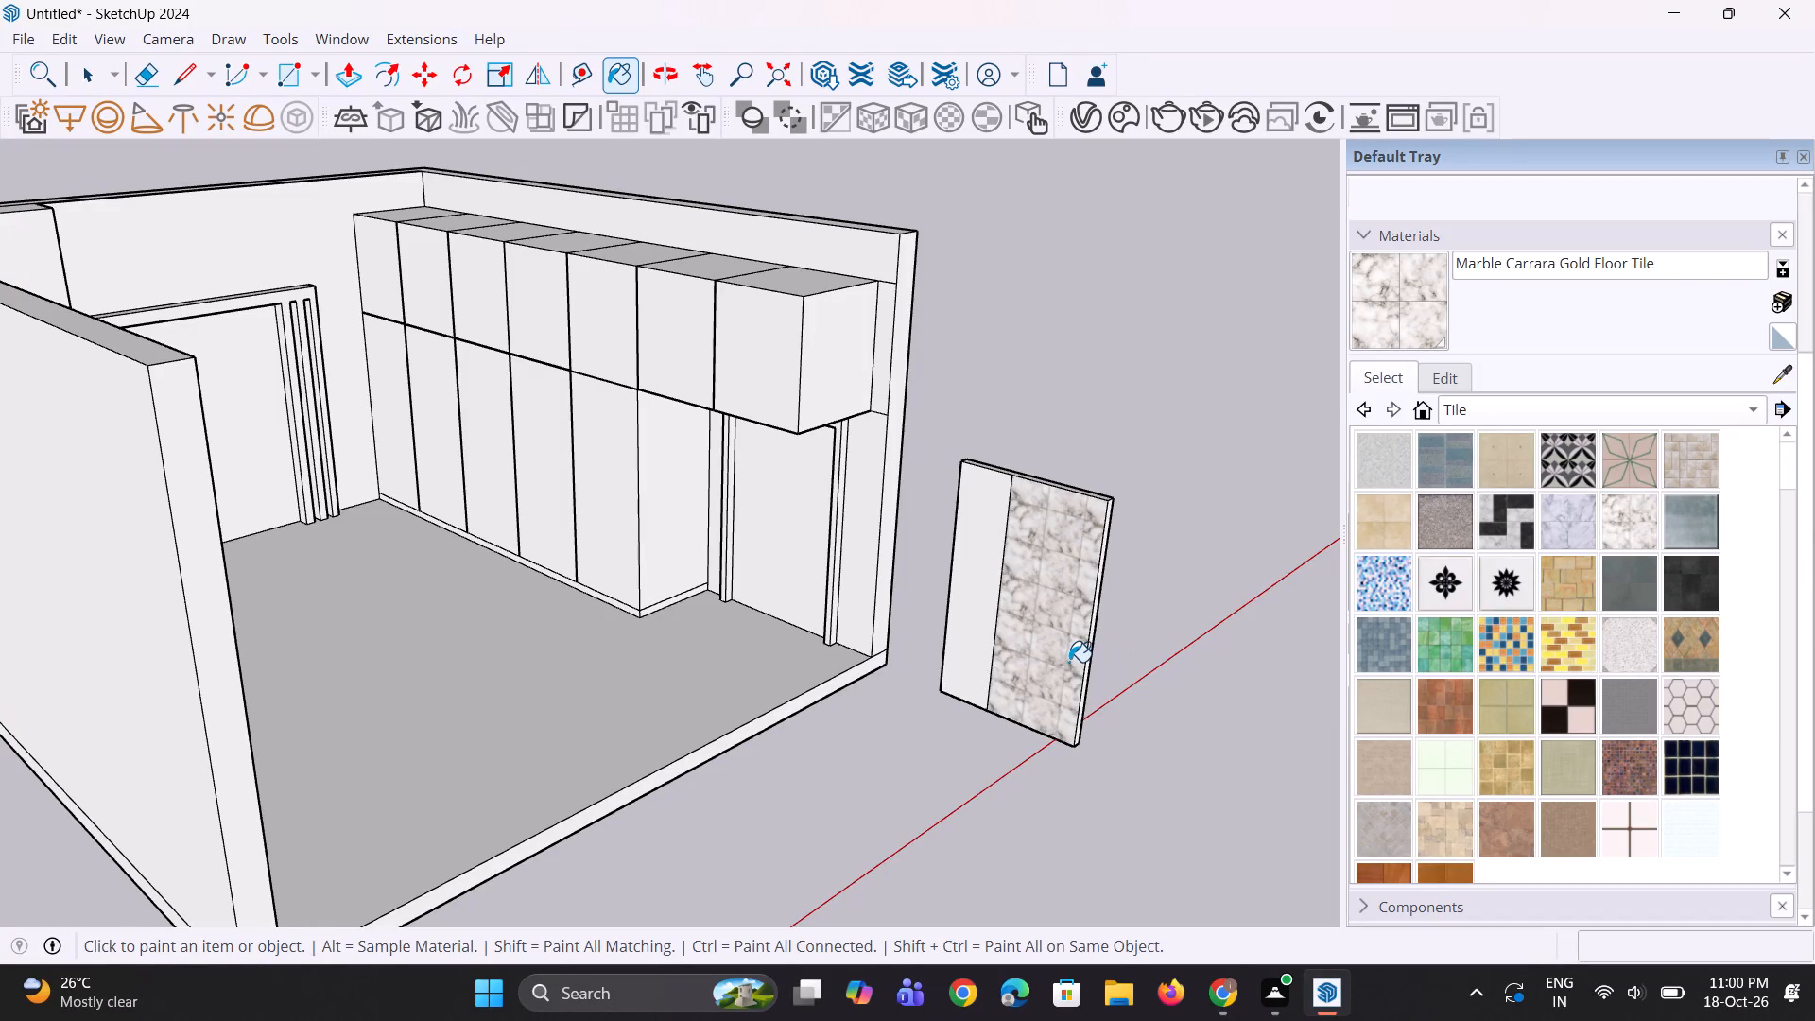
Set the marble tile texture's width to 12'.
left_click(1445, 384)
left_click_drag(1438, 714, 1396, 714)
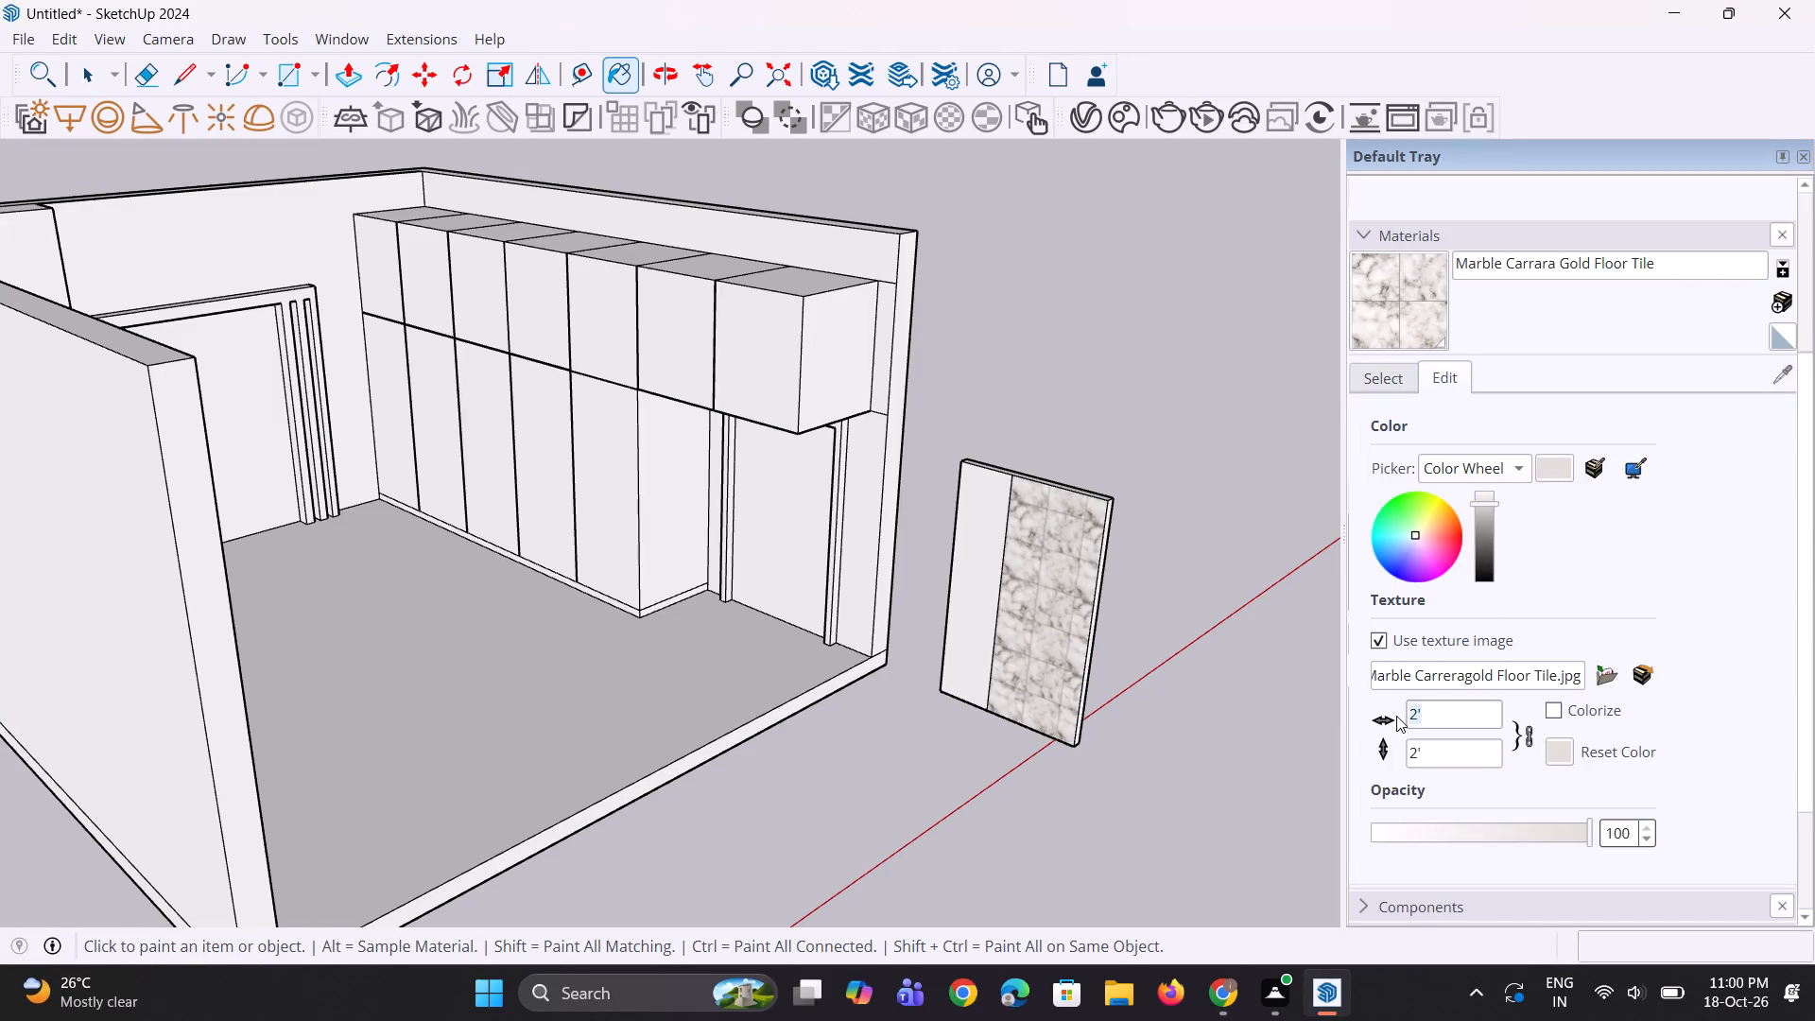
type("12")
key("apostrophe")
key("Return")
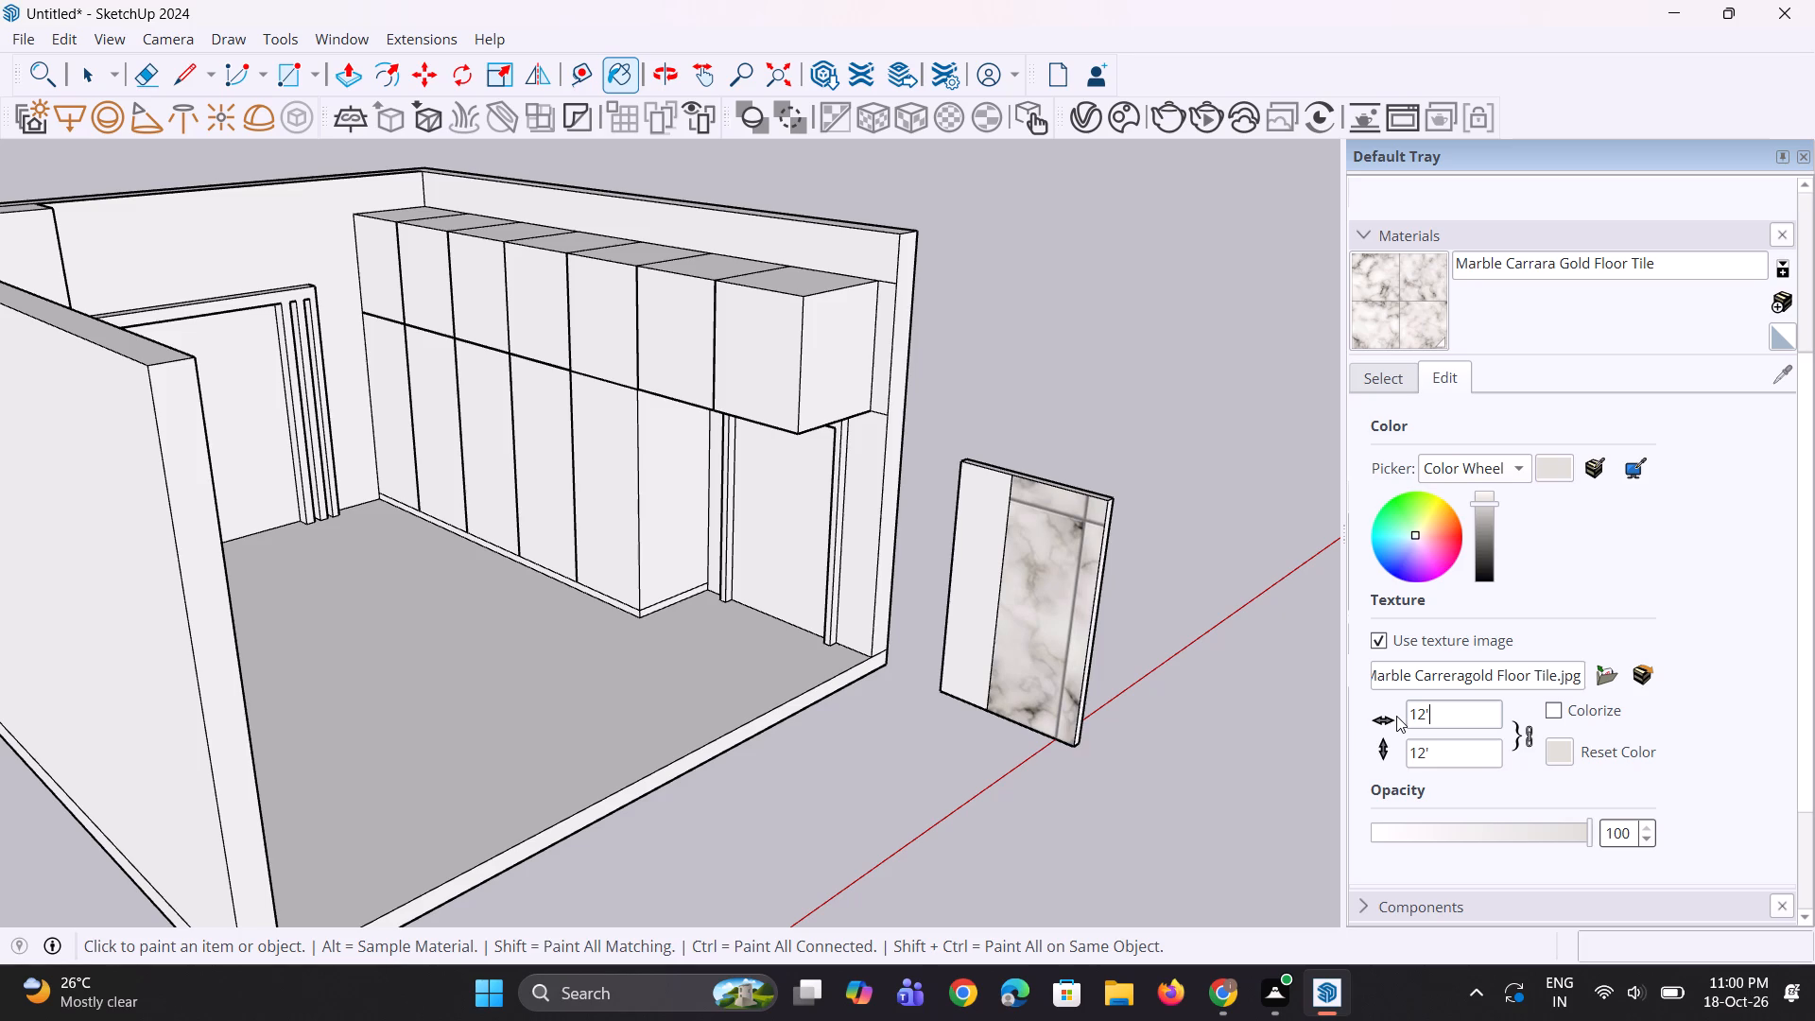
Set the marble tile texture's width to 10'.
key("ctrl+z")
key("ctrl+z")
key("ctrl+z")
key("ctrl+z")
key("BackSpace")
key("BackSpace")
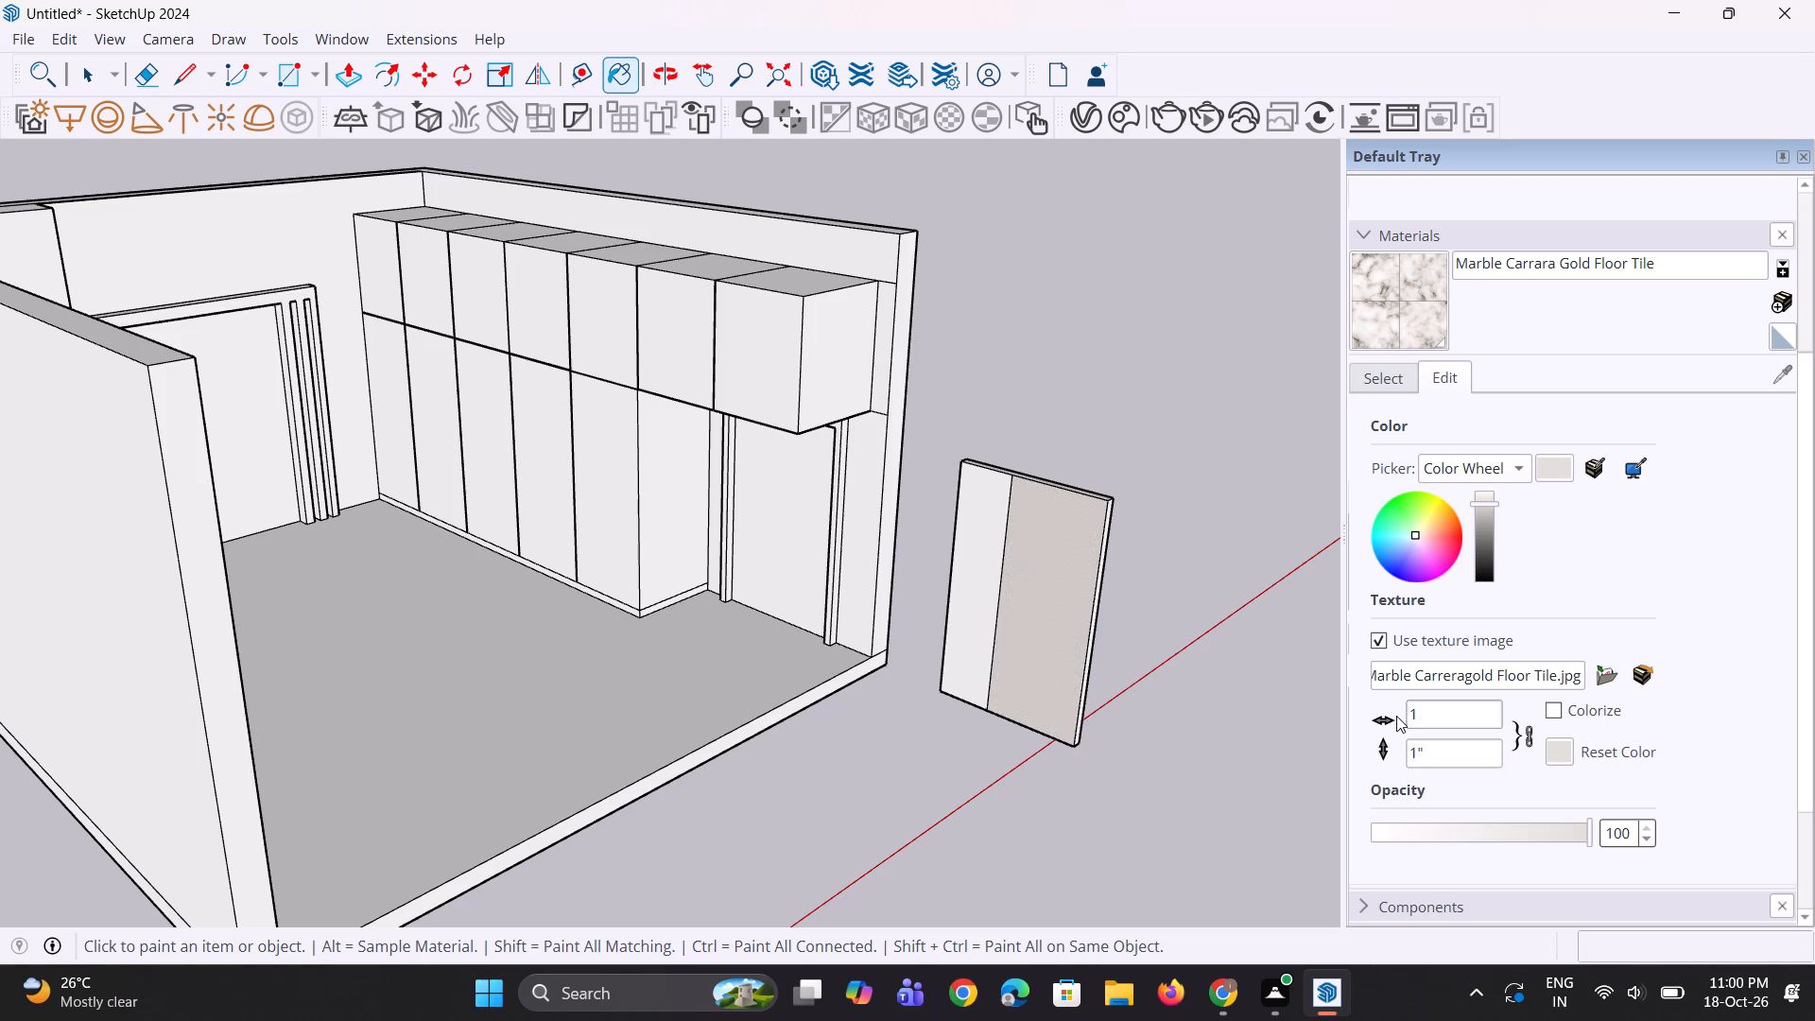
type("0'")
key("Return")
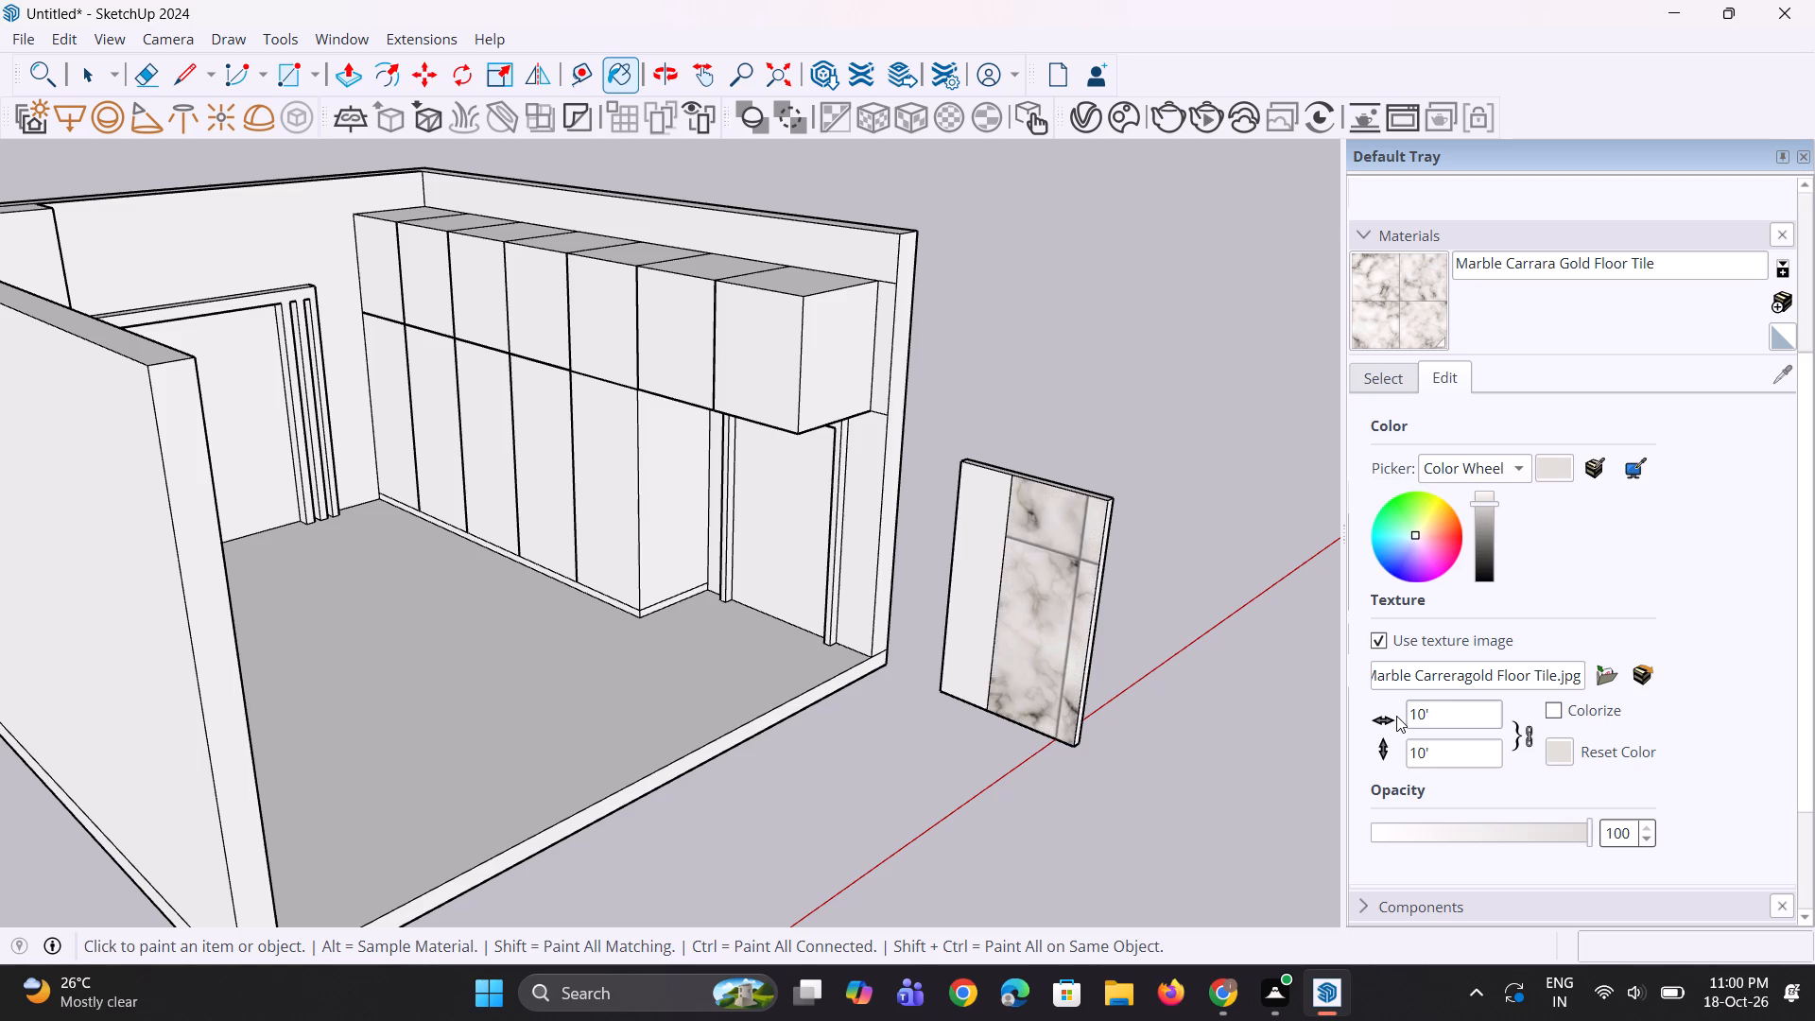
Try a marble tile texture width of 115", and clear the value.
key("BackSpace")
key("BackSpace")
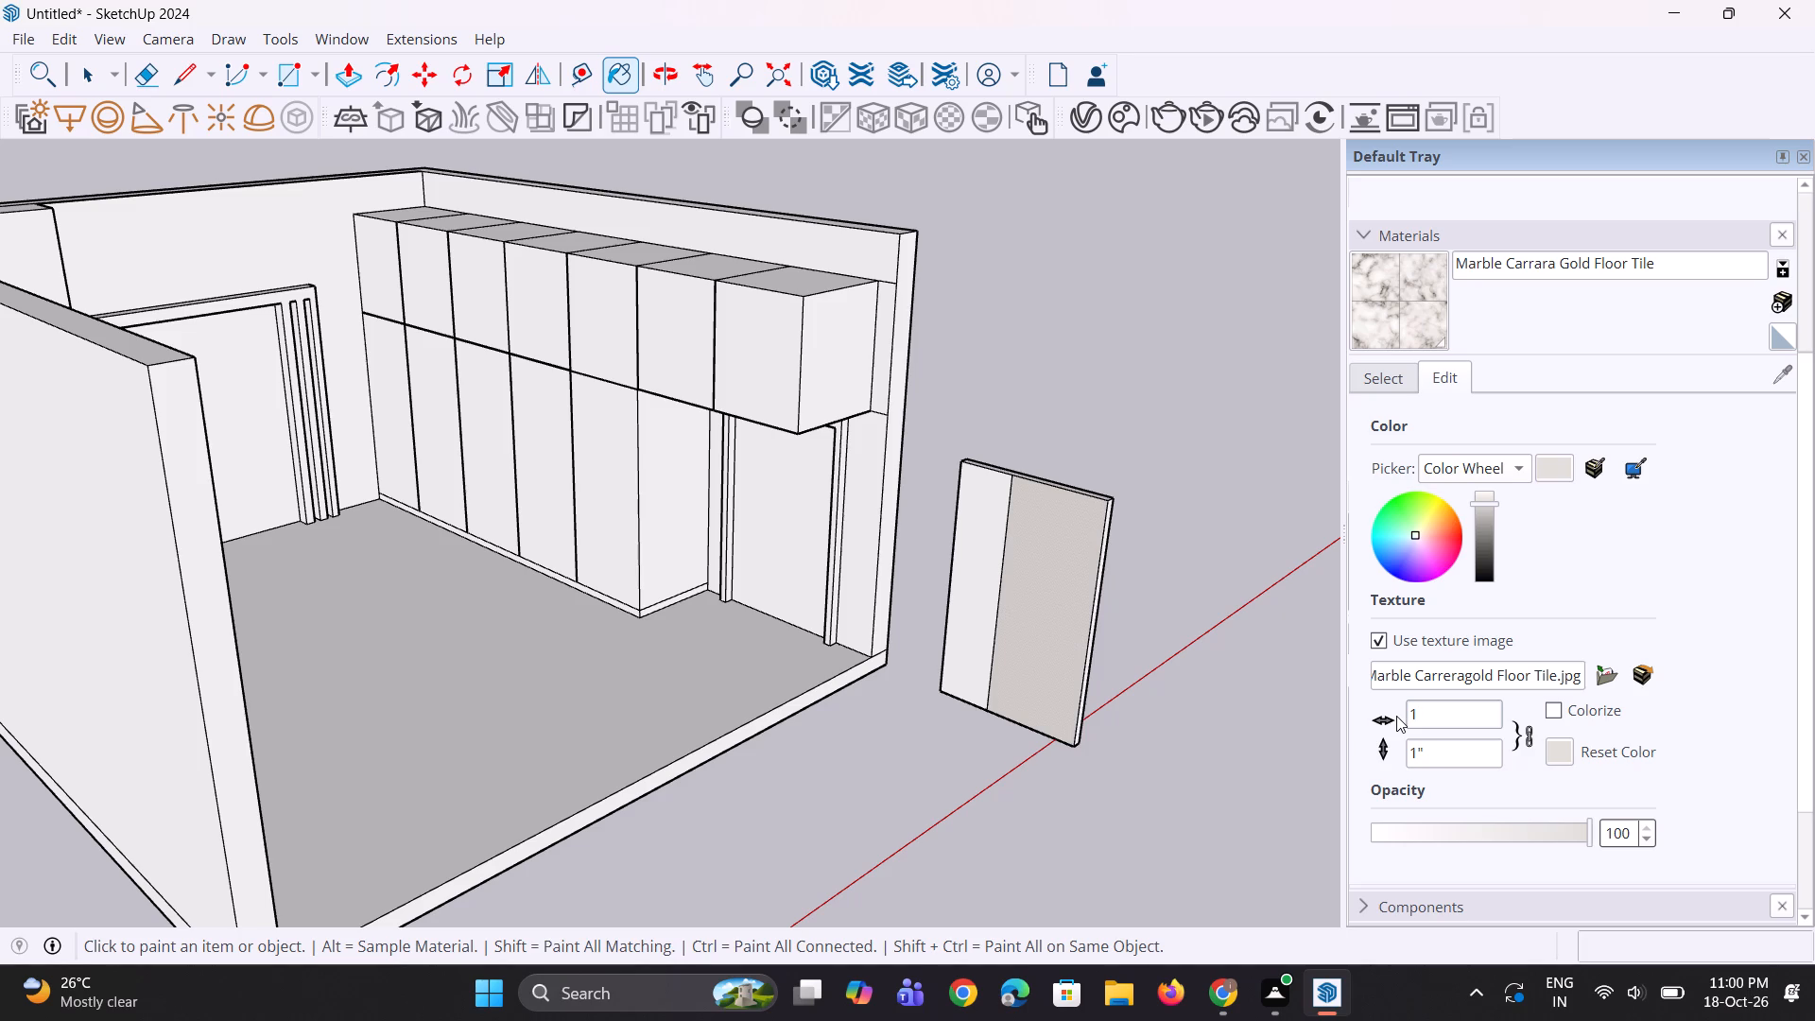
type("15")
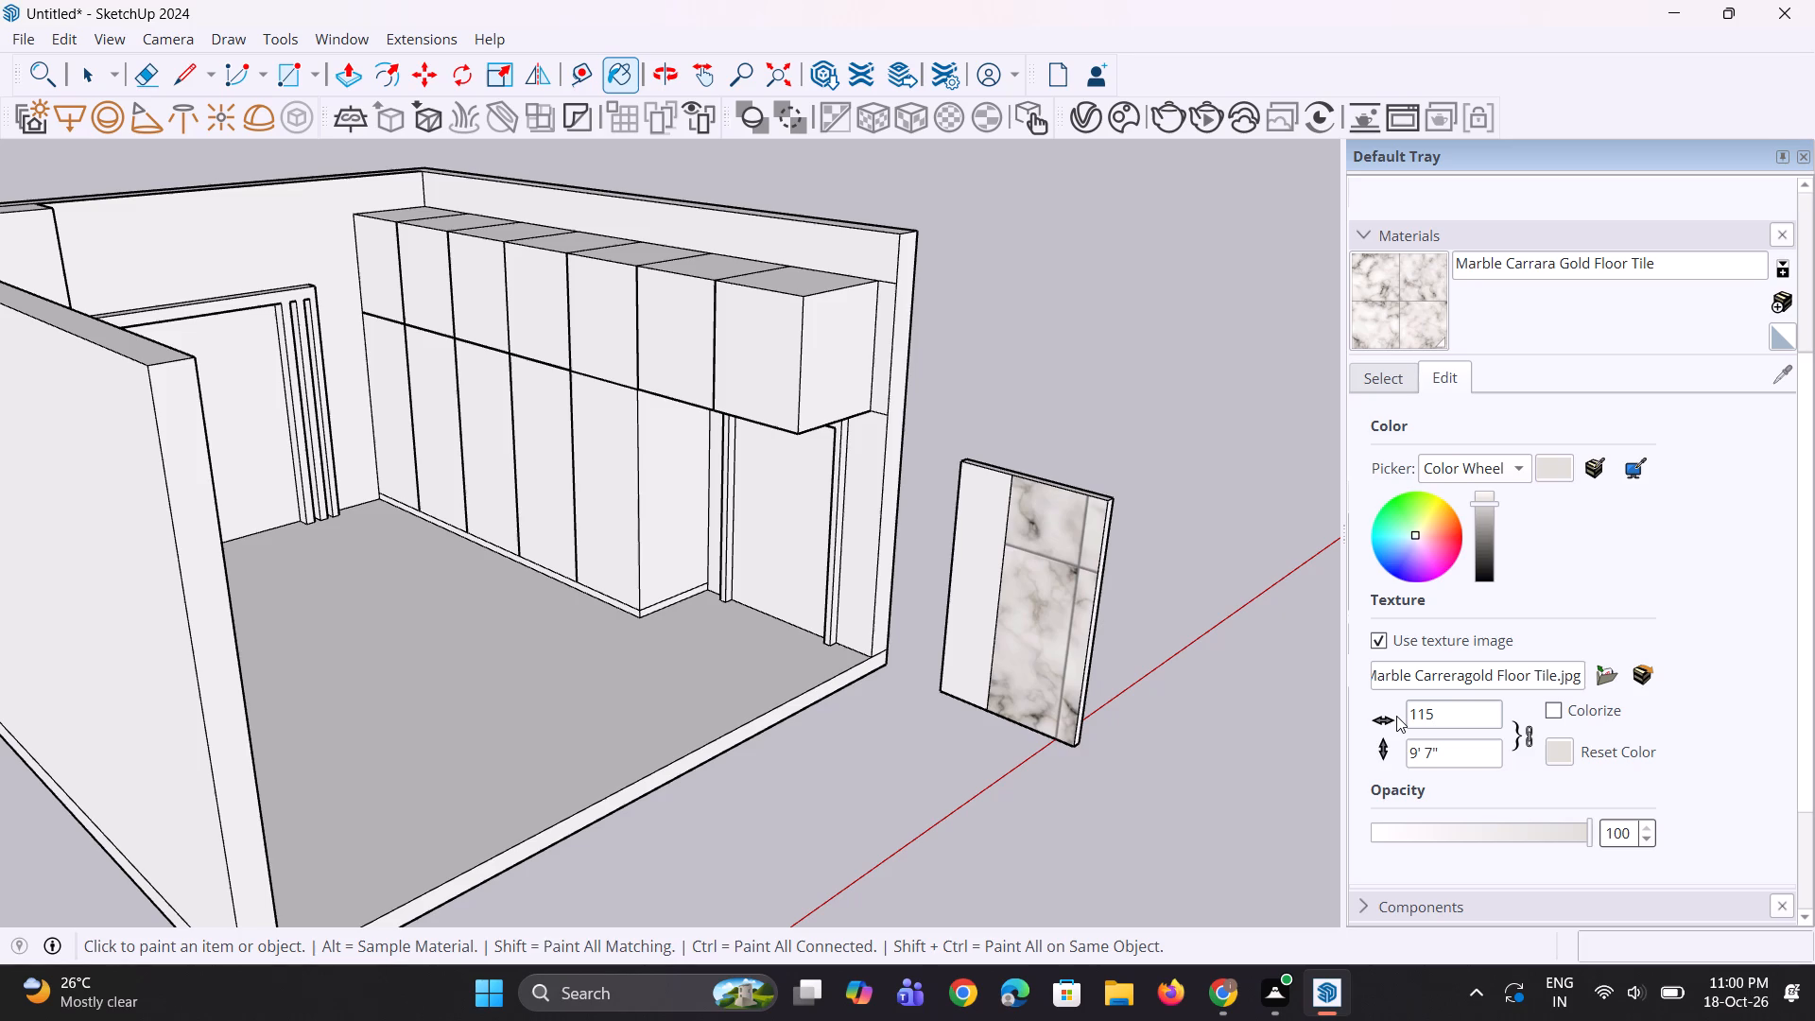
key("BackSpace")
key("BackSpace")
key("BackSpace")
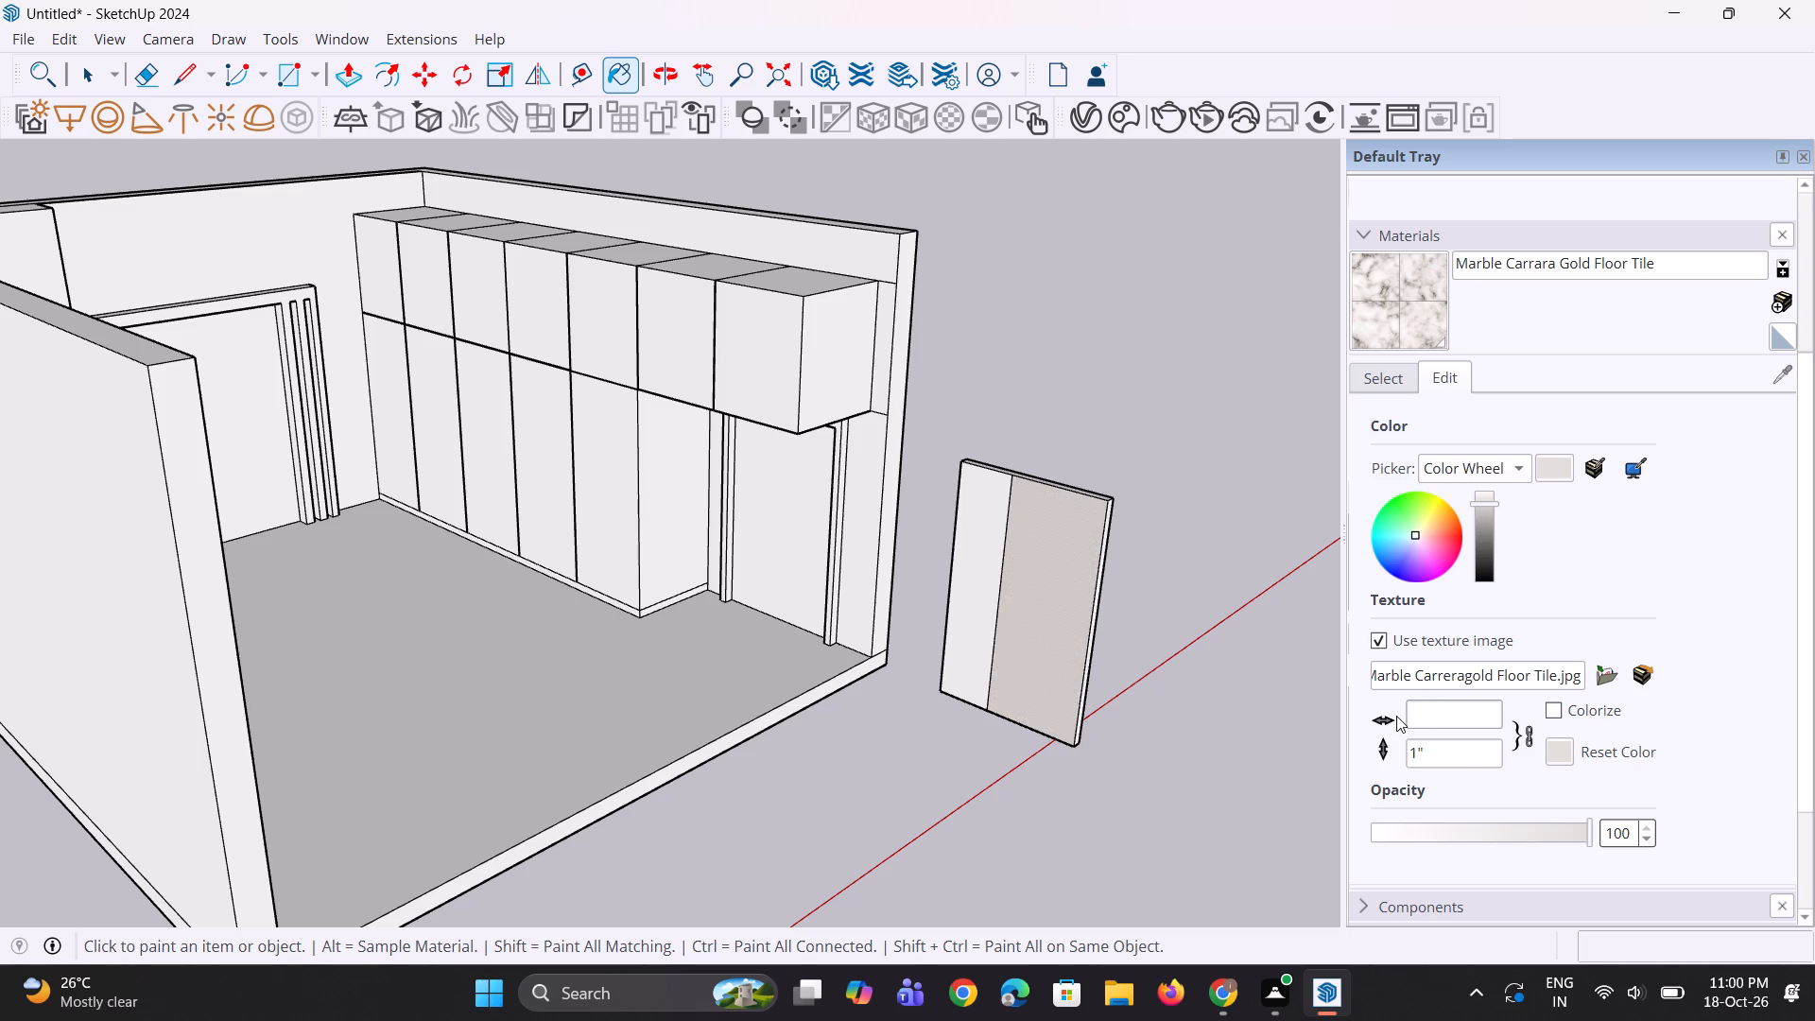
Try marble tile texture widths of 11" and 1111", and cut the value back to 1".
key("1")
key("1")
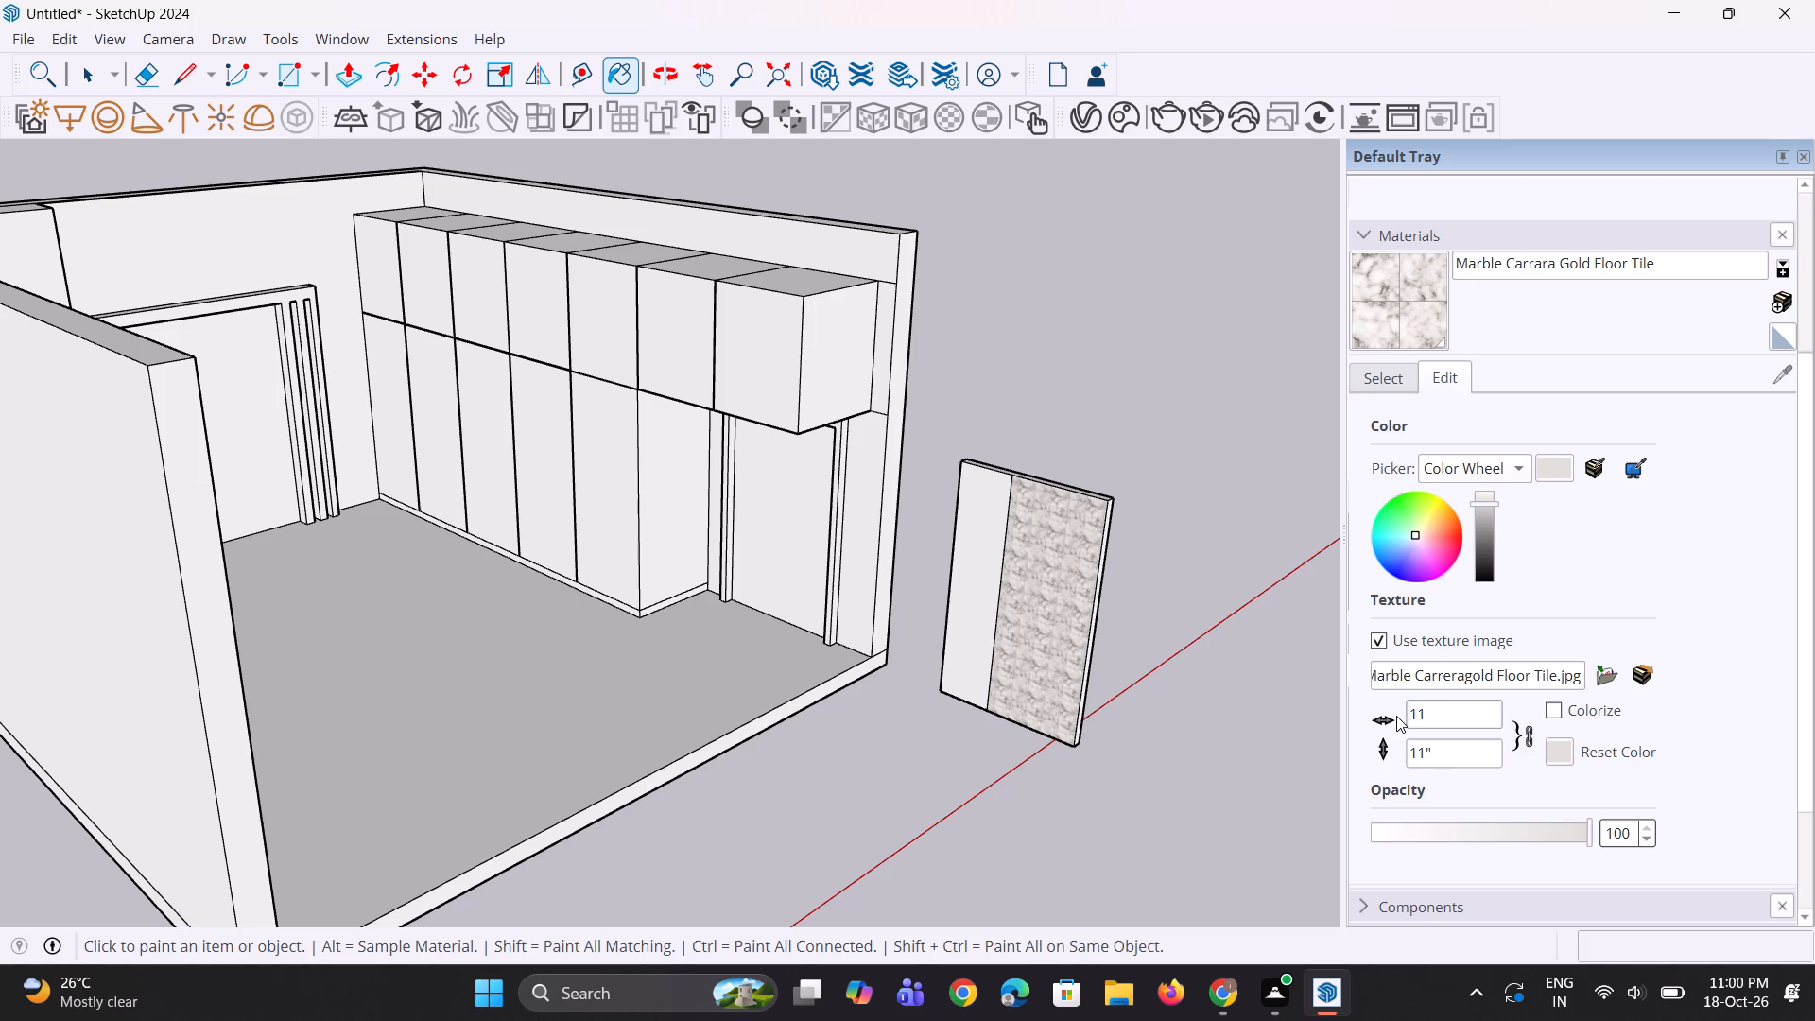
type("11")
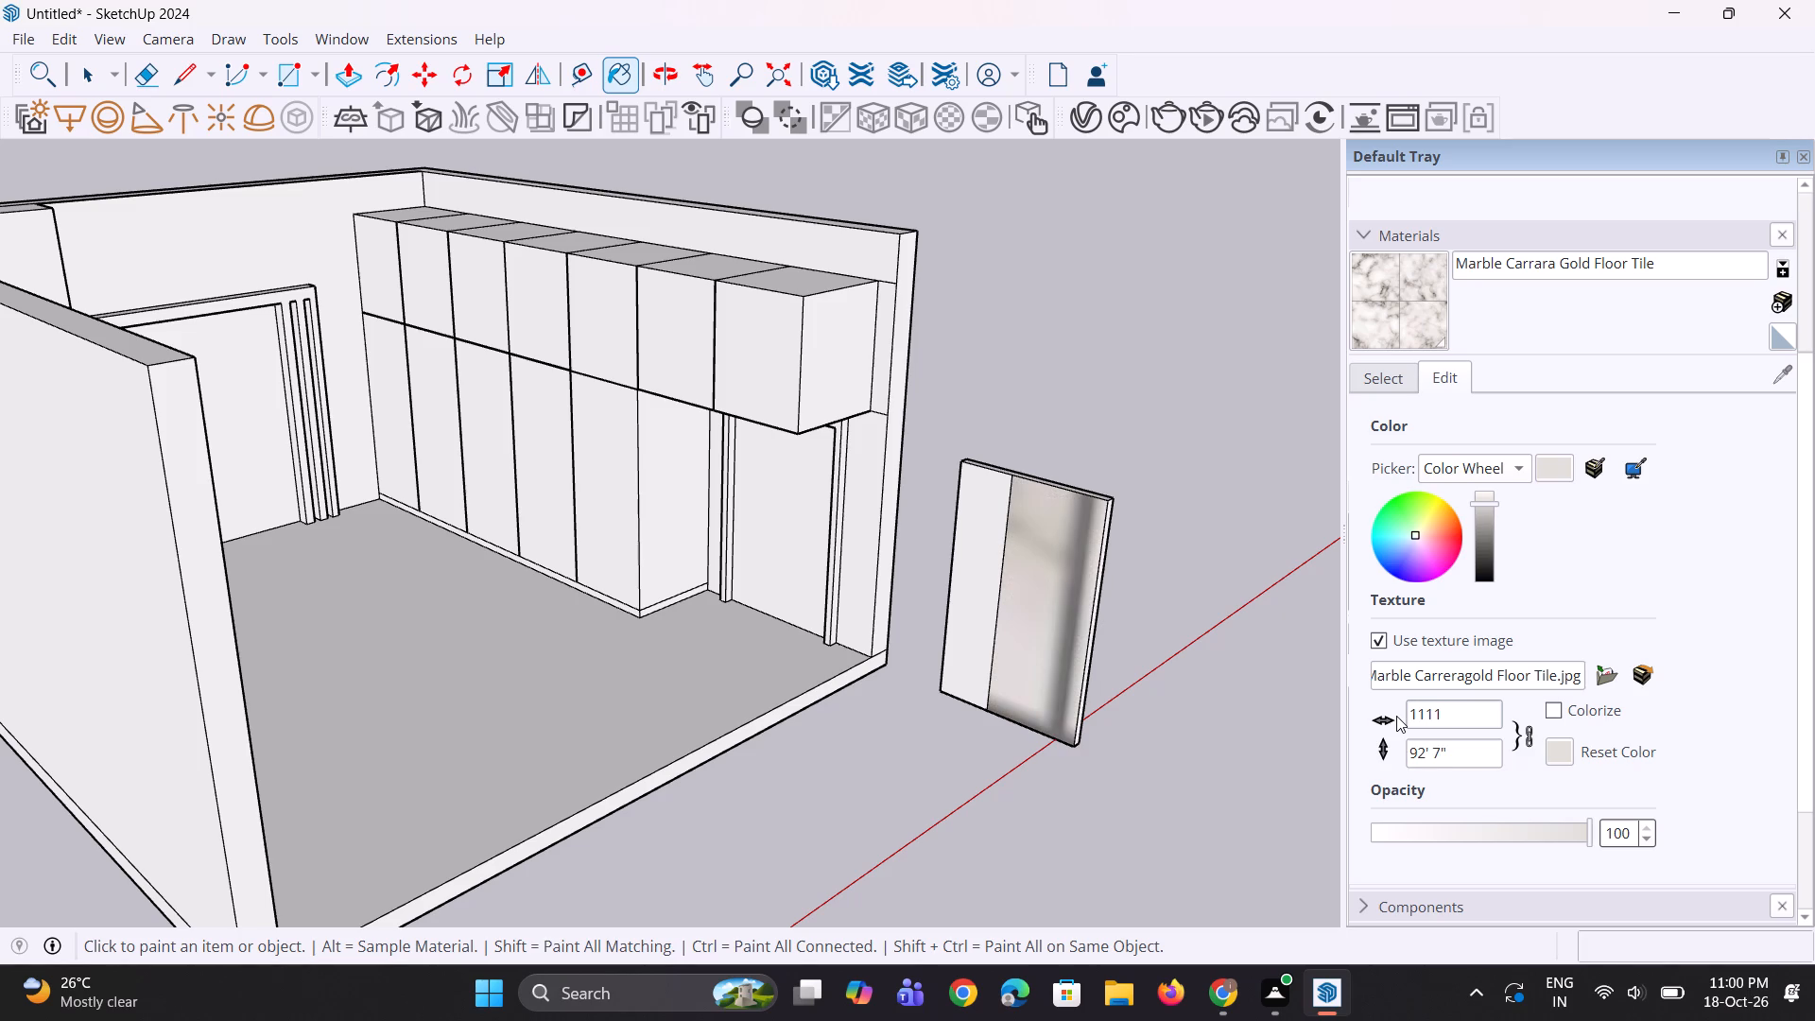
key("BackSpace")
key("BackSpace")
key("BackSpace")
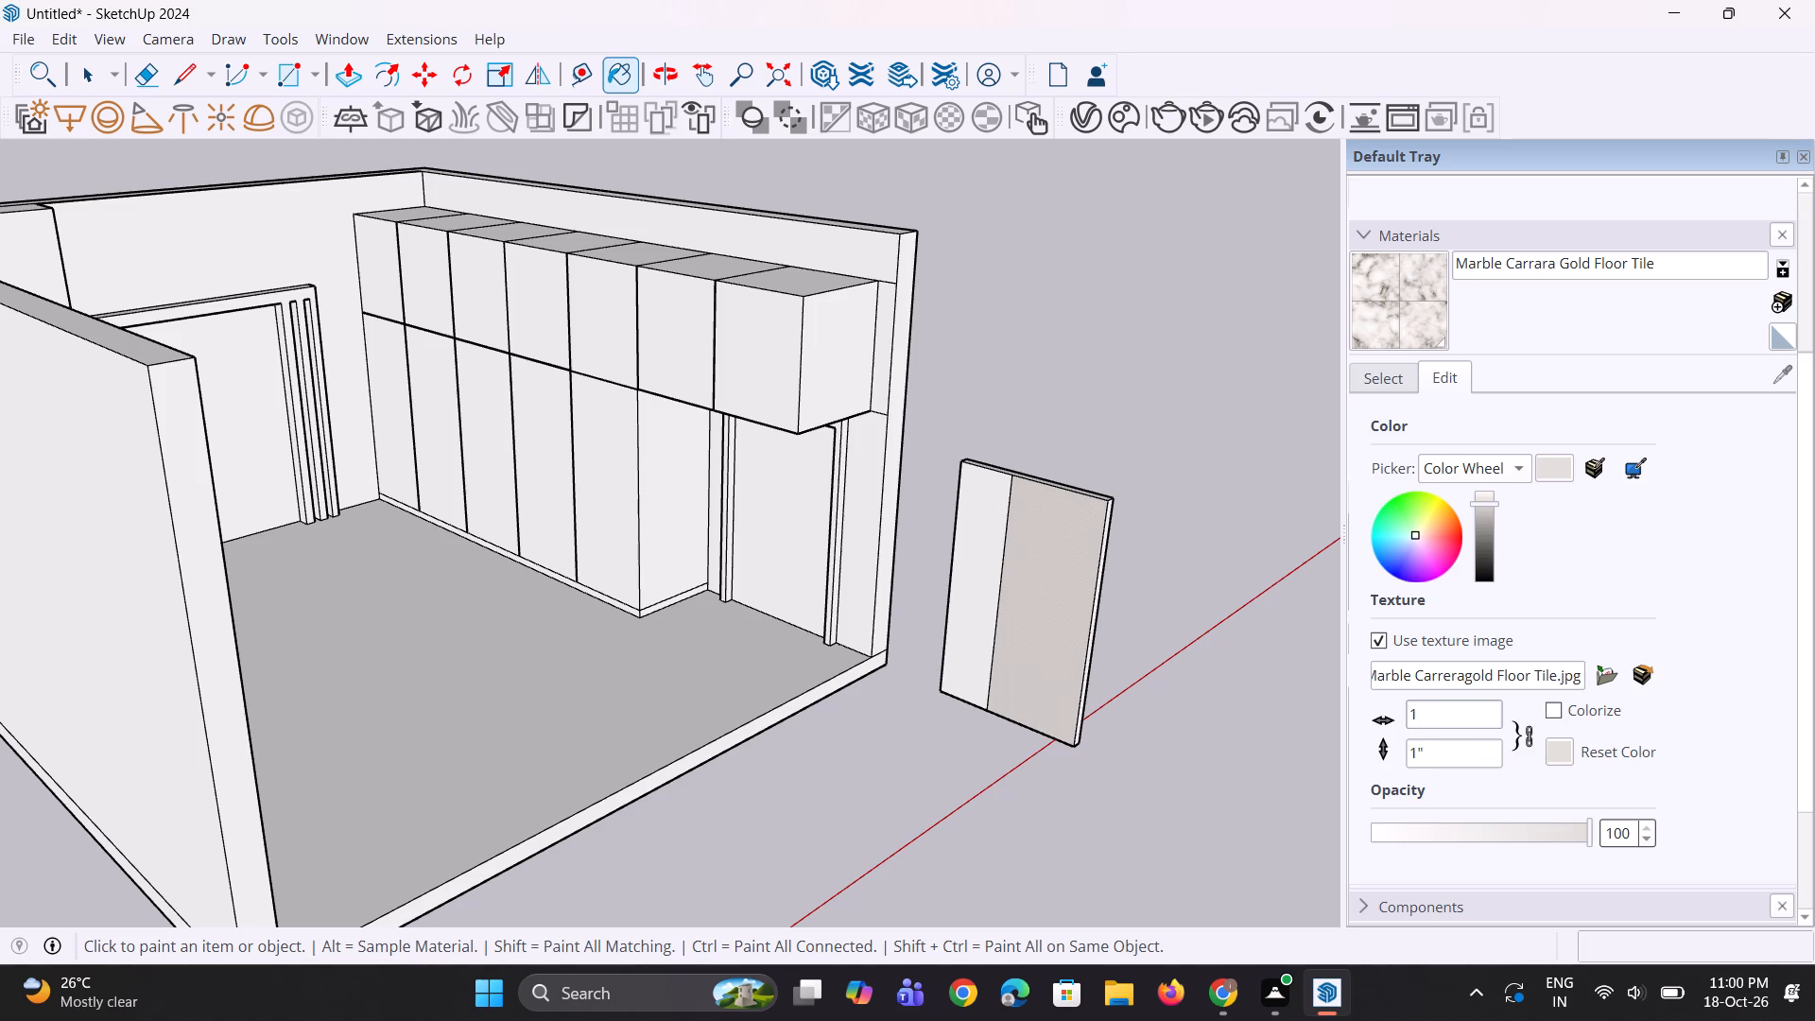
Browse the material collections to Stone and paint the wide part of the separate door panel's front with Carrera Marble.
left_click(1375, 381)
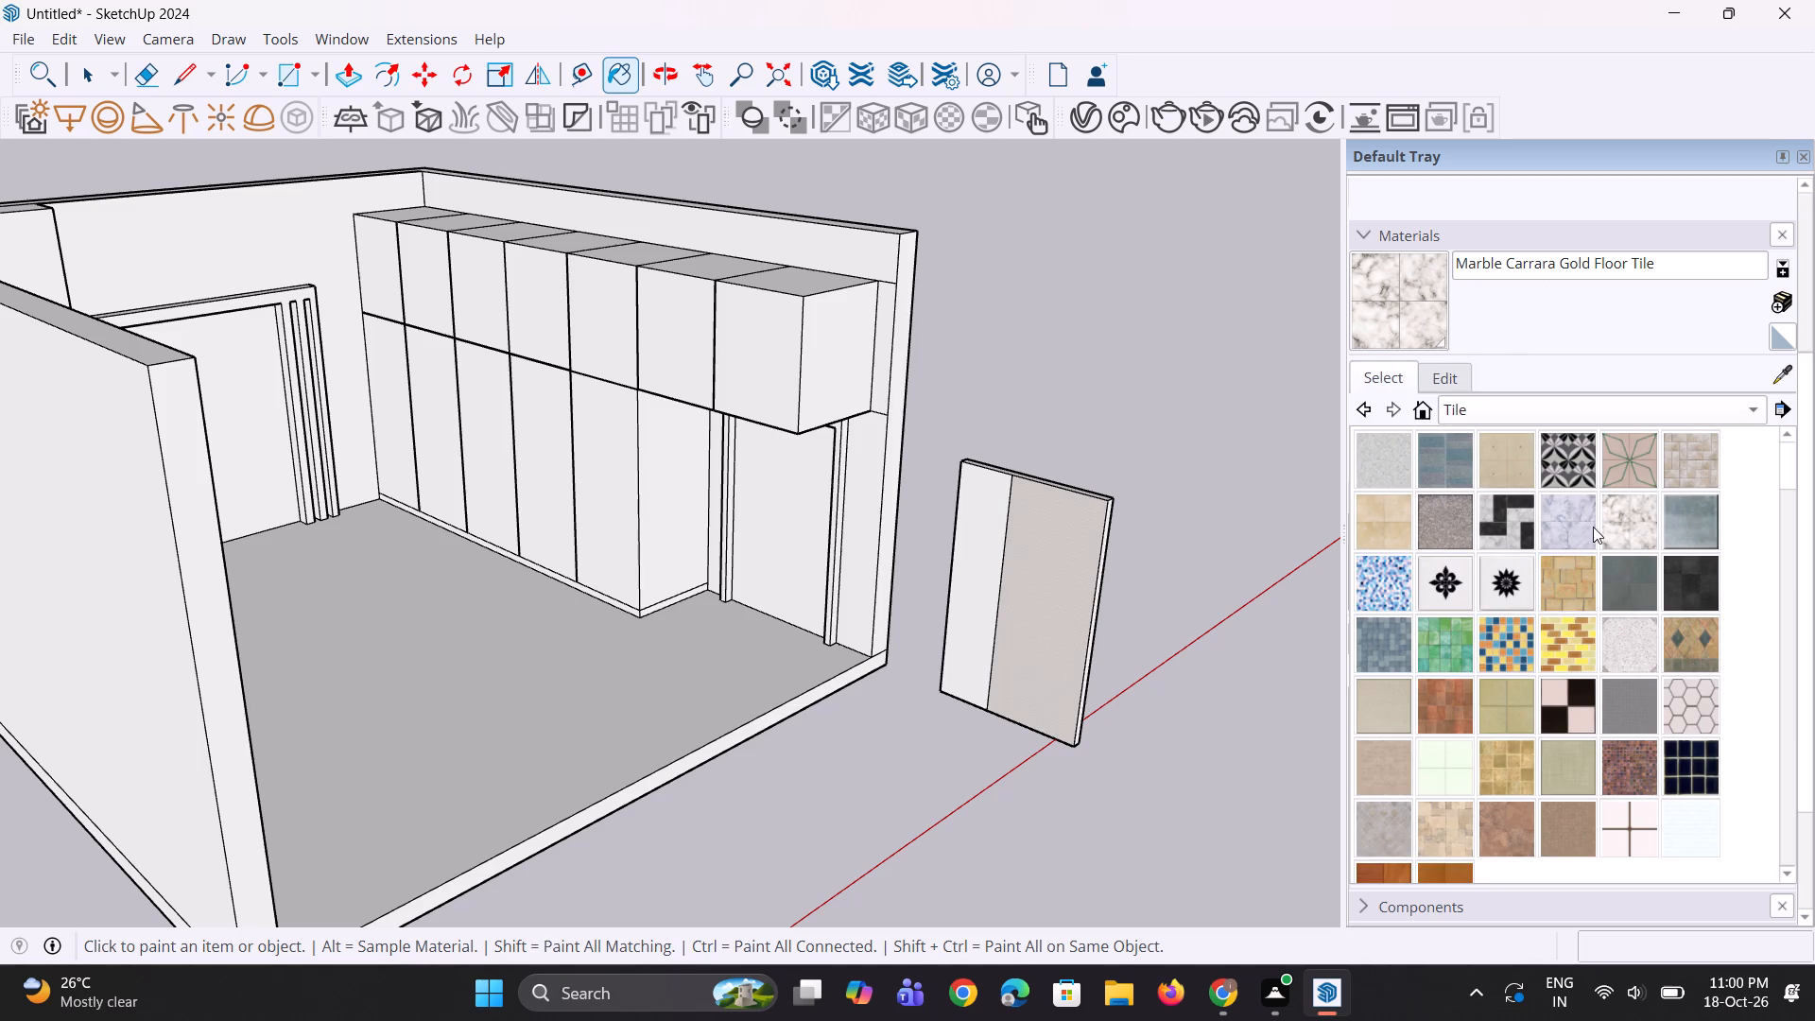
left_click(1559, 404)
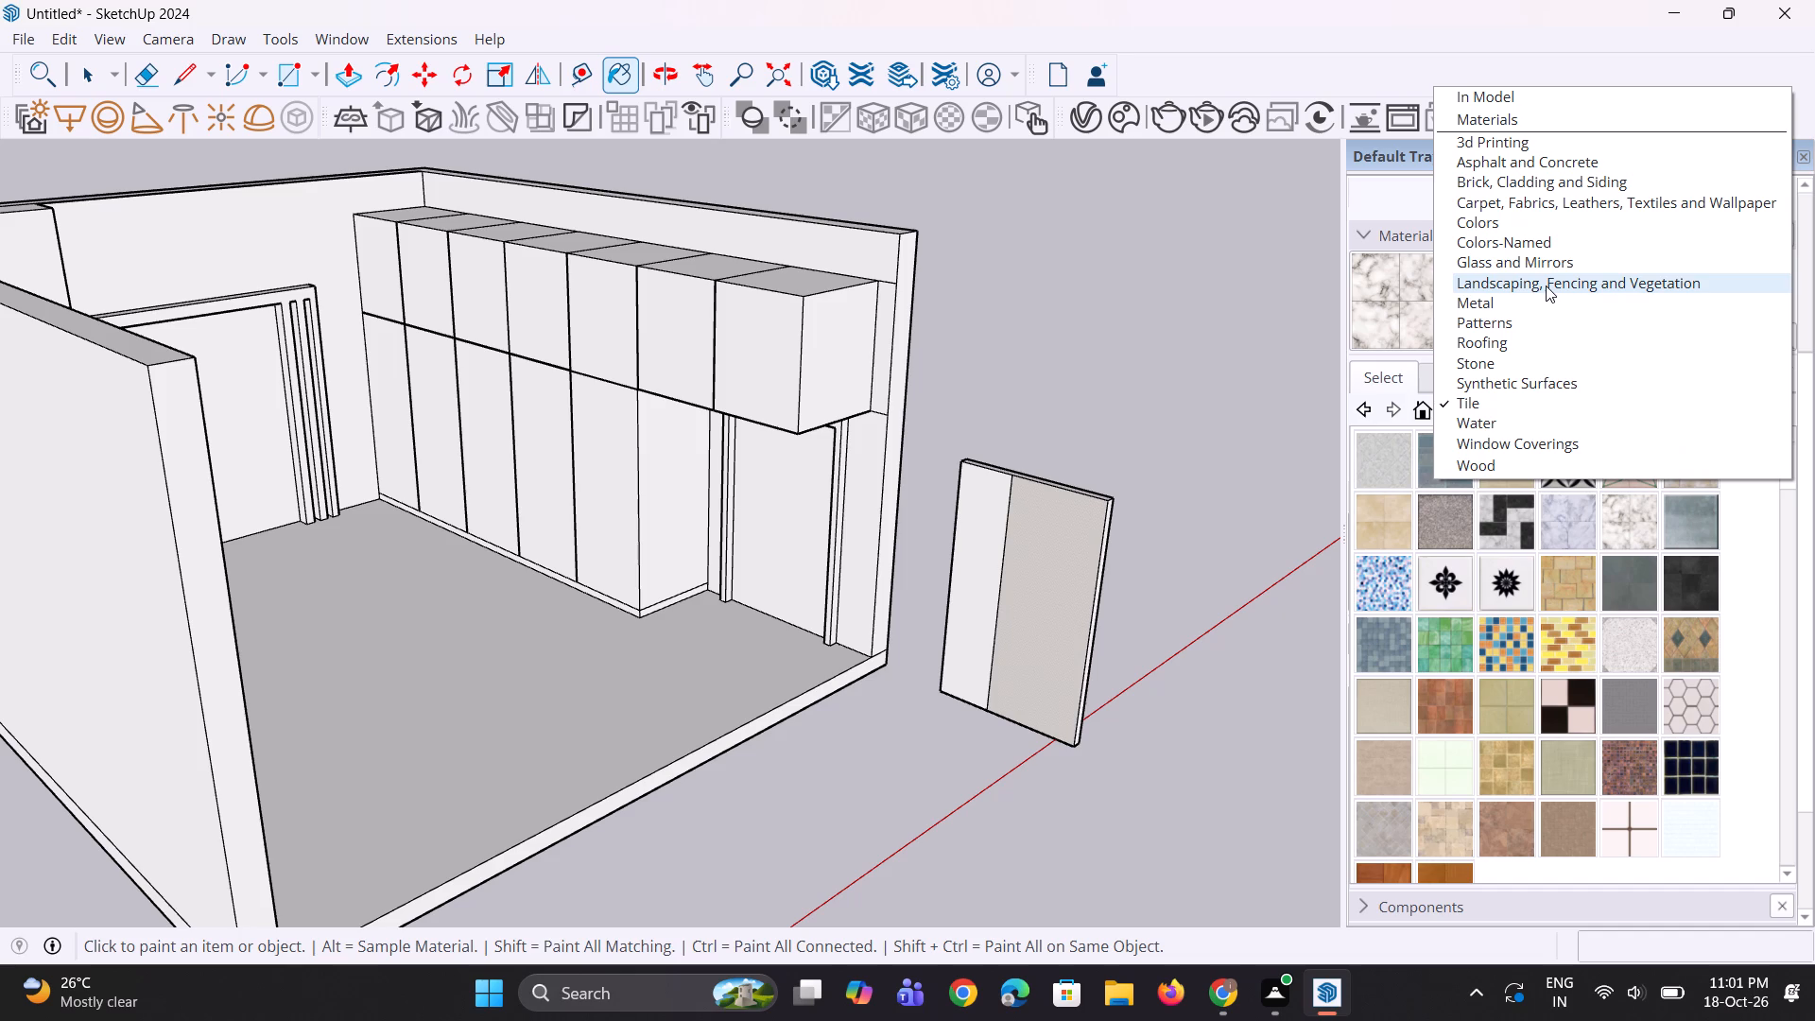
left_click(1541, 283)
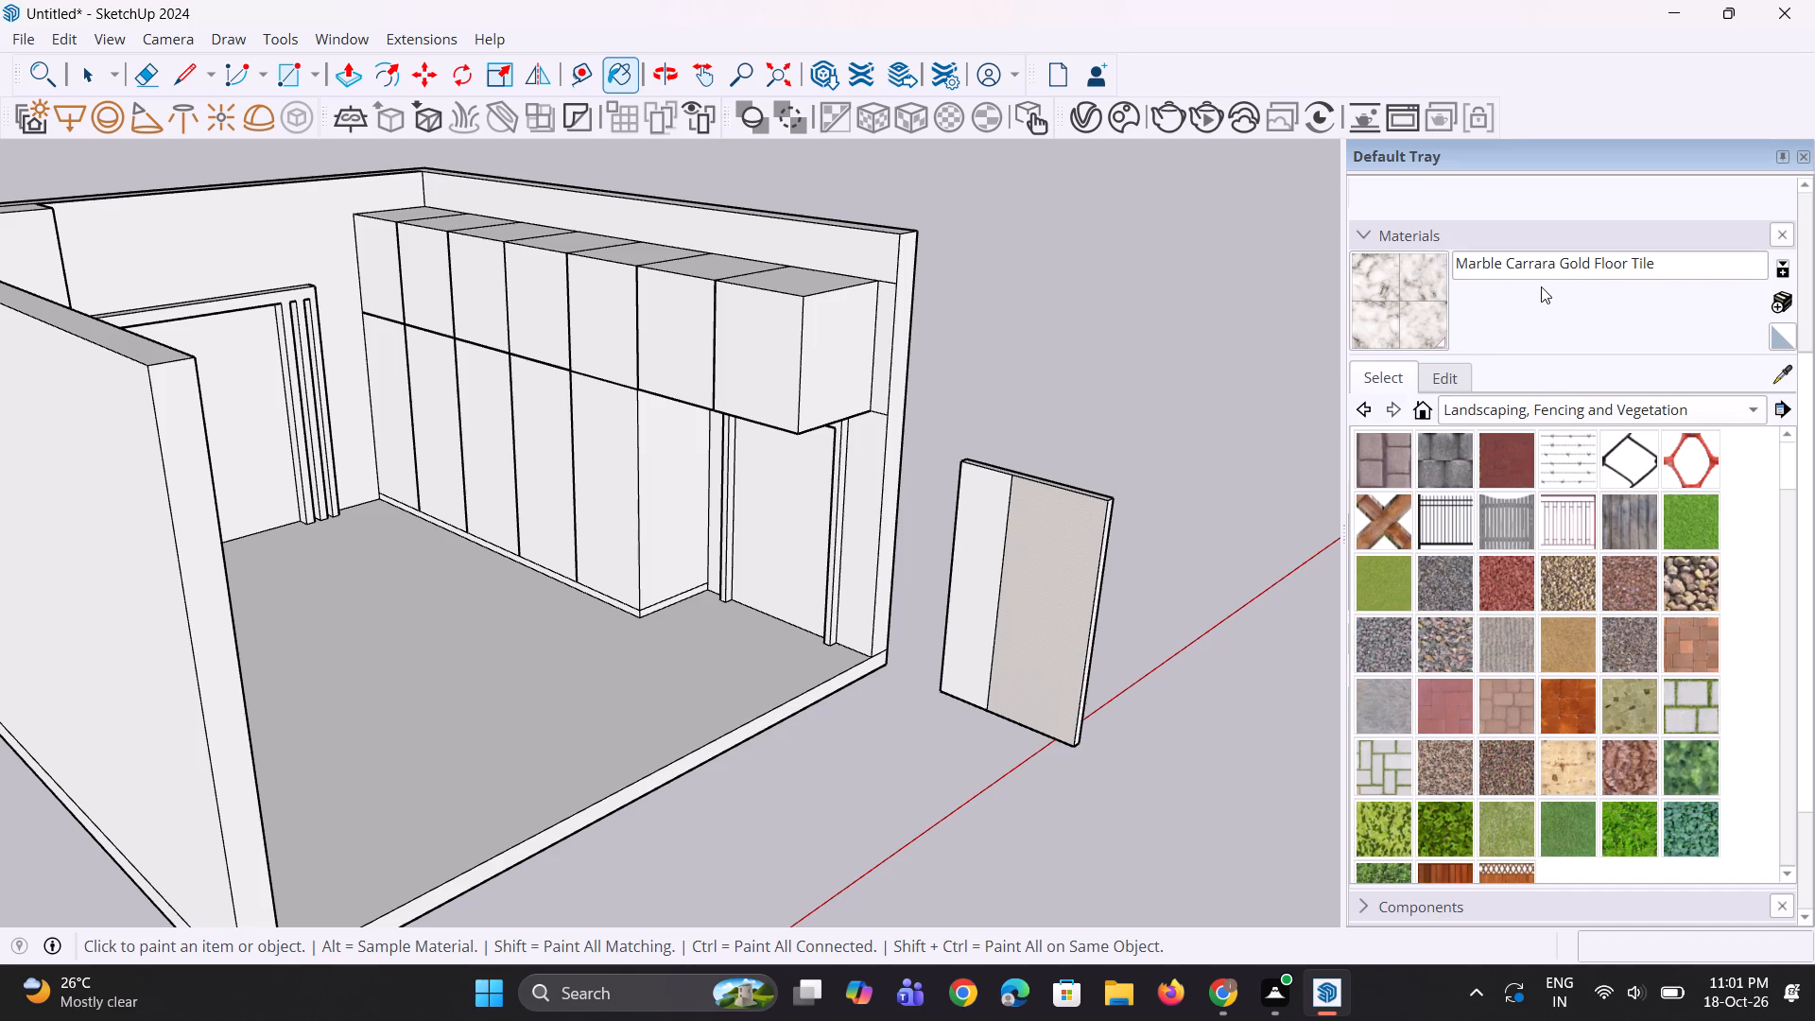
left_click(1559, 411)
left_click(1525, 513)
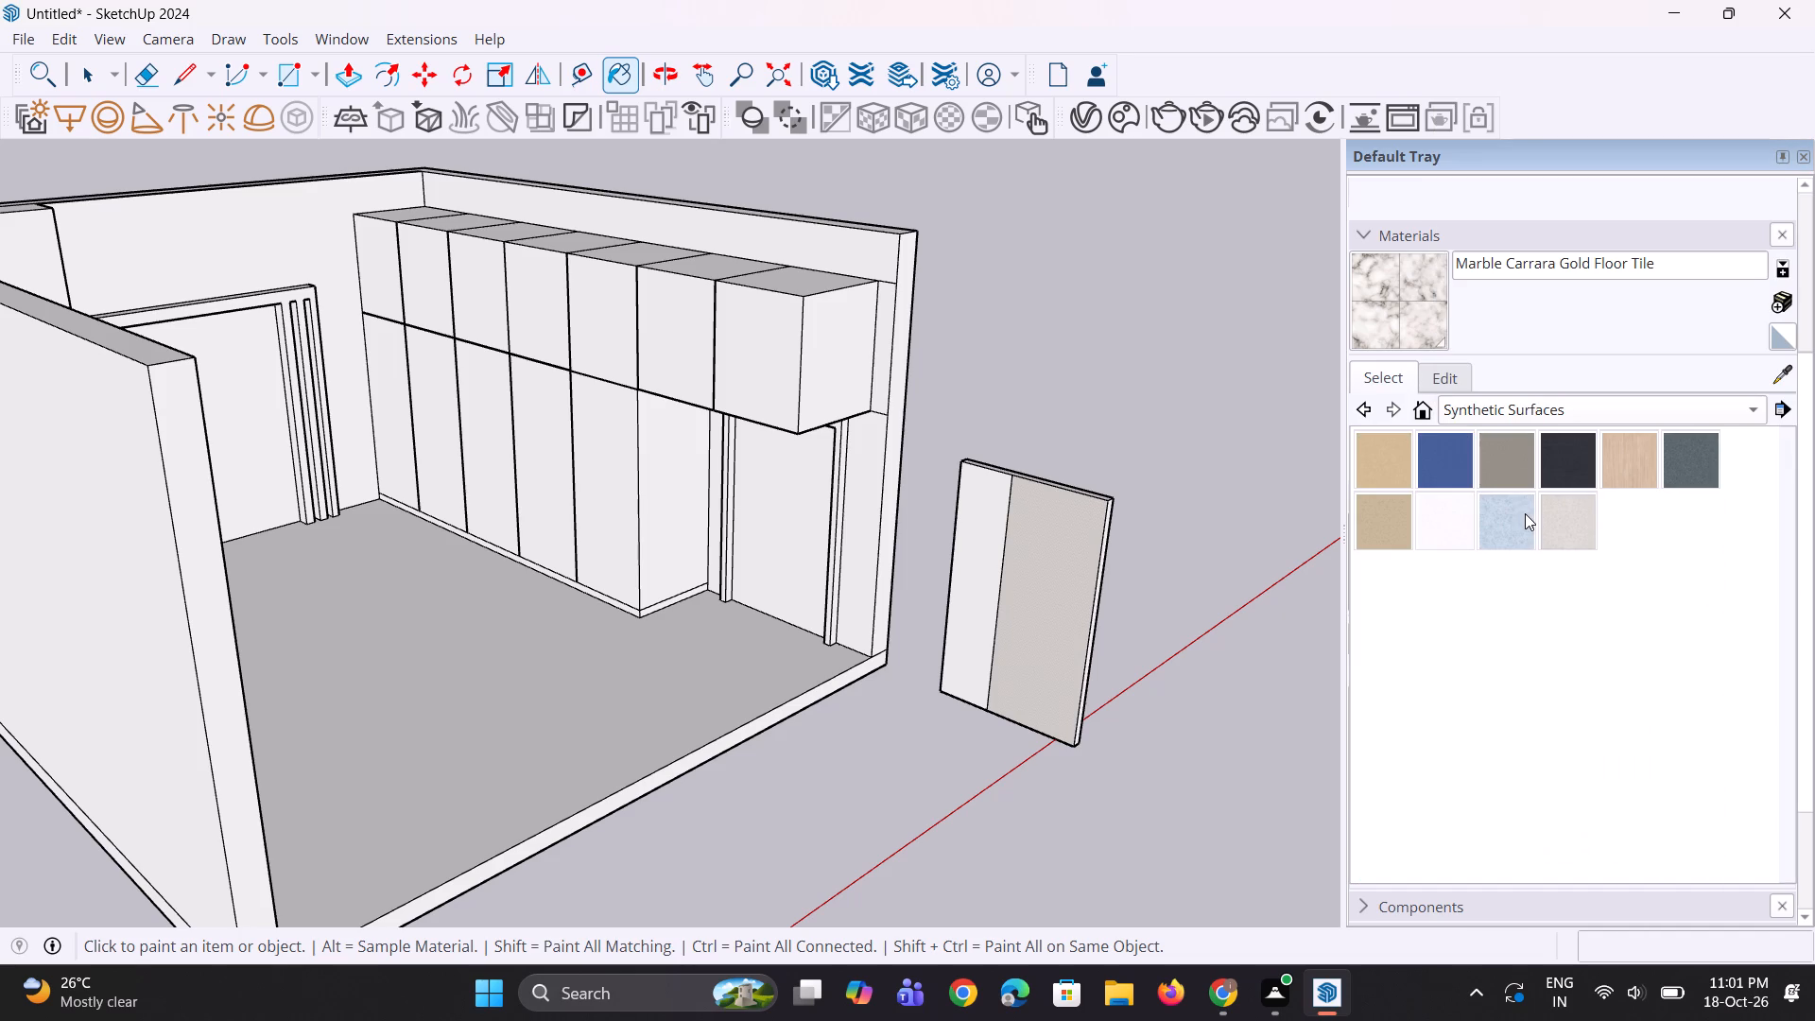
left_click(1564, 407)
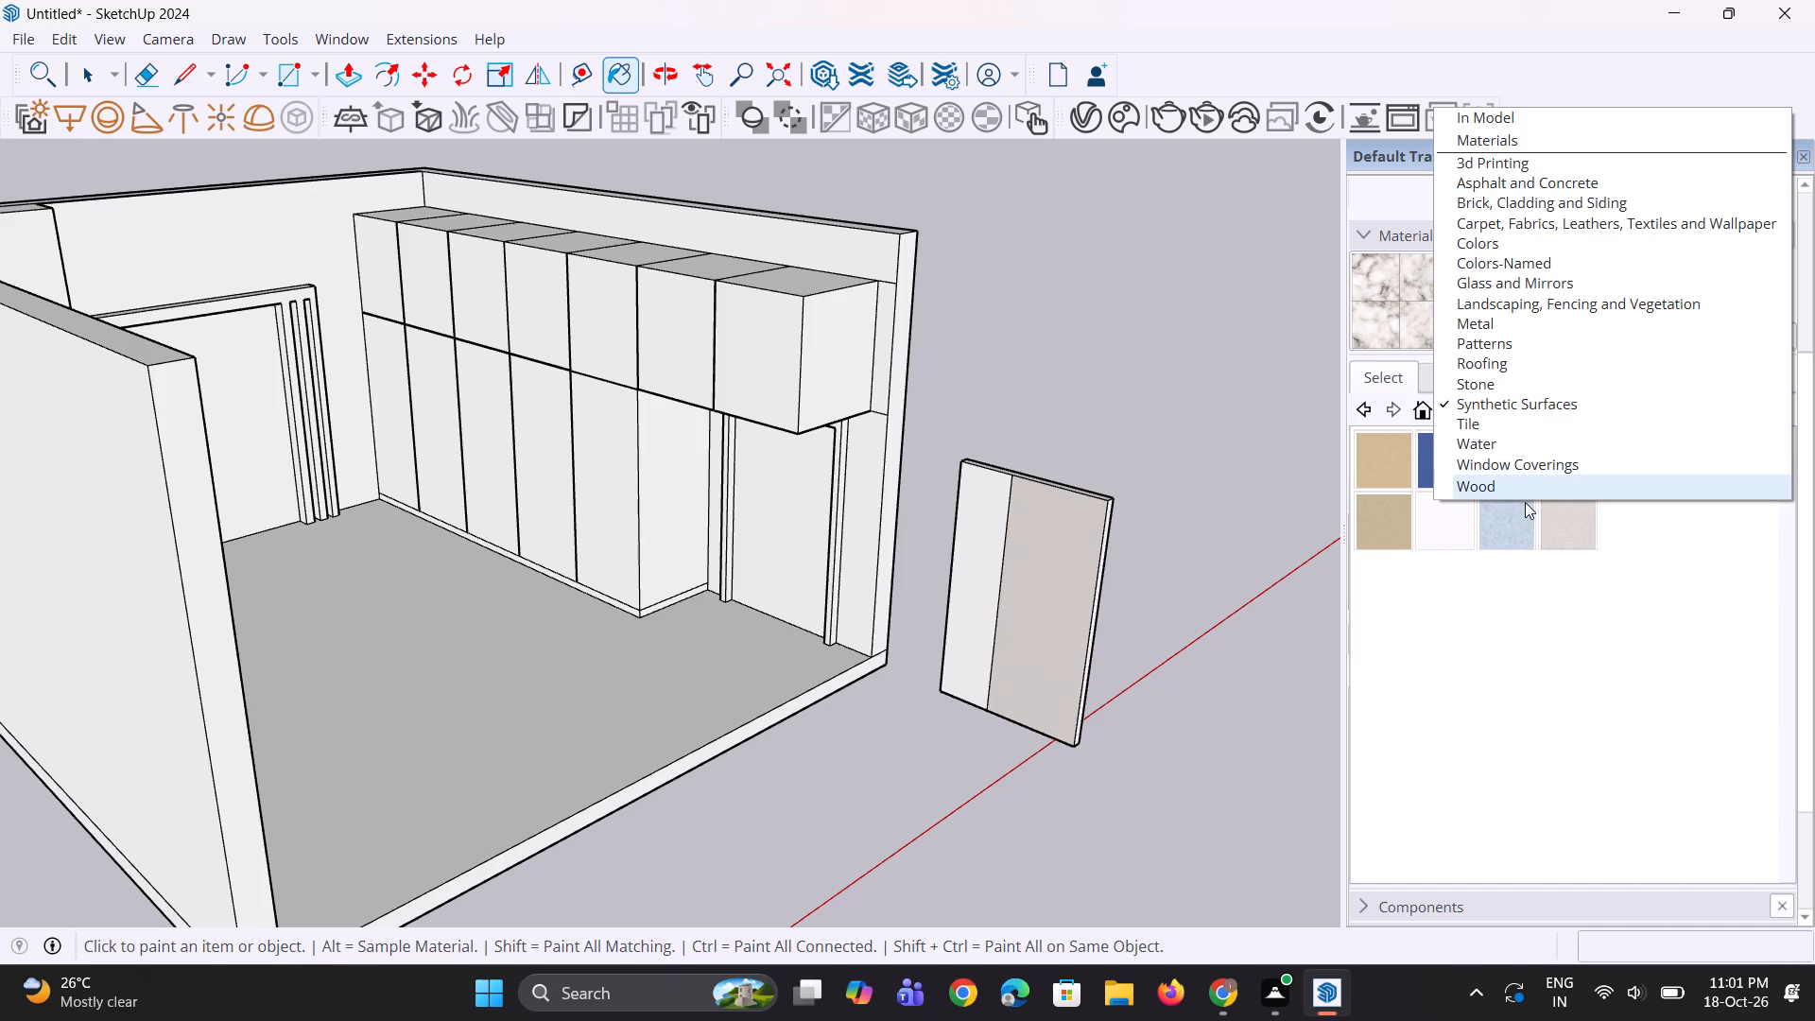
left_click(1512, 389)
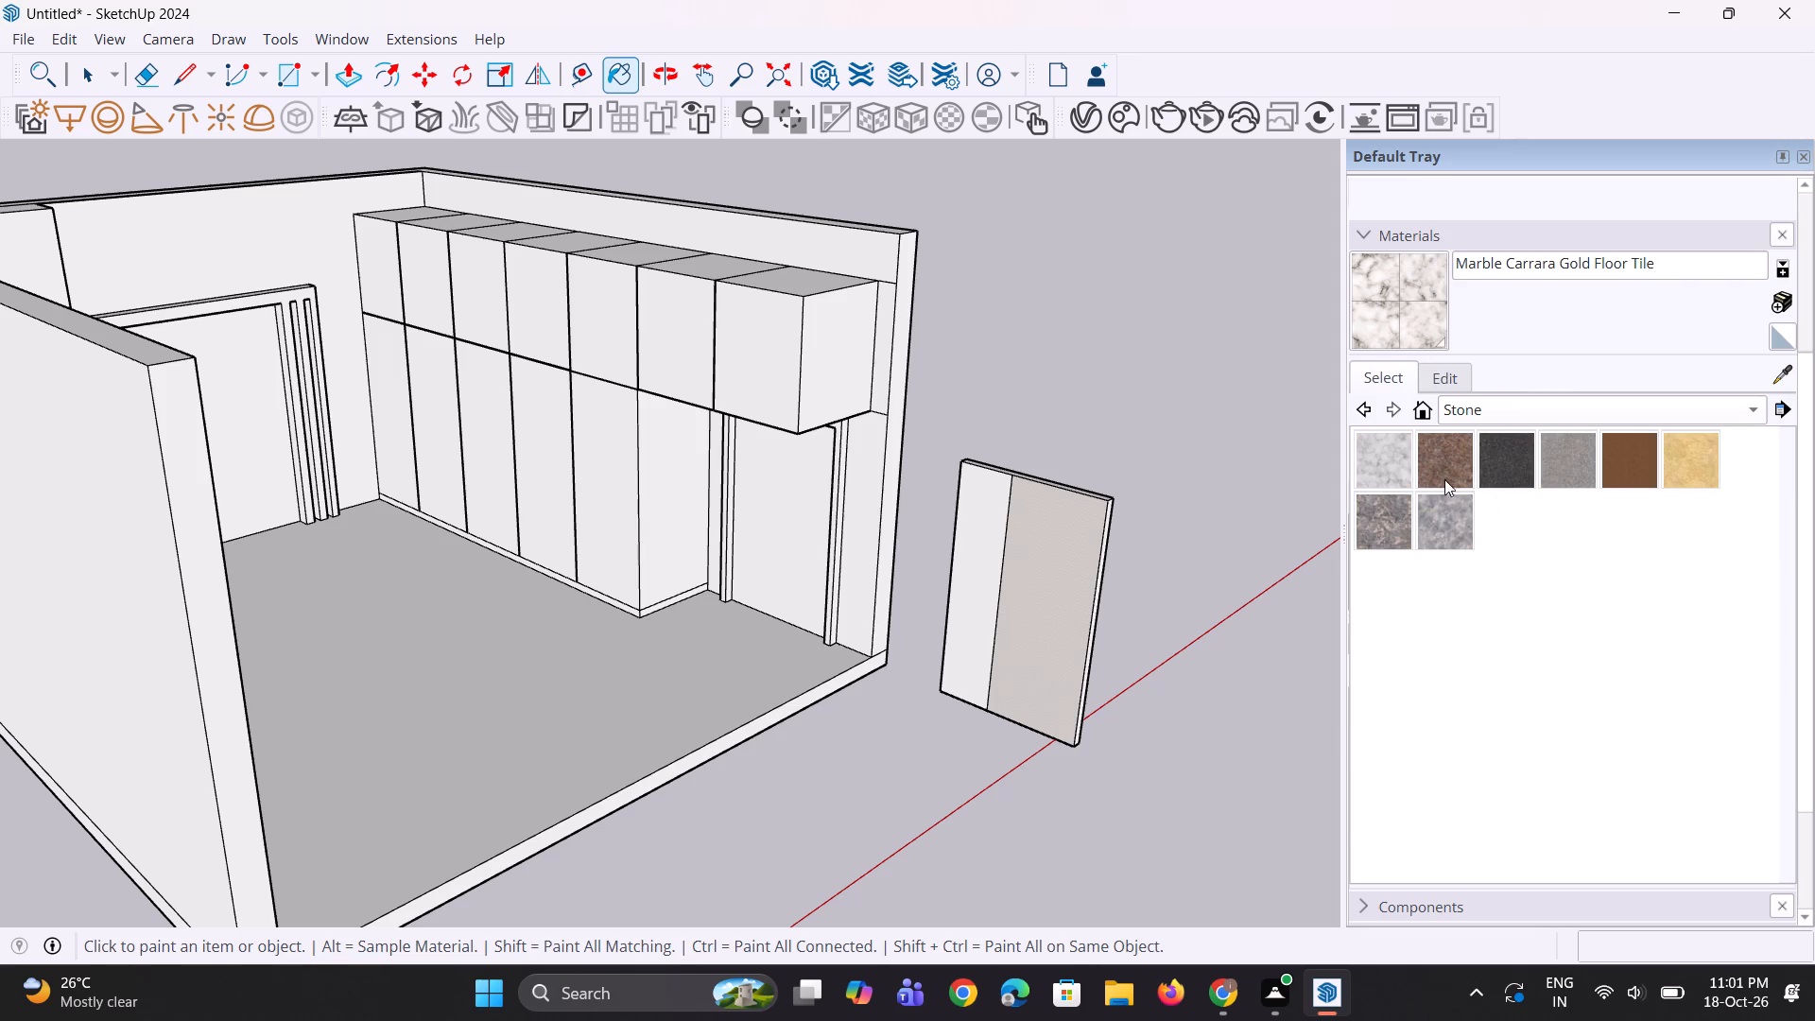
left_click(1398, 465)
left_click(1083, 614)
scroll(1016, 753, "down", 3)
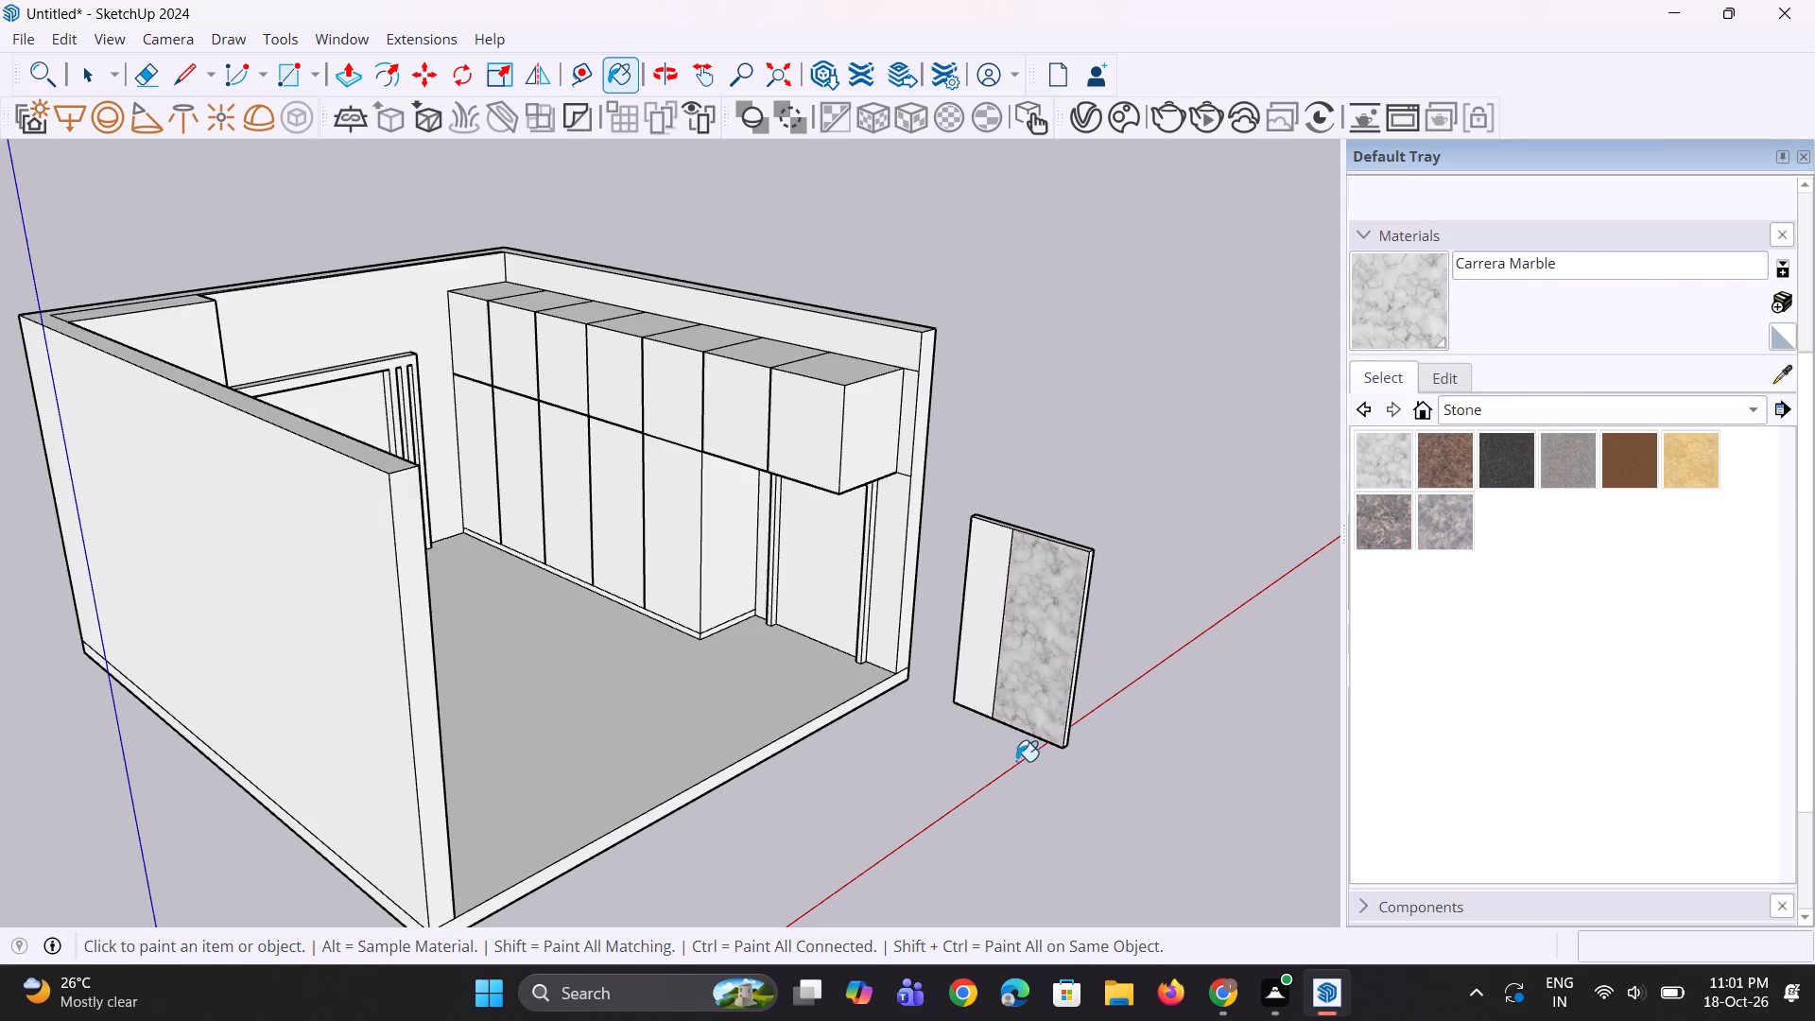
middle_click_drag(1016, 761, 1027, 731)
scroll(1056, 719, "up", 8)
scroll(989, 649, "up", 3)
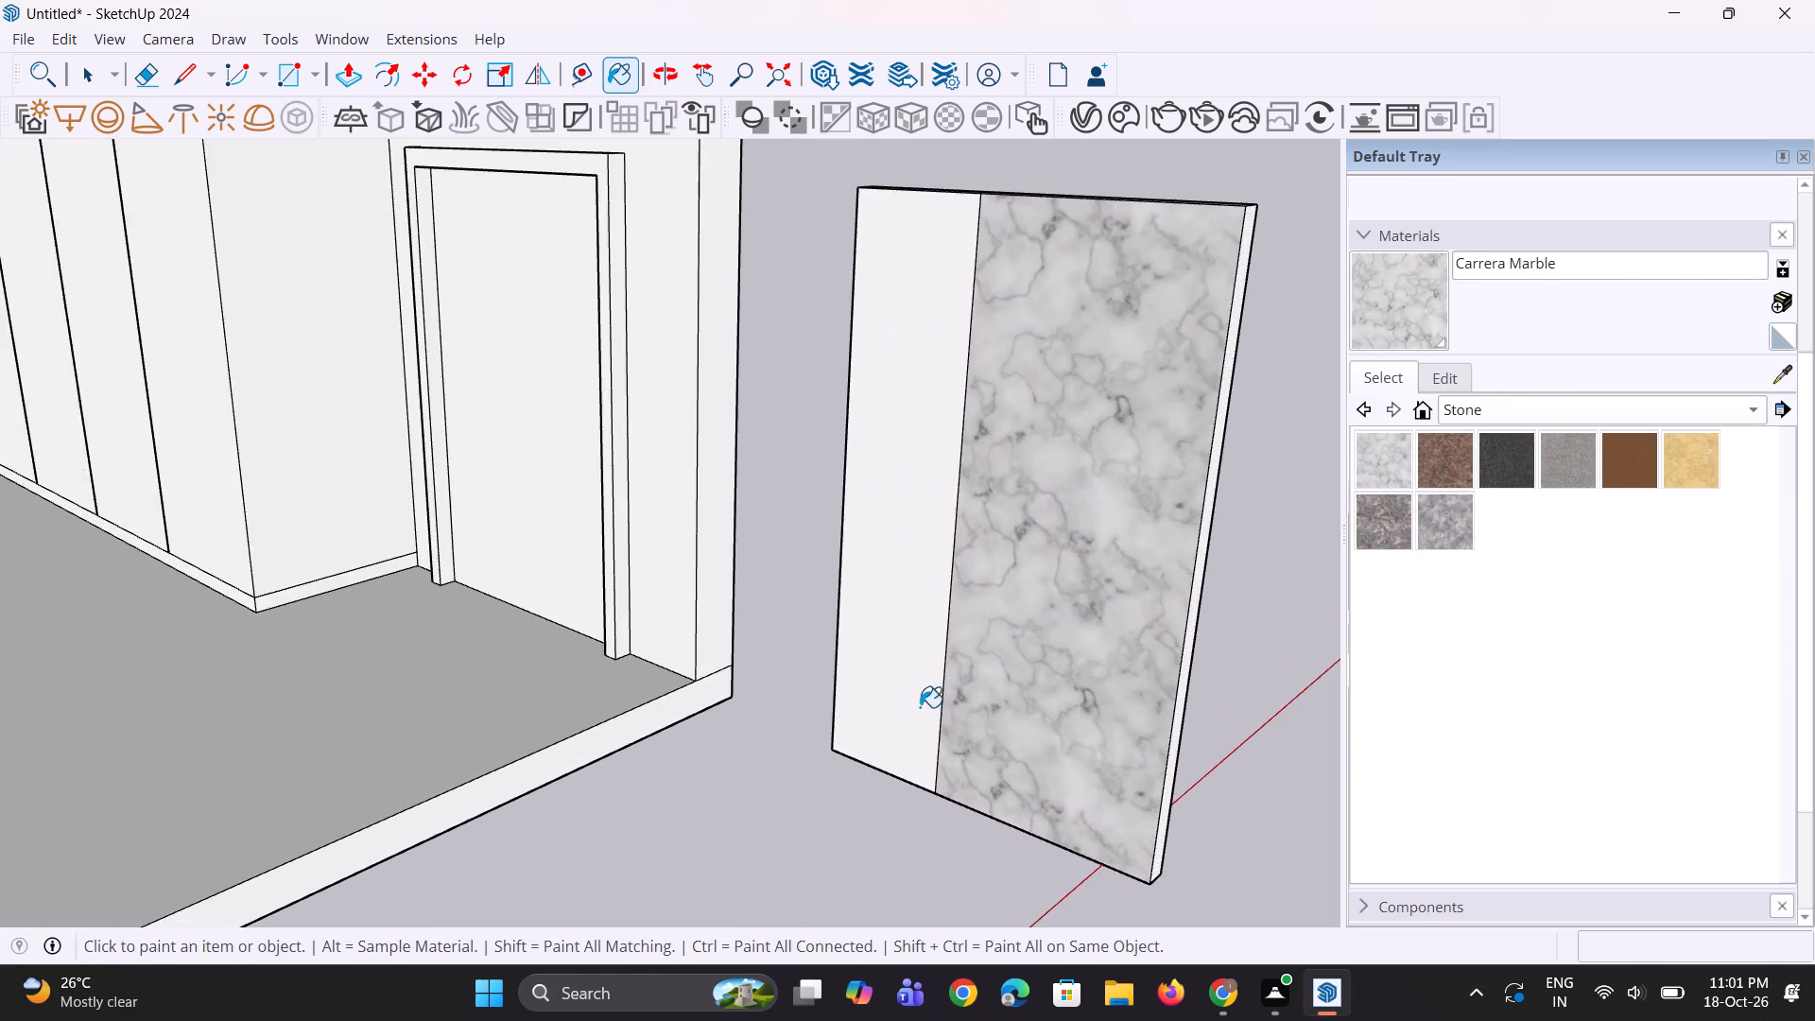
scroll(907, 710, "down", 5)
middle_click_drag(925, 714, 962, 703)
key("space")
key("space")
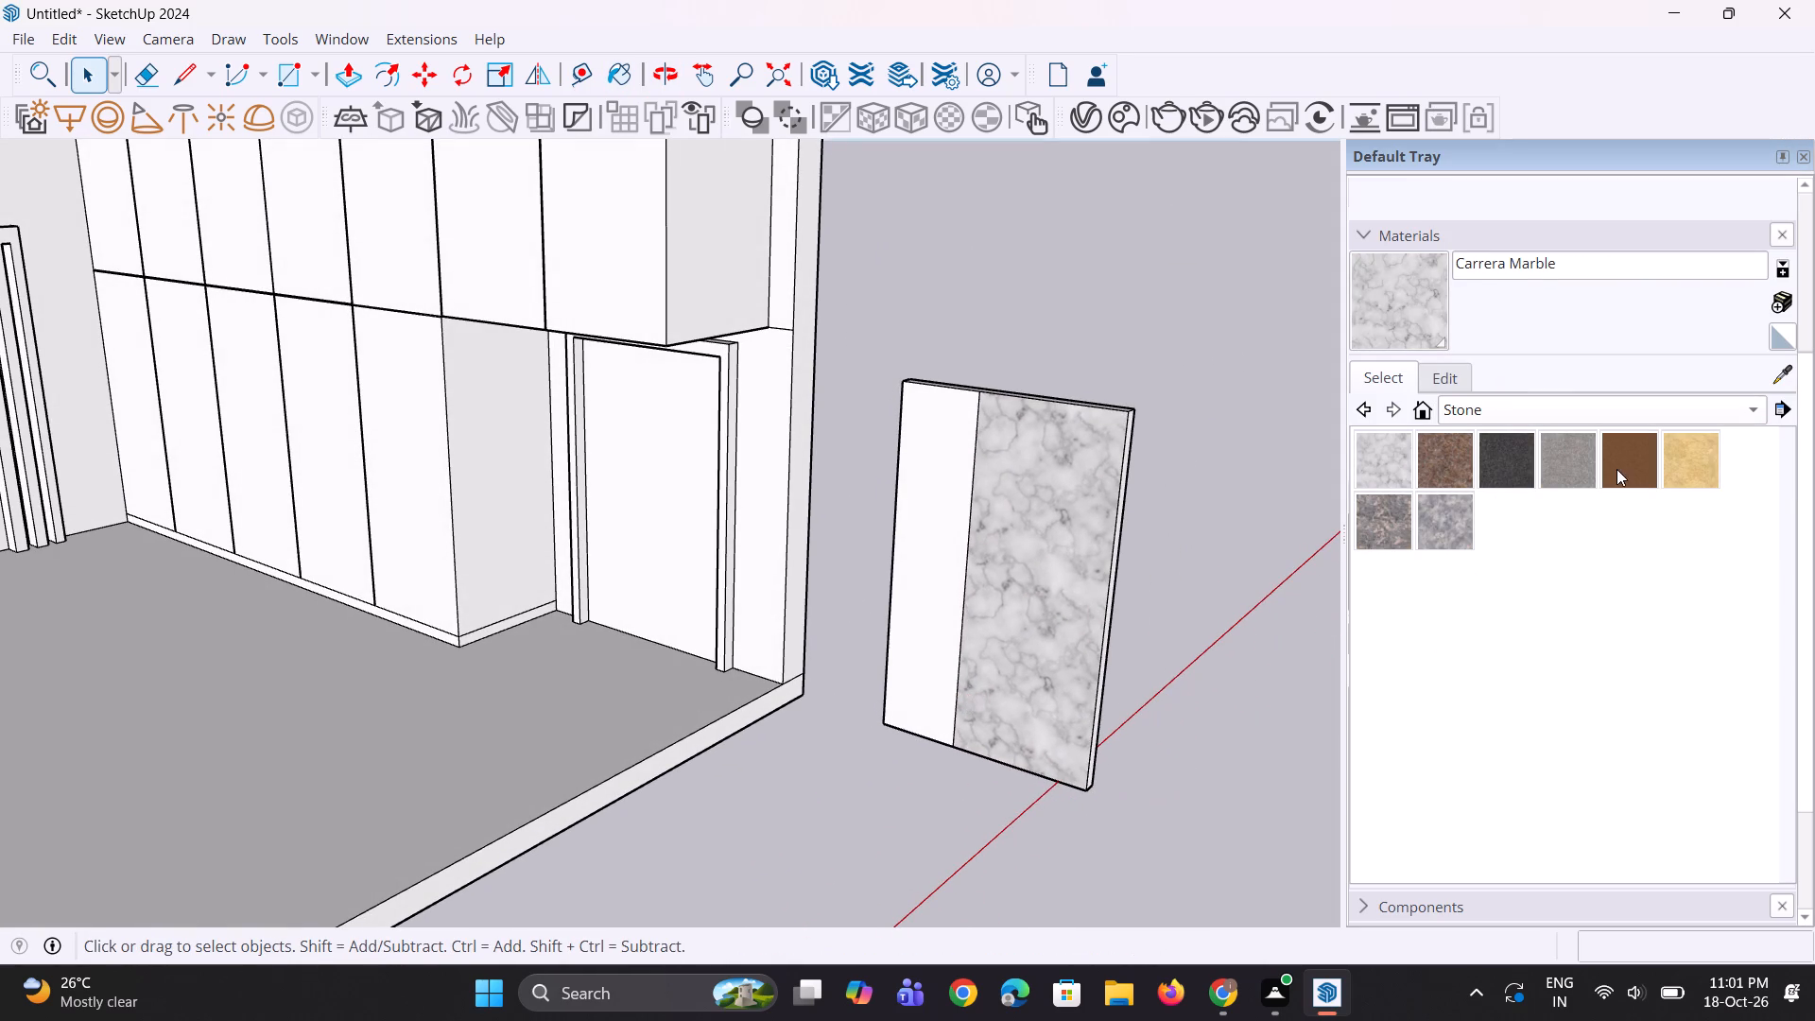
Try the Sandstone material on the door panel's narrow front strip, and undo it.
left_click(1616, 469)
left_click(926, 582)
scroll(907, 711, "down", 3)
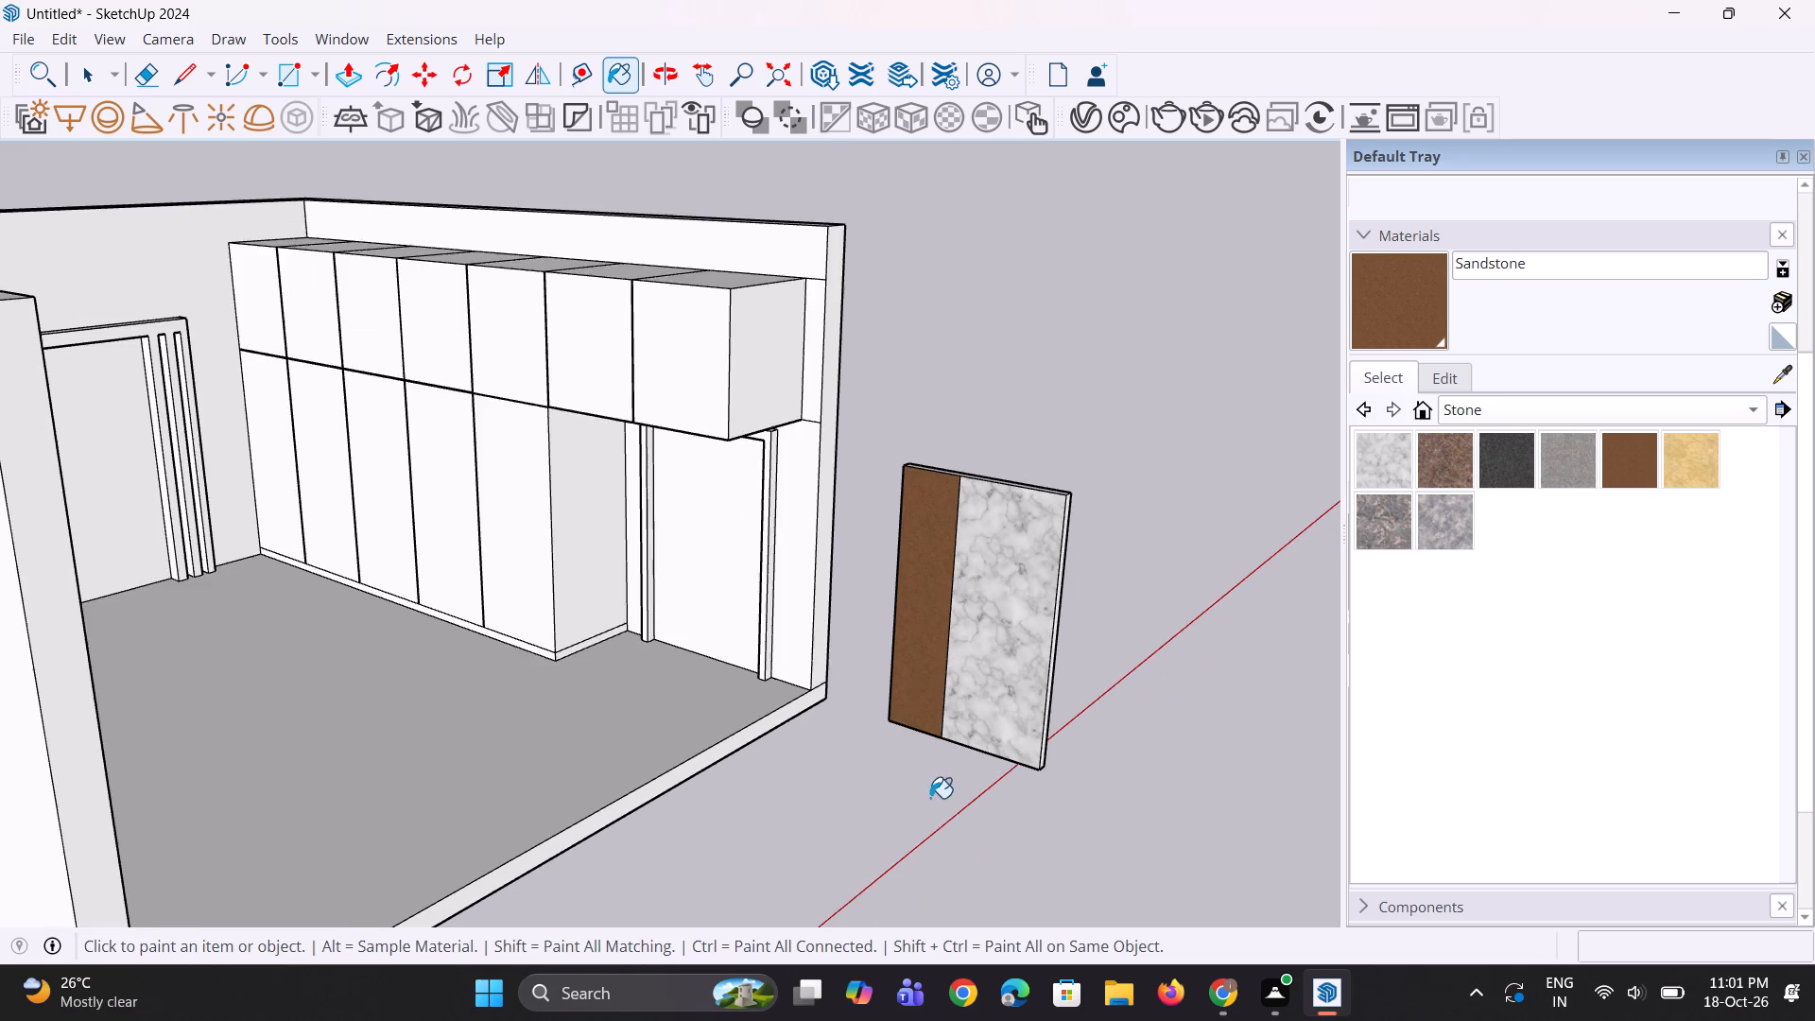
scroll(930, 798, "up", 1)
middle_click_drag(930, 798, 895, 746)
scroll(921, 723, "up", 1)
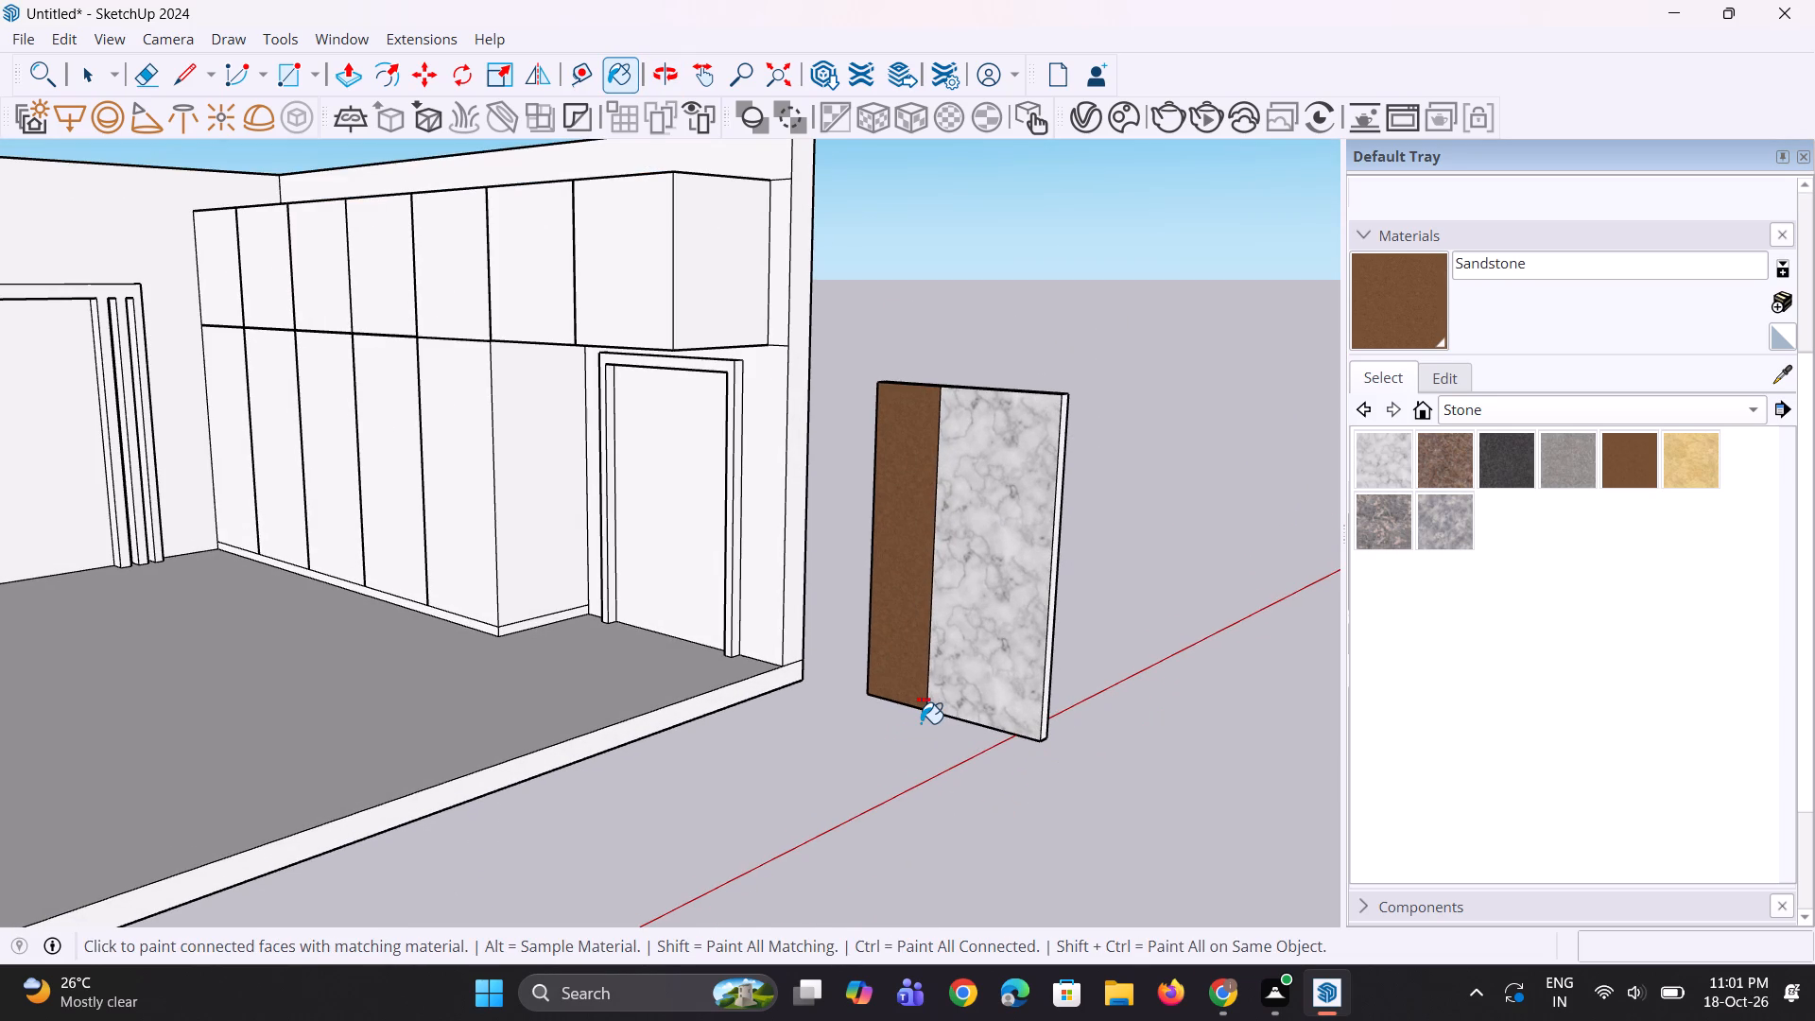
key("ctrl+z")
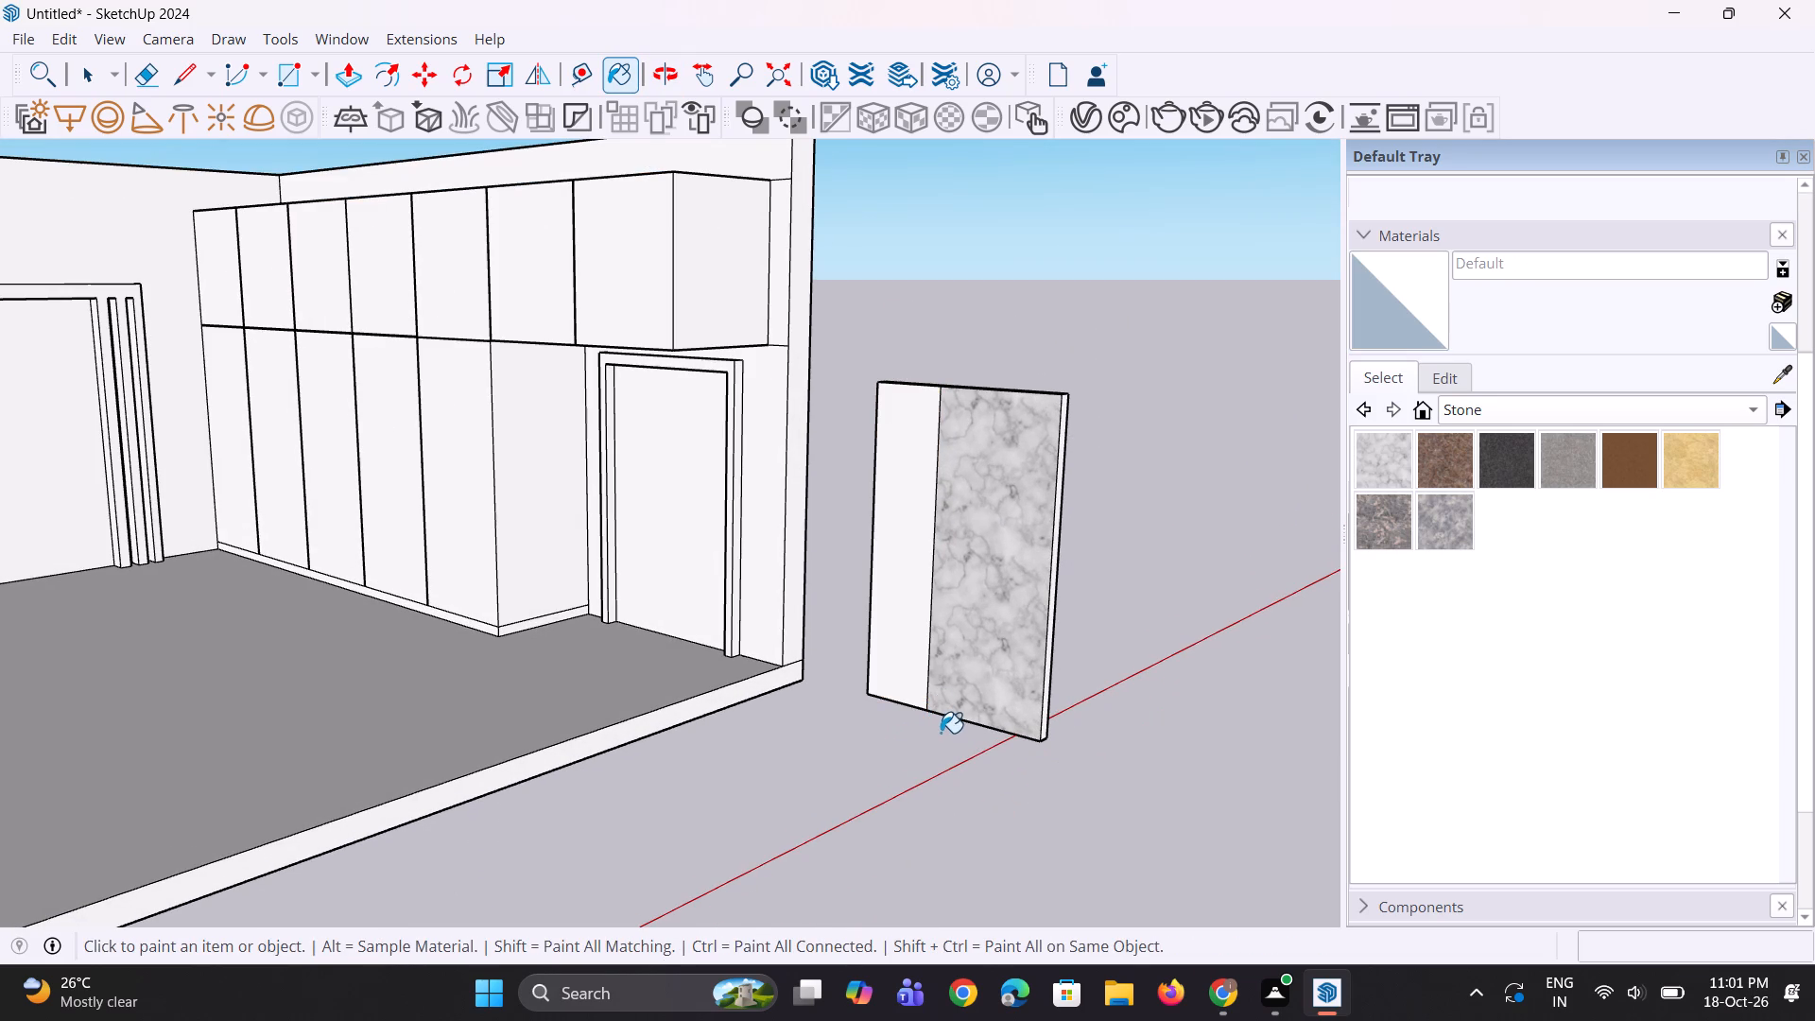
Paint the door panel's narrow front strip with Wood Cherry Original from the Wood collection.
scroll(942, 734, "down", 3)
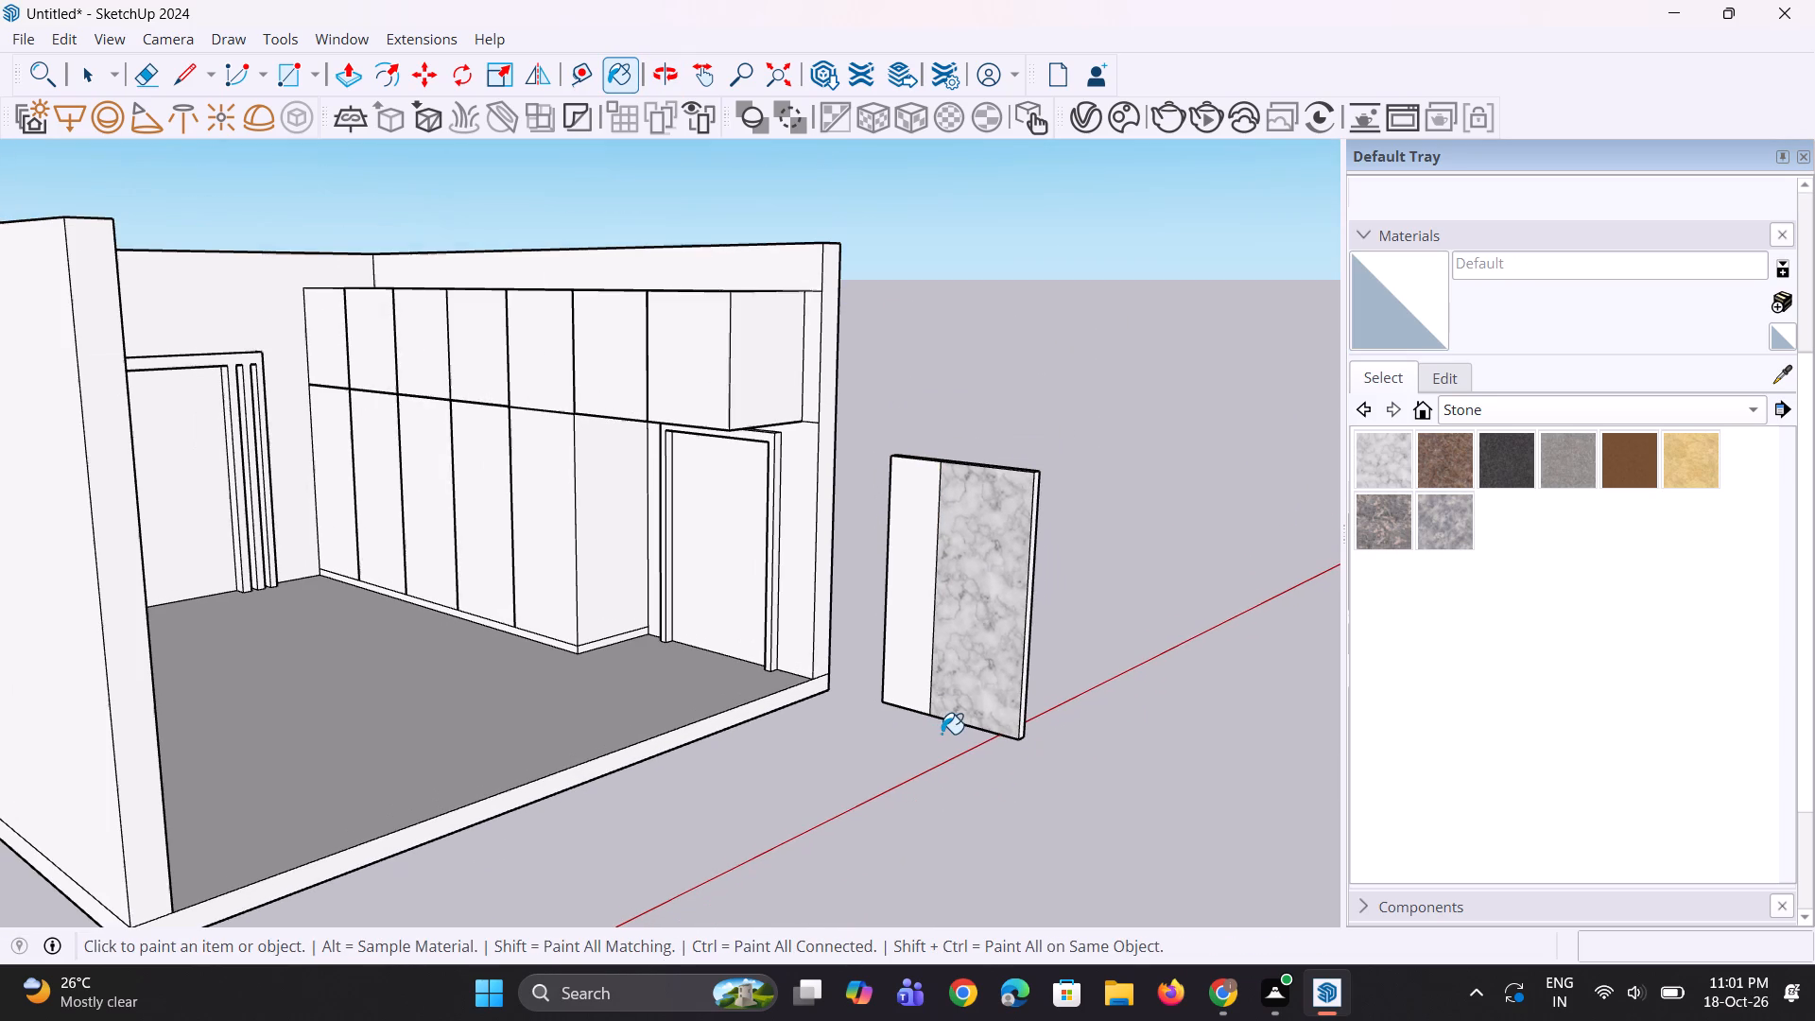
left_click(1393, 386)
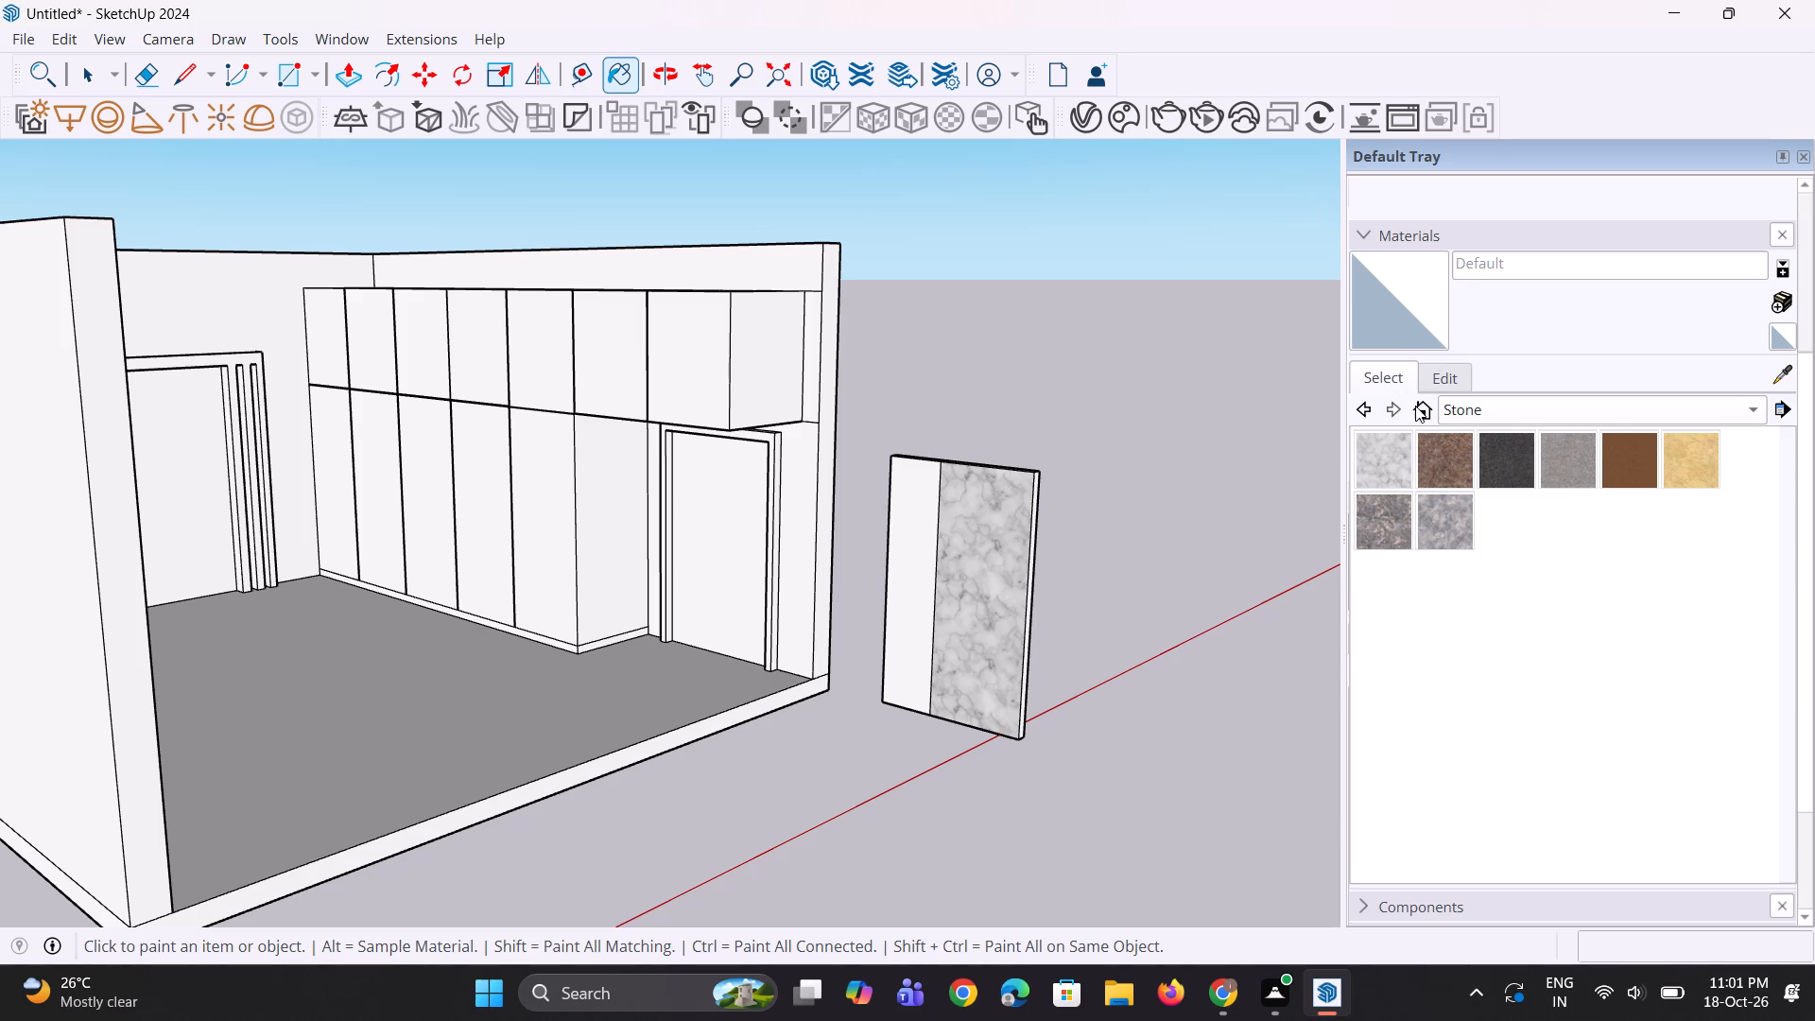
left_click(1464, 415)
left_click(1473, 502)
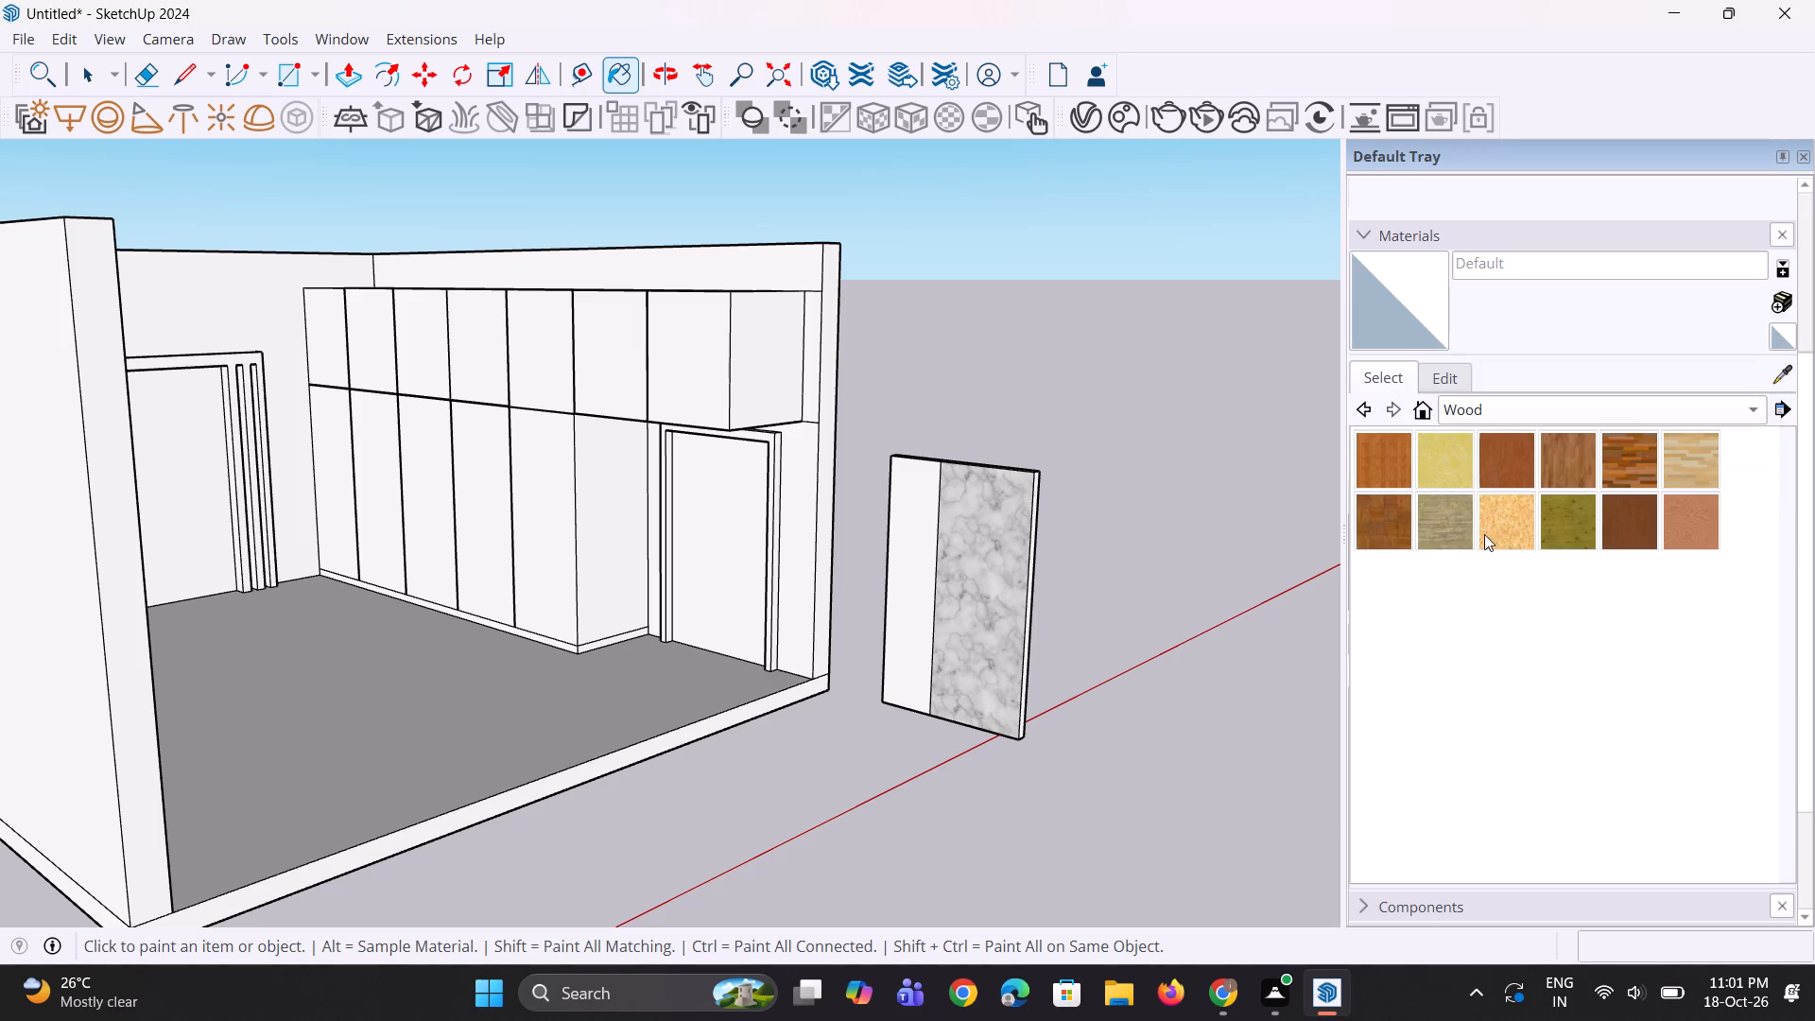
left_click(1519, 464)
scroll(857, 598, "up", 2)
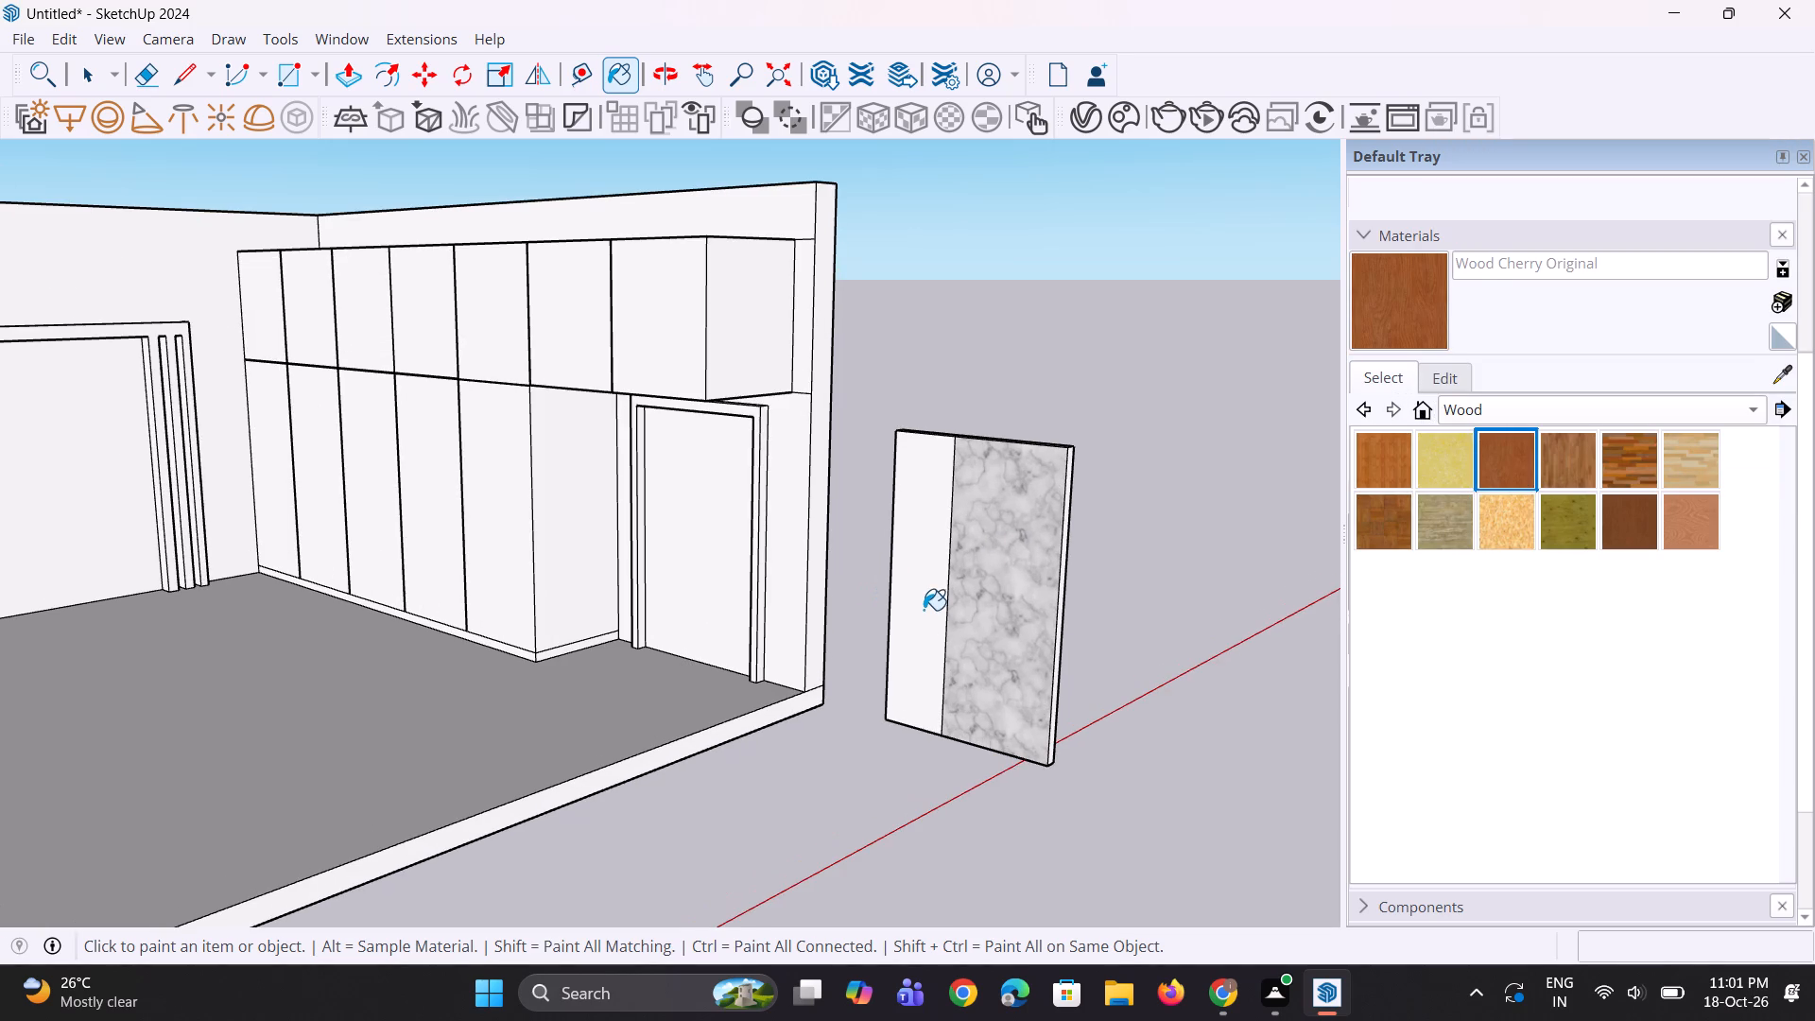
left_click(924, 610)
scroll(956, 686, "down", 4)
middle_click_drag(968, 681, 1035, 646)
key("space")
key("space")
scroll(961, 686, "down", 1)
scroll(964, 626, "up", 6)
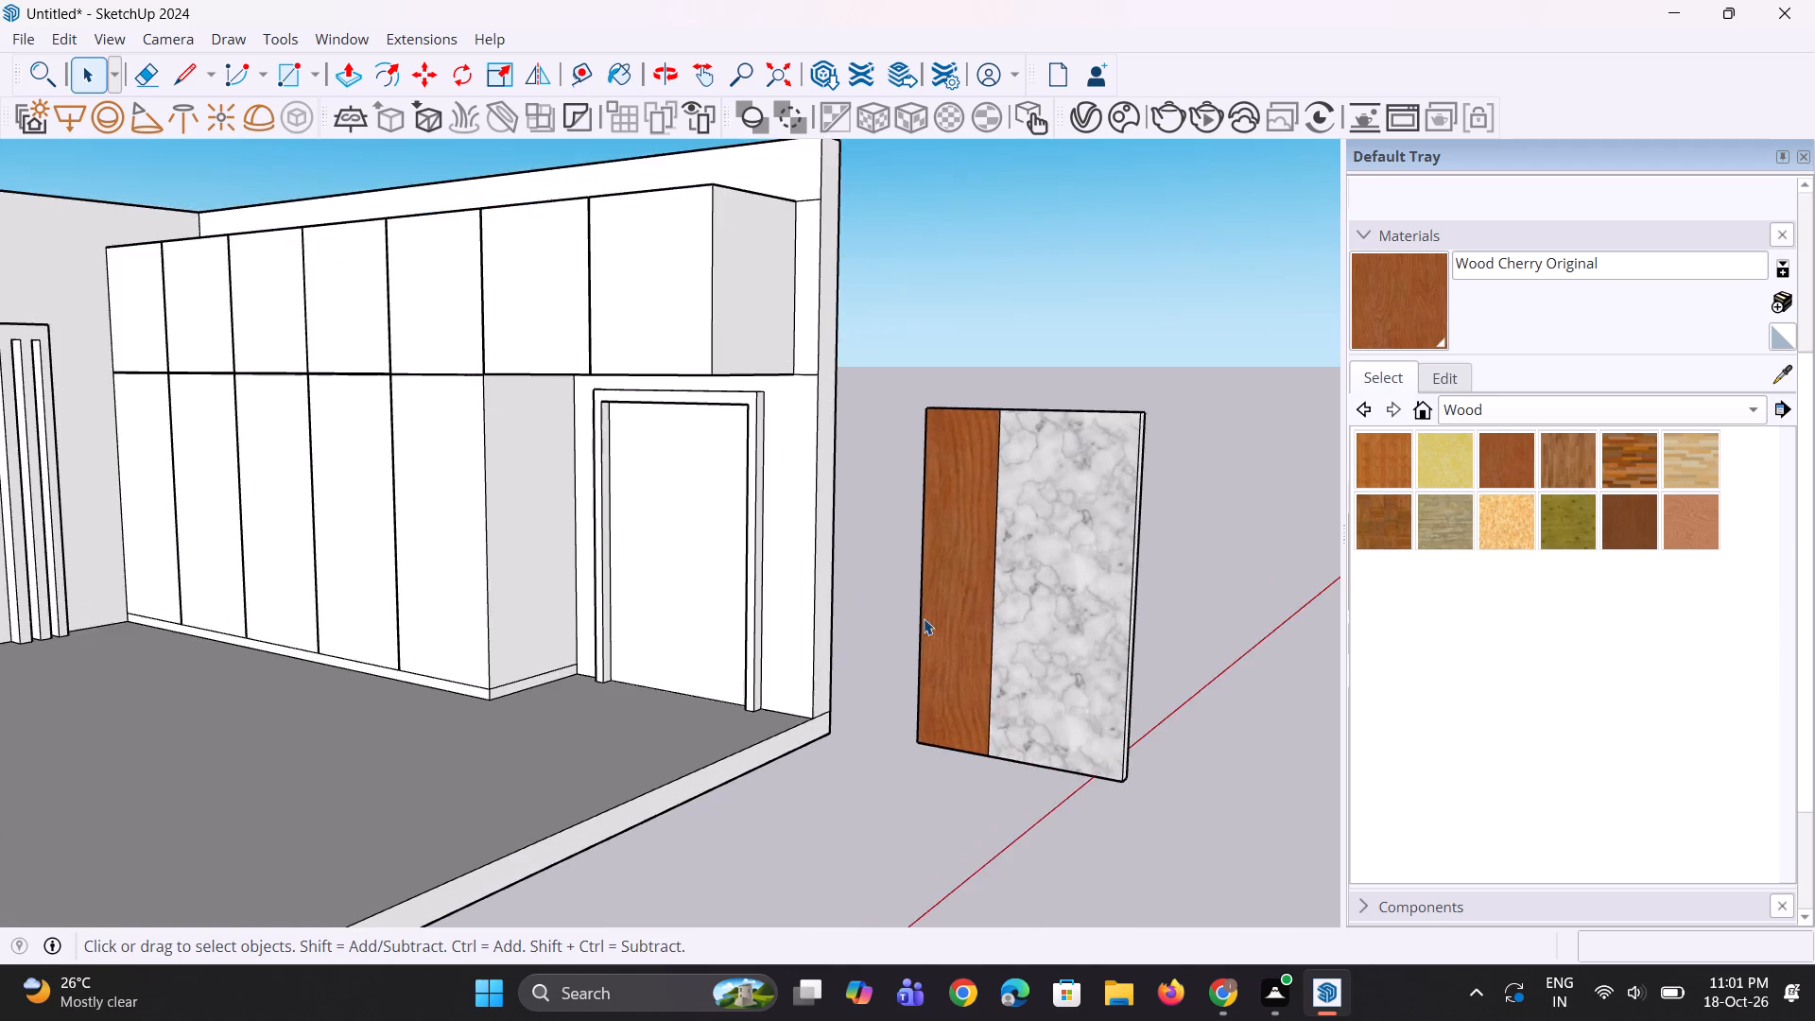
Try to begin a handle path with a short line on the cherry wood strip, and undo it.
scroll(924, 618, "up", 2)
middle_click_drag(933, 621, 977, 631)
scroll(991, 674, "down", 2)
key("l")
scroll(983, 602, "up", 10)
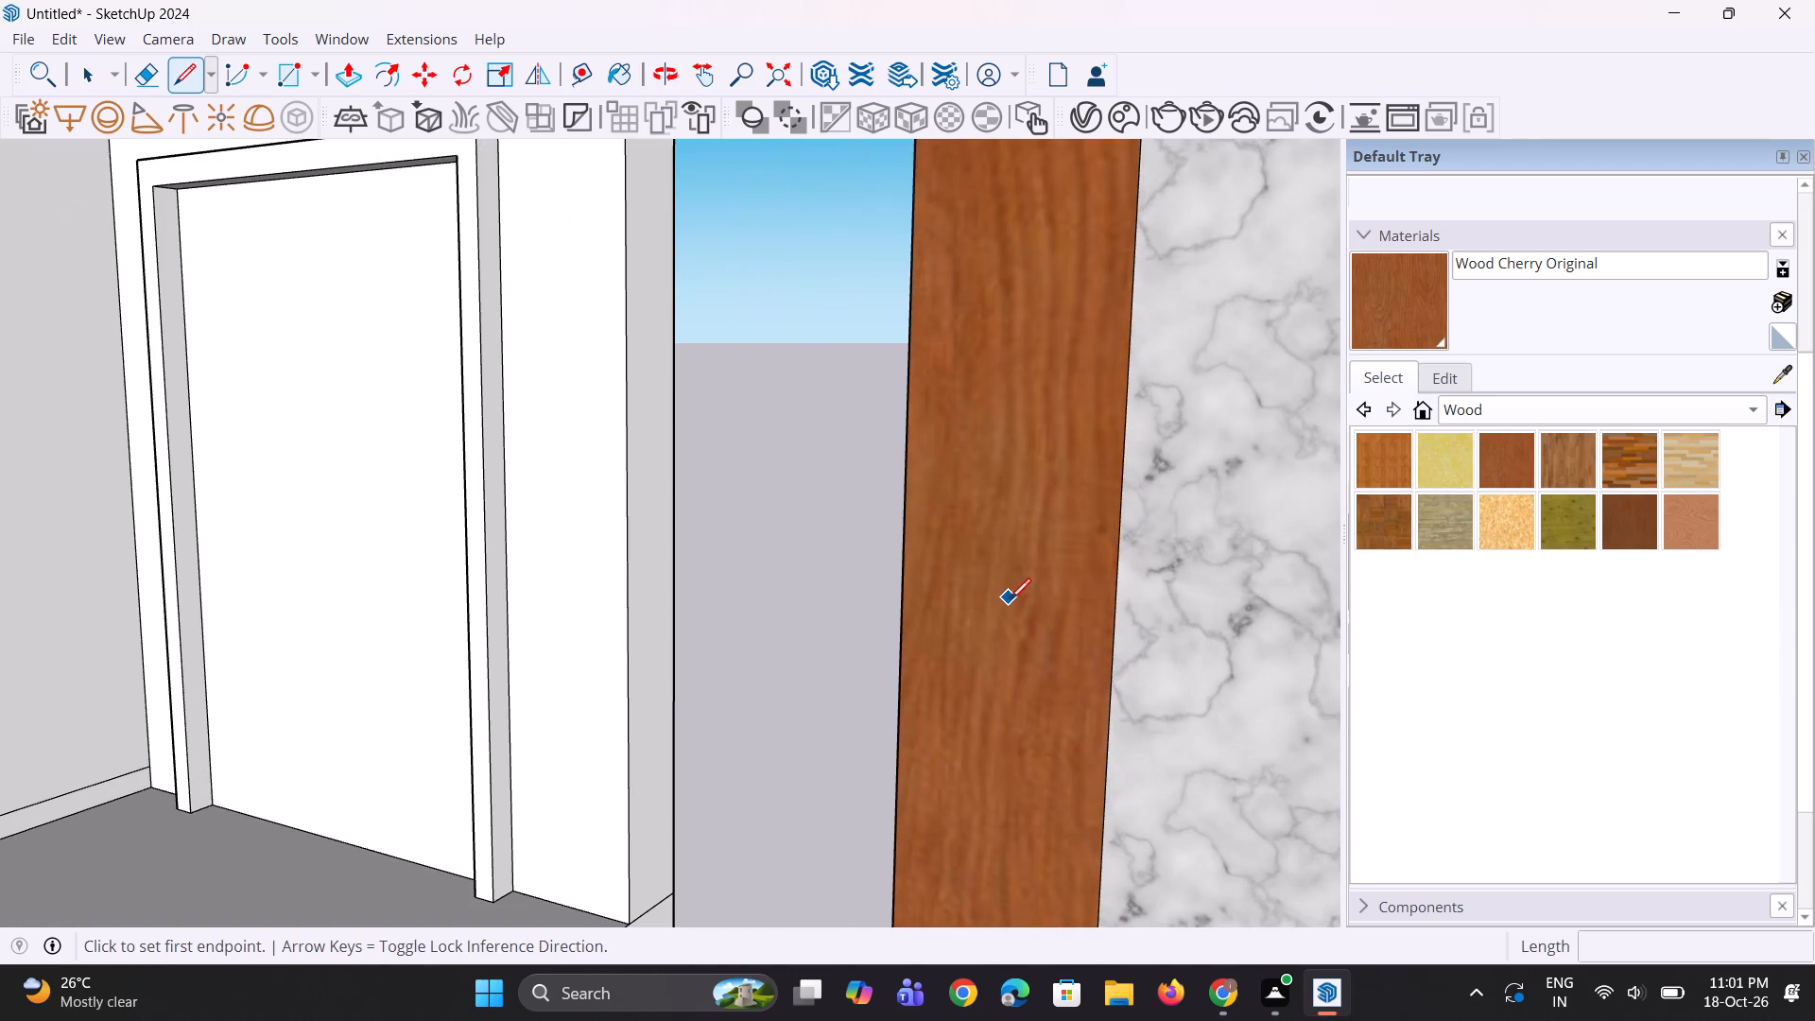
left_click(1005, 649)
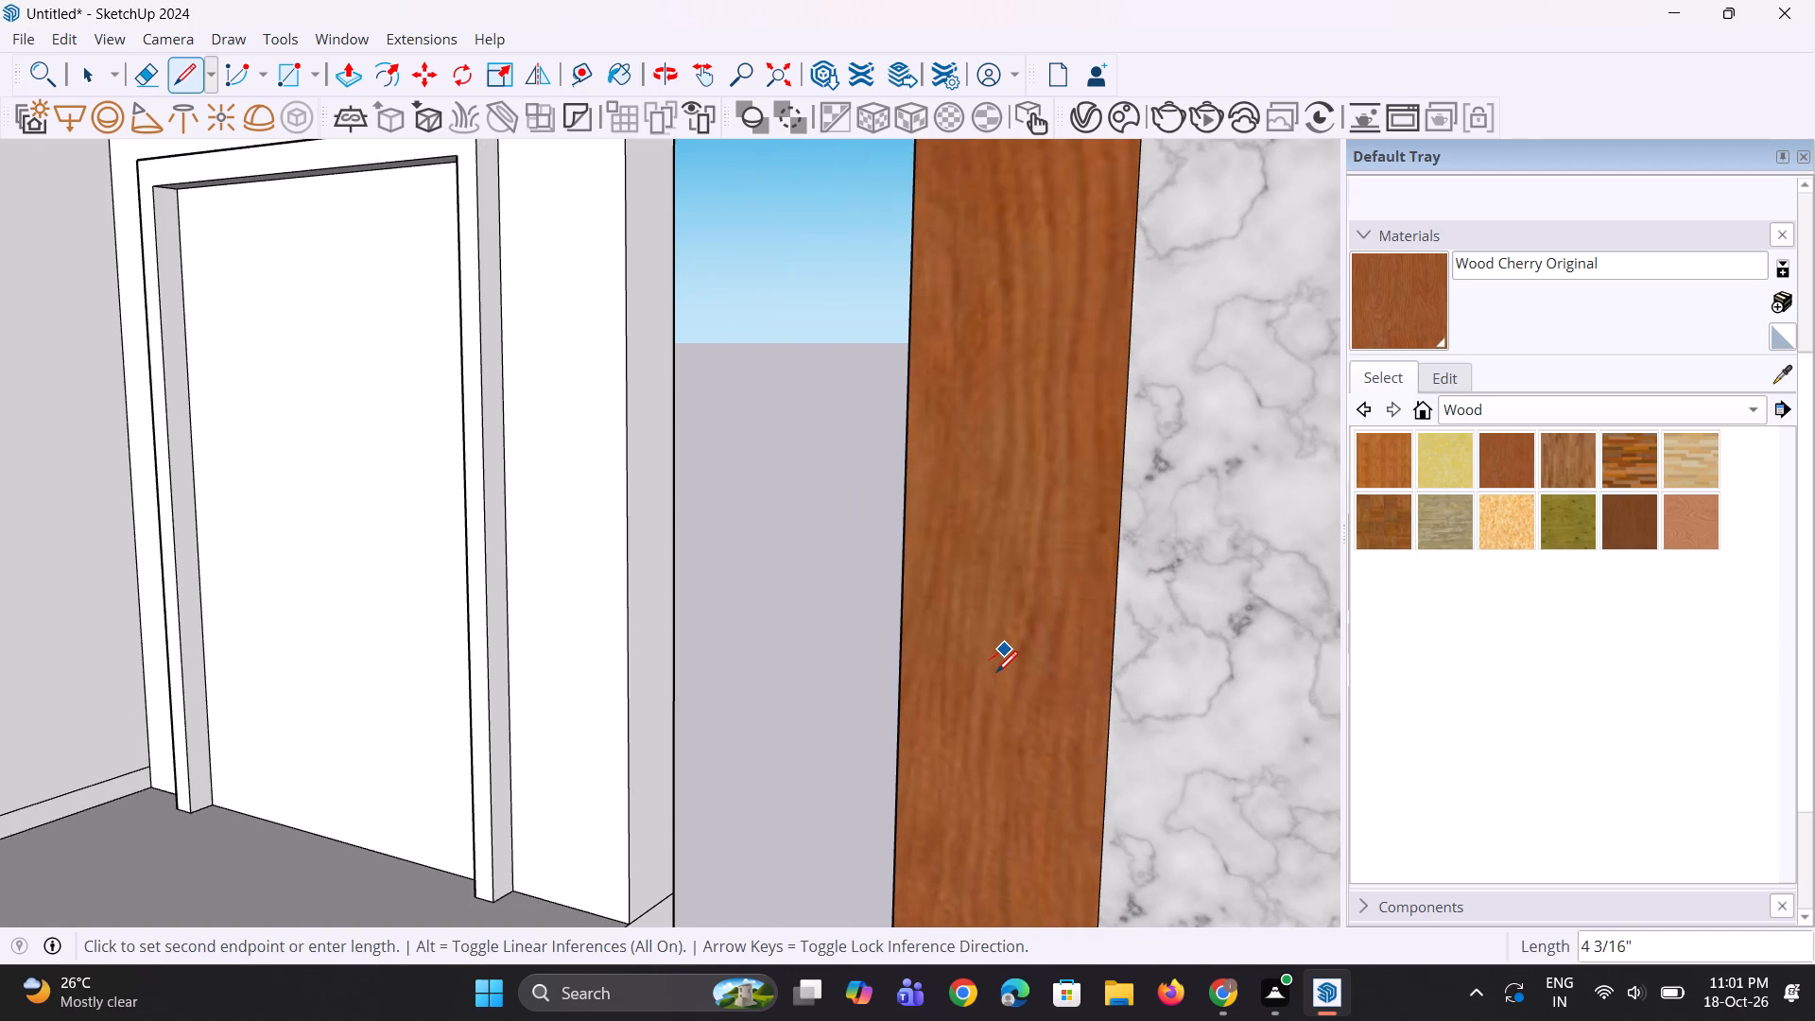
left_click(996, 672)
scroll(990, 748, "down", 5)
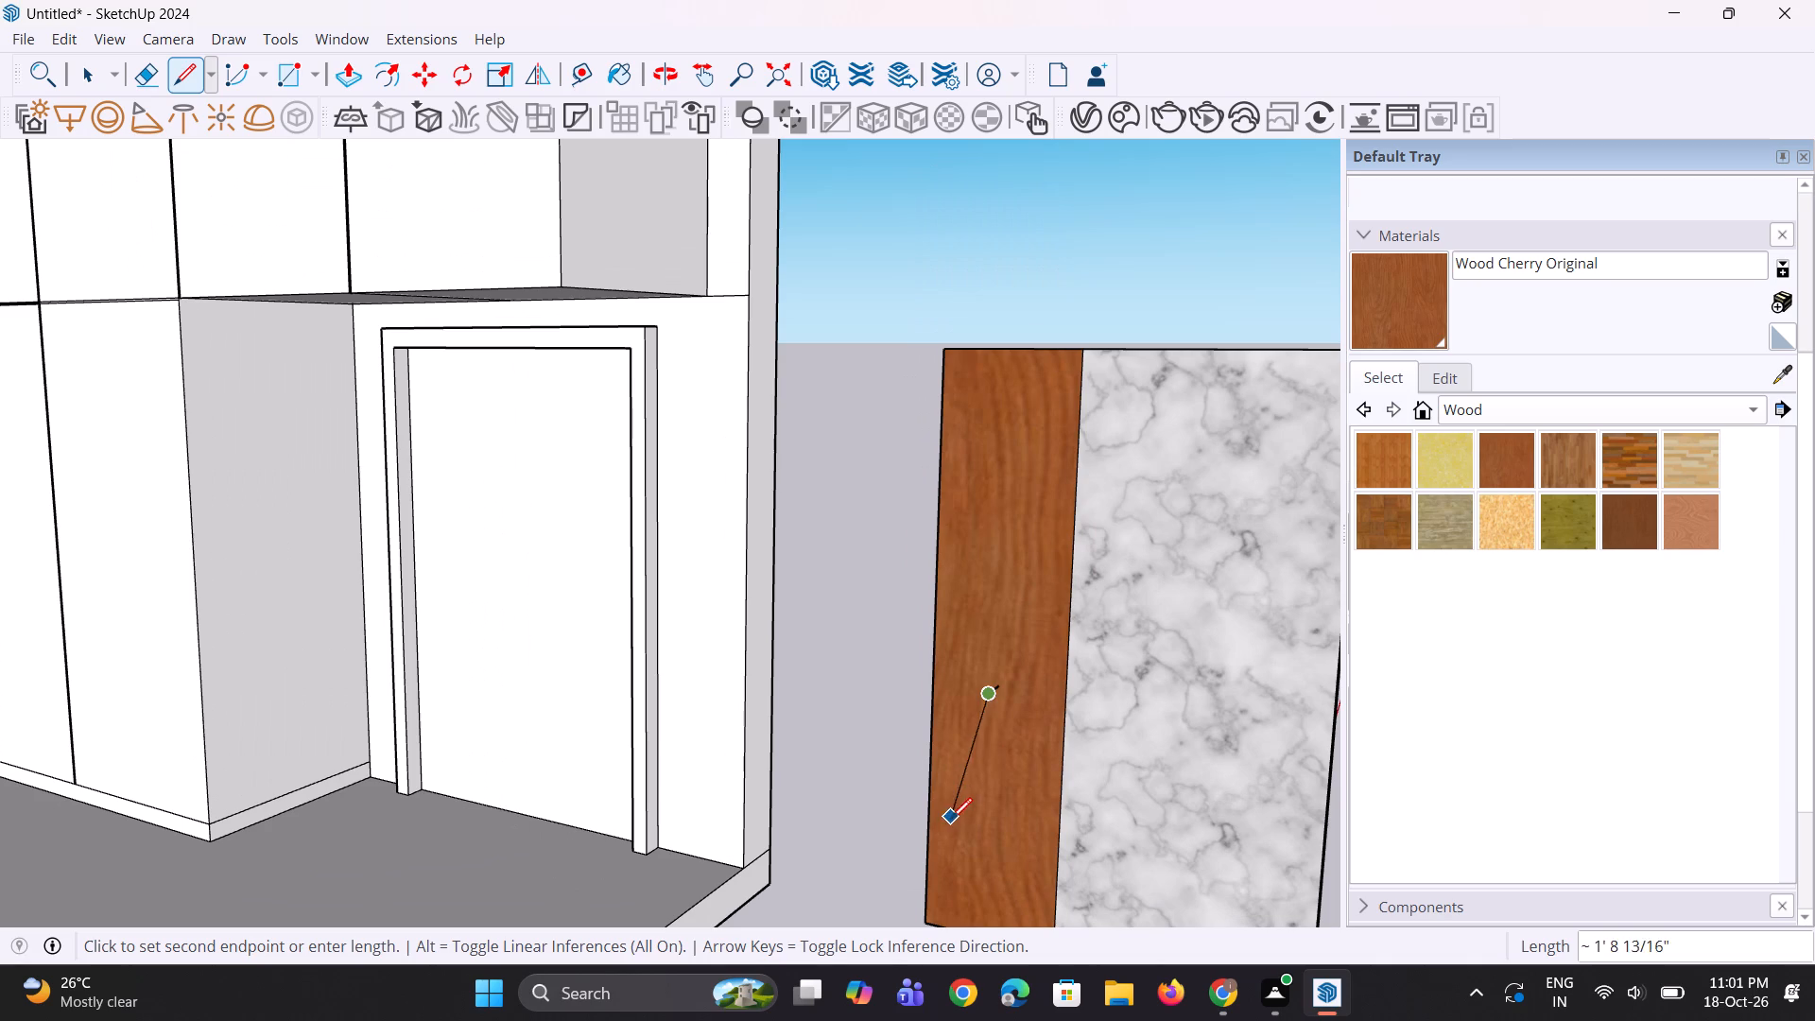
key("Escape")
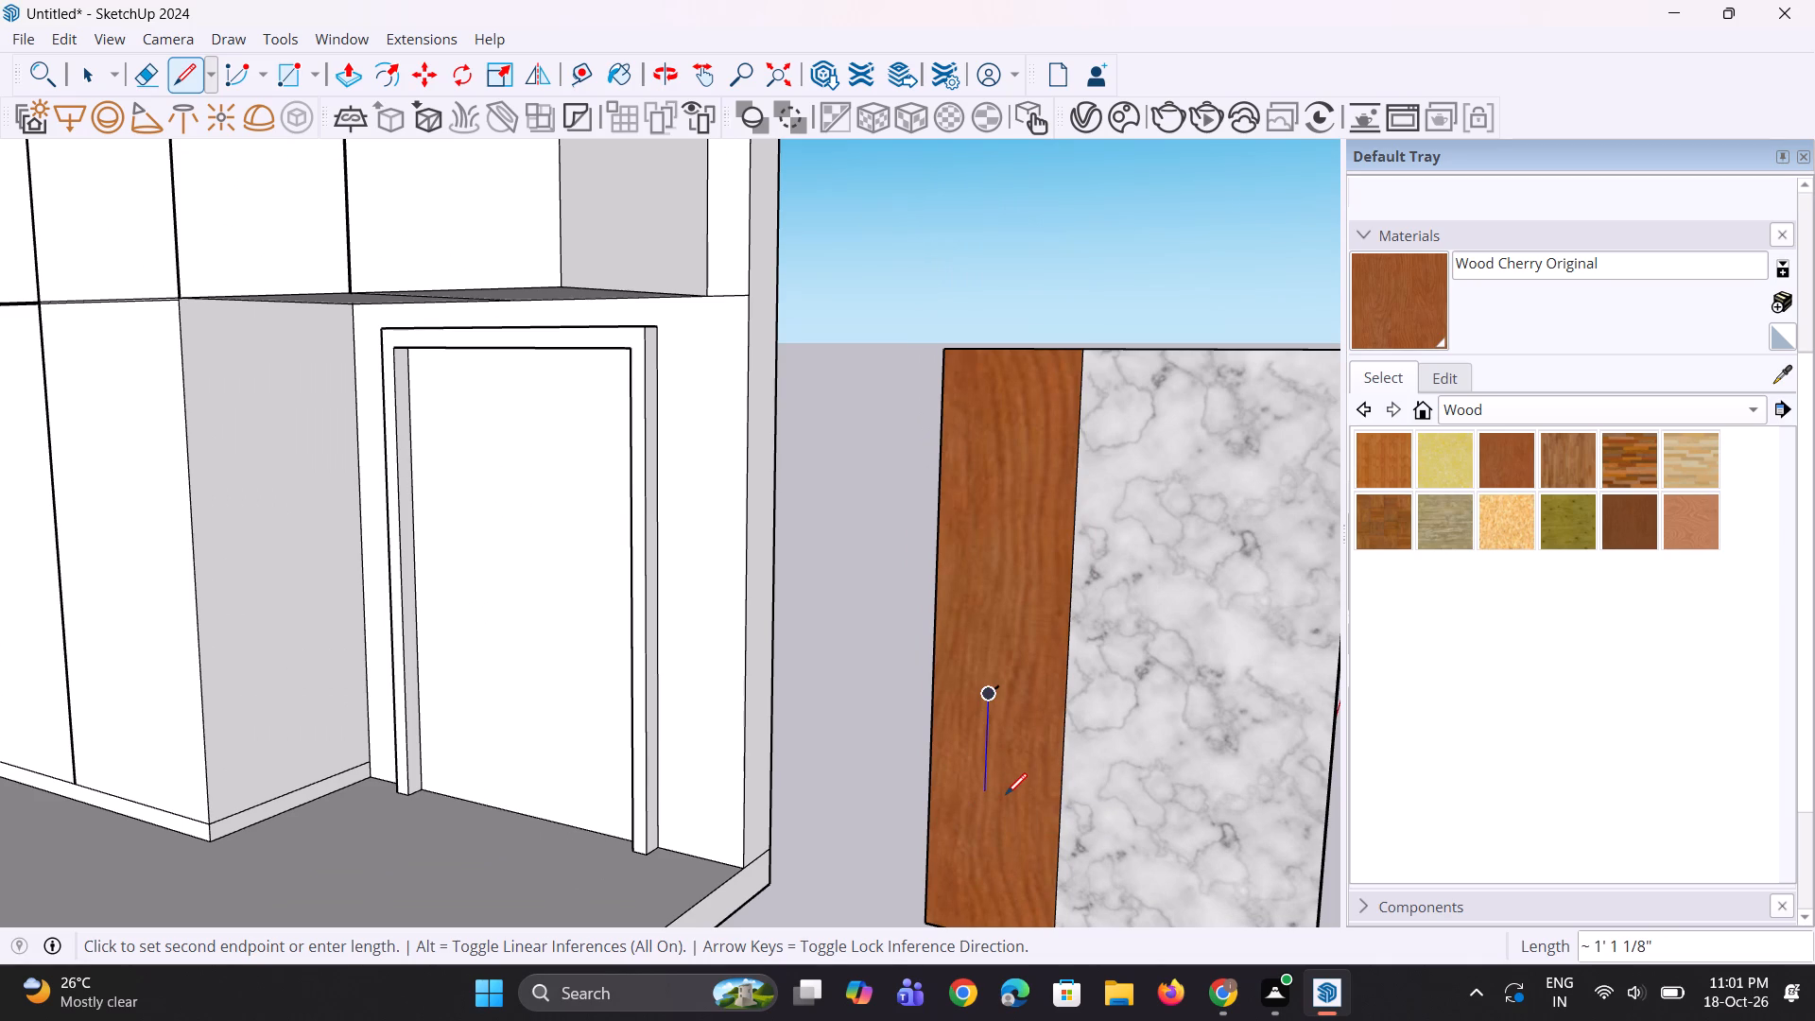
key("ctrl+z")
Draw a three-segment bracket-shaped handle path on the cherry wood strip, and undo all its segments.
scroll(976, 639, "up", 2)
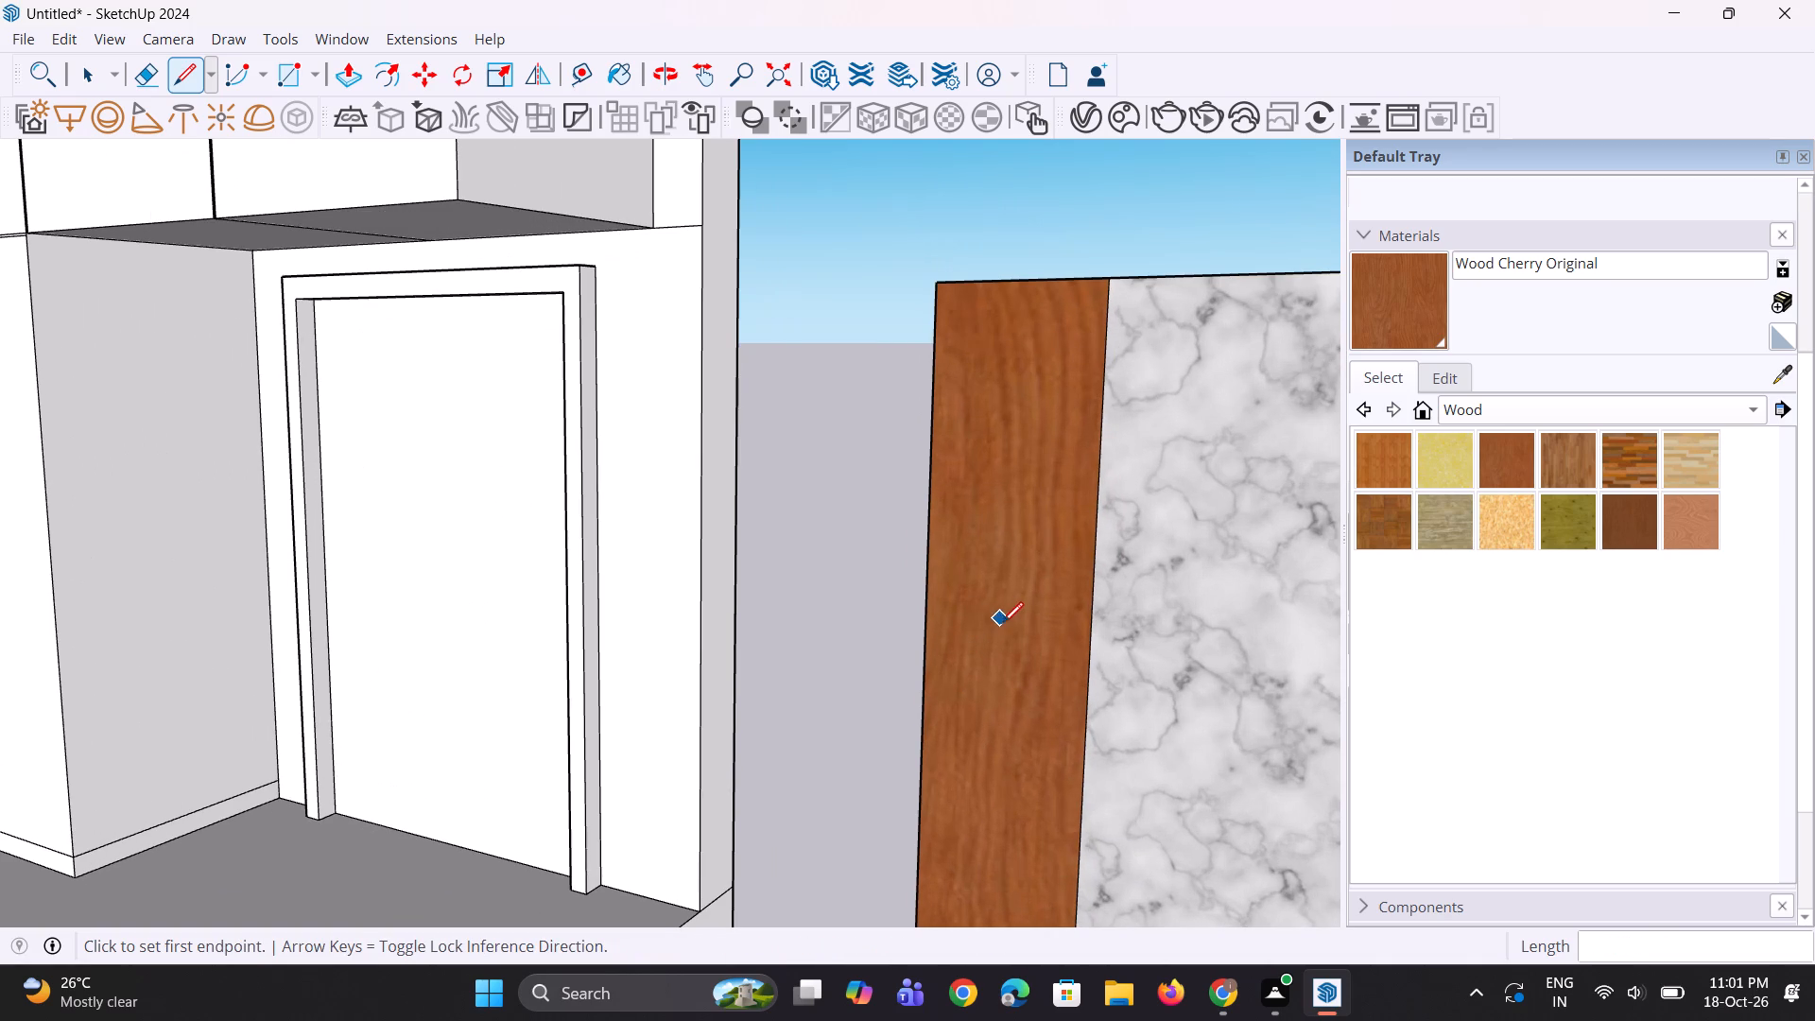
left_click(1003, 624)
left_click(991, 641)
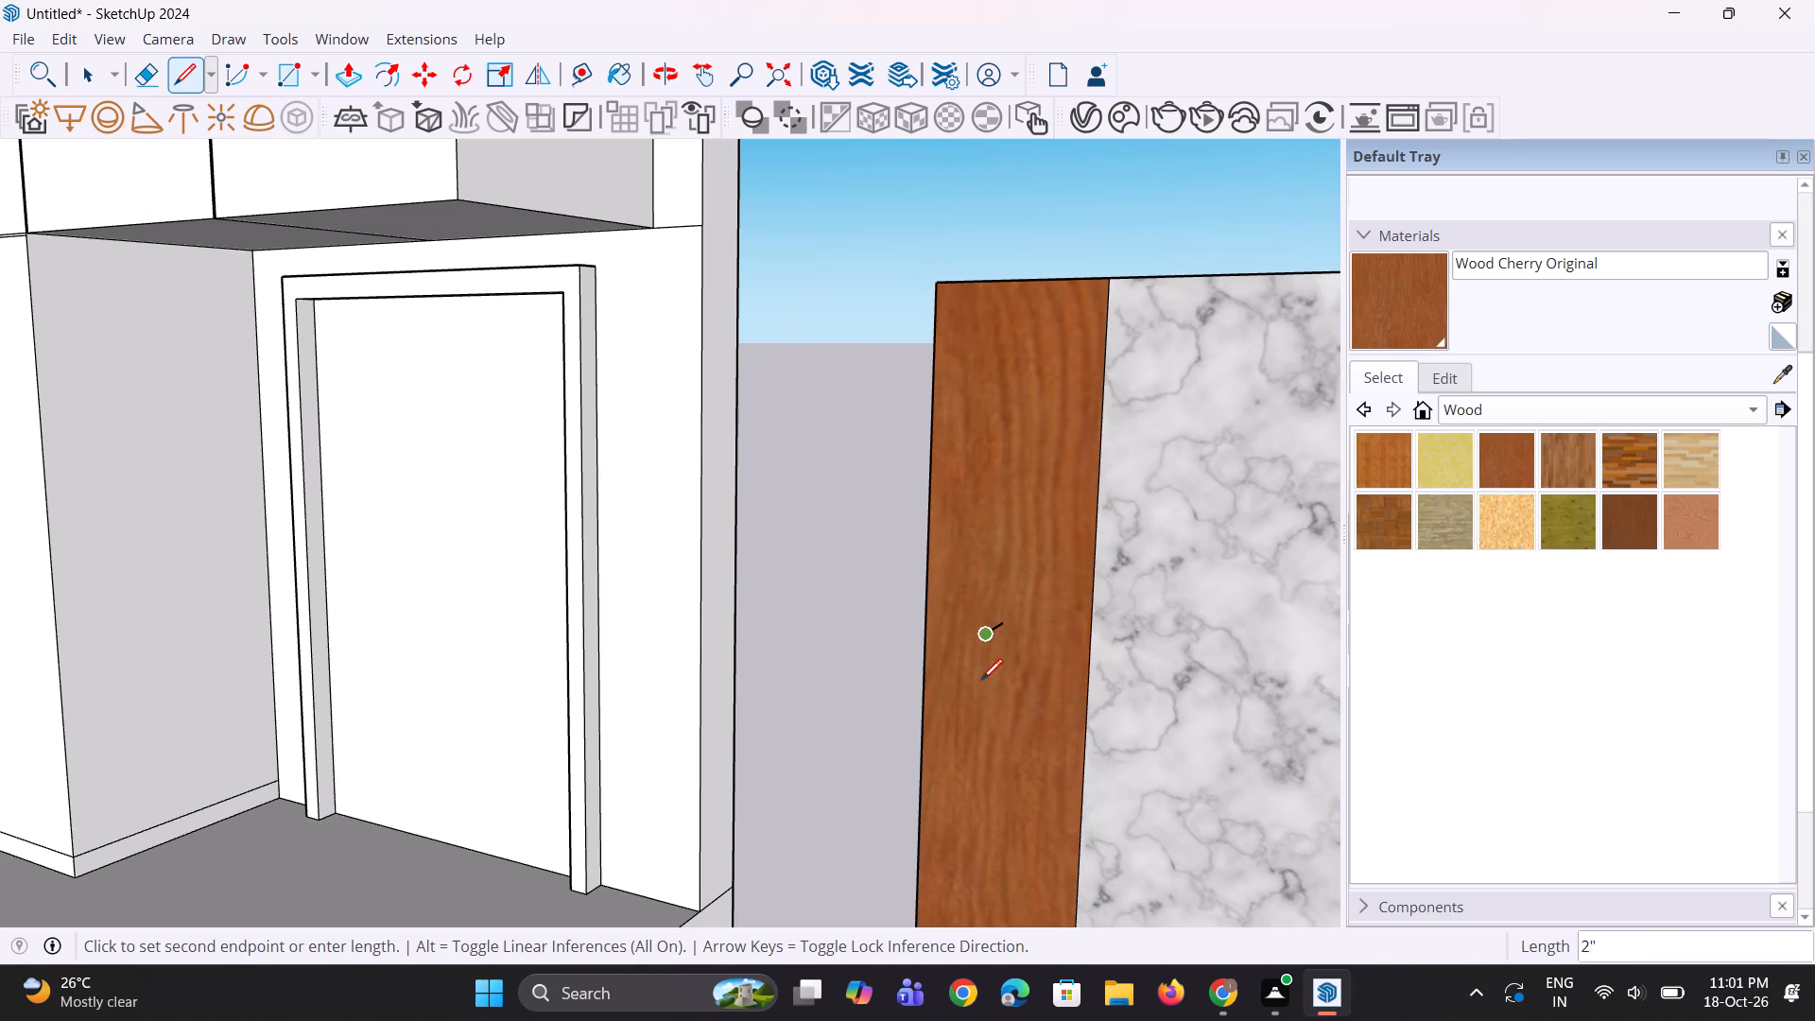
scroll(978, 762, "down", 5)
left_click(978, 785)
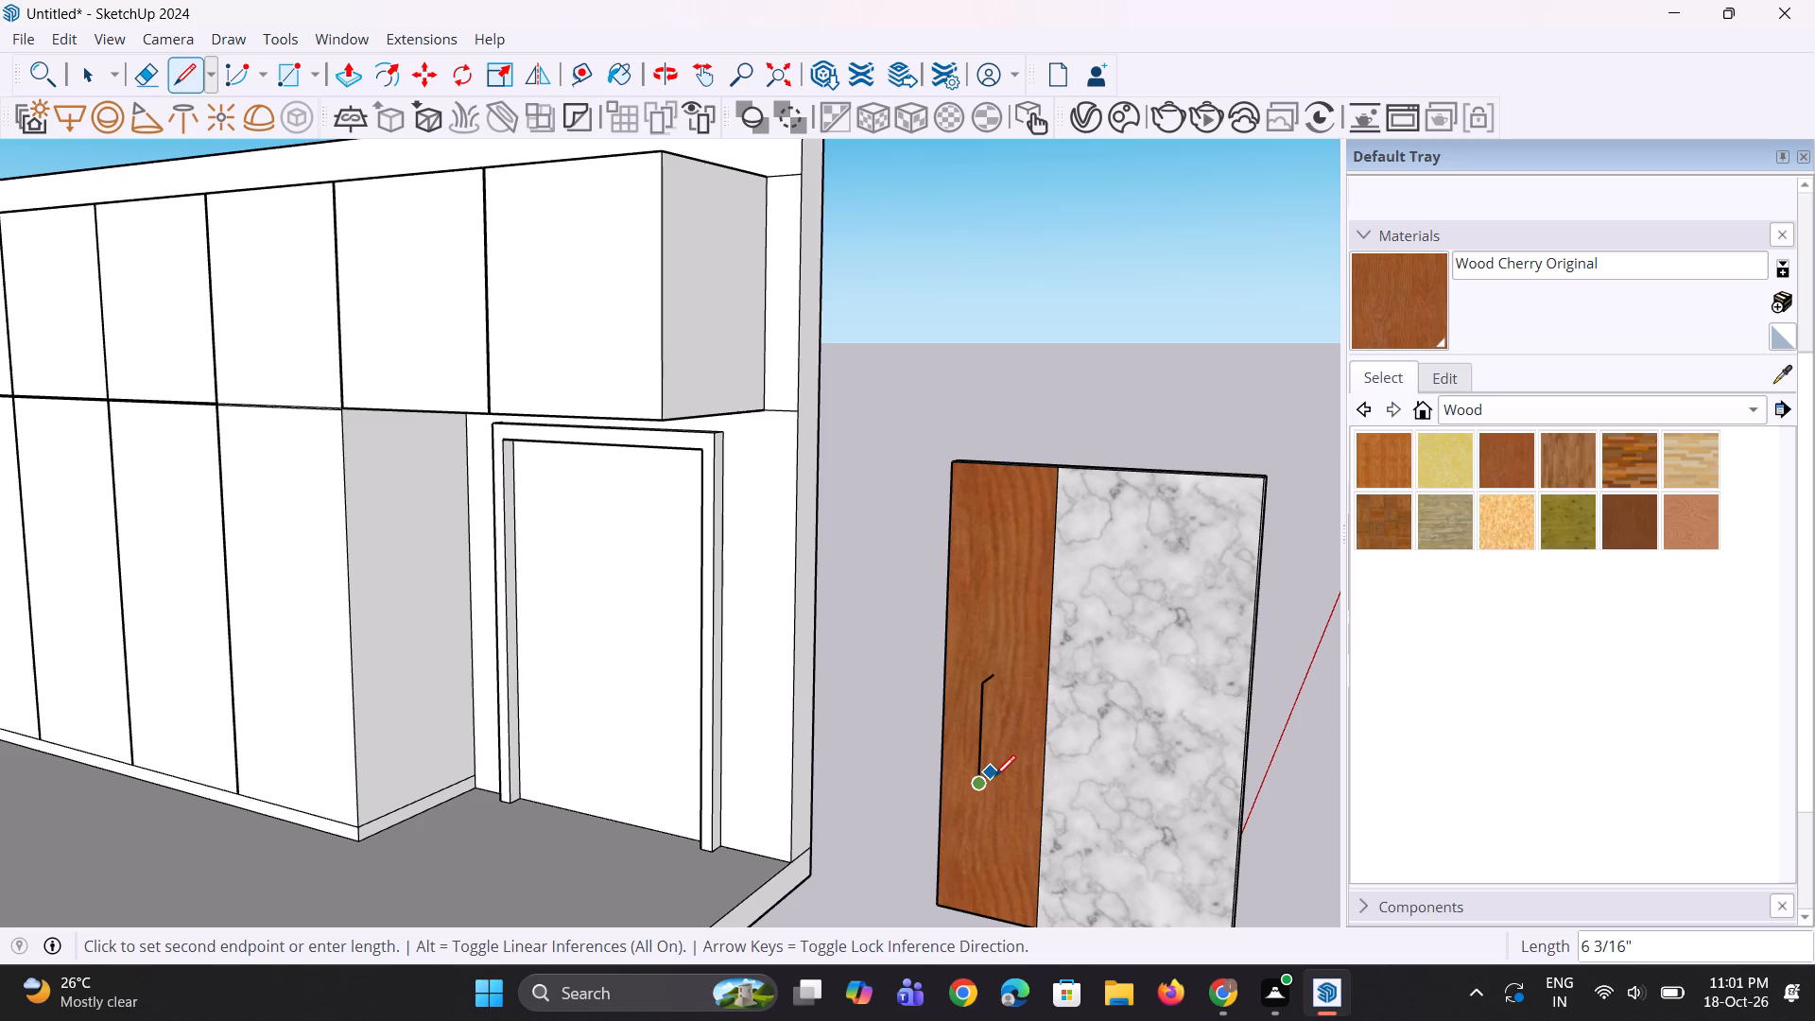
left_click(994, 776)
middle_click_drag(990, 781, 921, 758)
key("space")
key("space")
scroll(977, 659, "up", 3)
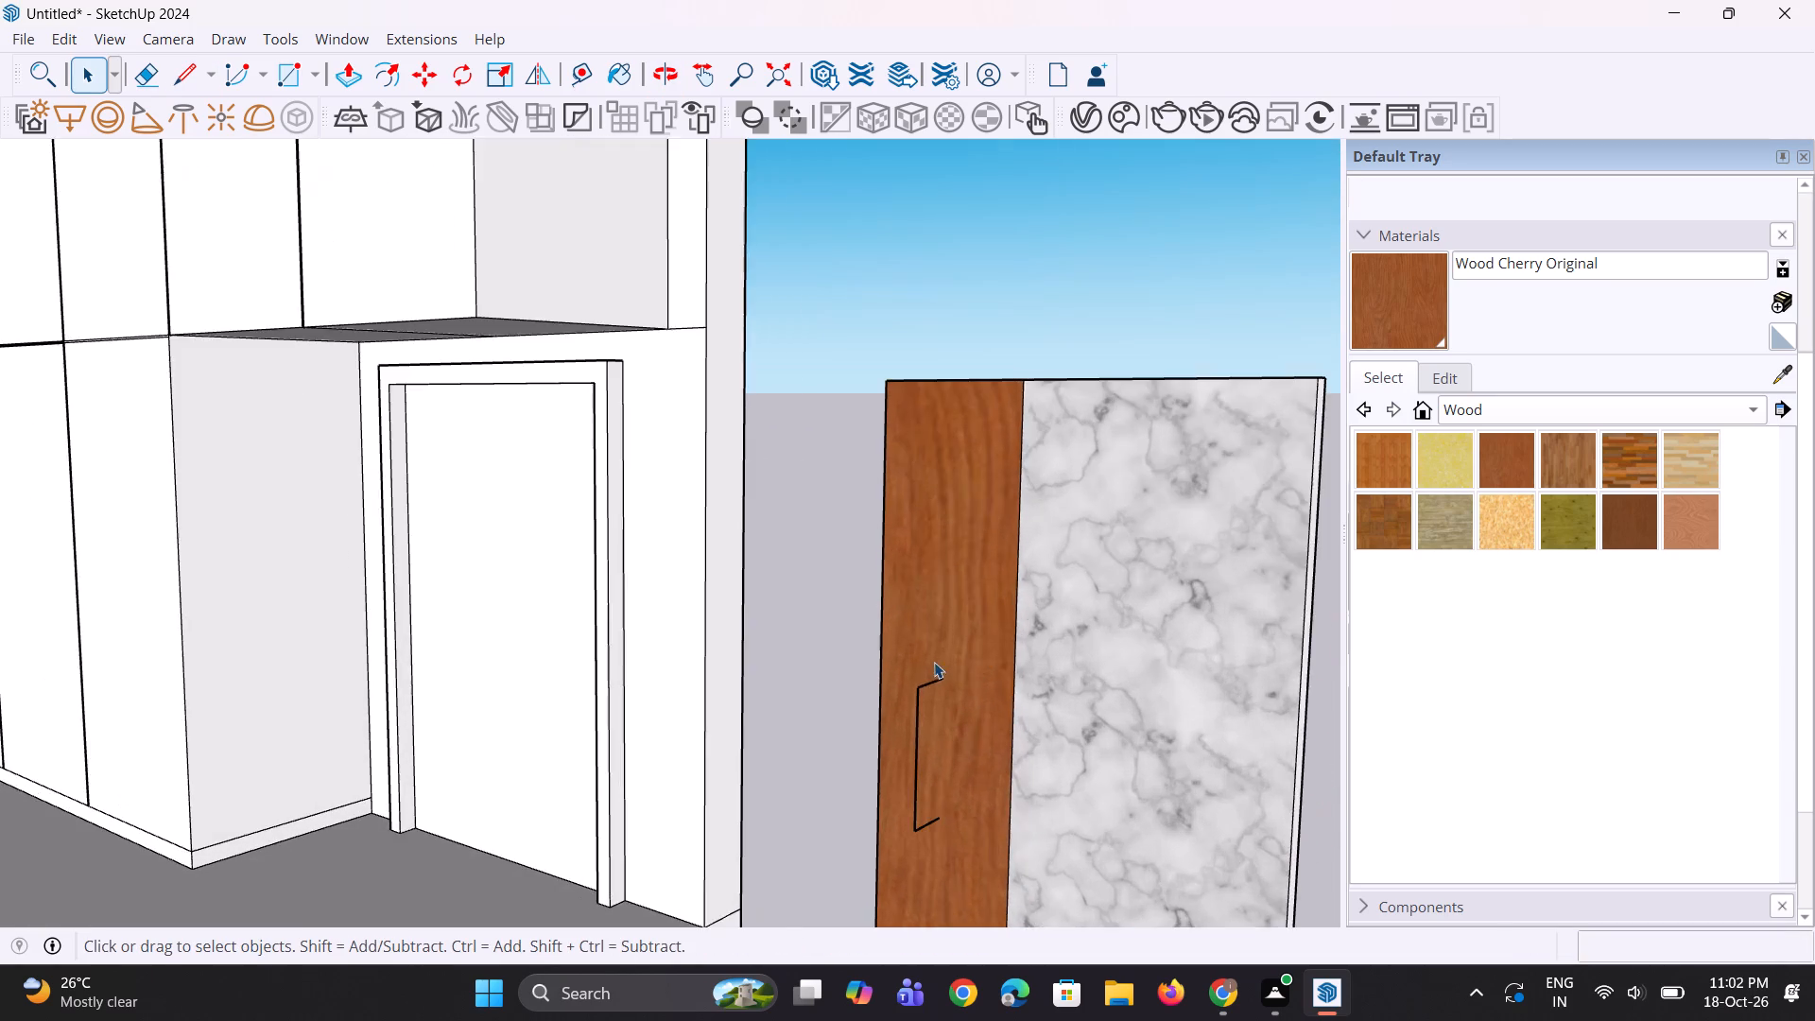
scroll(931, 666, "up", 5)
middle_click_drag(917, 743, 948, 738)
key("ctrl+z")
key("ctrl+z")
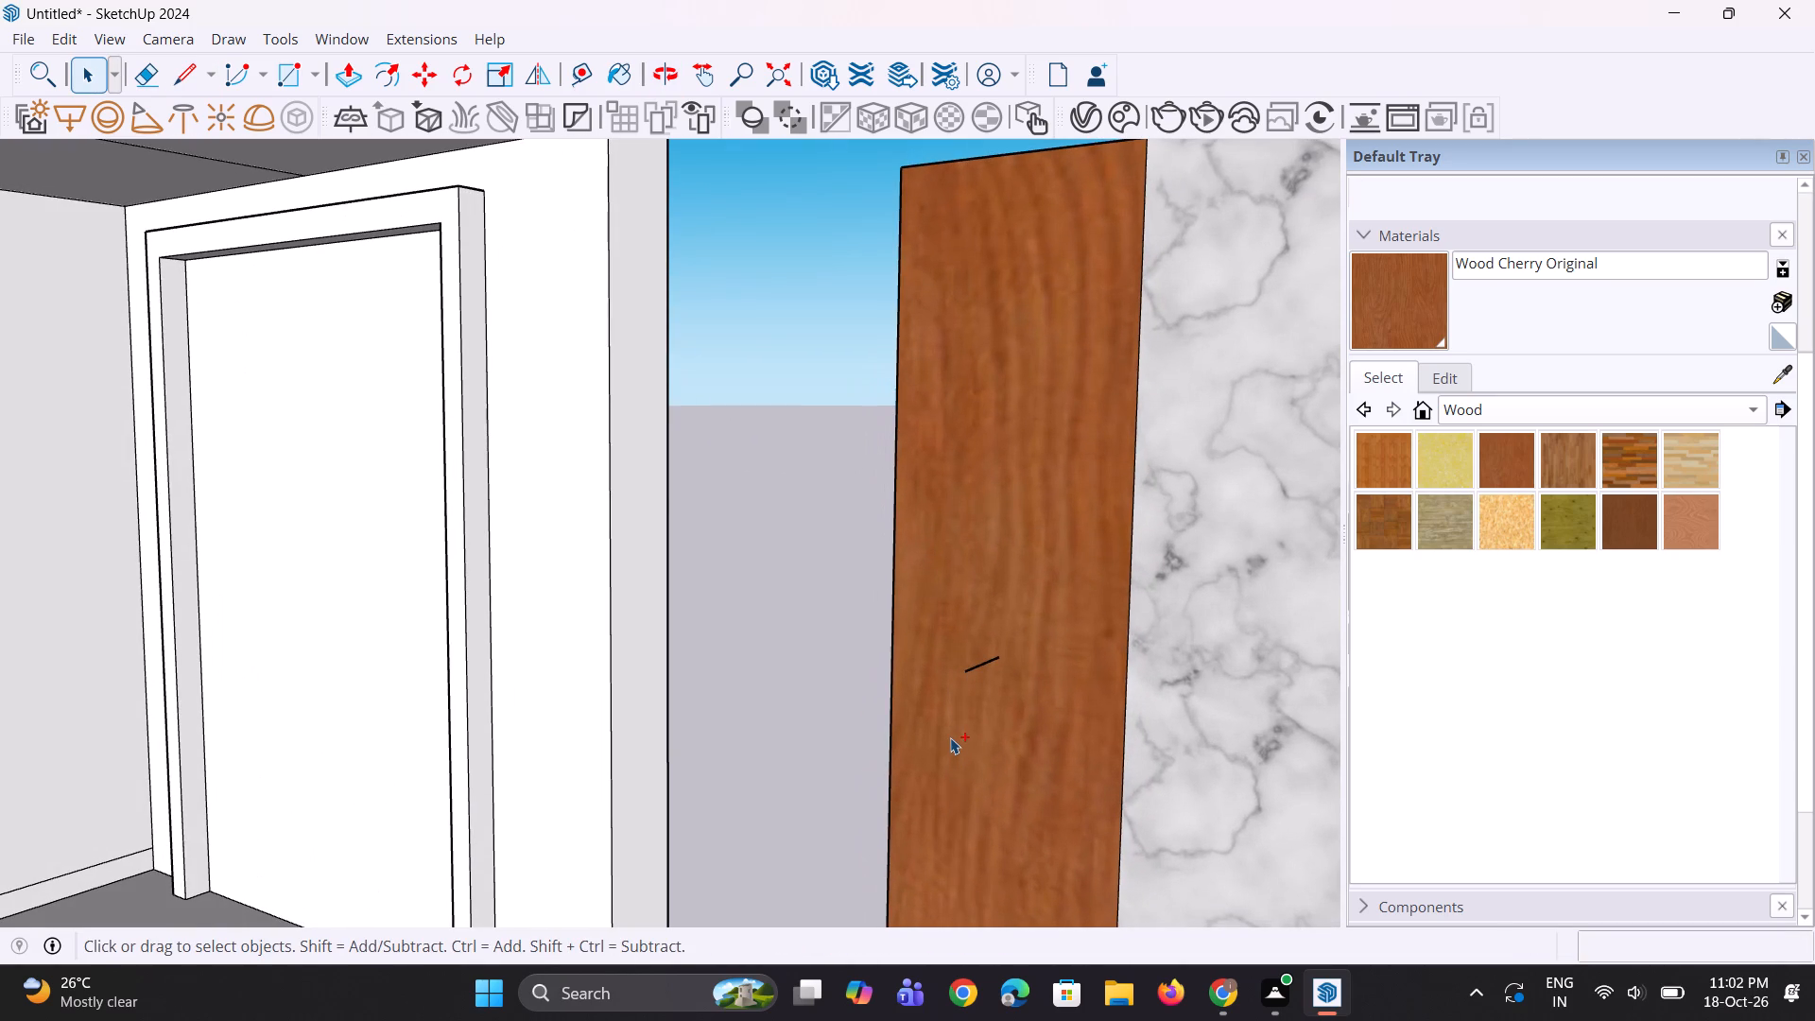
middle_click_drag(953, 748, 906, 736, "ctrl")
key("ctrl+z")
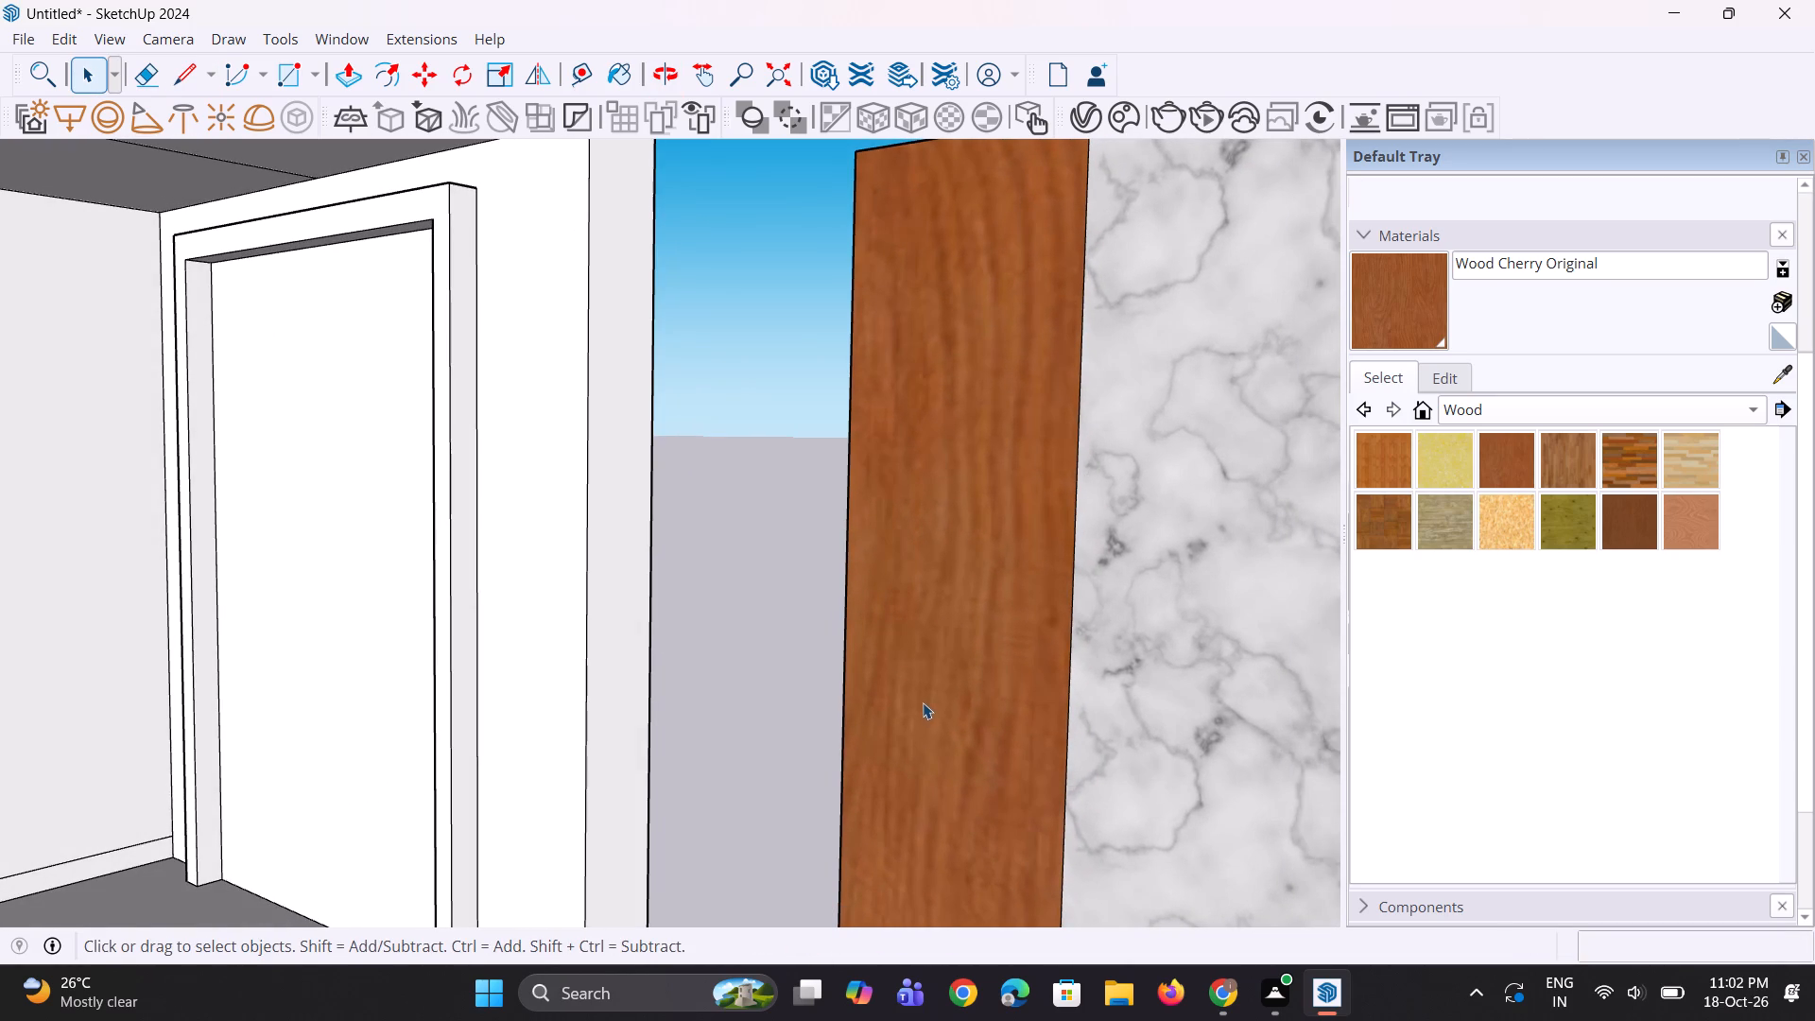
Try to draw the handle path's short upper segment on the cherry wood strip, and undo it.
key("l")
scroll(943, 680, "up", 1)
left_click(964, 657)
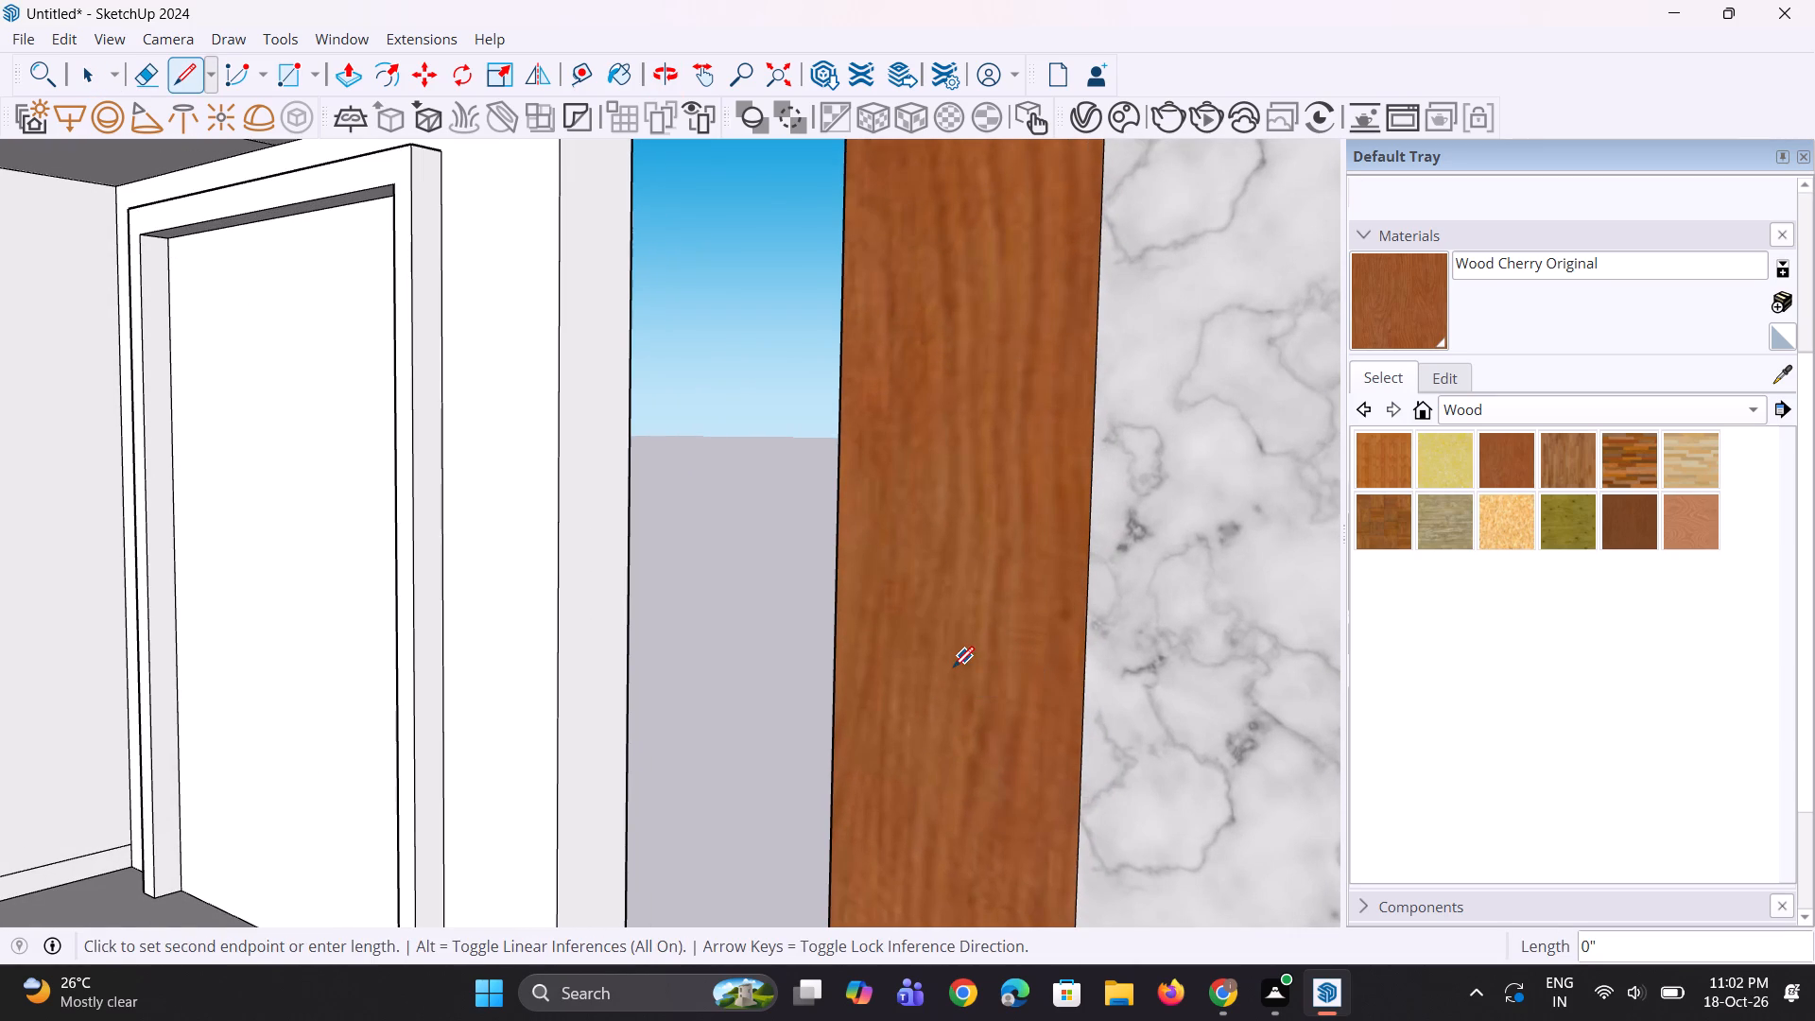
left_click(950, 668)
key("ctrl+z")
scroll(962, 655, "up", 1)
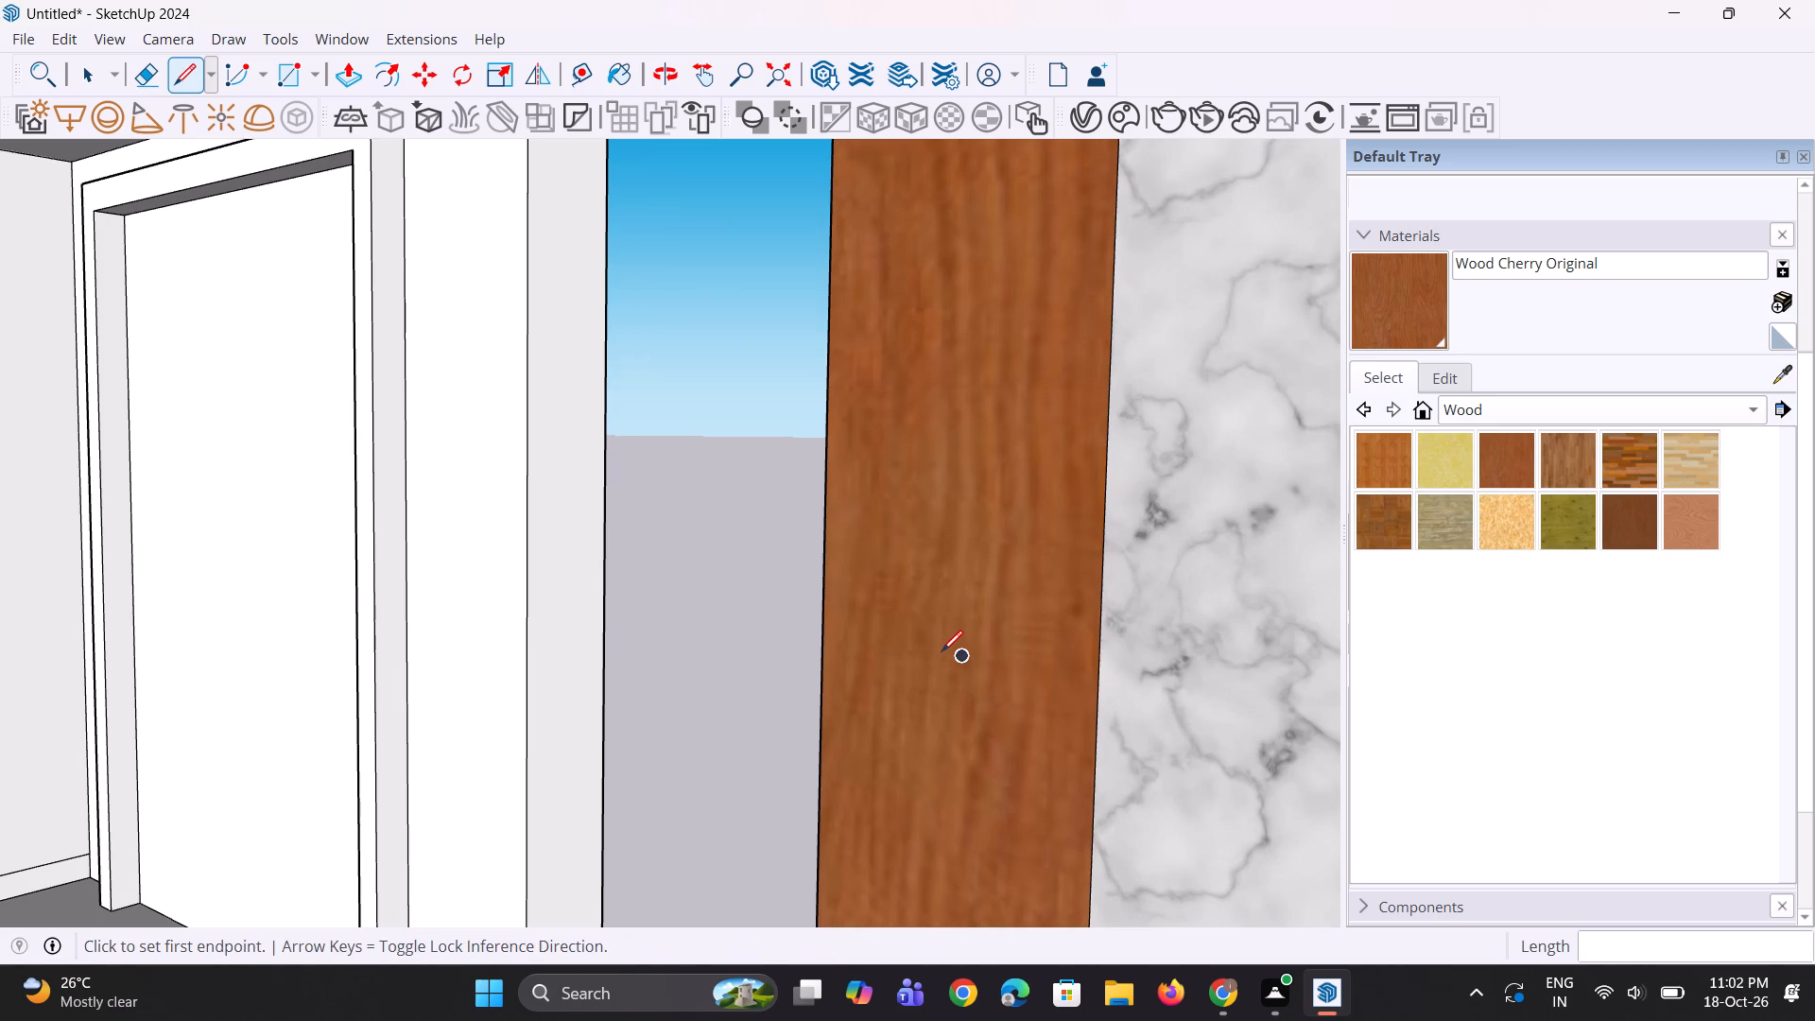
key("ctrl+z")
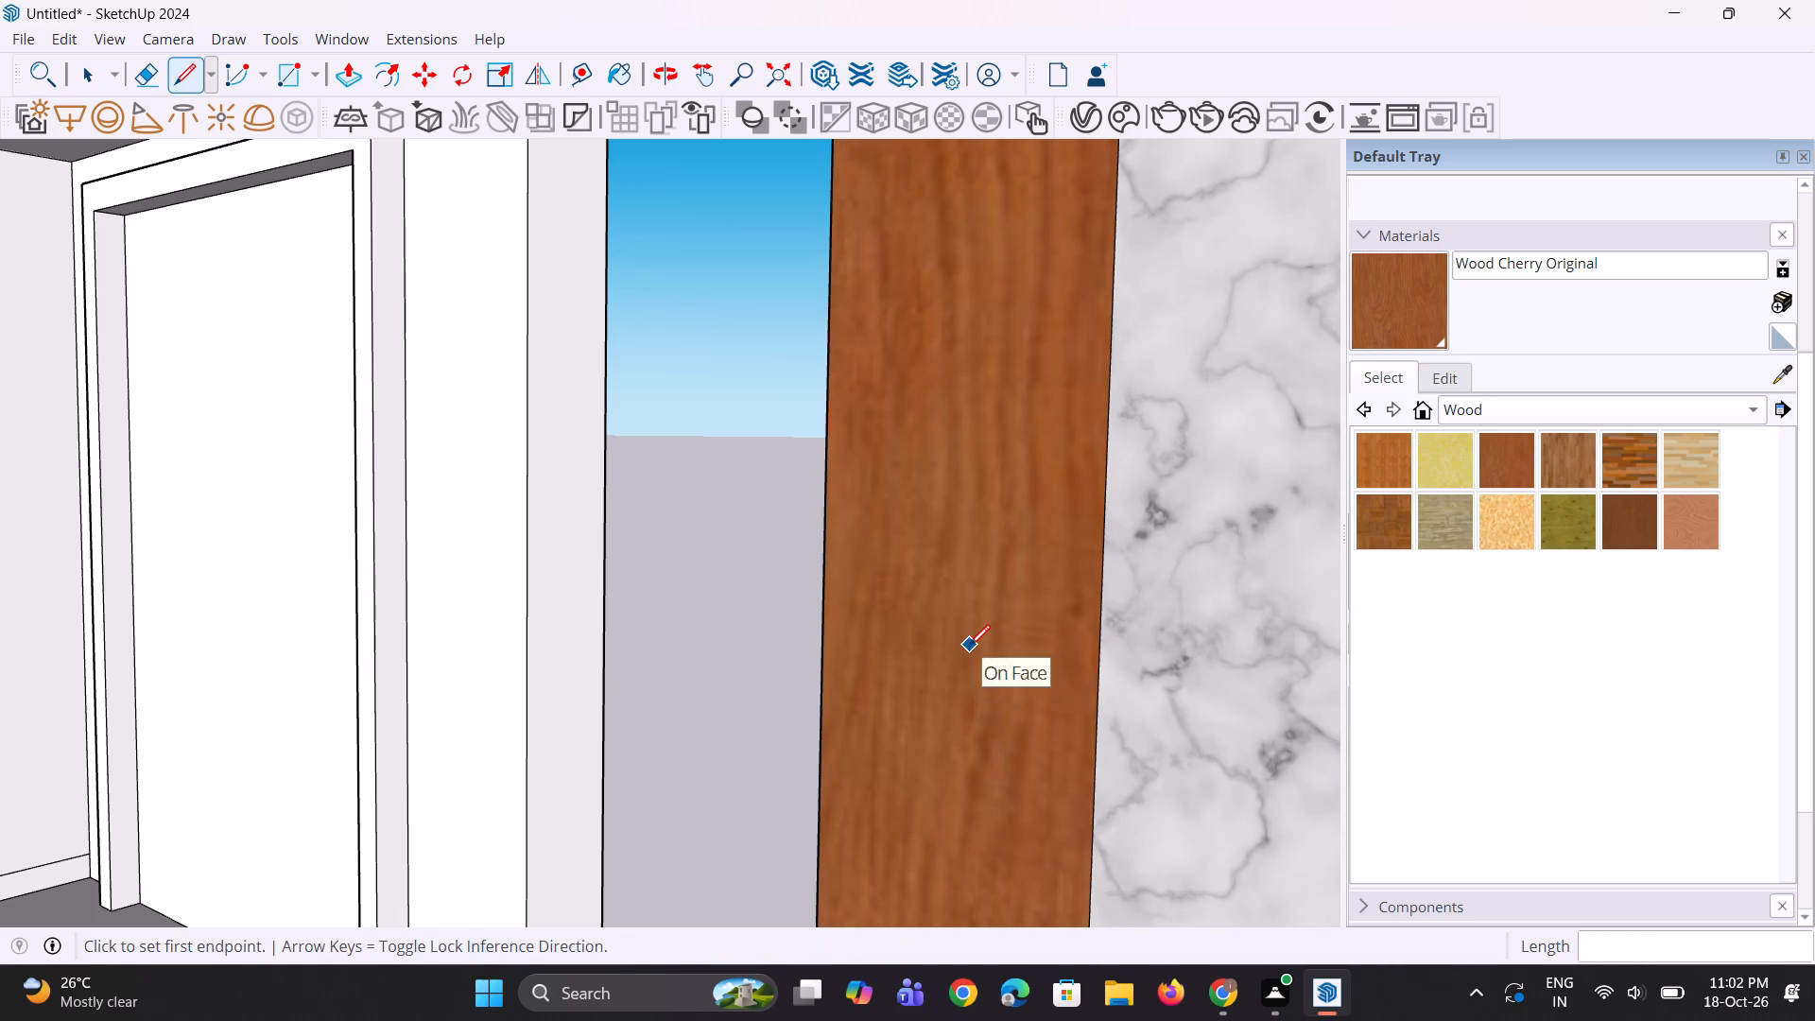
Draw a bracket-shaped handle path on the cherry wood strip with a vertical line between two short end segments of about 2 7/16".
left_click(969, 645)
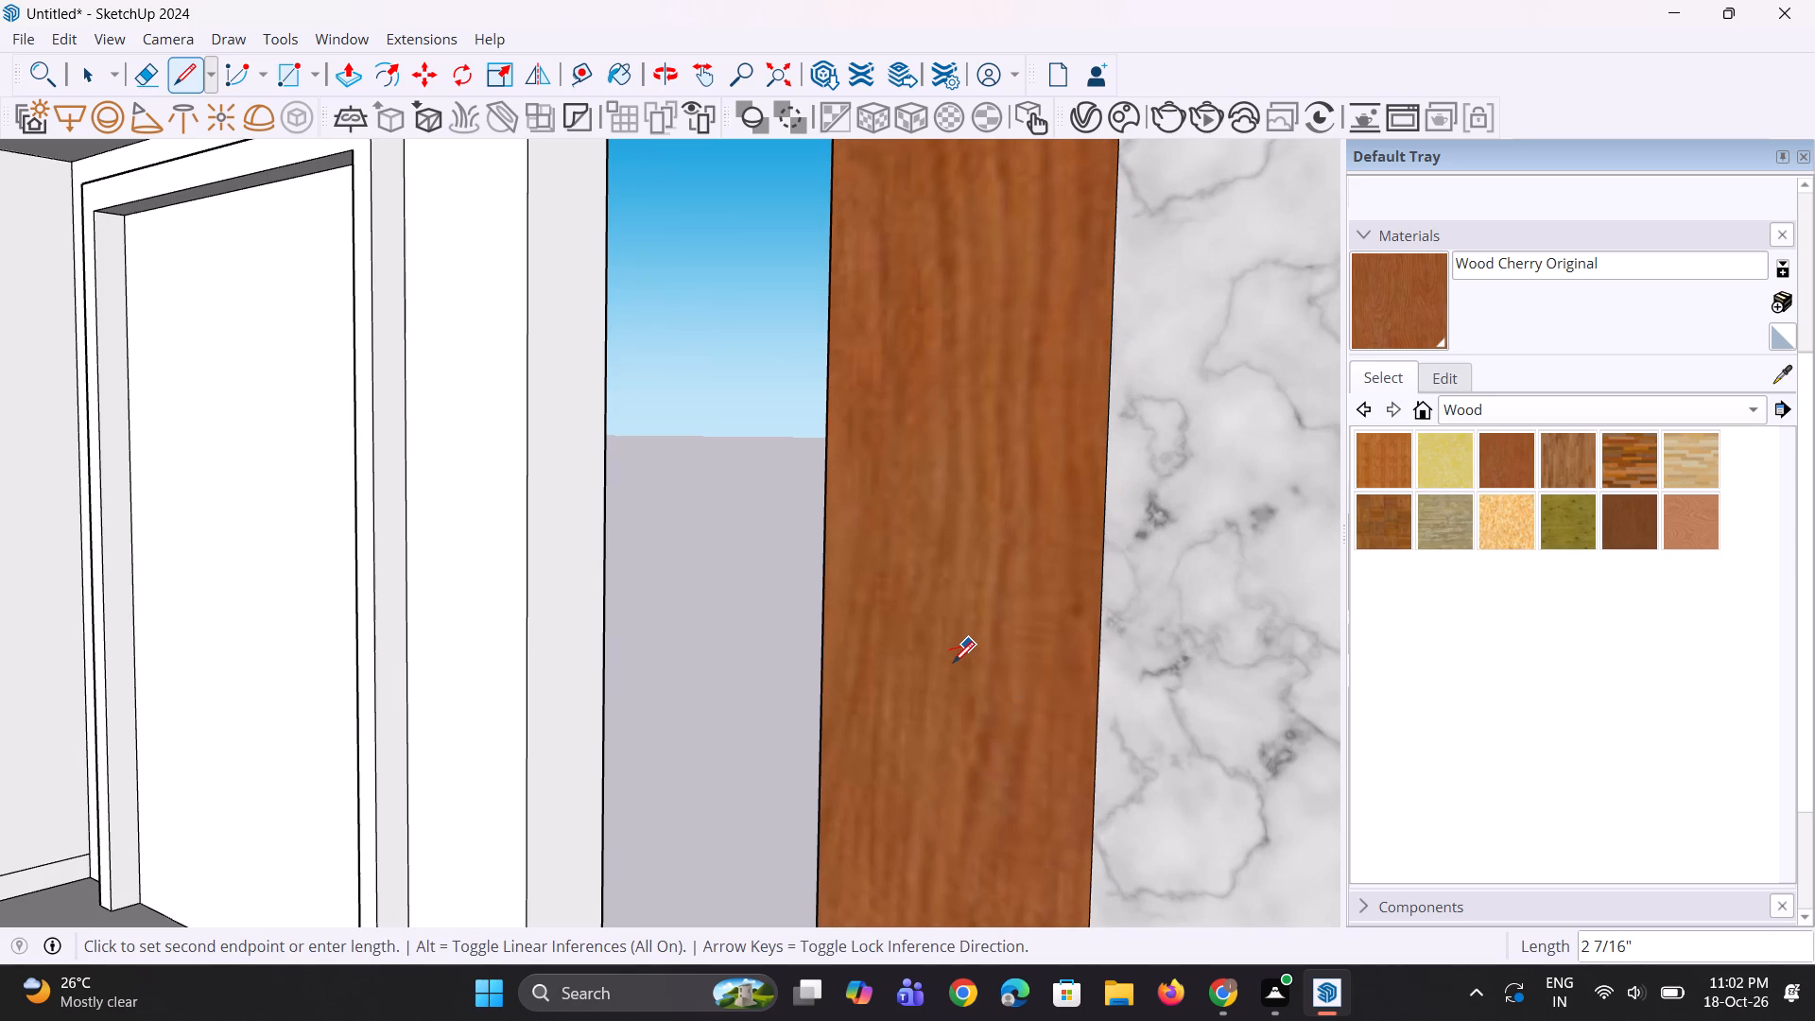
left_click(953, 663)
scroll(949, 750, "down", 5)
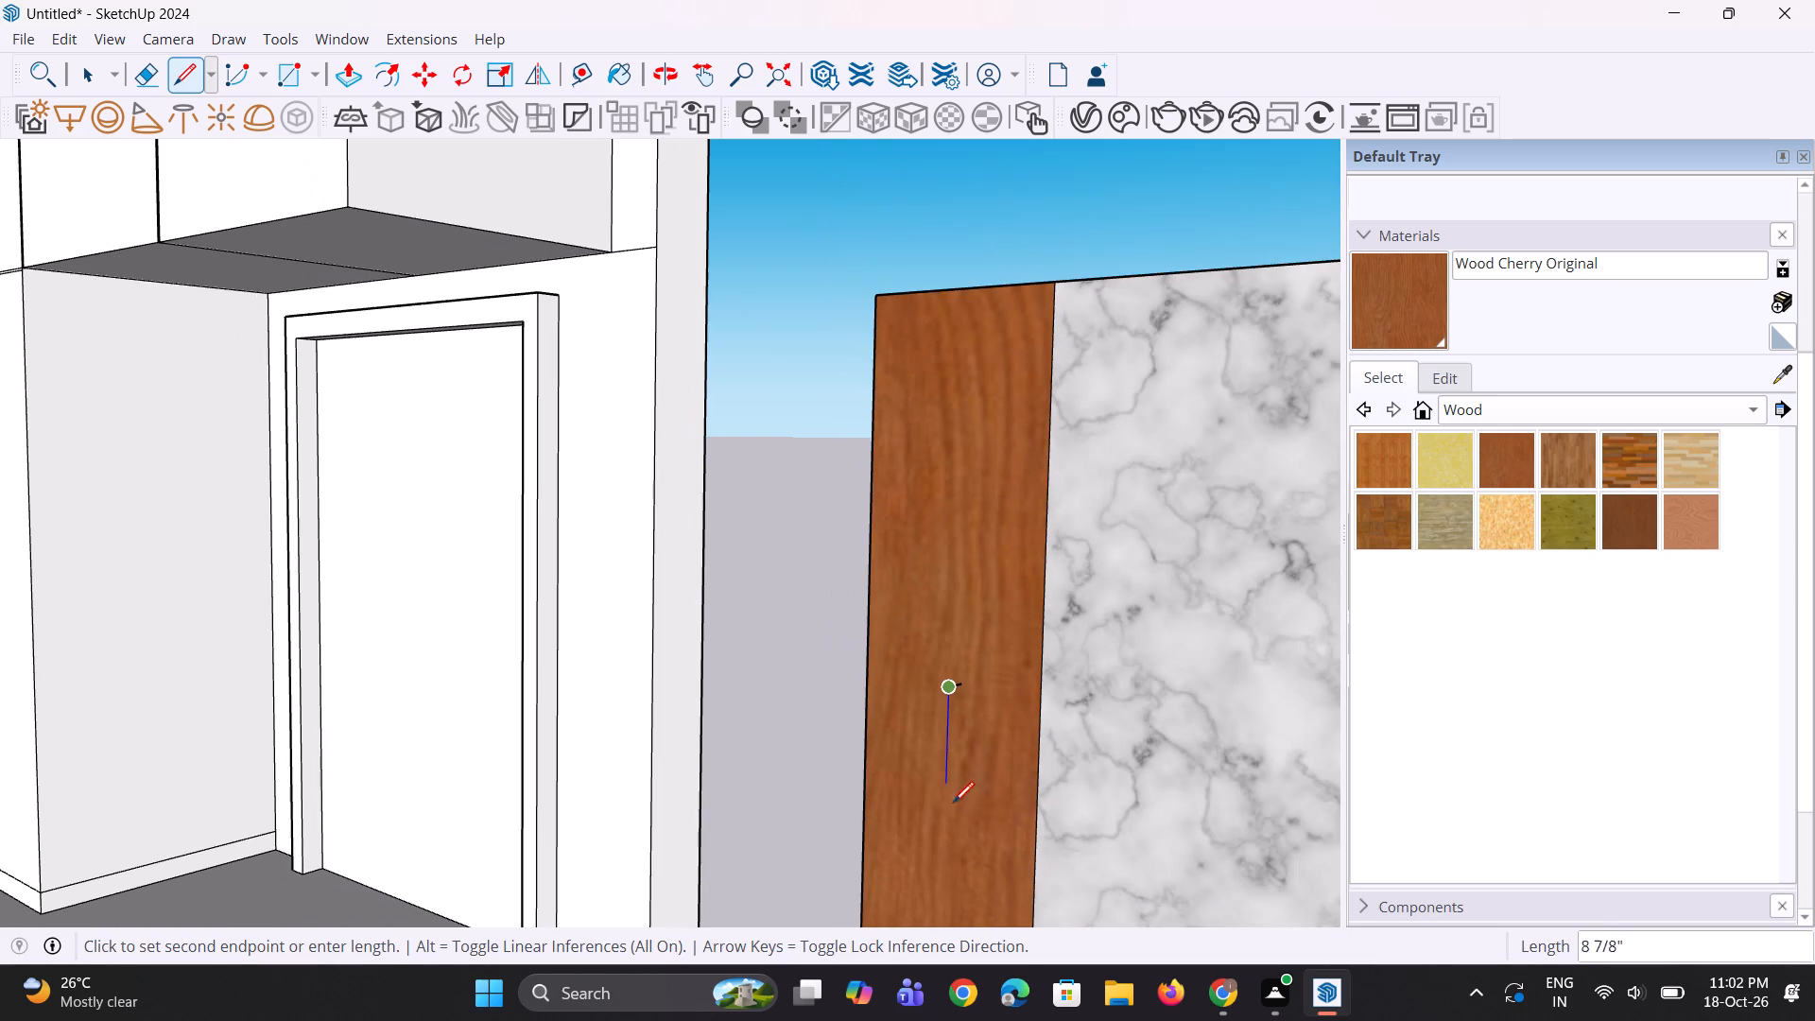
left_click(955, 856)
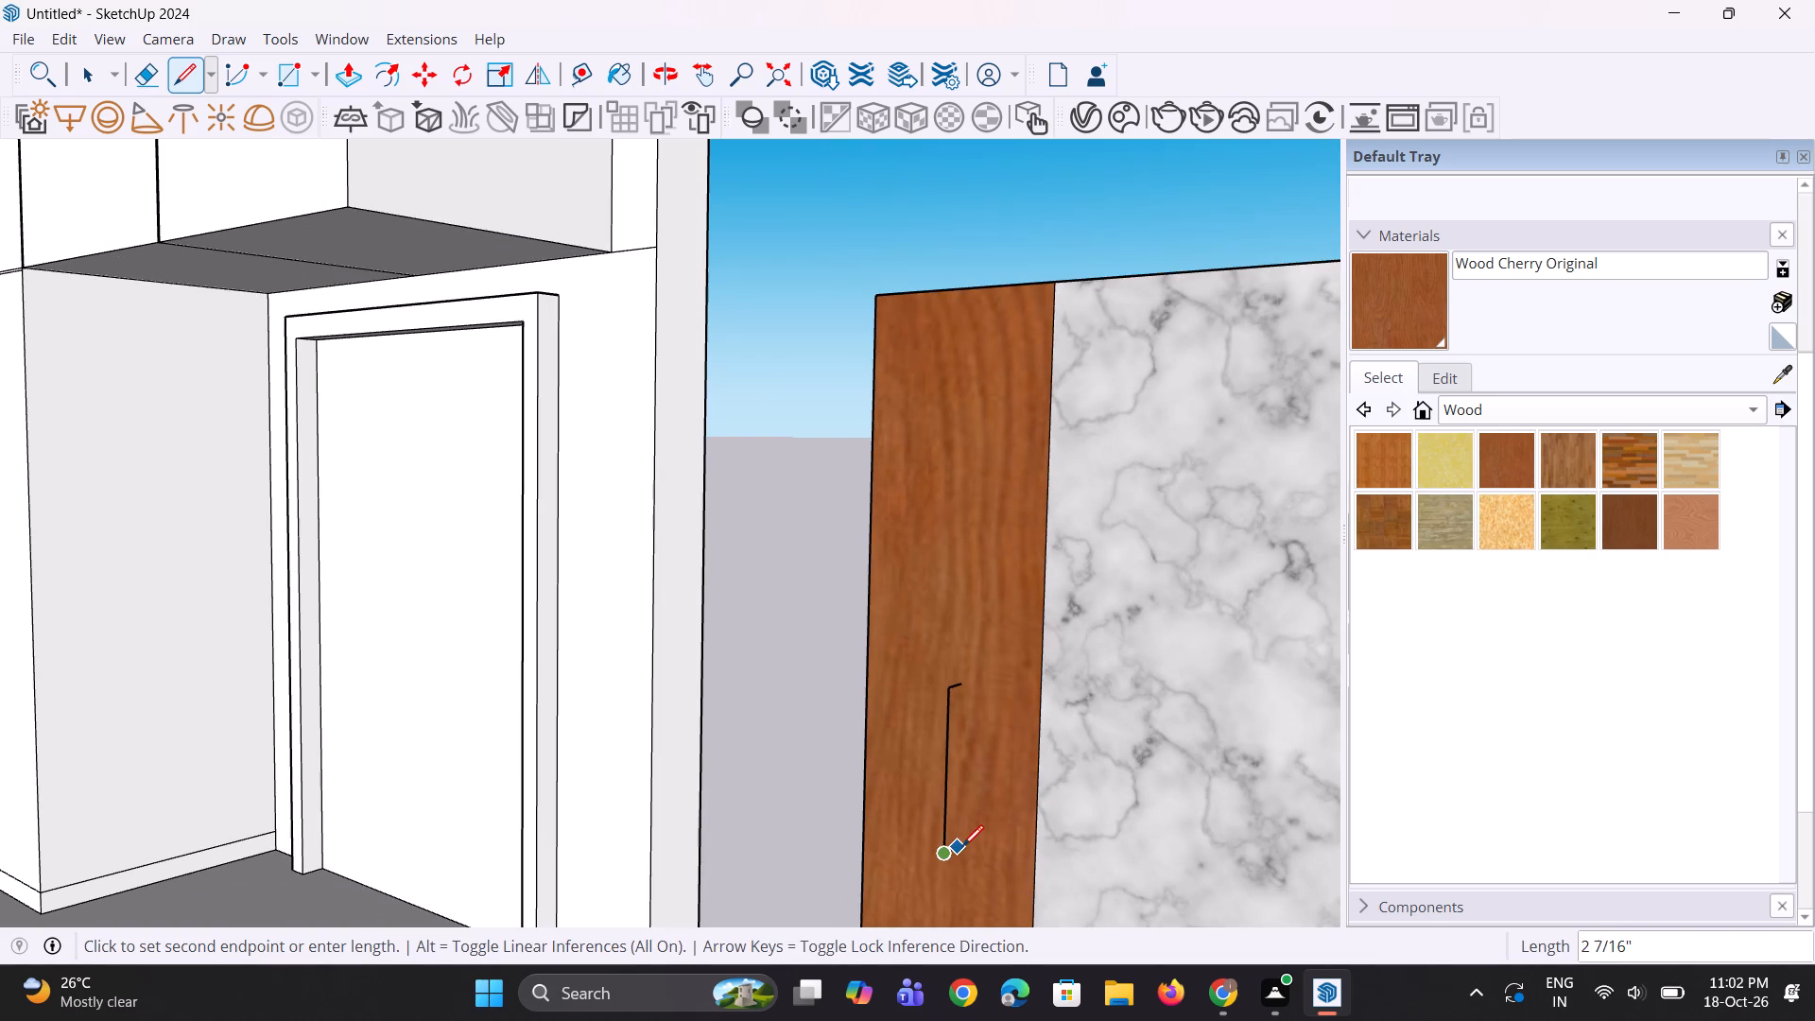
left_click(962, 846)
middle_click_drag(963, 844, 879, 828)
key("space")
key("space")
scroll(873, 647, "up", 2)
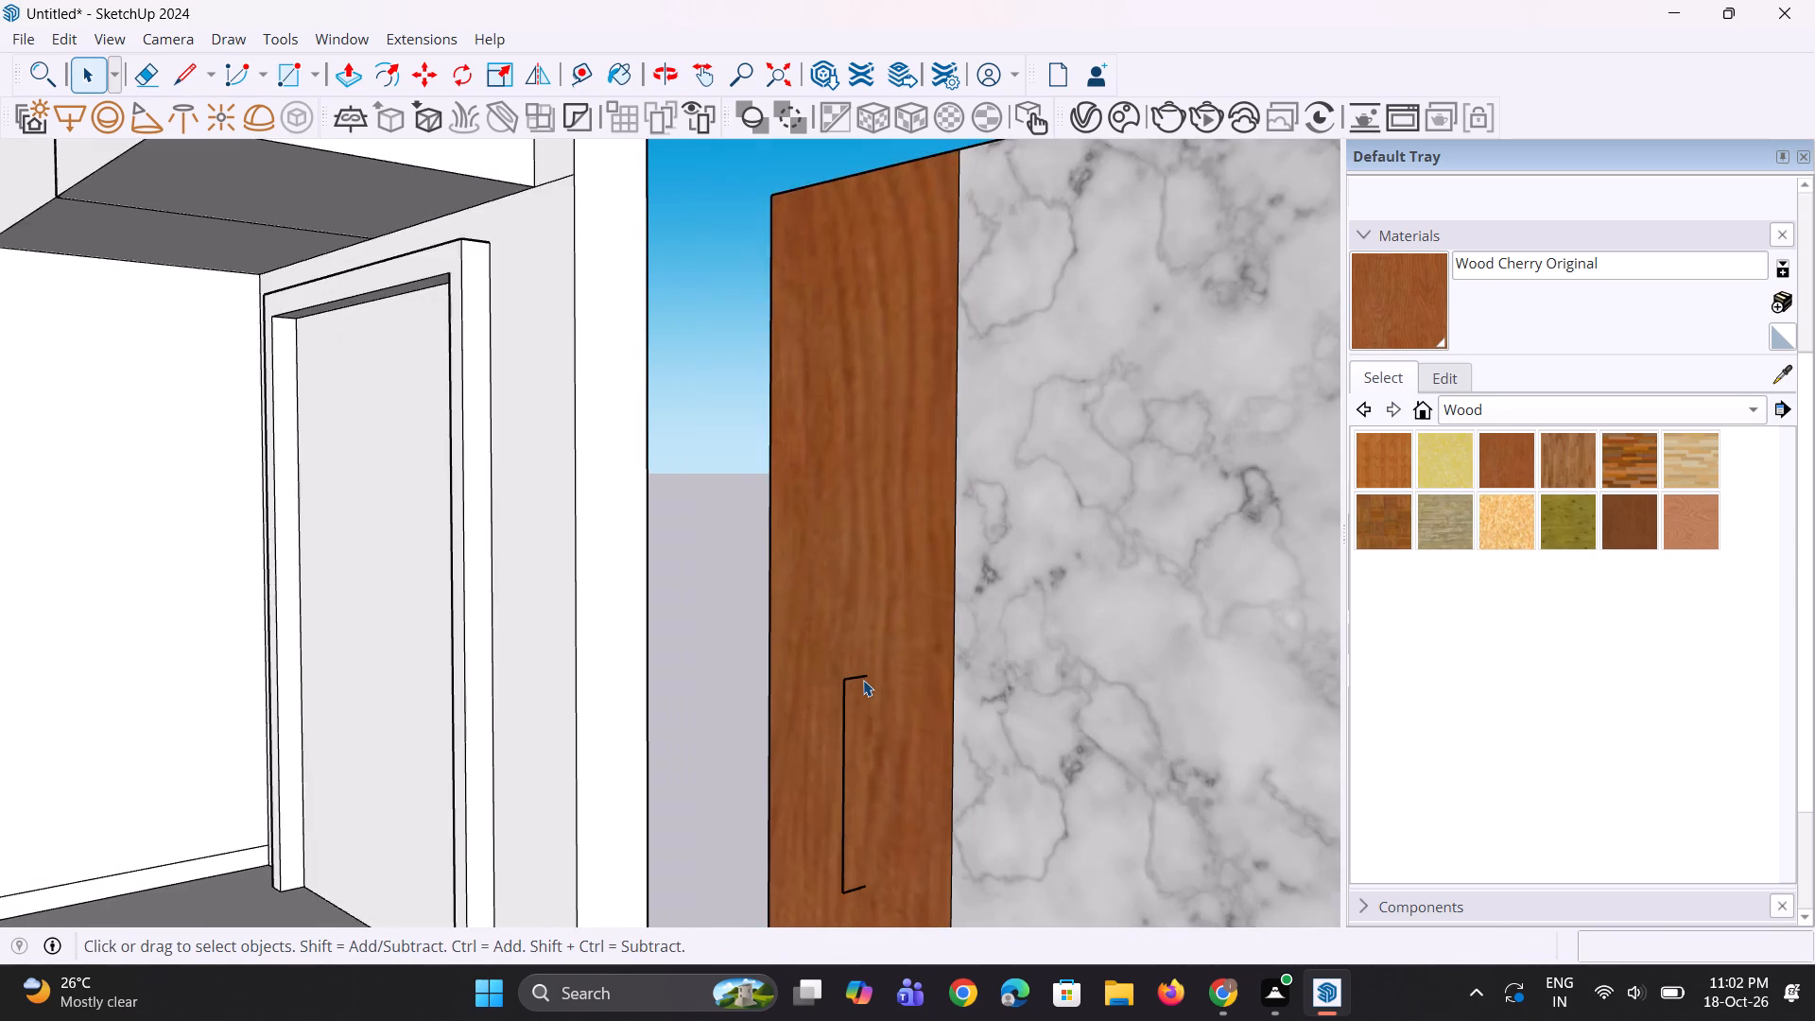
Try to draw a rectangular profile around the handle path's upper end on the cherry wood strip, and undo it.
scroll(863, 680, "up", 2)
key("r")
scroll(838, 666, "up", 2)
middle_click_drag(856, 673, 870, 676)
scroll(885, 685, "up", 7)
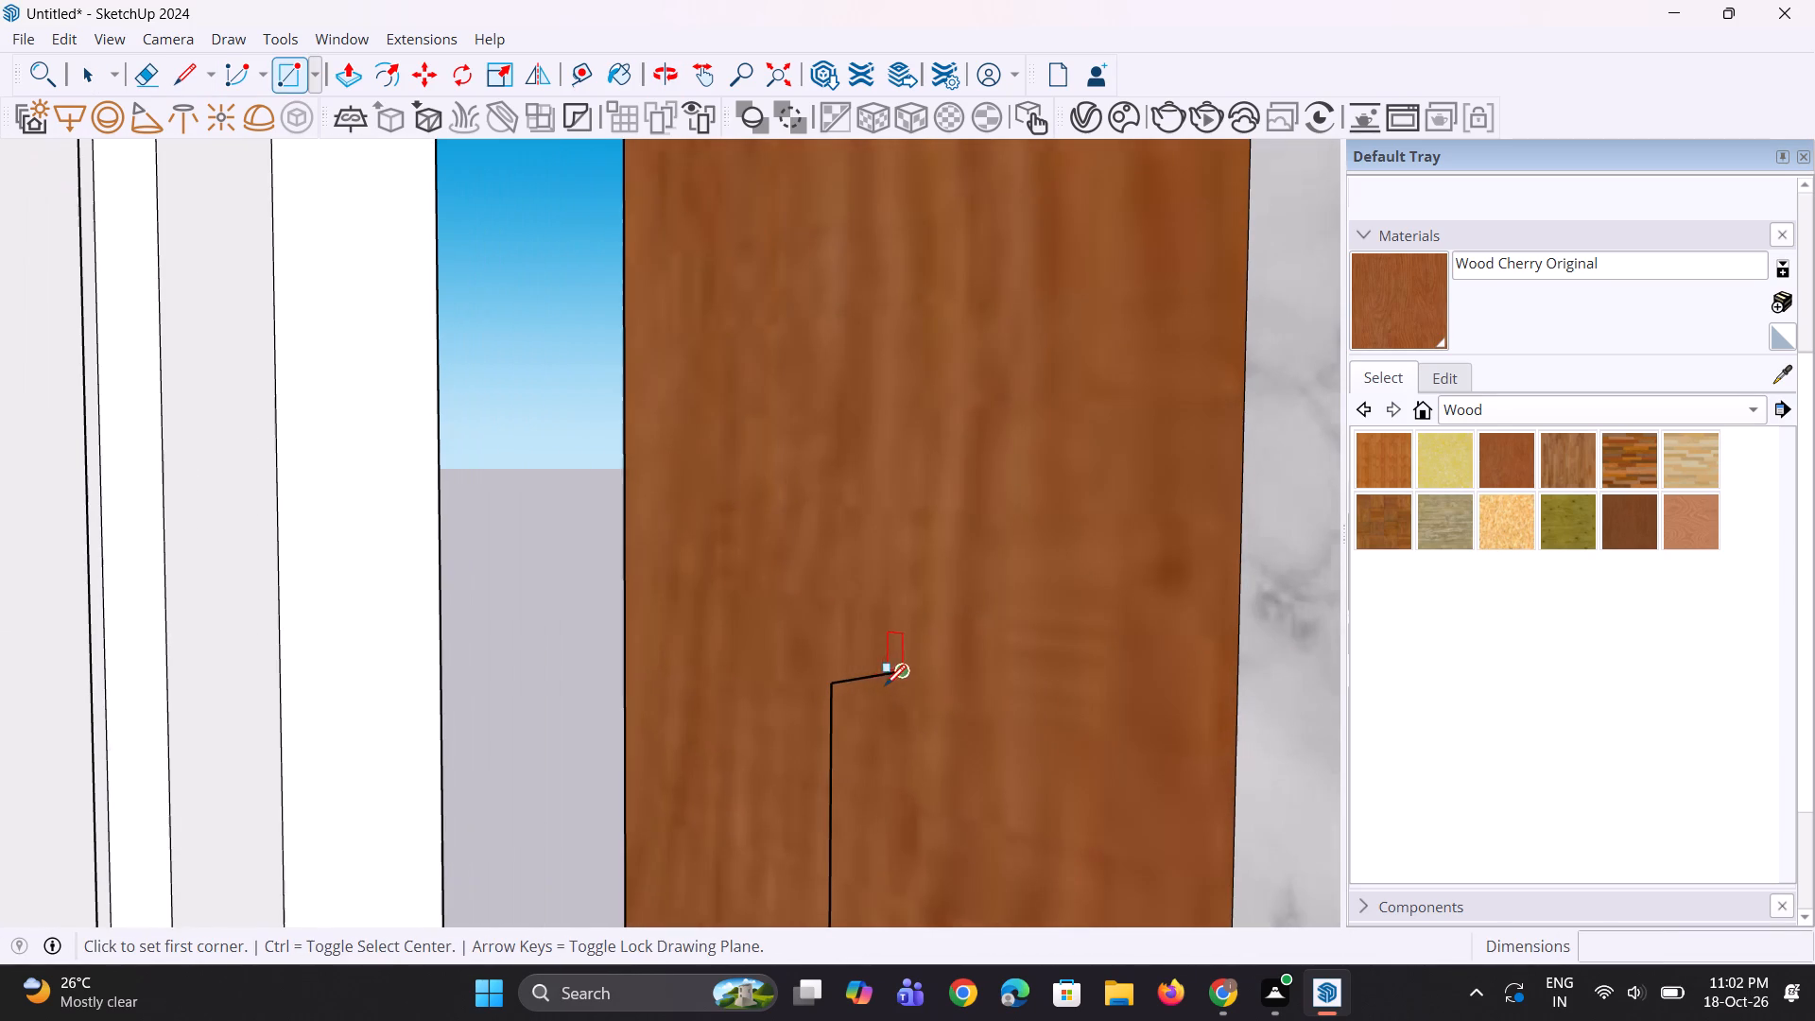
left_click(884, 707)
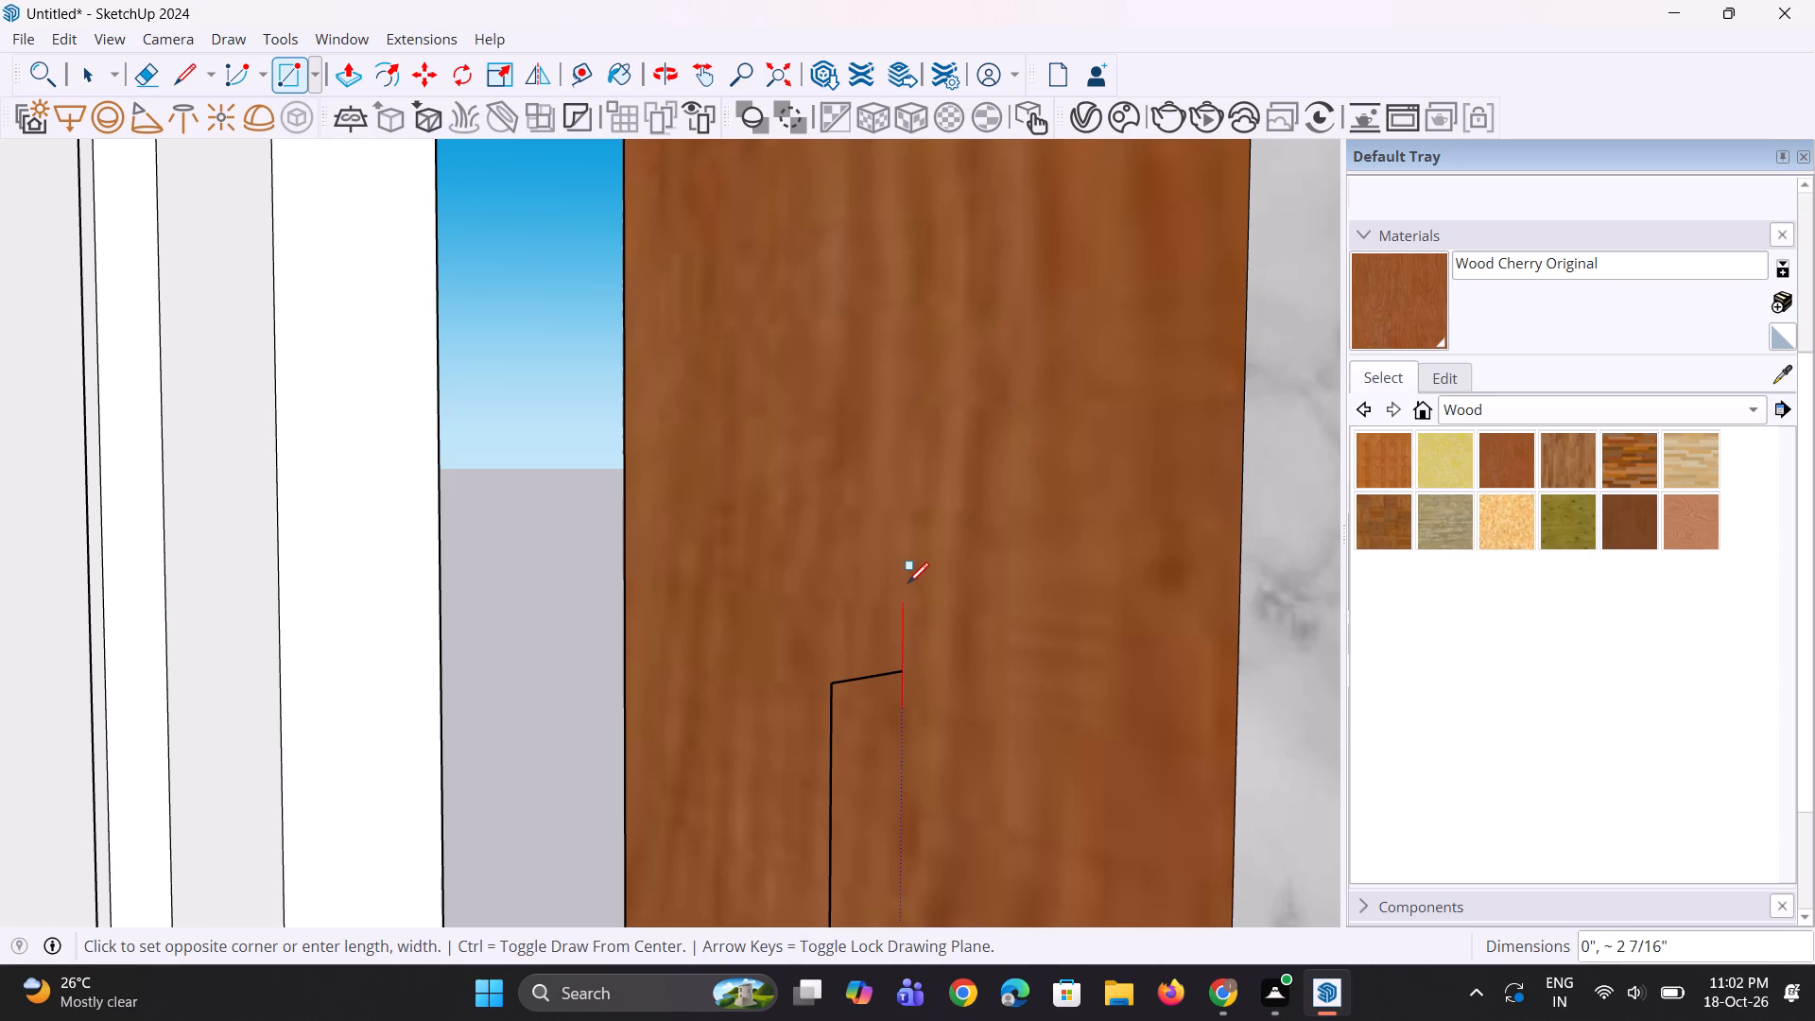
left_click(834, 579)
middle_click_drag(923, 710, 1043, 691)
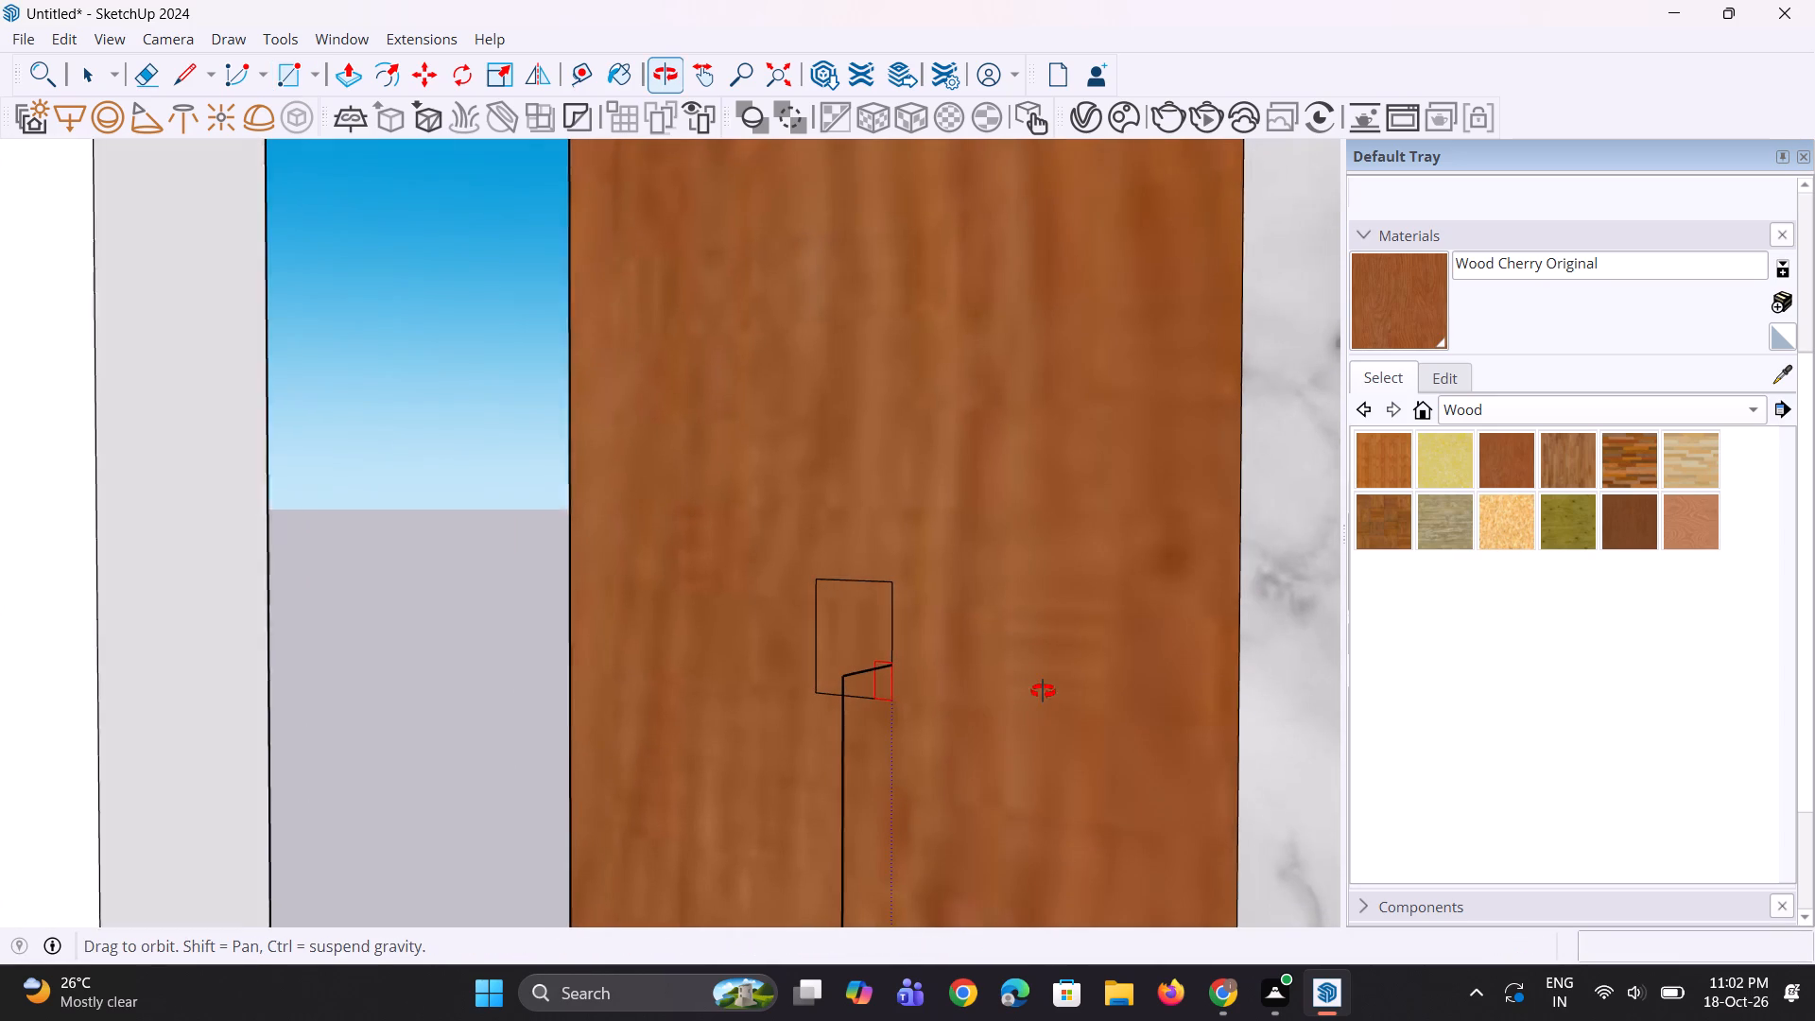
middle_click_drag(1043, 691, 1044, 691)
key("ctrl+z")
Draw a square handle profile of about 2 1/8" by 2 1/8" around the path's upper end on the cherry wood strip.
middle_click_drag(927, 713, 1058, 724)
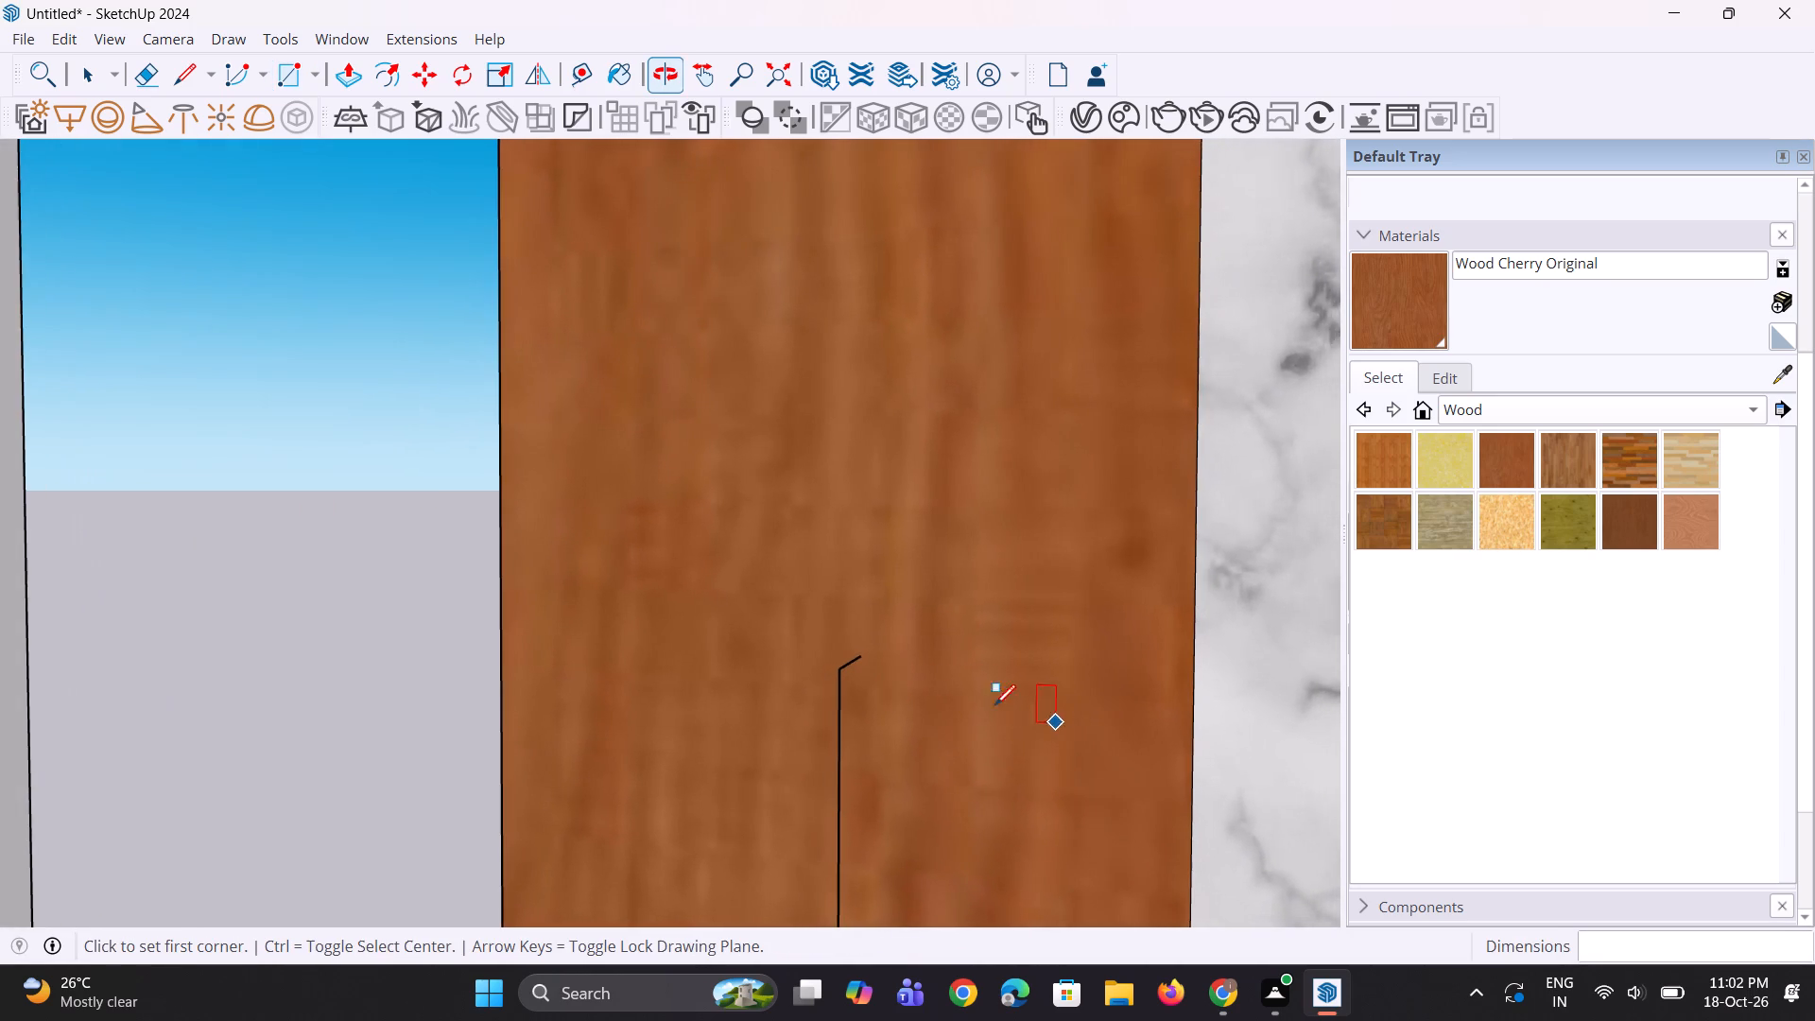
scroll(855, 633, "up", 2)
left_click(807, 612)
left_click(913, 721)
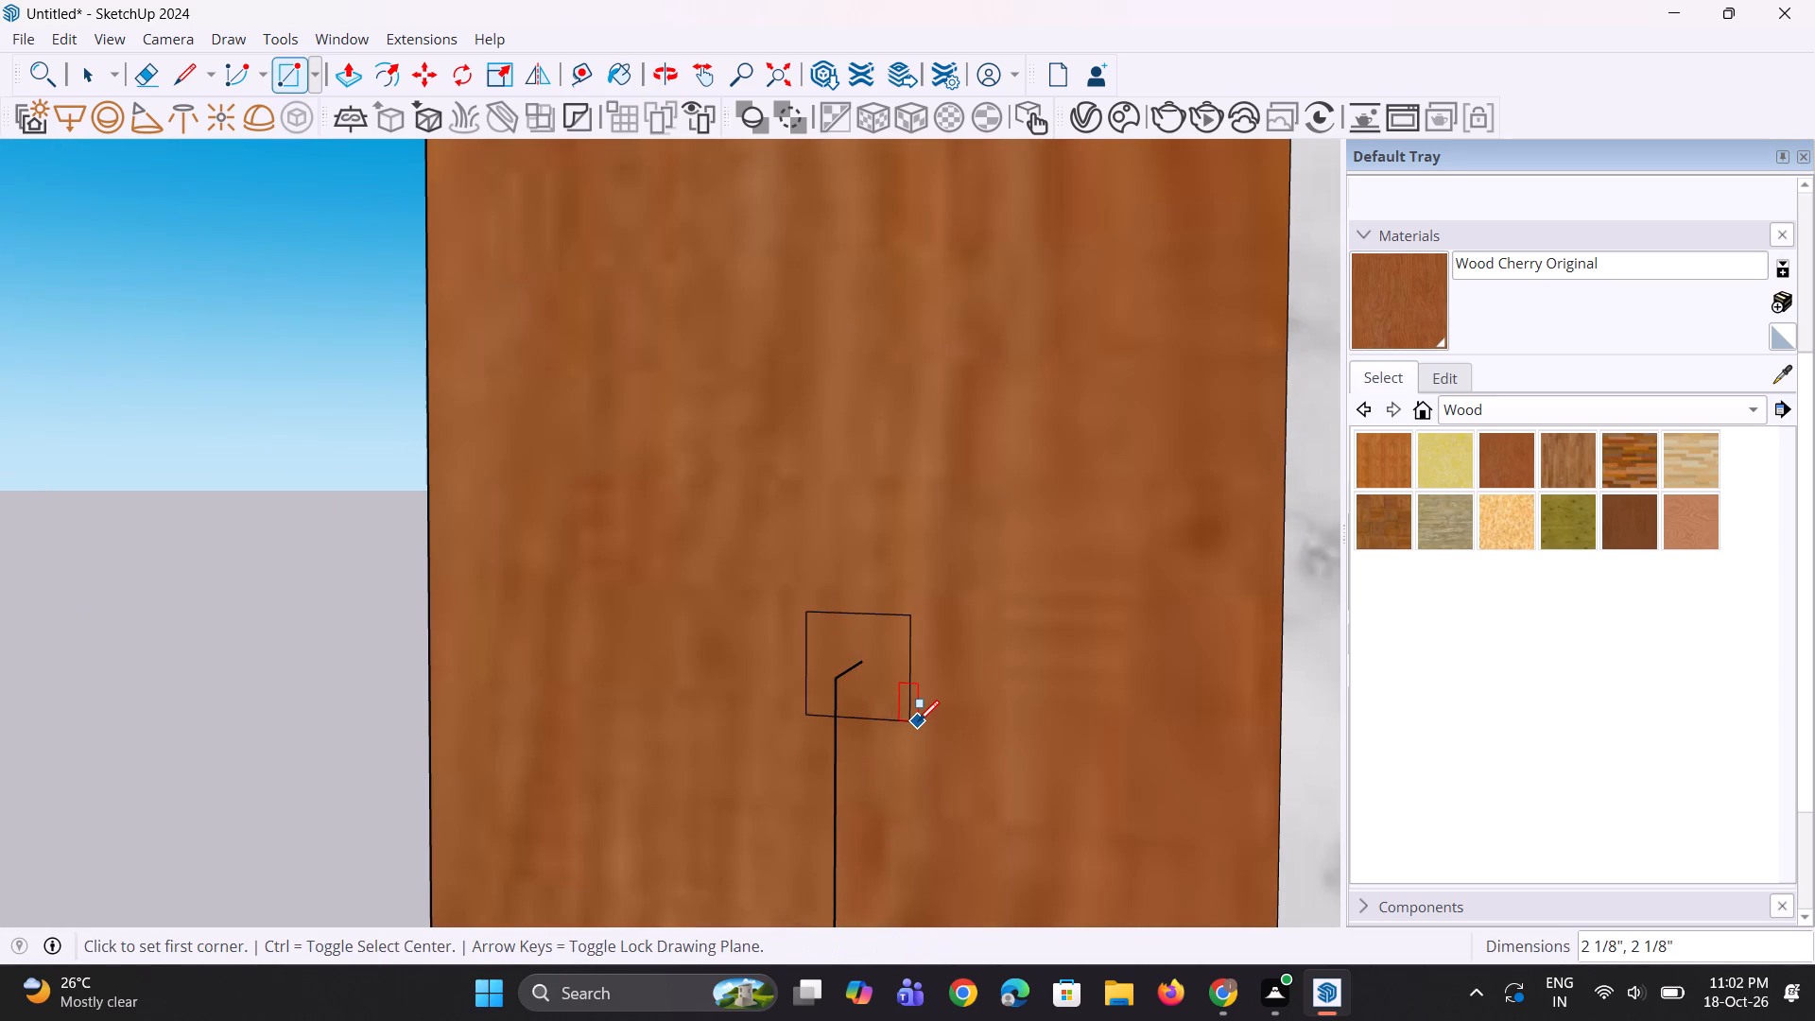
left_click(918, 721)
key("space")
key("space")
Move the square profile's marble-side vertical edge inward by about 5/16" to narrow the profile.
left_click(910, 698)
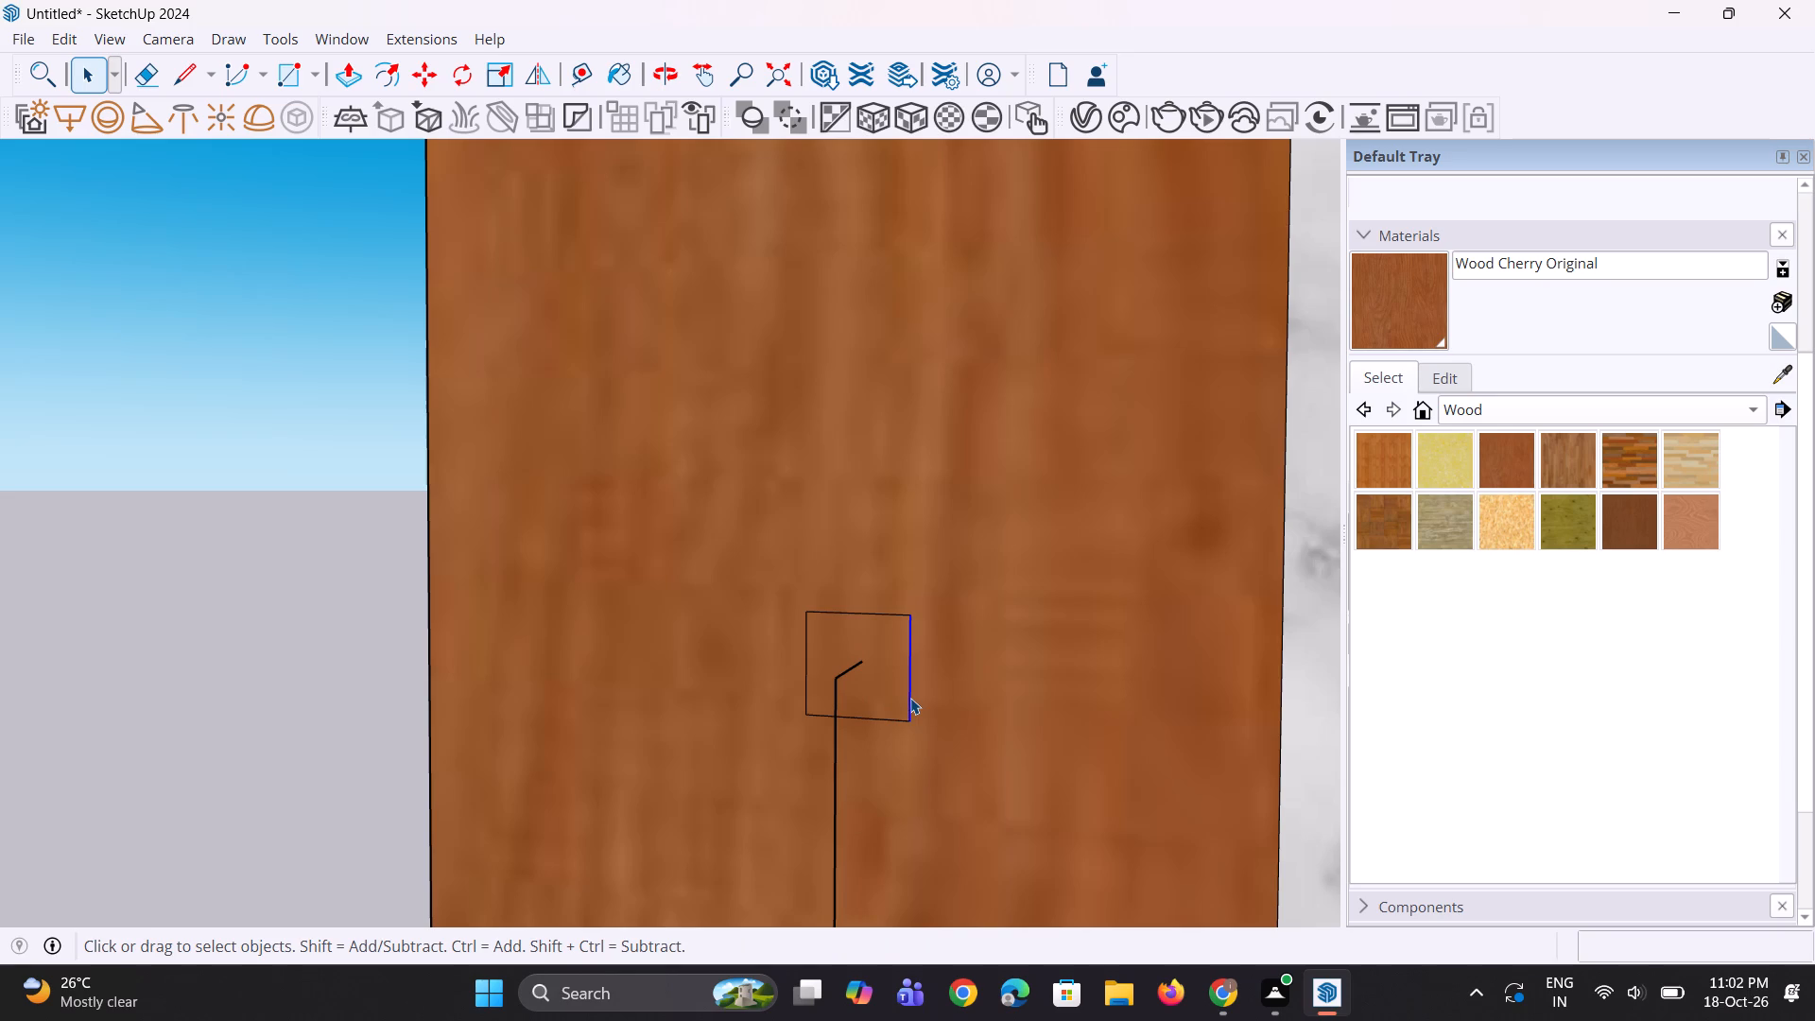
scroll(910, 698, "down", 3)
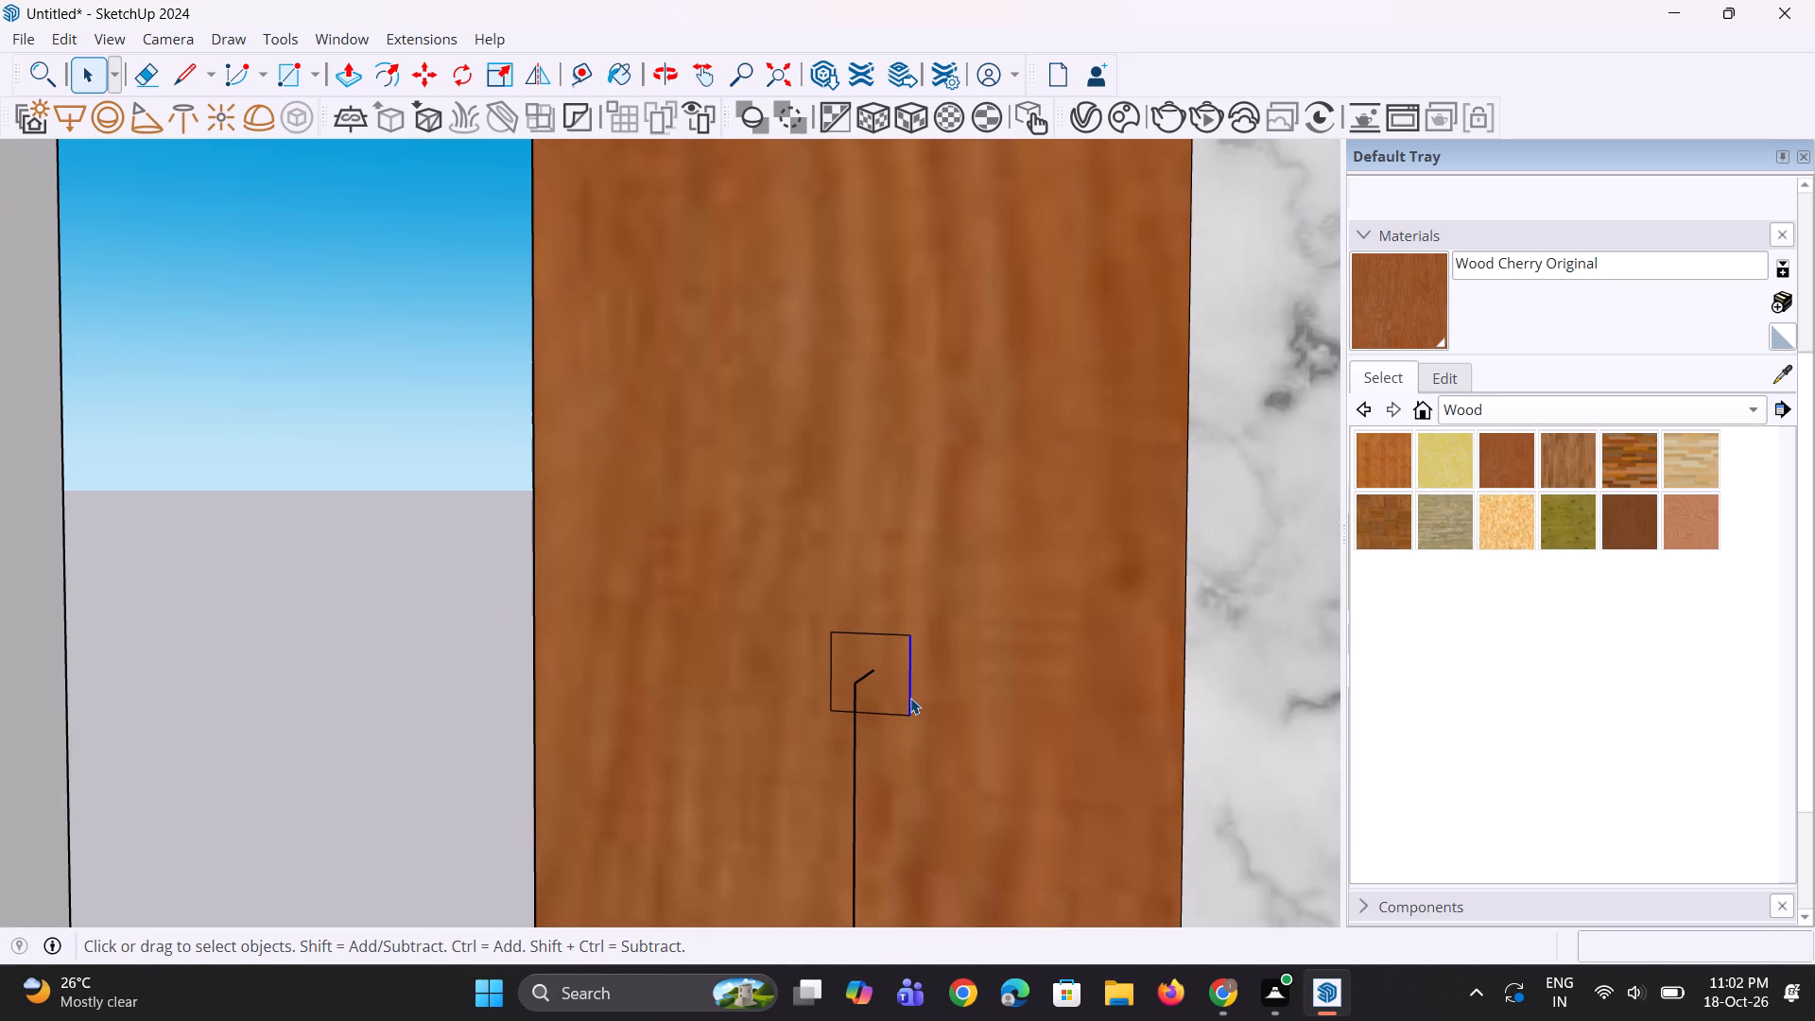
scroll(913, 718, "up", 3)
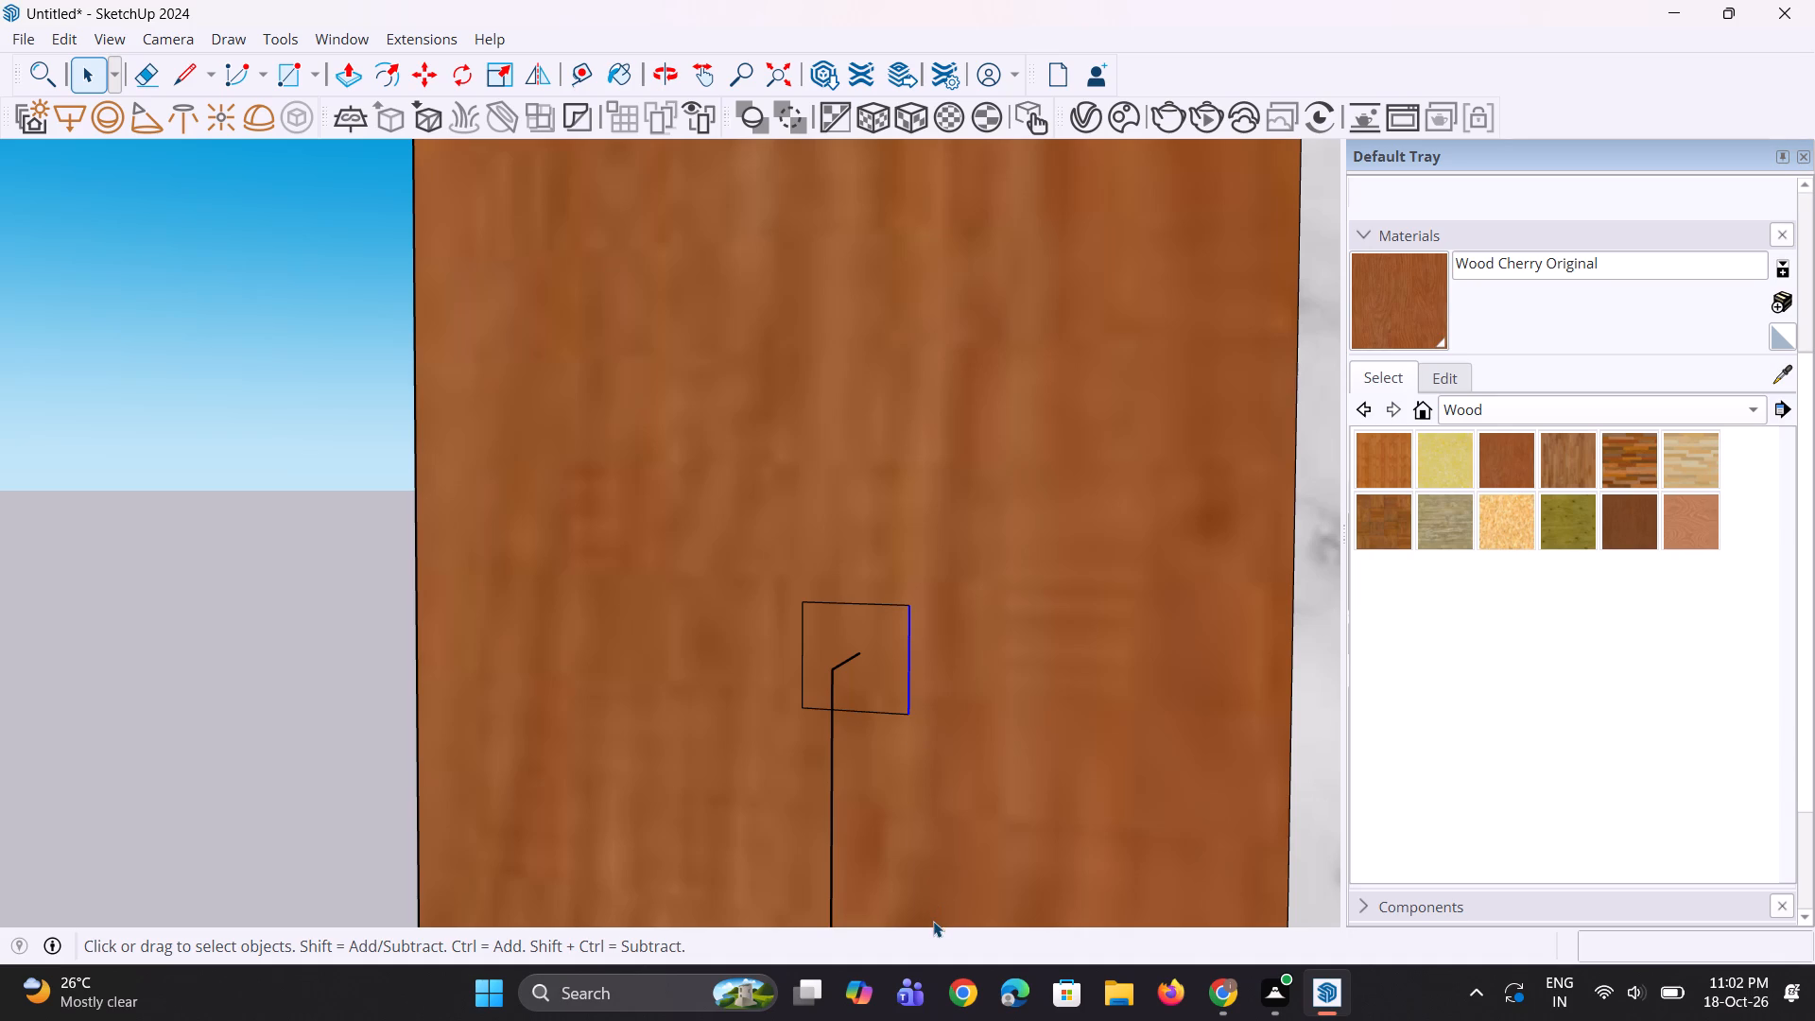
scroll(939, 976, "up", 2)
key("m")
scroll(934, 1005, "up", 2)
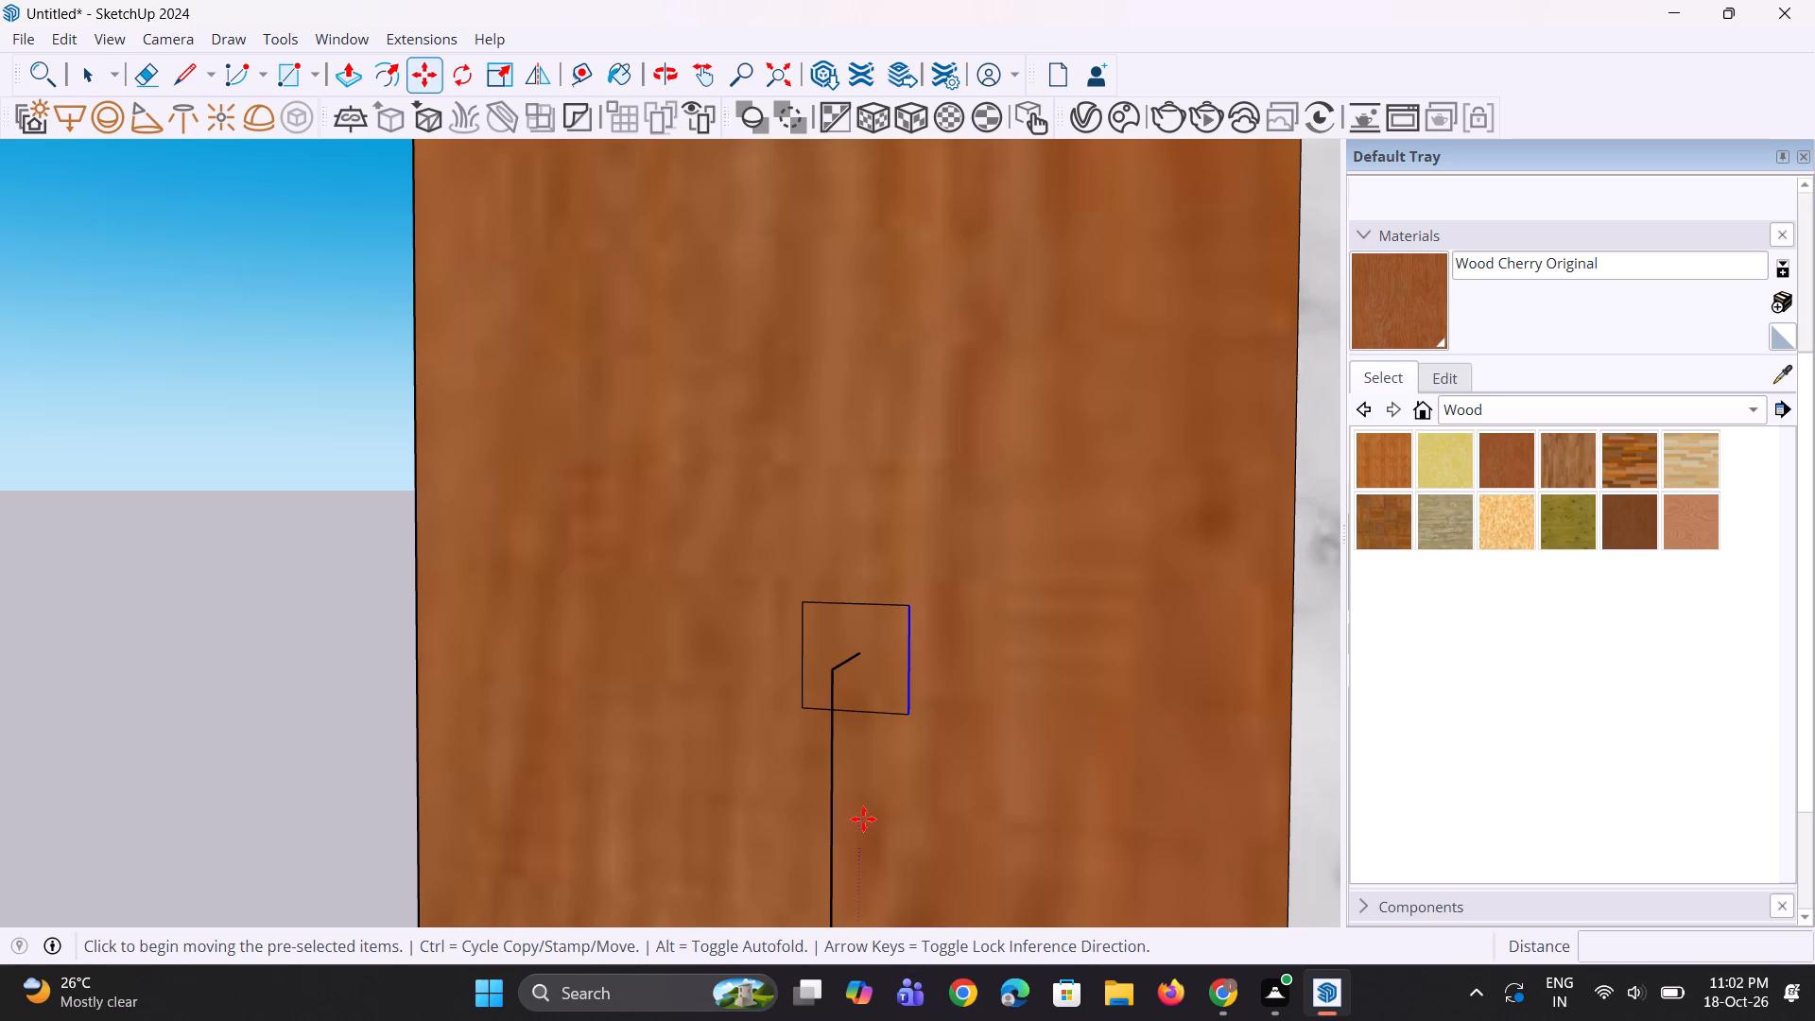
scroll(868, 810, "up", 4)
left_click(909, 677)
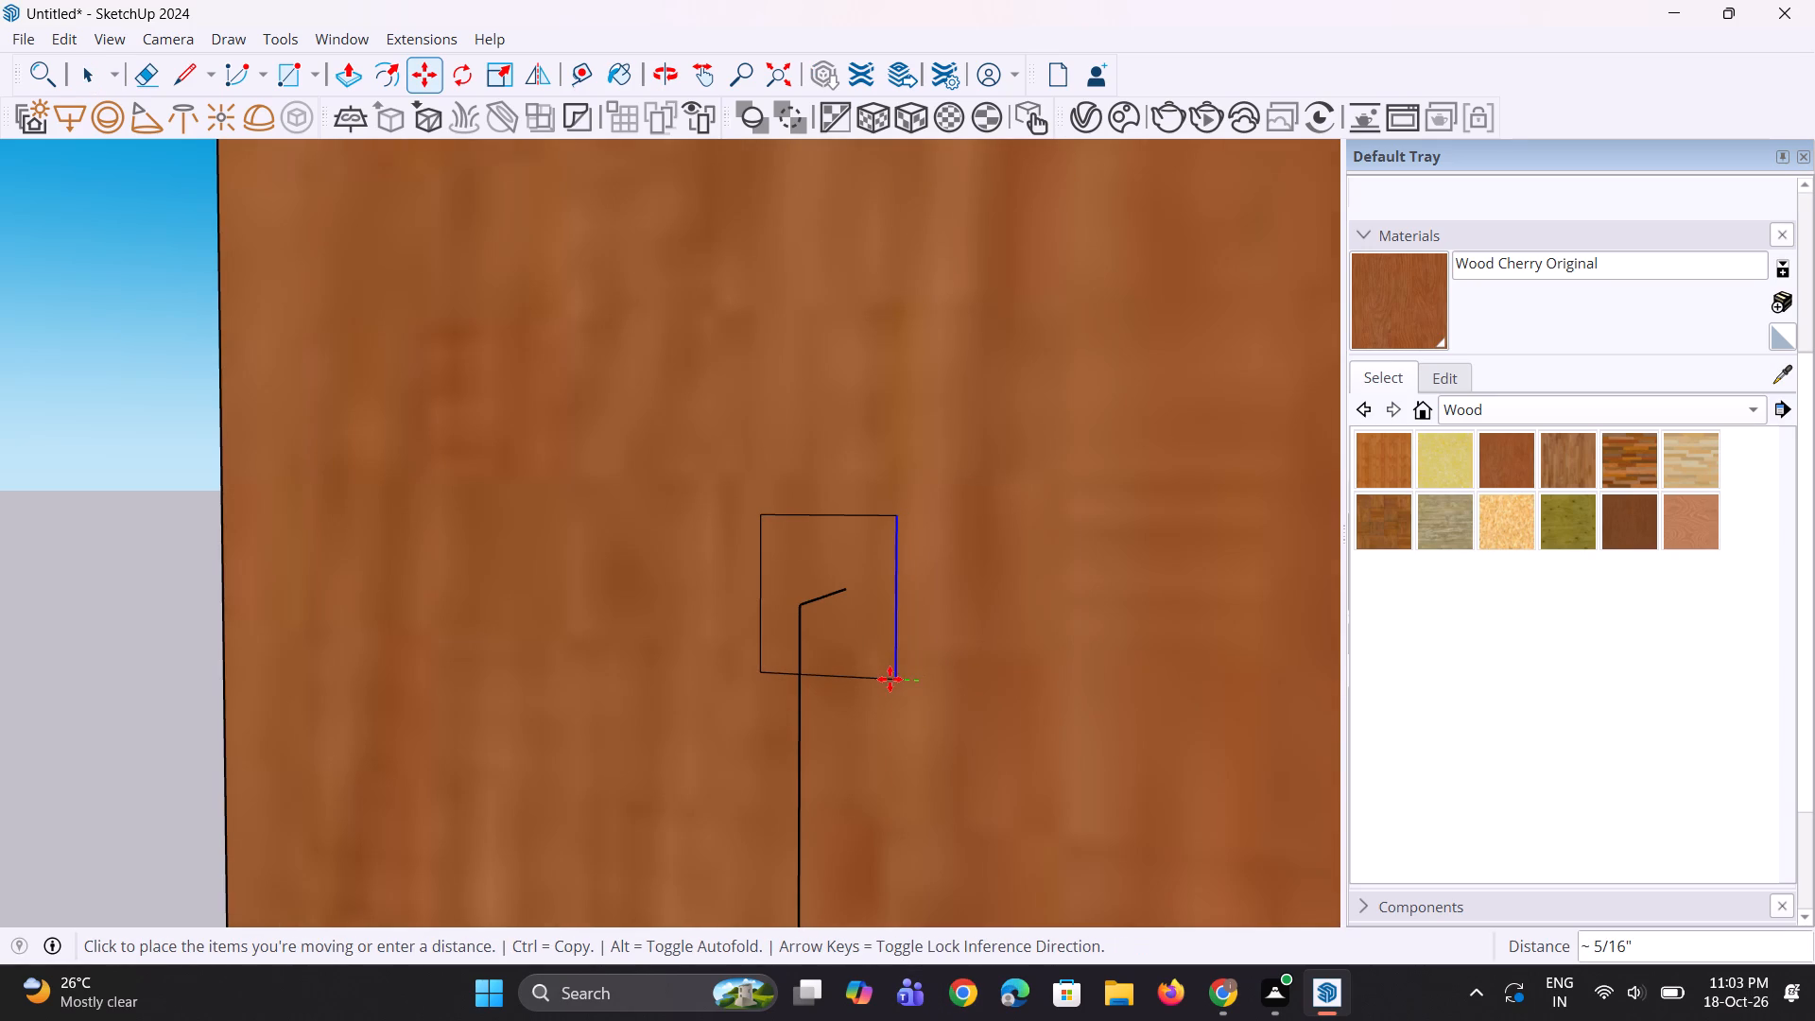
left_click(888, 681)
key("space")
key("space")
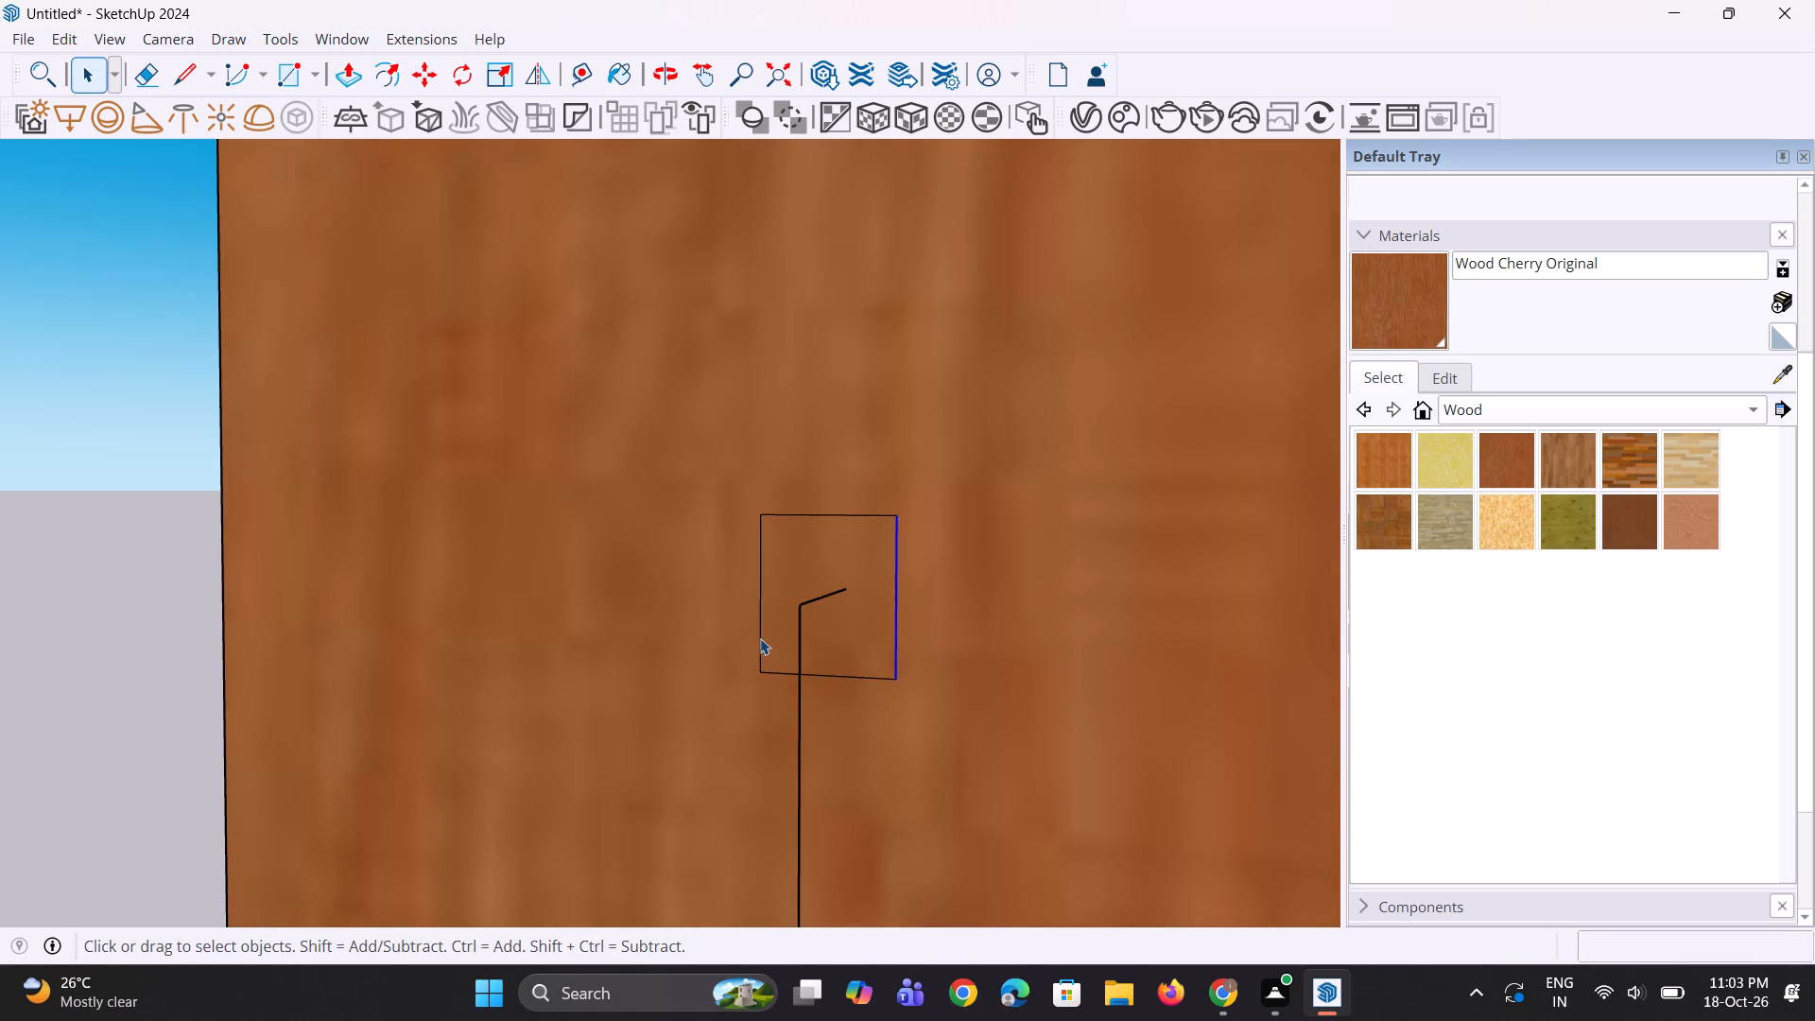
Move the handle profile's lower edge slightly upward to shorten the profile.
left_click(851, 675)
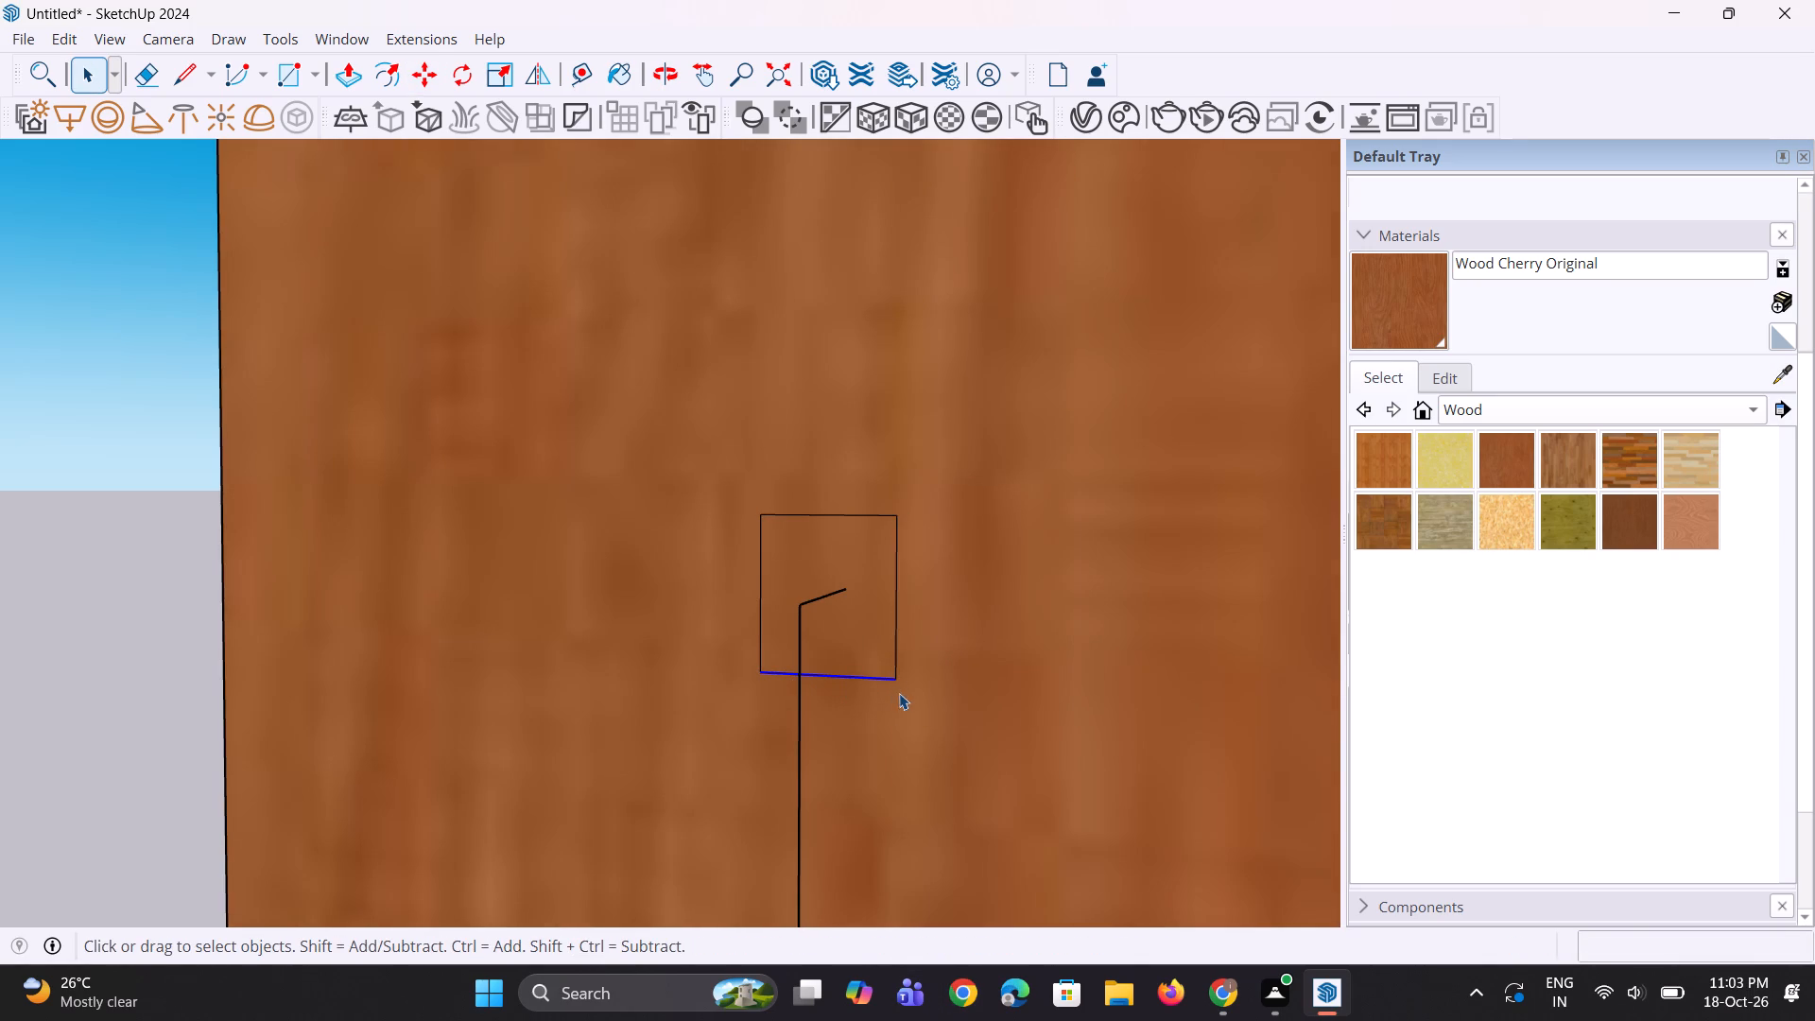
key("m")
scroll(899, 693, "up", 2)
left_click(899, 676)
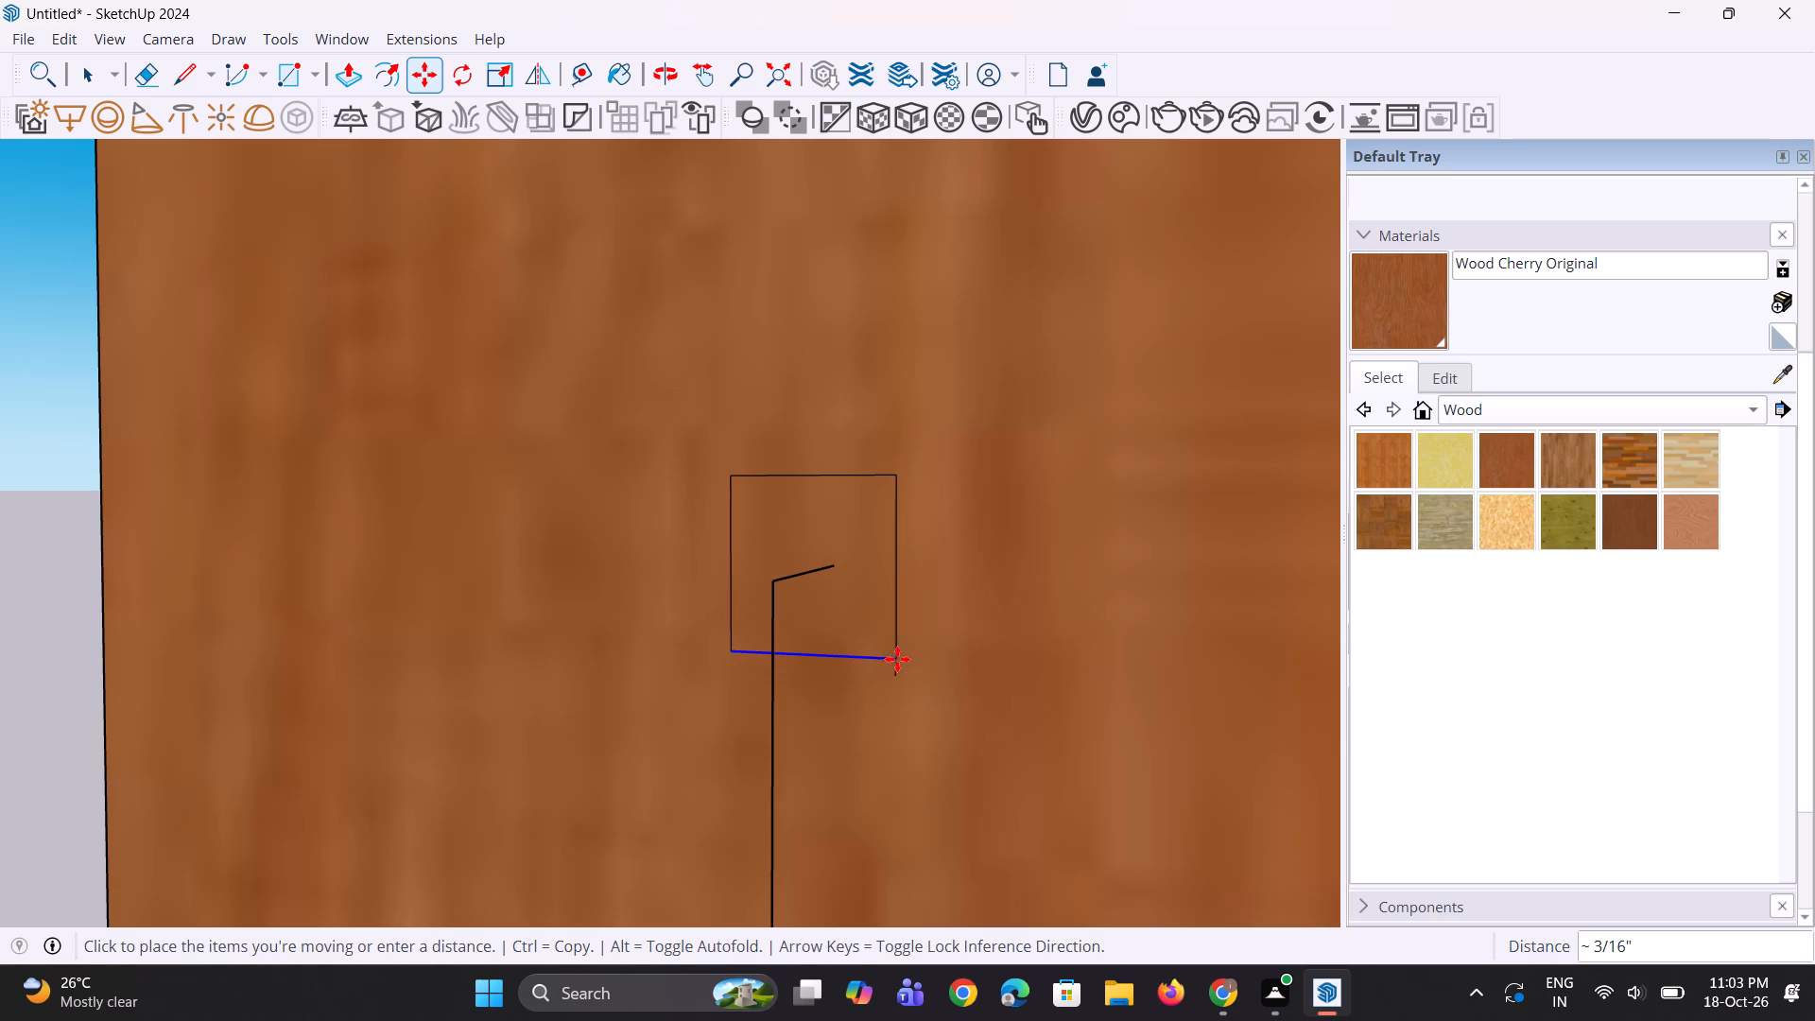
left_click(896, 649)
key("space")
key("space")
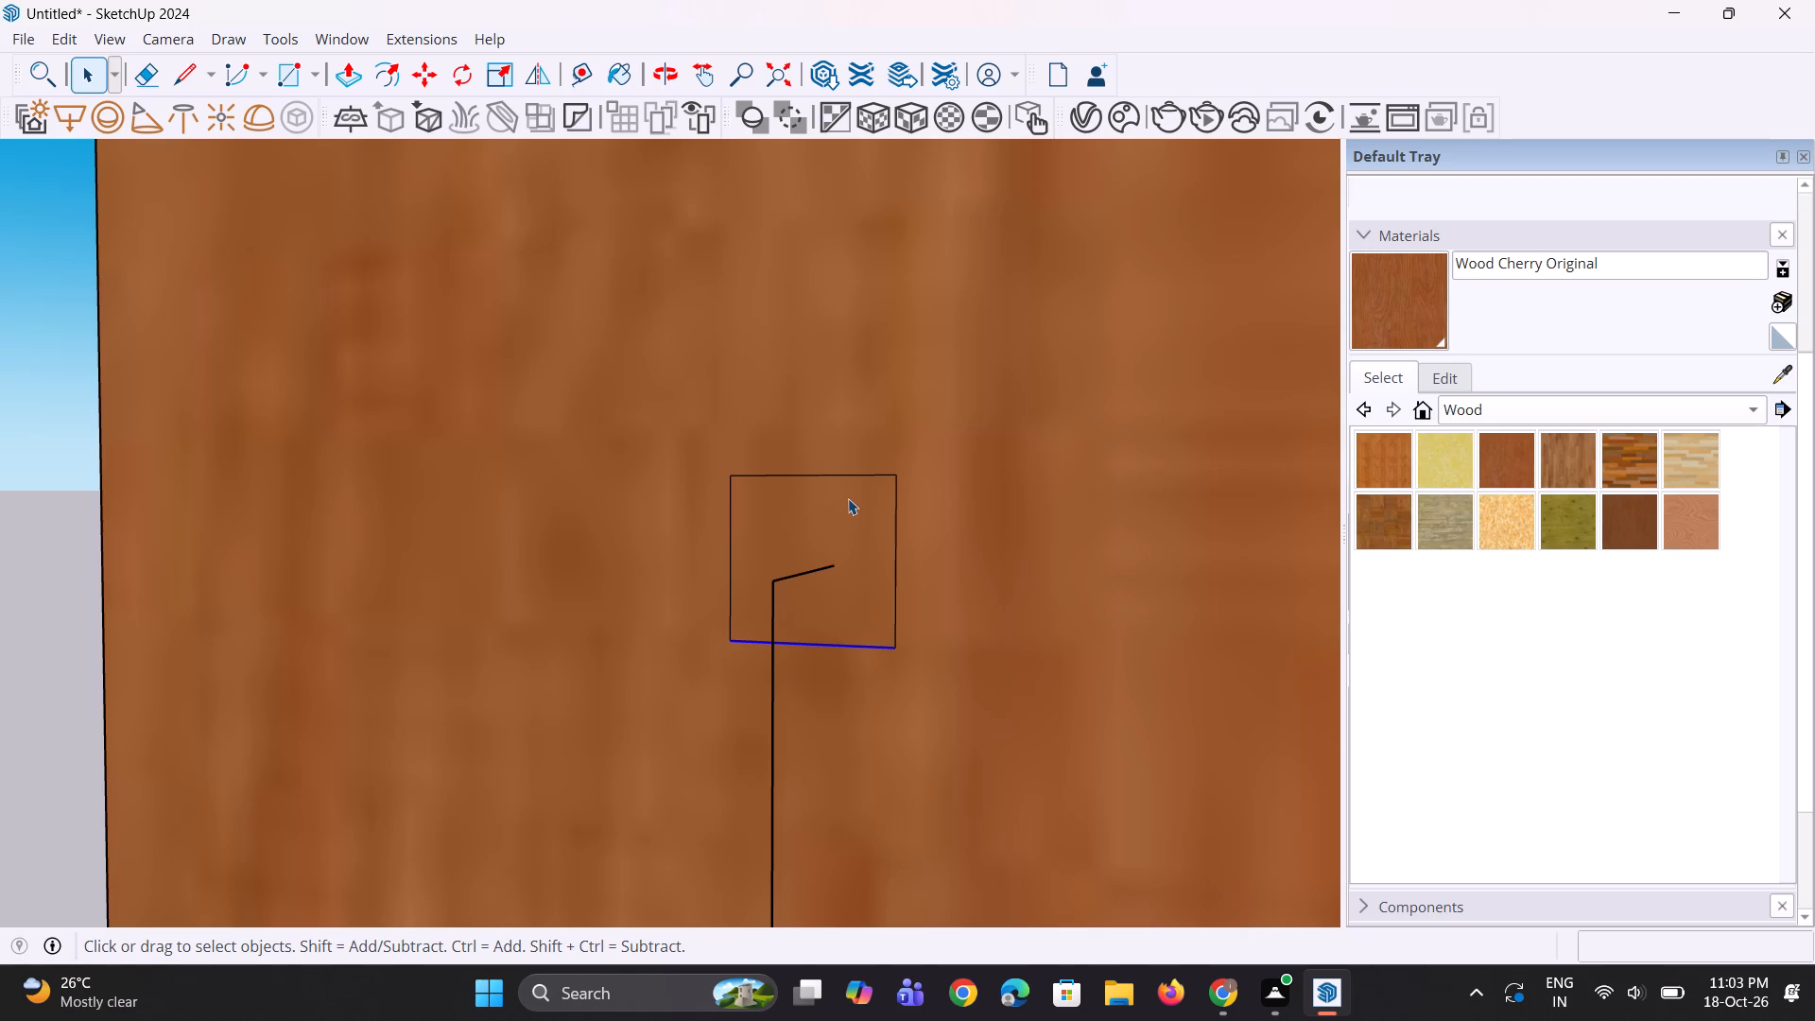
Move the handle profile's upper edge slightly downward toward the path's end.
scroll(723, 467, "up", 1)
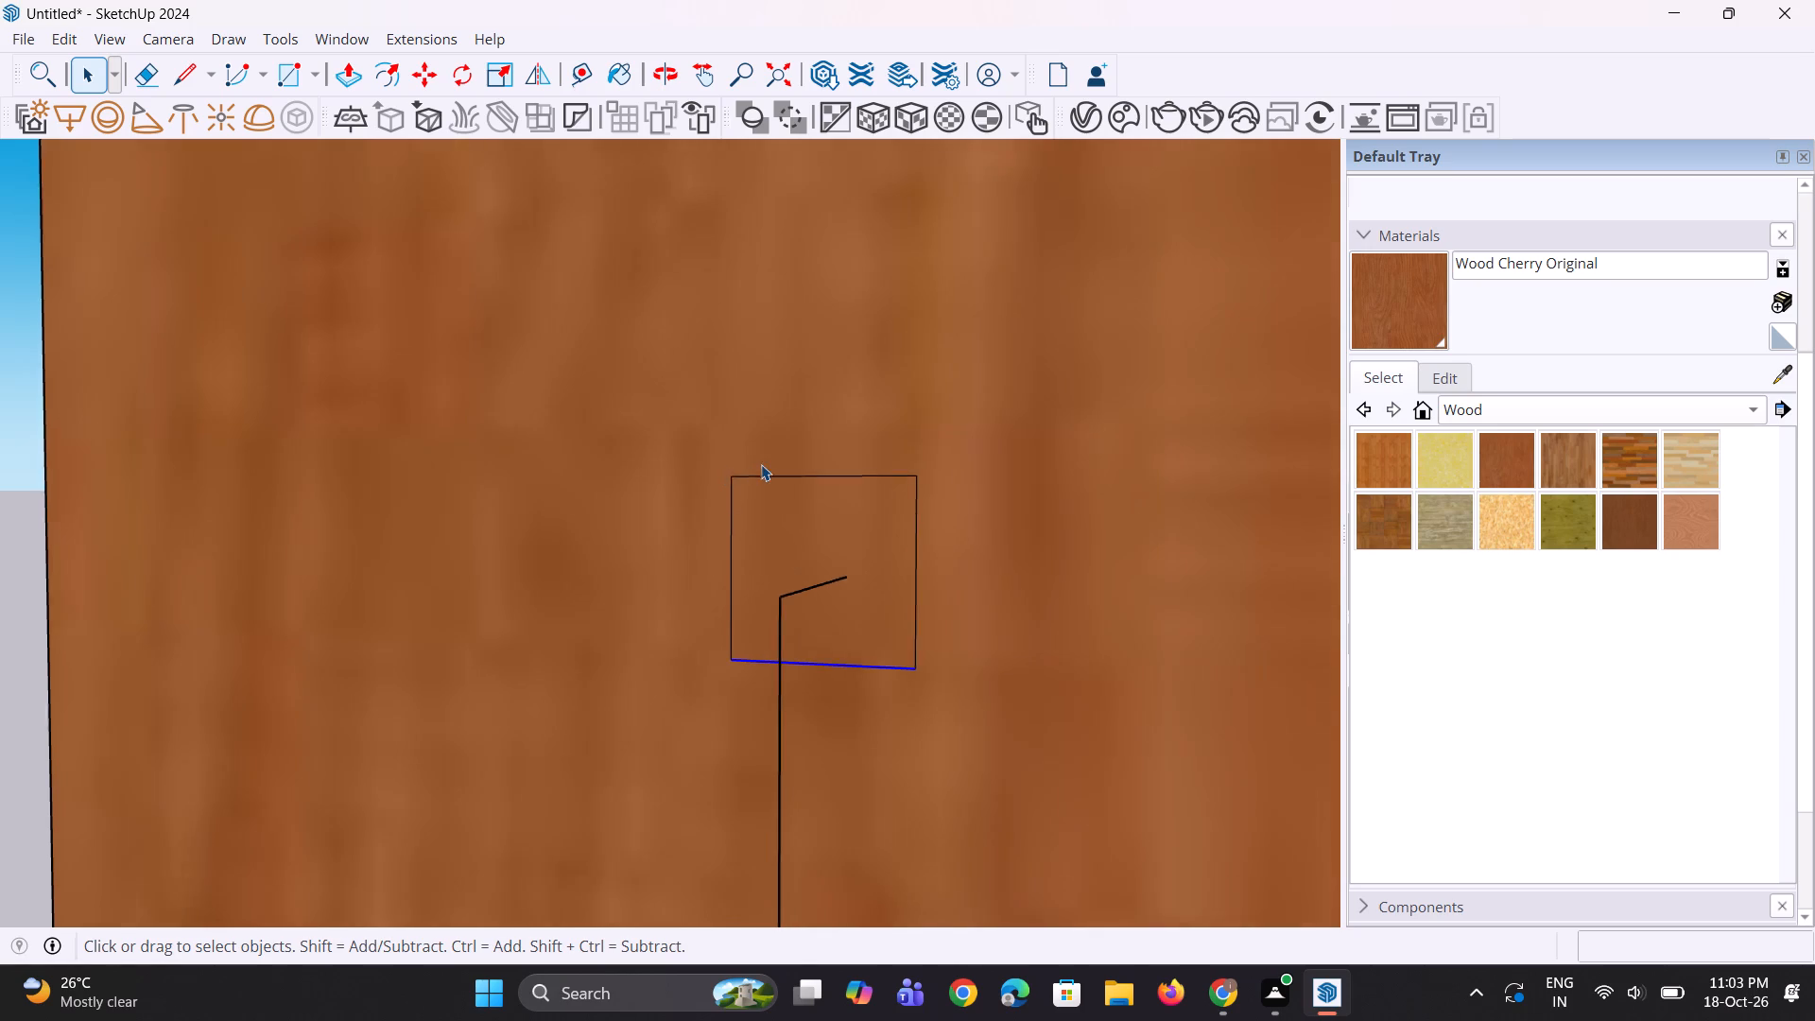
scroll(761, 464, "up", 1)
left_click(804, 481)
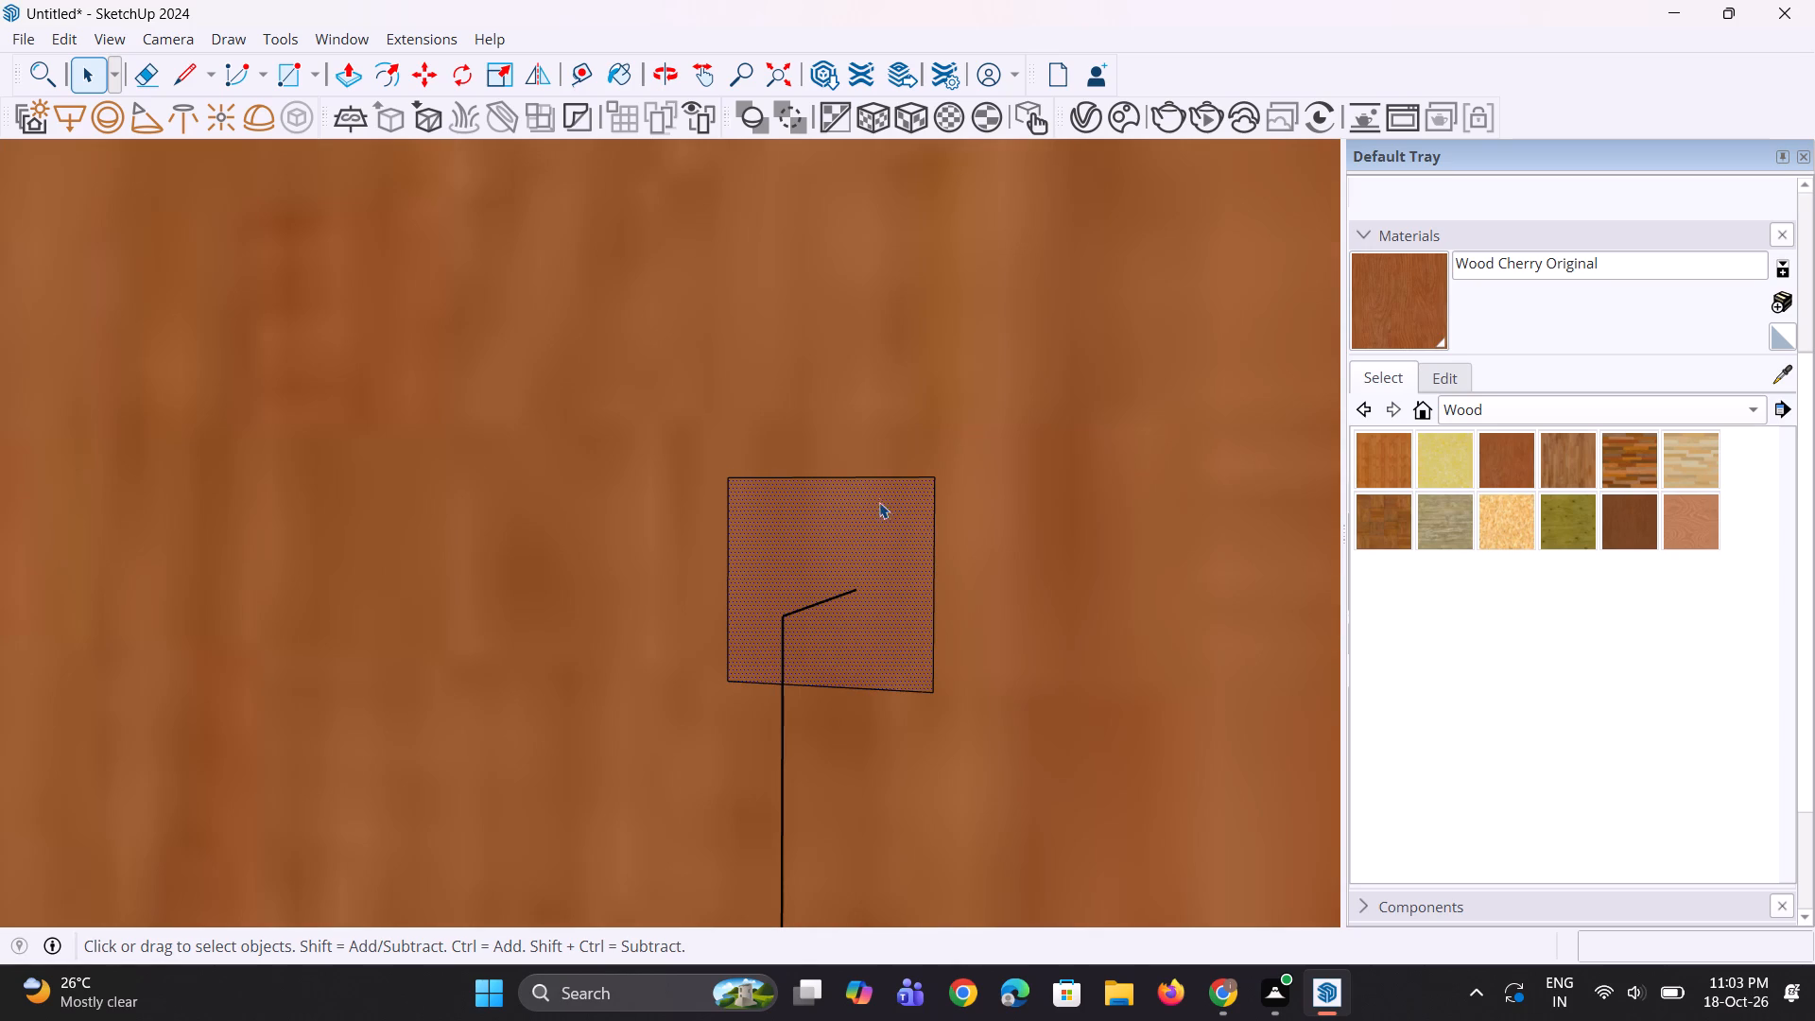
left_click(884, 481)
left_click(920, 479)
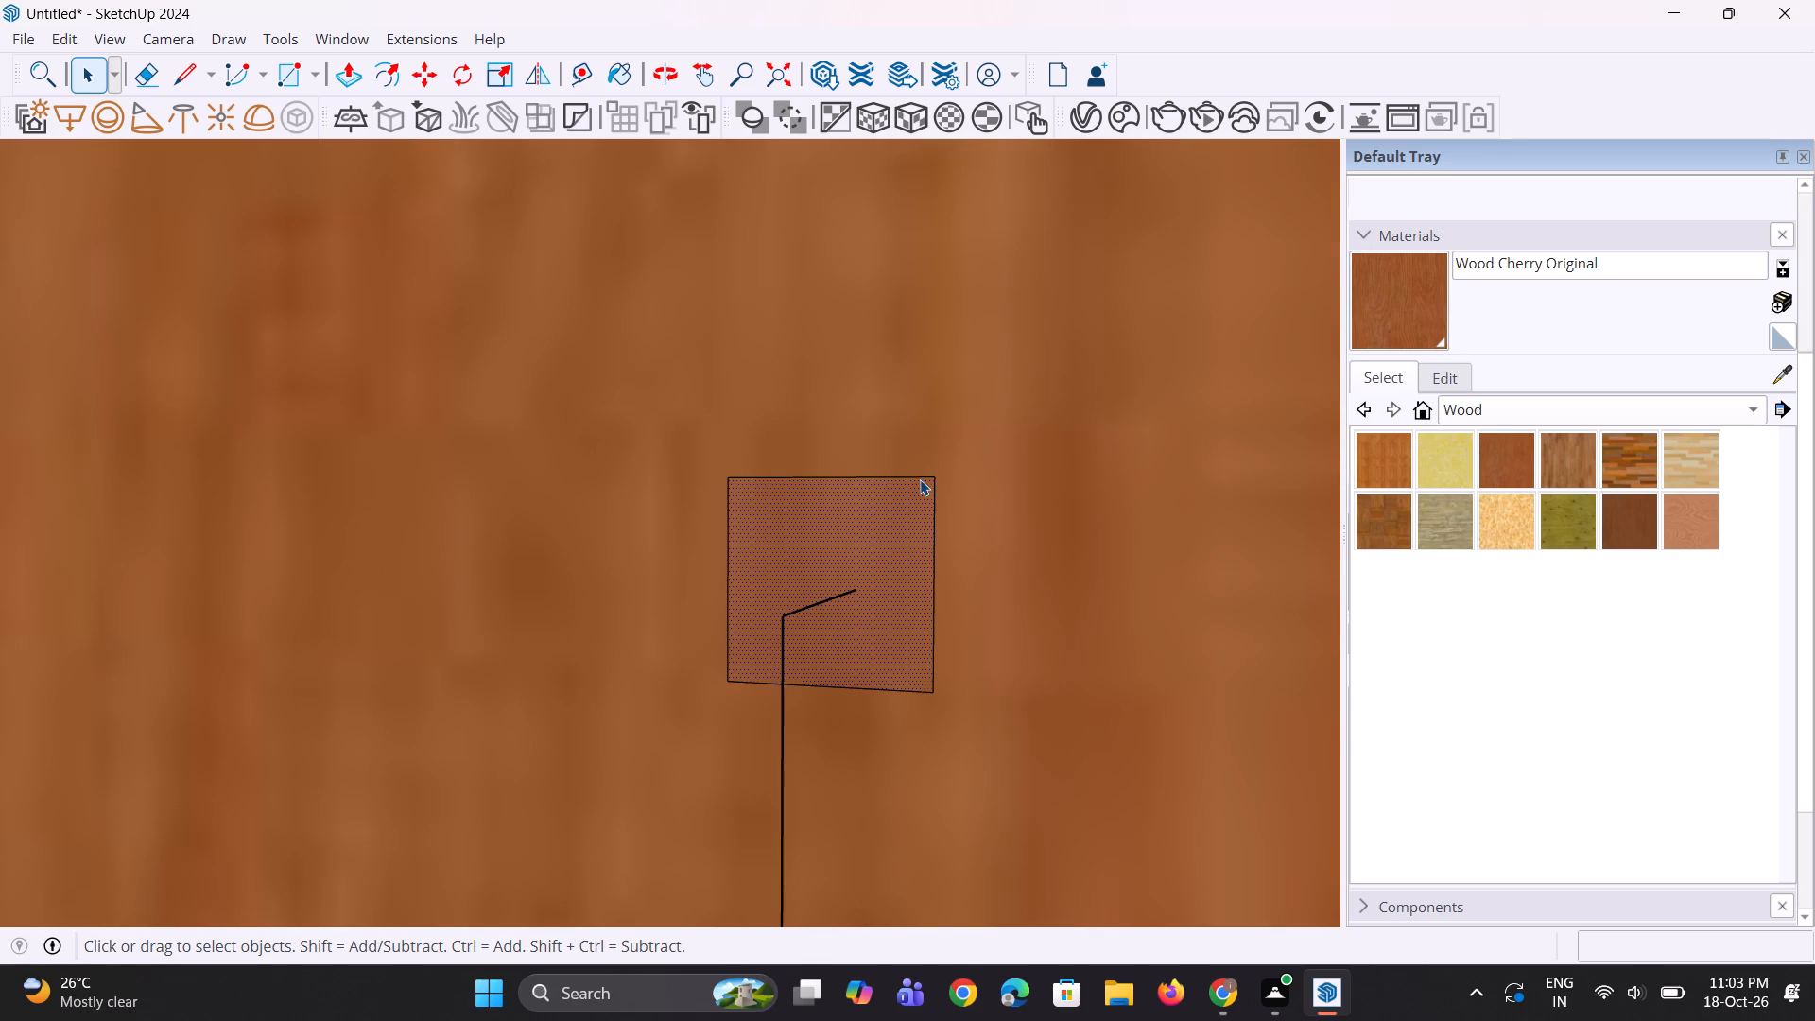
key("m")
scroll(927, 485, "up", 2)
left_click(932, 477)
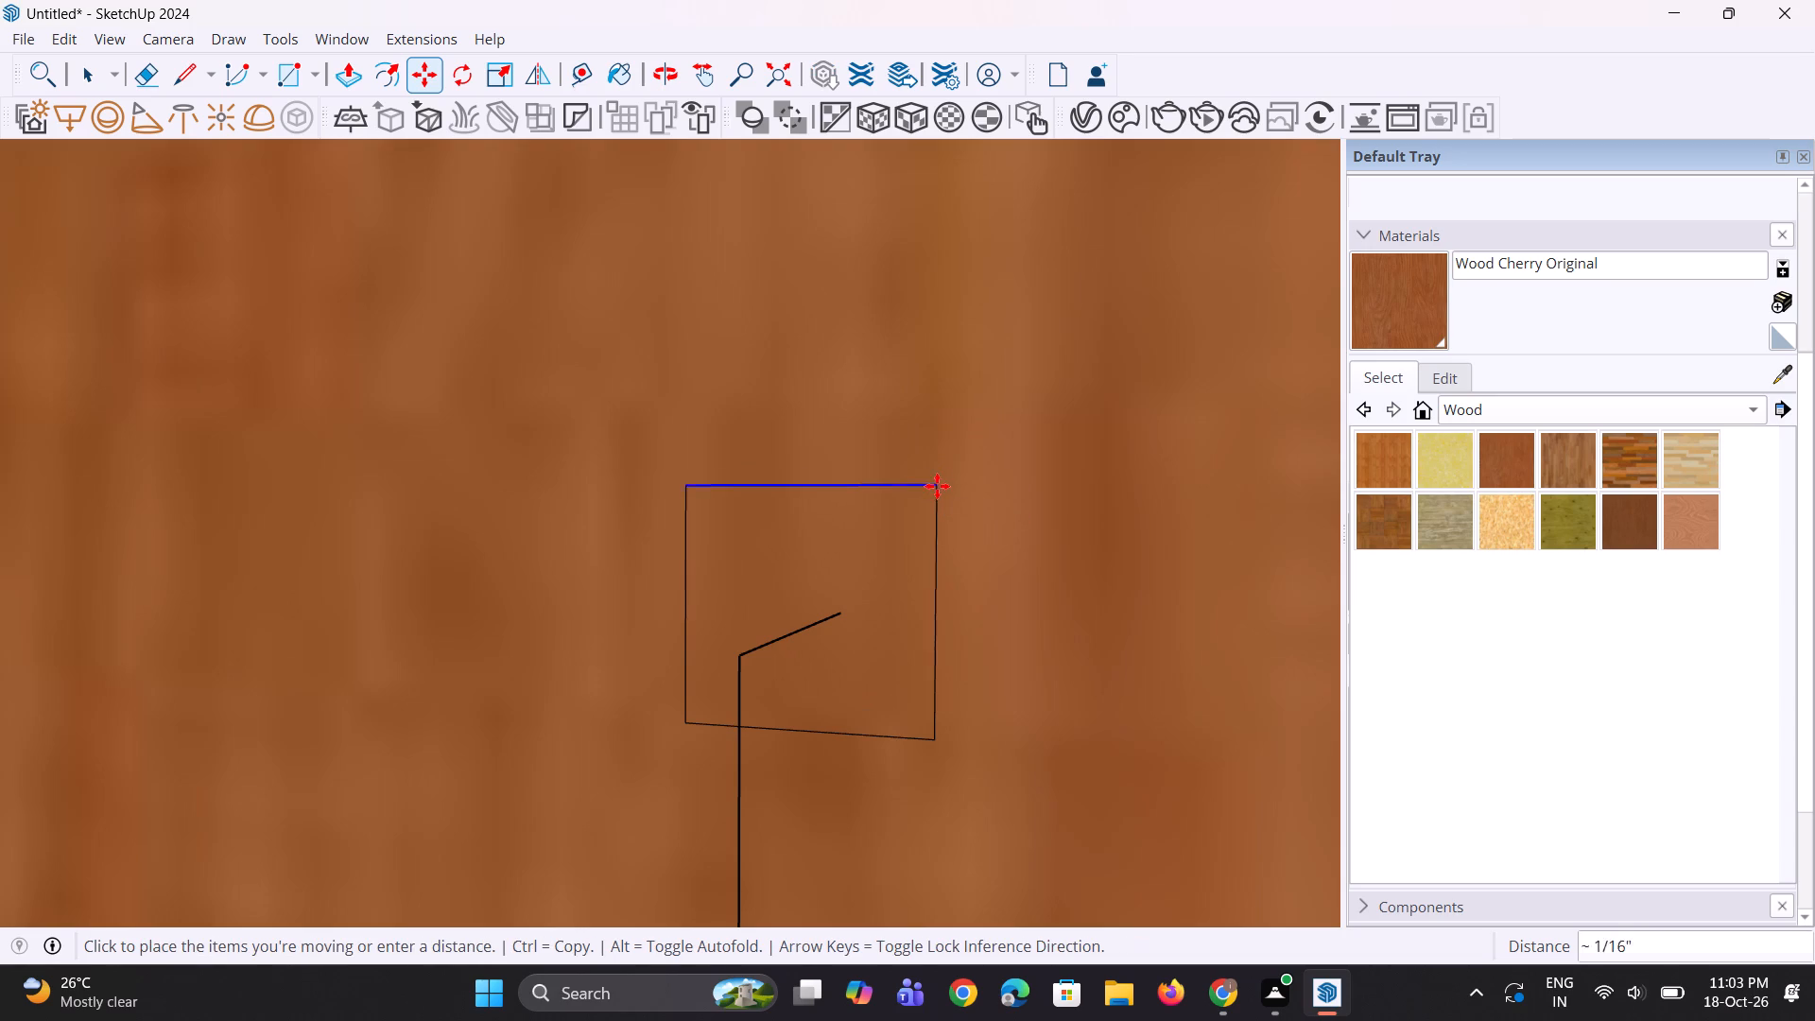
left_click(936, 511)
scroll(818, 546, "down", 4)
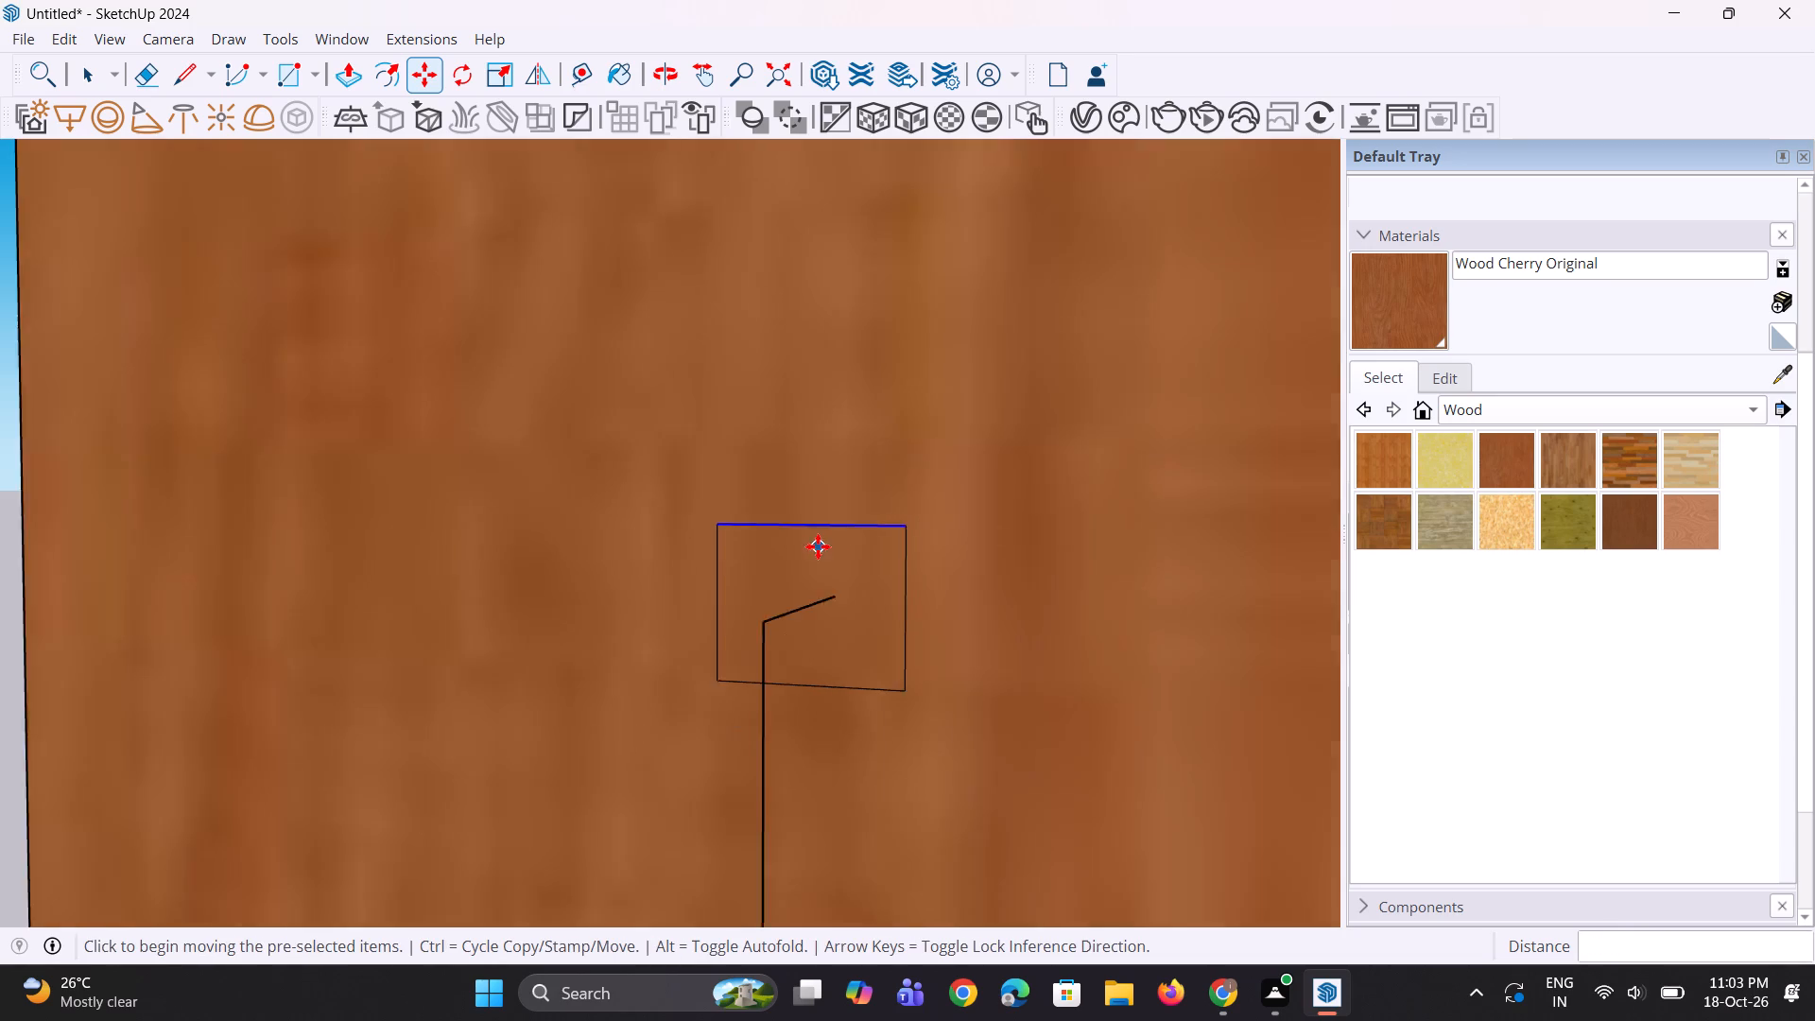
scroll(818, 546, "down", 6)
key("space")
key("space")
Extrude the rectangular profile along the three-segment bracket path with Follow Me to form the door handle.
left_click(805, 576)
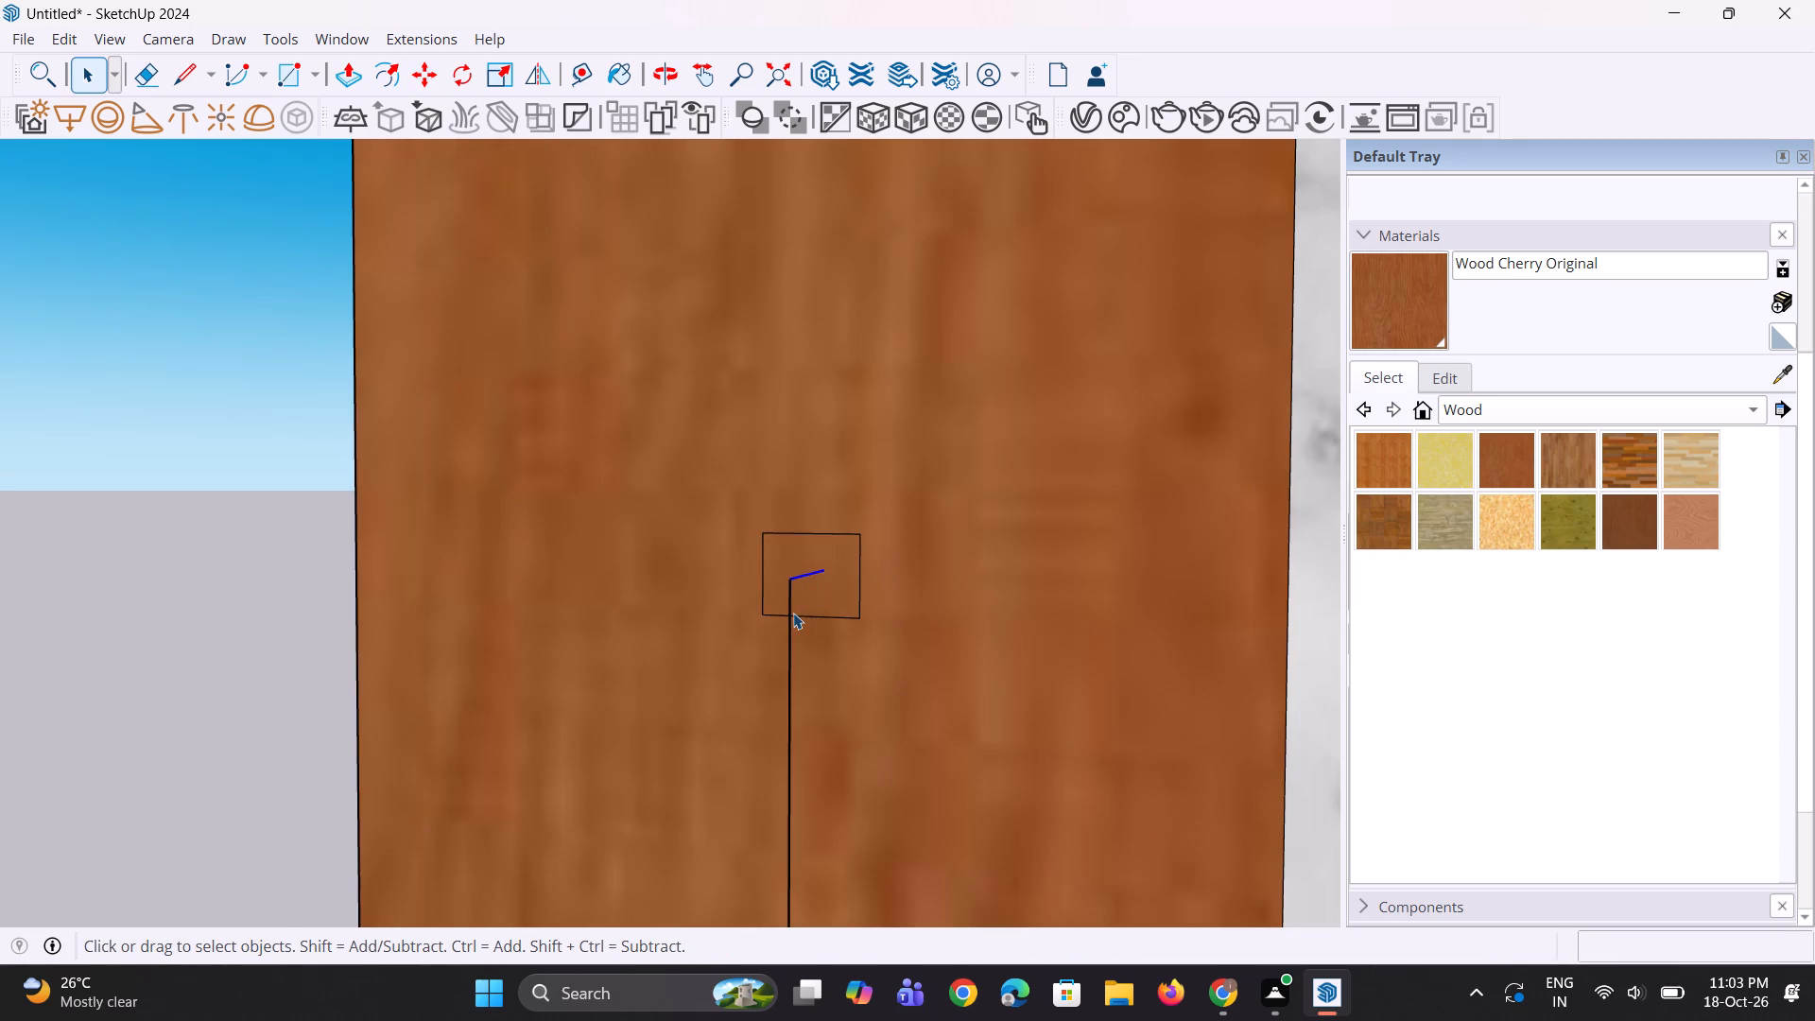
scroll(791, 615, "up", 1)
left_click(791, 615, "ctrl")
scroll(768, 562, "down", 11)
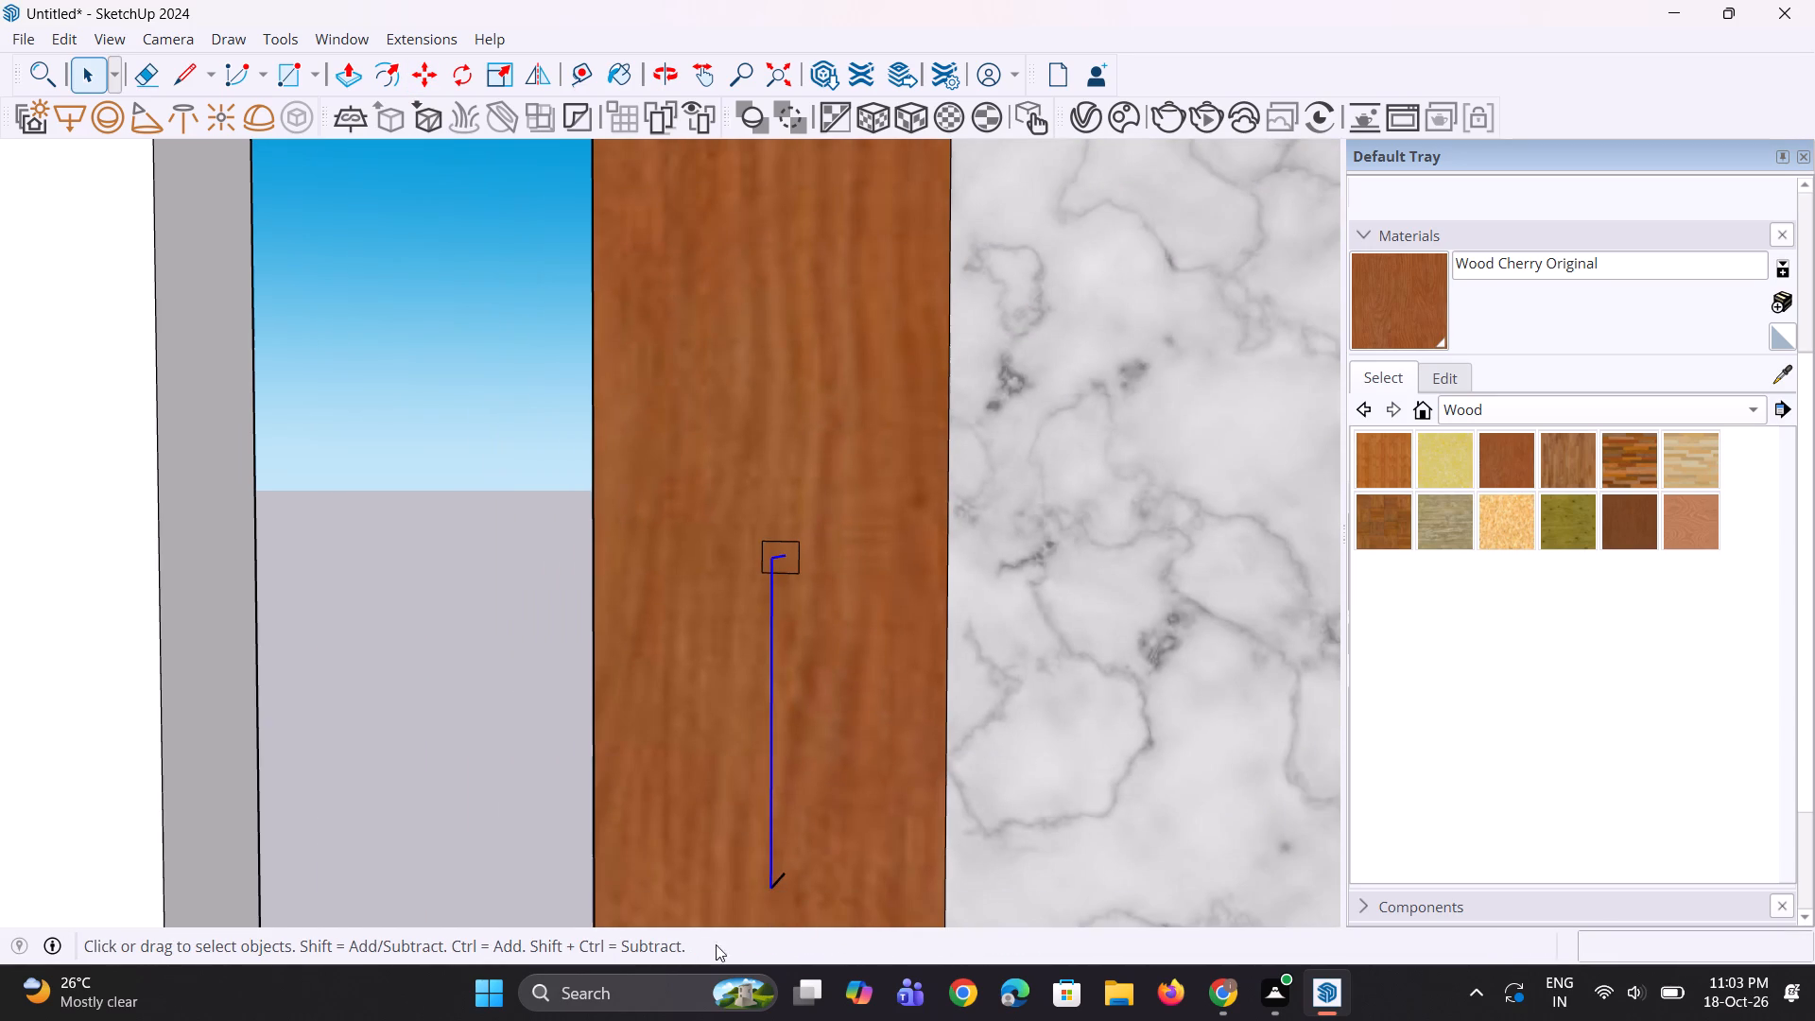
scroll(758, 886, "up", 11)
left_click(800, 888, "ctrl")
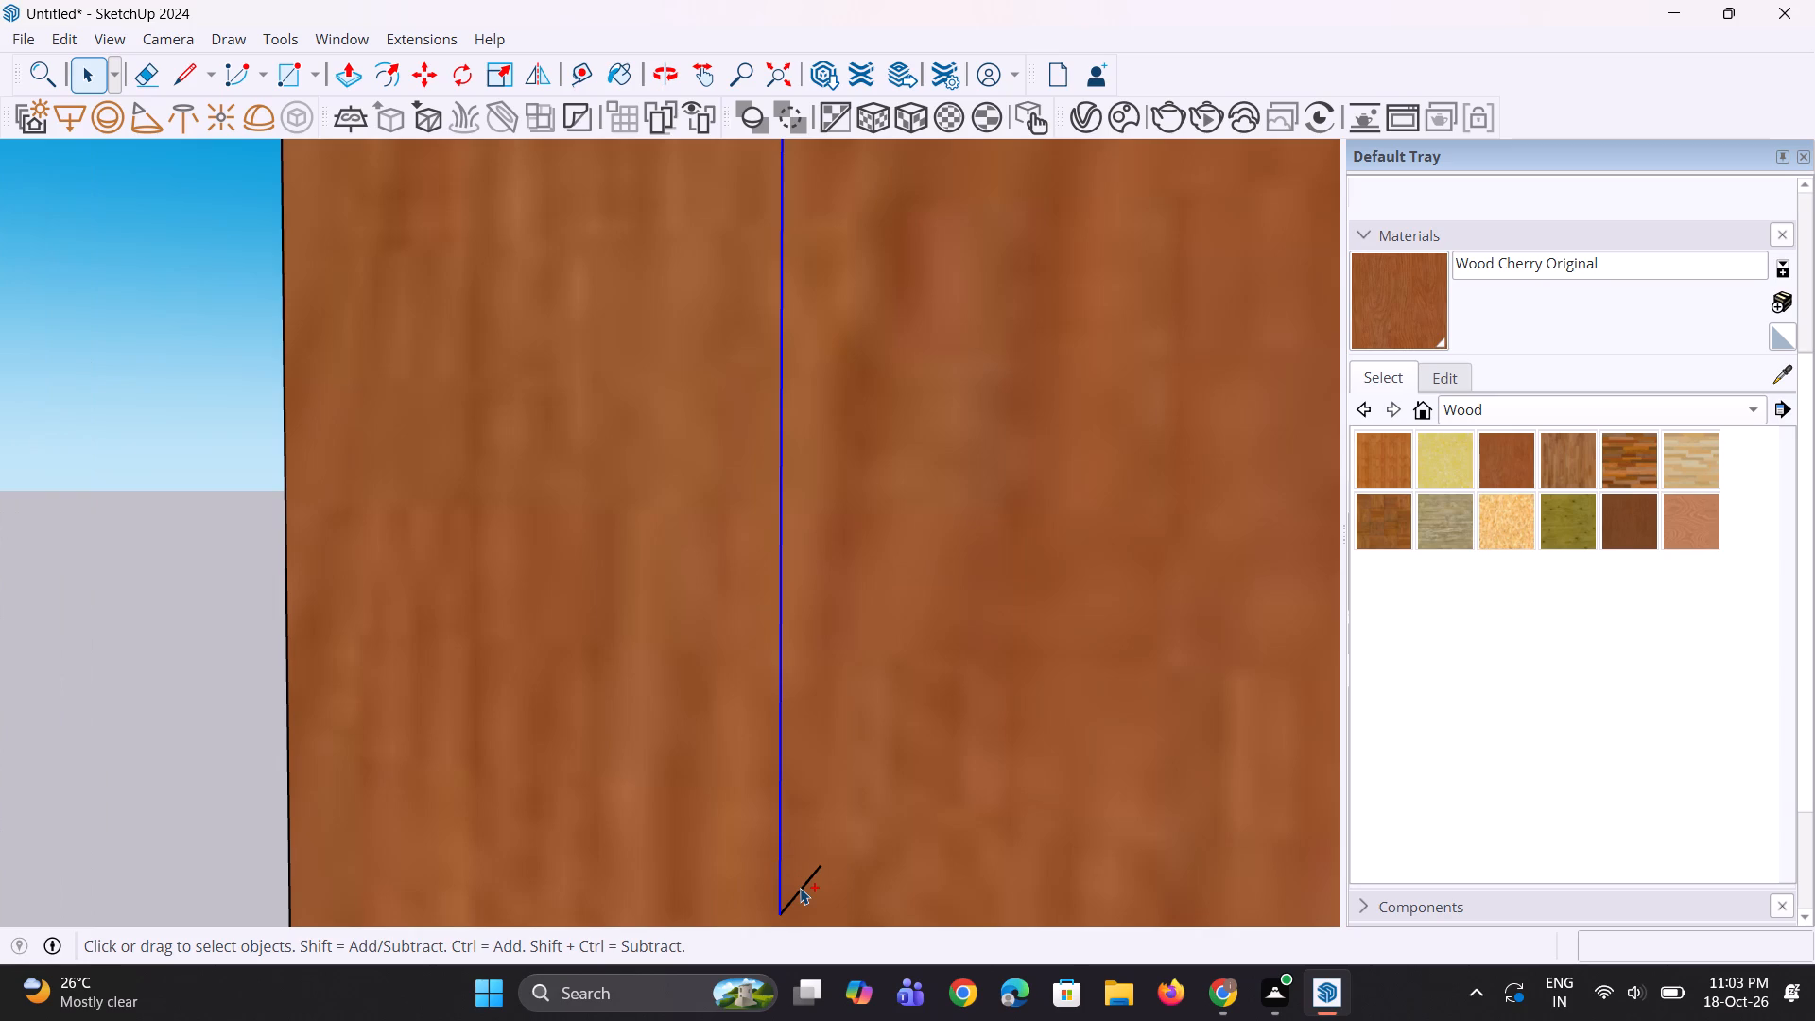
left_click(60, 72)
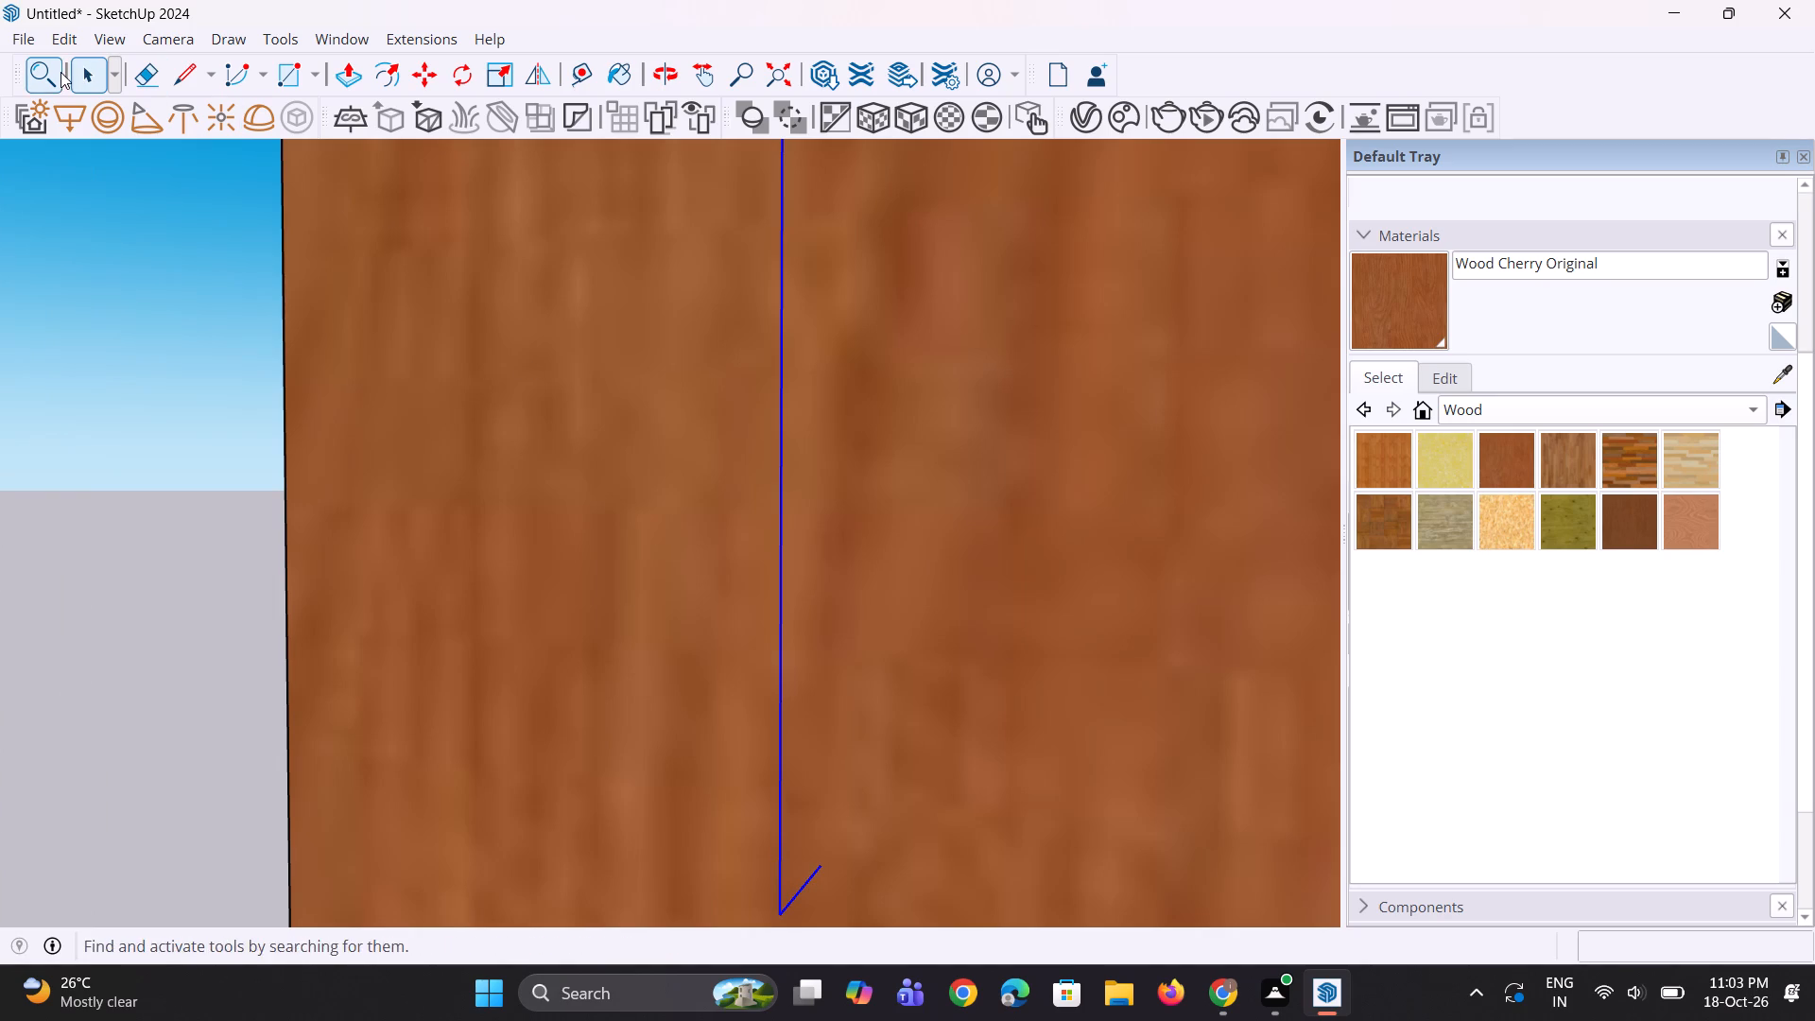
key("f")
key("o")
key("l")
key("l")
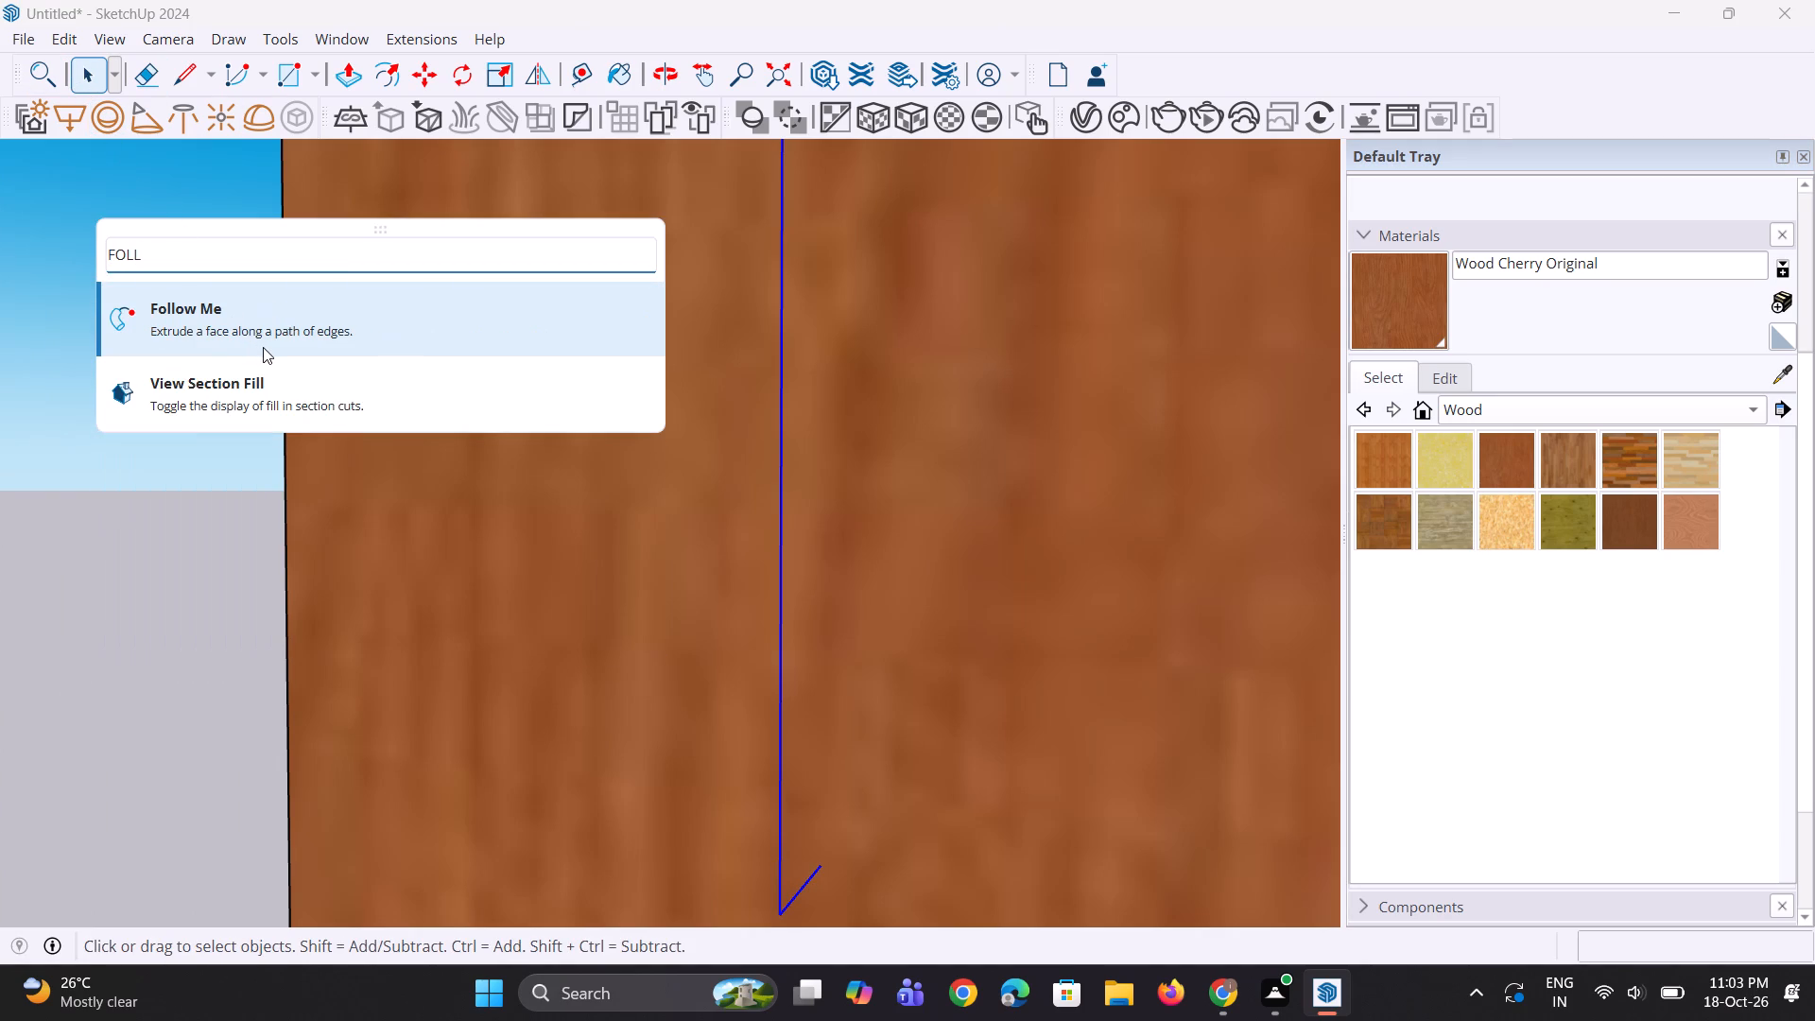
left_click(306, 329)
scroll(684, 592, "down", 2)
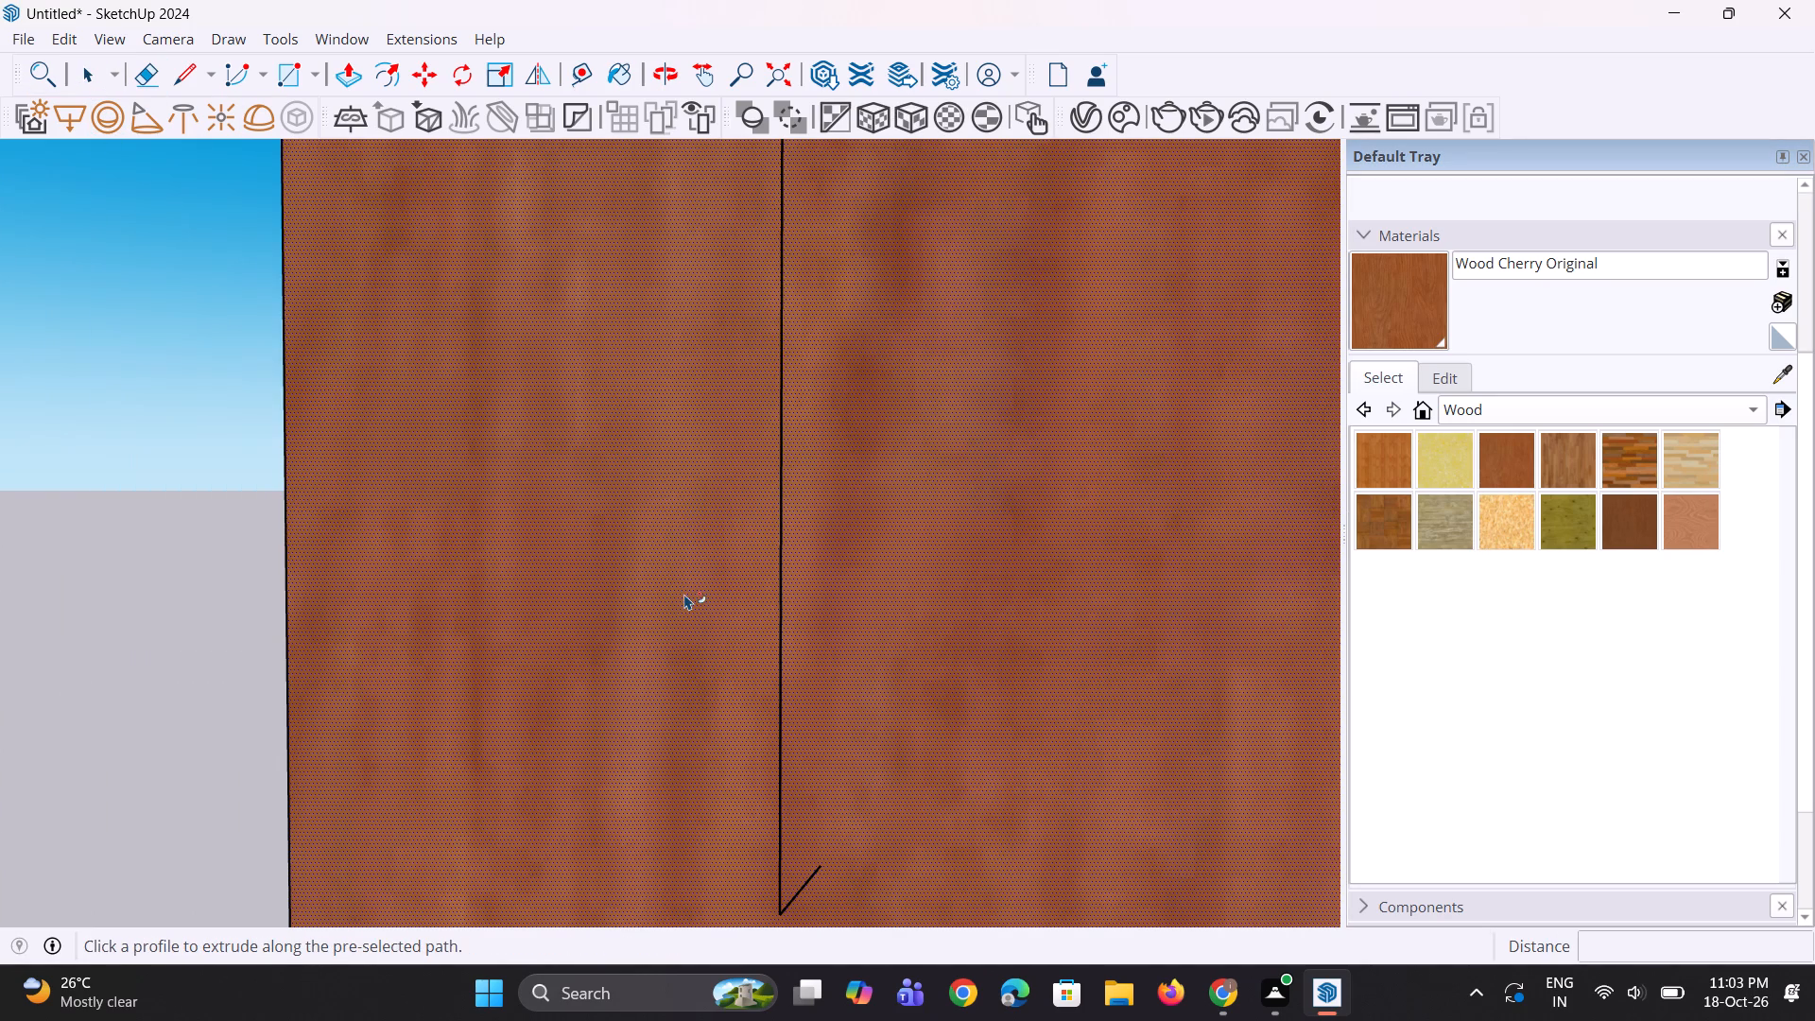
scroll(684, 594, "down", 10)
left_click(749, 376)
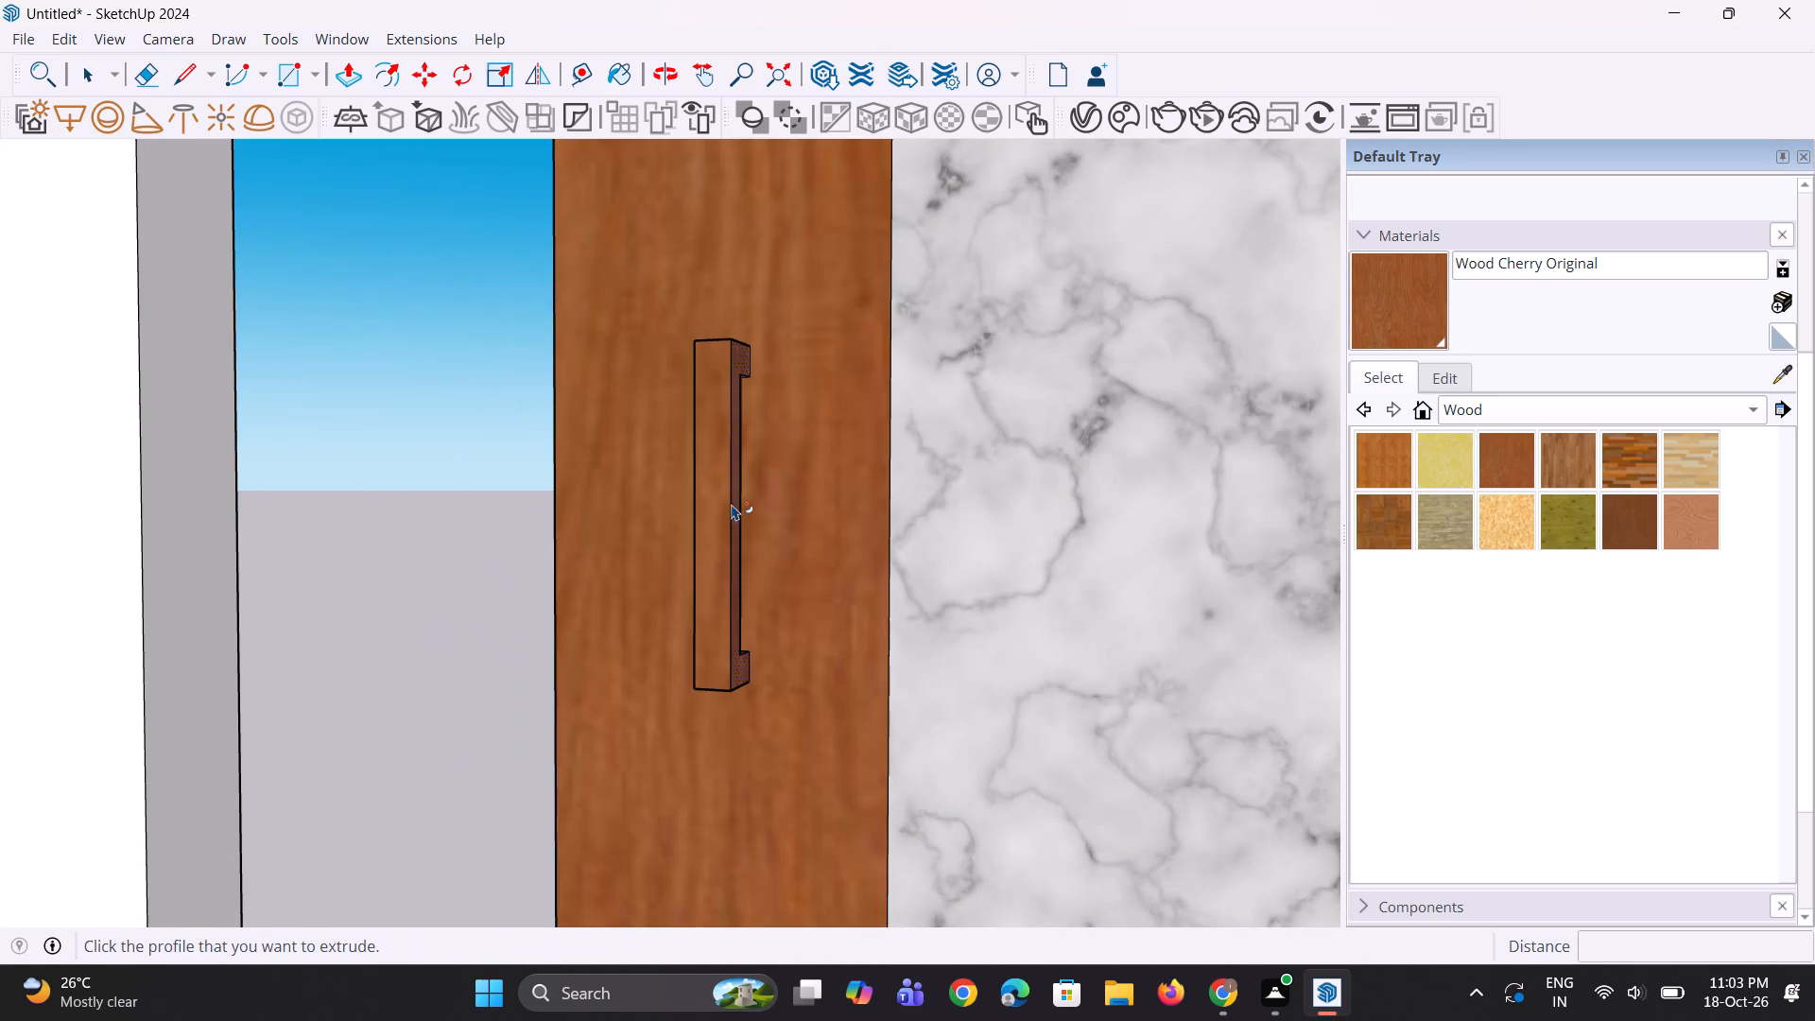
scroll(750, 537, "down", 5)
middle_click_drag(758, 546, 785, 597)
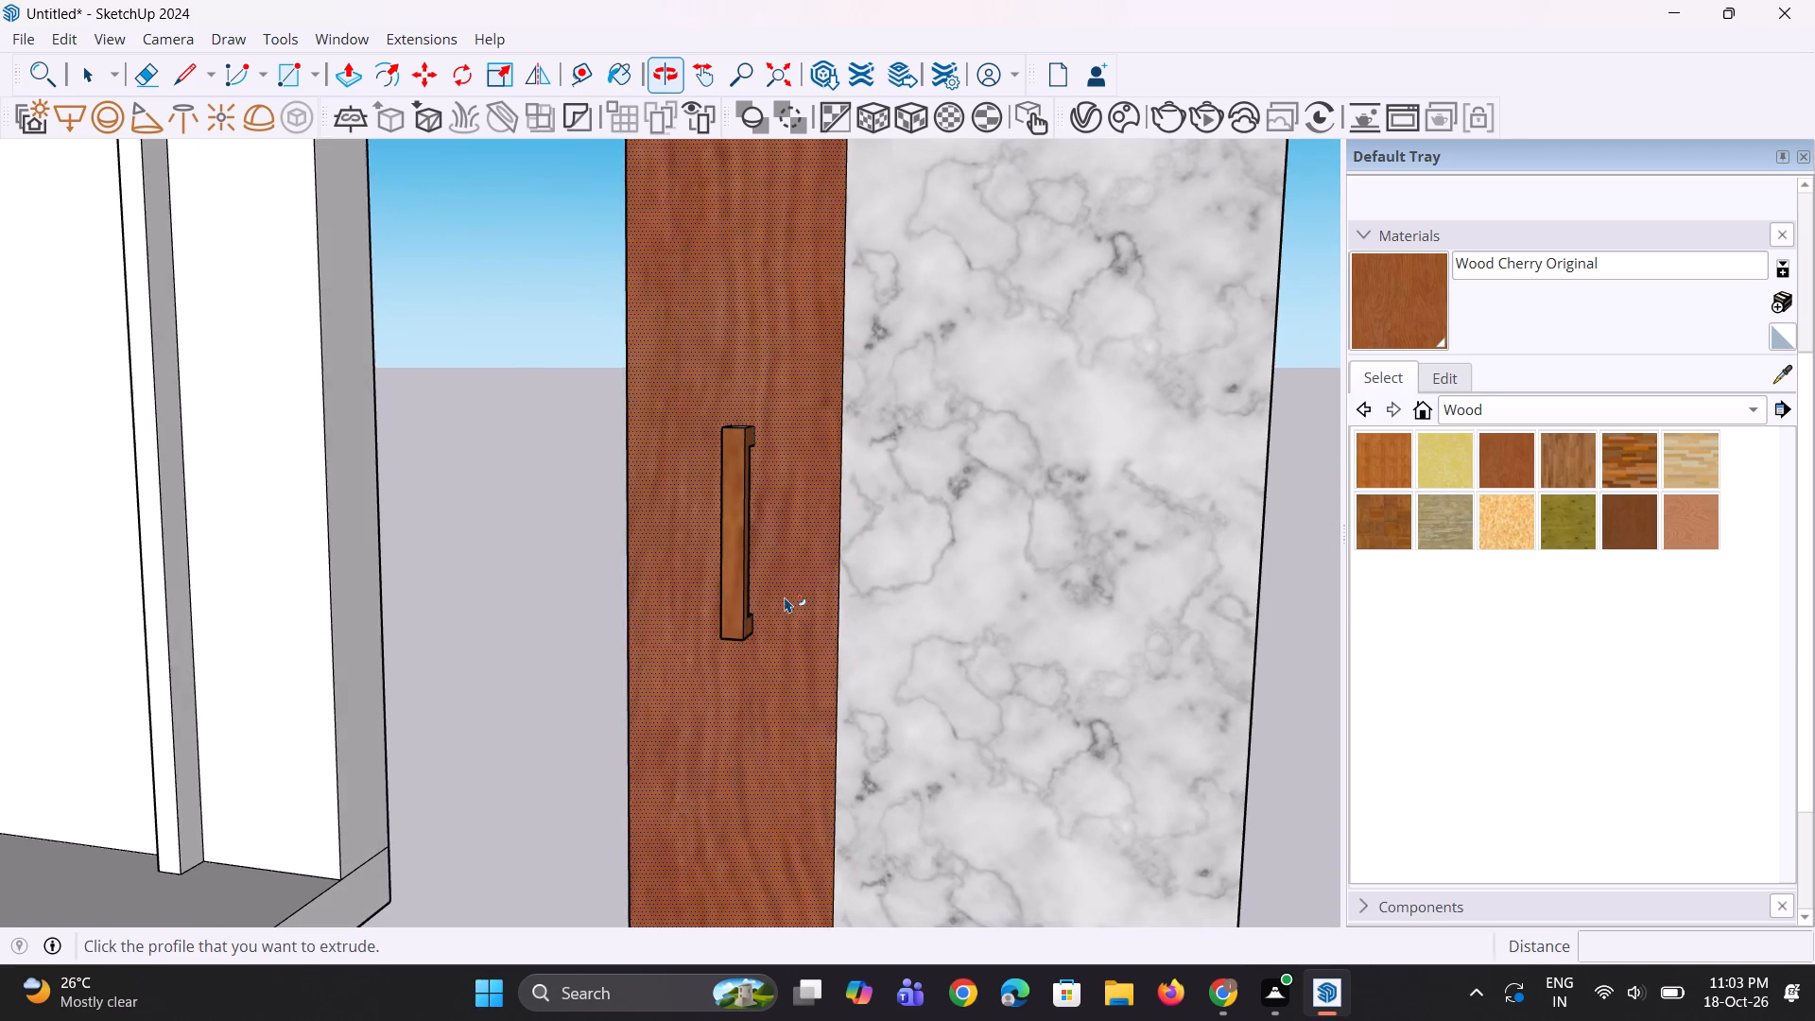
scroll(788, 594, "down", 5)
middle_click_drag(788, 594, 924, 594)
key("space")
key("space")
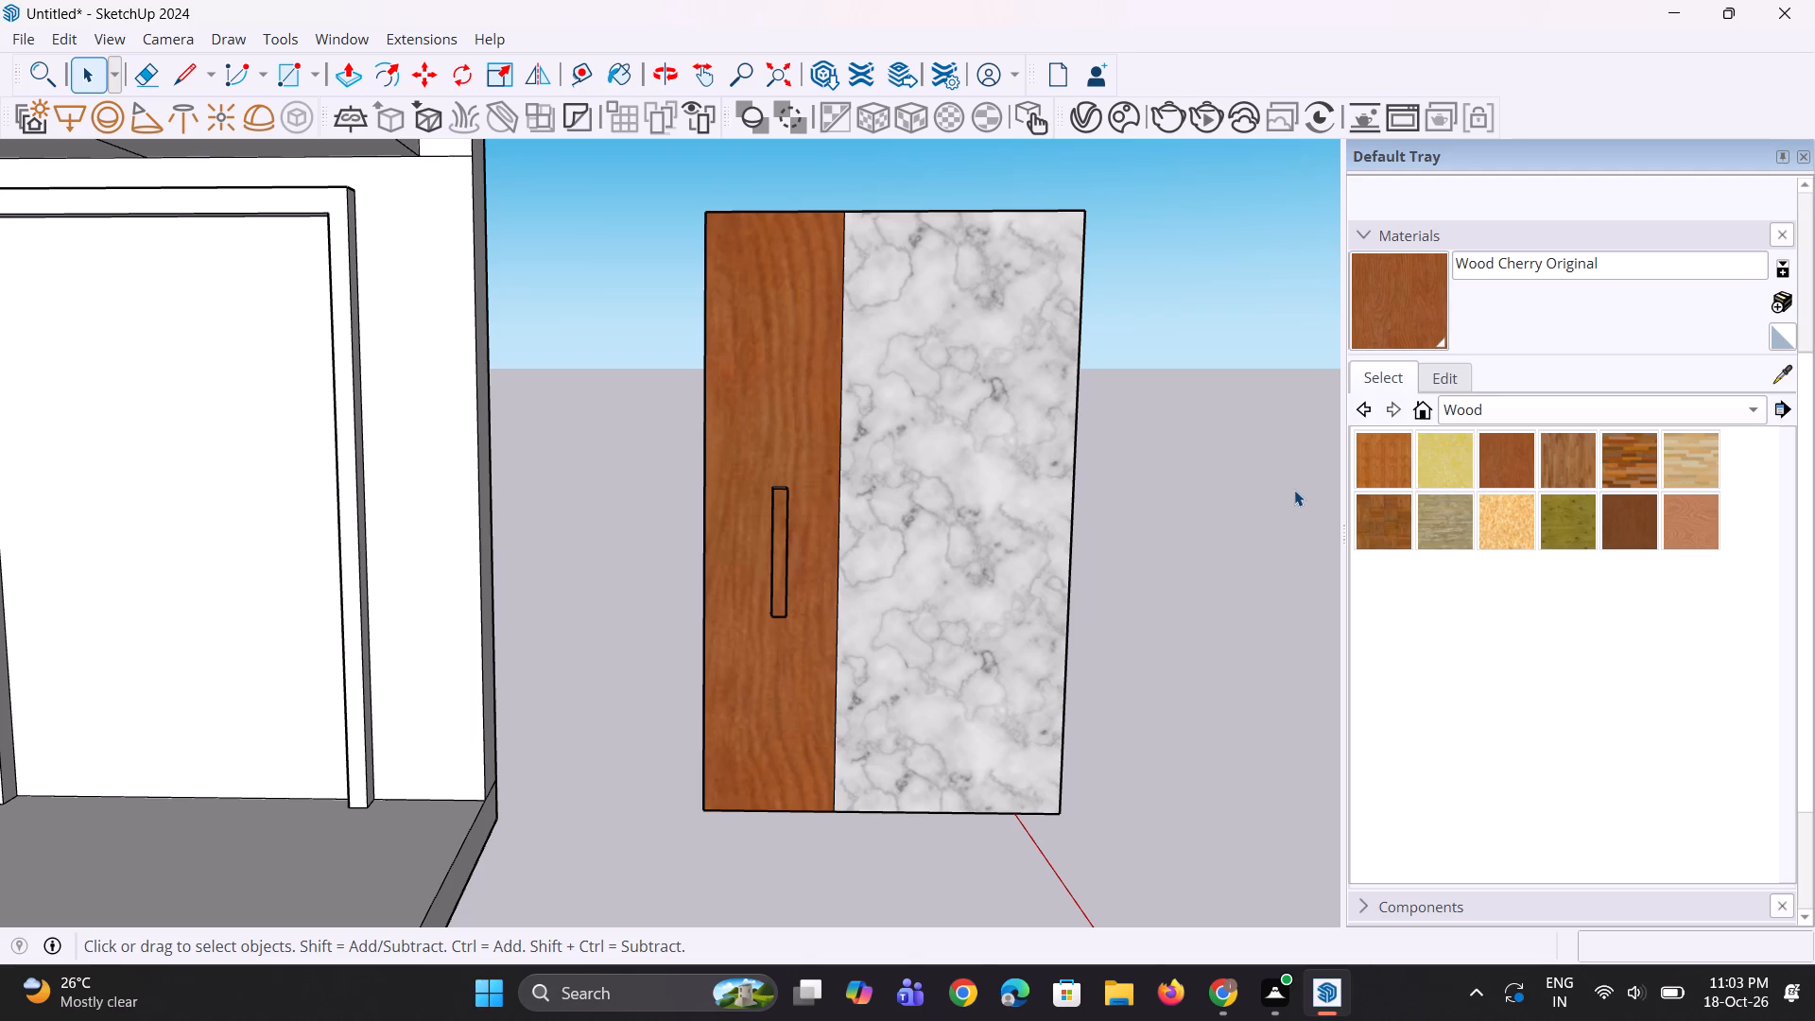
Paint the handle's front face with the dark grey Color M07 from the Colors collection.
left_click(1486, 404)
left_click(1512, 168)
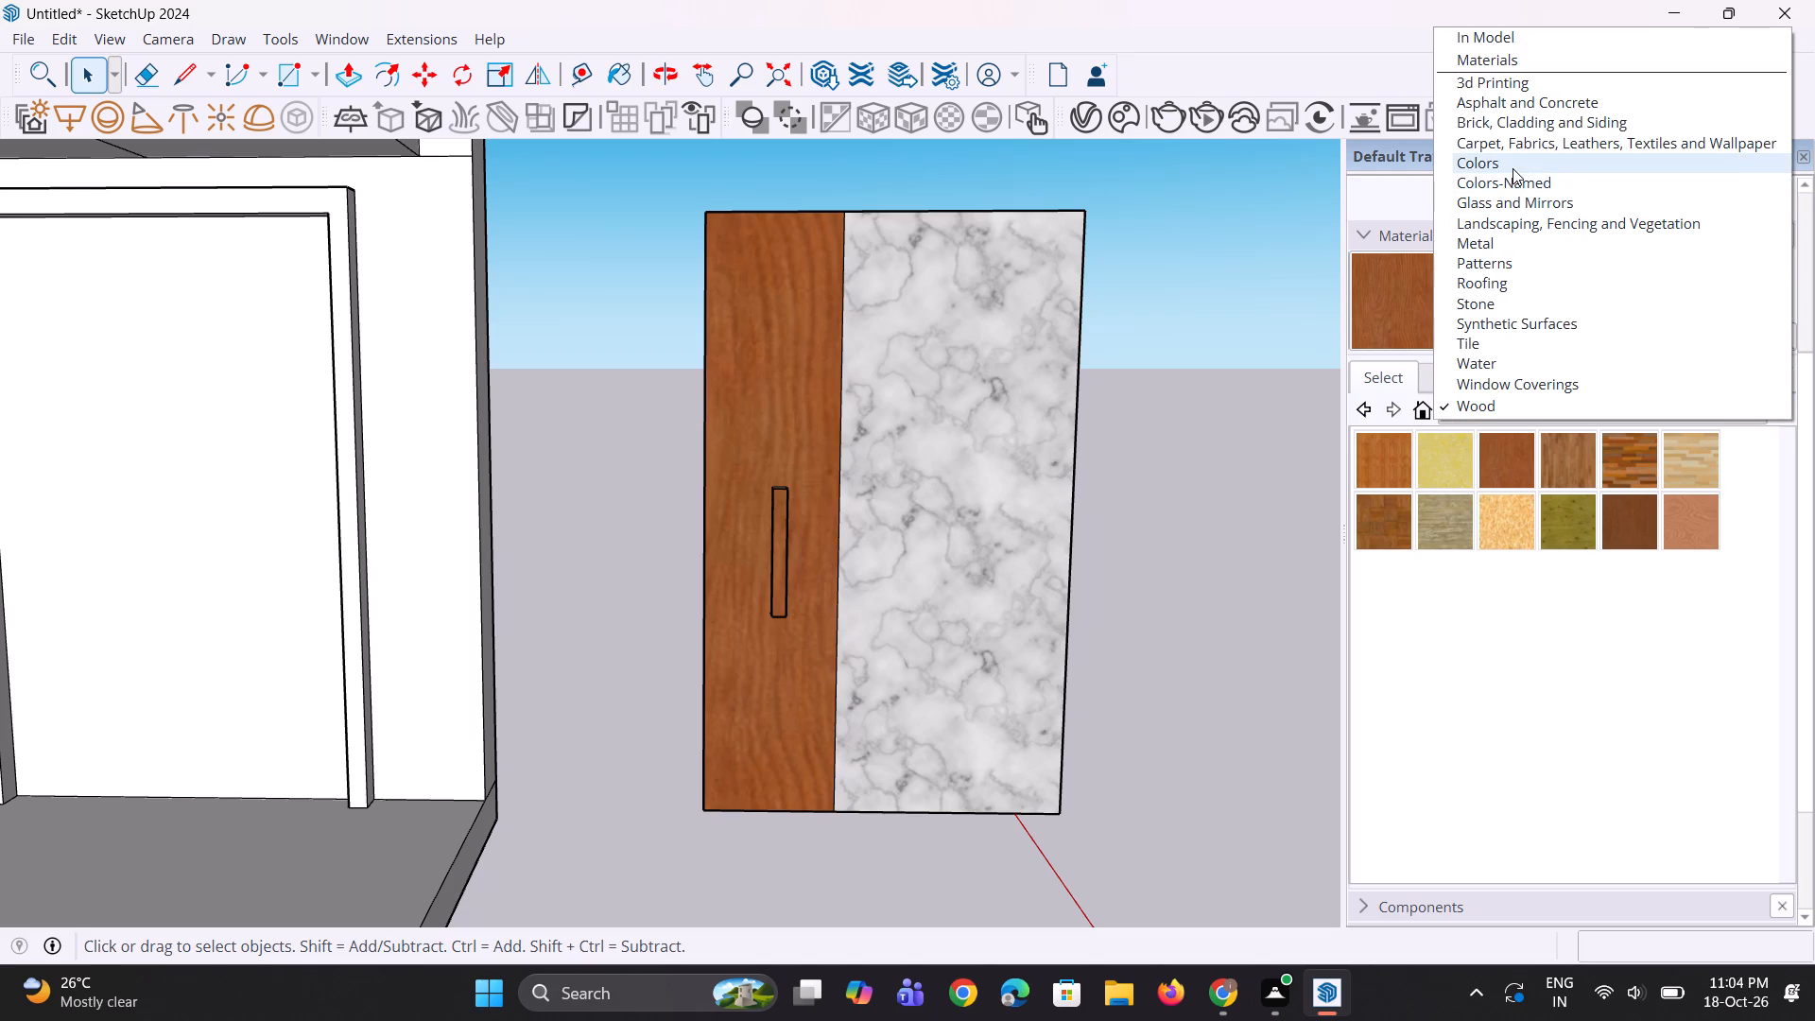
scroll(1484, 612, "down", 11)
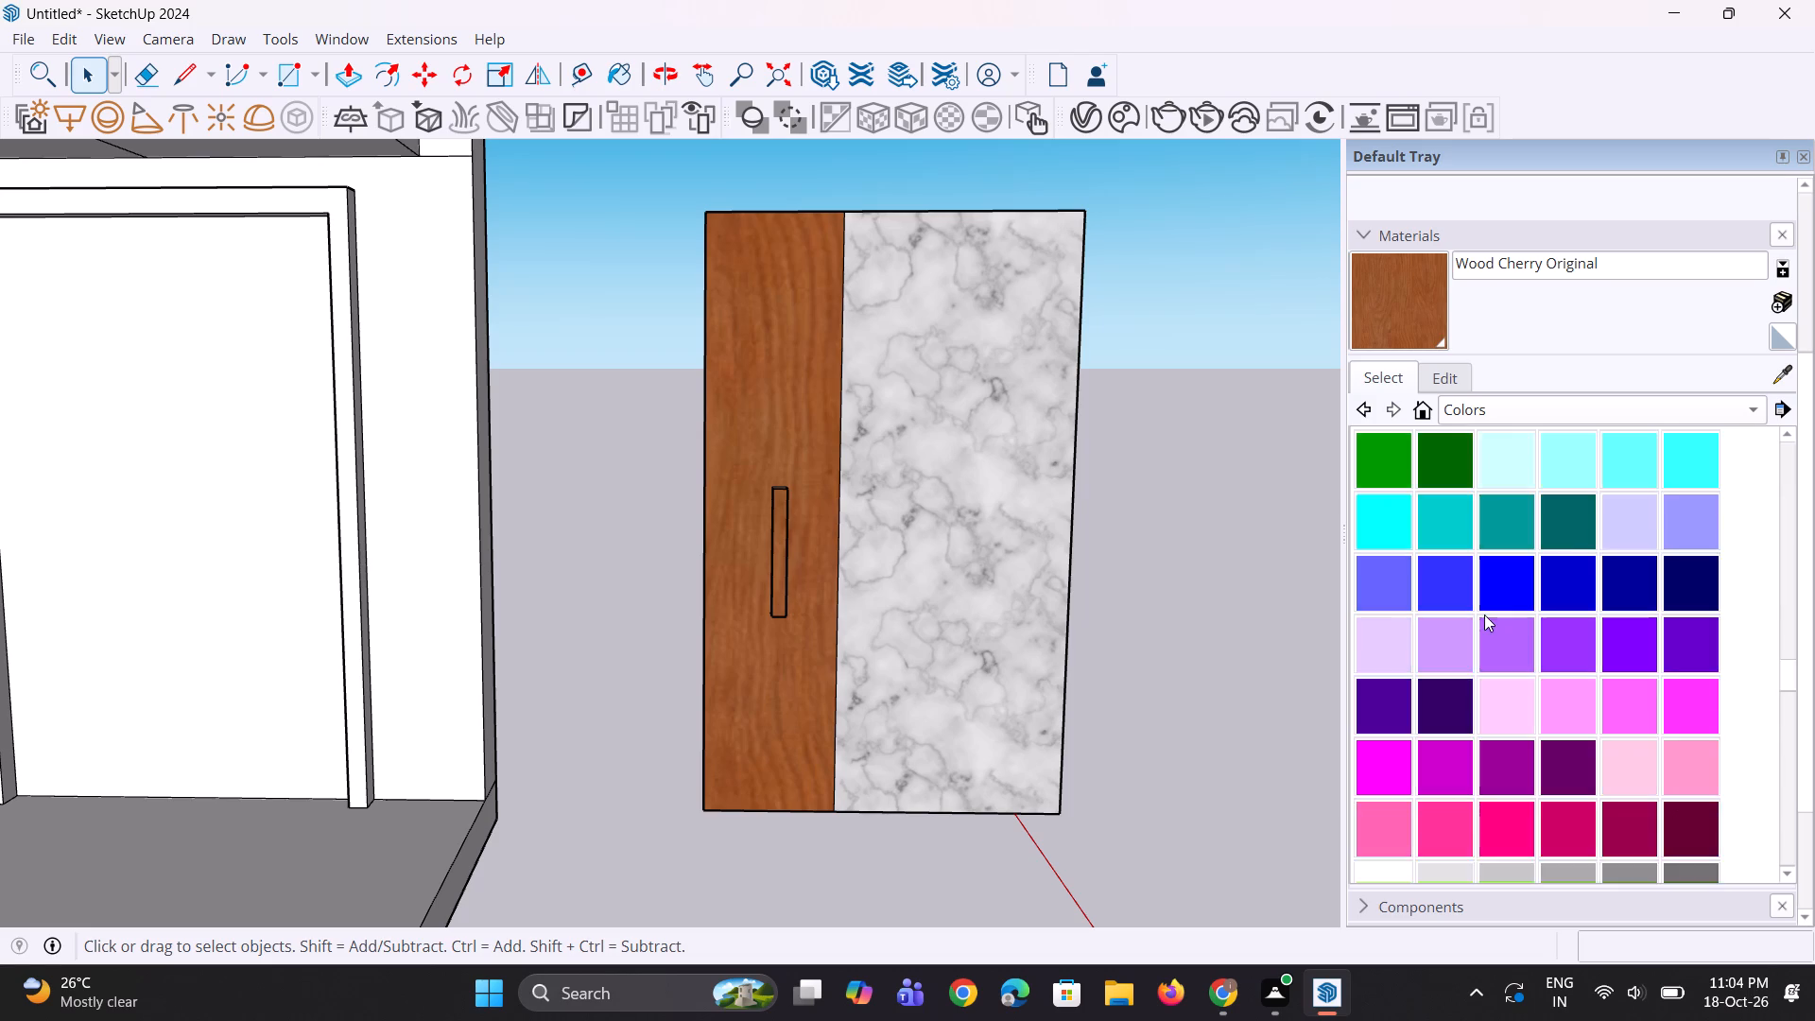
scroll(1484, 614, "down", 6)
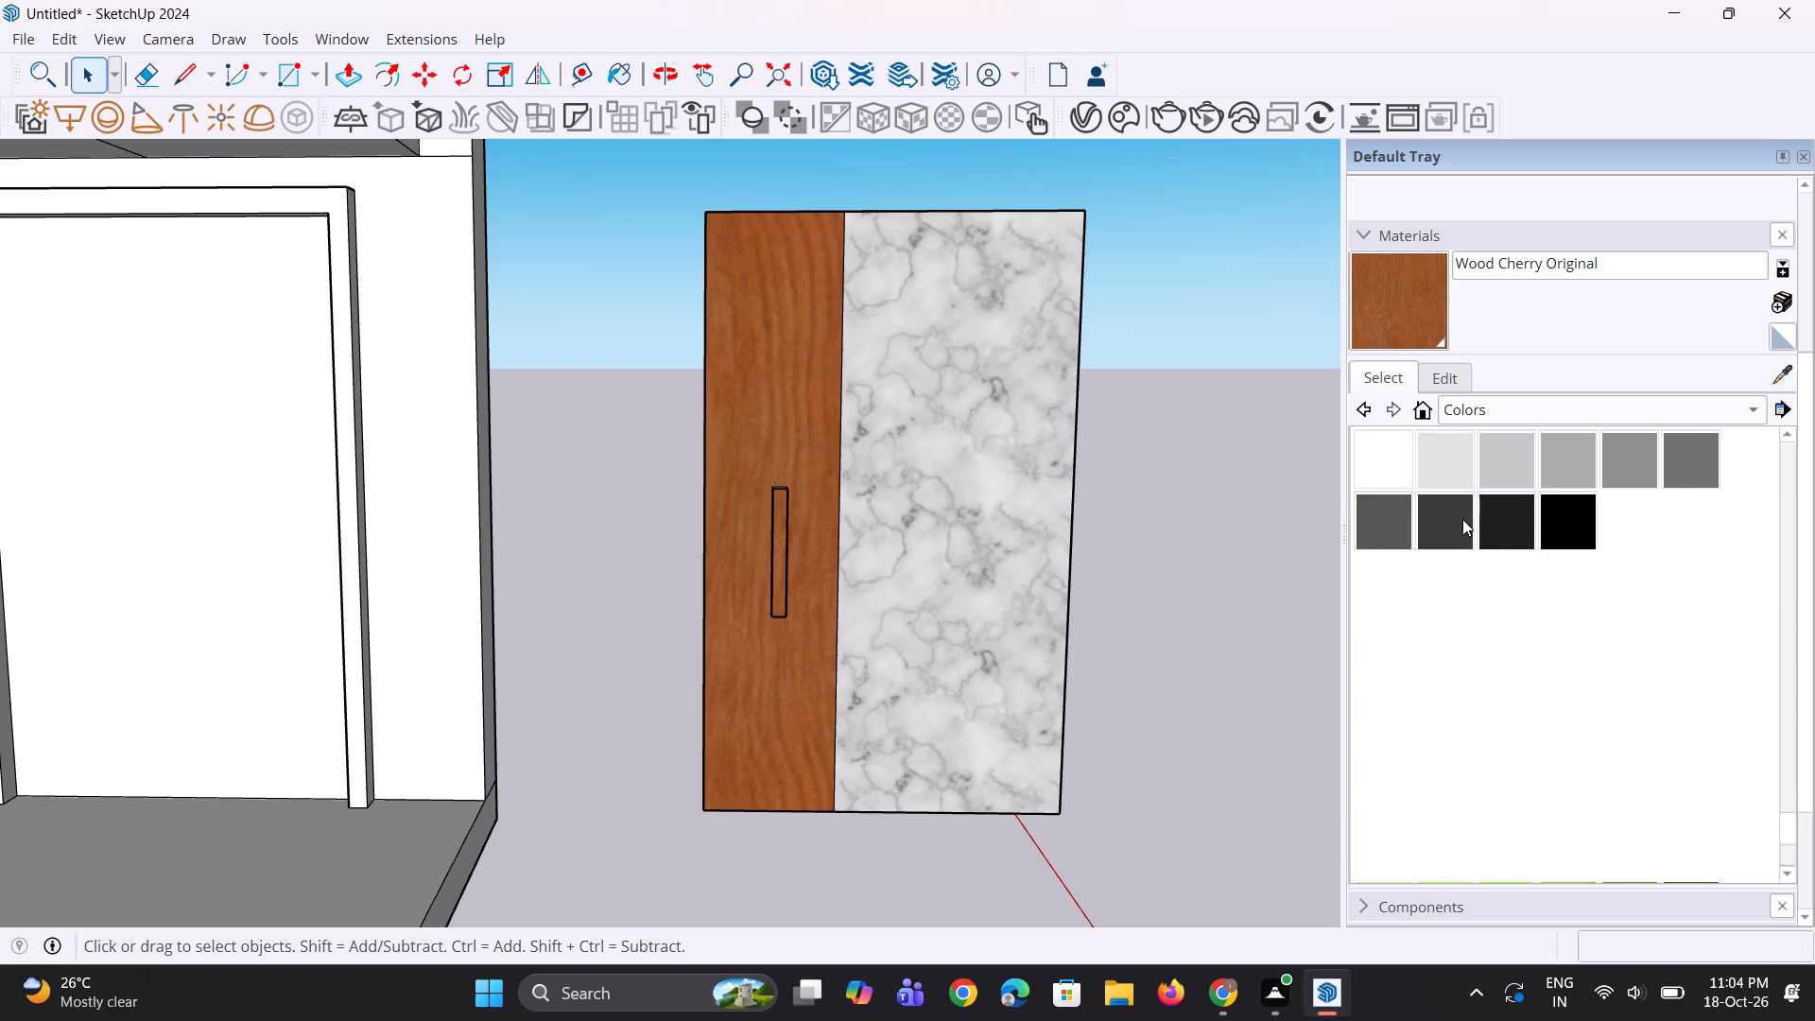
left_click(1462, 519)
scroll(788, 581, "up", 6)
left_click(776, 576)
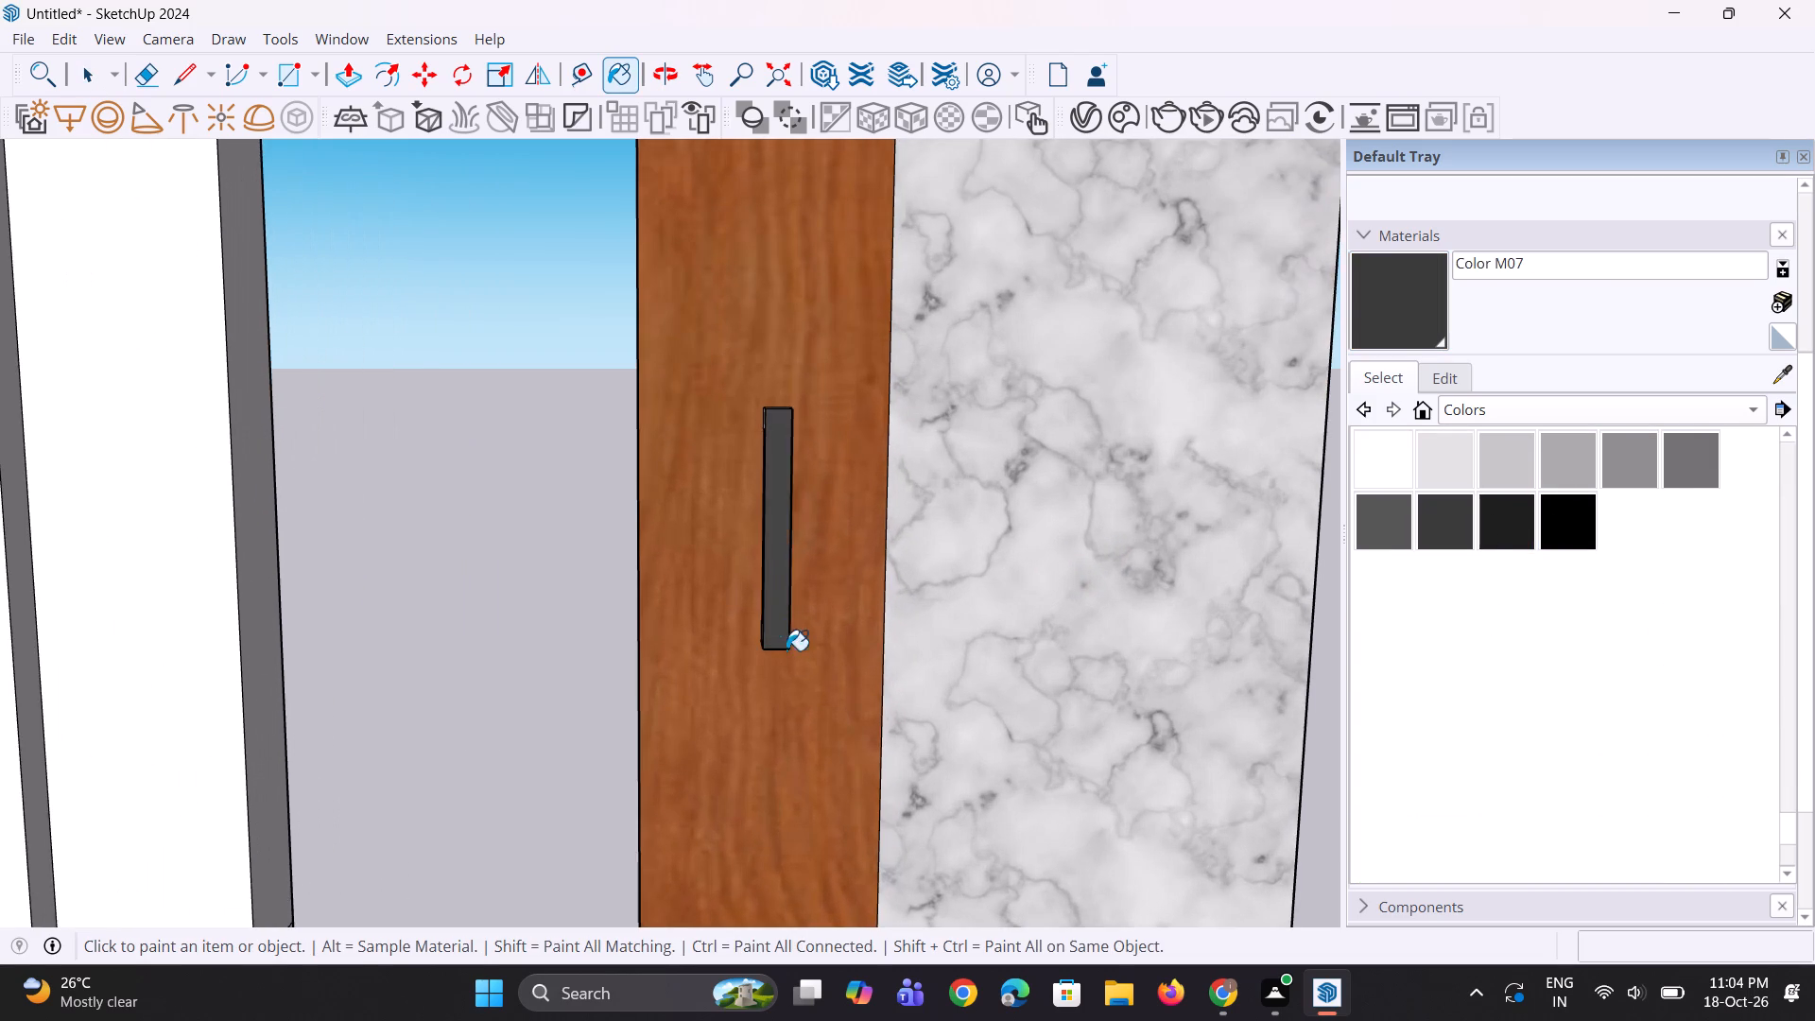
Paint the handle's side faces and the exposed faces around its lower bracket with dark grey Color M07.
middle_click_drag(786, 650, 991, 654)
scroll(730, 591, "up", 6)
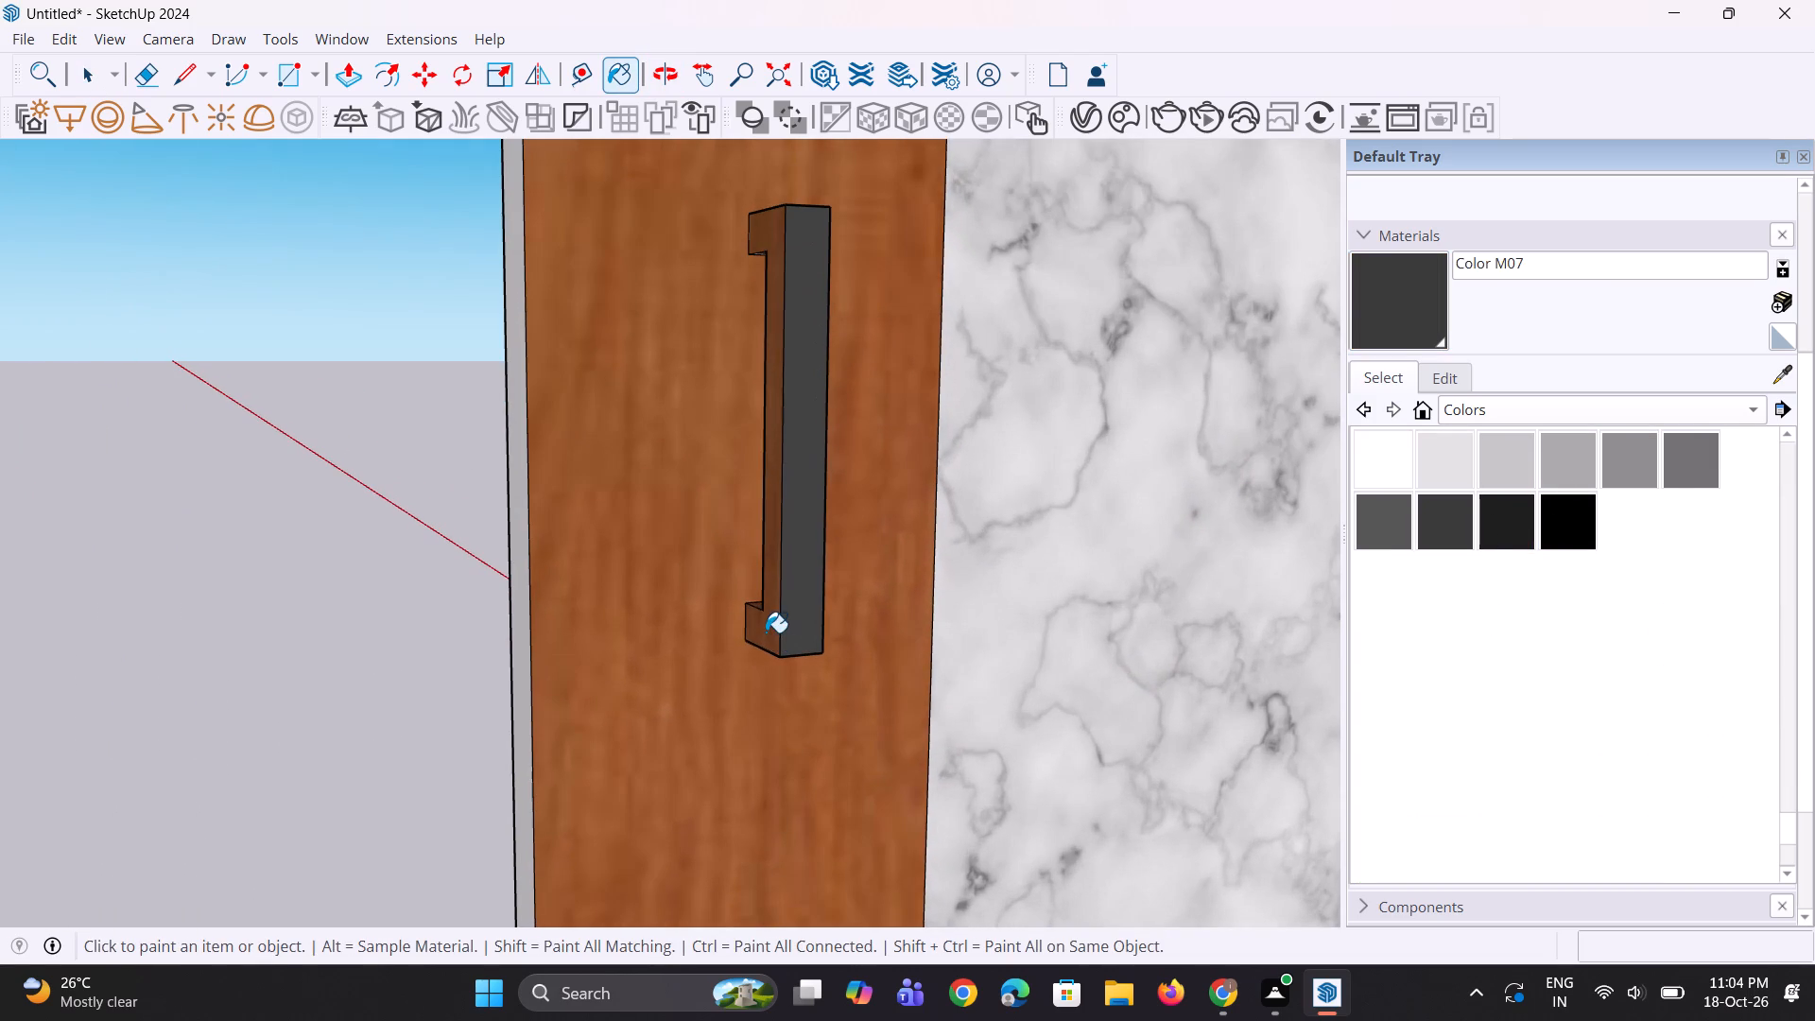
left_click(766, 632)
middle_click_drag(772, 624, 812, 686)
scroll(766, 609, "up", 3)
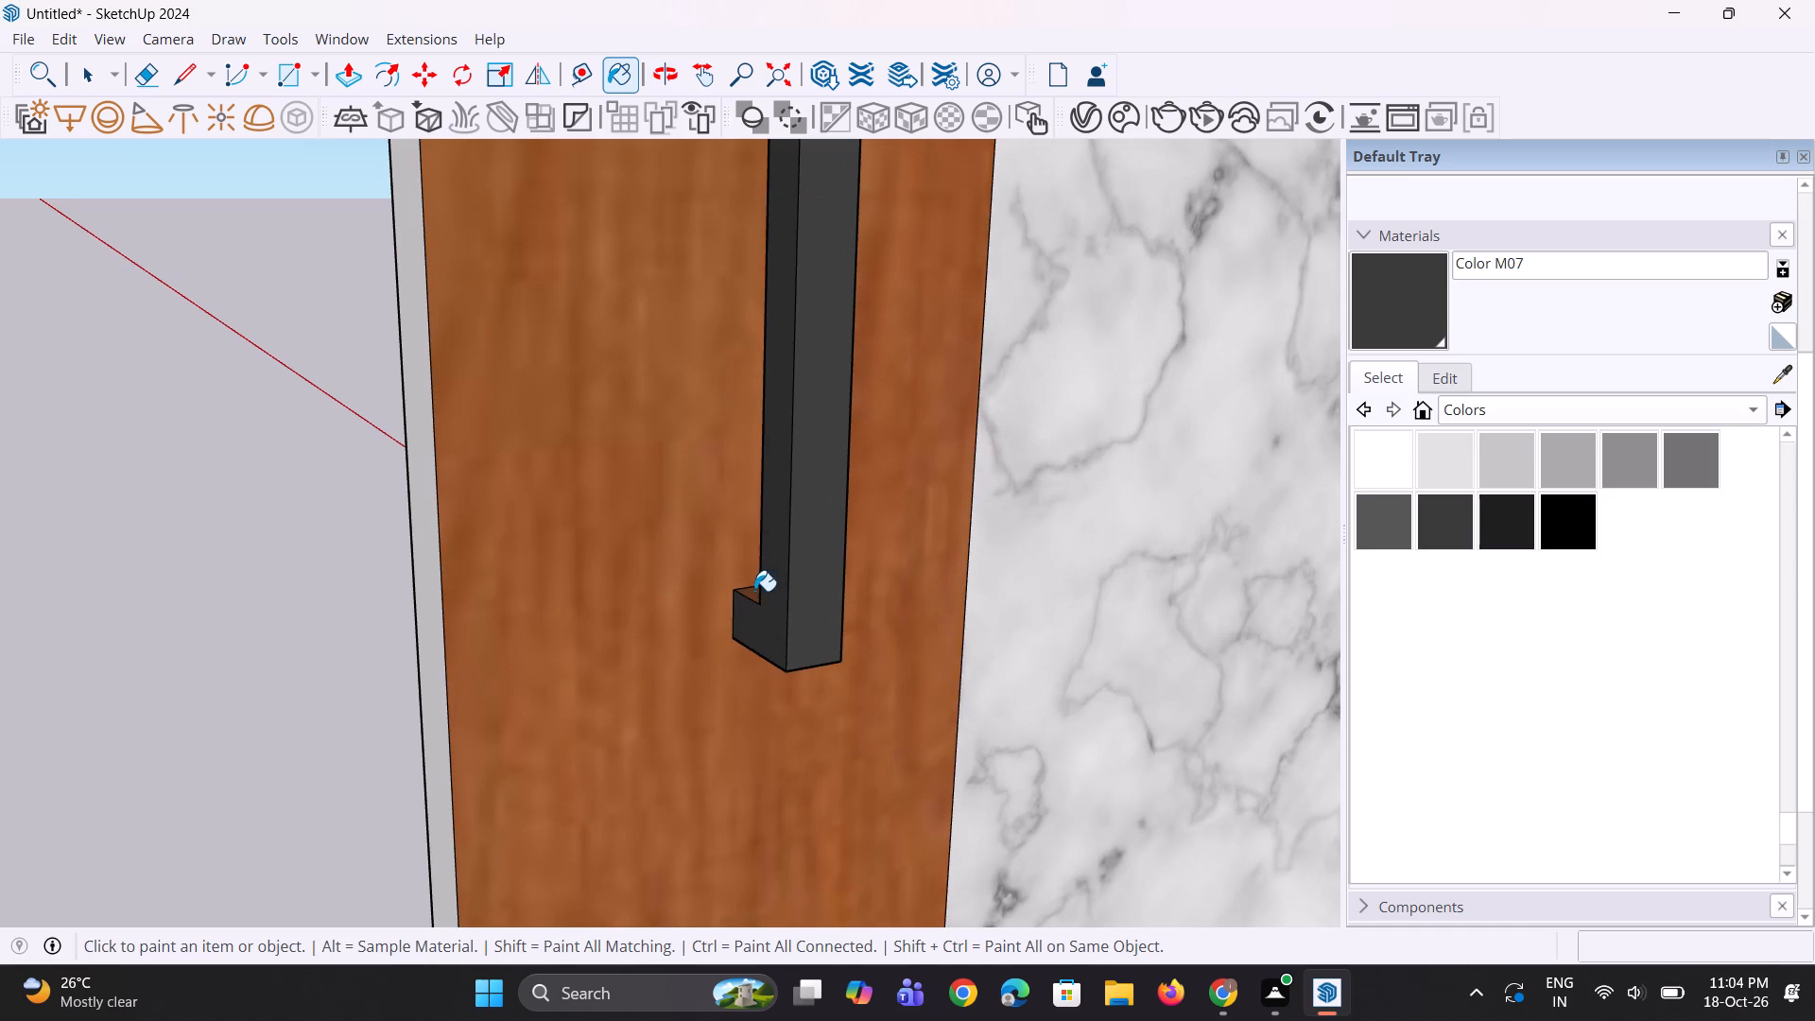
left_click(754, 591)
middle_click_drag(838, 634, 343, 627)
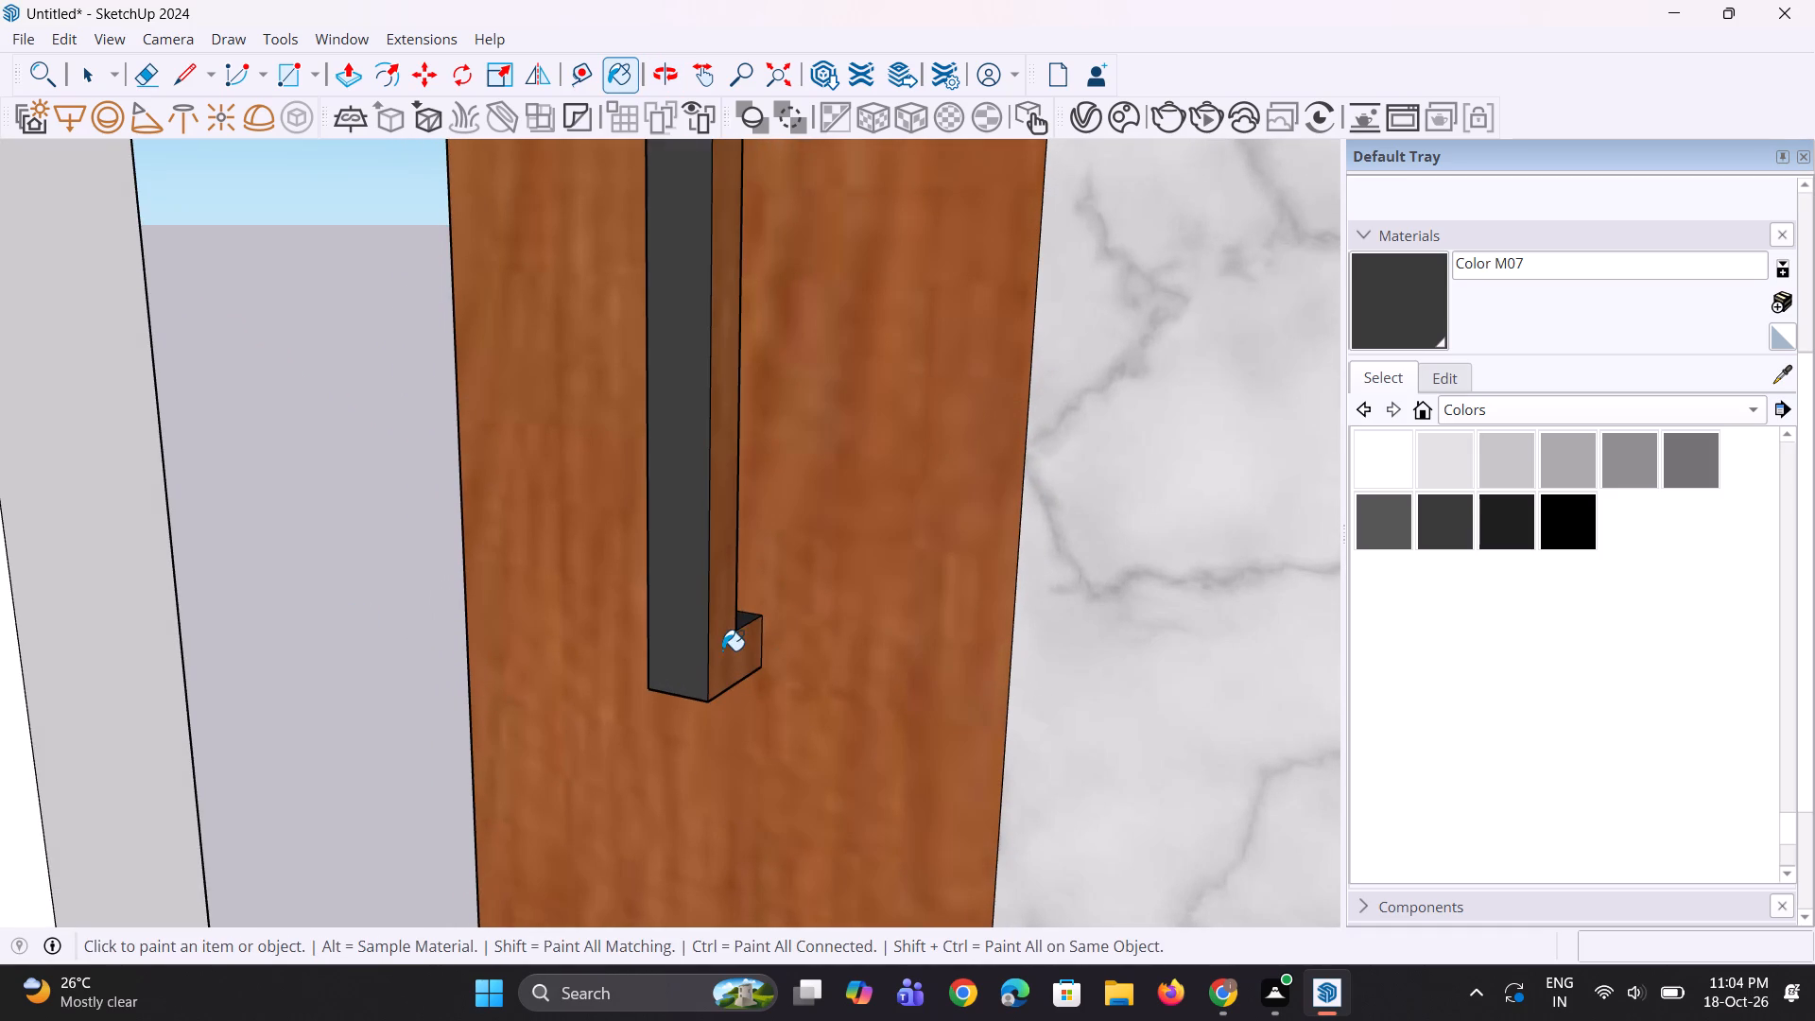
left_click(721, 650)
scroll(813, 717, "down", 10)
scroll(789, 526, "up", 4)
middle_click_drag(782, 439, 781, 511)
left_click(783, 462)
Paint the underside of the handle's upper bracket with Color M07 and check the handle from both sides.
middle_click_drag(761, 549, 1286, 329)
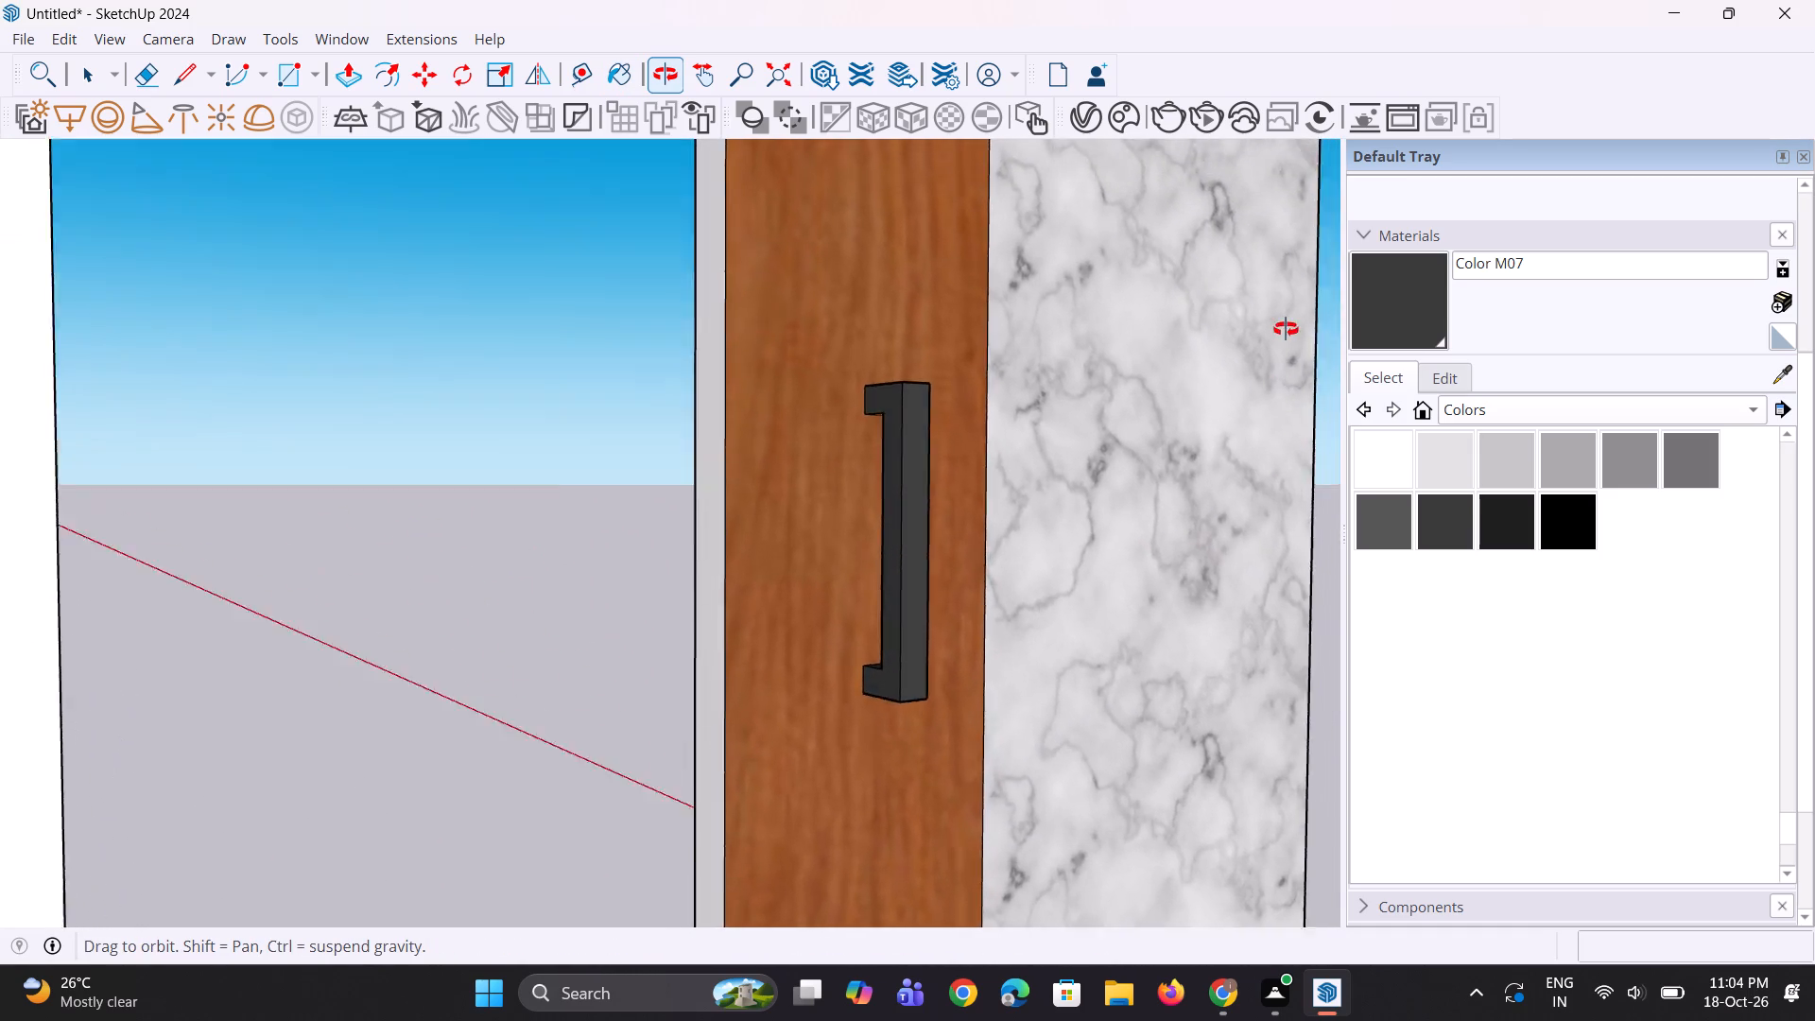
middle_click_drag(1286, 329, 1442, 292)
scroll(918, 406, "up", 5)
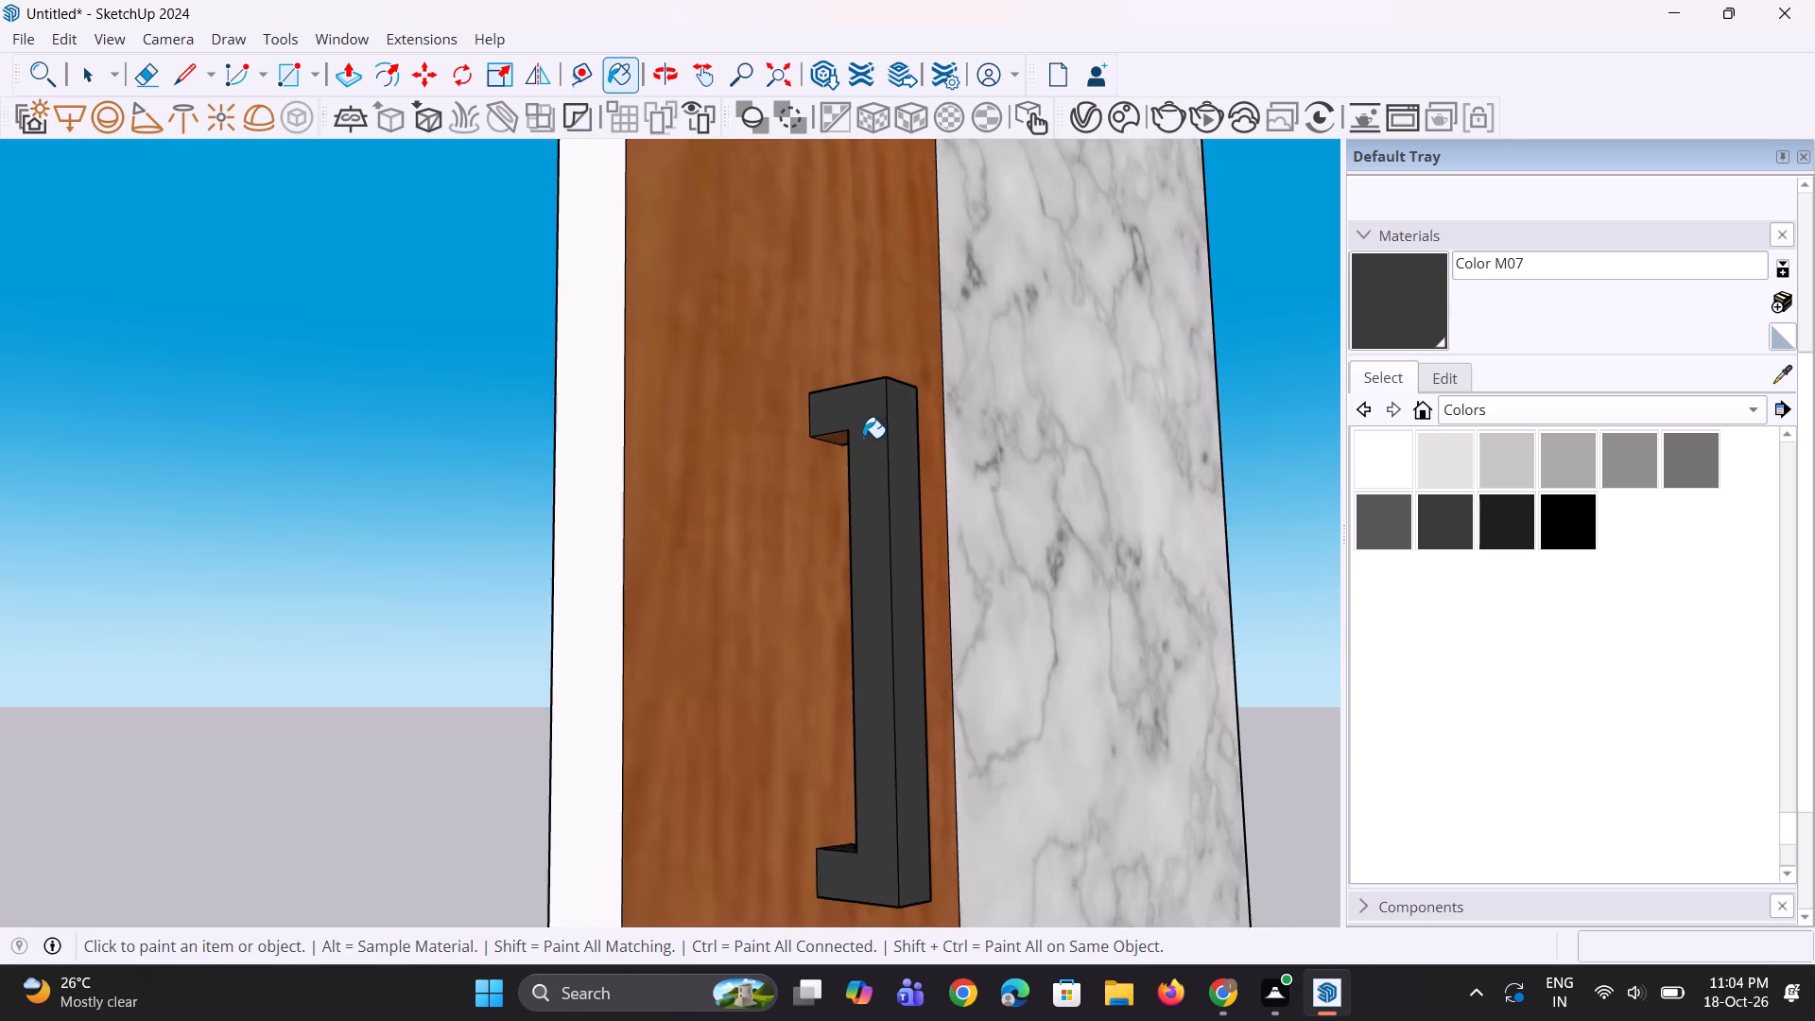
scroll(863, 438, "up", 4)
left_click(837, 438)
middle_click_drag(863, 541, 558, 578)
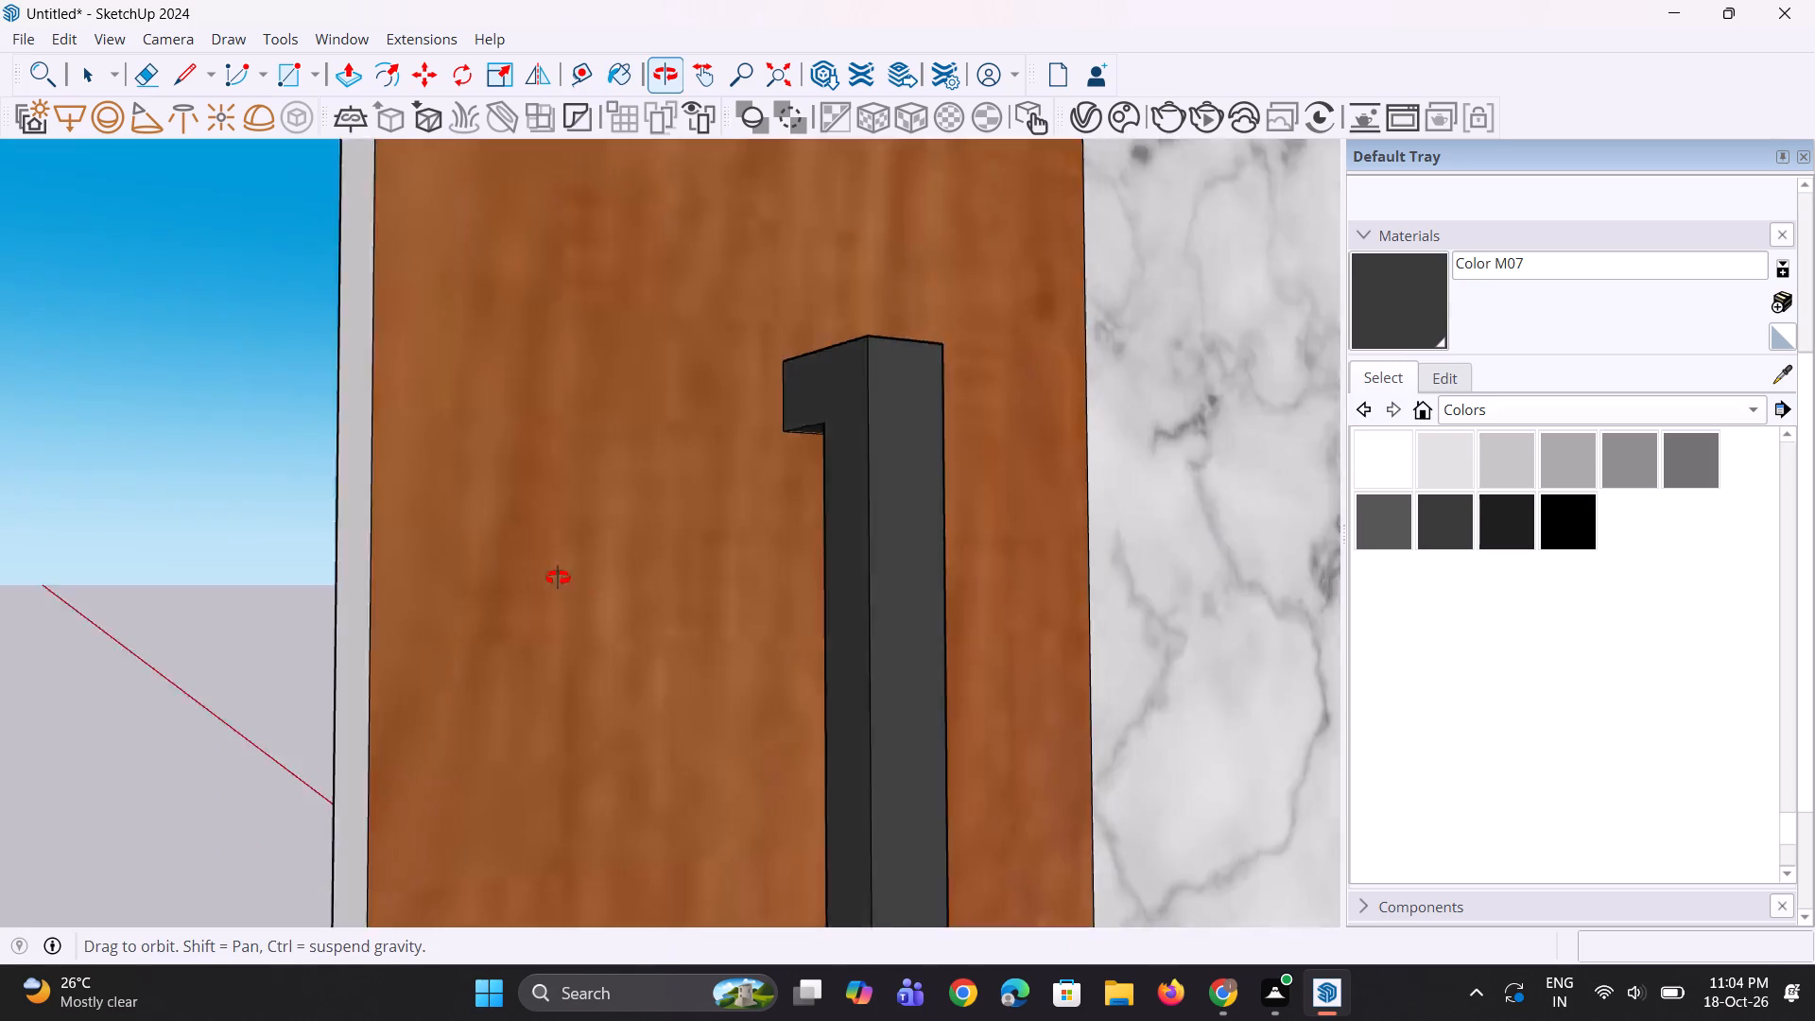
middle_click_drag(558, 578, 100, 512)
middle_click_drag(678, 506, 346, 593)
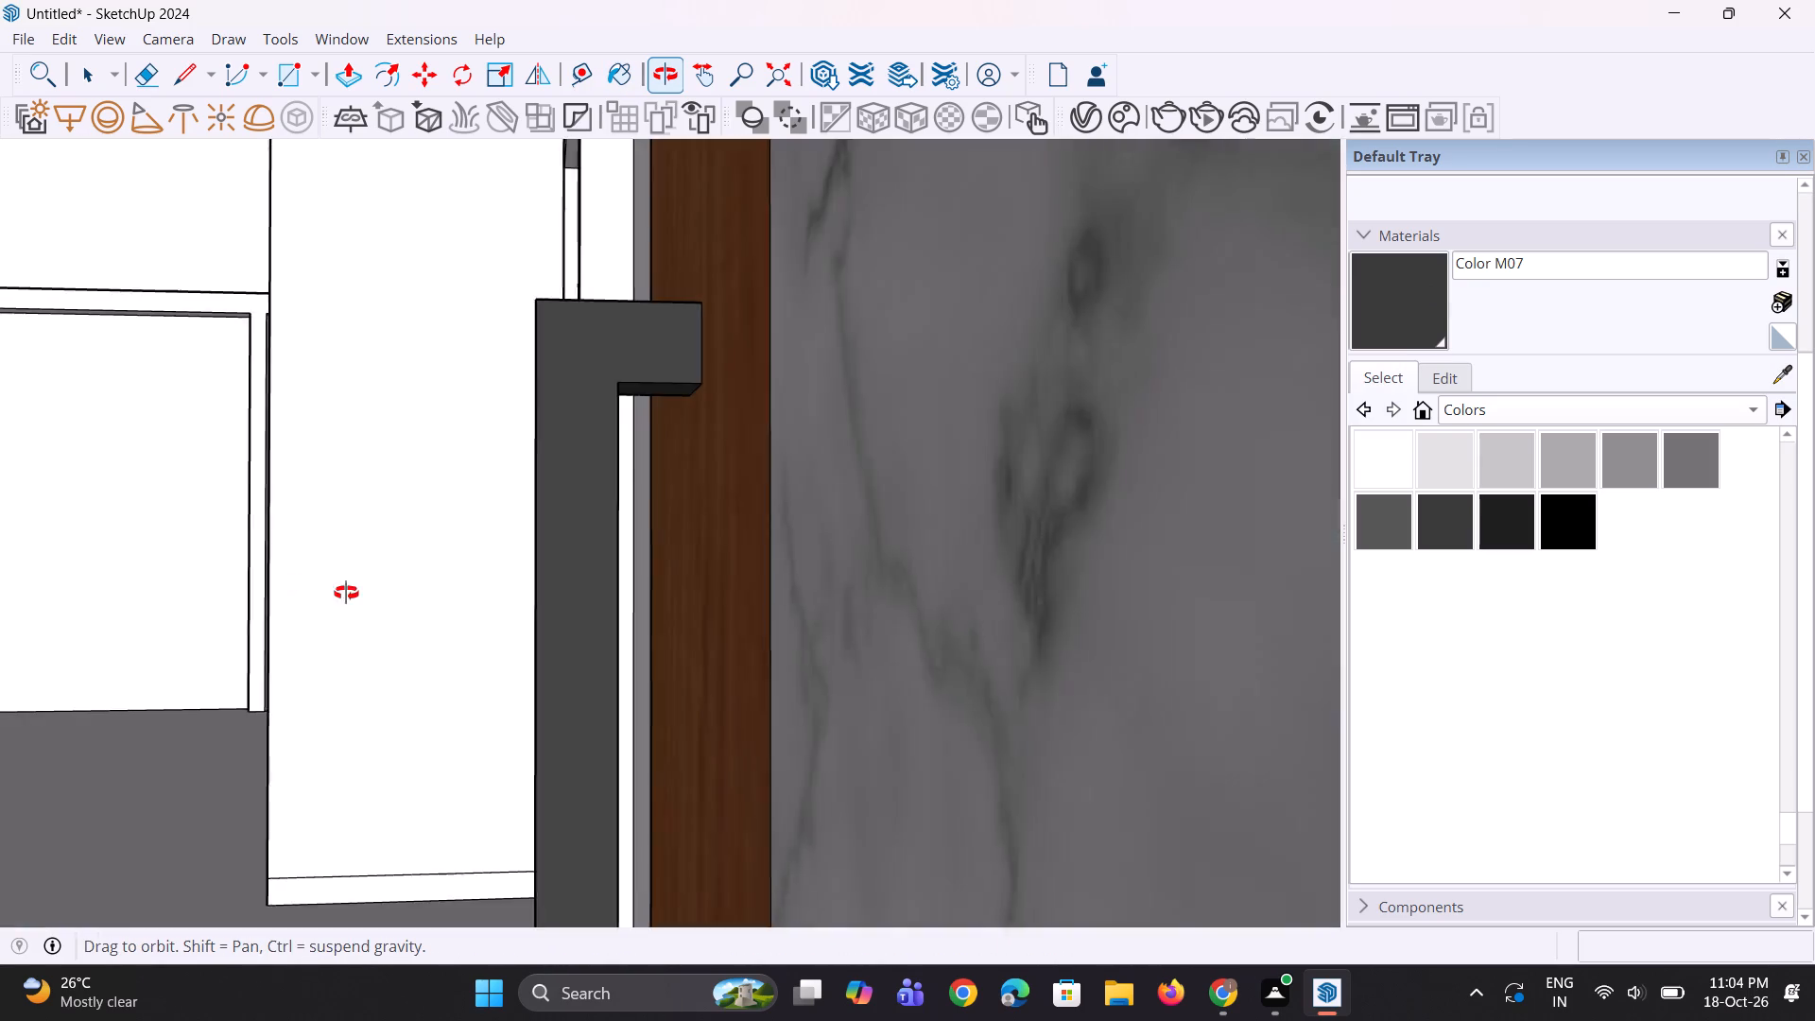
middle_click_drag(346, 593, 565, 624)
scroll(709, 563, "down", 12)
key("space")
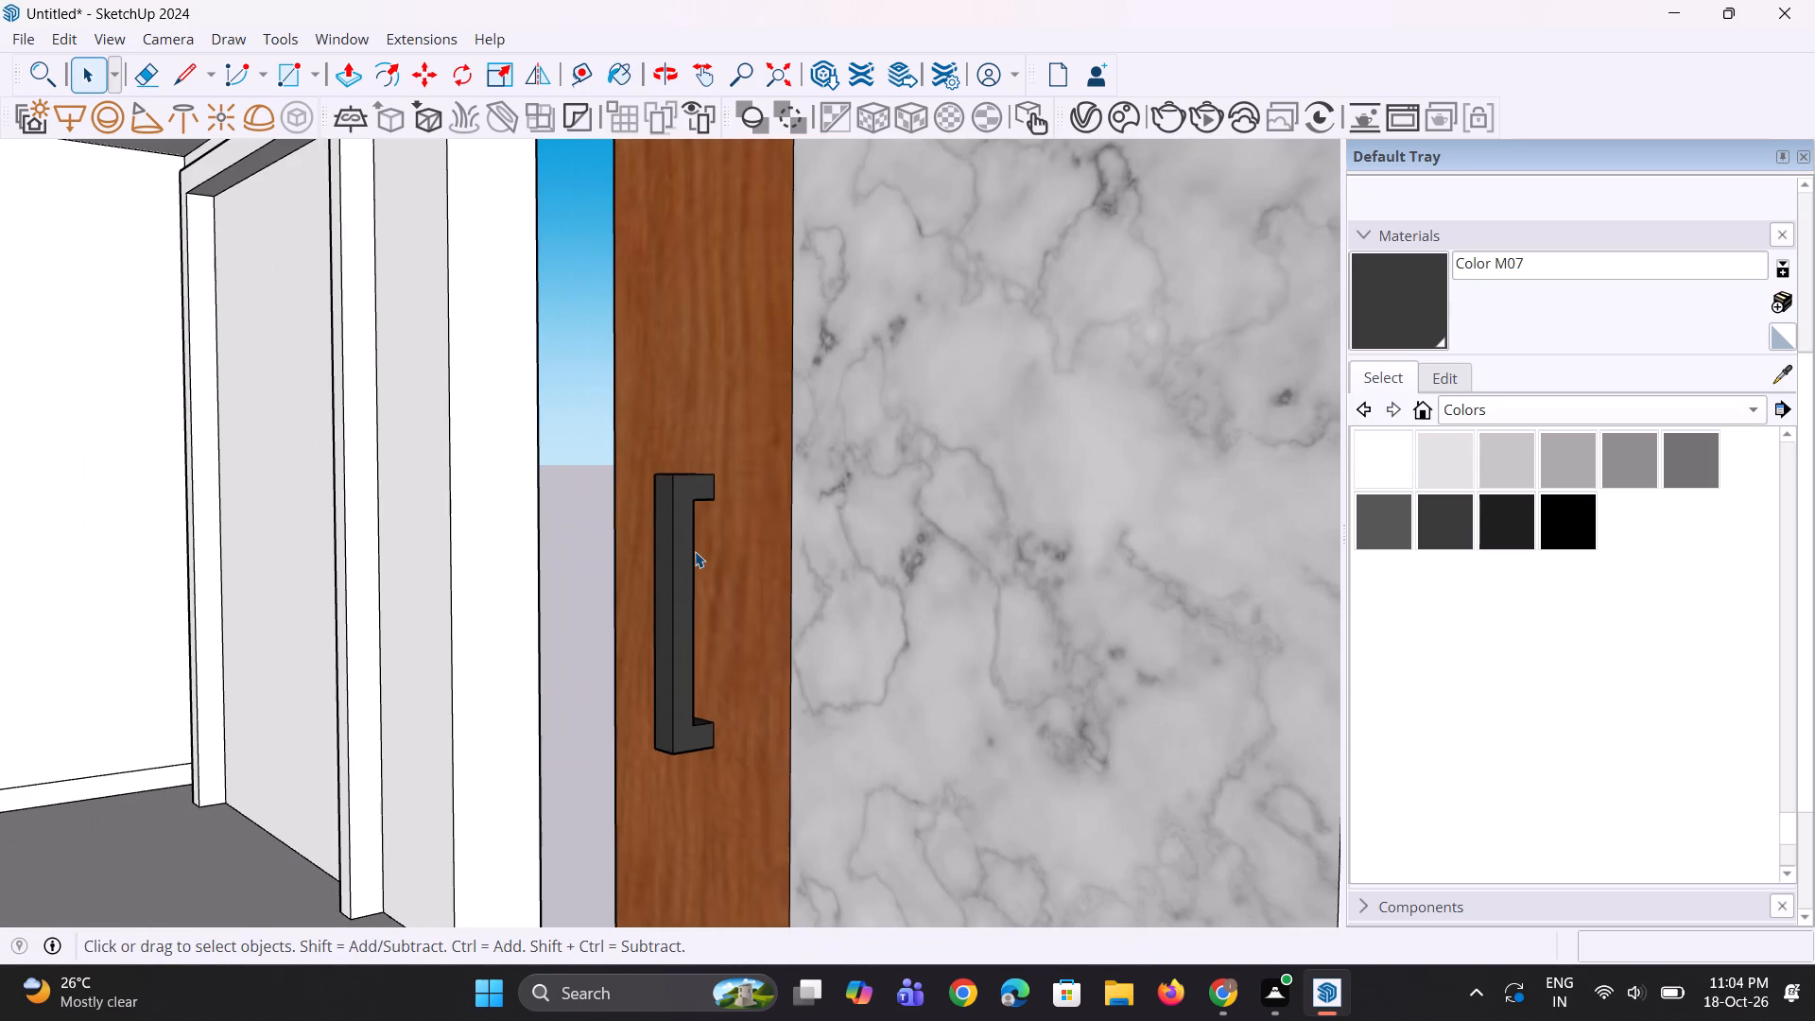
key("space")
scroll(694, 551, "down", 11)
middle_click_drag(636, 613, 870, 657)
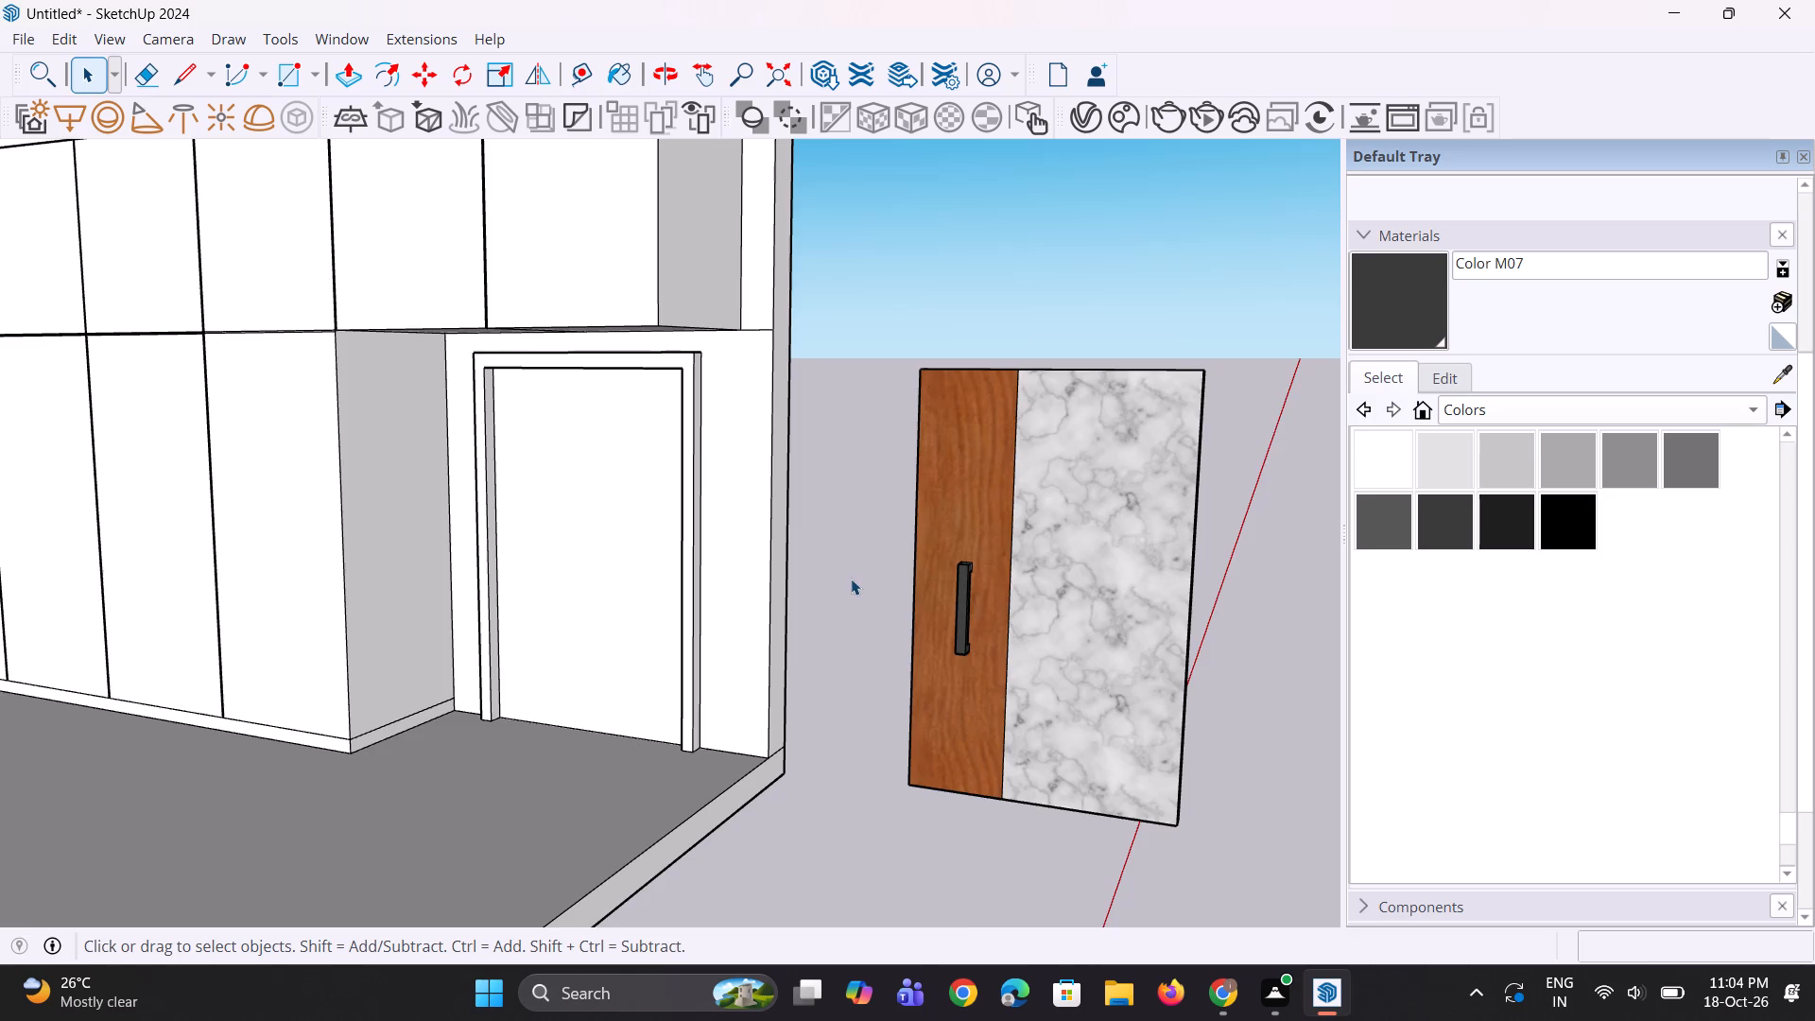
scroll(851, 578, "down", 4)
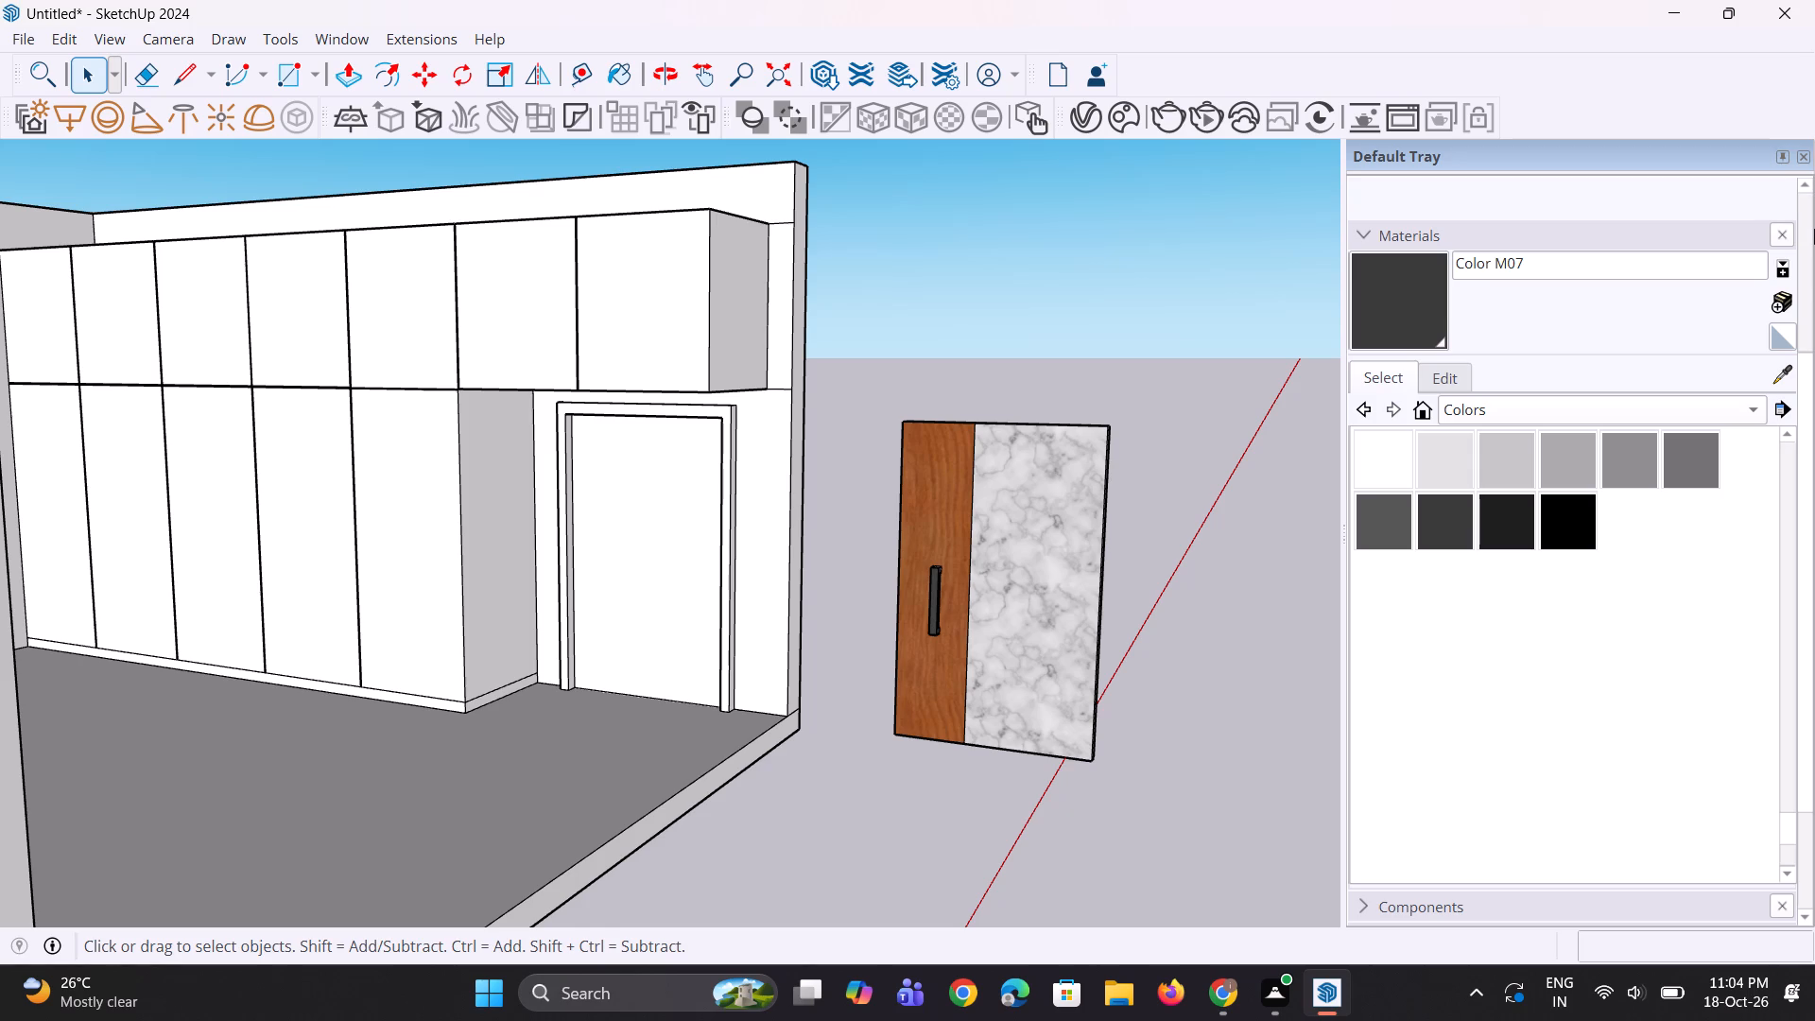
Sample Wood Cherry Original from the door panel and paint its marble-side edge and top edge with it.
left_click(1769, 378)
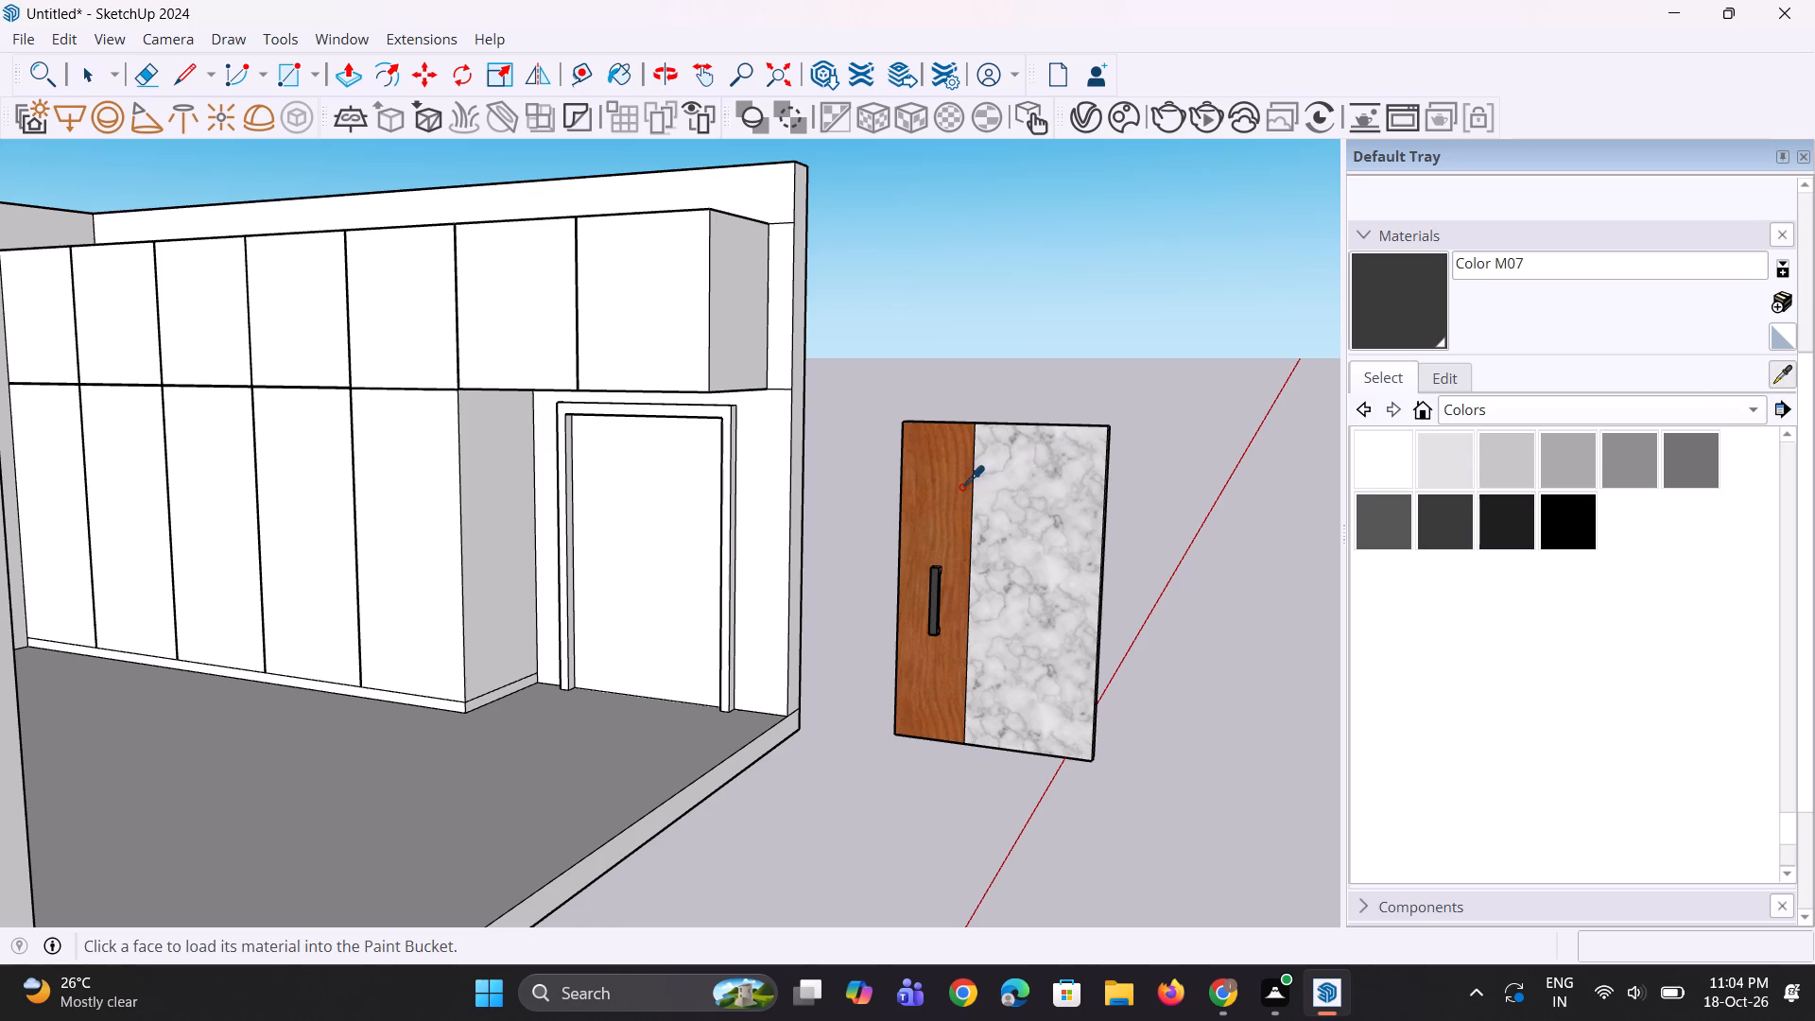
left_click(961, 487)
middle_click_drag(1120, 530, 897, 539)
scroll(972, 543, "up", 5)
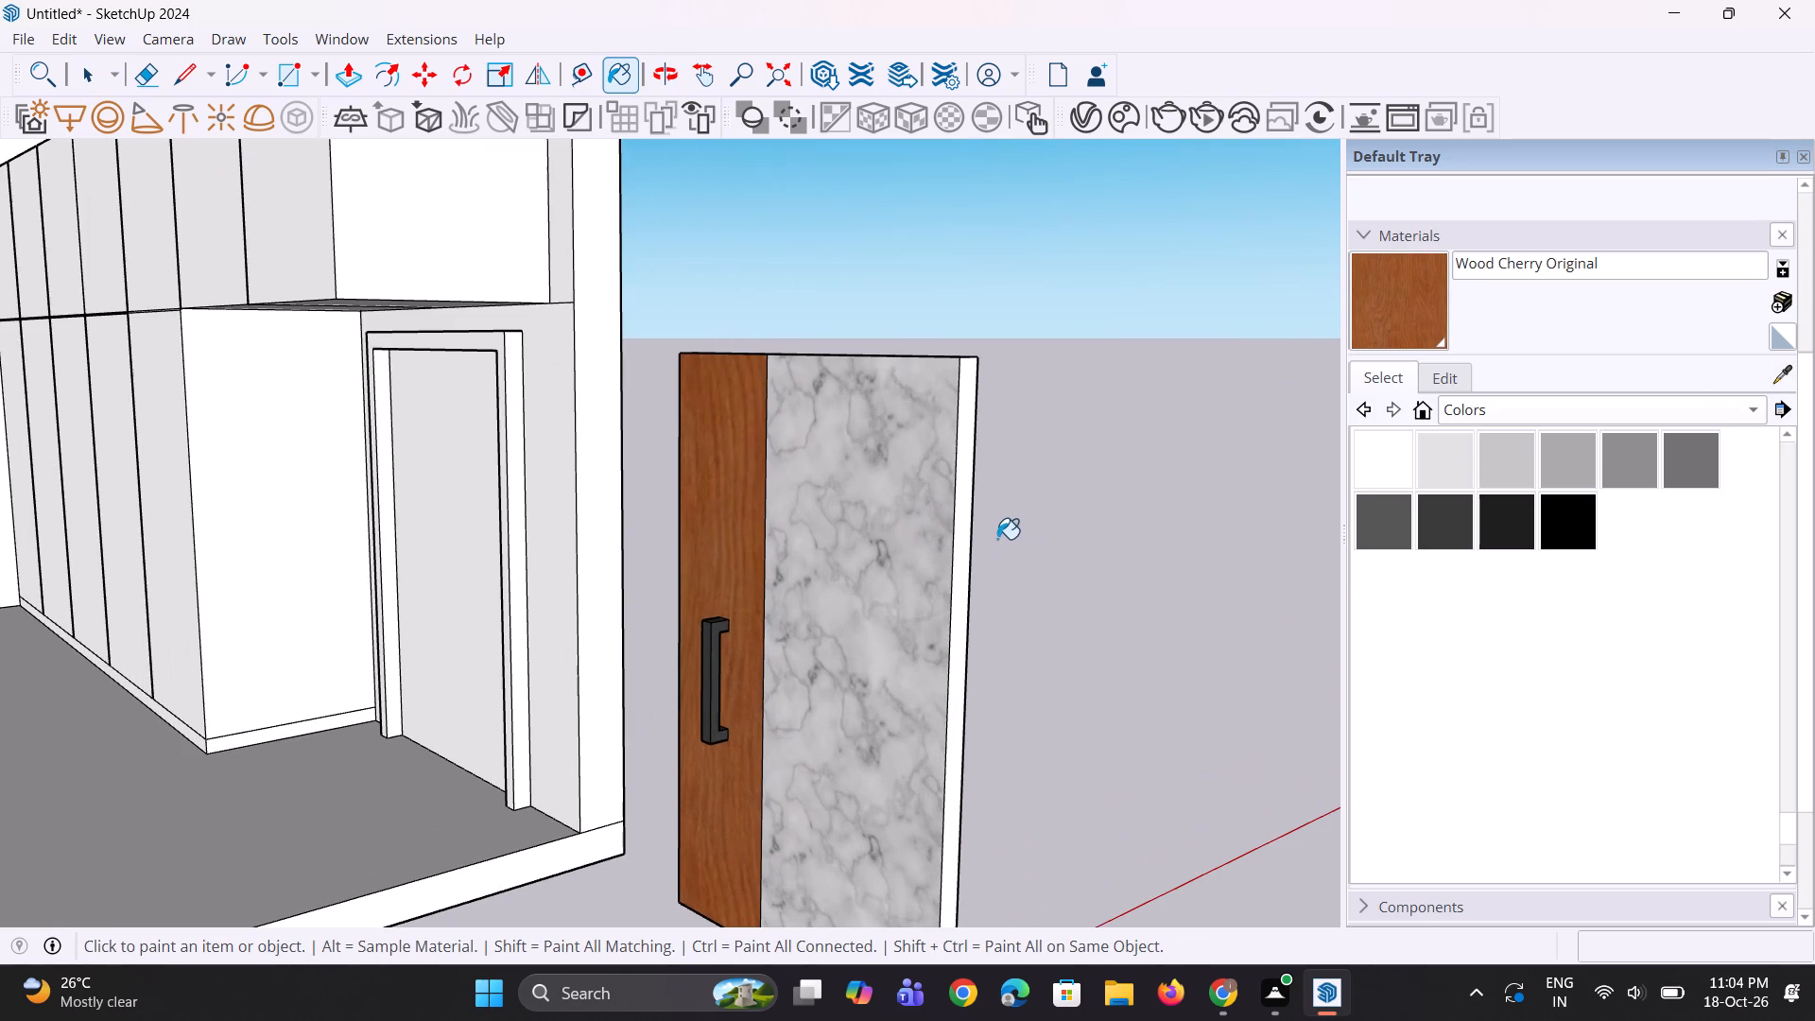
left_click(968, 525)
middle_click_drag(972, 436, 1031, 596)
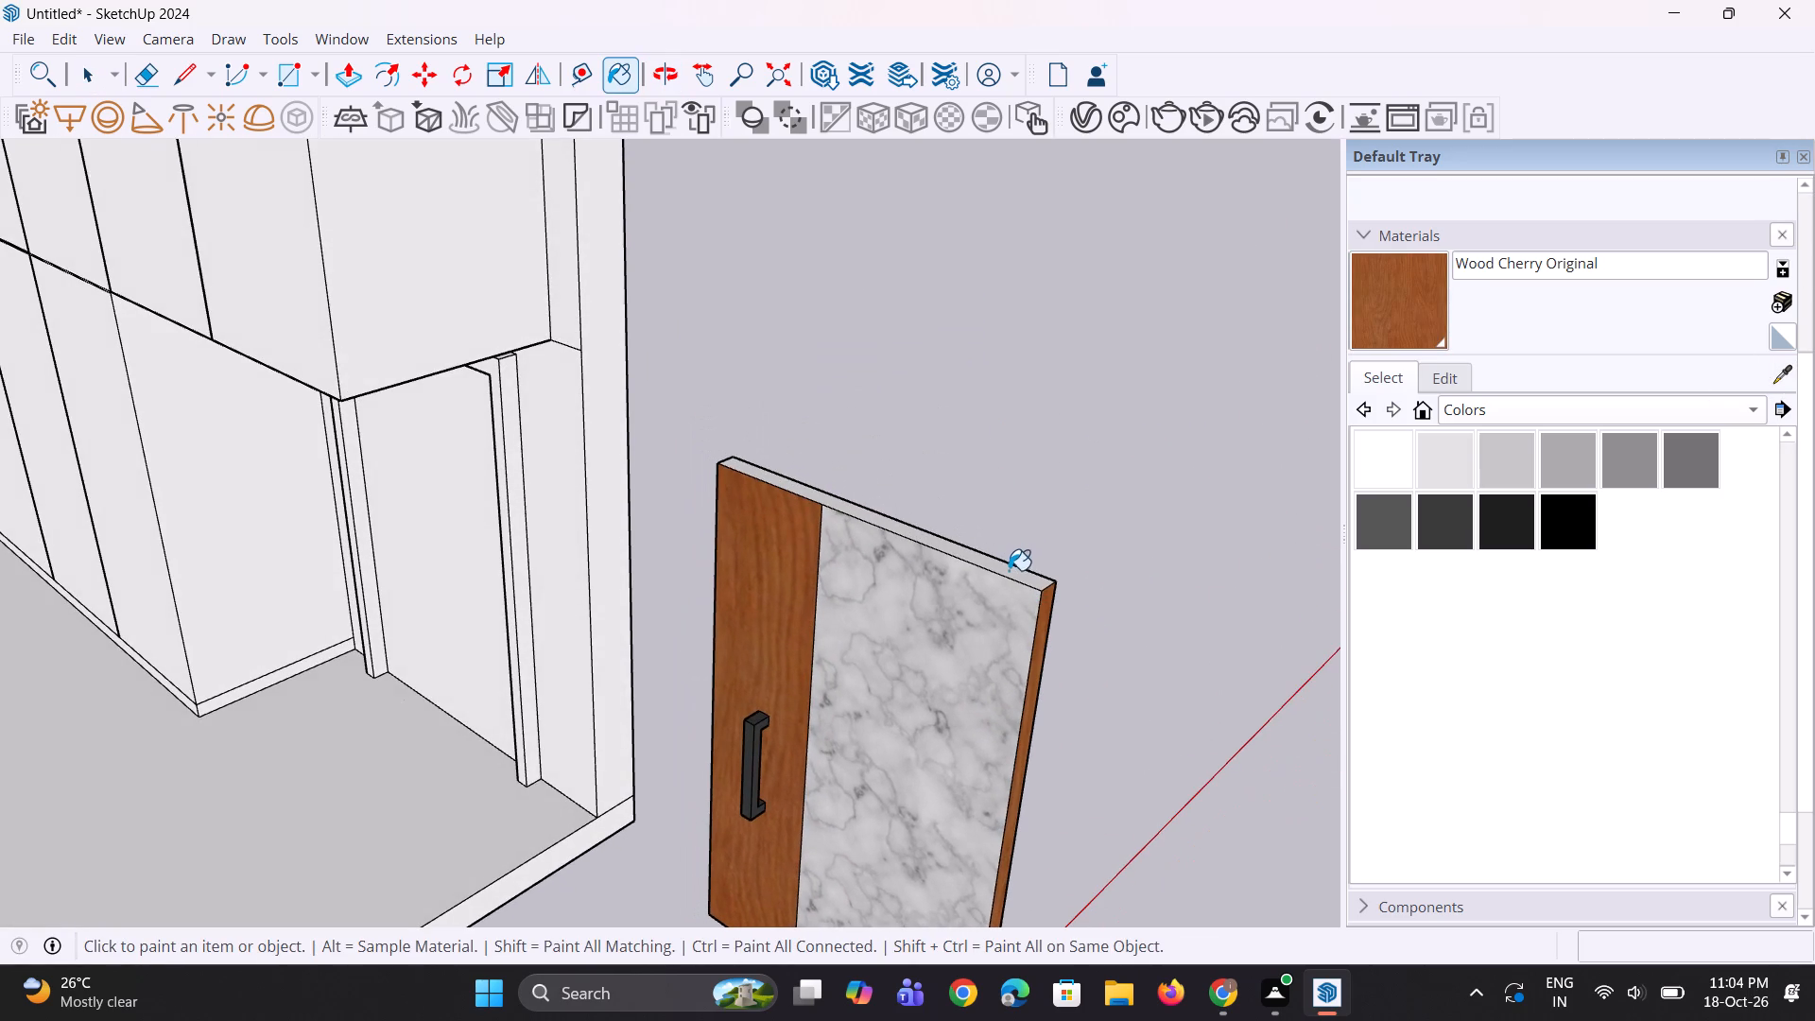
left_click(1009, 571)
scroll(998, 509, "down", 4)
Paint the door panel's handle-side edge with Wood Cherry Original.
middle_click_drag(877, 562, 1199, 679)
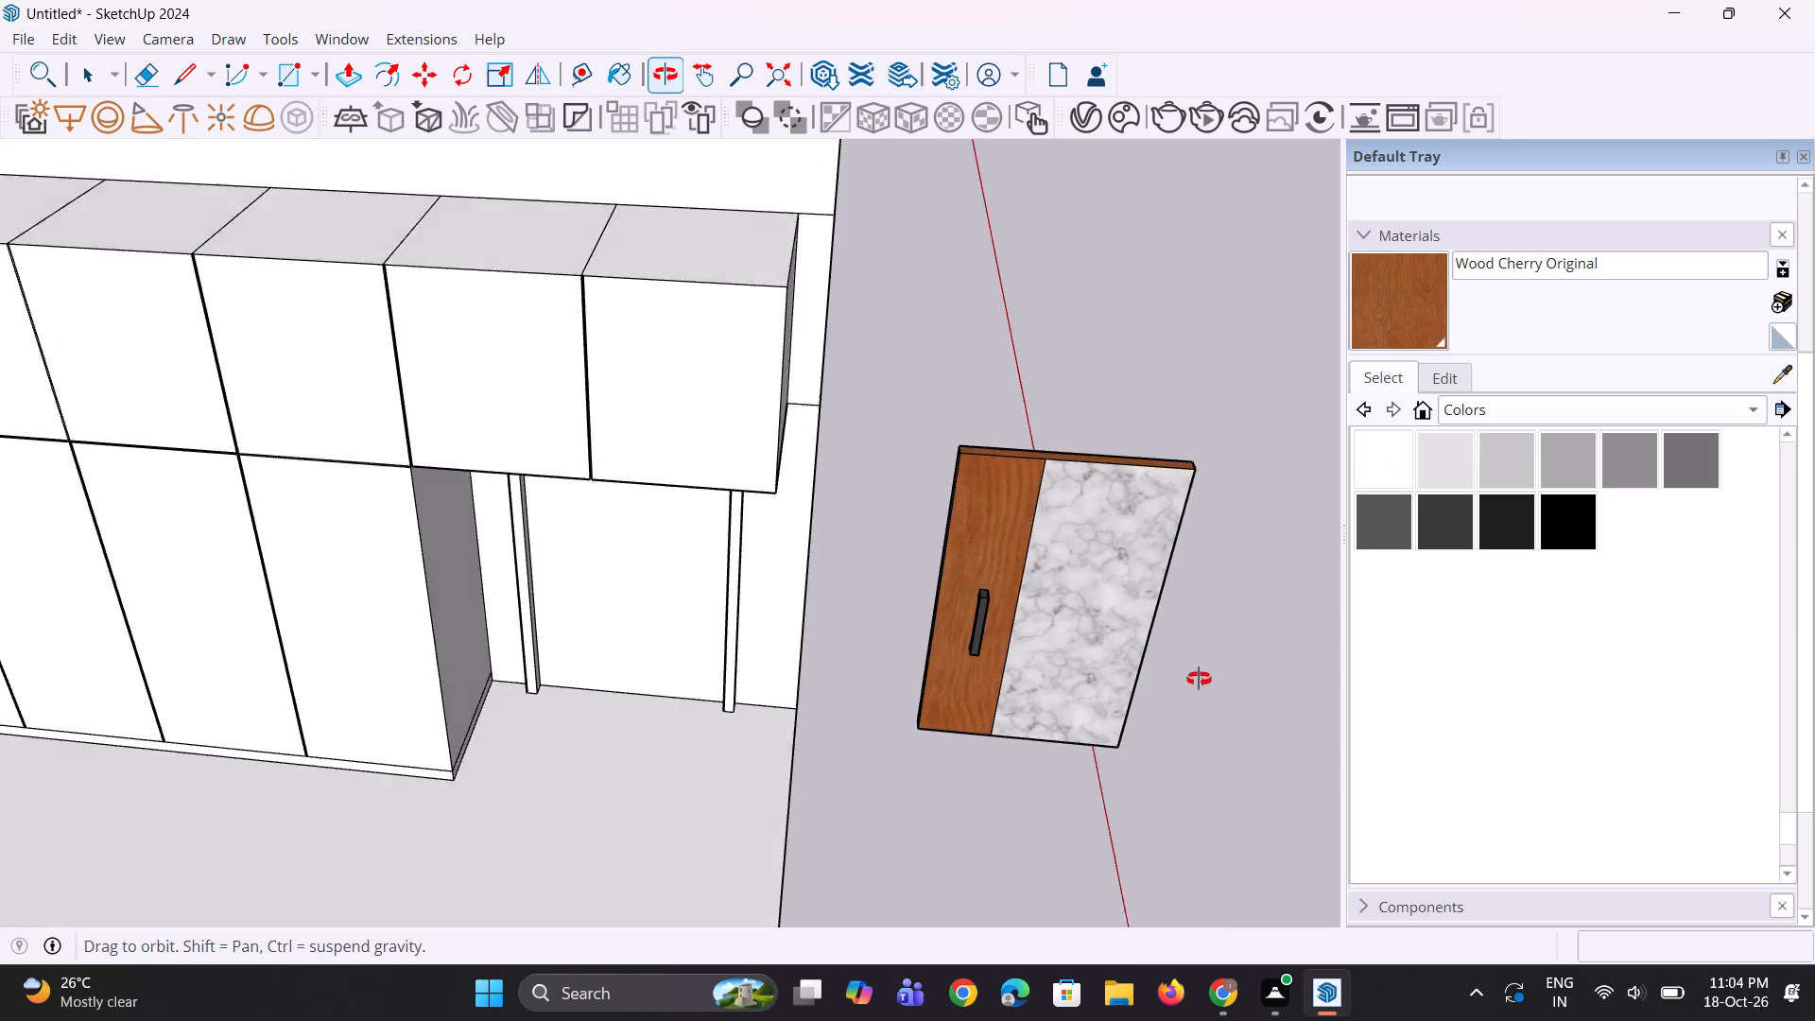
middle_click_drag(1199, 679, 1207, 646)
scroll(981, 563, "up", 4)
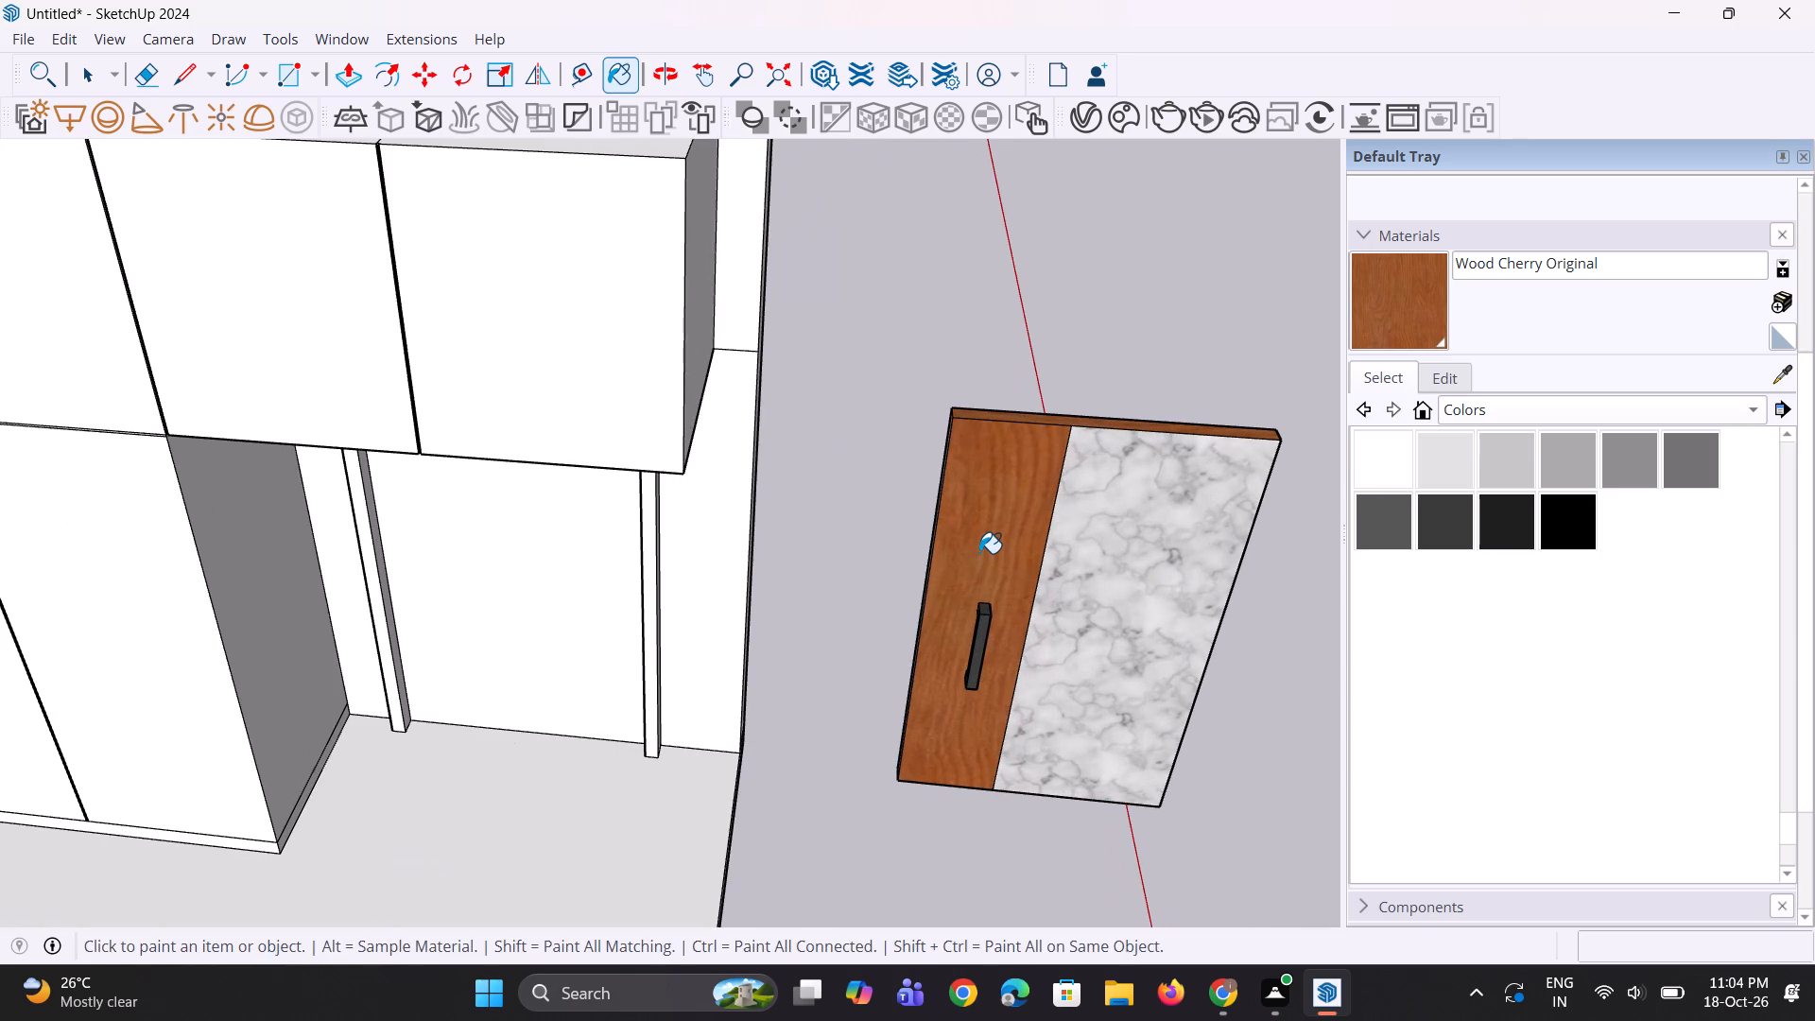
scroll(979, 553, "up", 3)
middle_click_drag(990, 557, 1096, 577)
scroll(924, 520, "up", 1)
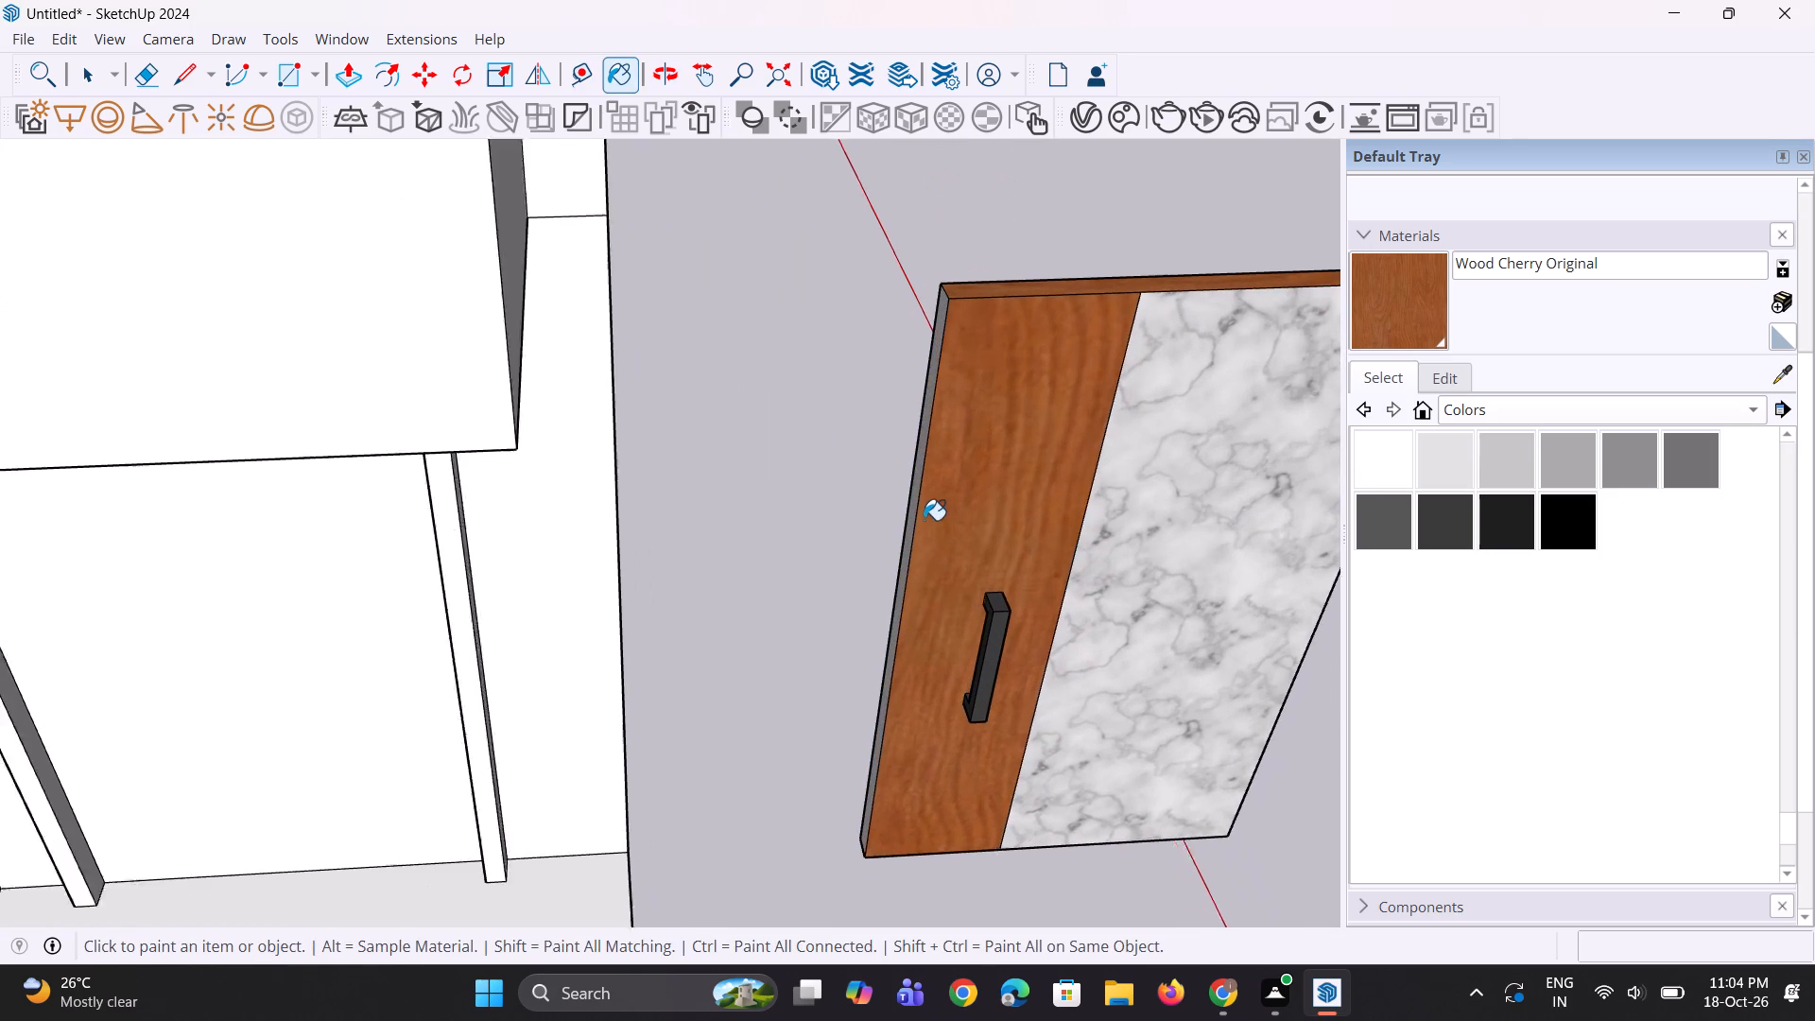
scroll(924, 520, "up", 1)
left_click(909, 508)
scroll(902, 535, "down", 6)
middle_click_drag(1054, 569, 913, 354)
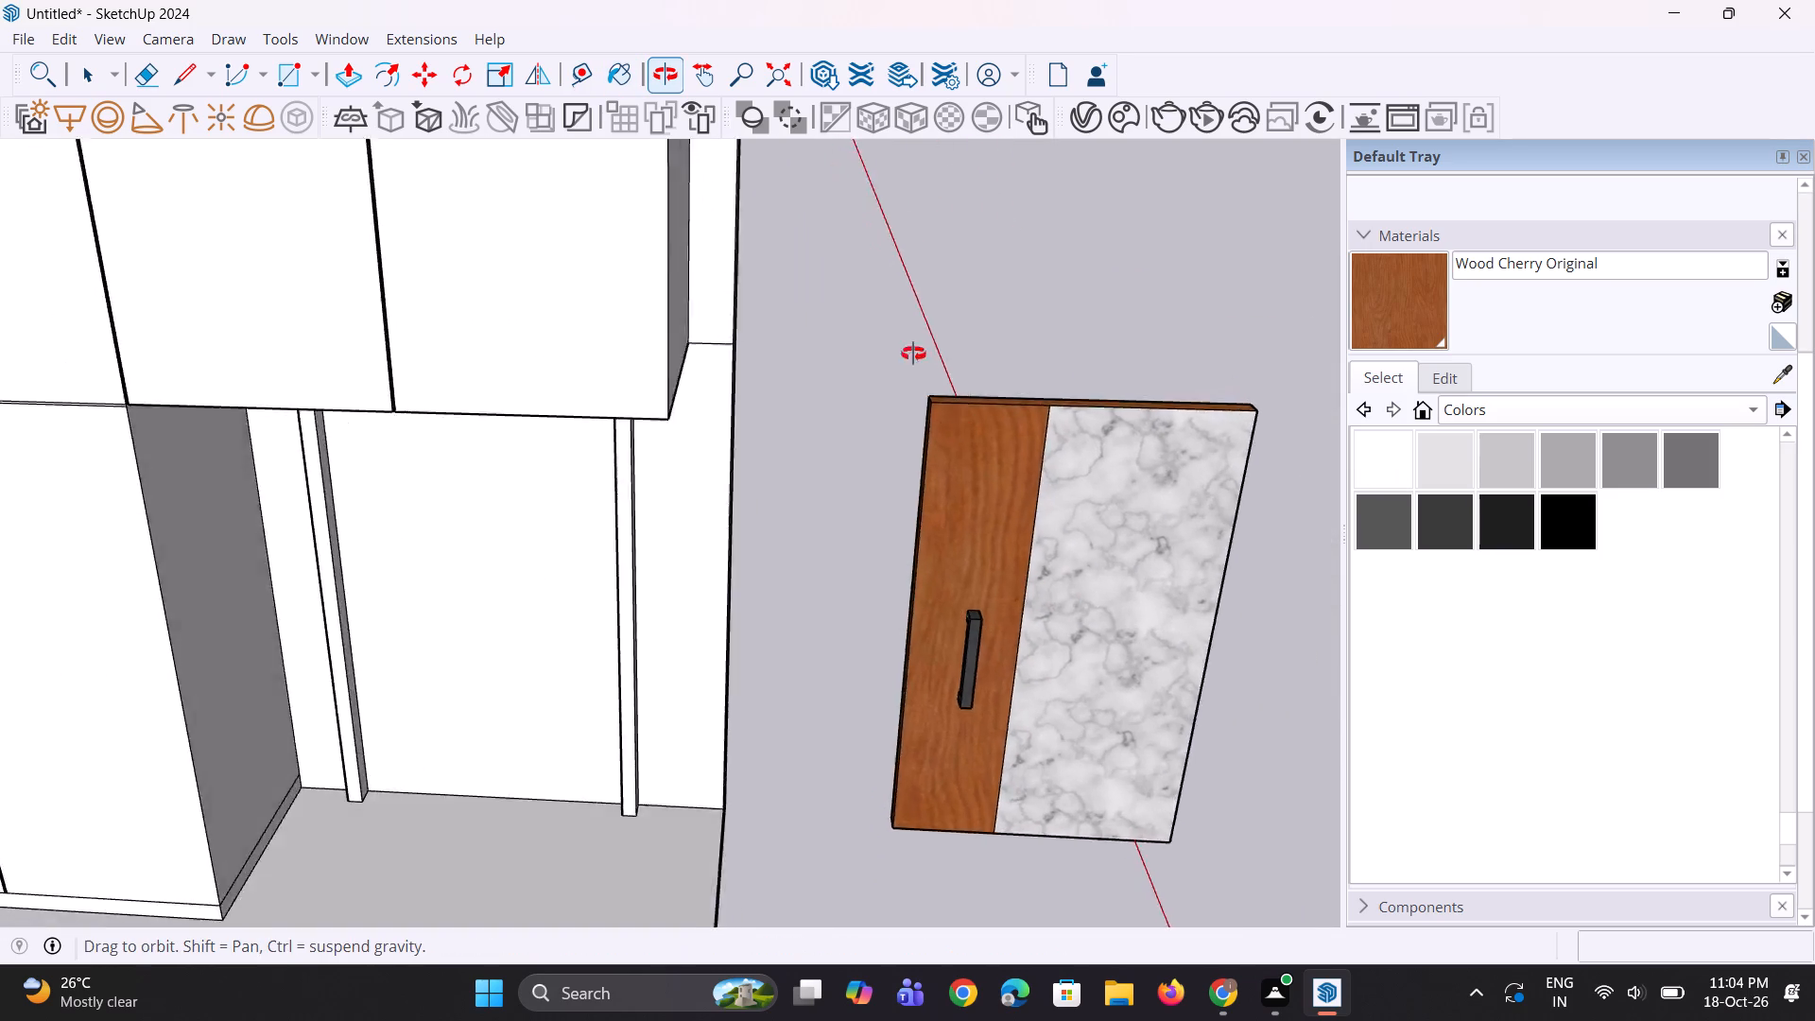
middle_click_drag(913, 354, 624, 432)
Paint the door panel's bottom edge with Wood Cherry Original.
scroll(870, 414, "down", 11)
middle_click_drag(1102, 533, 603, 563)
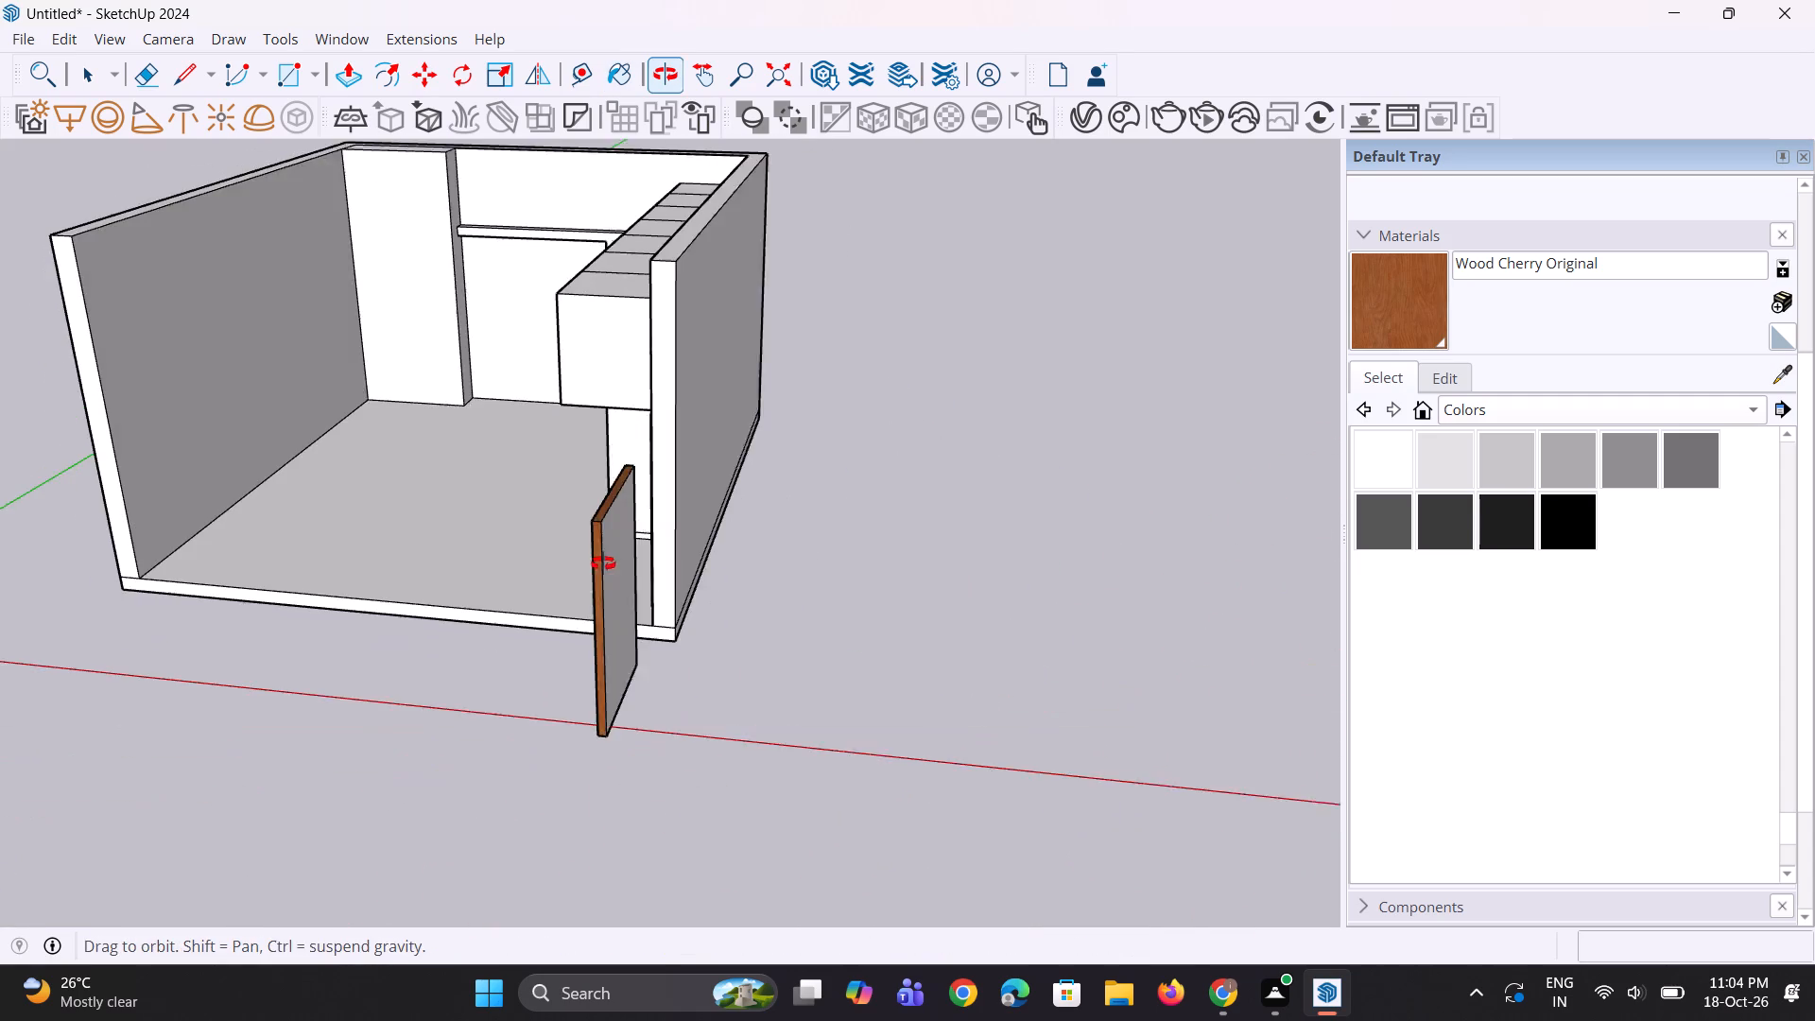
middle_click_drag(603, 563, 602, 563)
scroll(602, 563, "up", 1)
left_click(599, 562)
middle_click_drag(595, 643, 977, 286)
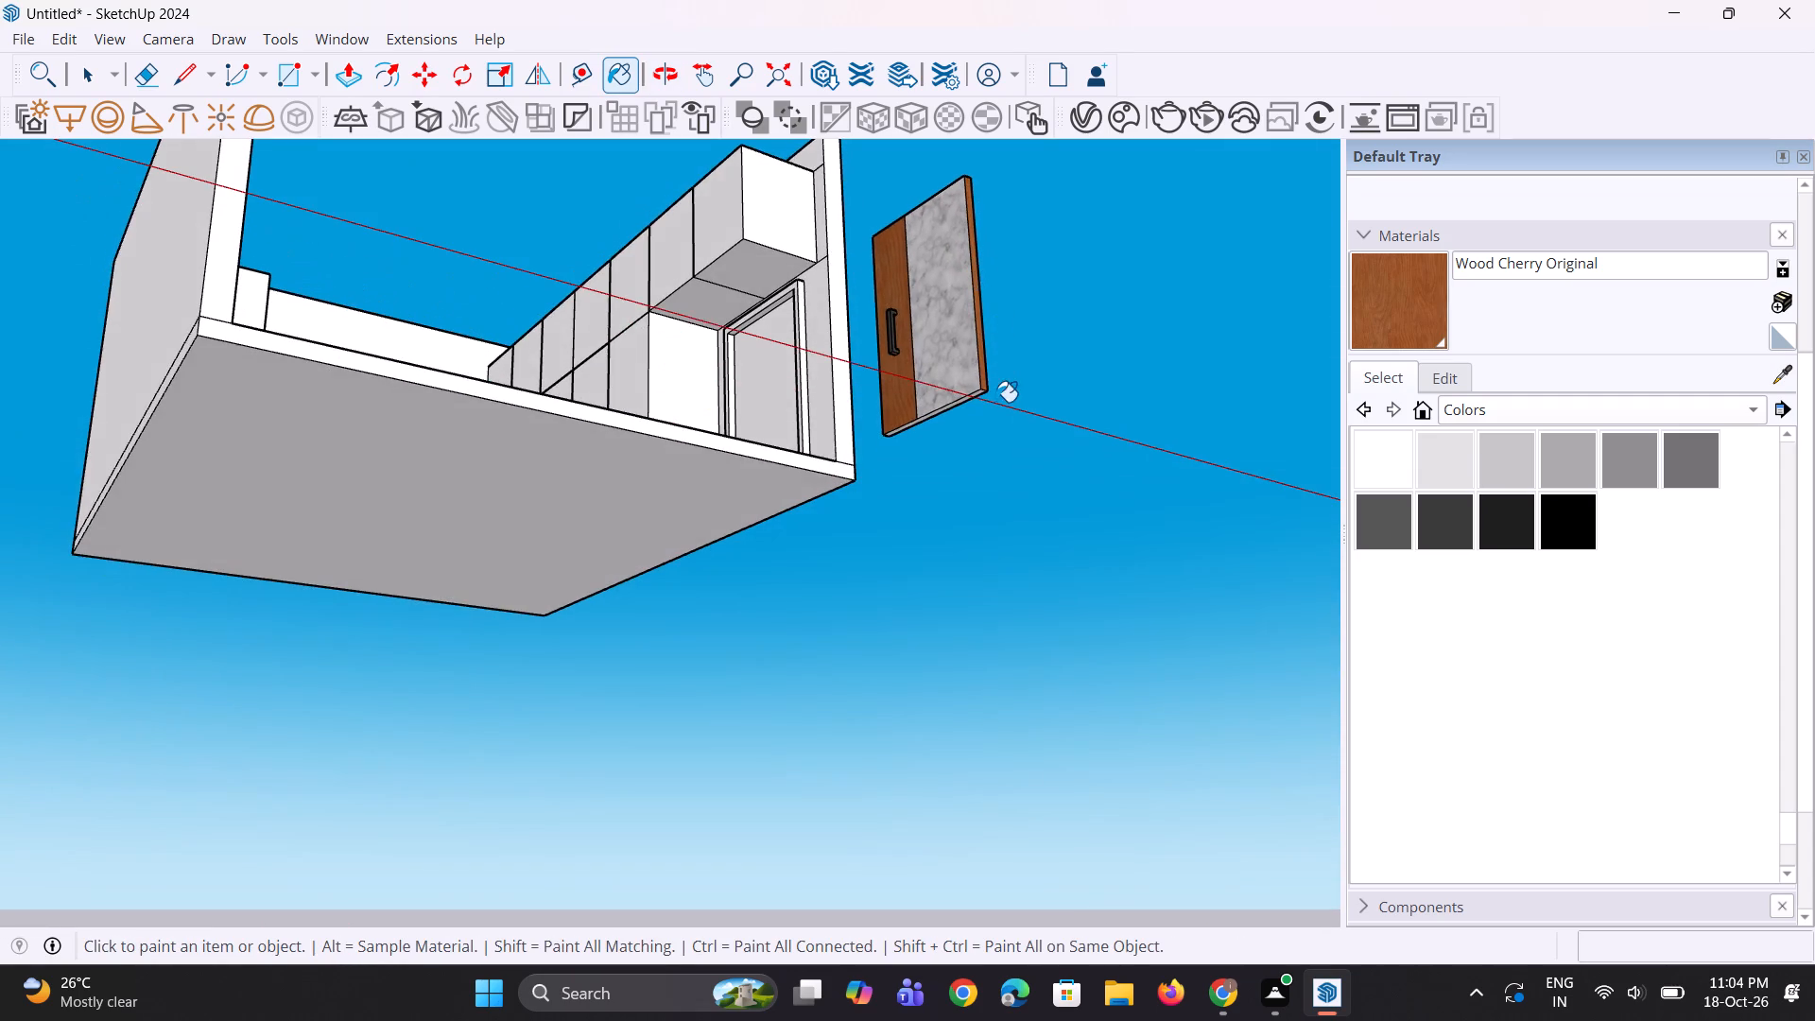
scroll(995, 406, "up", 8)
left_click(962, 382)
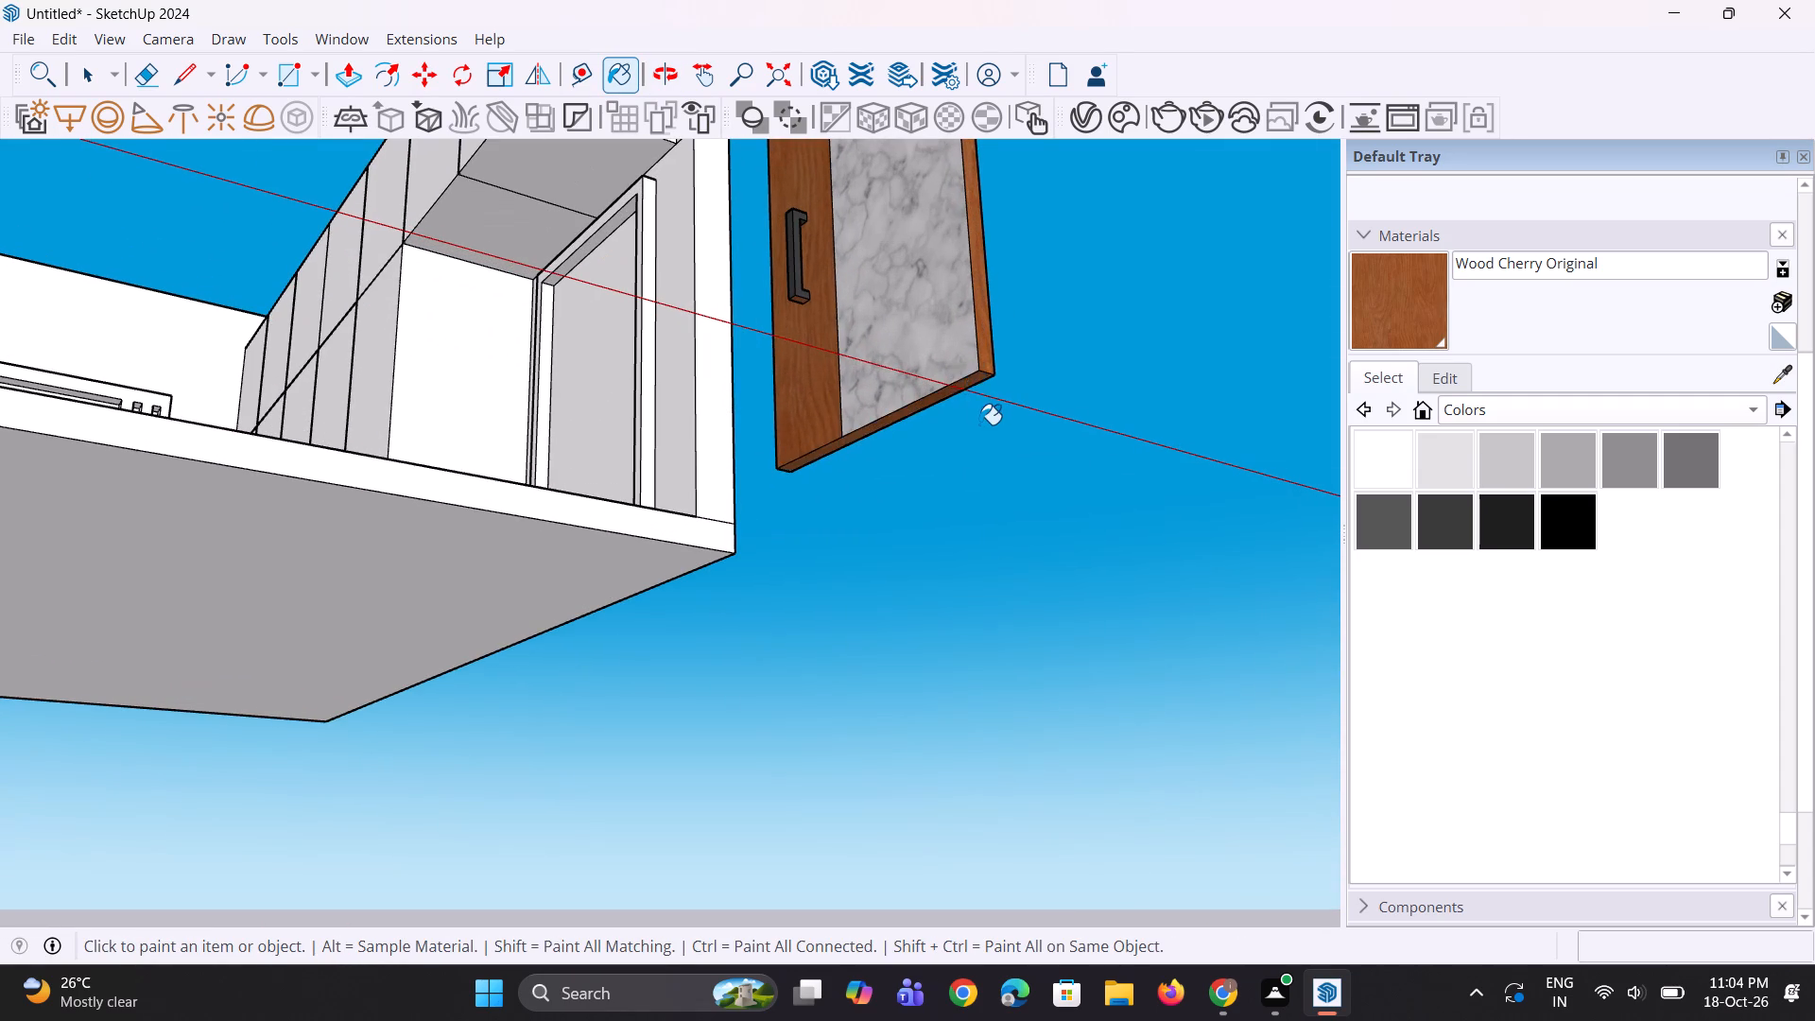
scroll(981, 428, "down", 10)
middle_click_drag(982, 434, 1012, 520)
key("space")
key("space")
Group the entire door panel together with its handle.
scroll(968, 466, "up", 2)
middle_click_drag(939, 455, 989, 559)
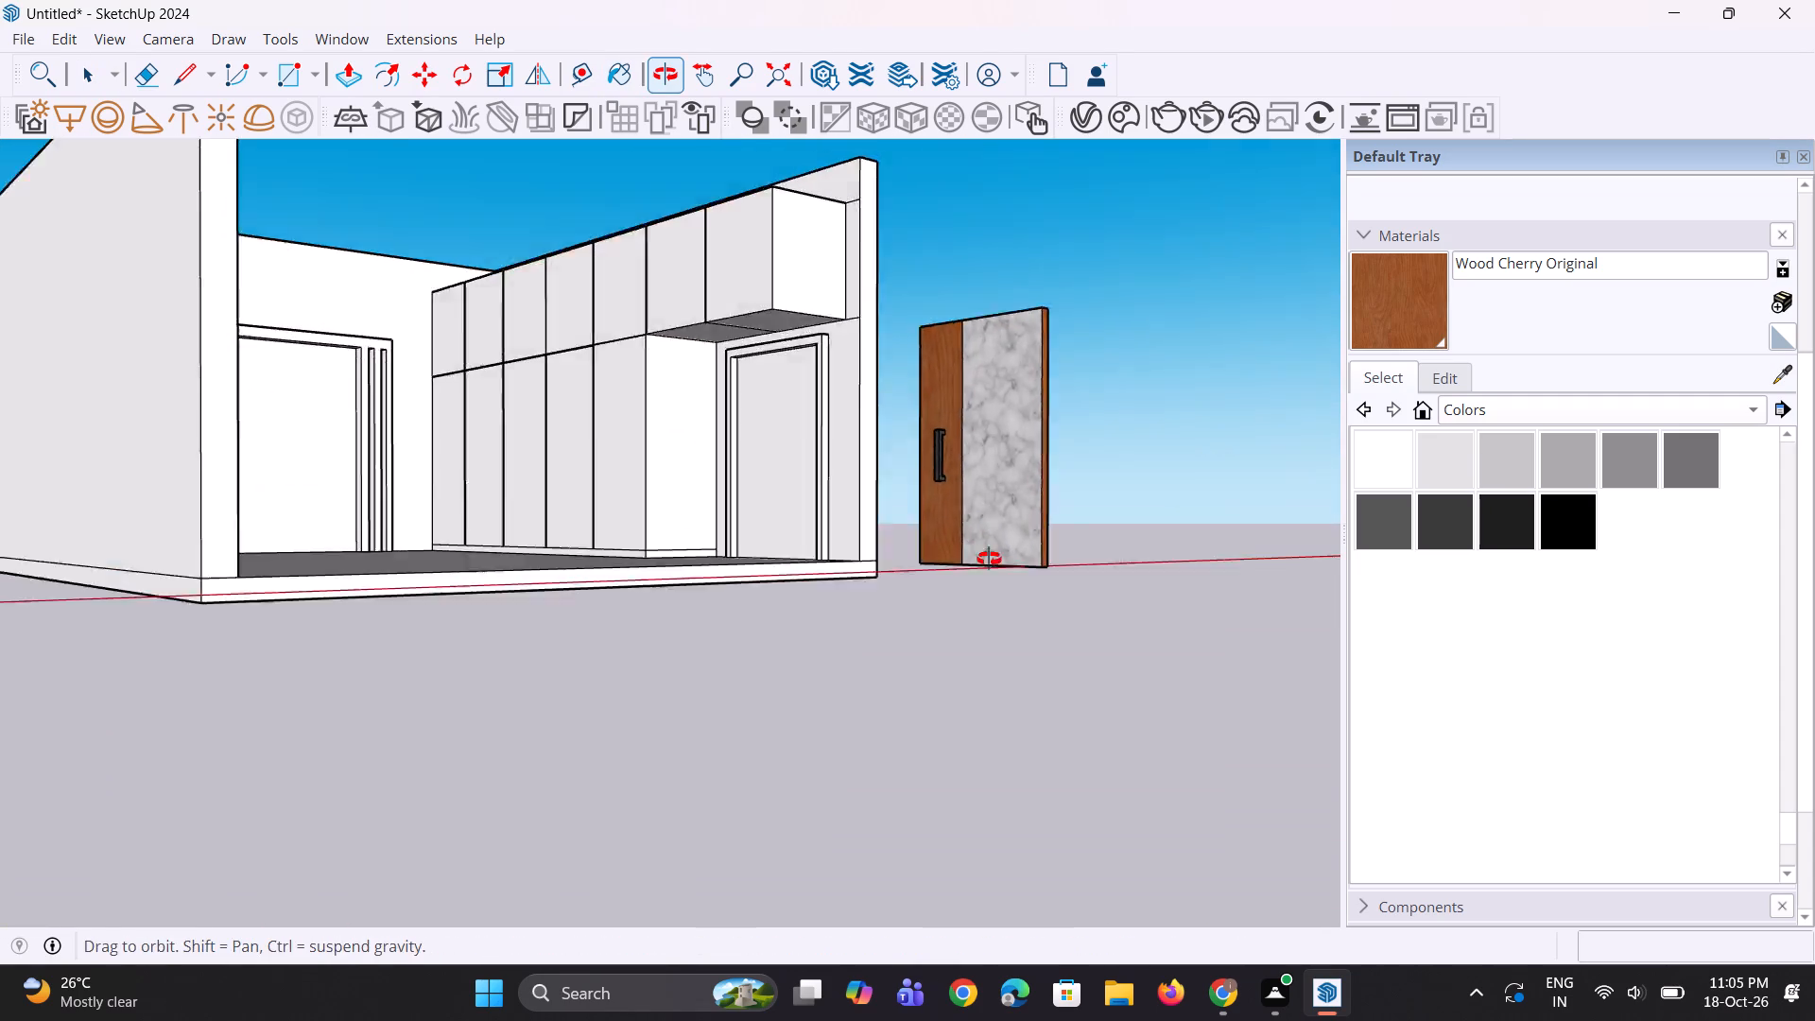
middle_click_drag(989, 559, 1003, 563)
scroll(972, 466, "down", 5)
middle_click_drag(946, 505, 1112, 587)
scroll(959, 392, "up", 1)
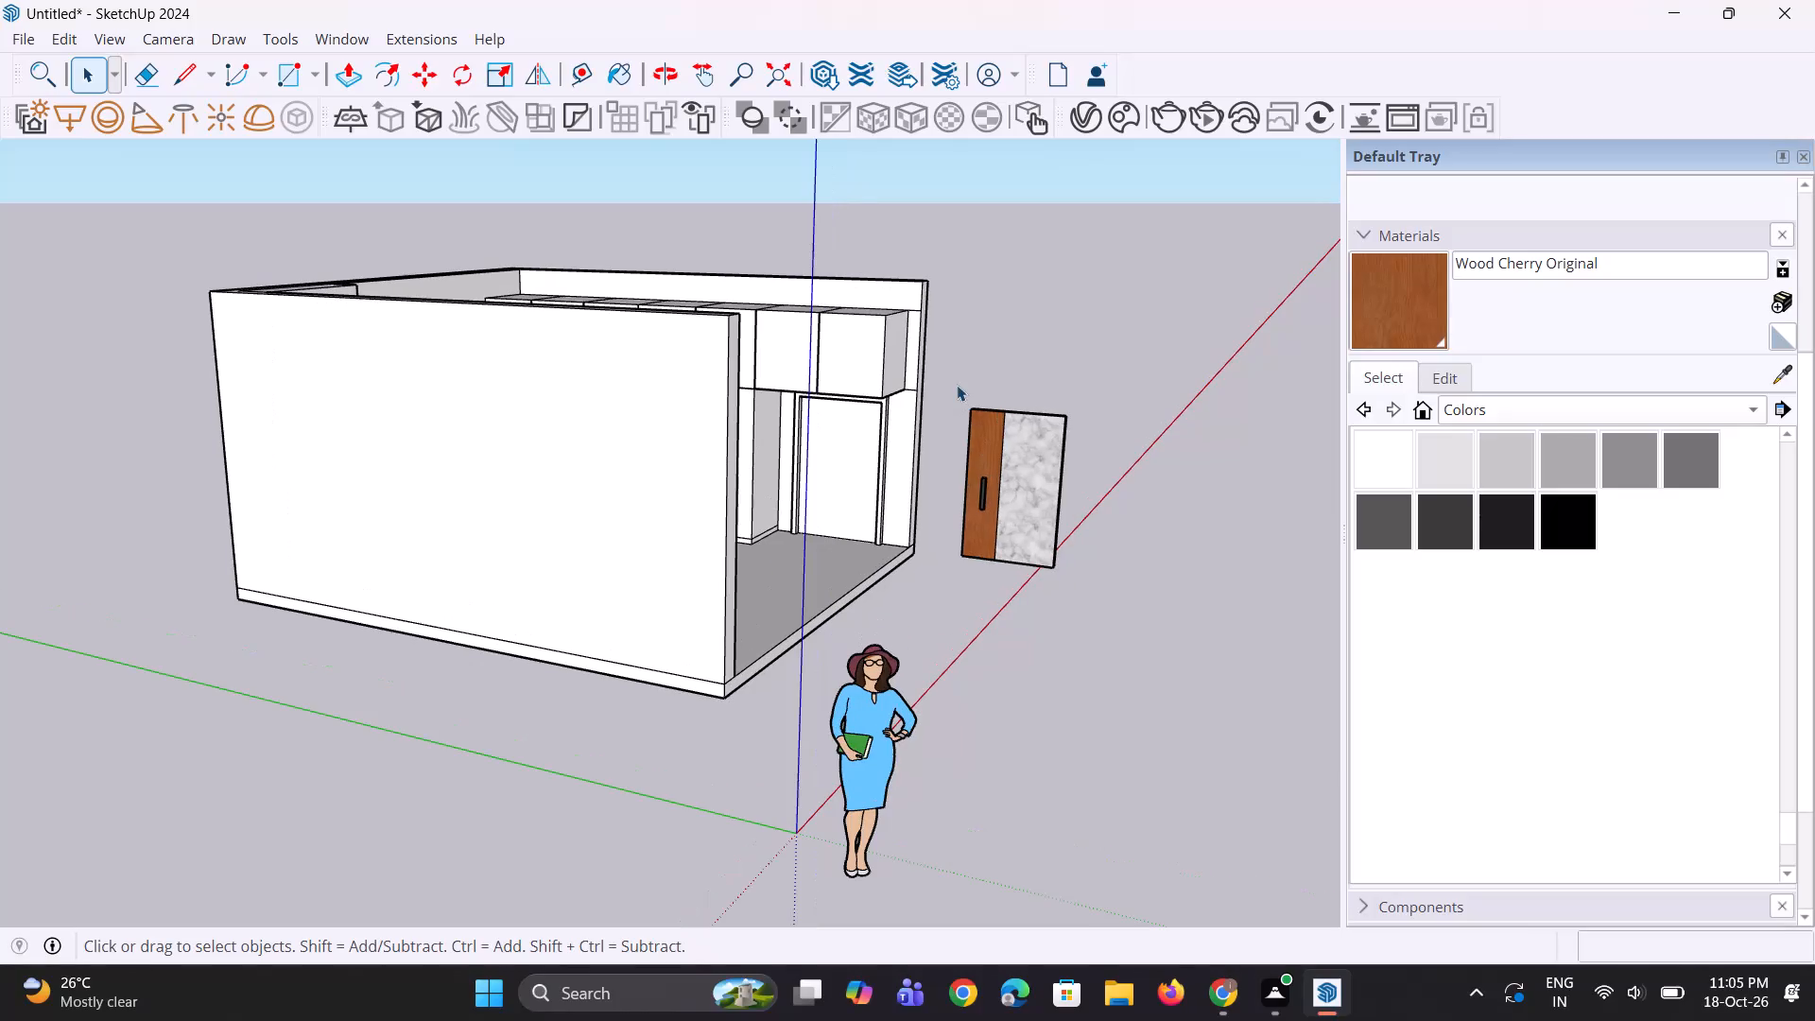
left_click_drag(947, 357, 1088, 626)
right_click(1008, 471)
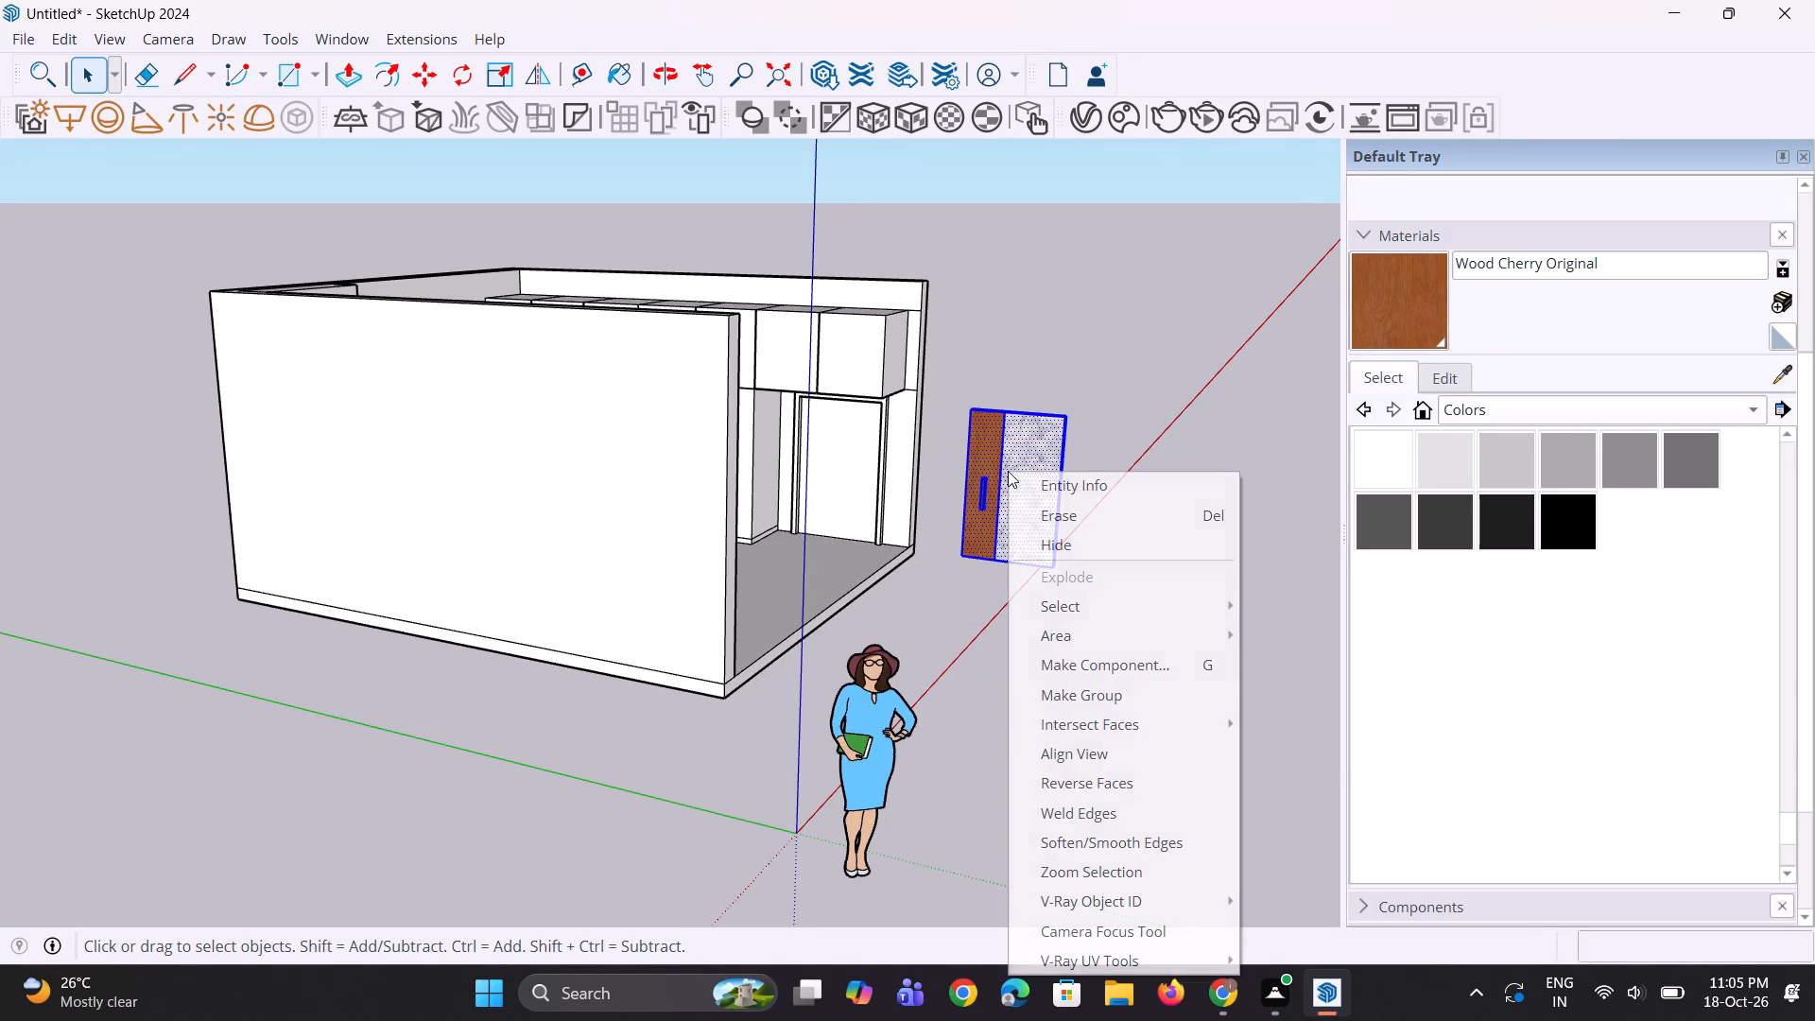
left_click(1127, 706)
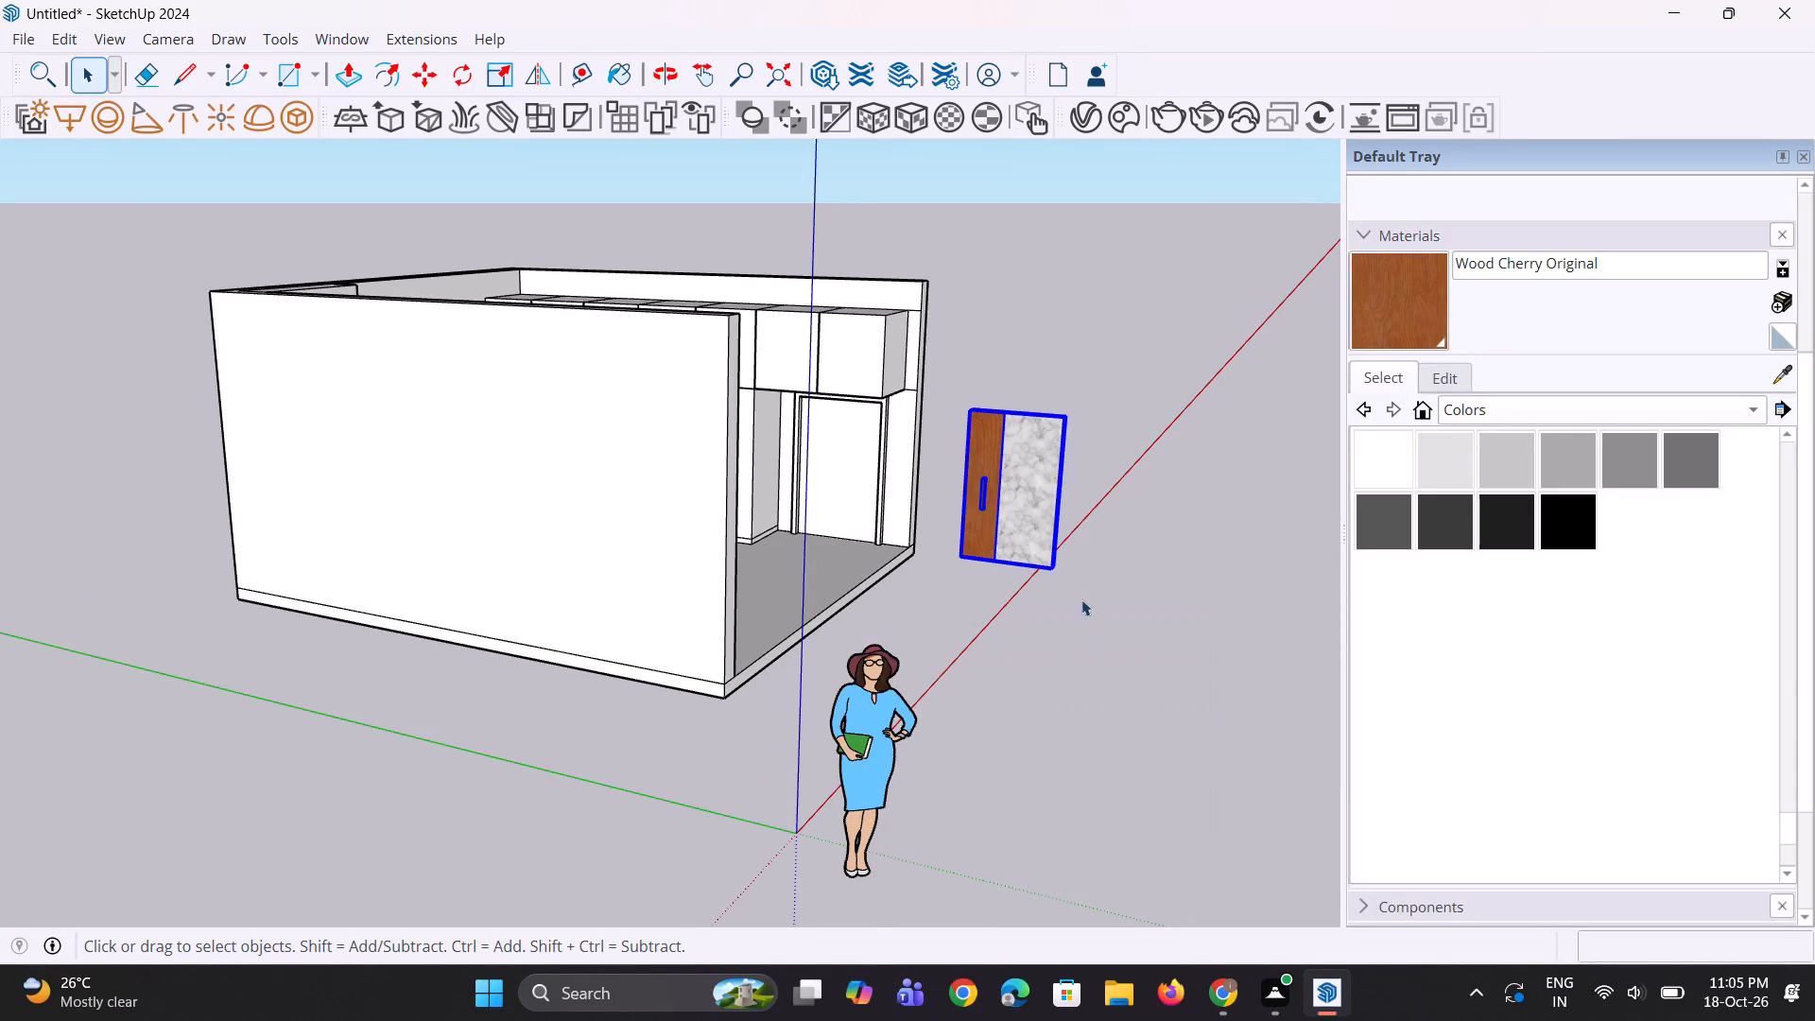
Move the door group by its bottom marble-side corner about 7' 10" into the door frame opening of the room.
scroll(1008, 514, "down", 4)
middle_click_drag(988, 556, 987, 612)
scroll(1038, 567, "up", 8)
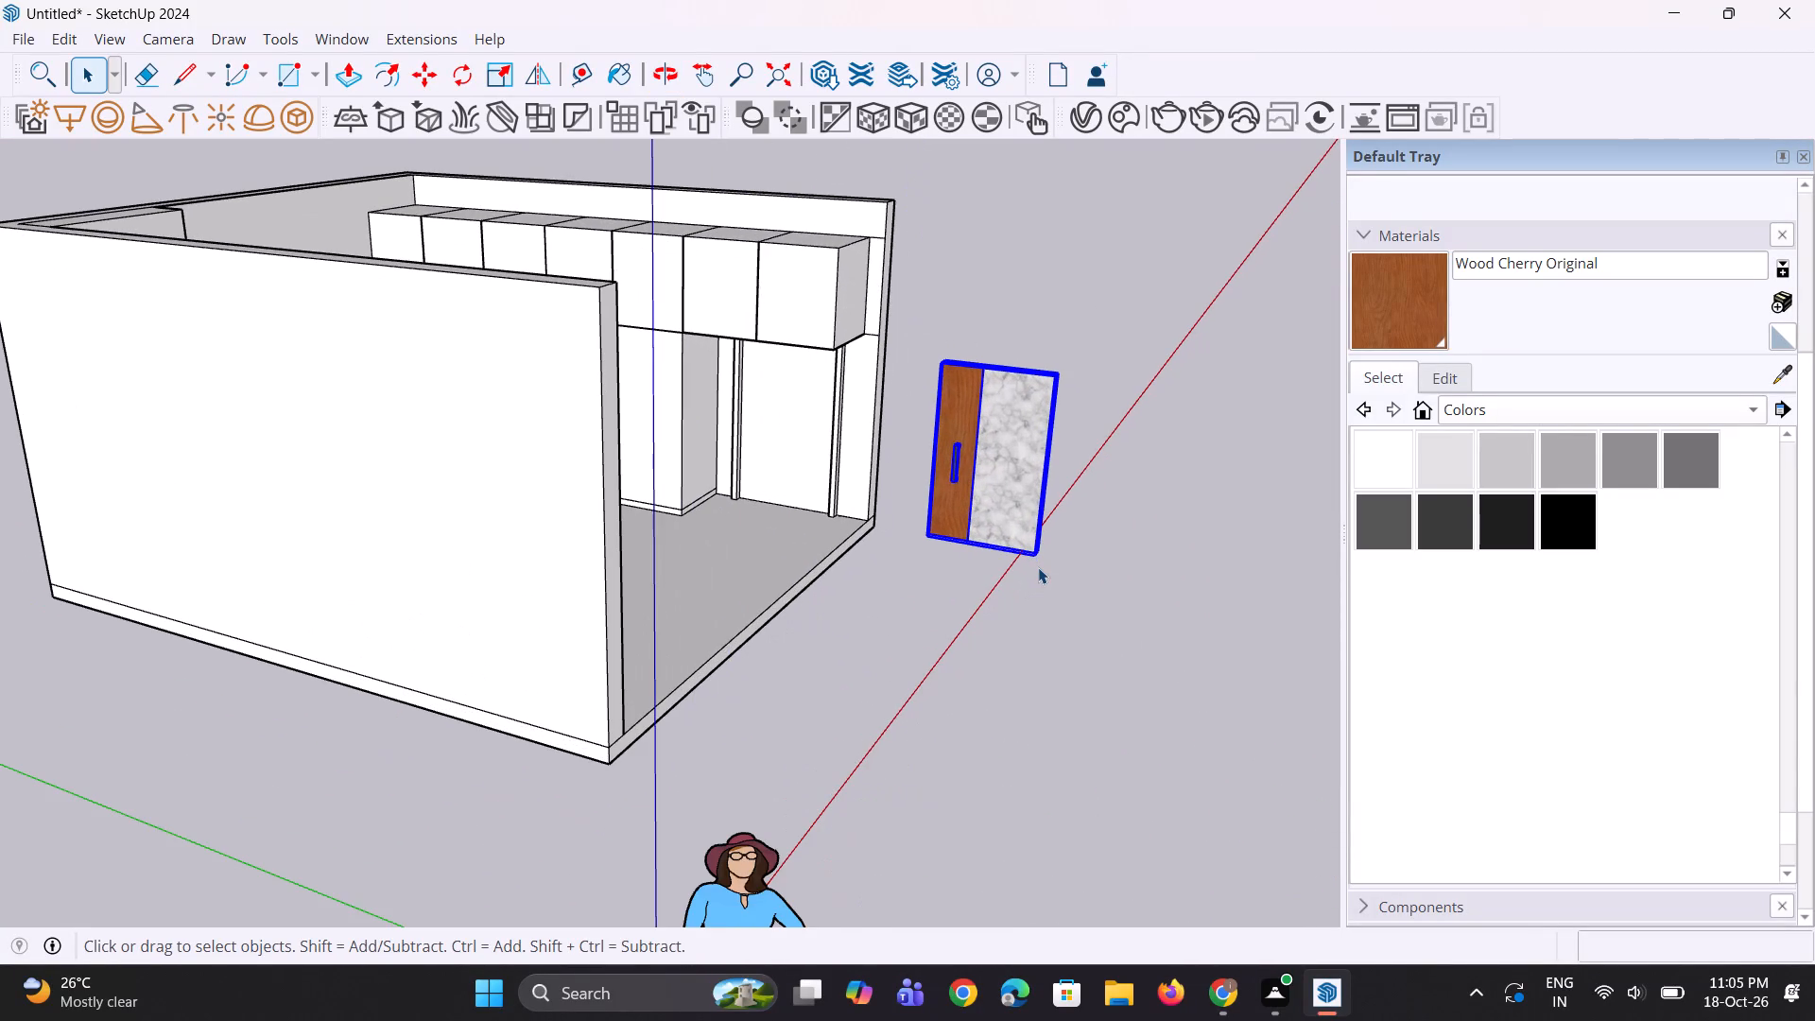
key("m")
scroll(1038, 567, "up", 5)
left_click(1039, 552)
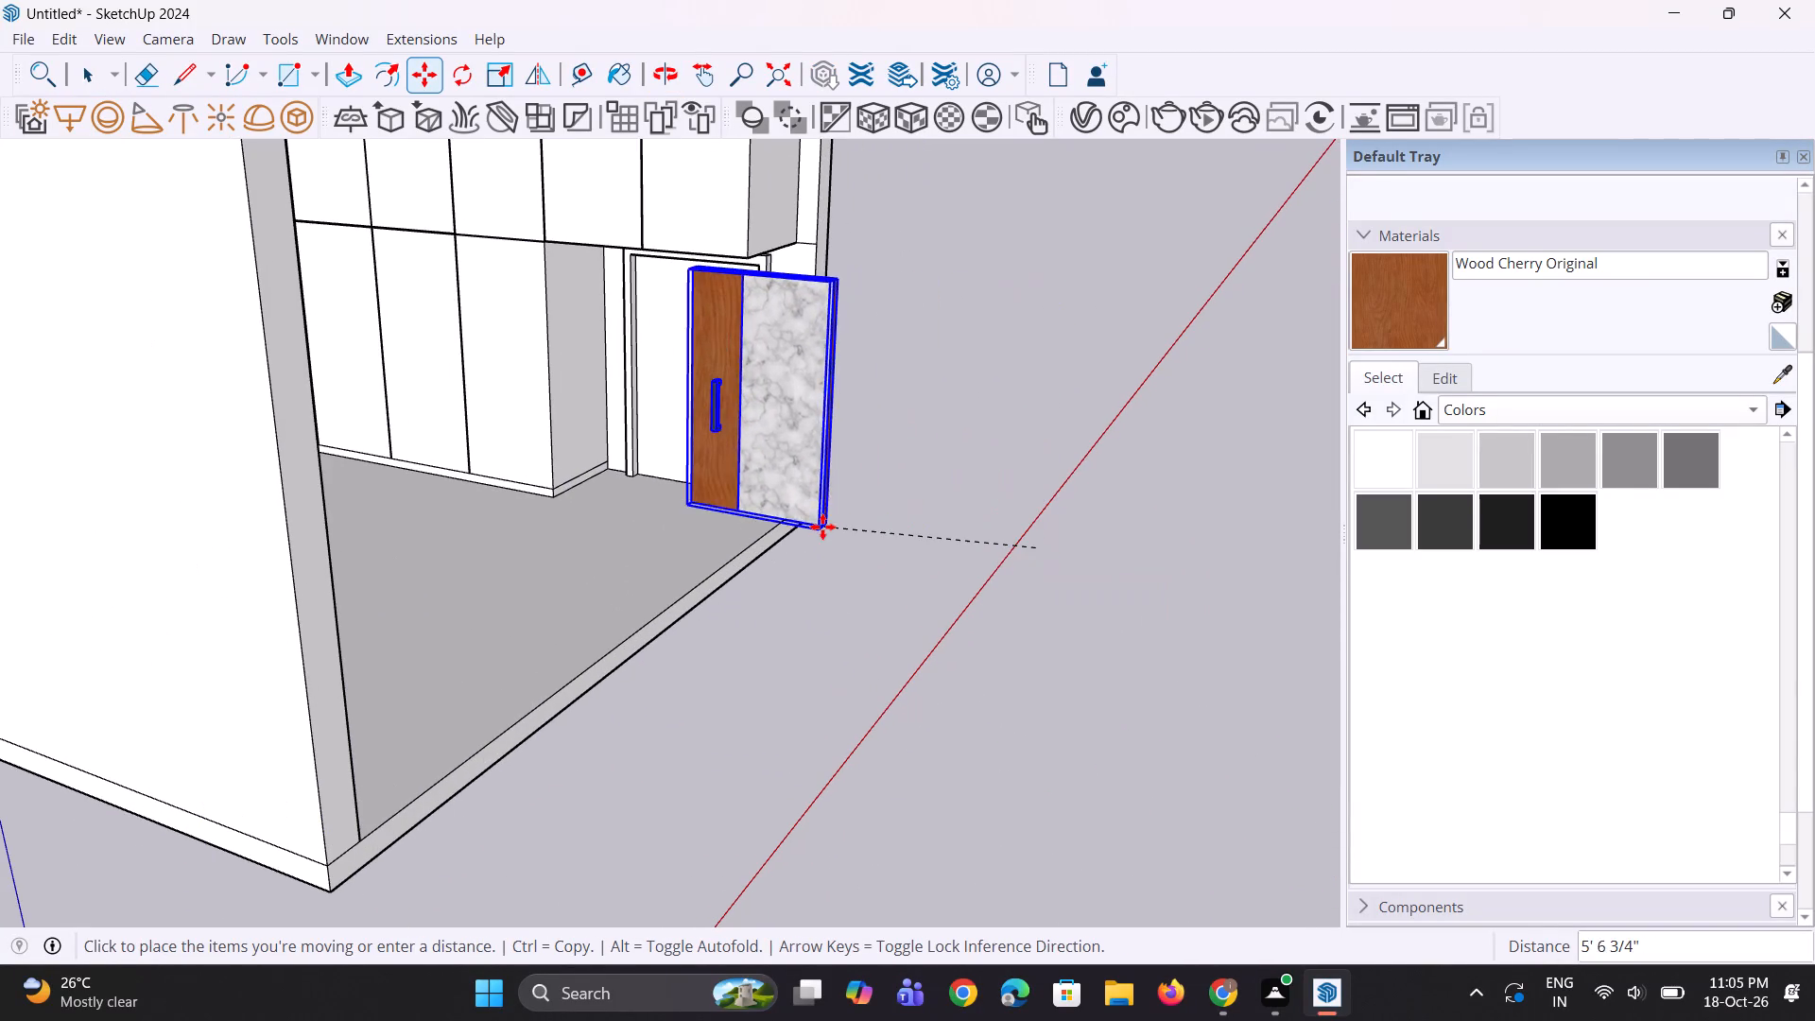
scroll(809, 513, "up", 2)
left_click(746, 487)
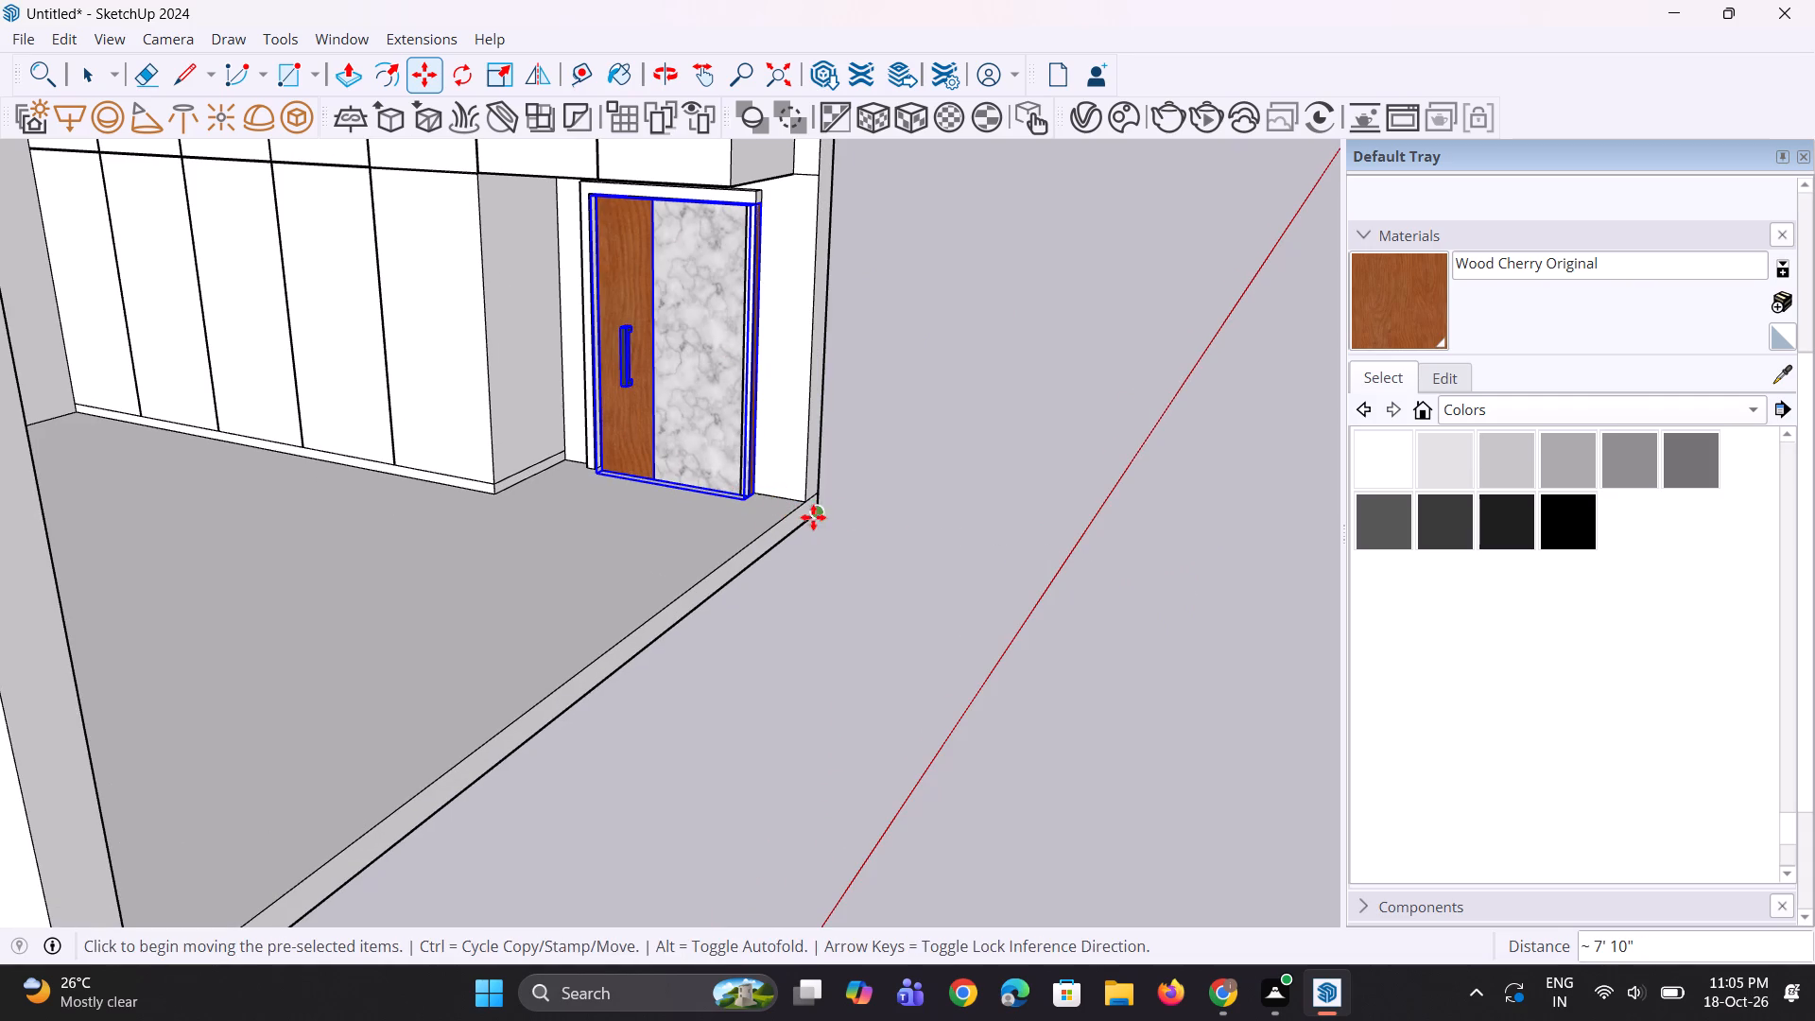
key("space")
key("space")
left_click(963, 526)
Move the door group about 4" by its bottom handle-side corner to align it with the door frame's corner.
scroll(965, 526, "down", 5)
scroll(866, 499, "up", 1)
middle_click_drag(842, 486, 696, 423)
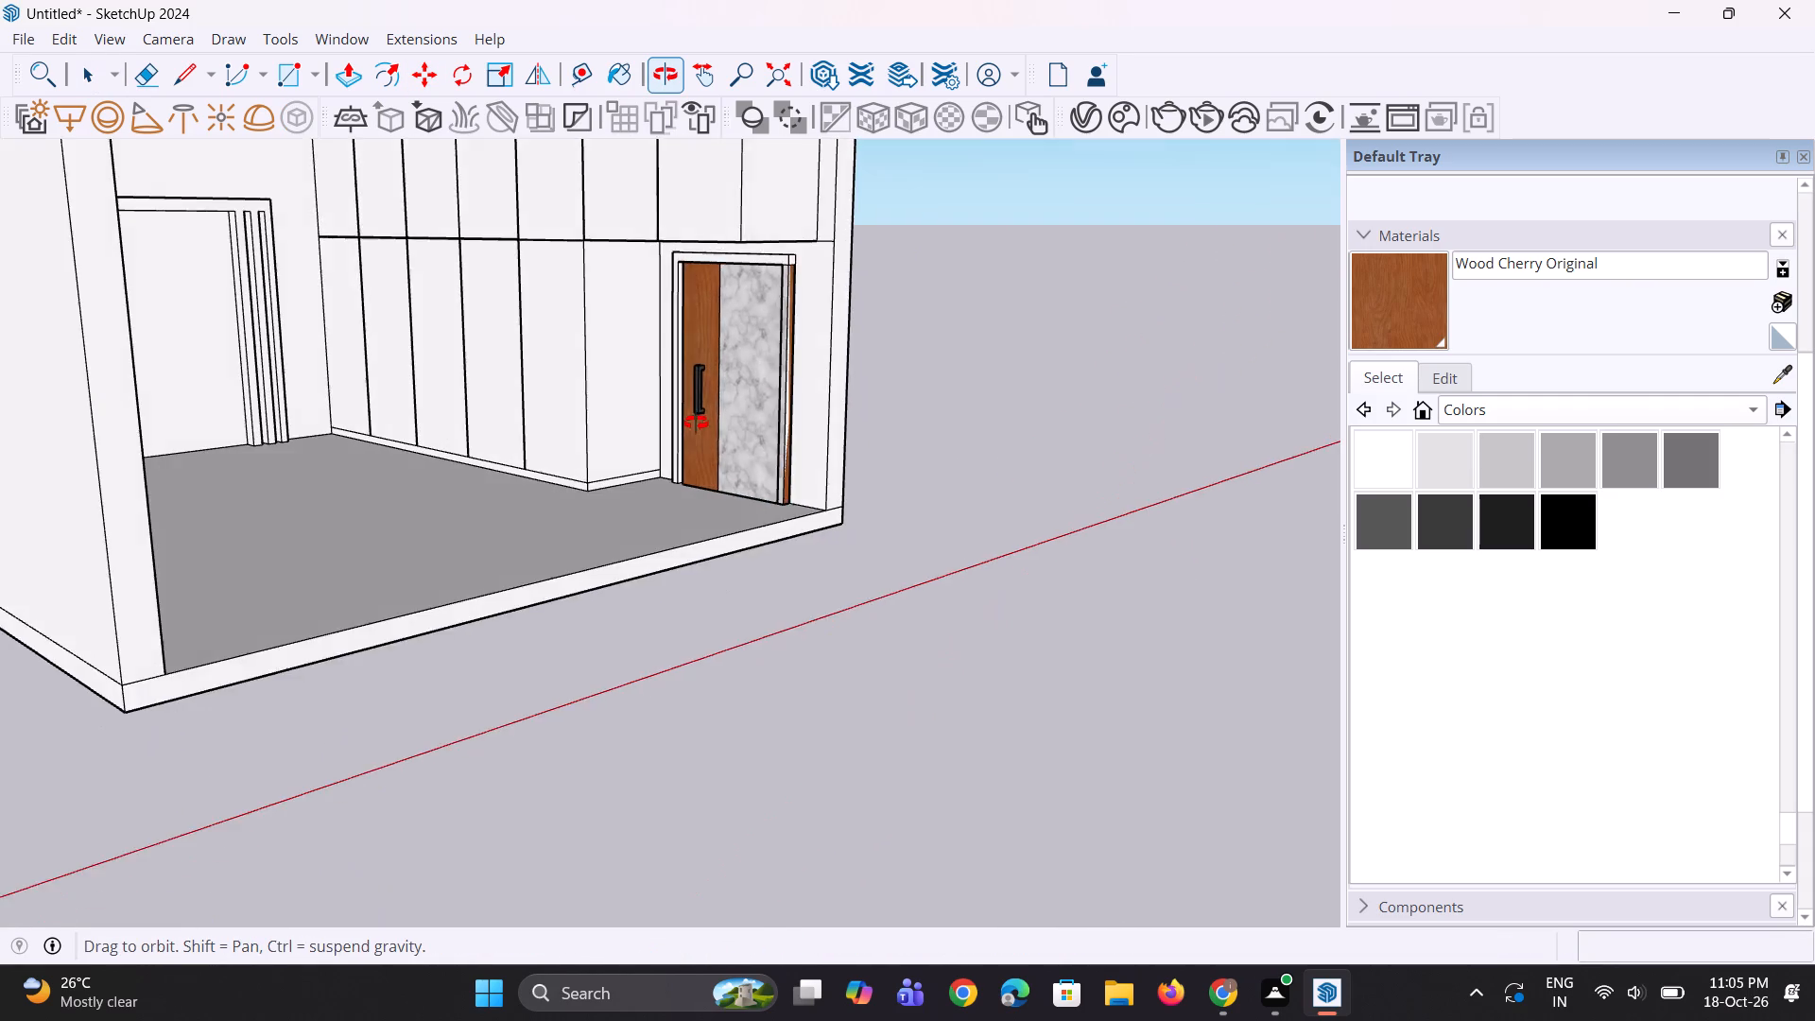
middle_click_drag(696, 423, 820, 454)
scroll(779, 480, "up", 7)
left_click(774, 486)
middle_click_drag(744, 557, 966, 625)
key("m")
scroll(641, 494, "up", 4)
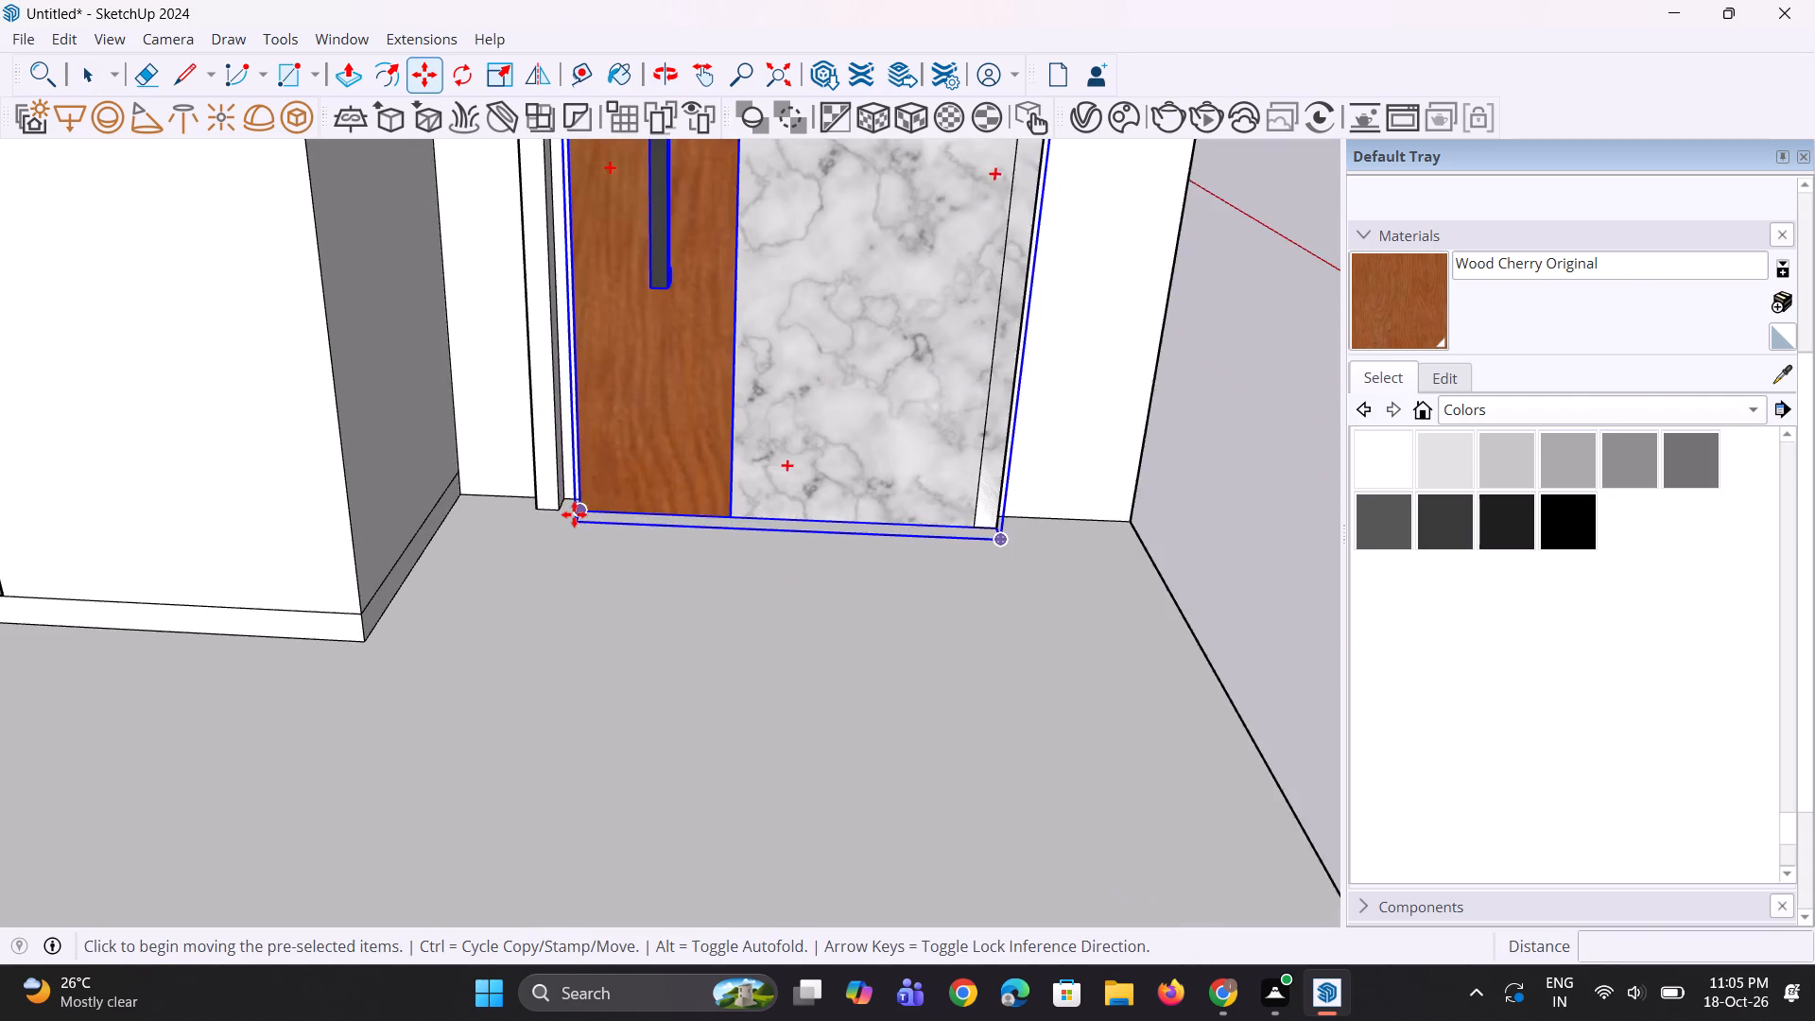
scroll(574, 514, "up", 2)
left_click(574, 516)
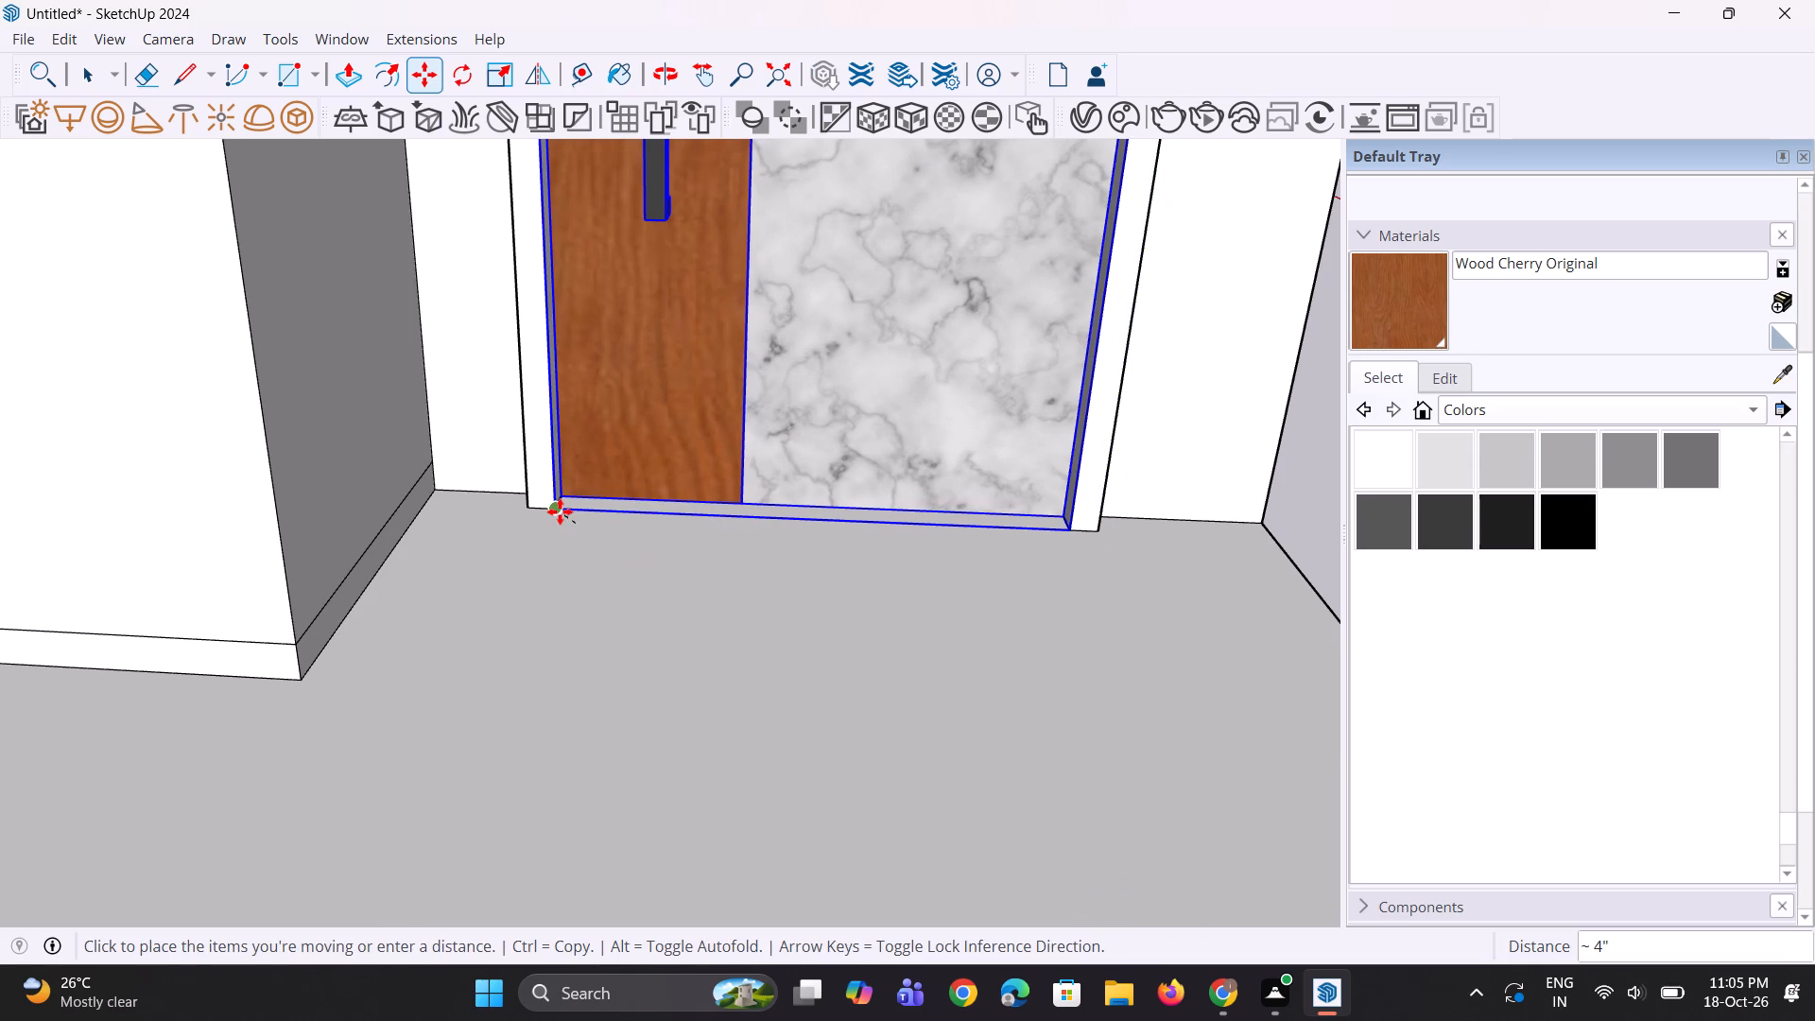
left_click(560, 511)
middle_click_drag(732, 583, 558, 485)
scroll(645, 517, "down", 11)
key("space")
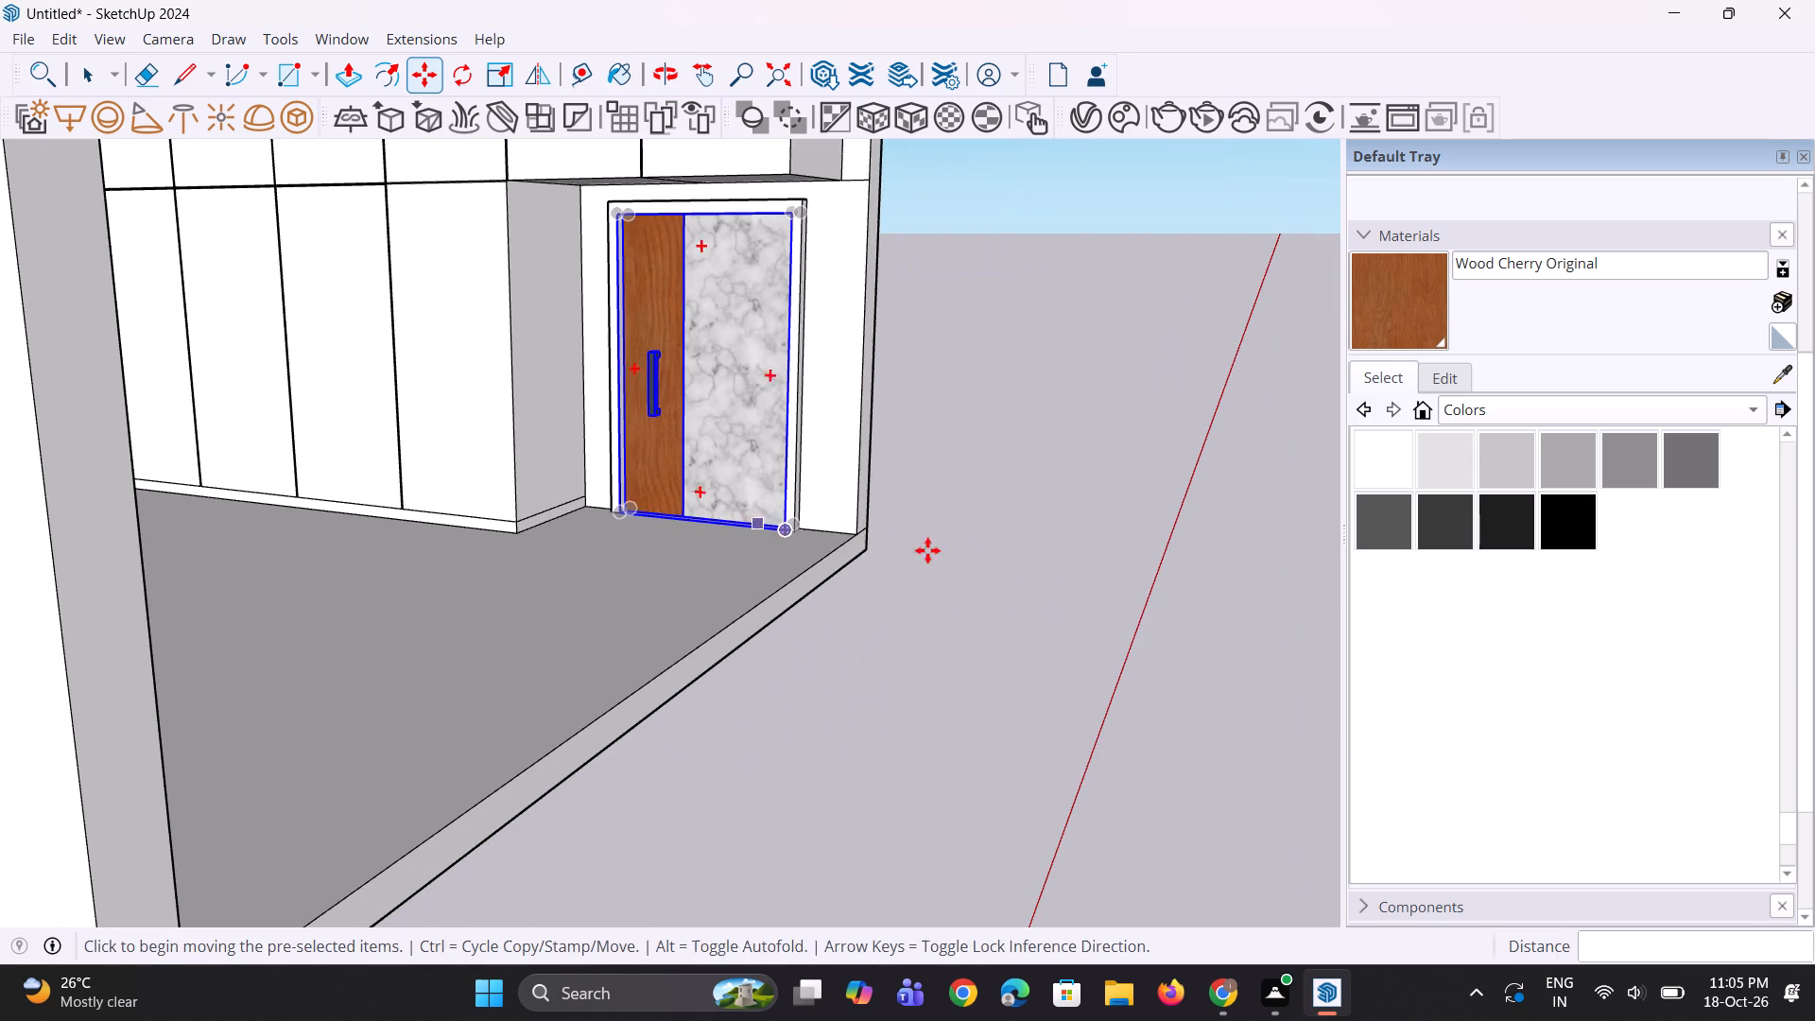
key("space")
left_click(988, 555)
Examine the fitted door and the whole room from several angles.
scroll(743, 474, "down", 6)
scroll(735, 482, "up", 1)
middle_click_drag(733, 483, 717, 456)
scroll(915, 480, "up", 1)
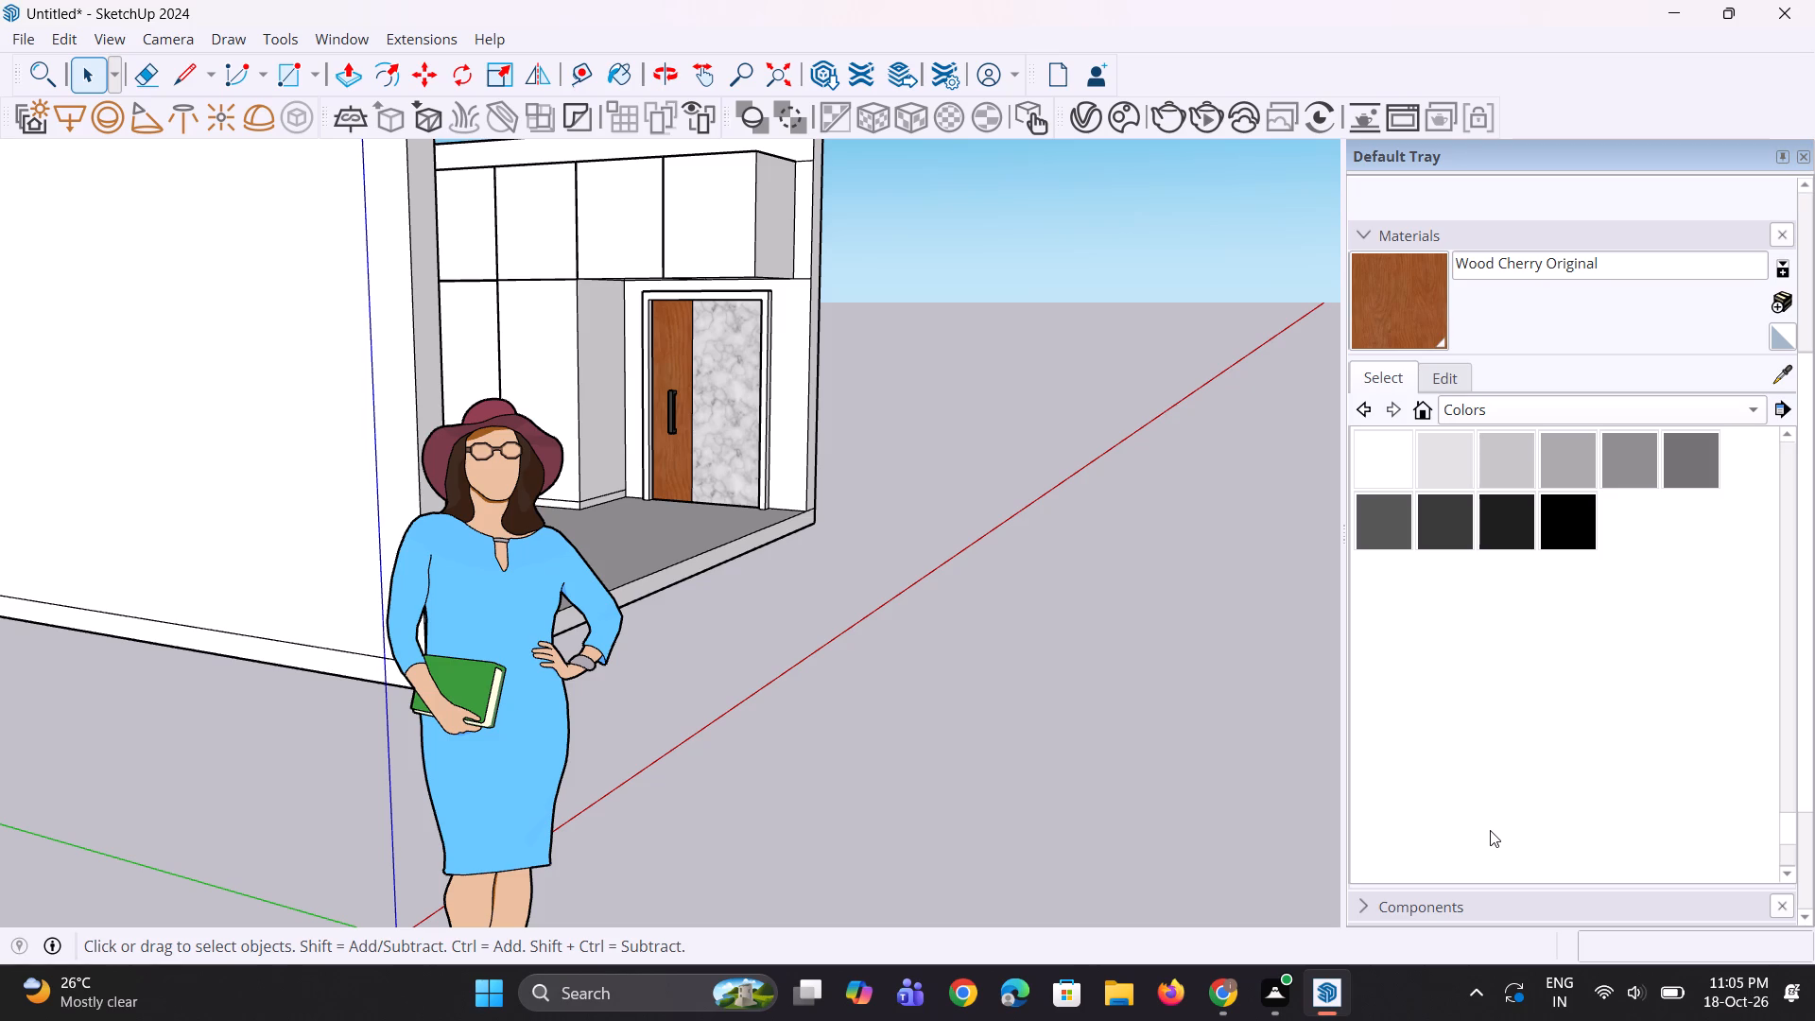
scroll(809, 496, "down", 4)
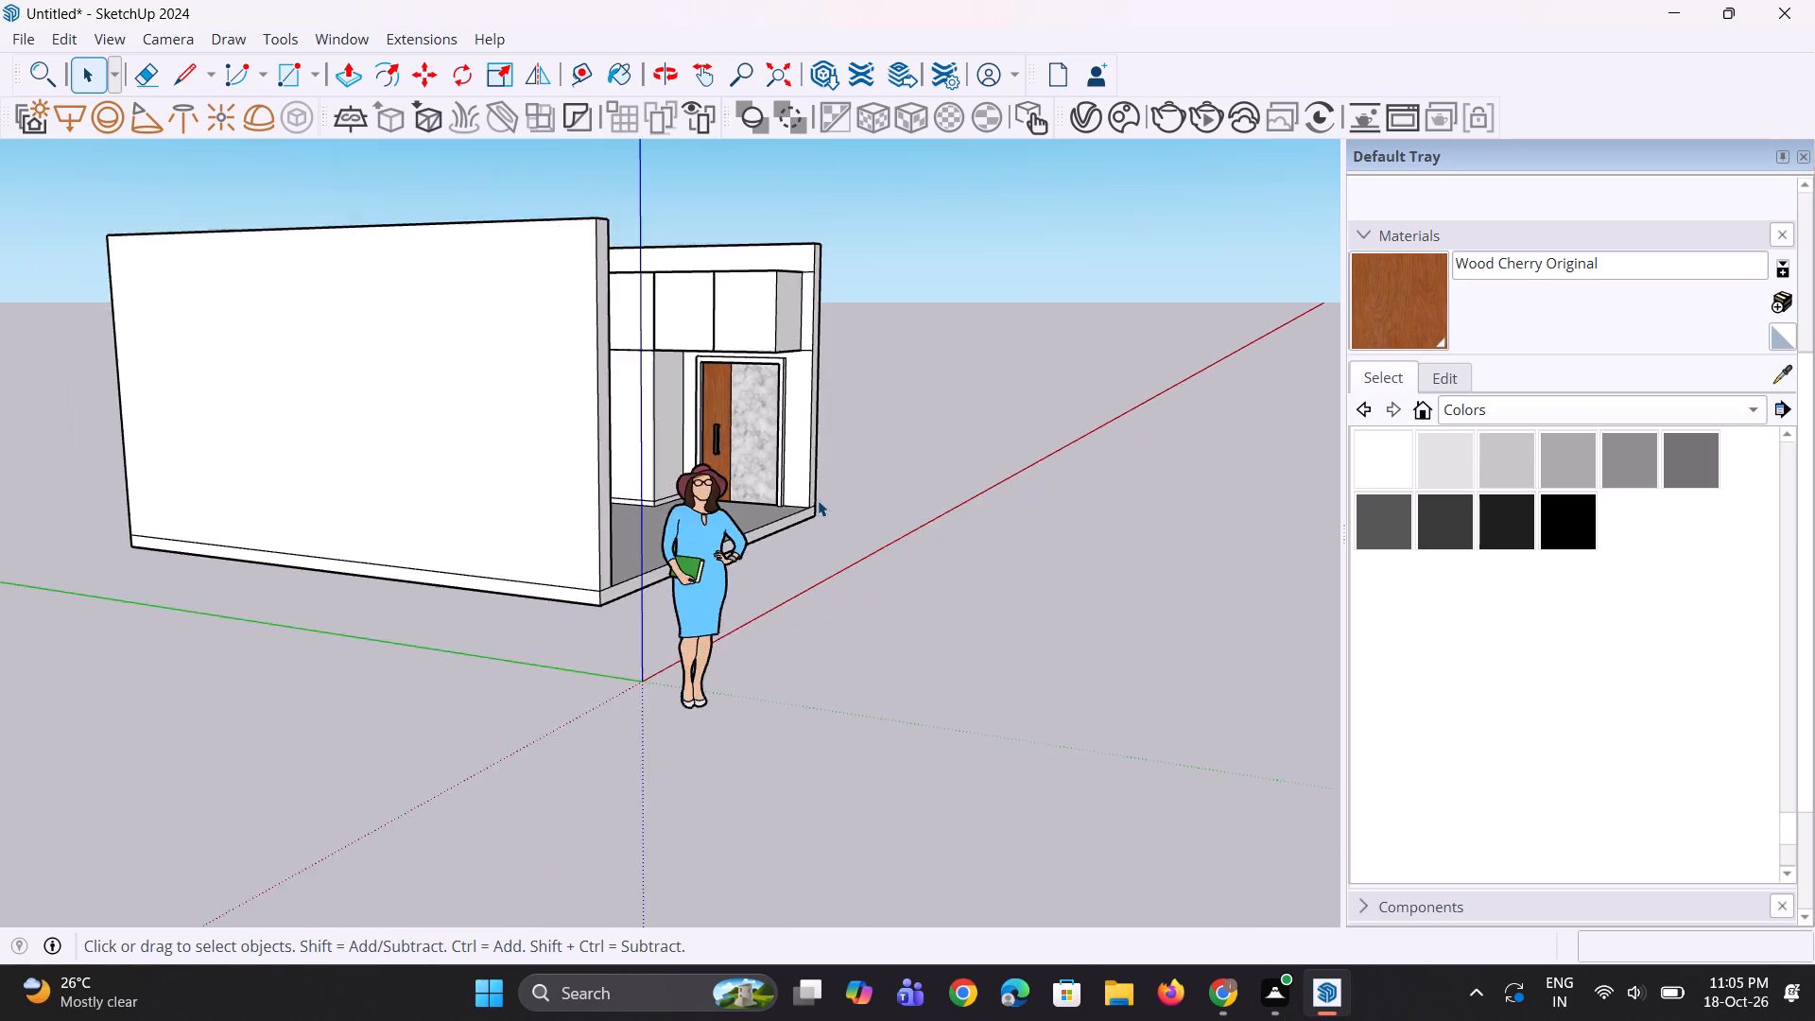
scroll(810, 503, "down", 1)
middle_click_drag(790, 510, 713, 565)
scroll(747, 456, "down", 3)
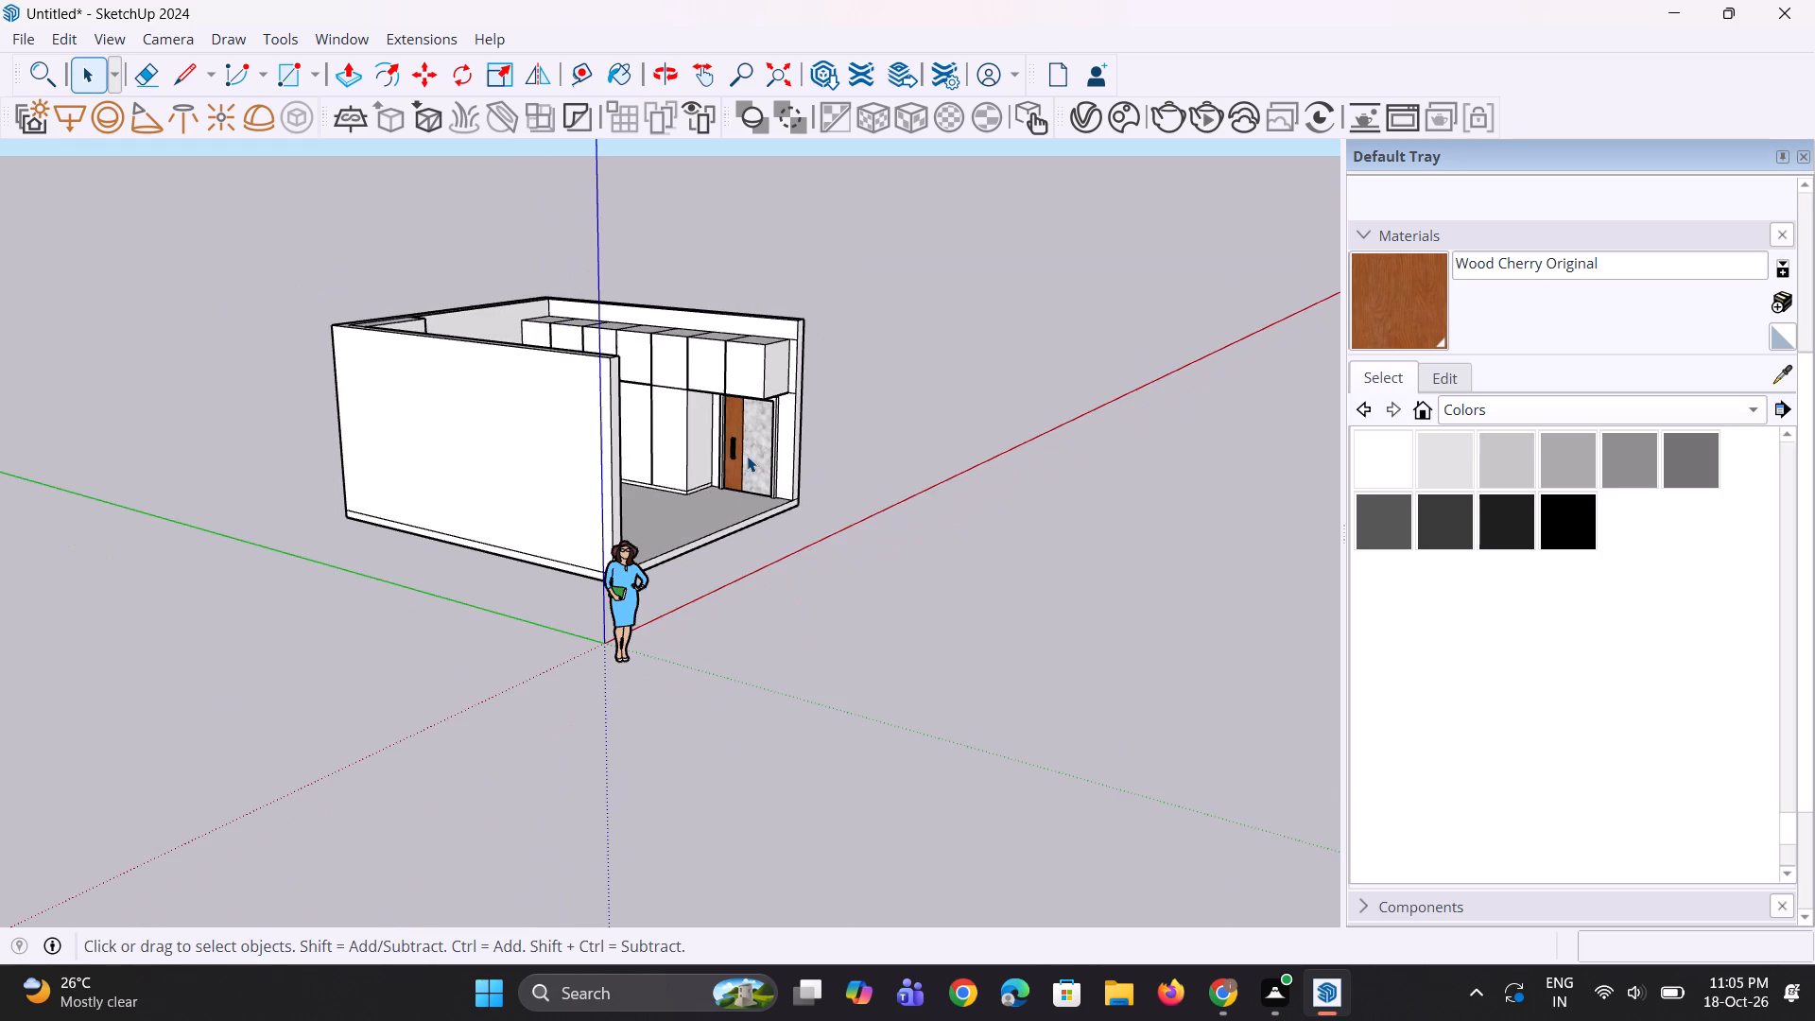
middle_click_drag(747, 456, 584, 438)
scroll(714, 408, "down", 4)
middle_click_drag(713, 408, 475, 440)
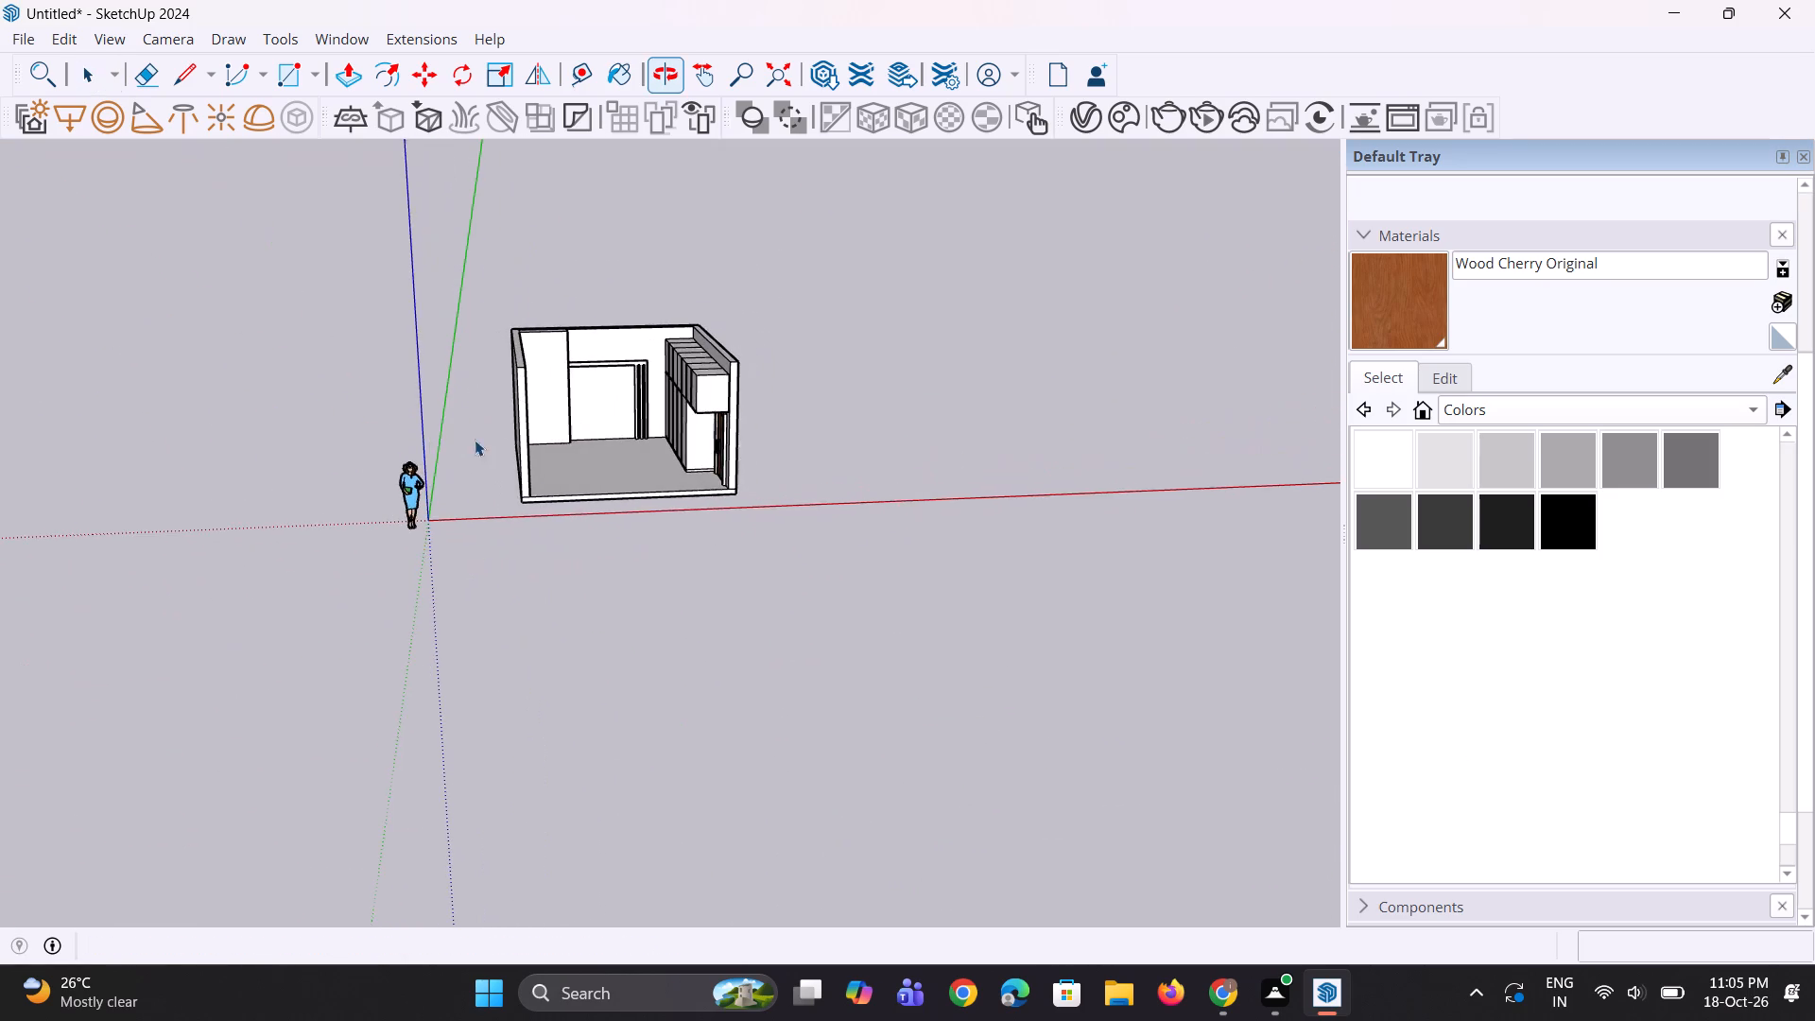
Import the Photo+frame model from the Downloads folder and place it in the empty space beside the room.
scroll(621, 410, "up", 3)
scroll(553, 349, "up", 1)
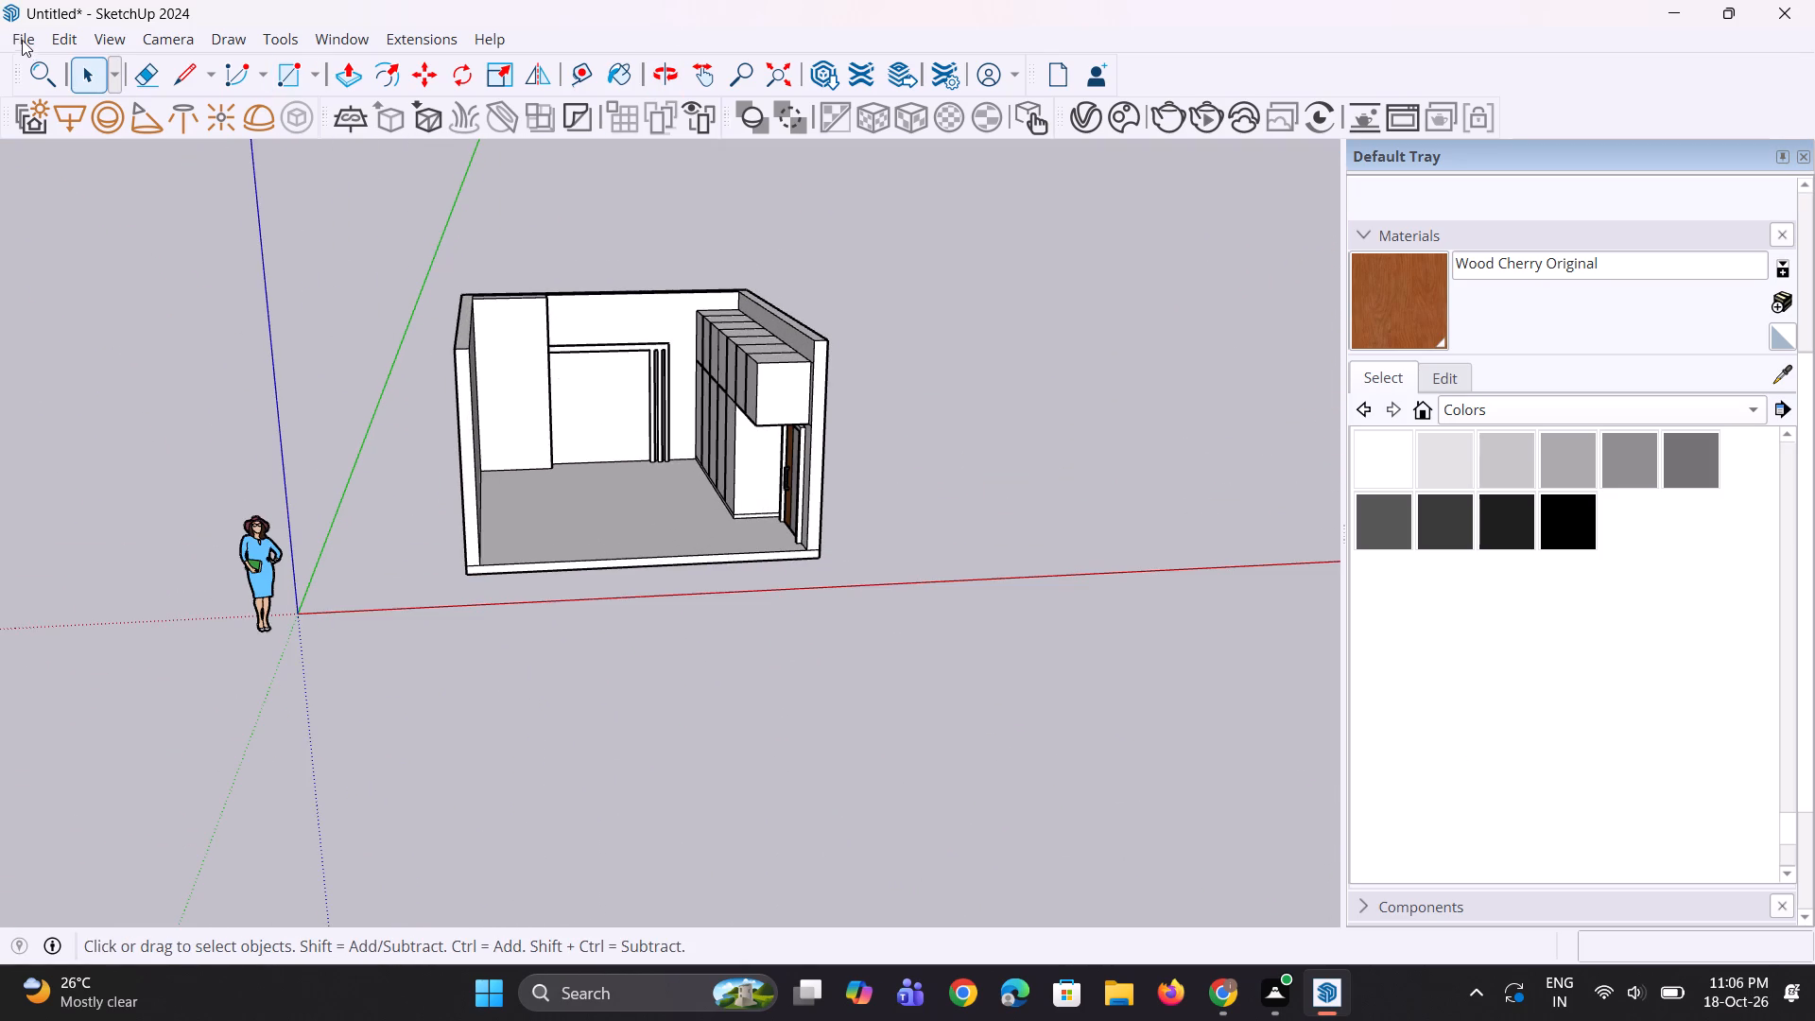
left_click(25, 42)
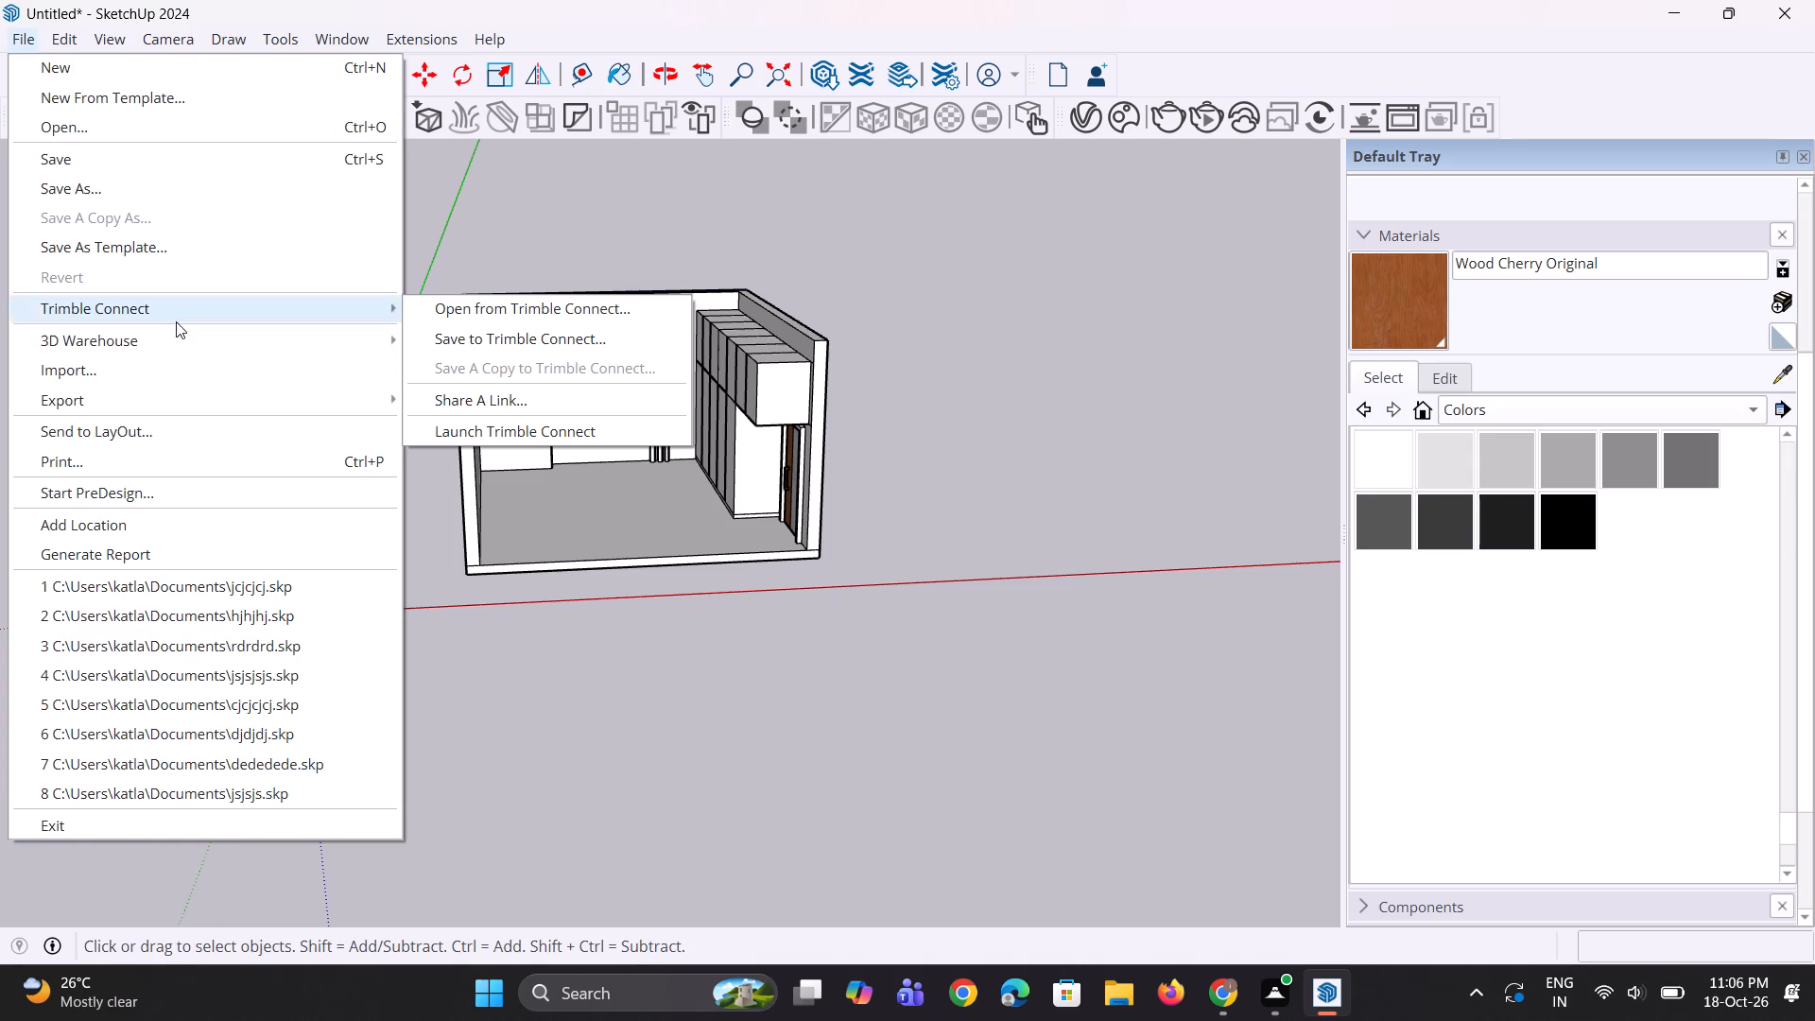
left_click(172, 369)
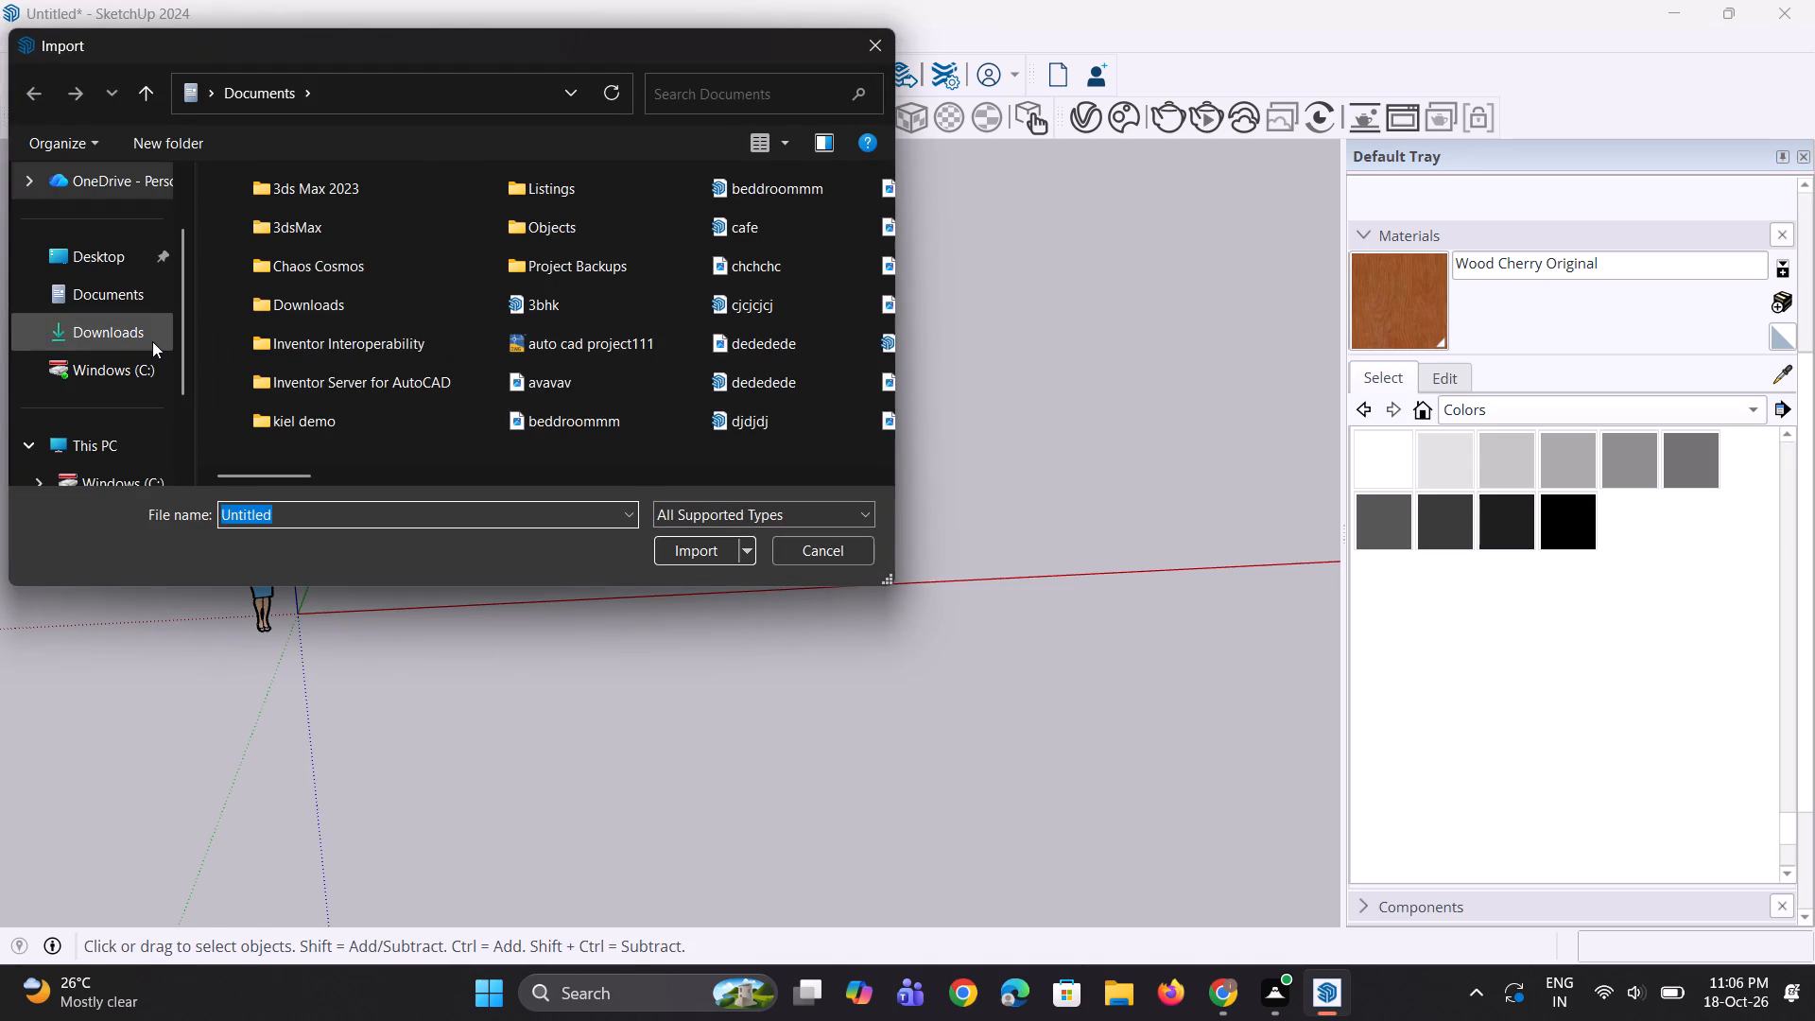
left_click(152, 341)
scroll(409, 342, "down", 7)
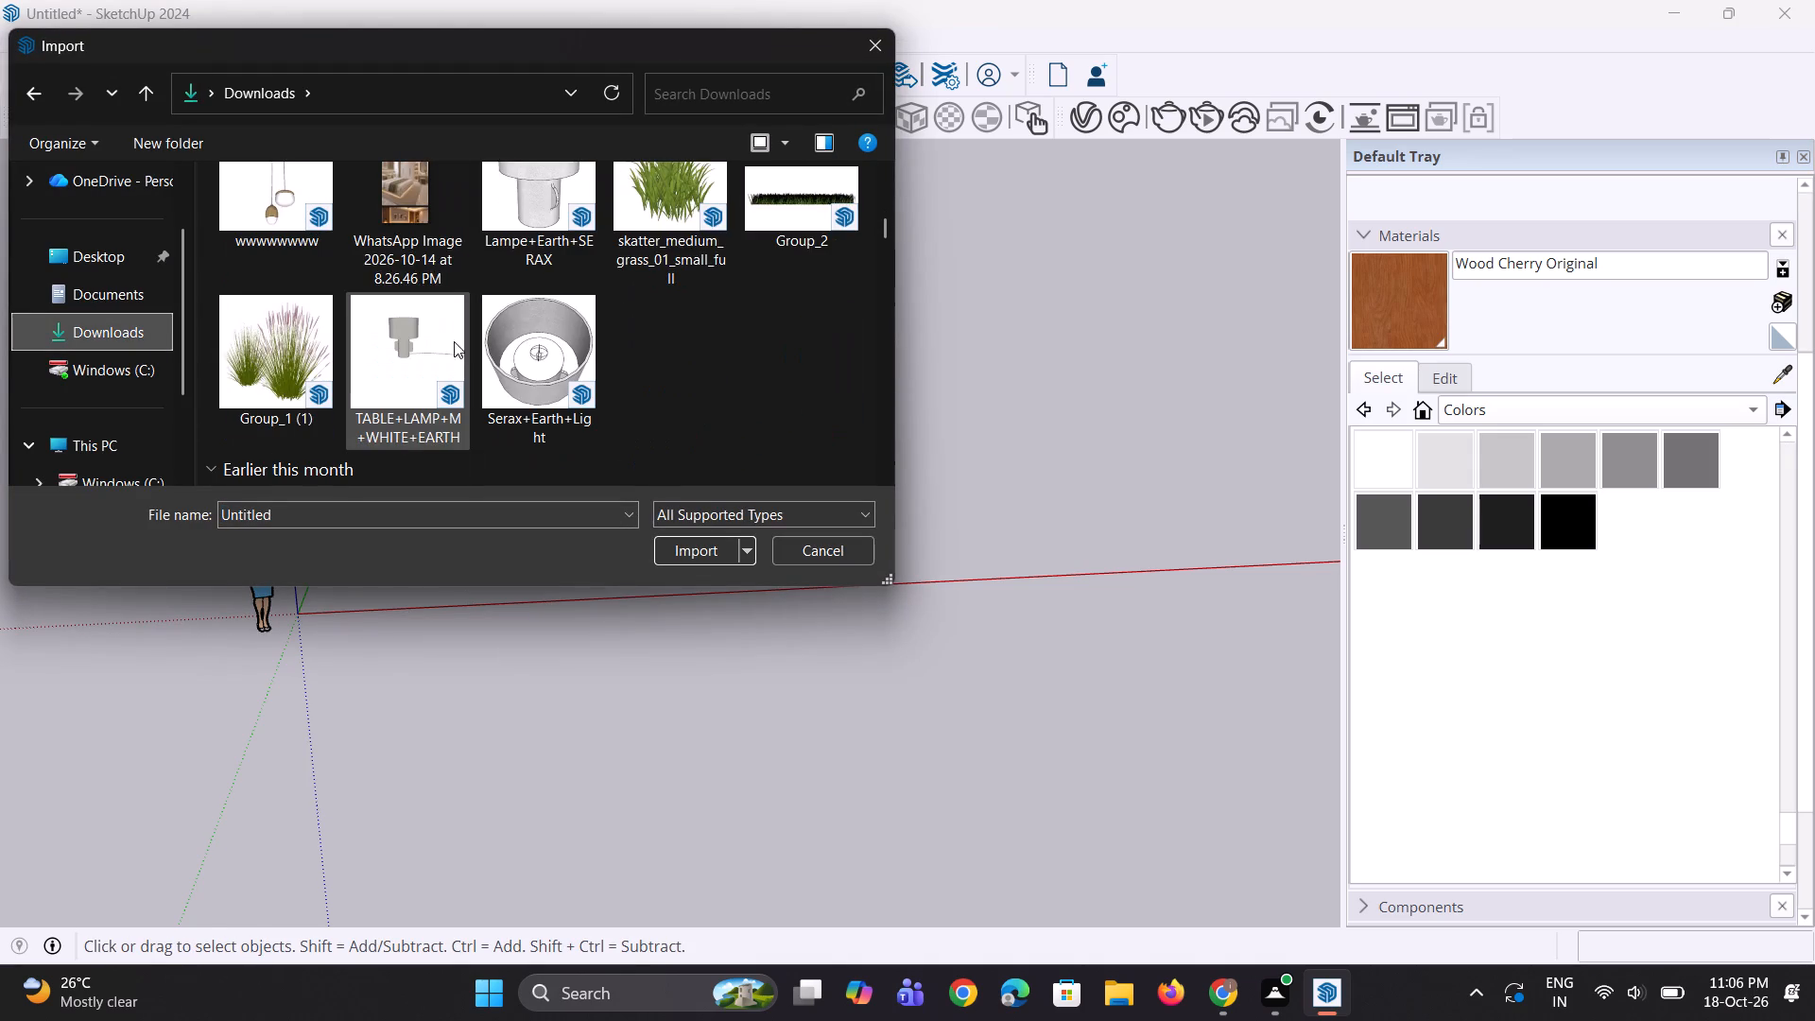
scroll(454, 341, "down", 6)
scroll(504, 358, "up", 2)
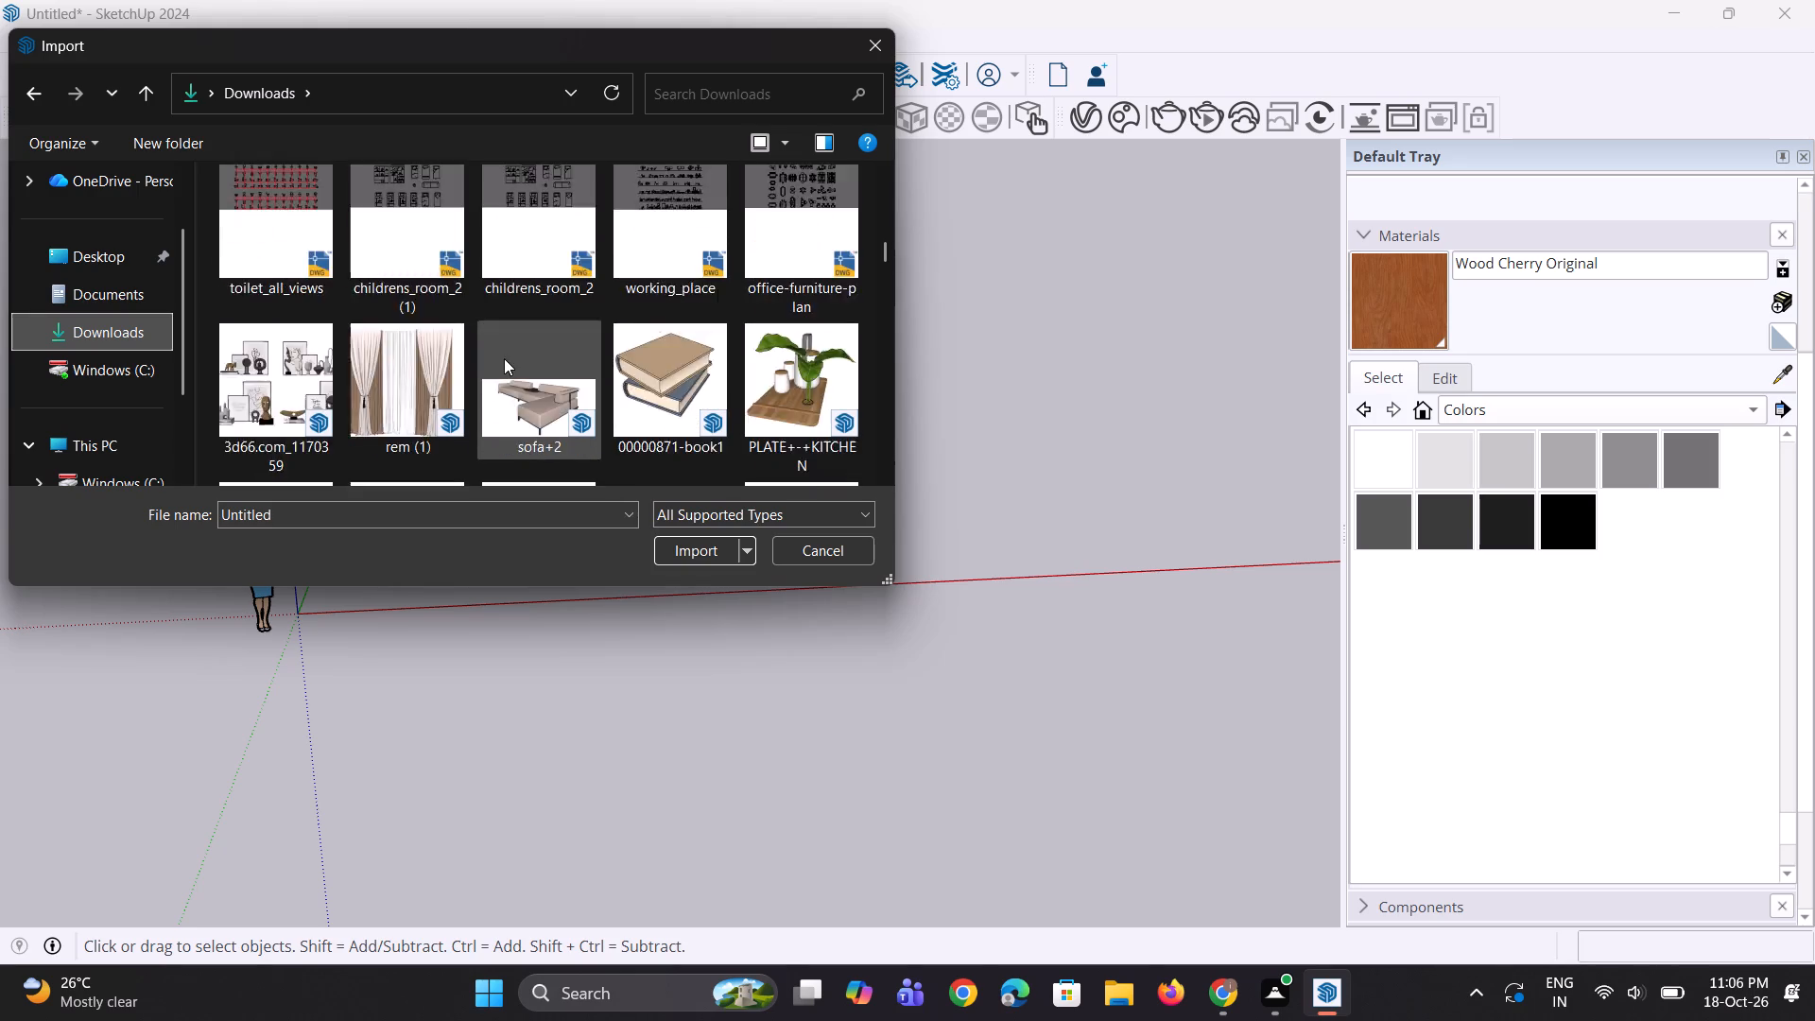
scroll(504, 358, "down", 6)
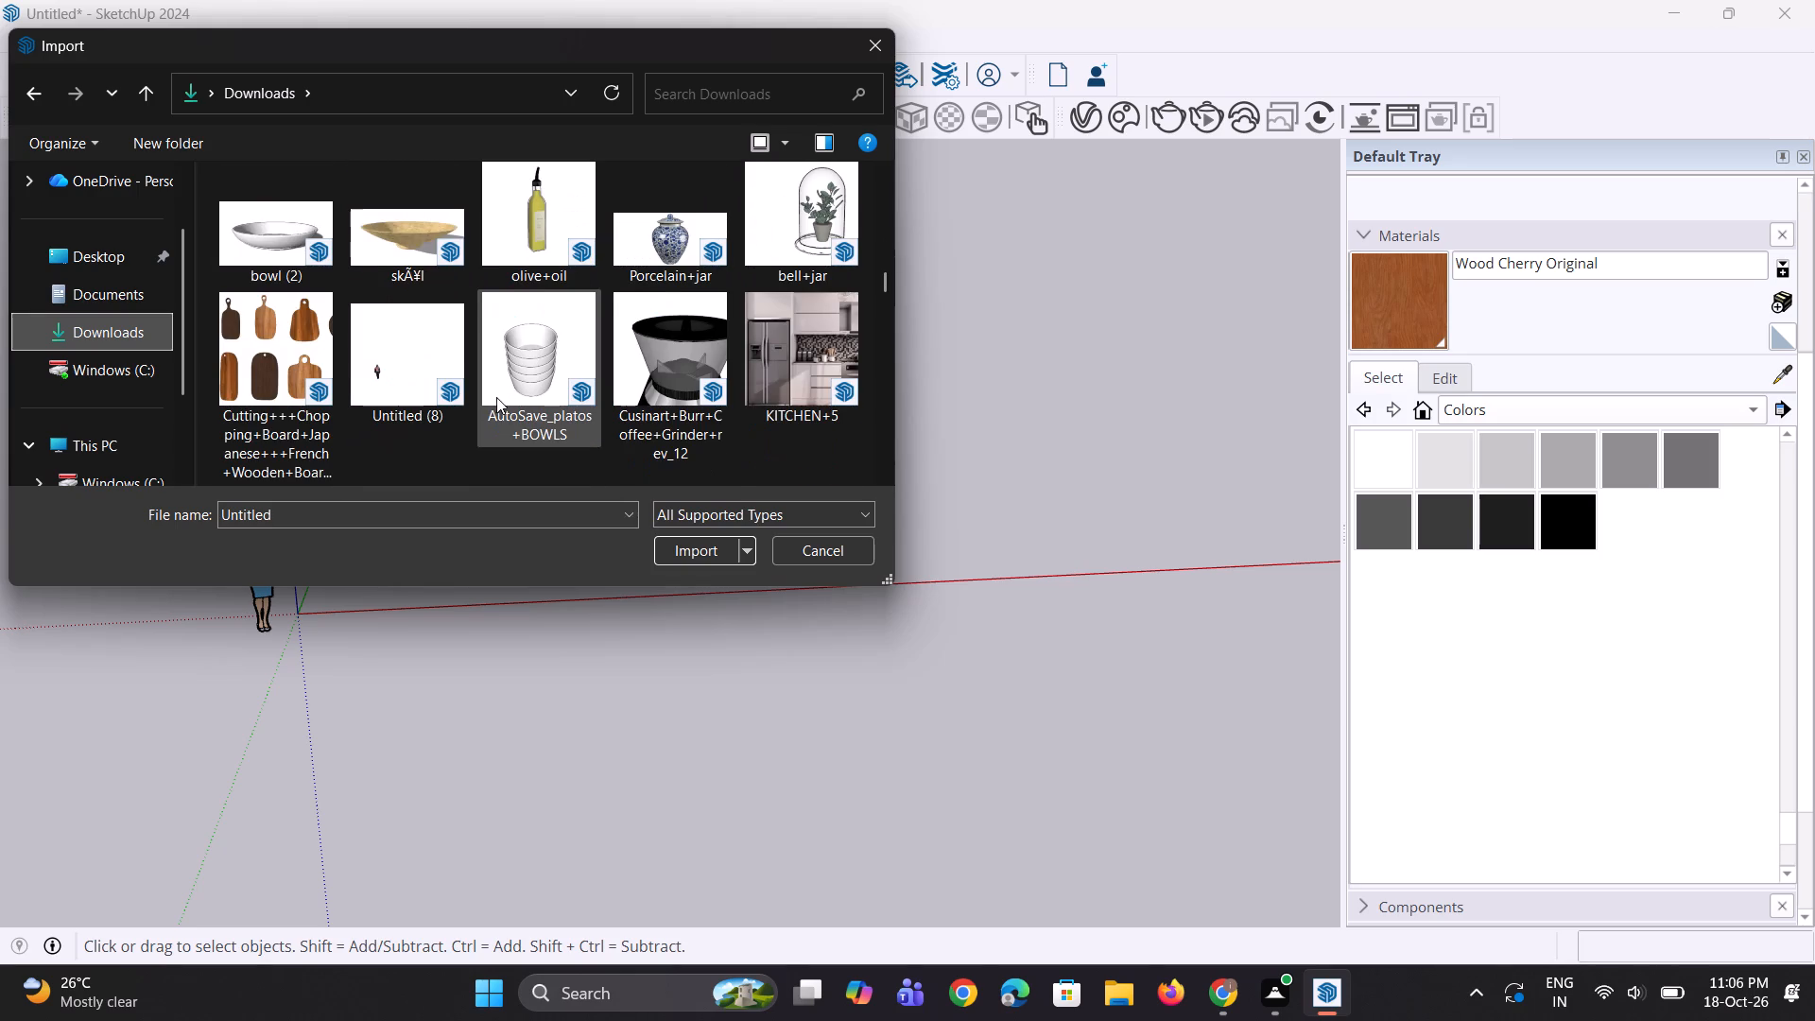
scroll(496, 397, "up", 2)
scroll(415, 358, "up", 1)
left_click_drag(420, 223, 821, 362)
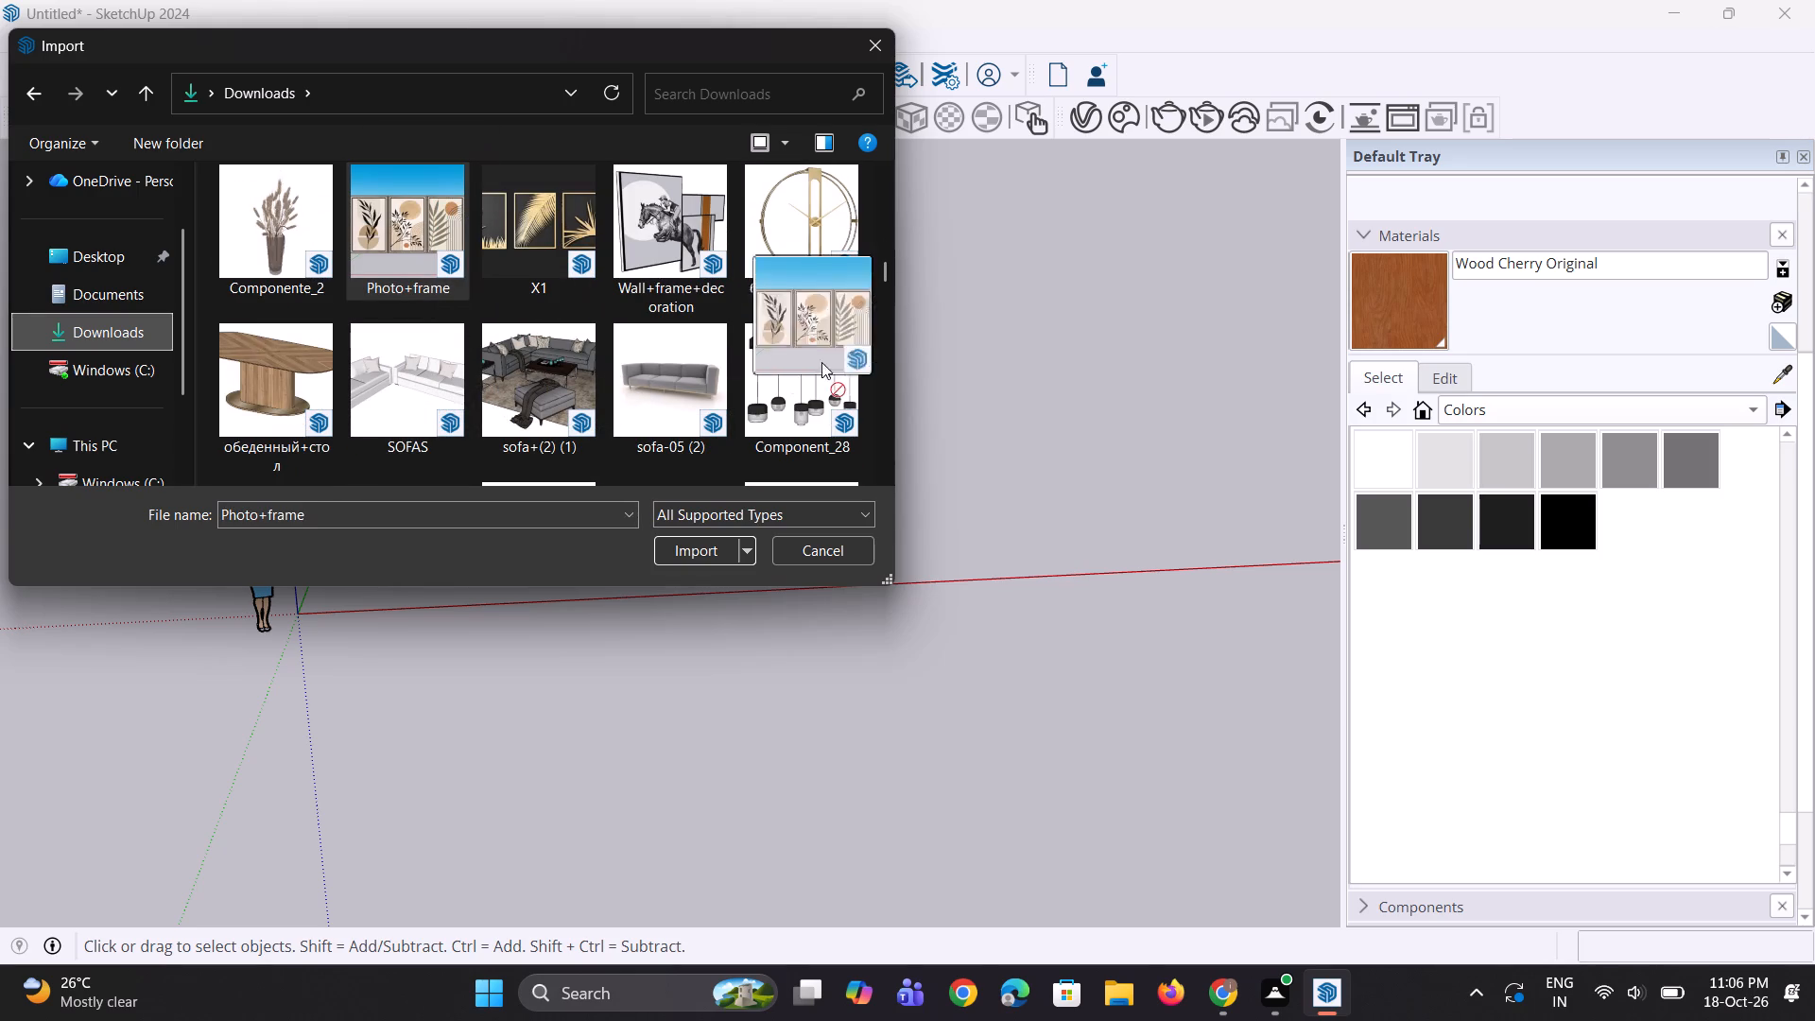
left_click_drag(821, 362, 998, 424)
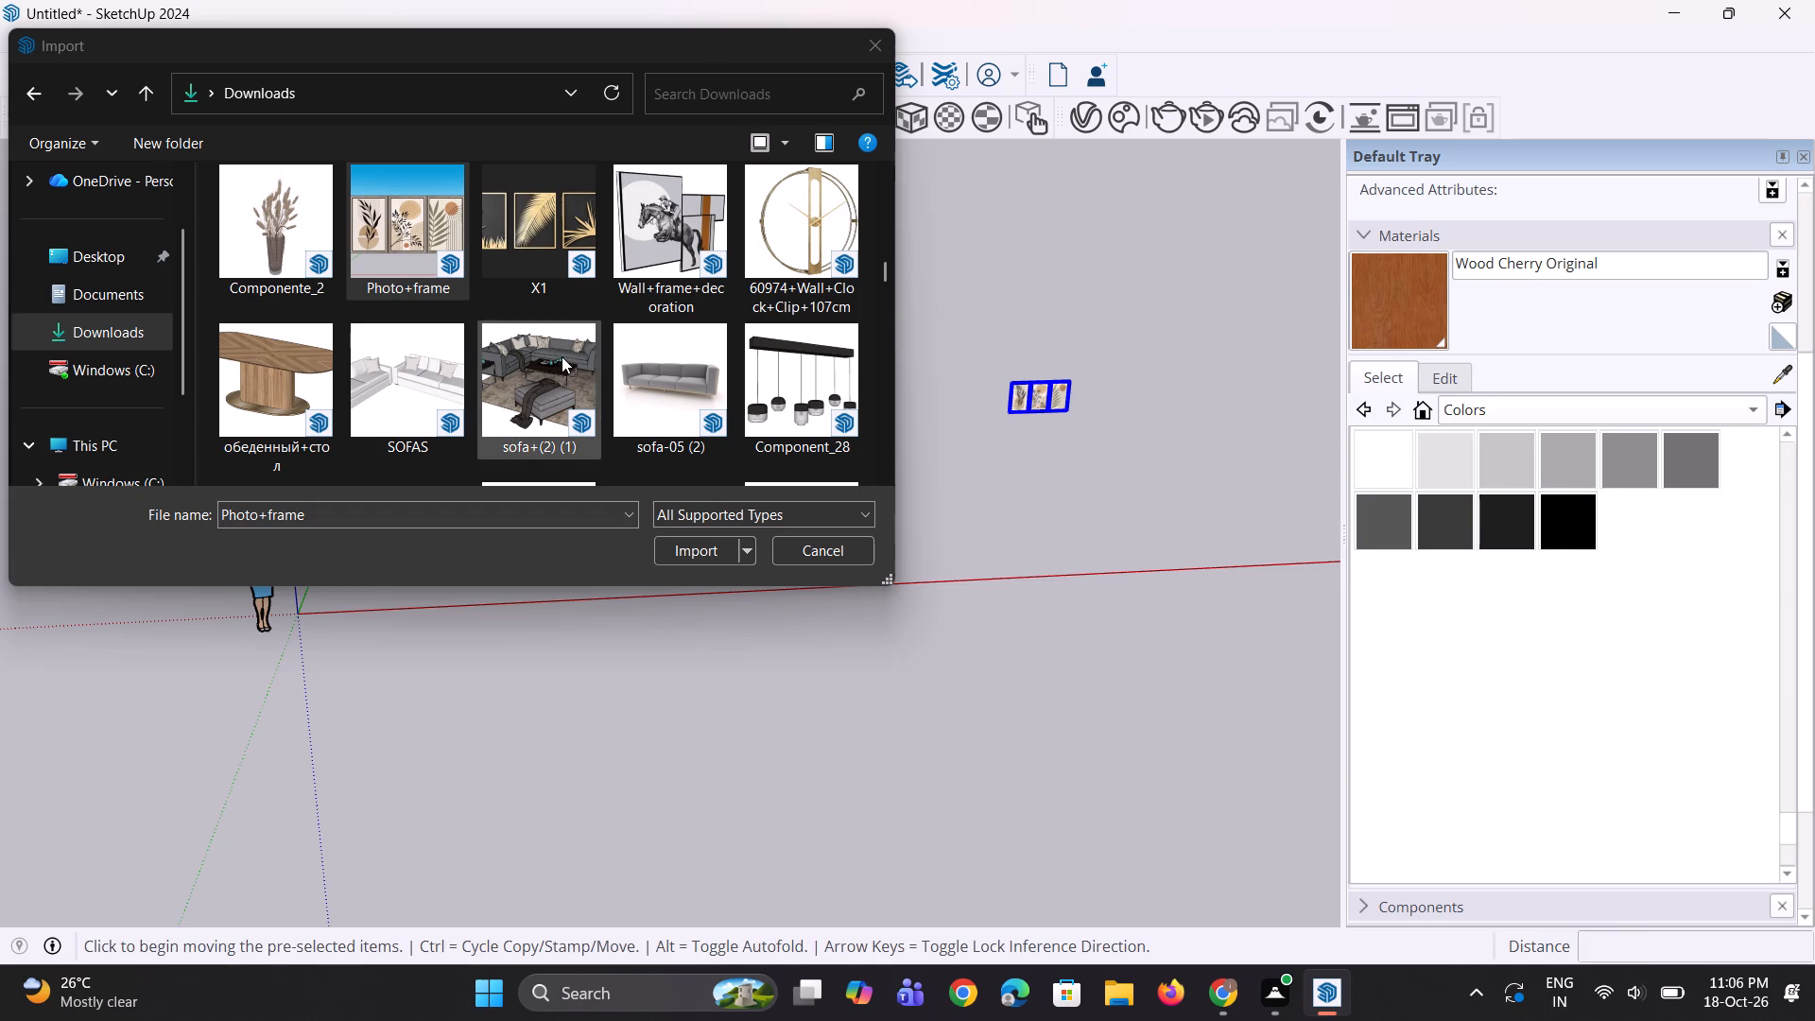
Import the Component_43 bed model from Downloads and place it beside the room, near the photo frames.
scroll(562, 356, "down", 2)
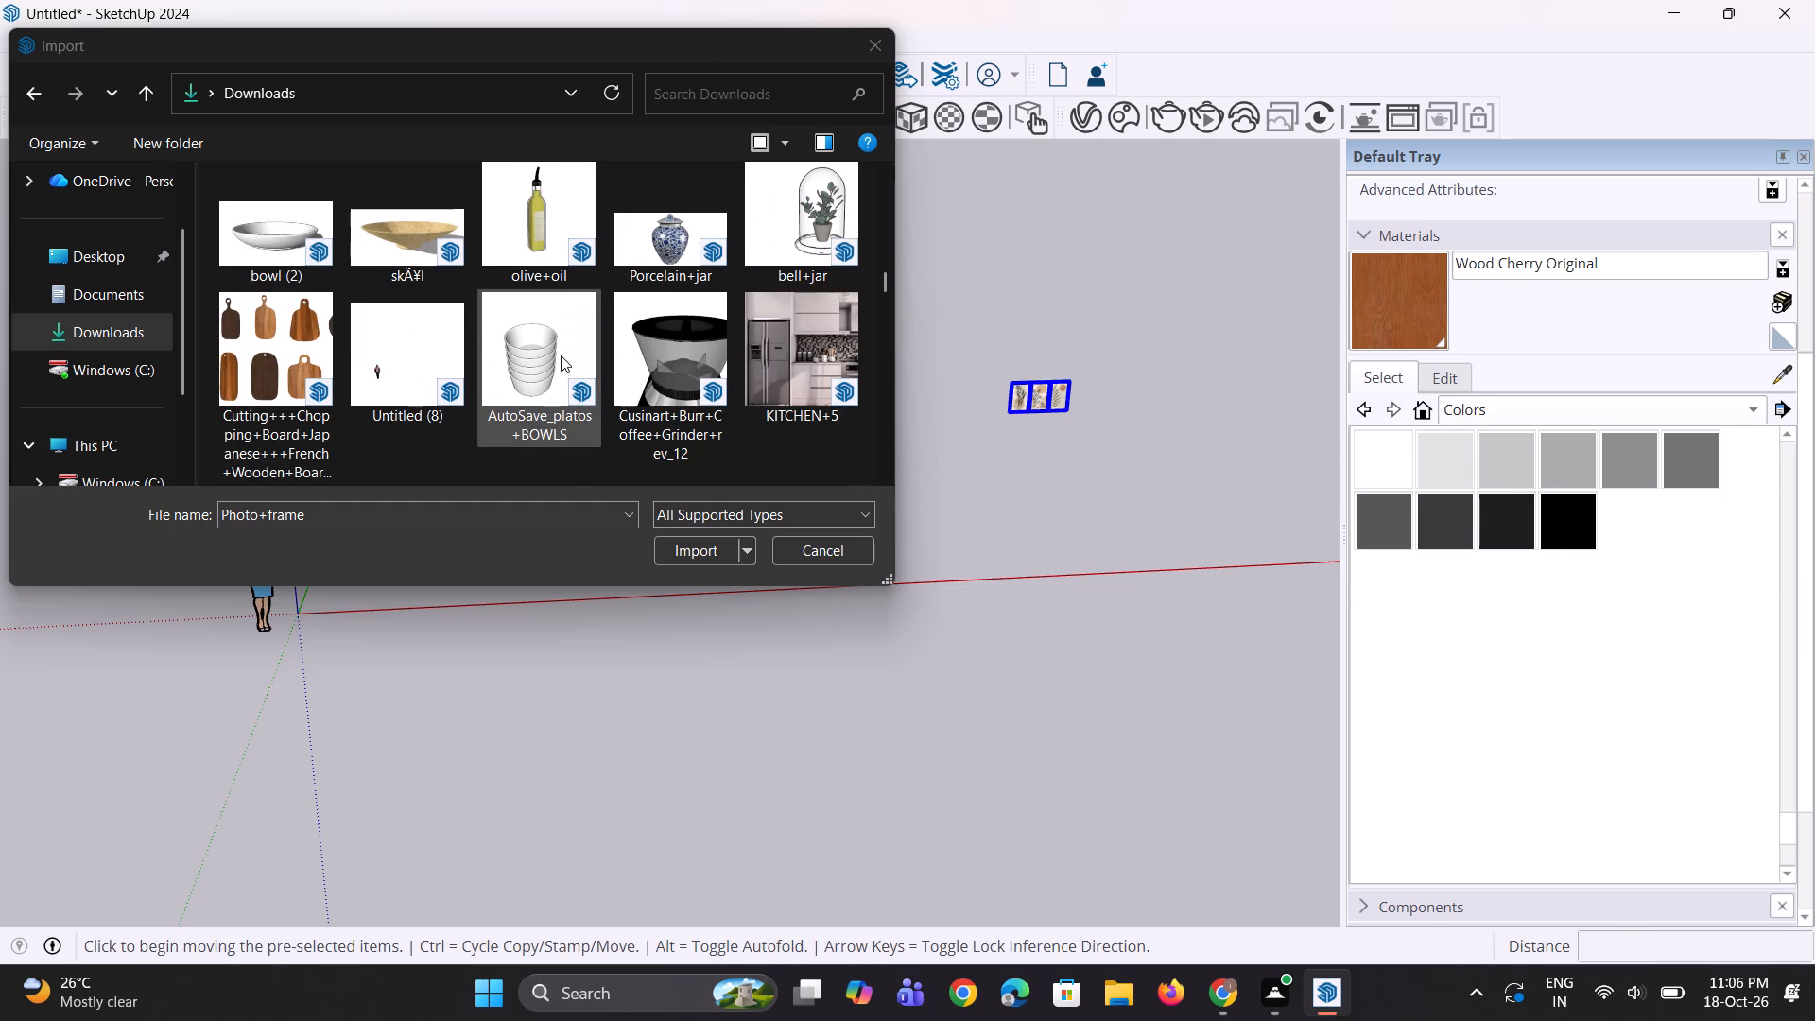
scroll(574, 341, "down", 2)
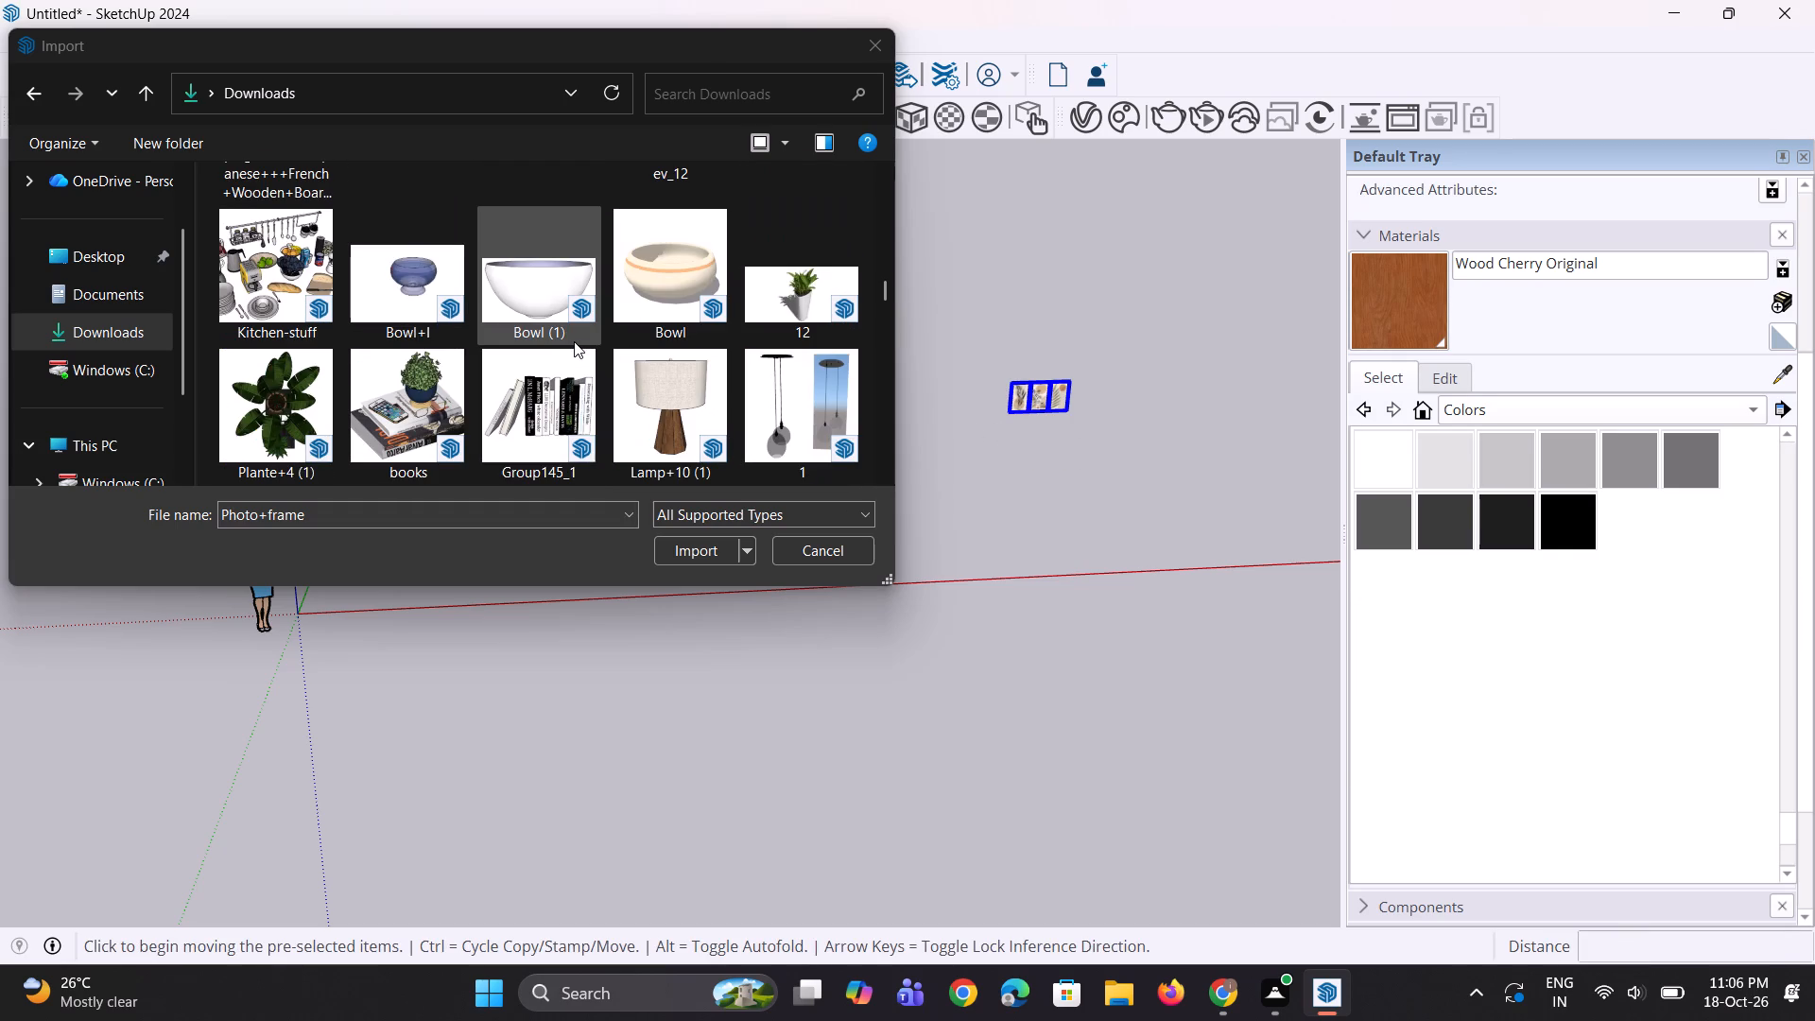
scroll(475, 317, "down", 3)
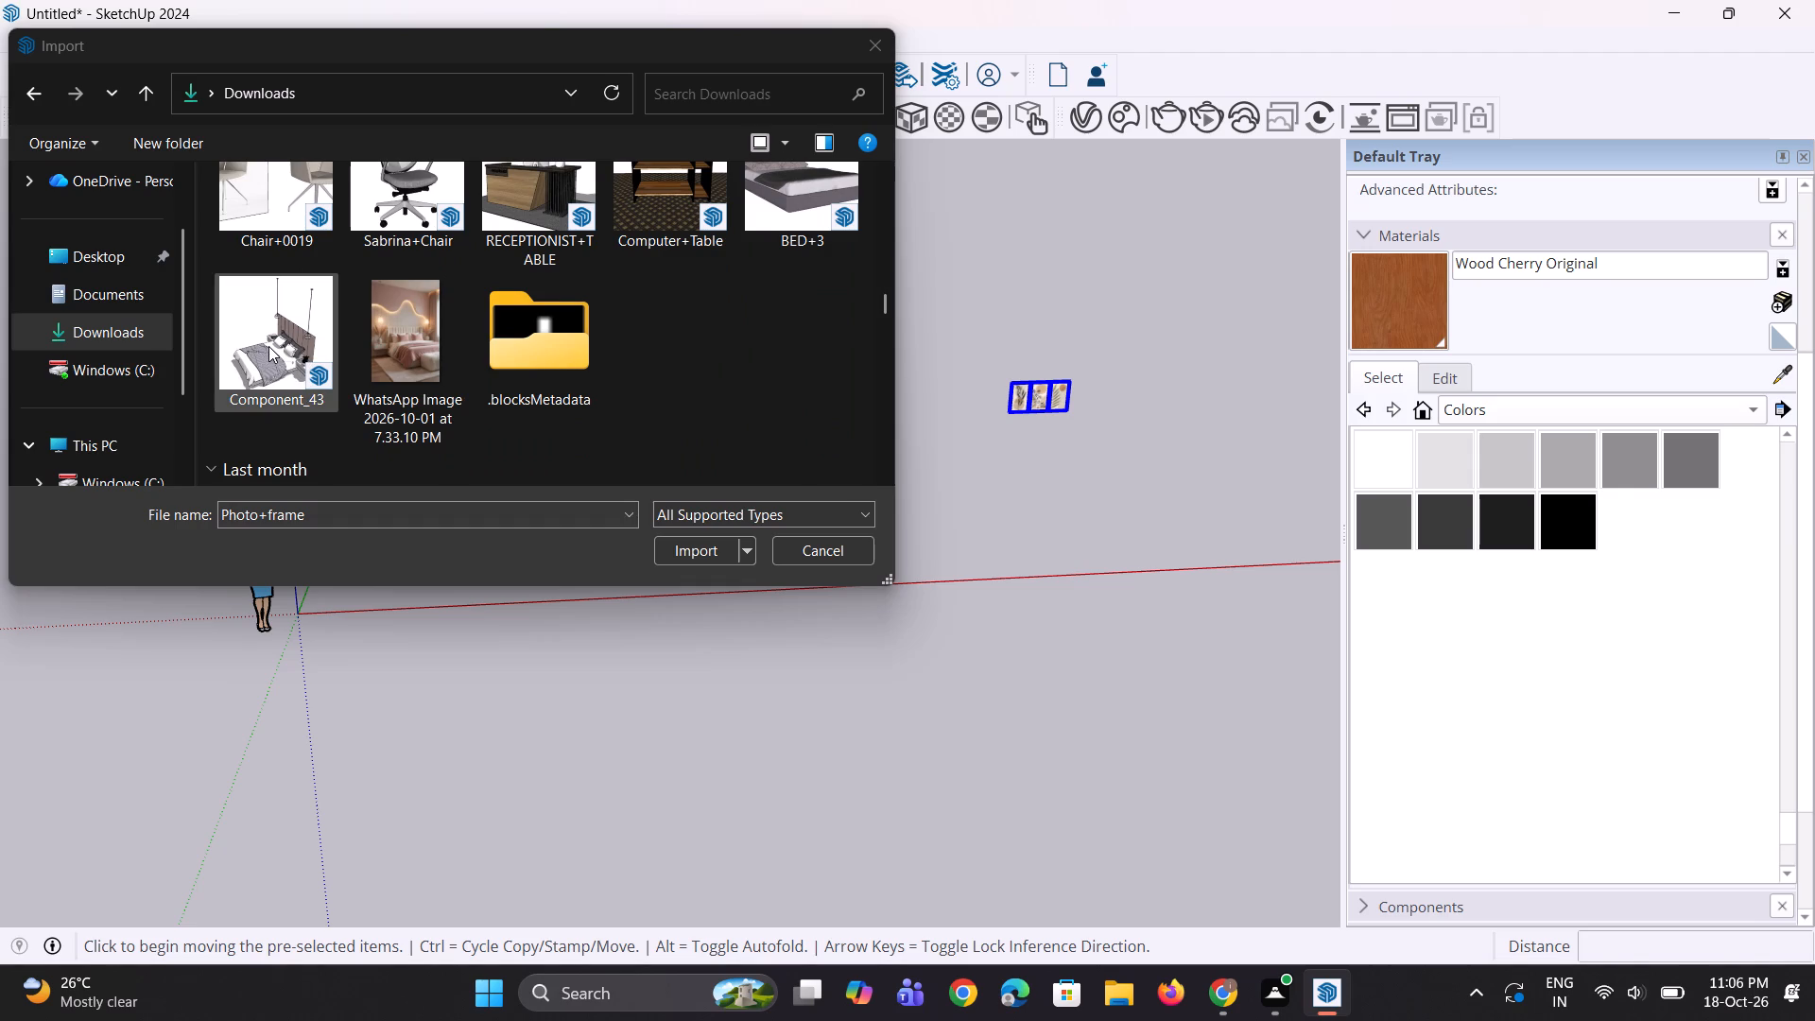
left_click_drag(268, 346, 992, 514)
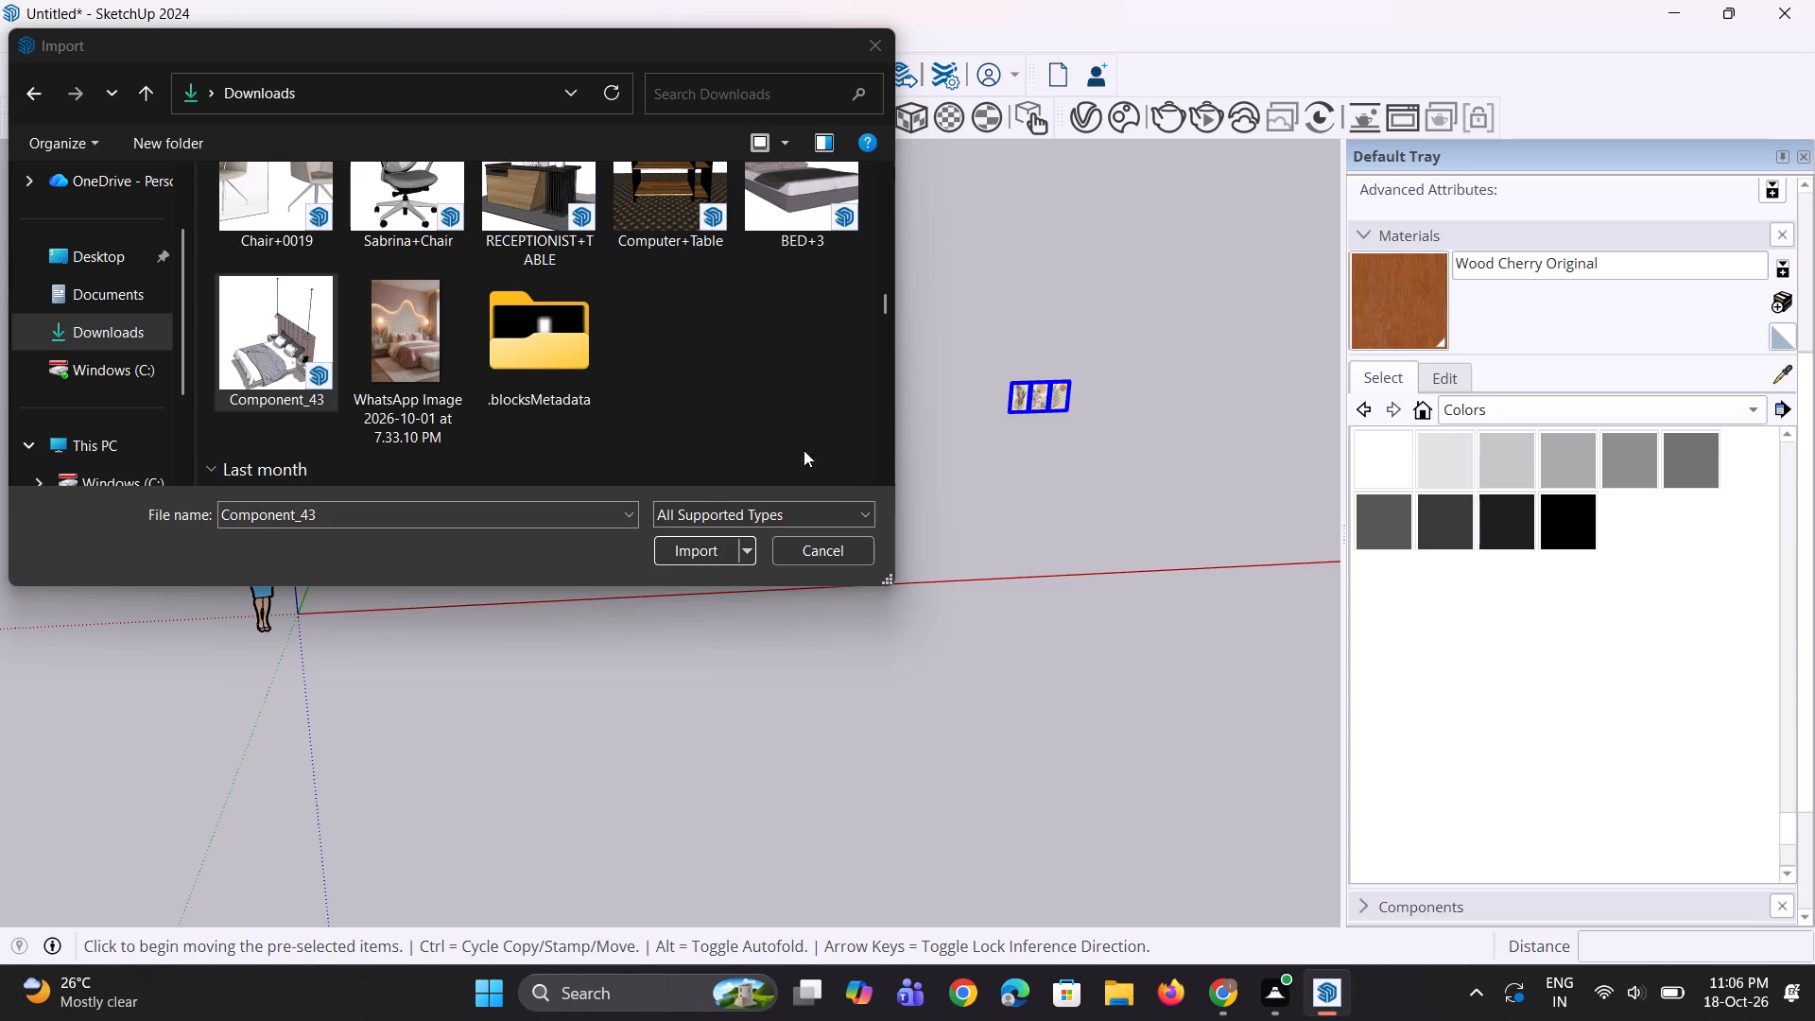
Import the grey rug model DDR842RVS01100X from Downloads, place it near the photo frames and bed, and finish importing.
scroll(429, 377, "down", 5)
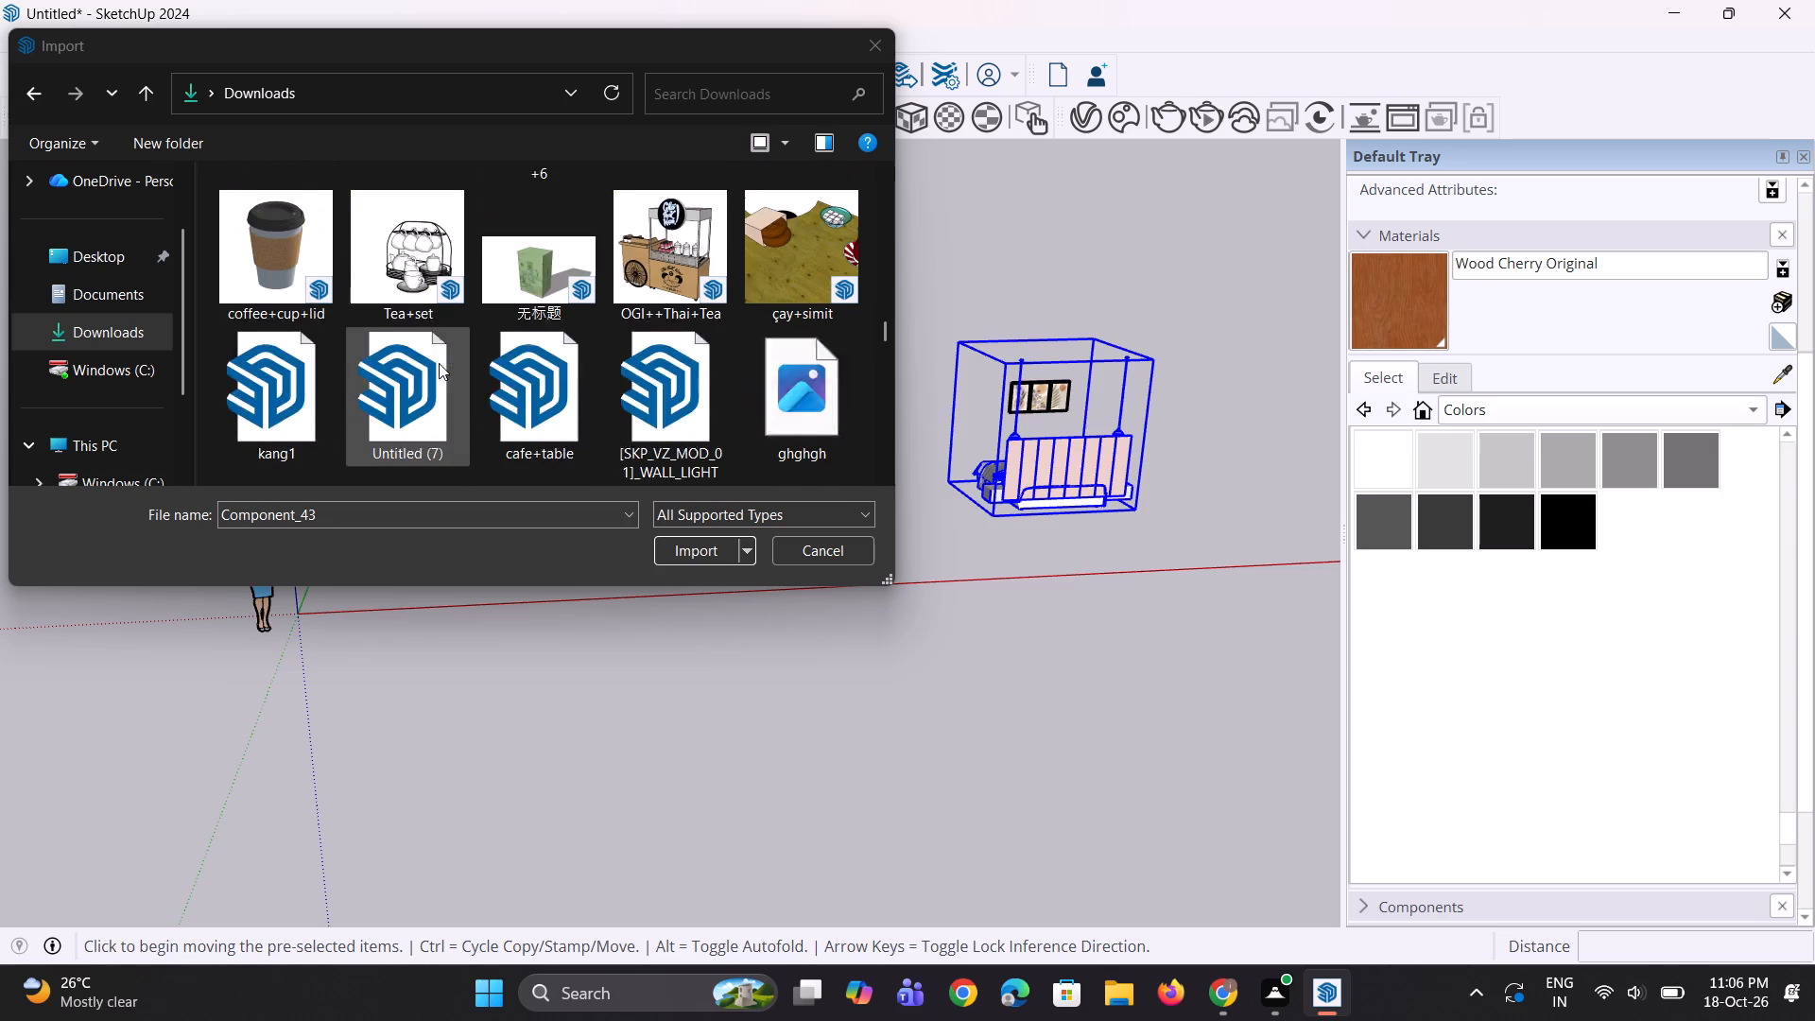
scroll(439, 363, "up", 3)
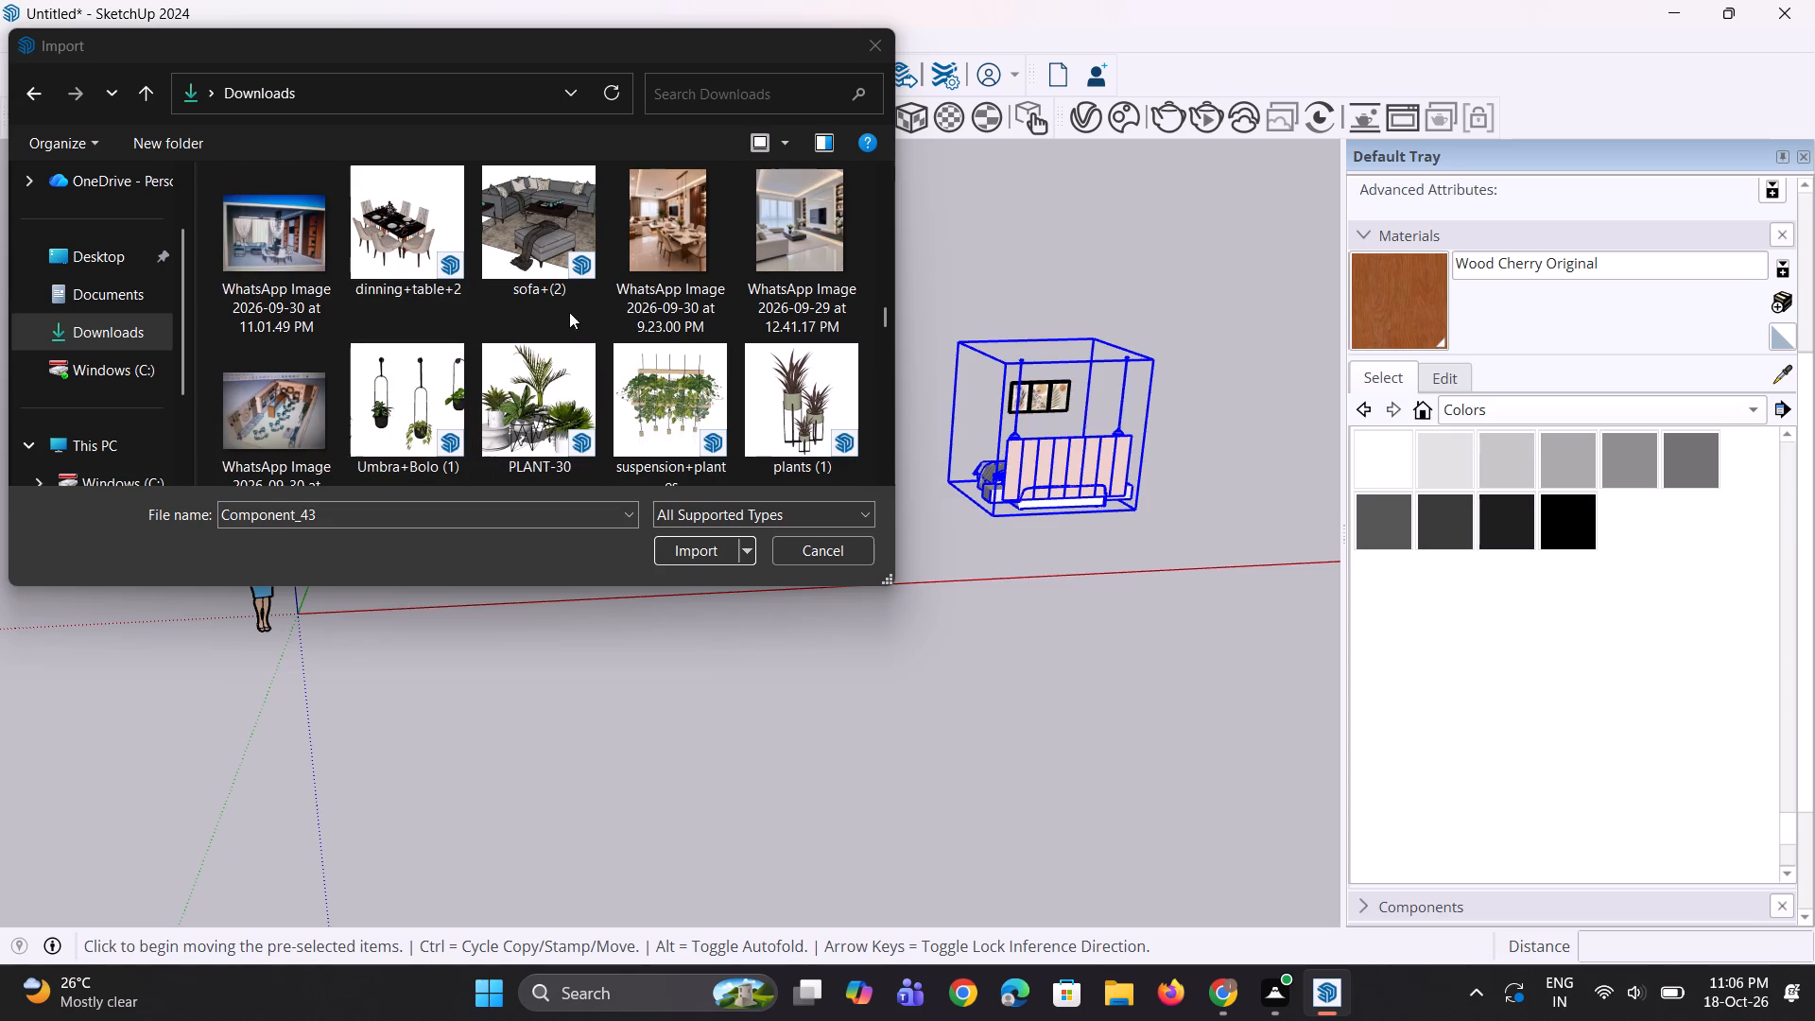
scroll(698, 283, "up", 2)
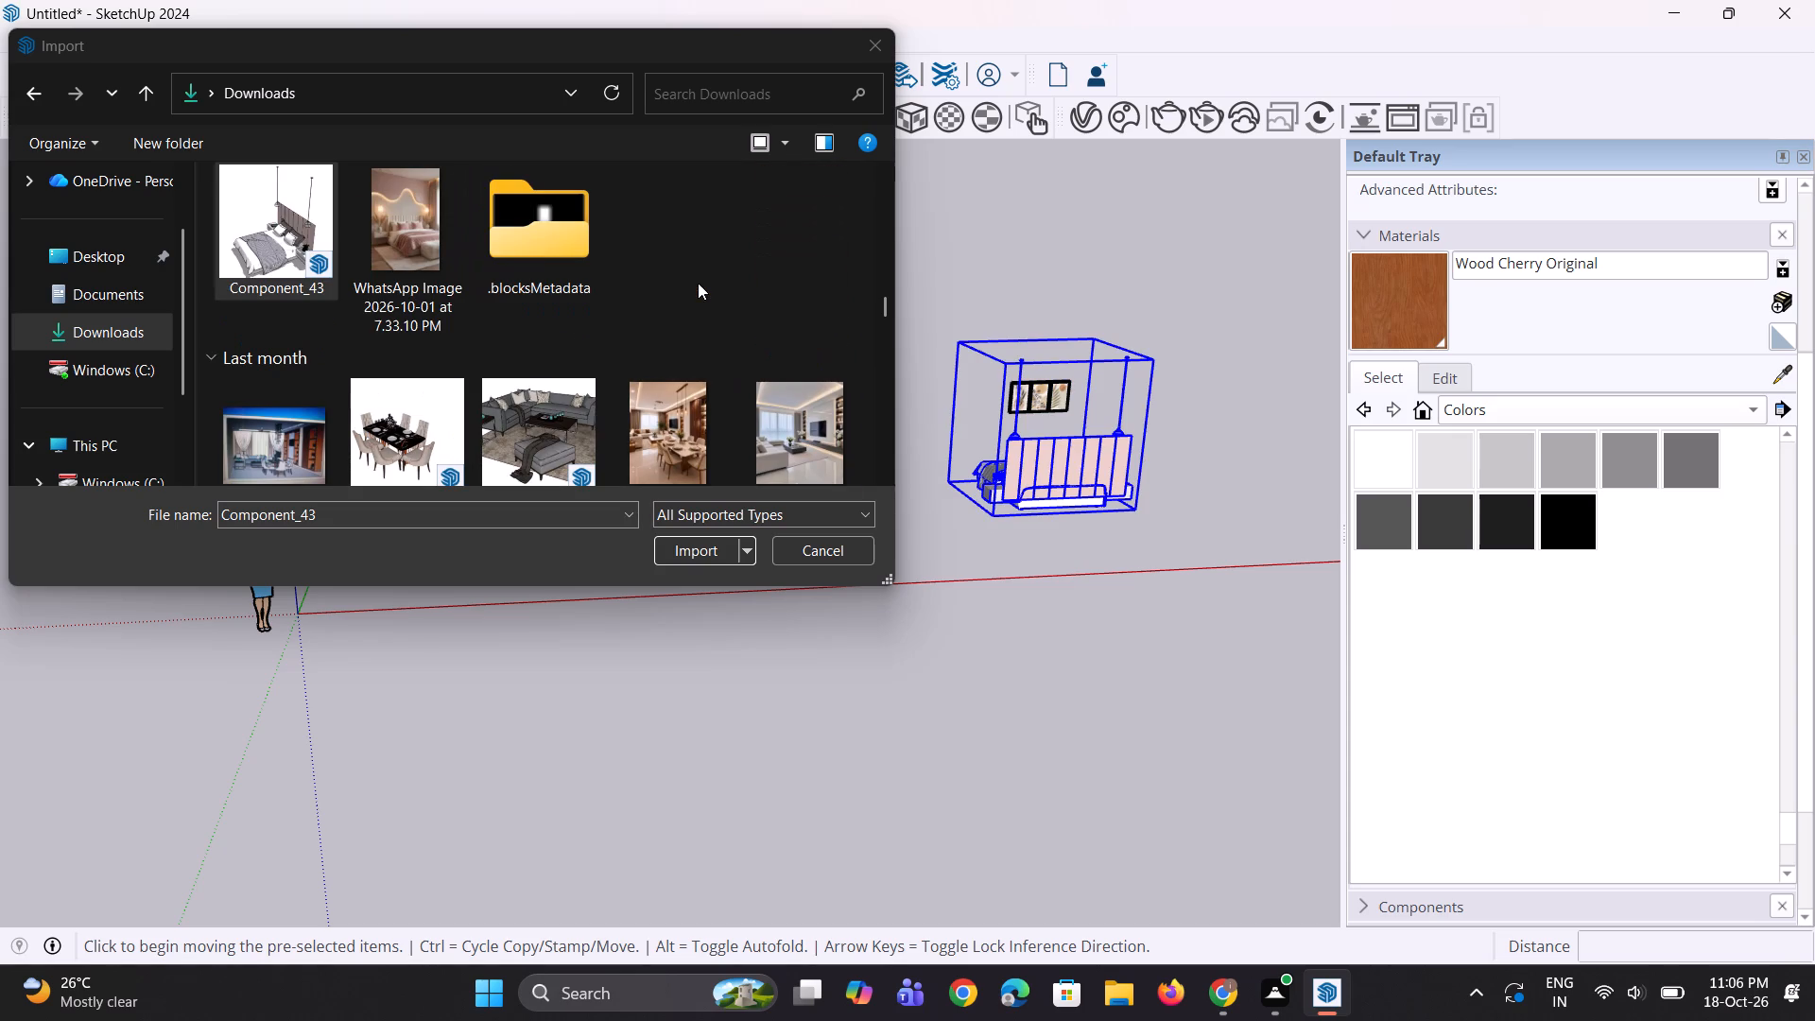
scroll(698, 283, "down", 2)
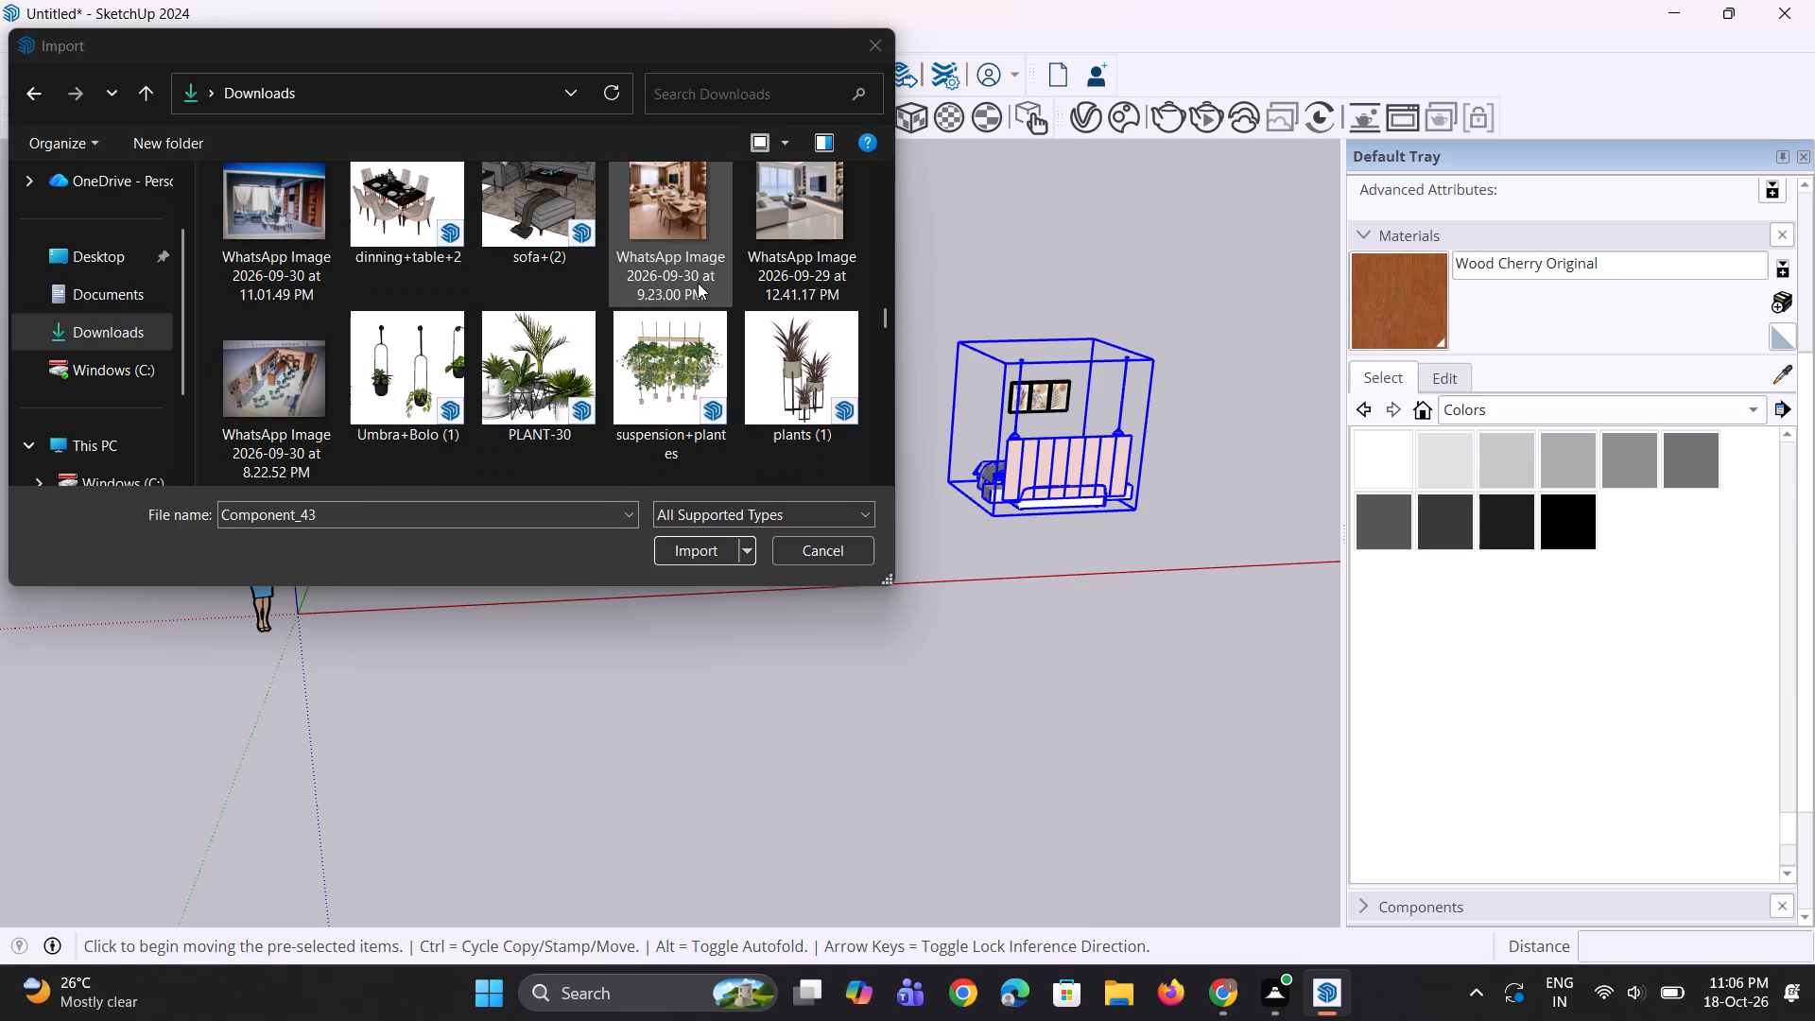
scroll(698, 283, "down", 1)
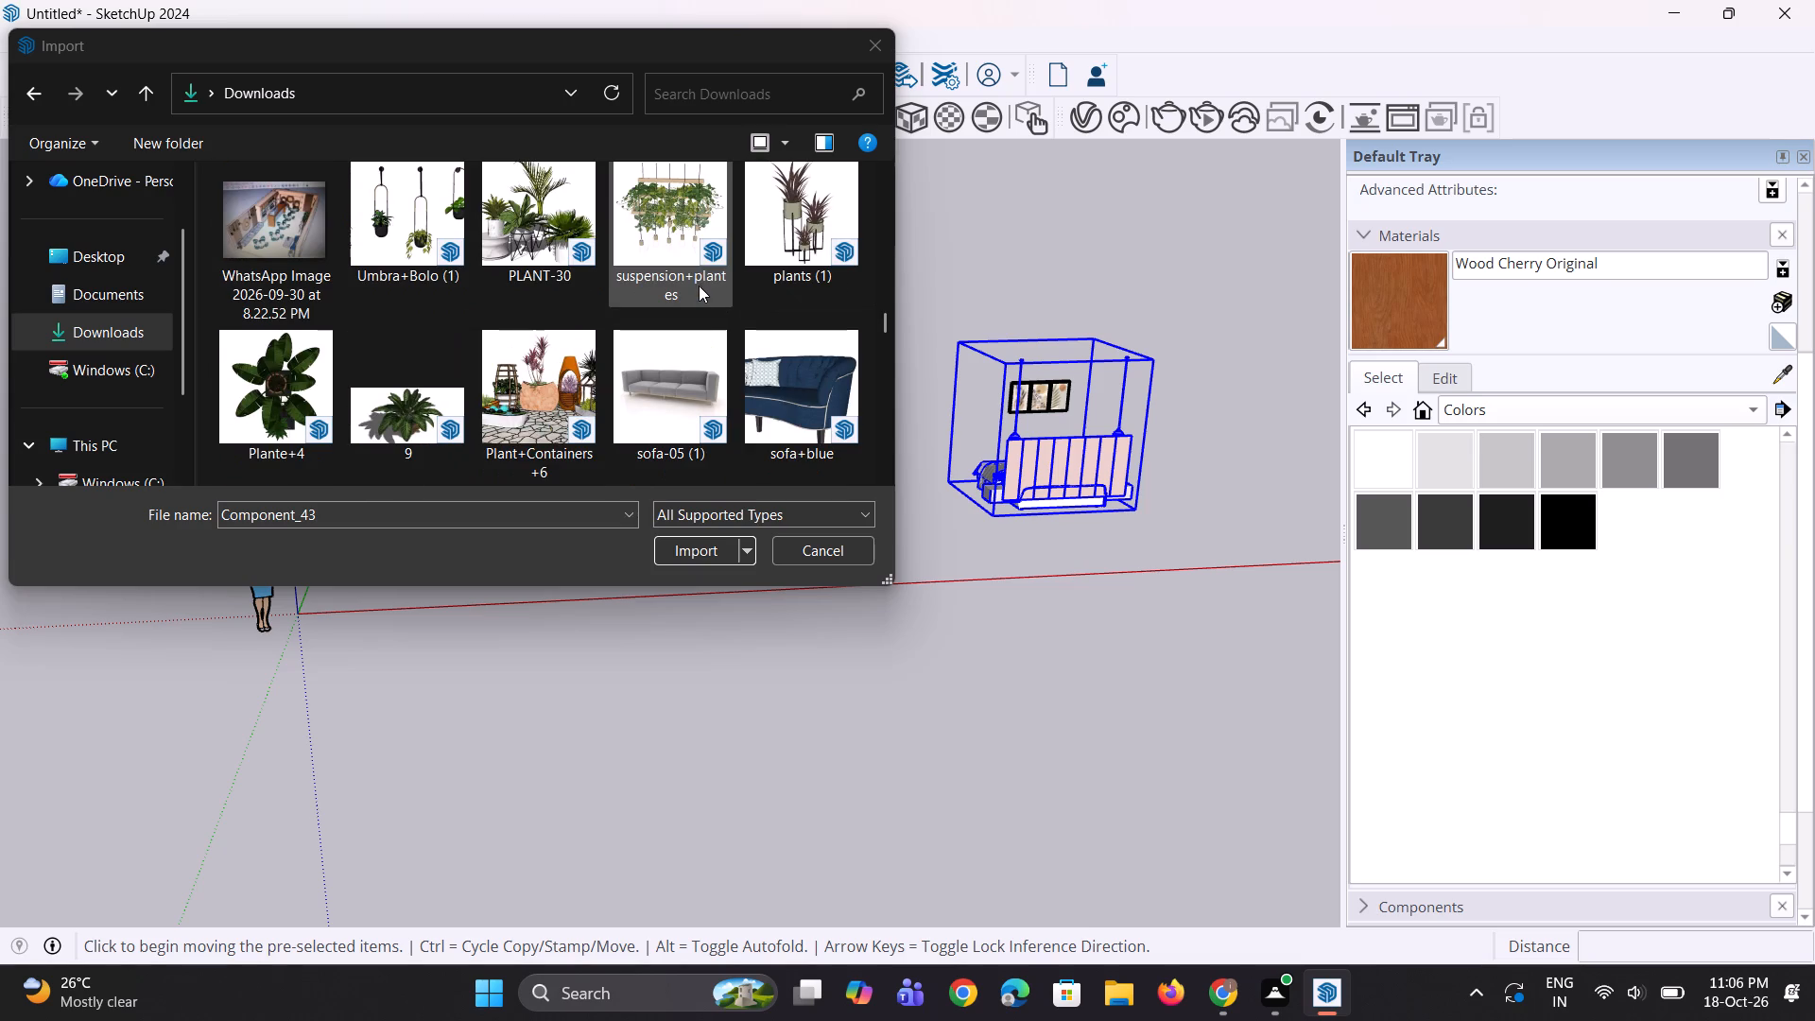
scroll(702, 318, "down", 1)
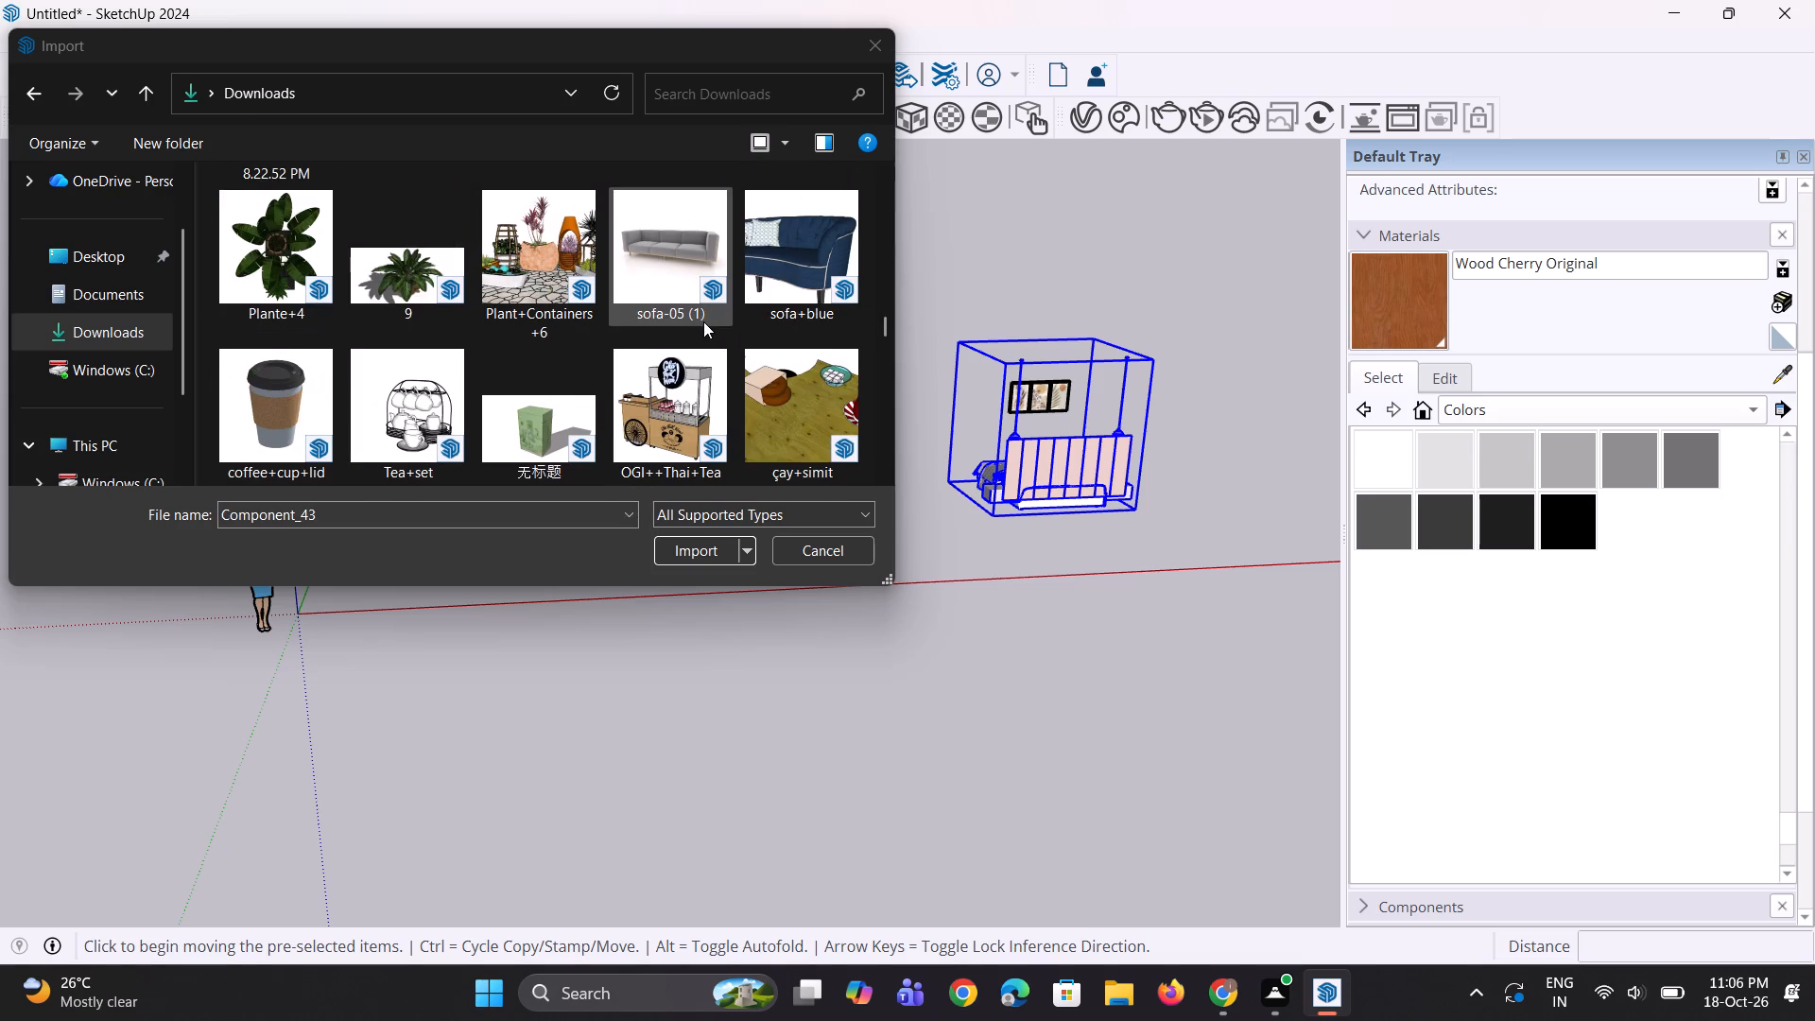
scroll(703, 321, "down", 3)
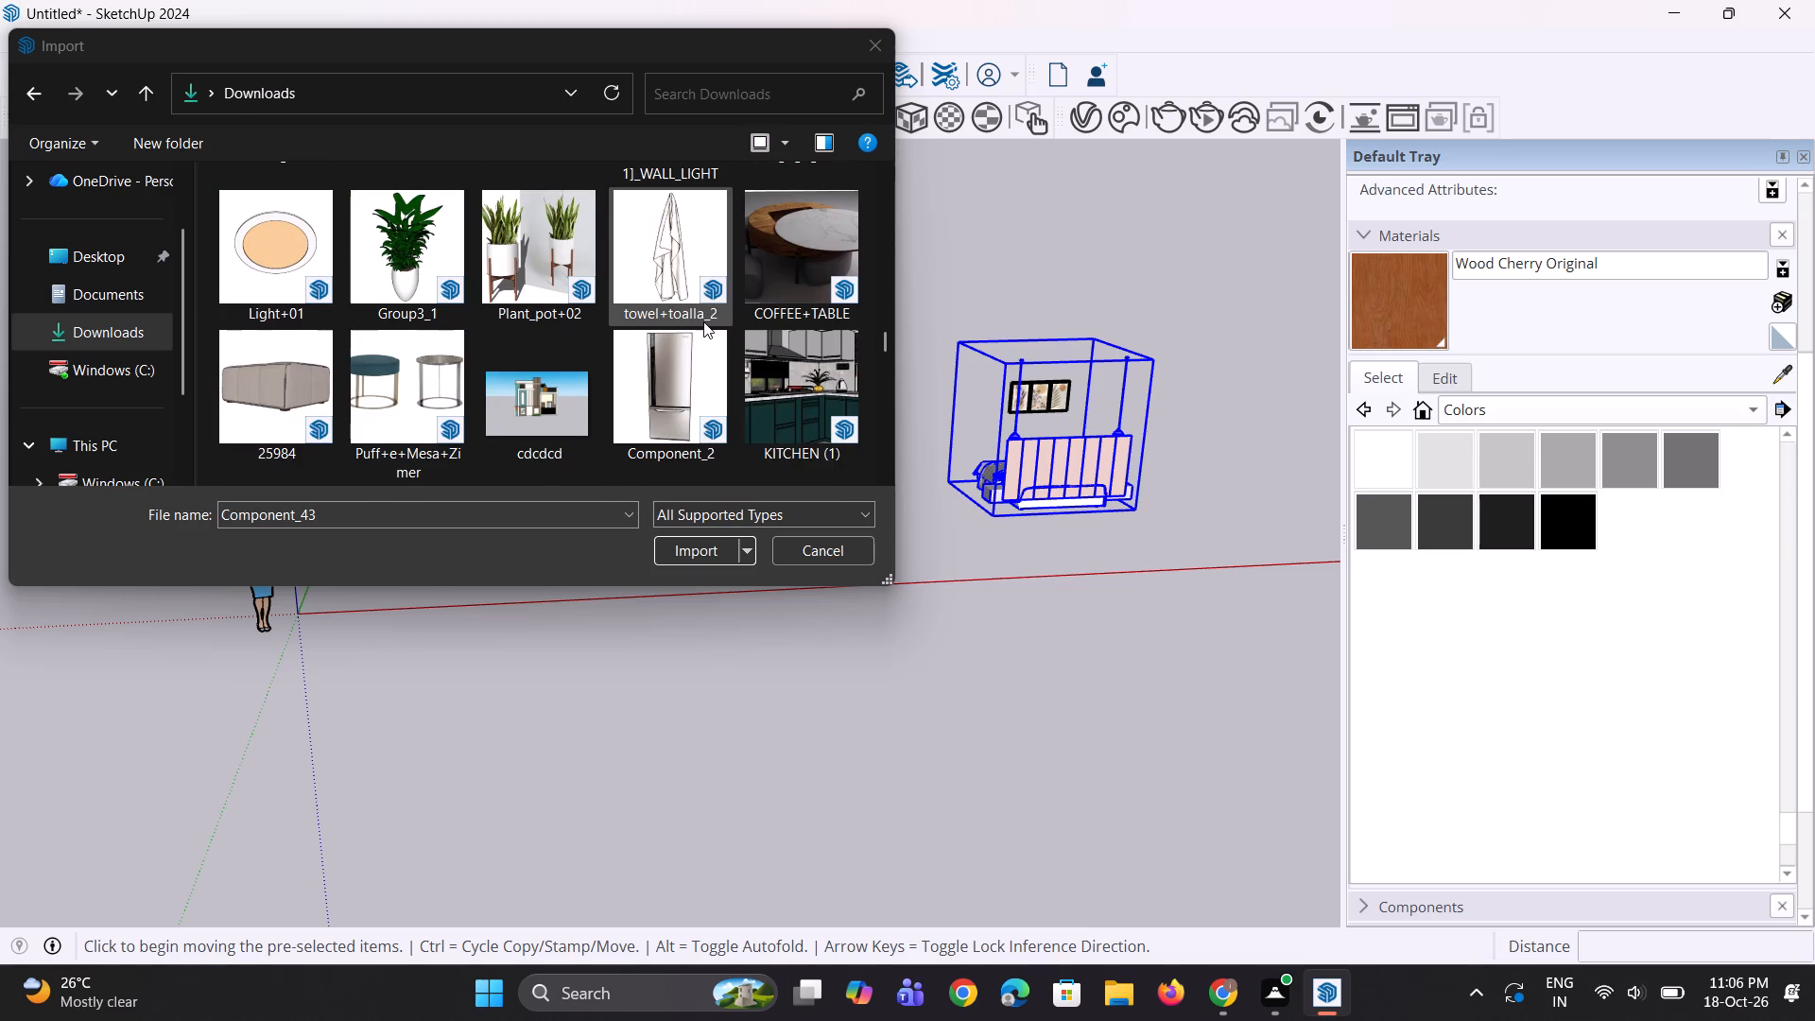
scroll(710, 340, "down", 3)
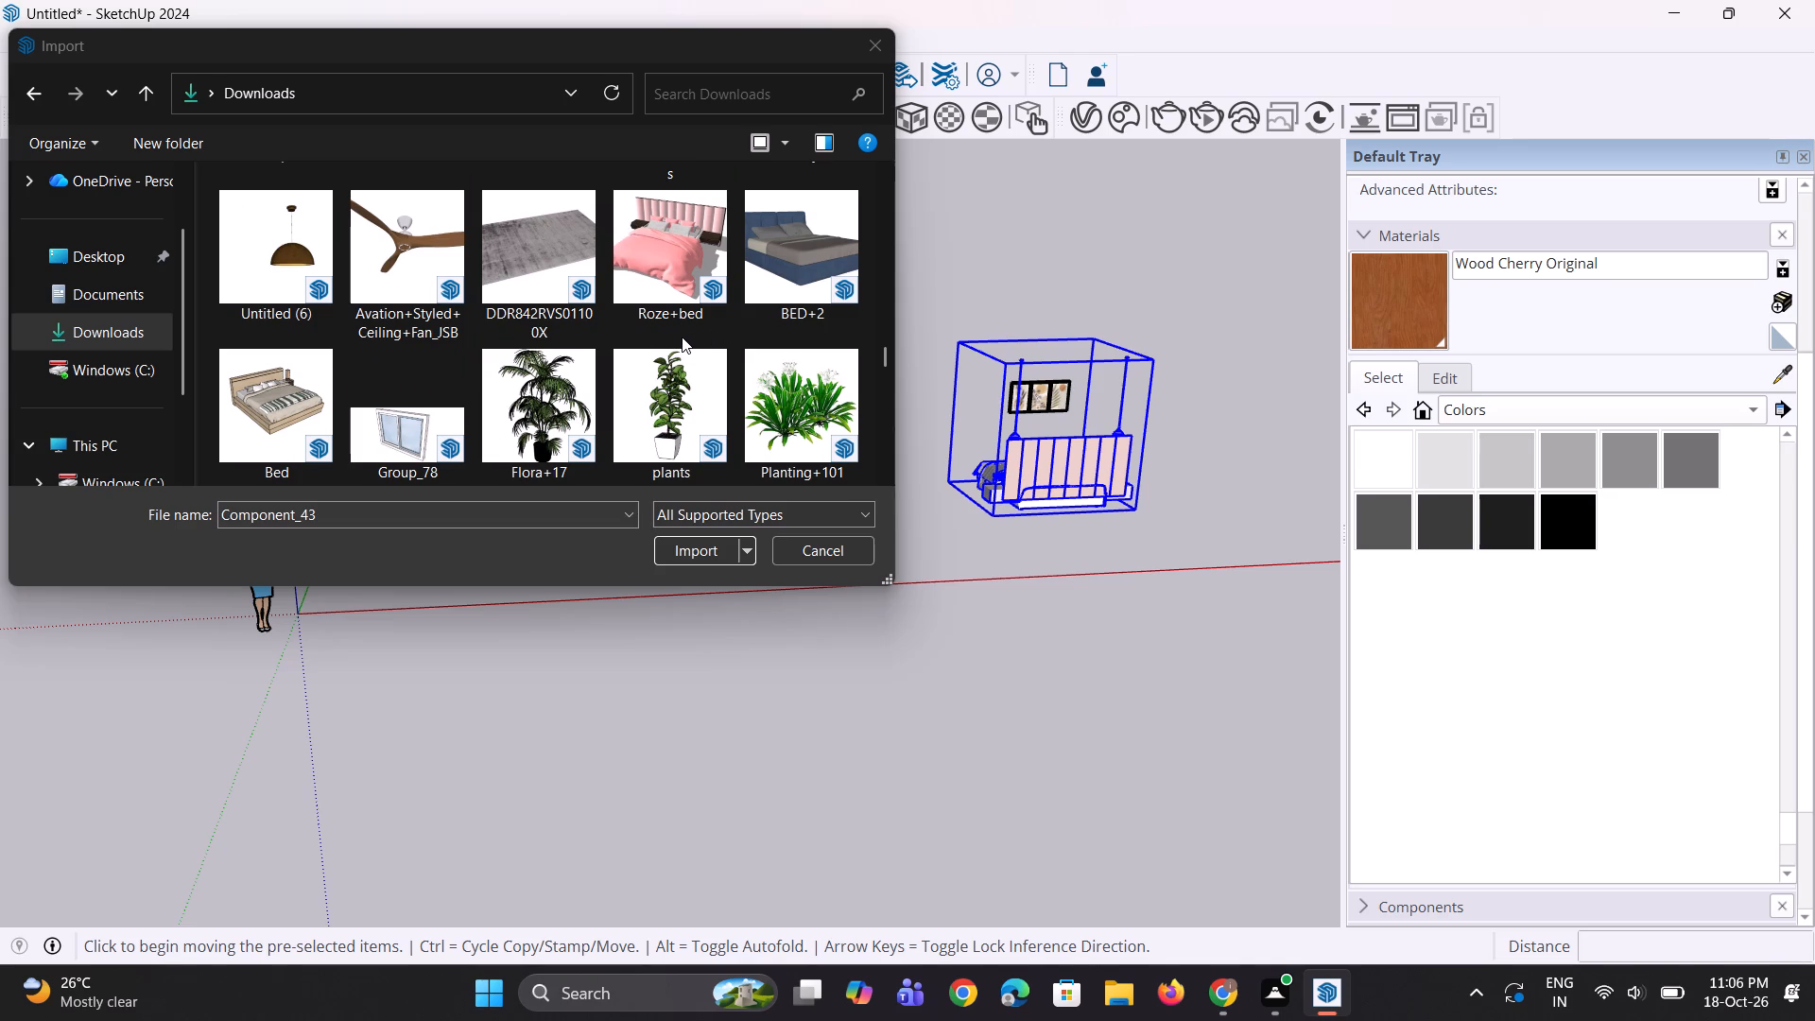
left_click_drag(548, 234, 1024, 377)
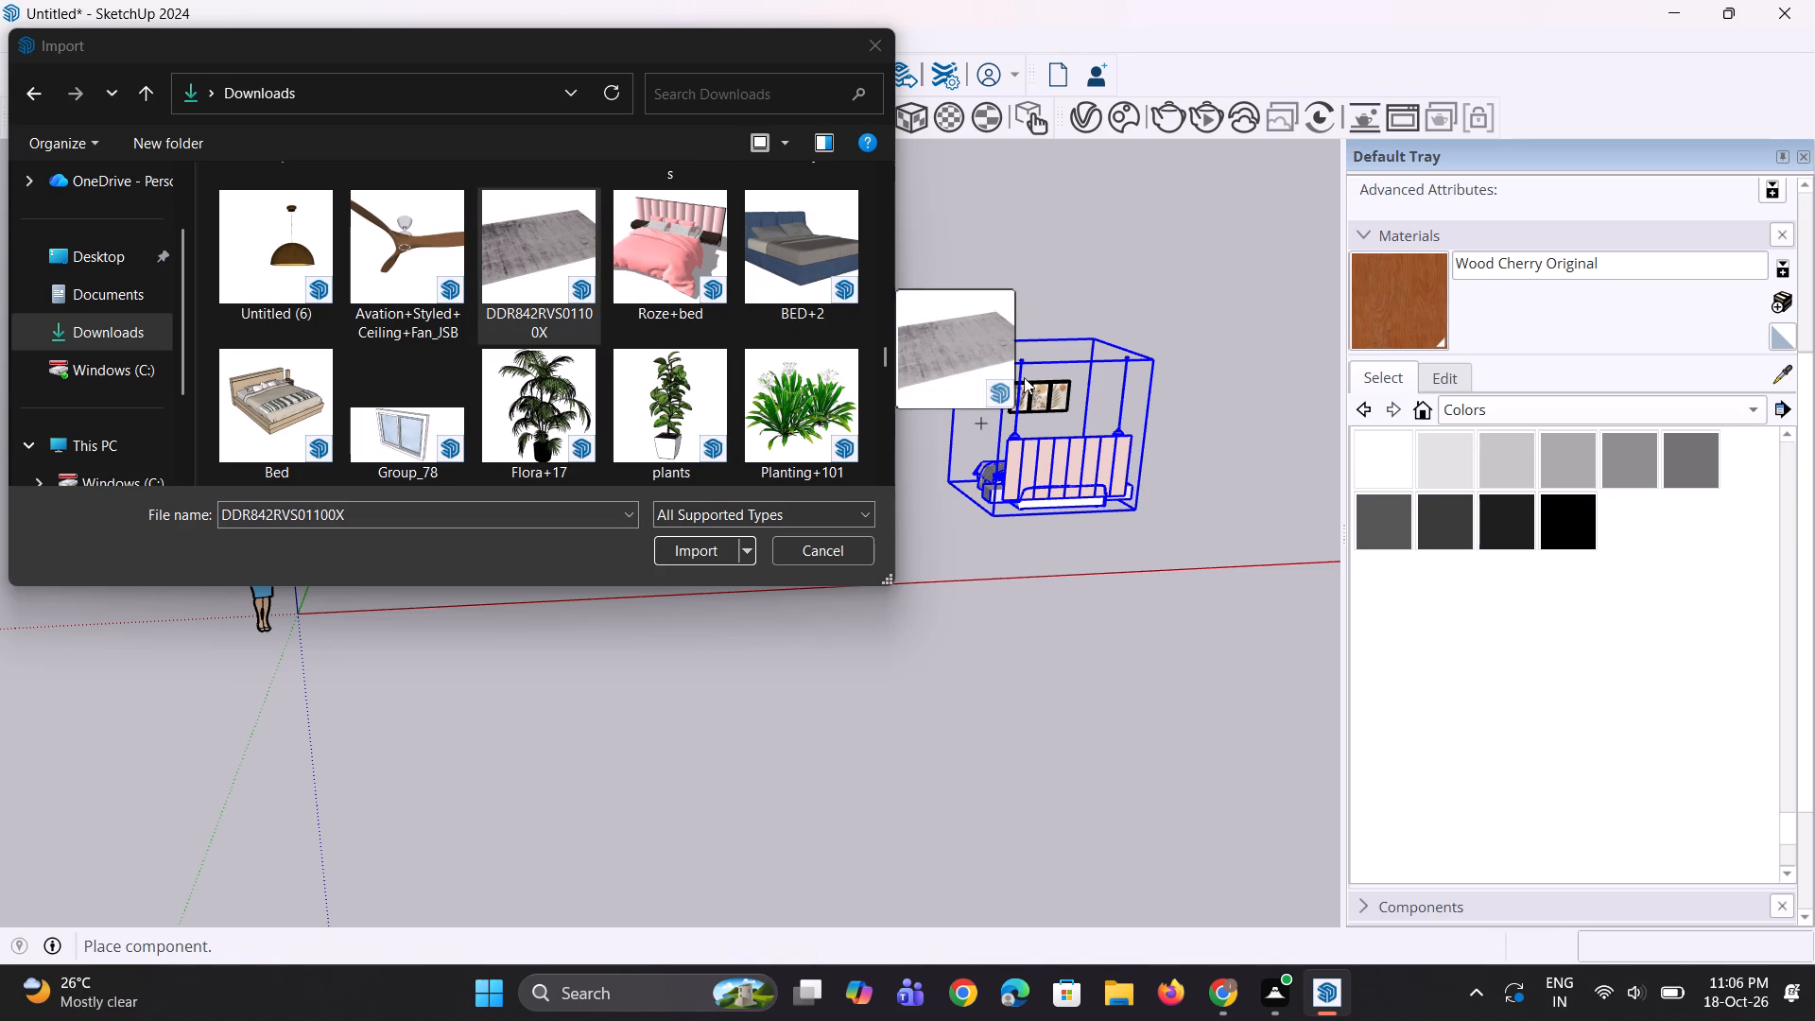
left_click_drag(1024, 377, 1090, 329)
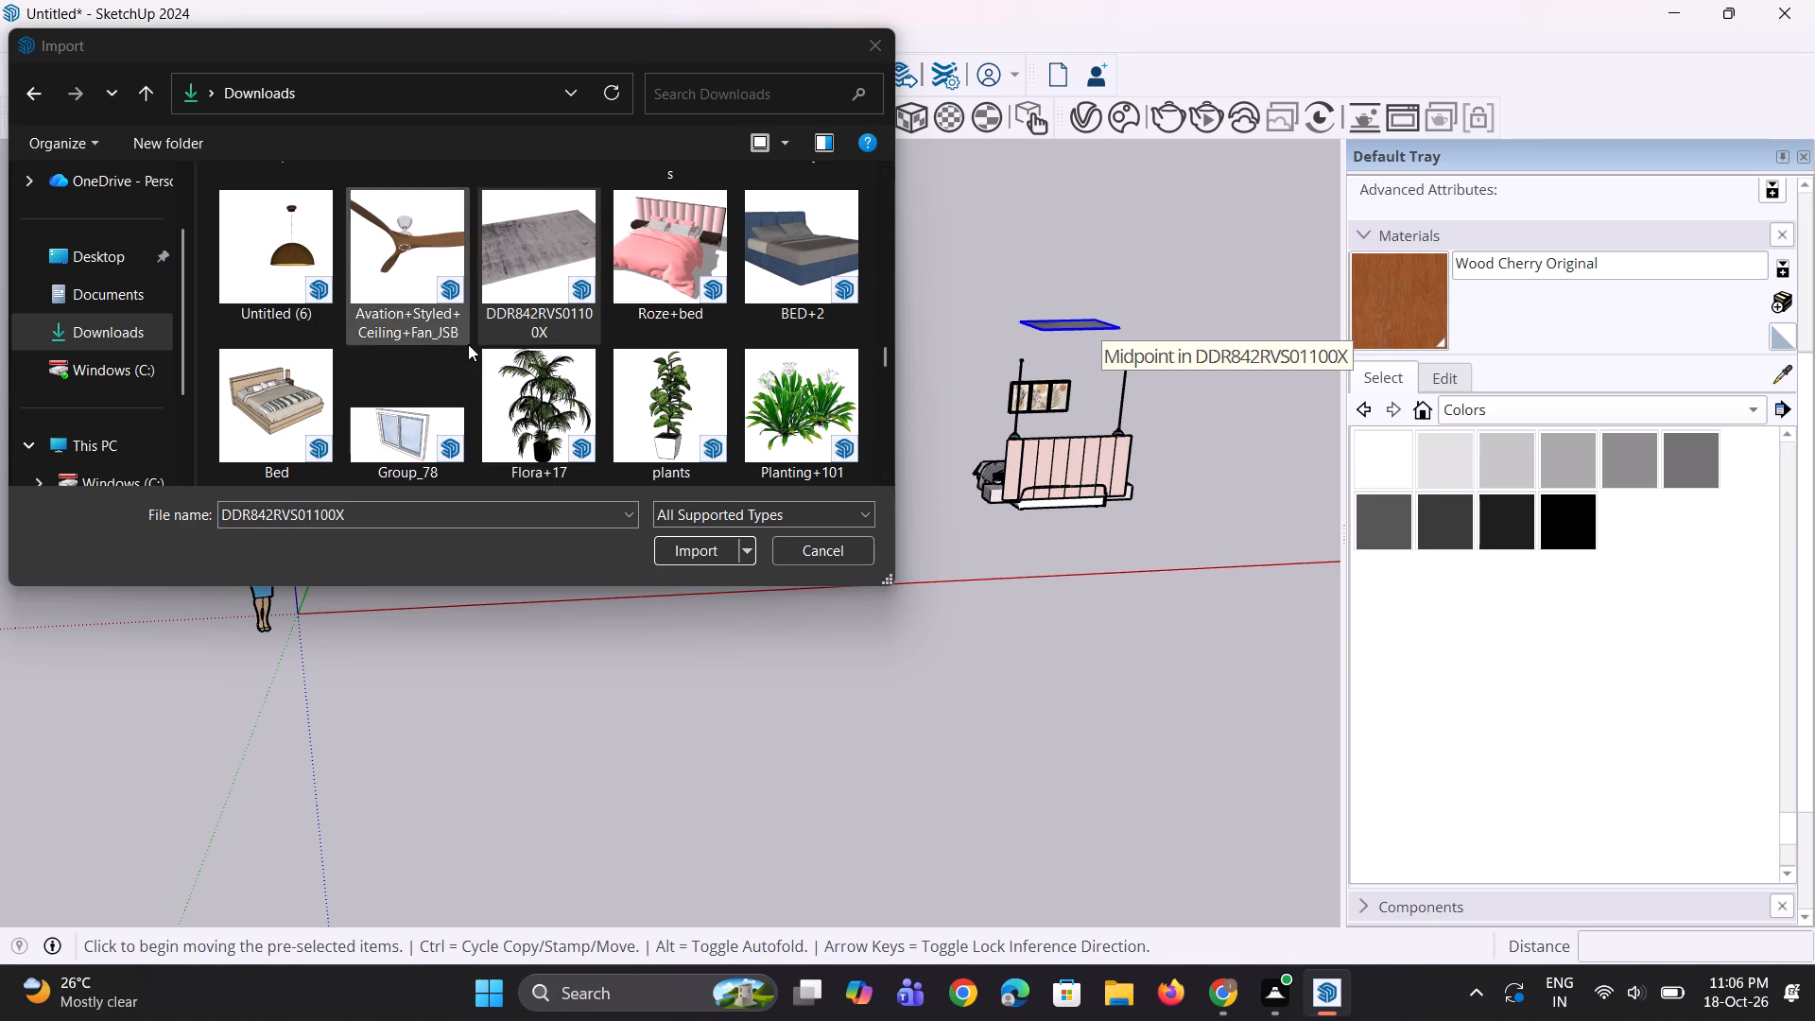
scroll(468, 344, "down", 1)
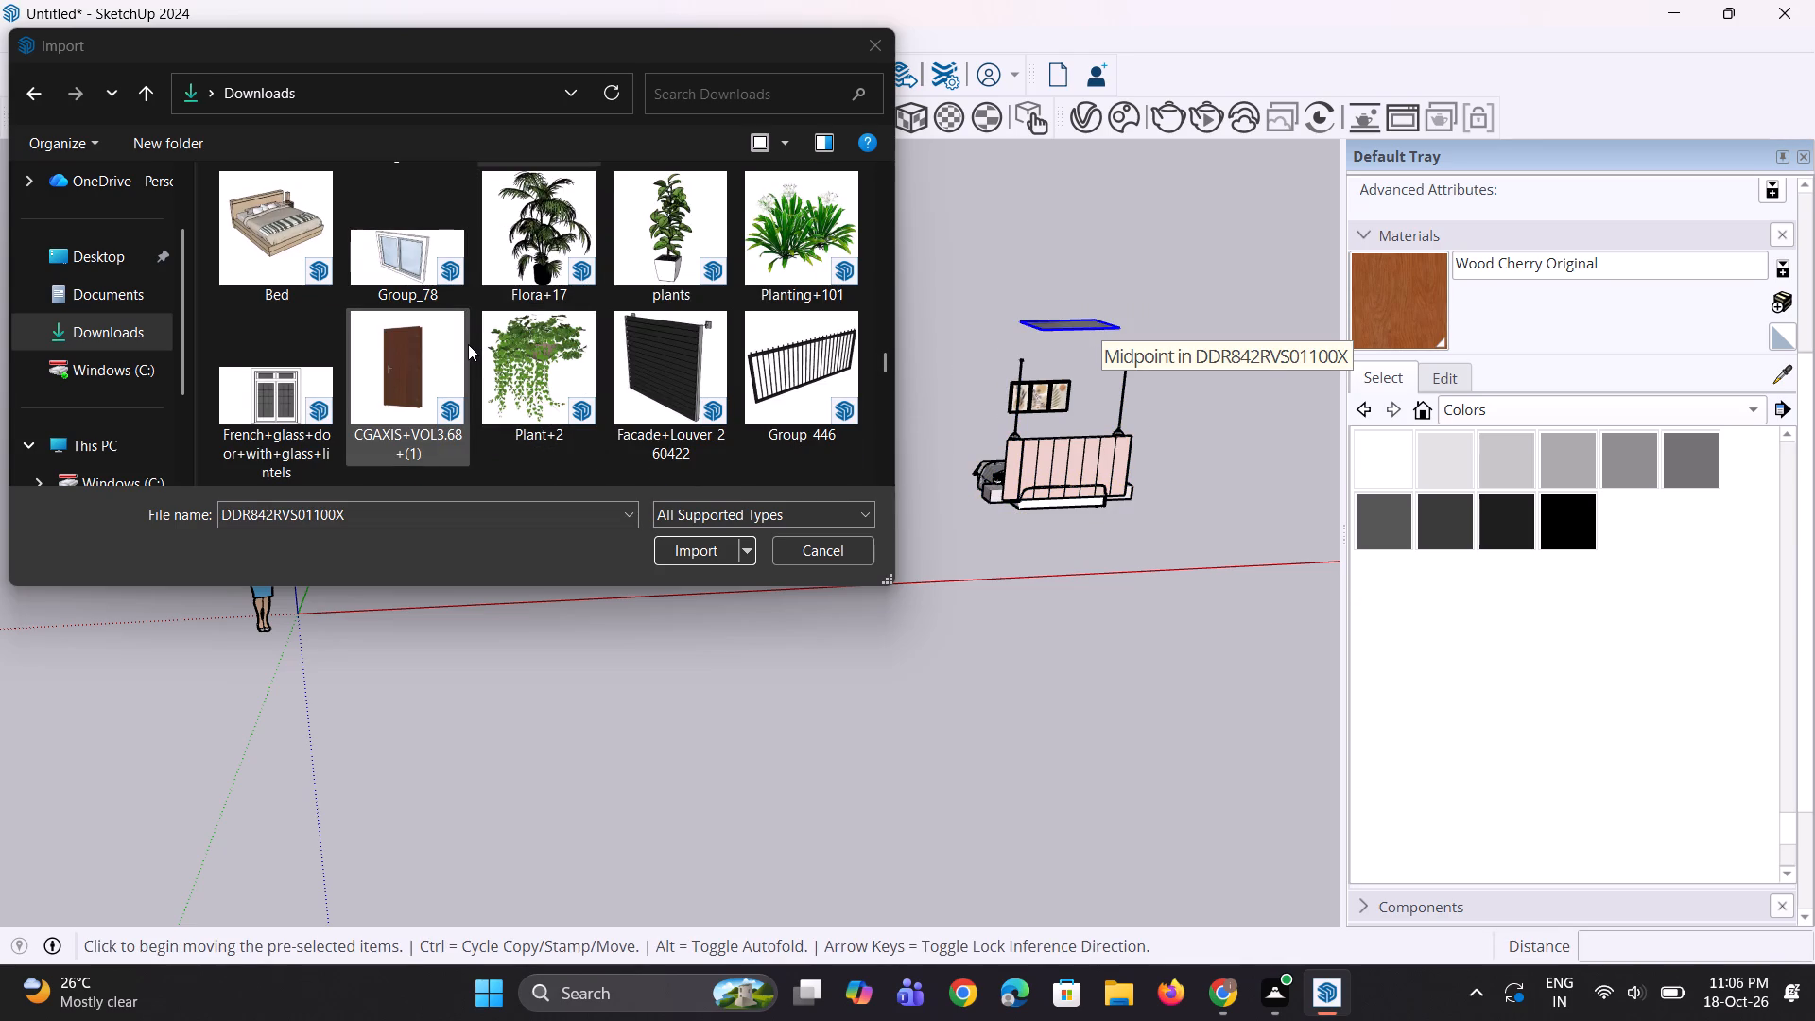
scroll(468, 344, "down", 2)
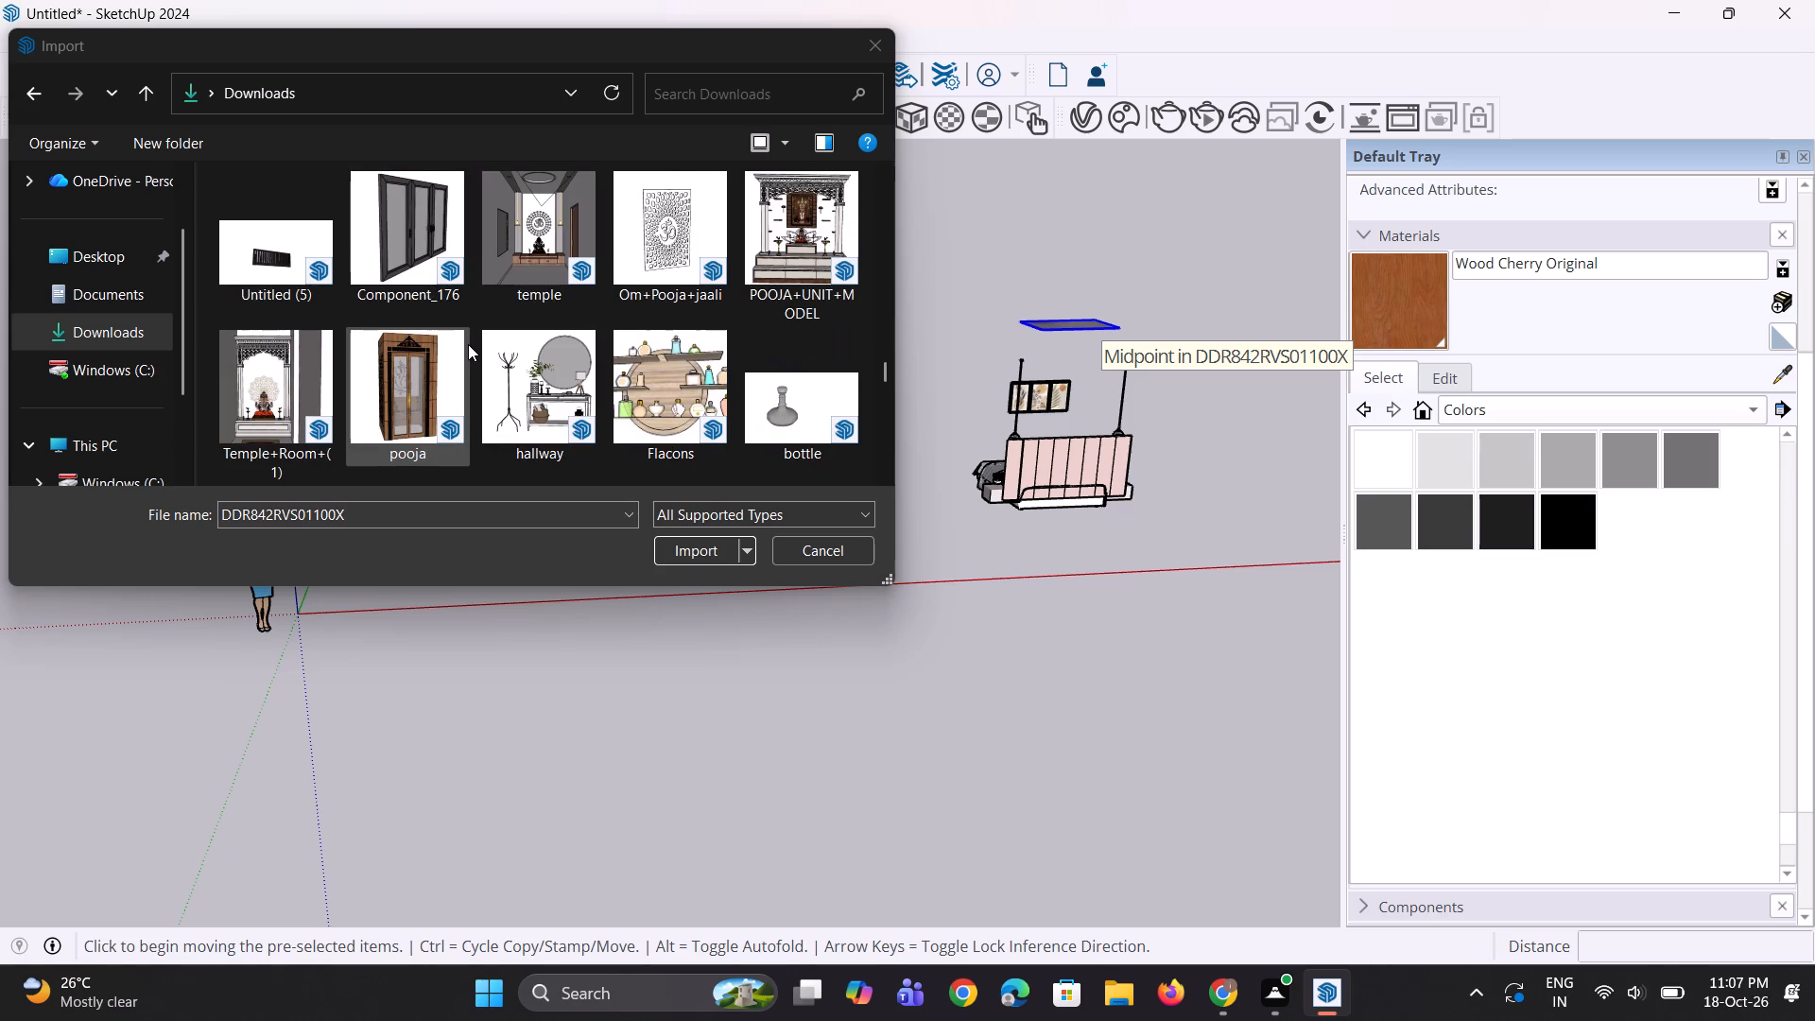
scroll(468, 344, "down", 1)
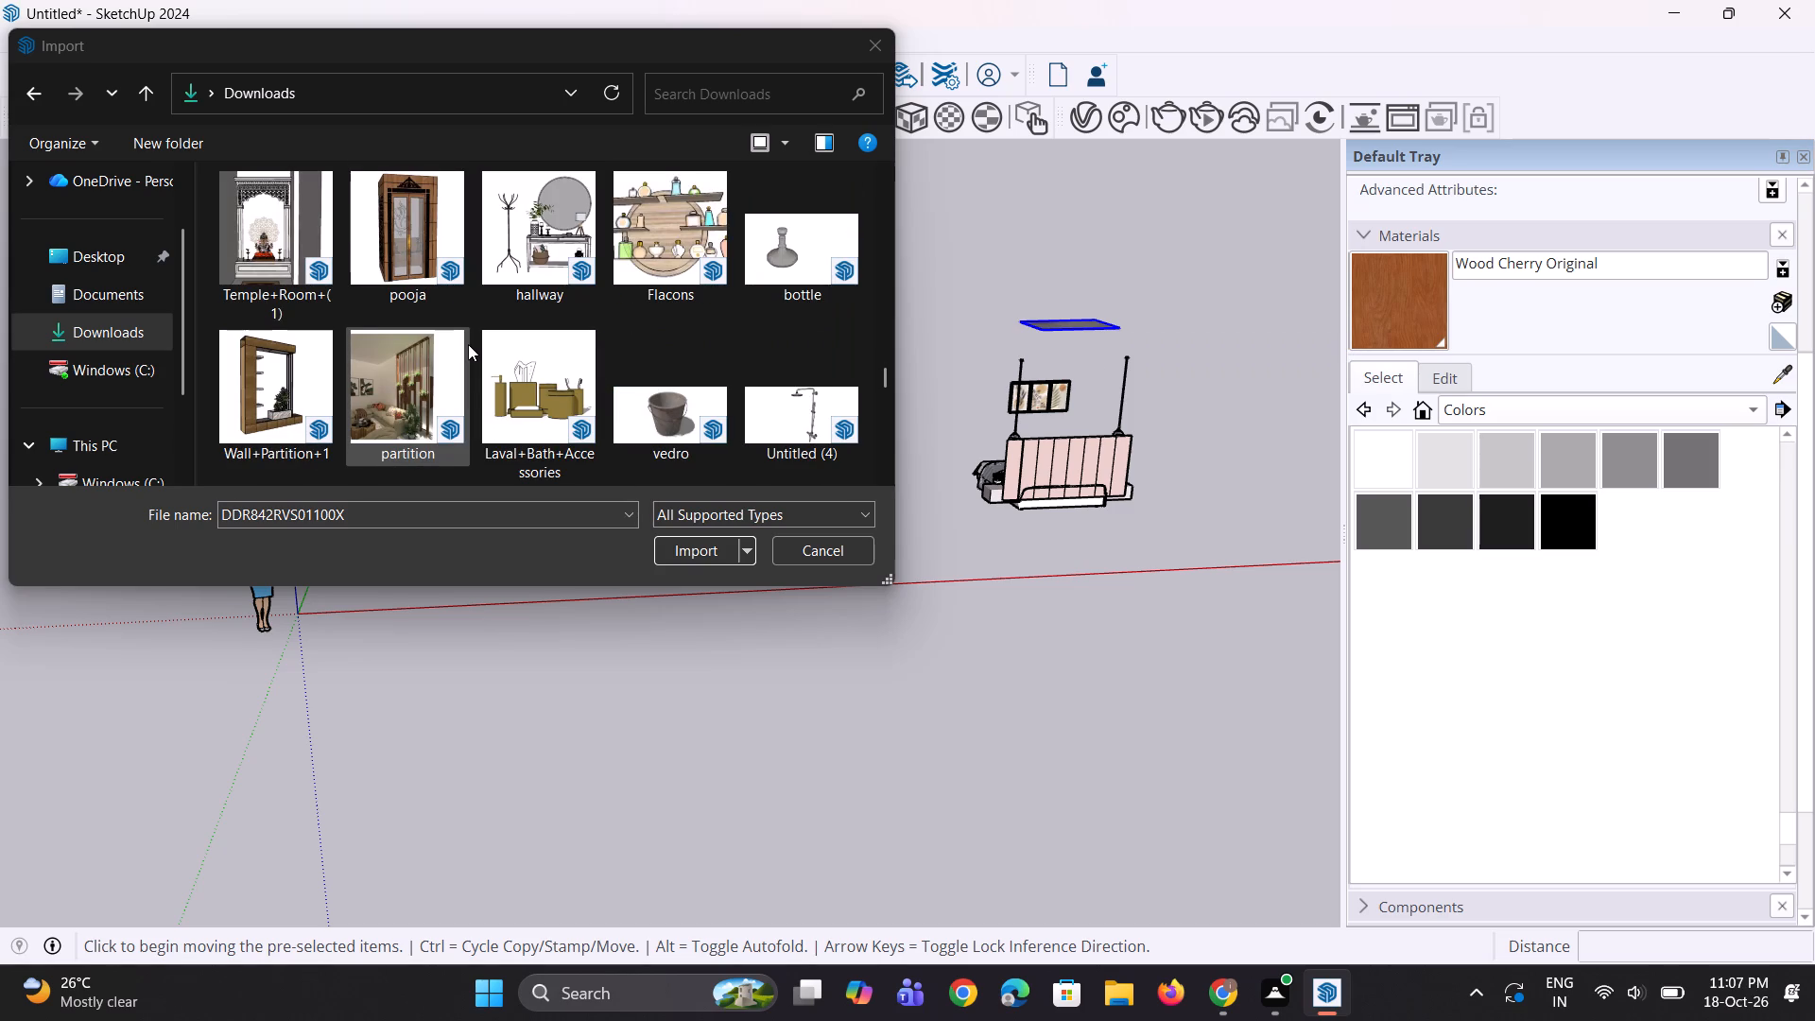
scroll(644, 413, "down", 2)
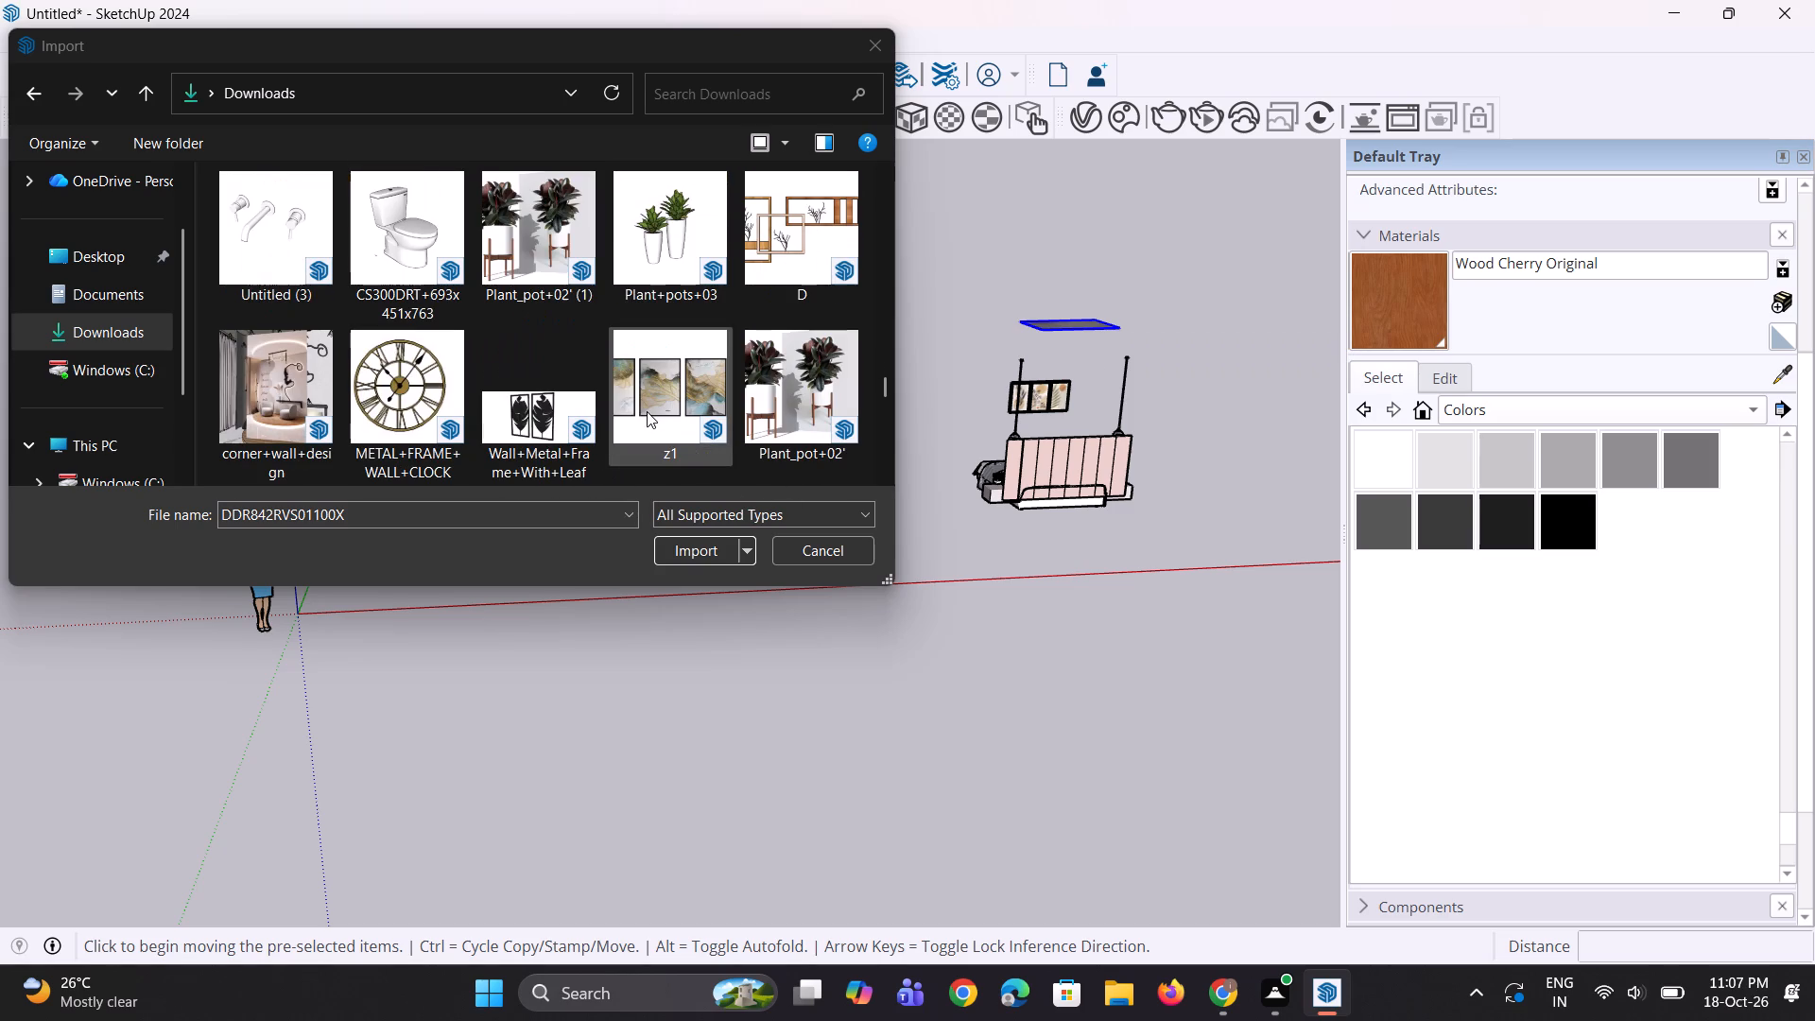
left_click(884, 37)
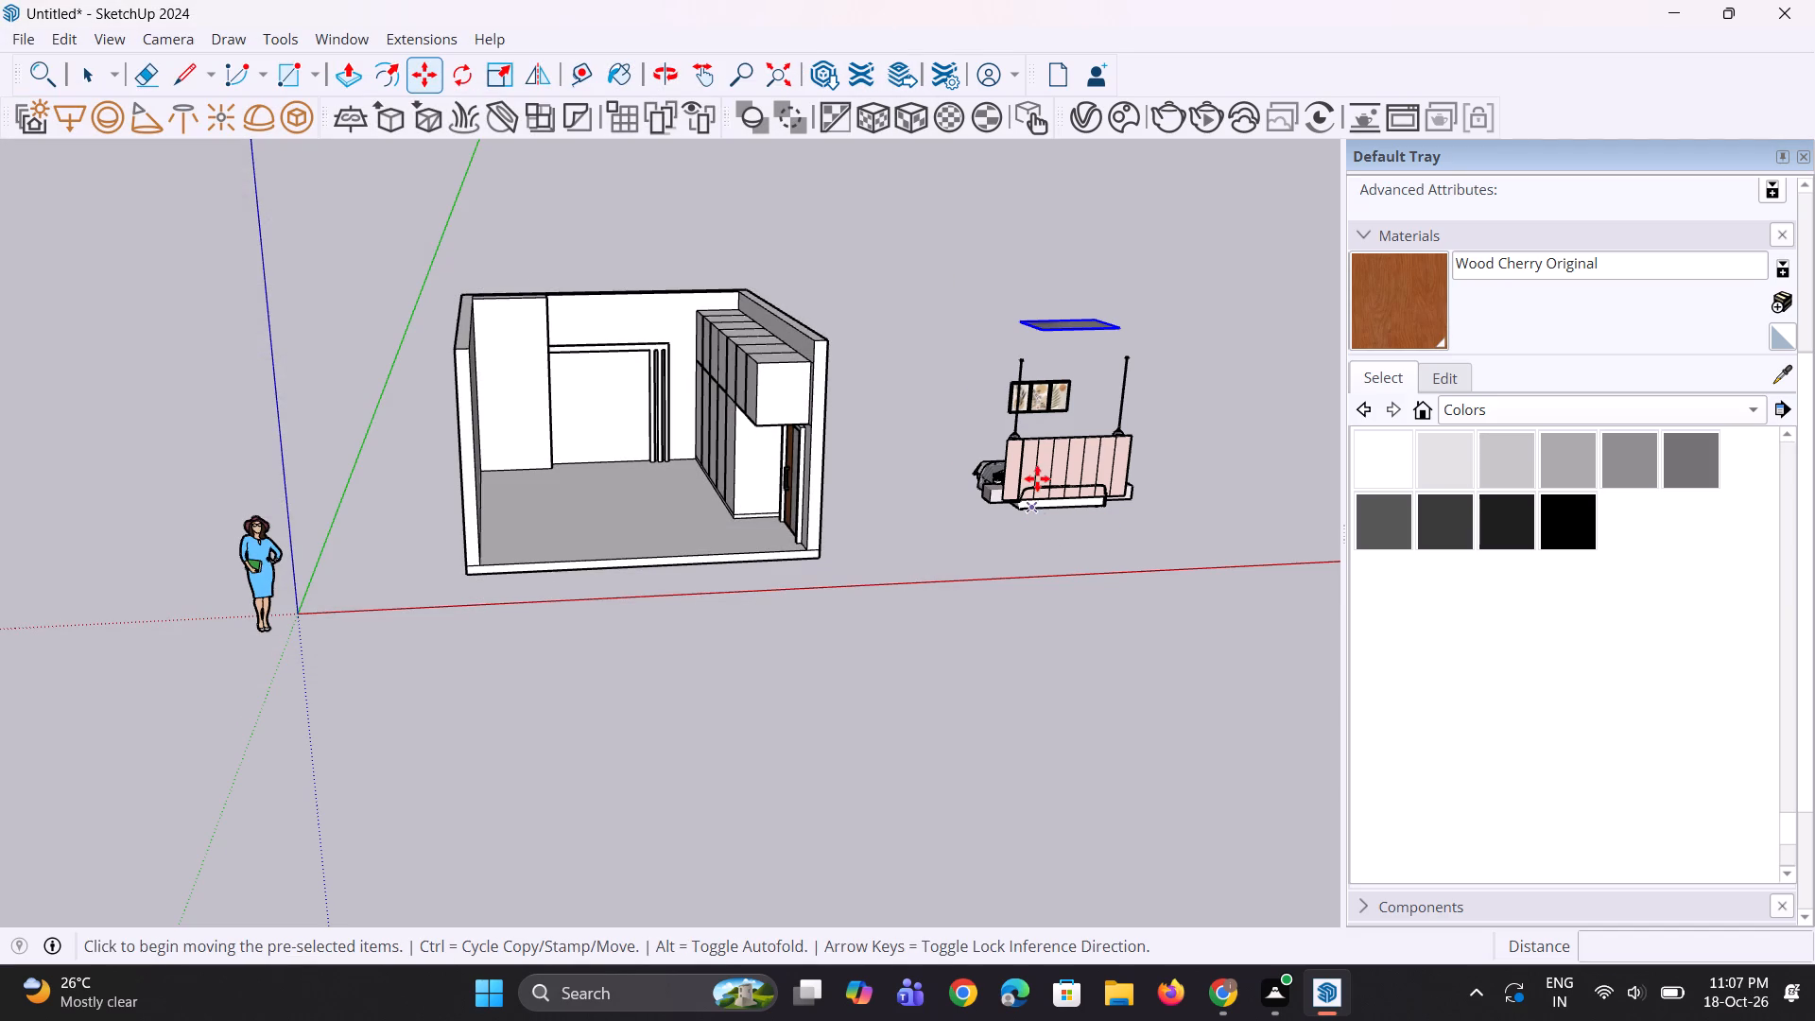
Rotate the imported bed component 180 degrees about the vertical axis, around a ground point in front of it.
scroll(971, 465, "down", 3)
middle_click_drag(974, 468, 1092, 467)
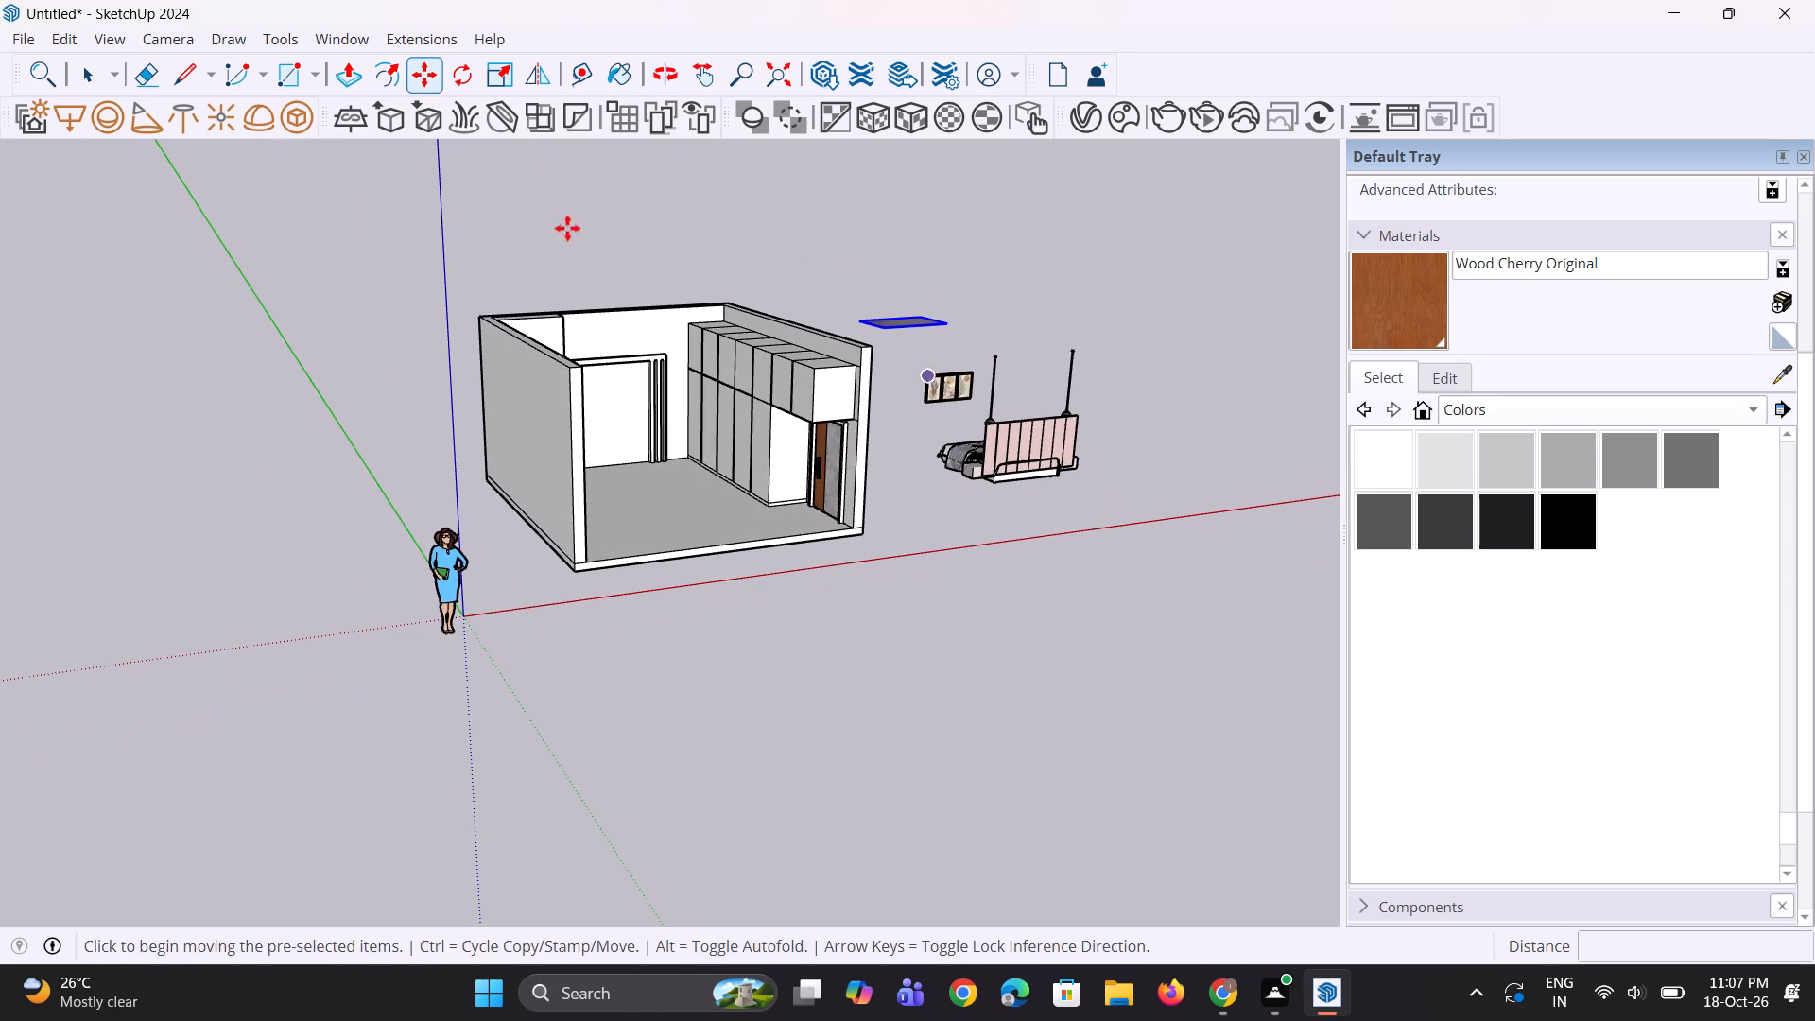
key("space")
left_click(1018, 444)
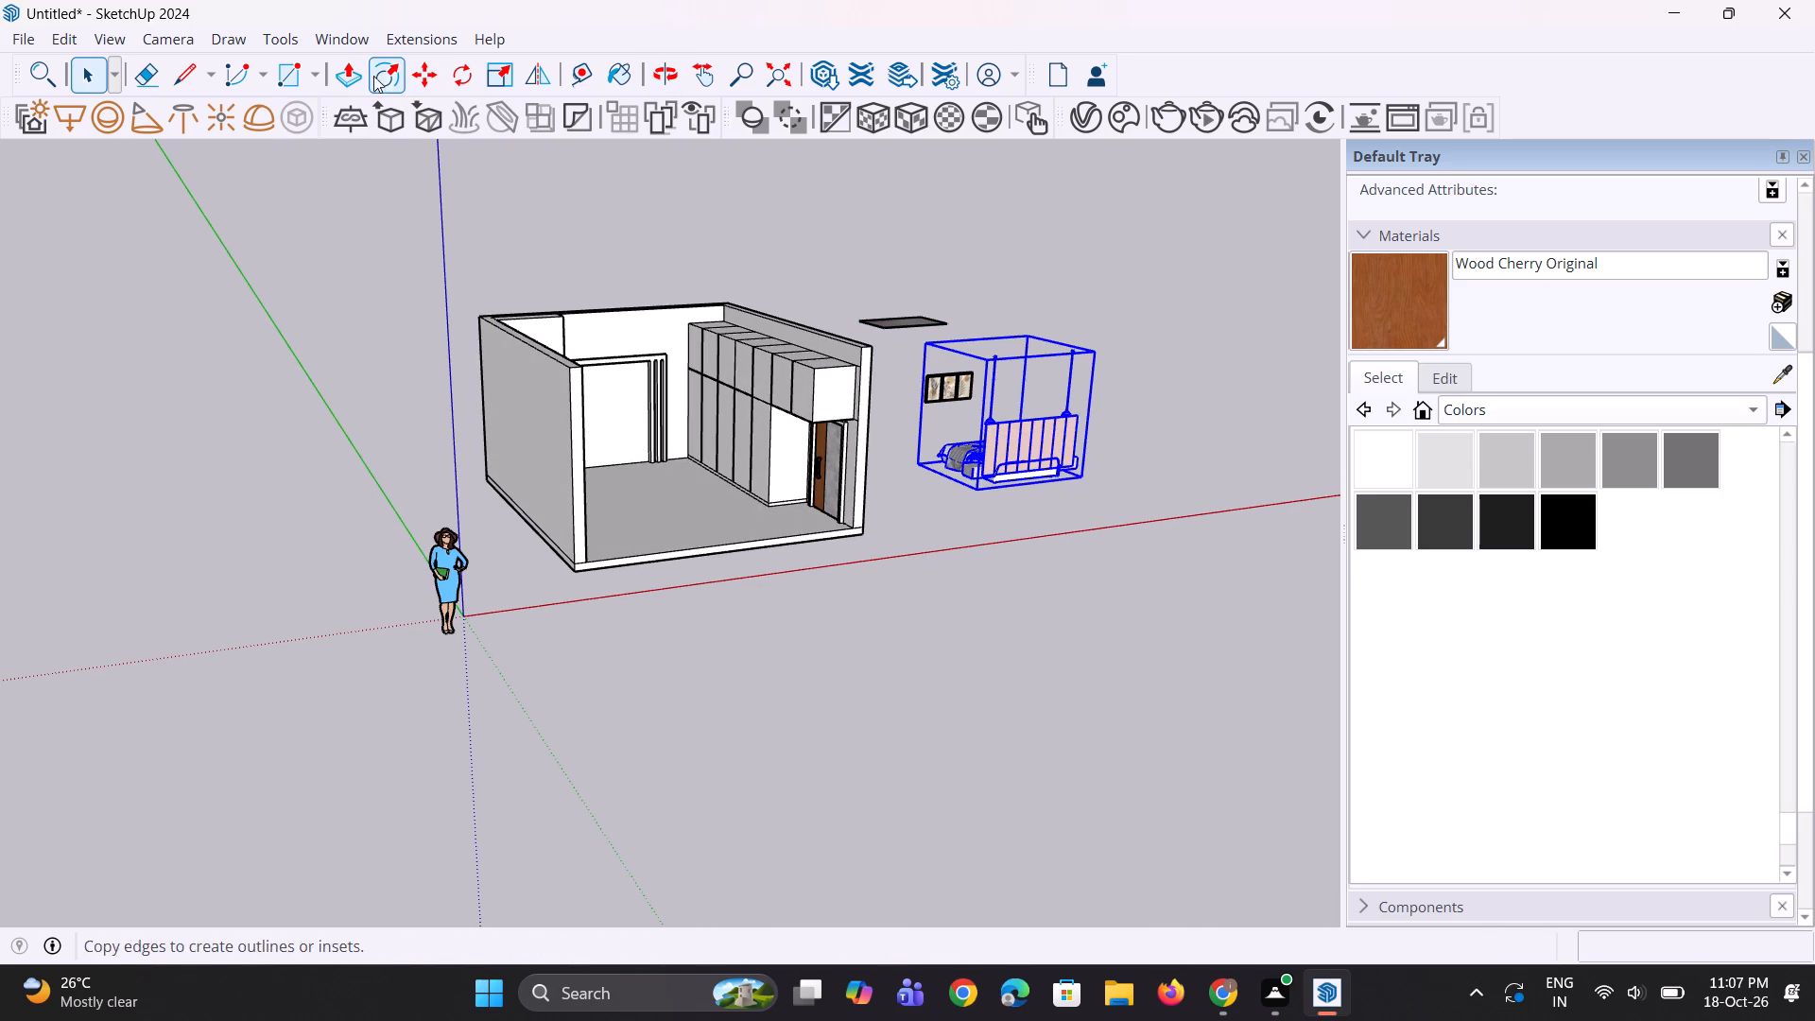
left_click(451, 89)
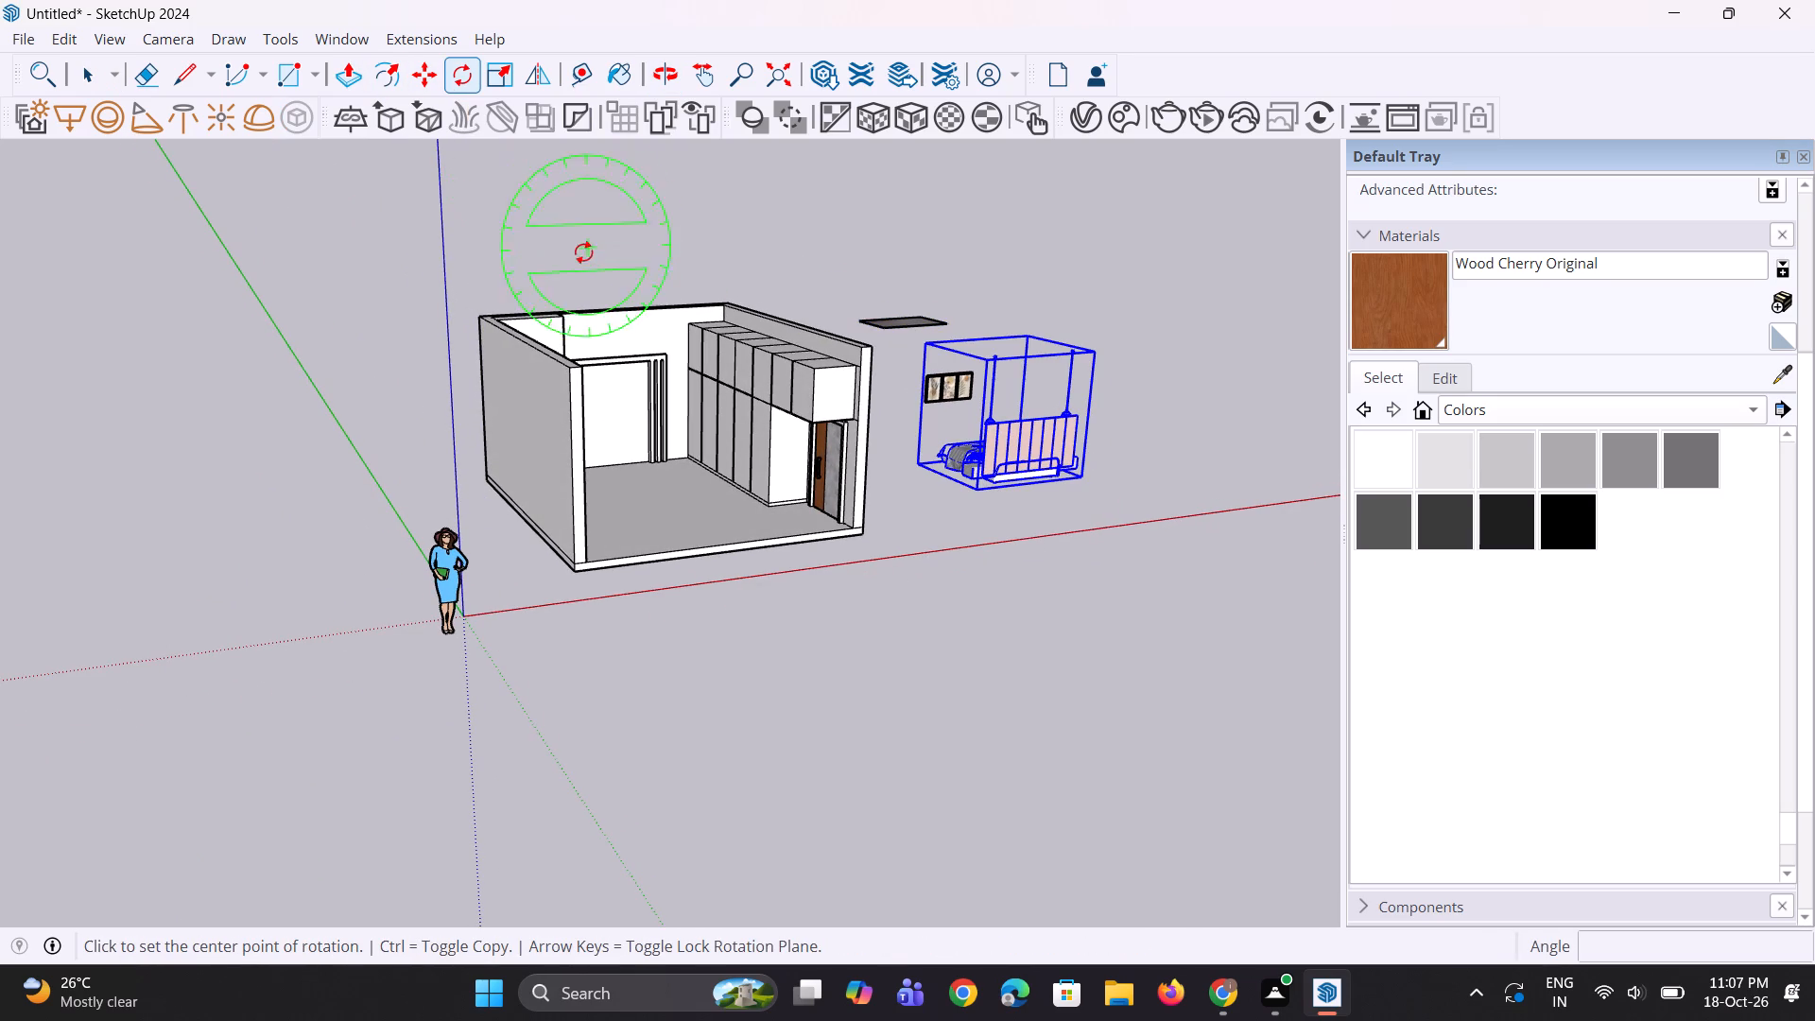
scroll(556, 413, "down", 3)
left_click(962, 552)
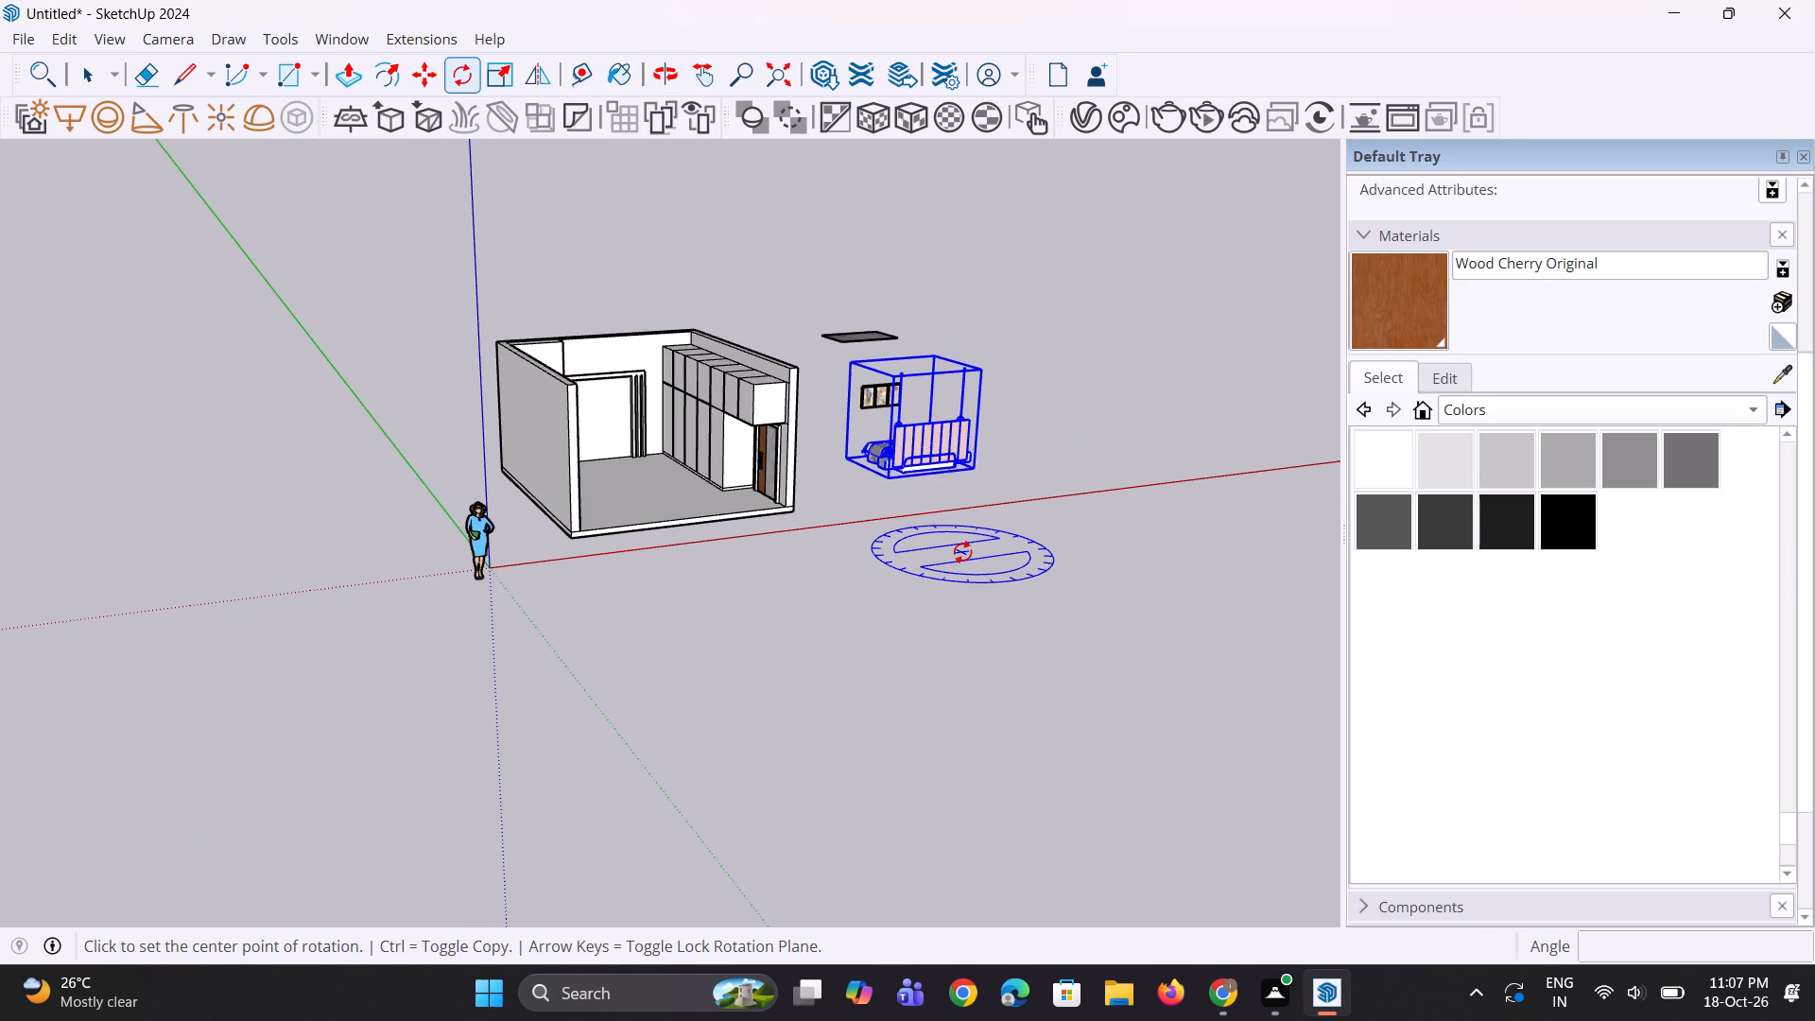
left_click(1086, 531)
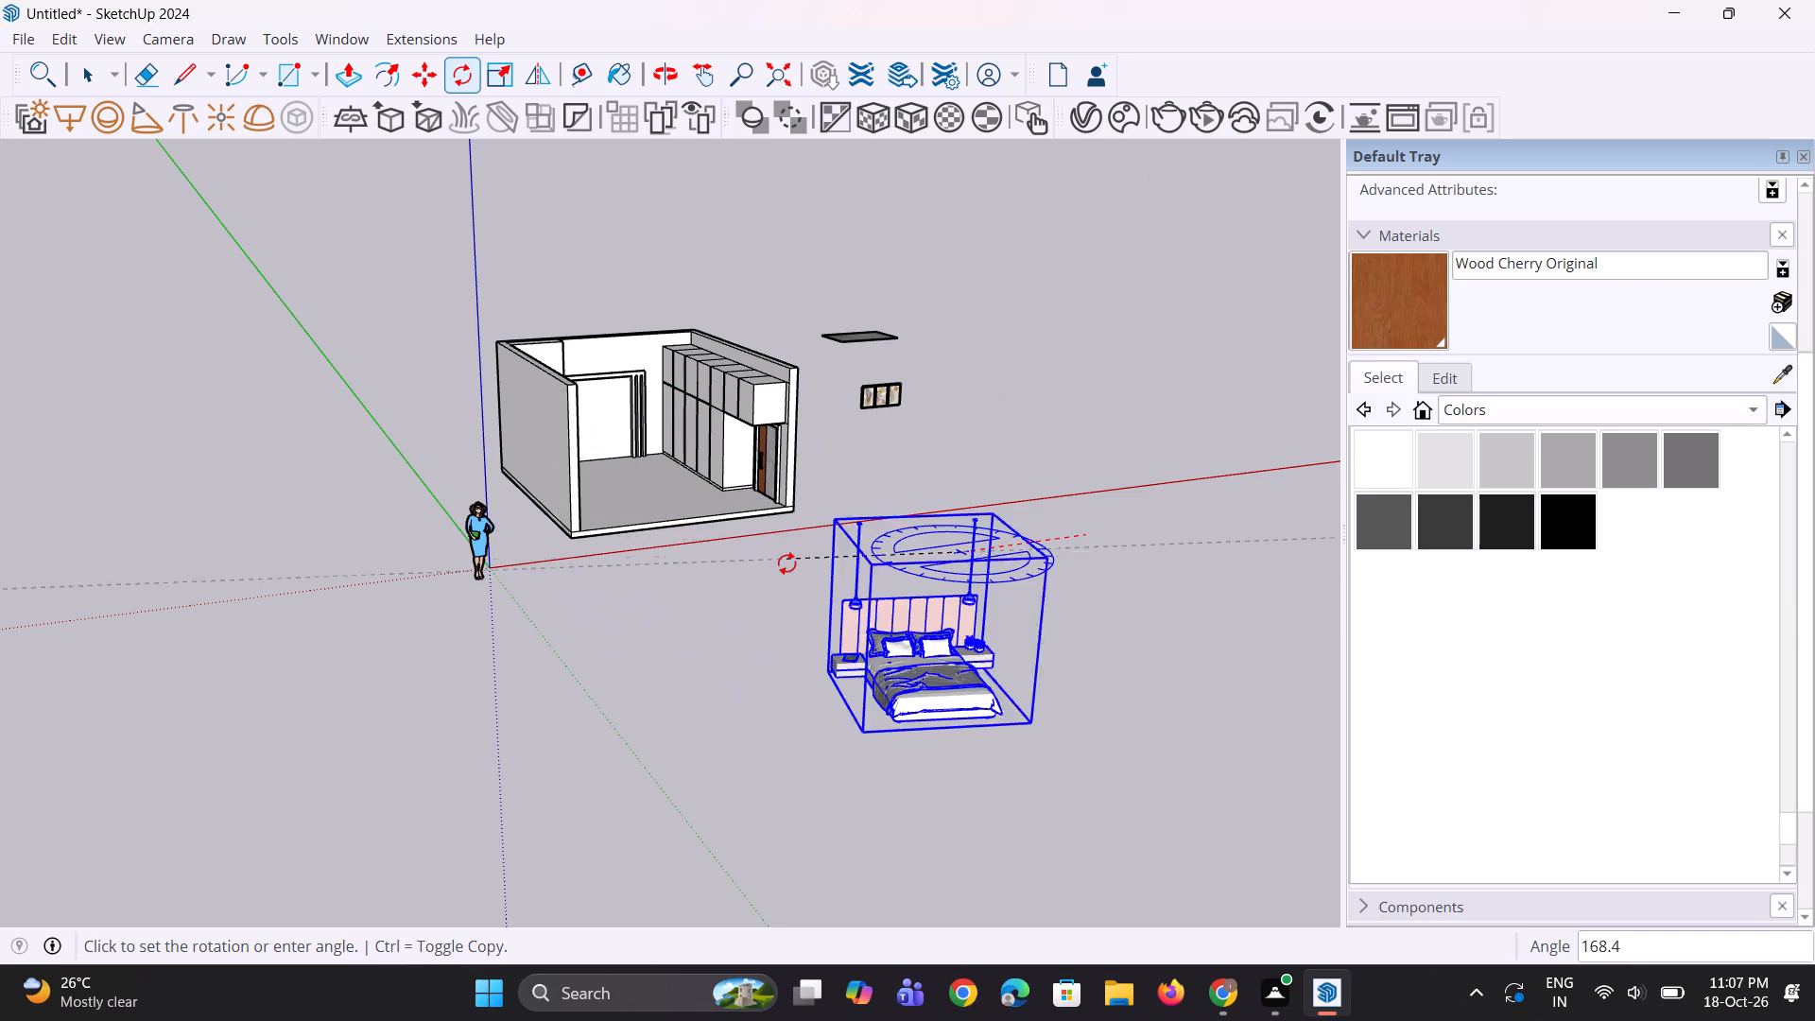
left_click(787, 566)
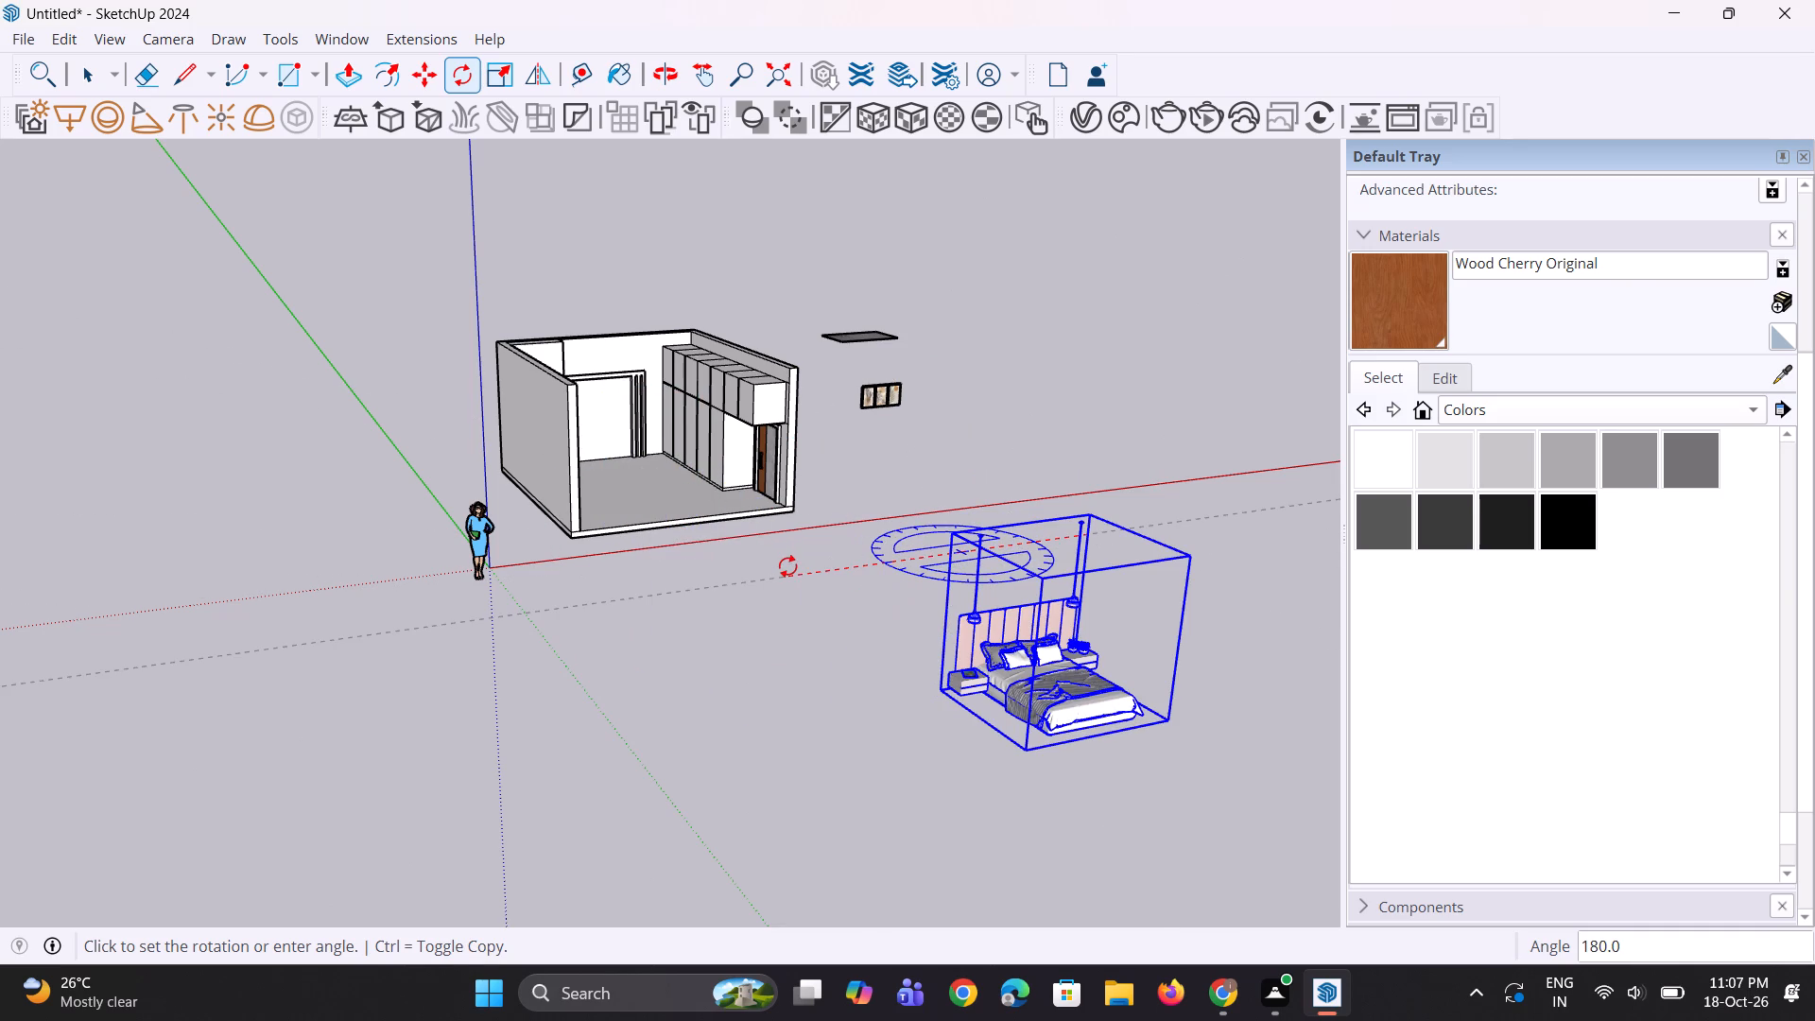
Explode the imported bed component.
scroll(769, 543, "down", 5)
middle_click_drag(821, 575, 813, 647)
scroll(898, 730, "up", 3)
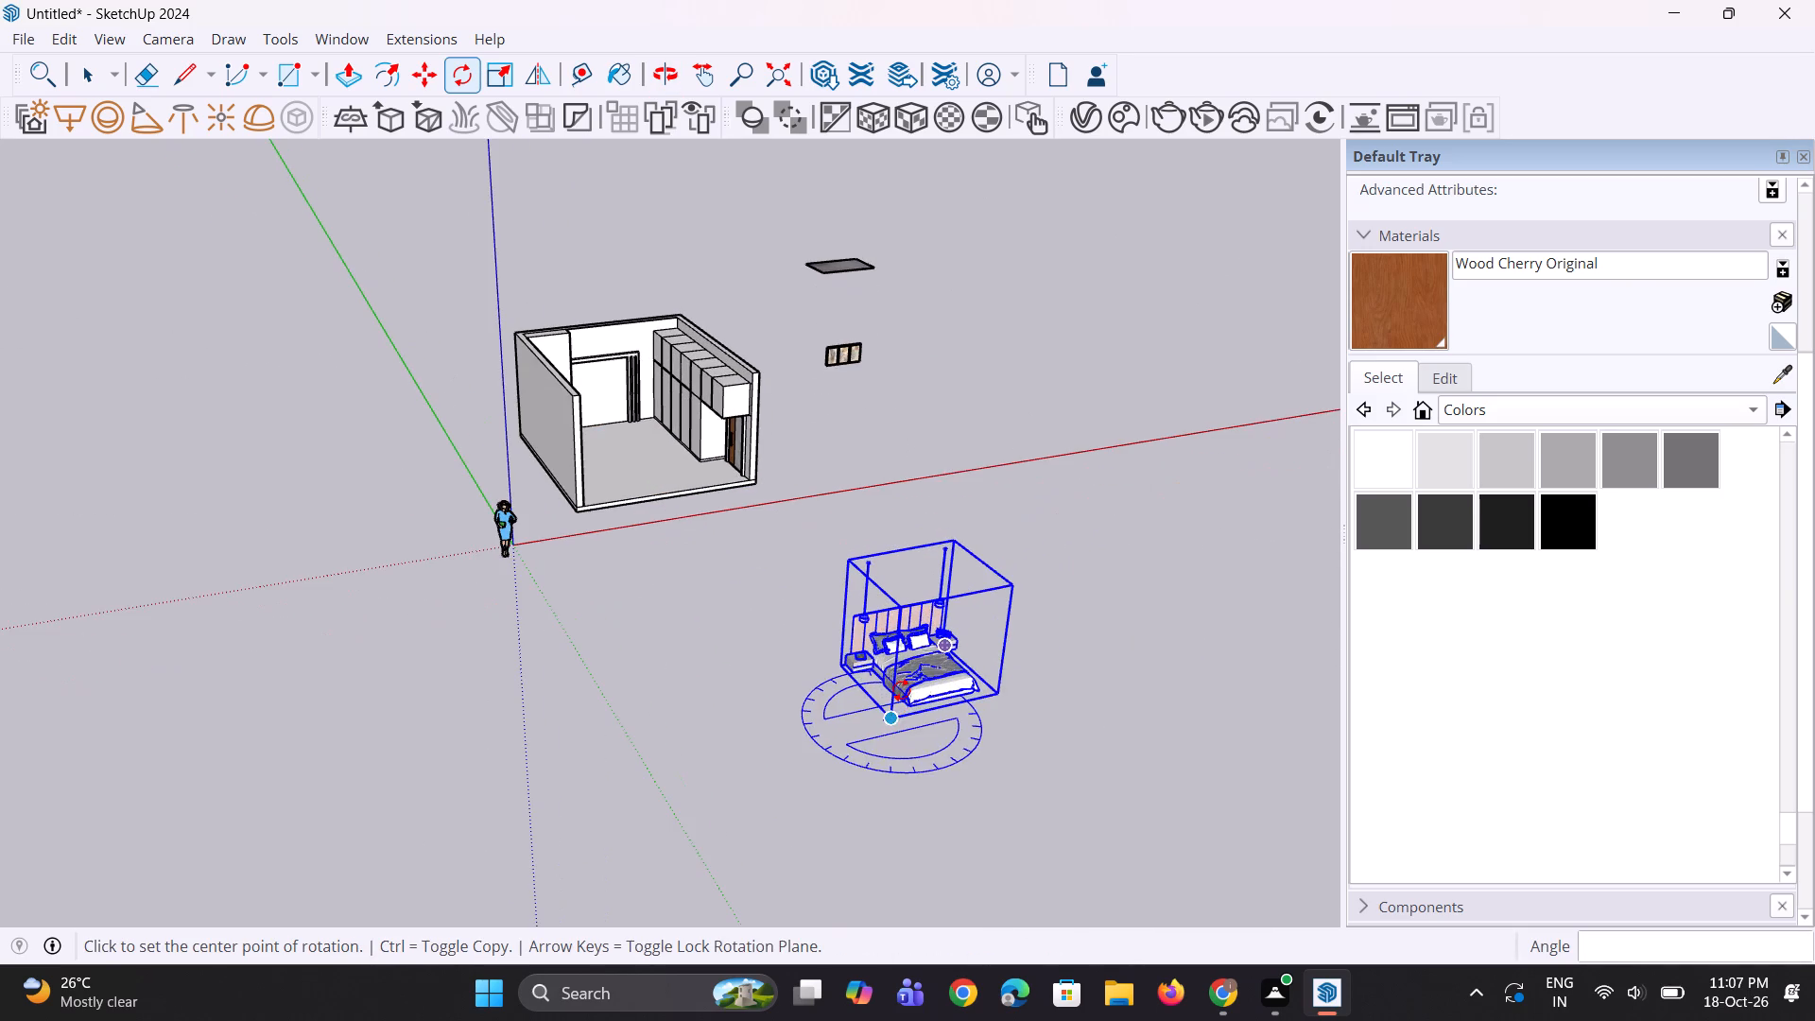
scroll(901, 690, "up", 2)
key("space")
right_click(949, 658)
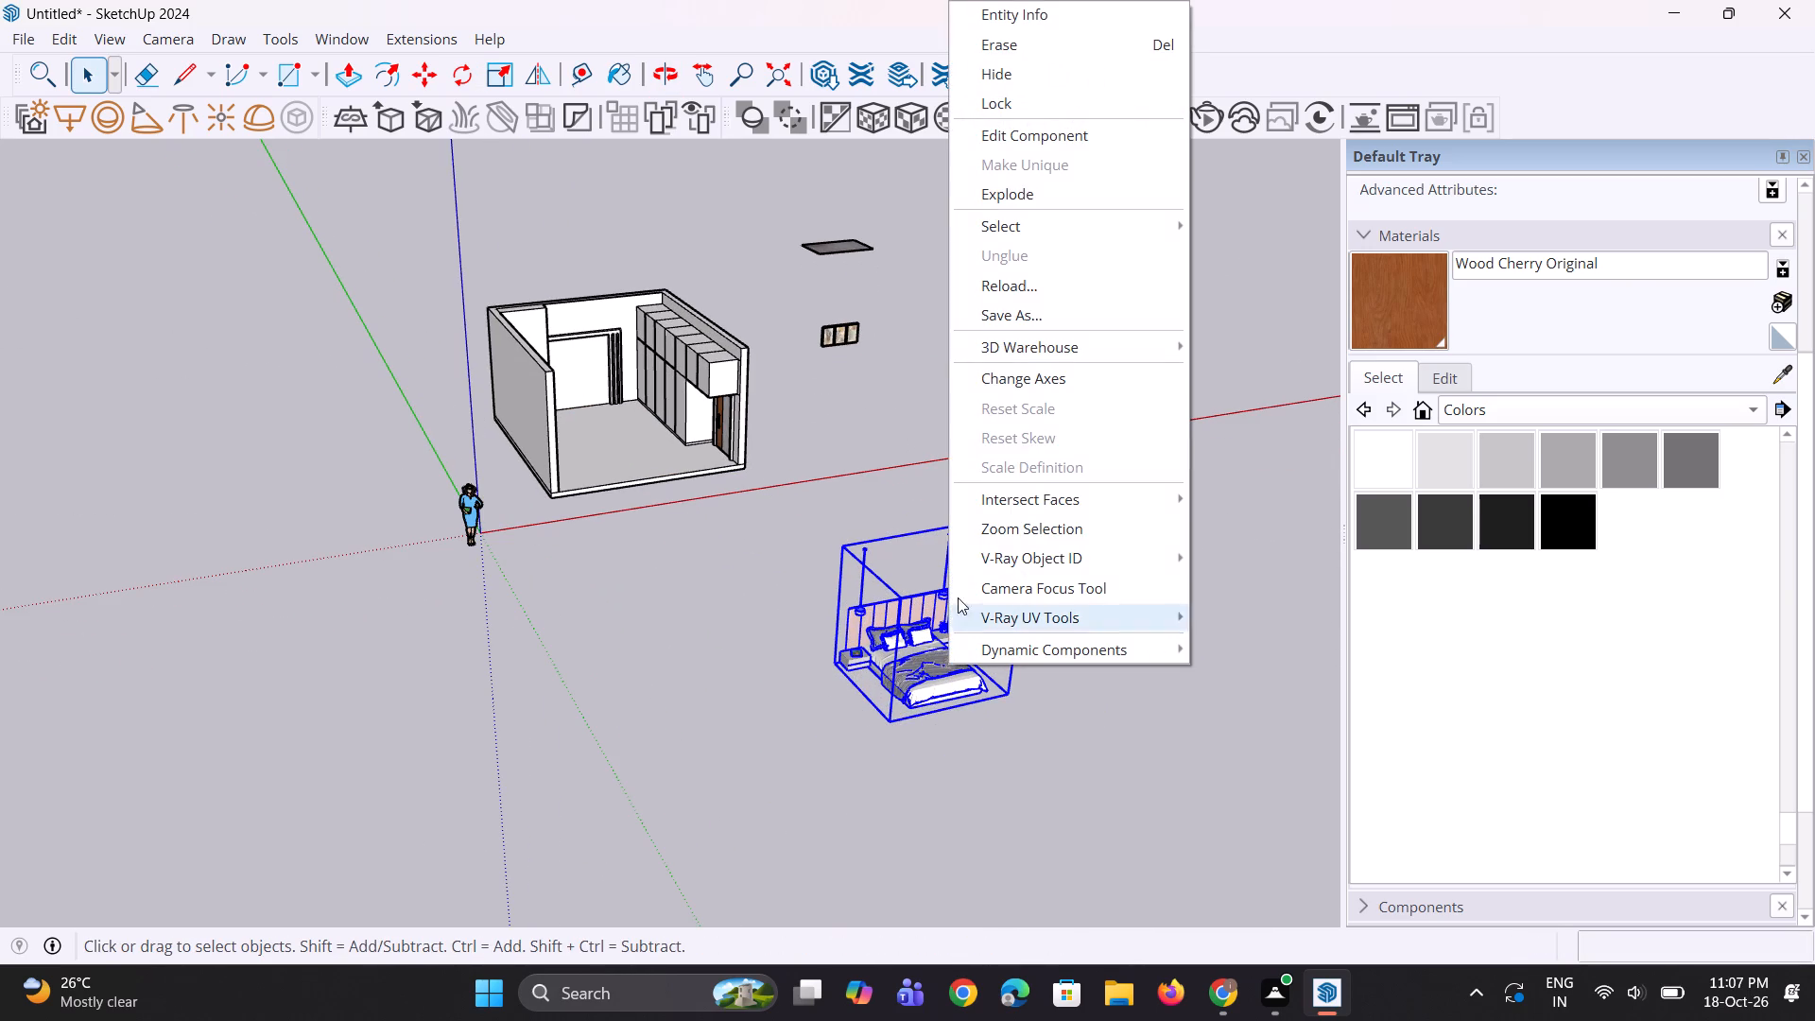
left_click_drag(1005, 191, 1007, 250)
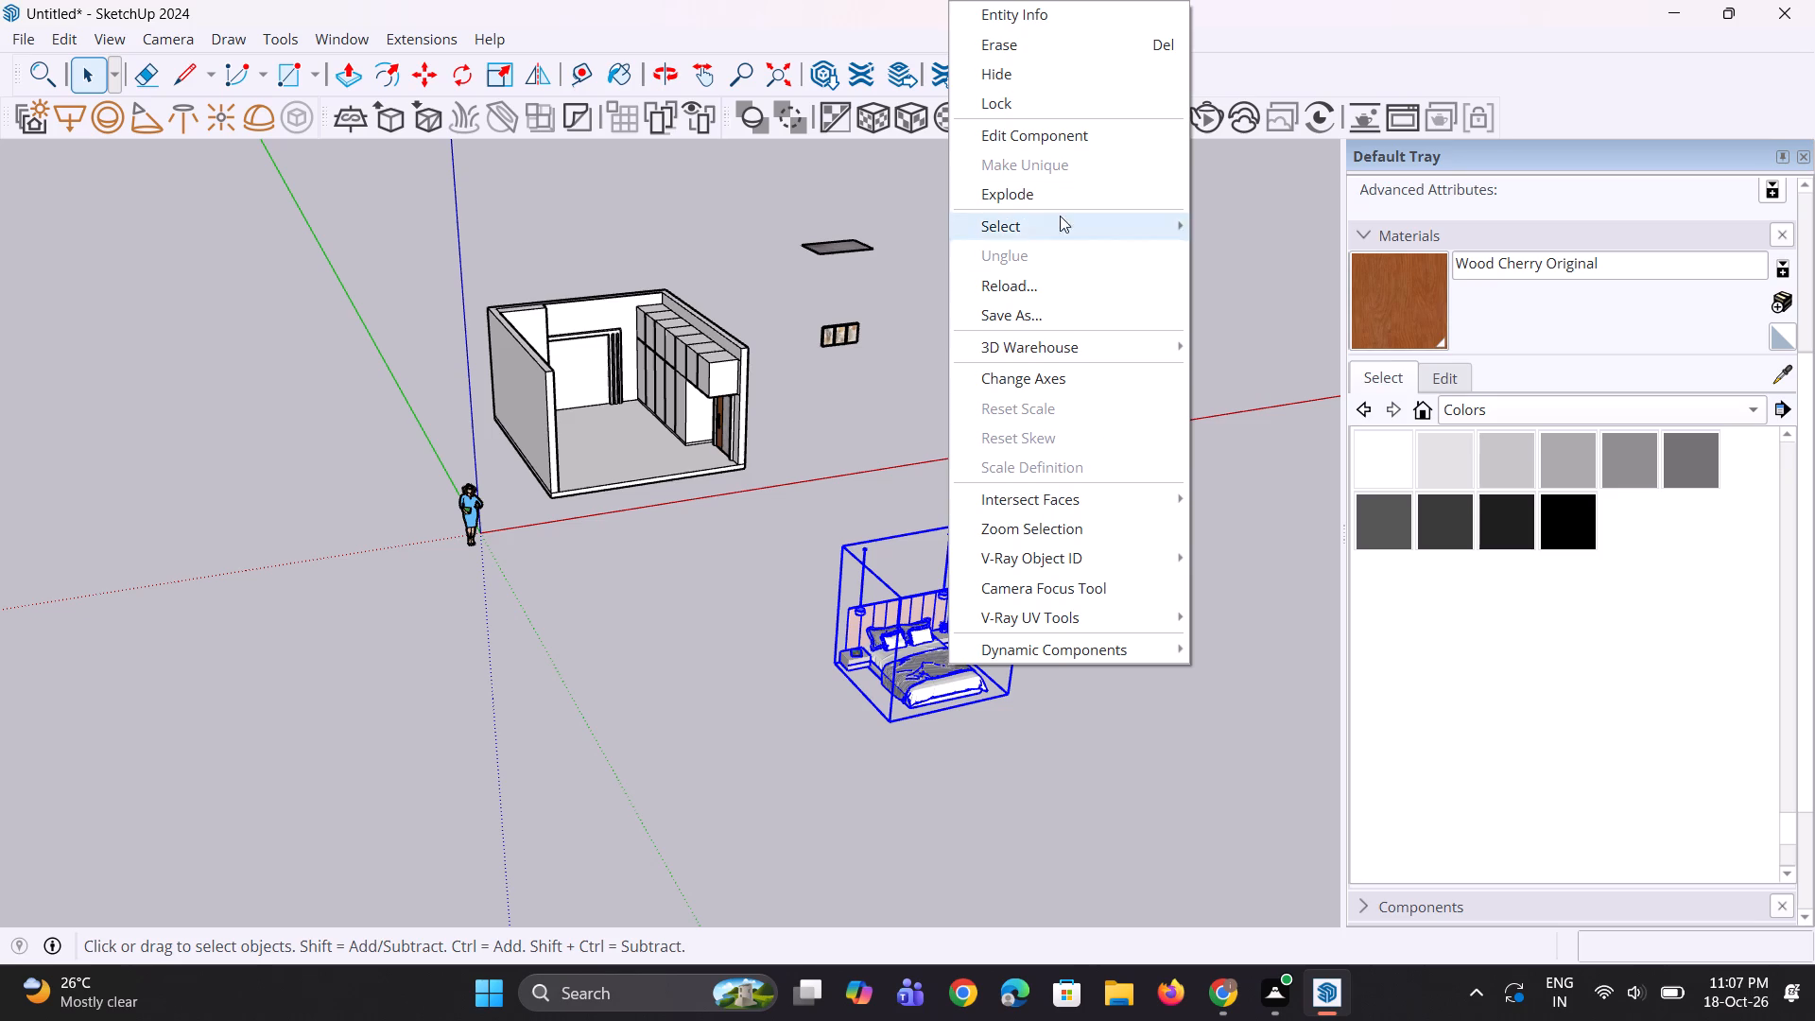
left_click(1058, 188)
left_click(1095, 527)
Explode the bed's two nested group levels so that its individual pieces can be selected separately.
scroll(978, 678, "up", 6)
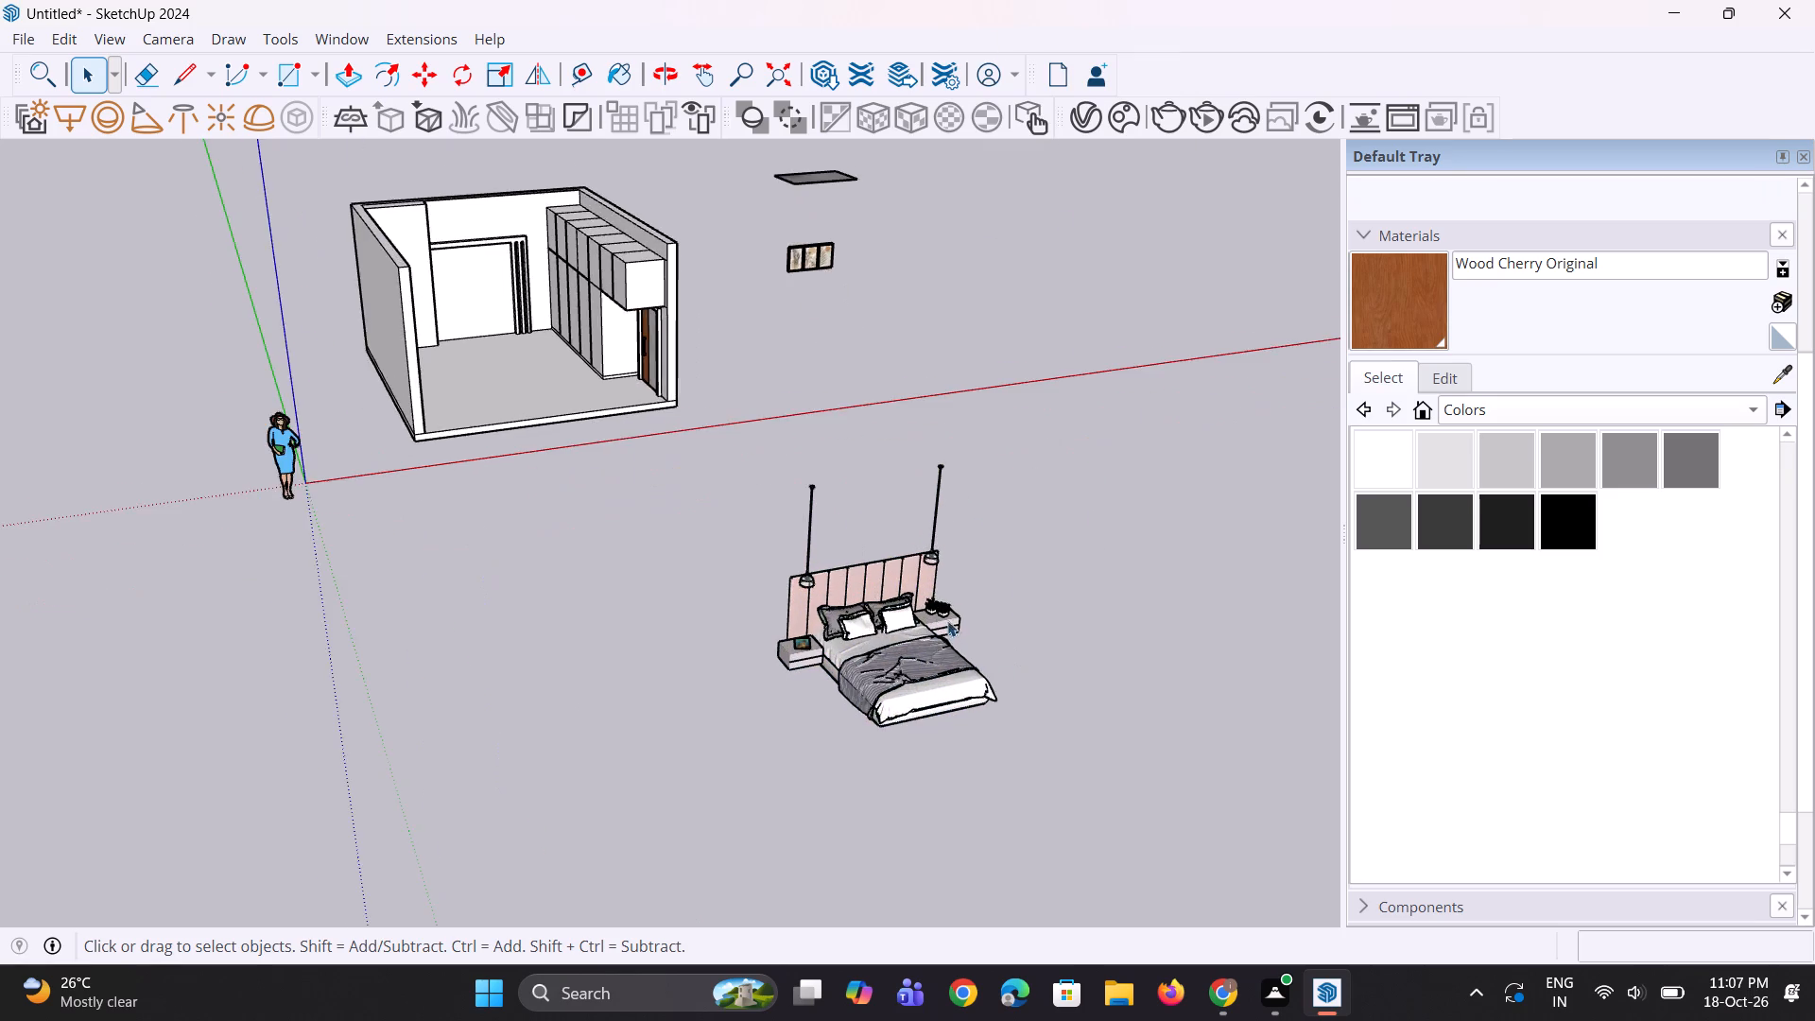
scroll(947, 620, "up", 1)
left_click(925, 514)
scroll(925, 514, "up", 2)
right_click(925, 514)
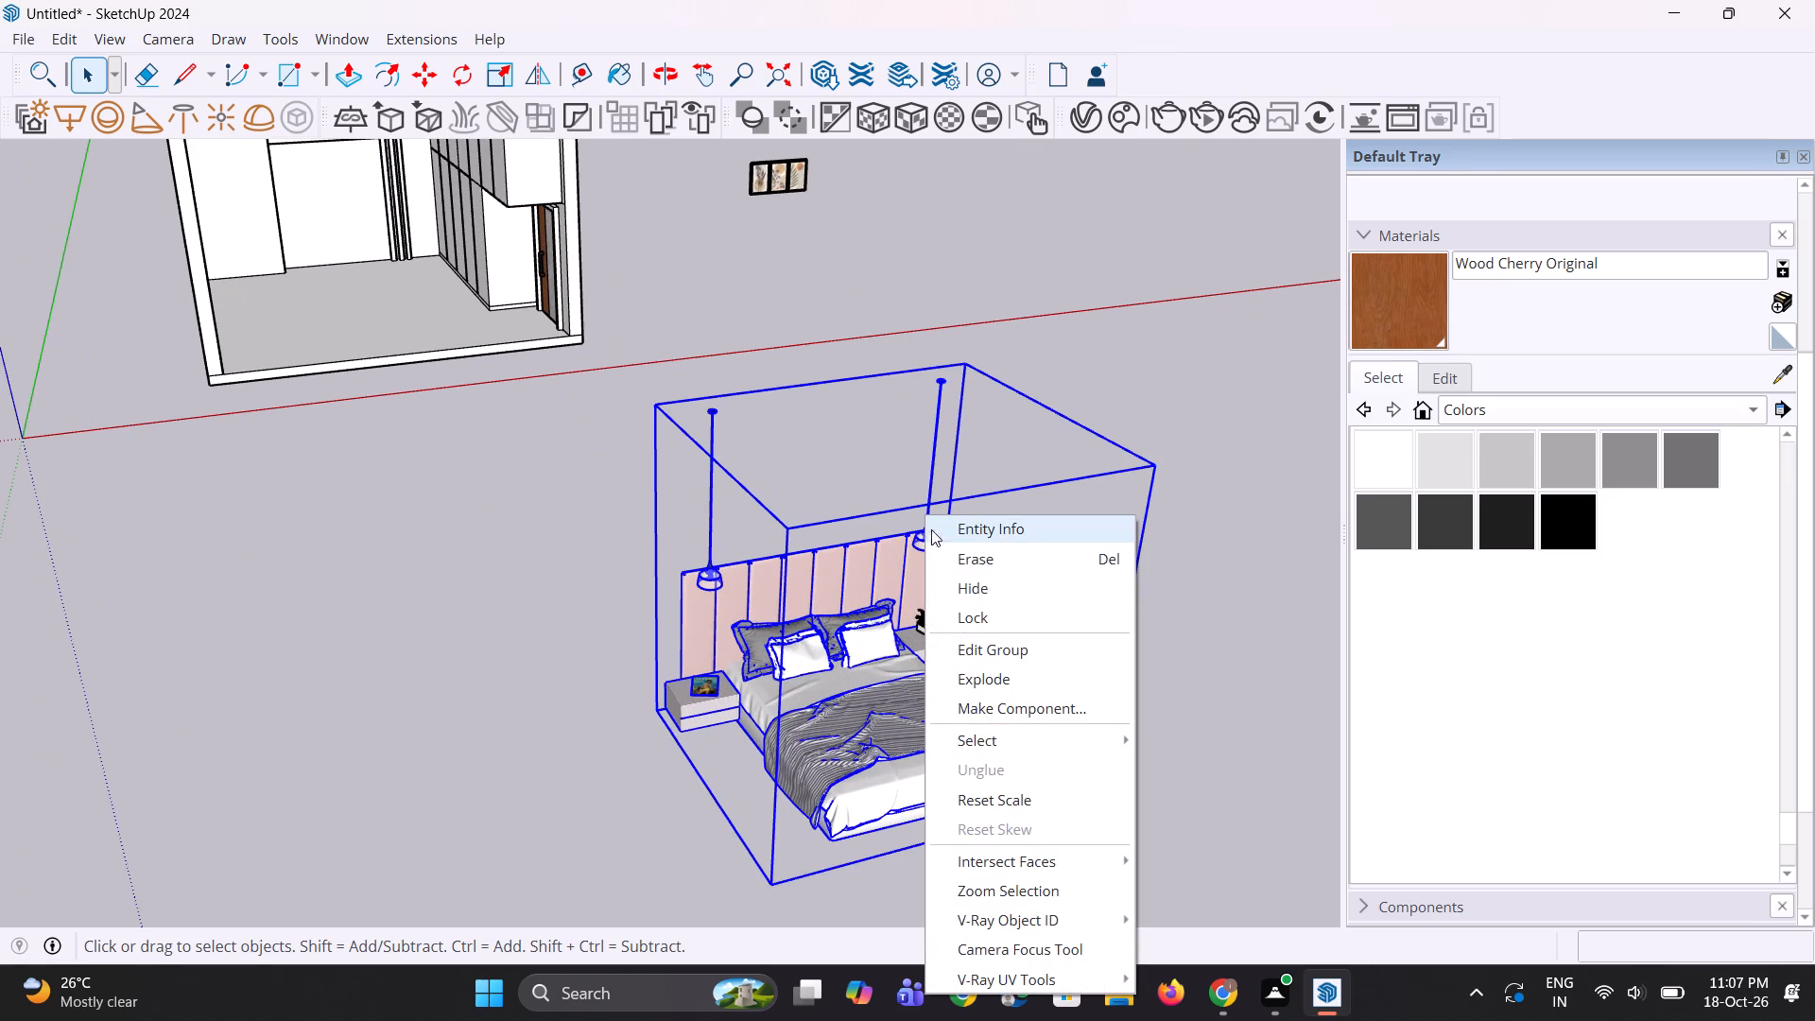
left_click(1011, 680)
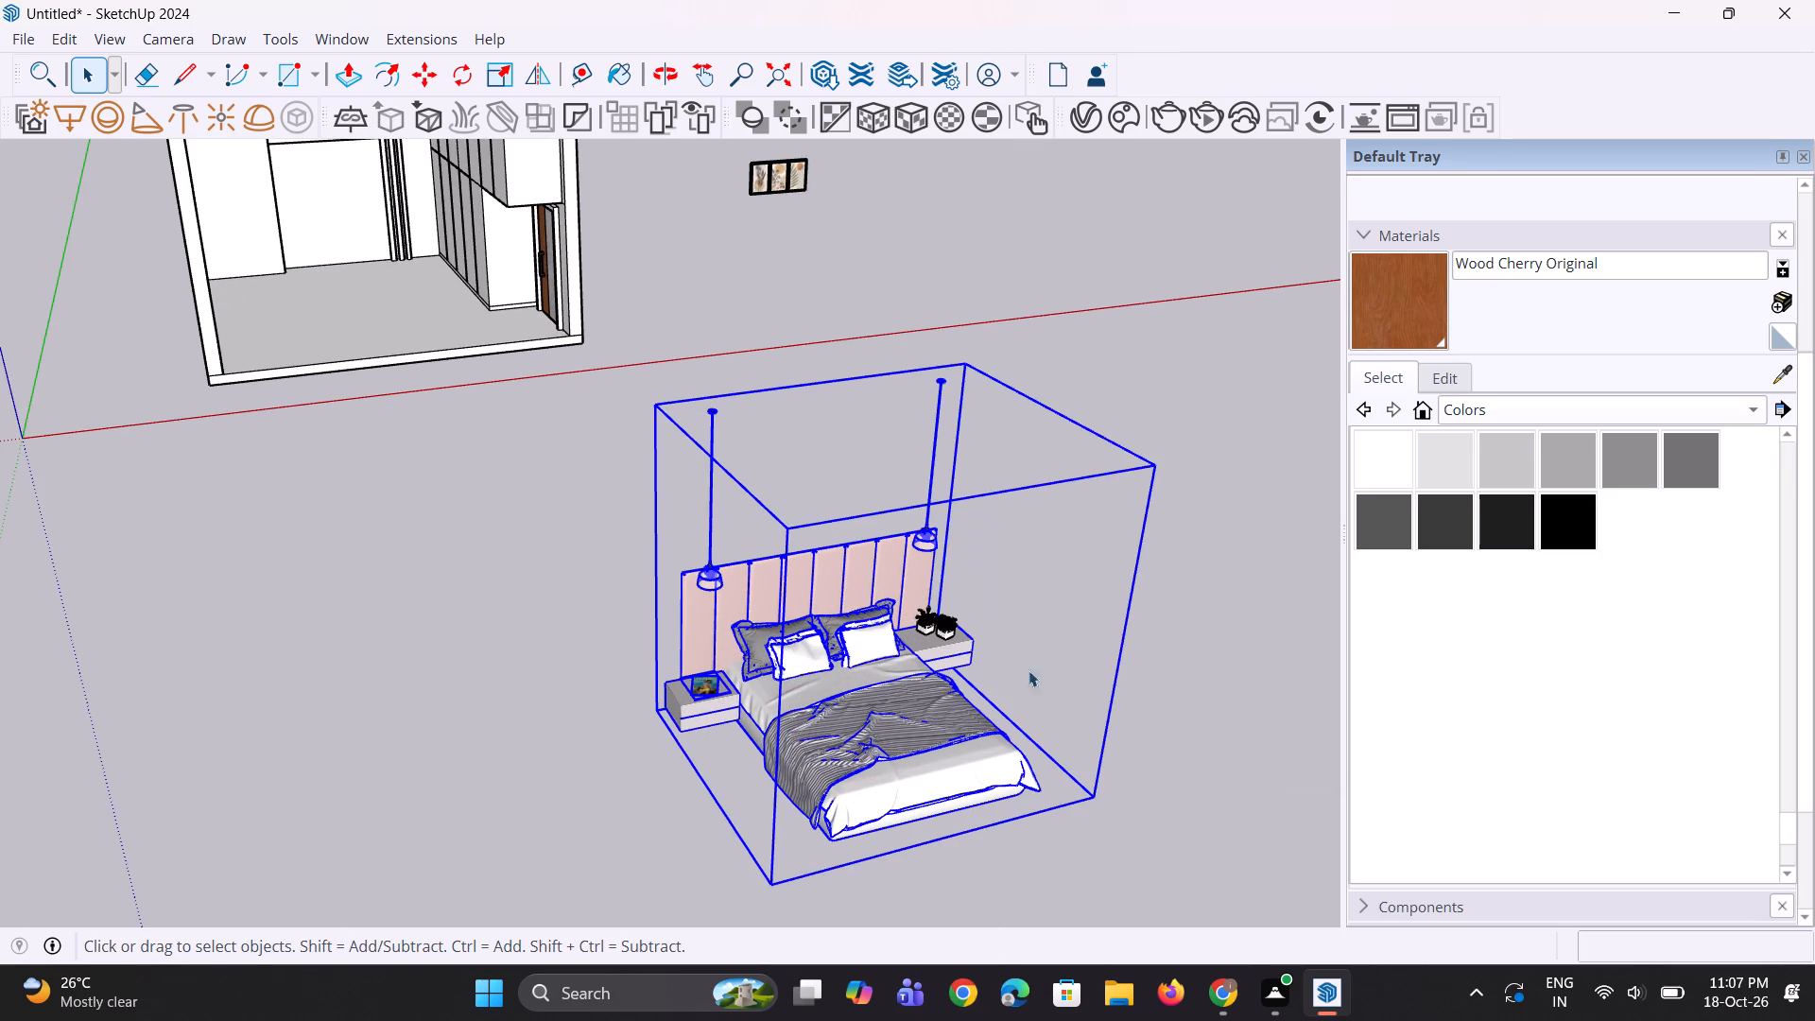
left_click(1142, 635)
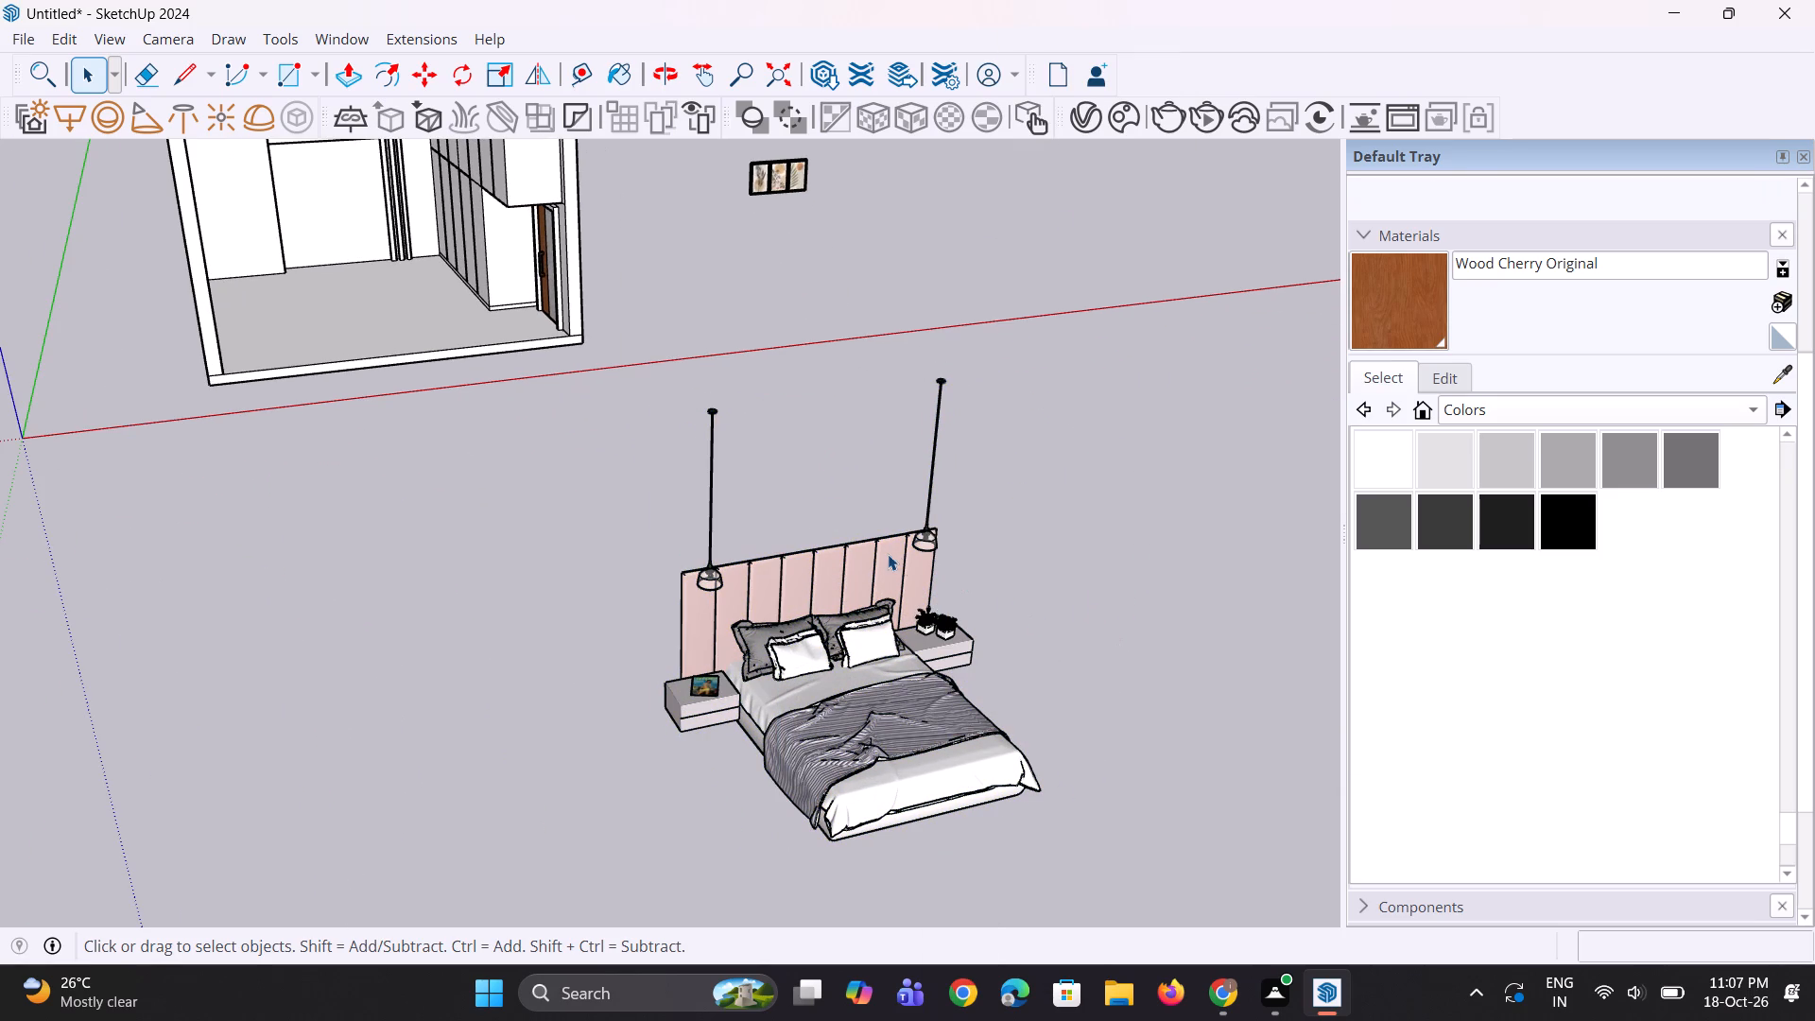
left_click(888, 554)
right_click(888, 554)
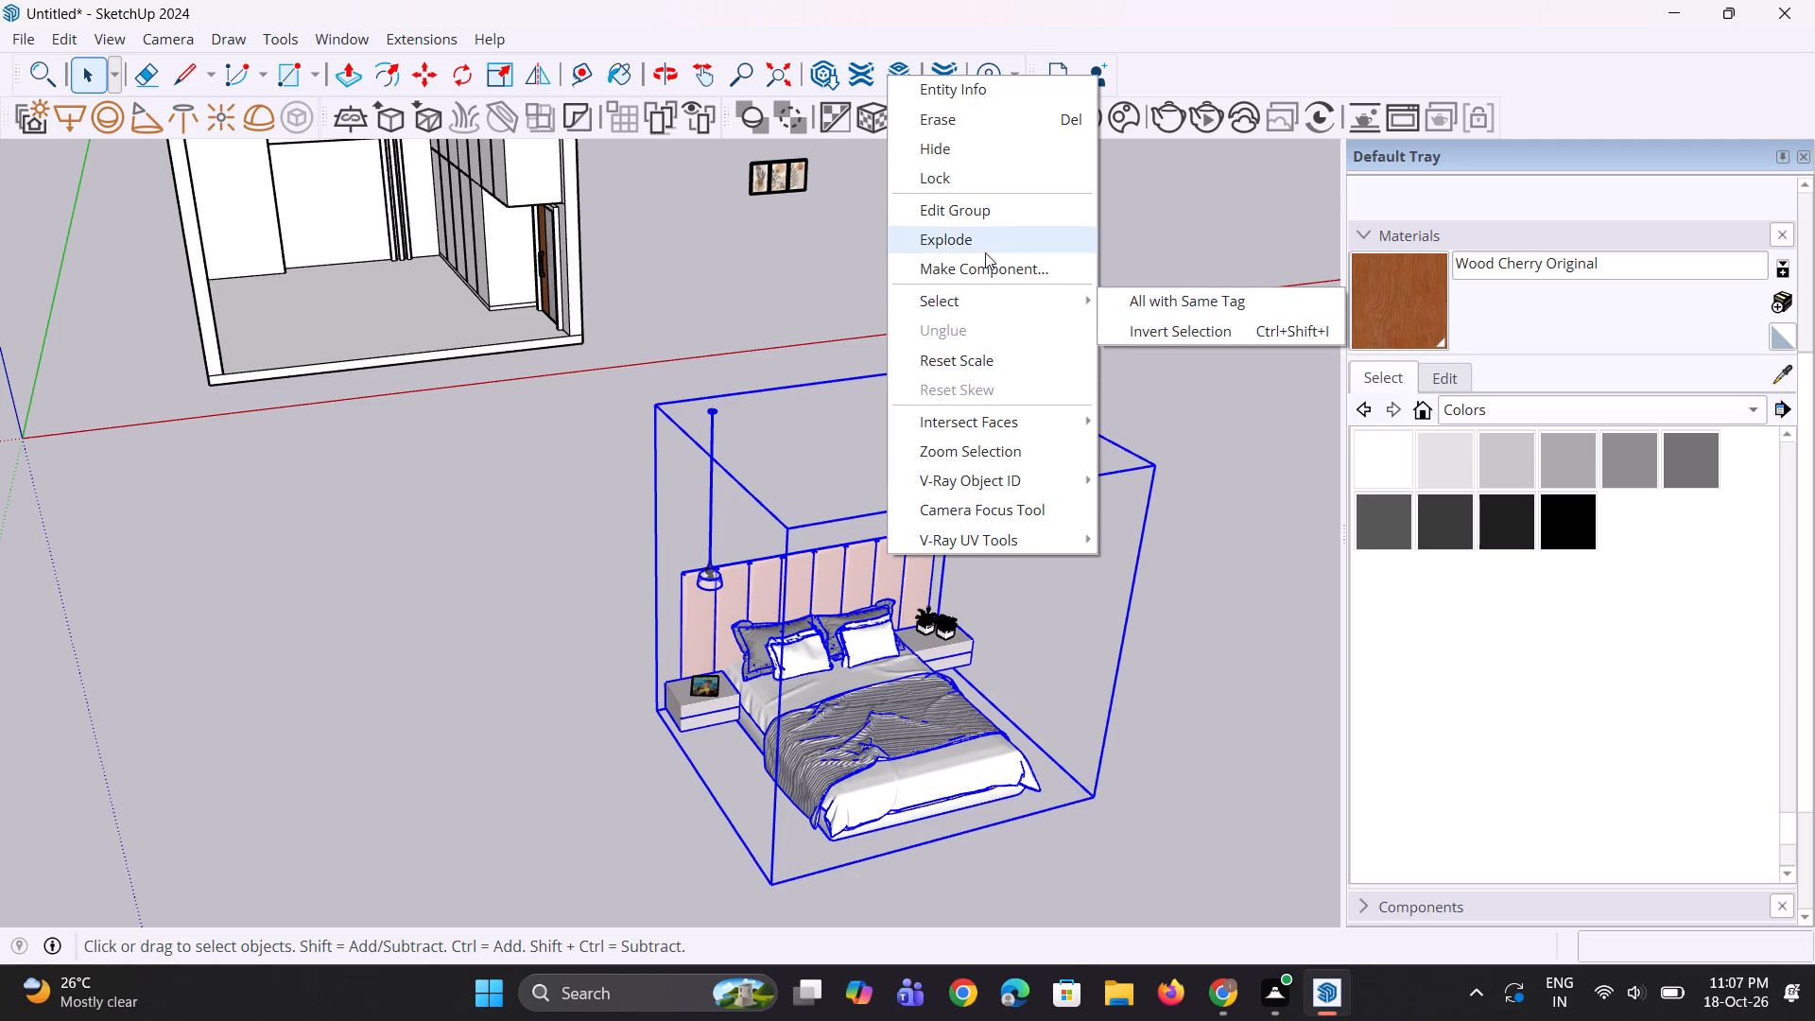
left_click(985, 251)
left_click(1040, 505)
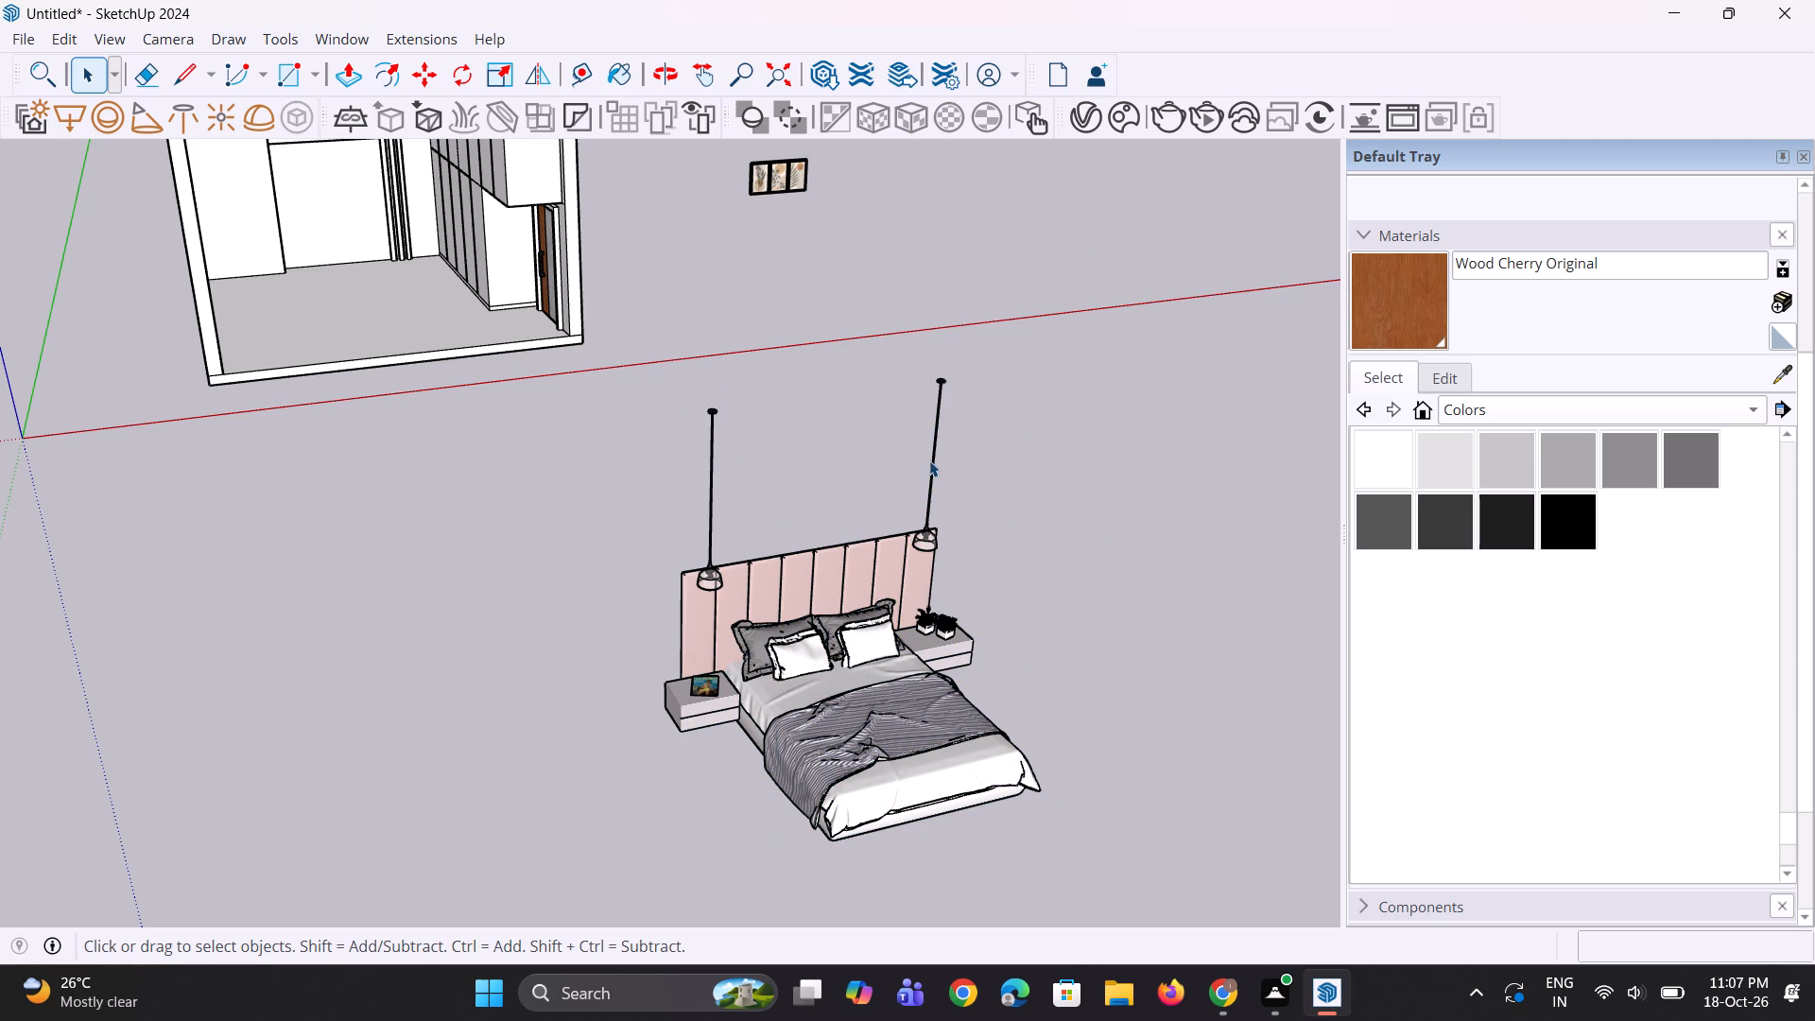
Delete the pair of hanging pendant lamps above the bed's headboard.
left_click(929, 460)
left_click(930, 460)
left_click(932, 463)
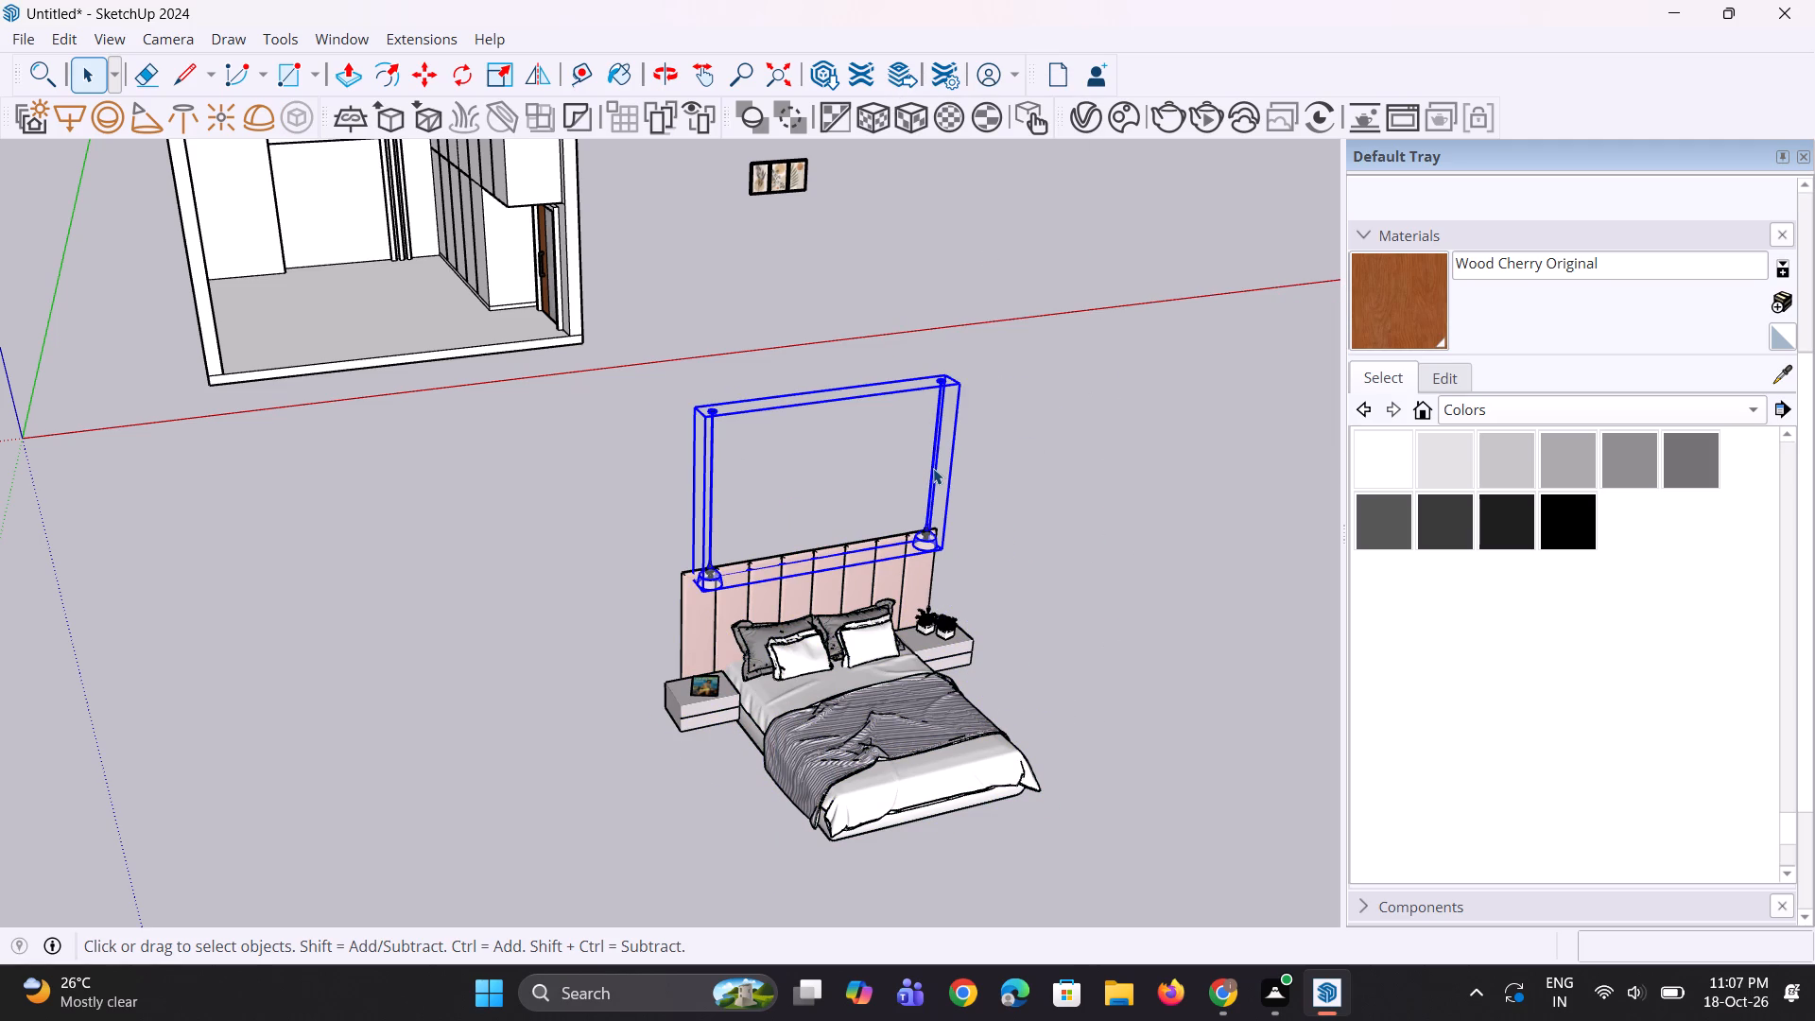
key("Delete")
Delete the leftover lamp bulbs and their small fittings at both ends of the headboard's top edge.
scroll(769, 483, "down", 4)
scroll(746, 571, "up", 7)
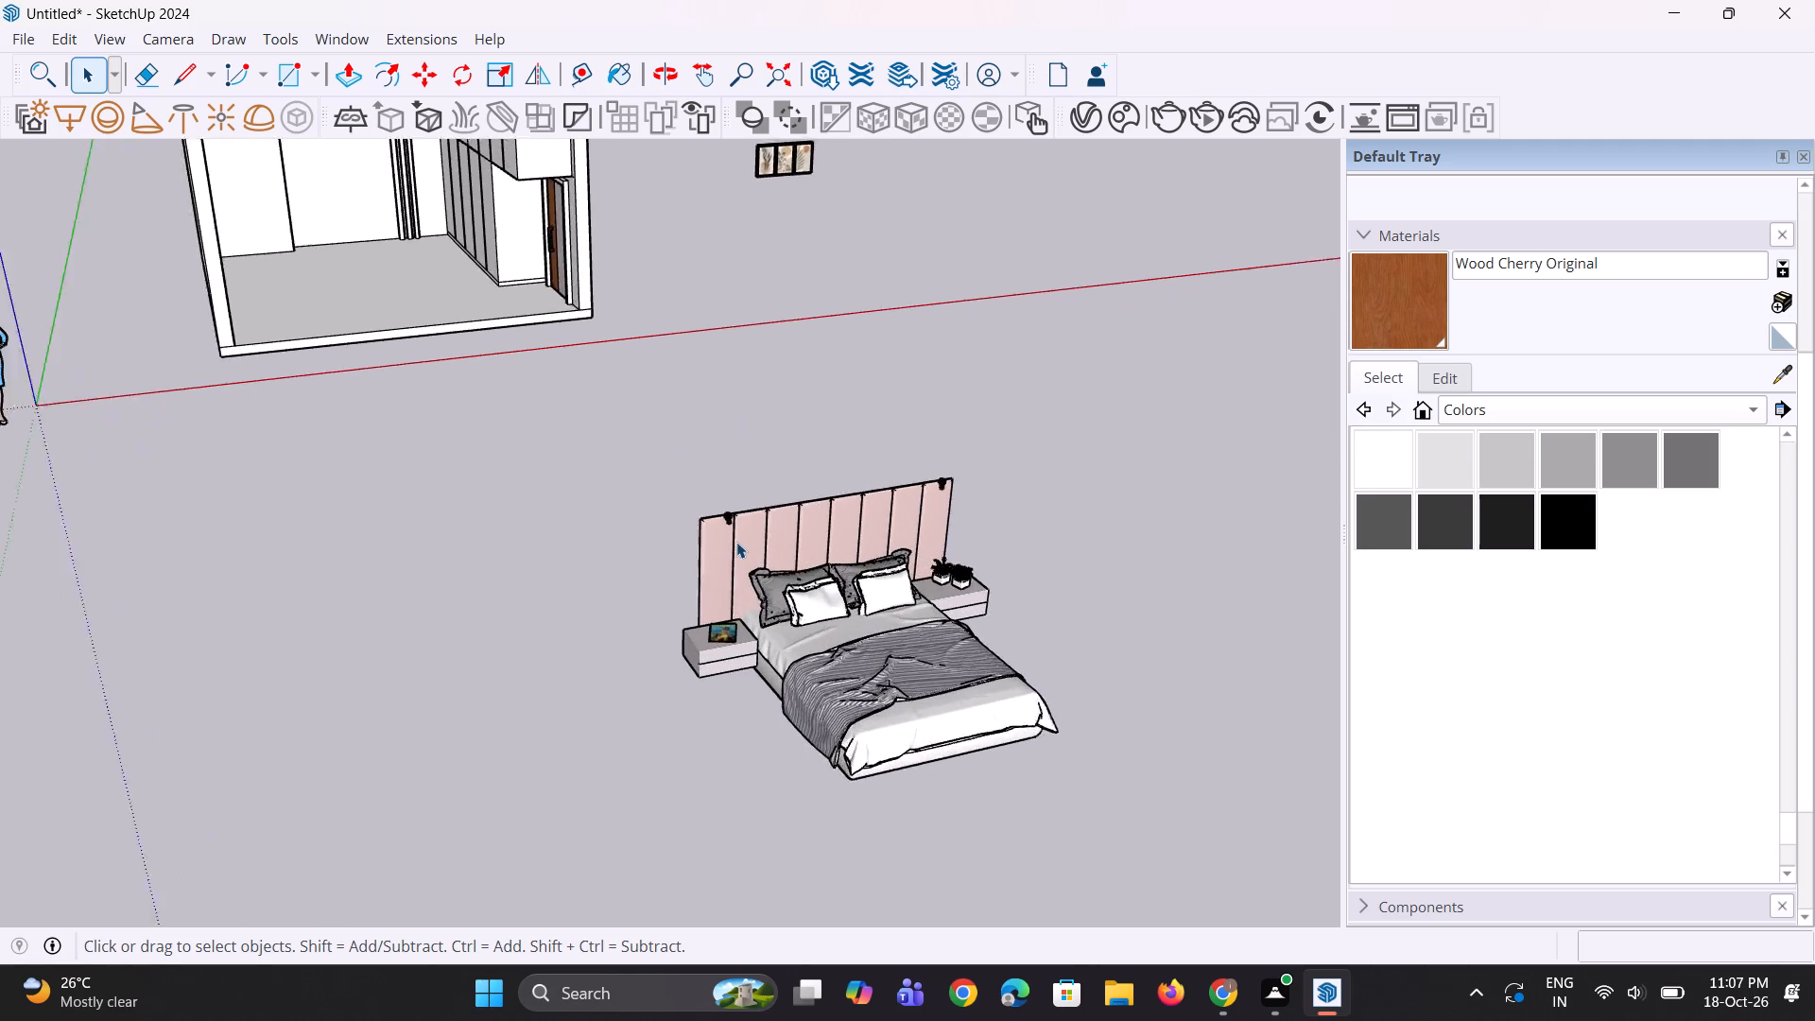
scroll(736, 542, "up", 16)
left_click(741, 547)
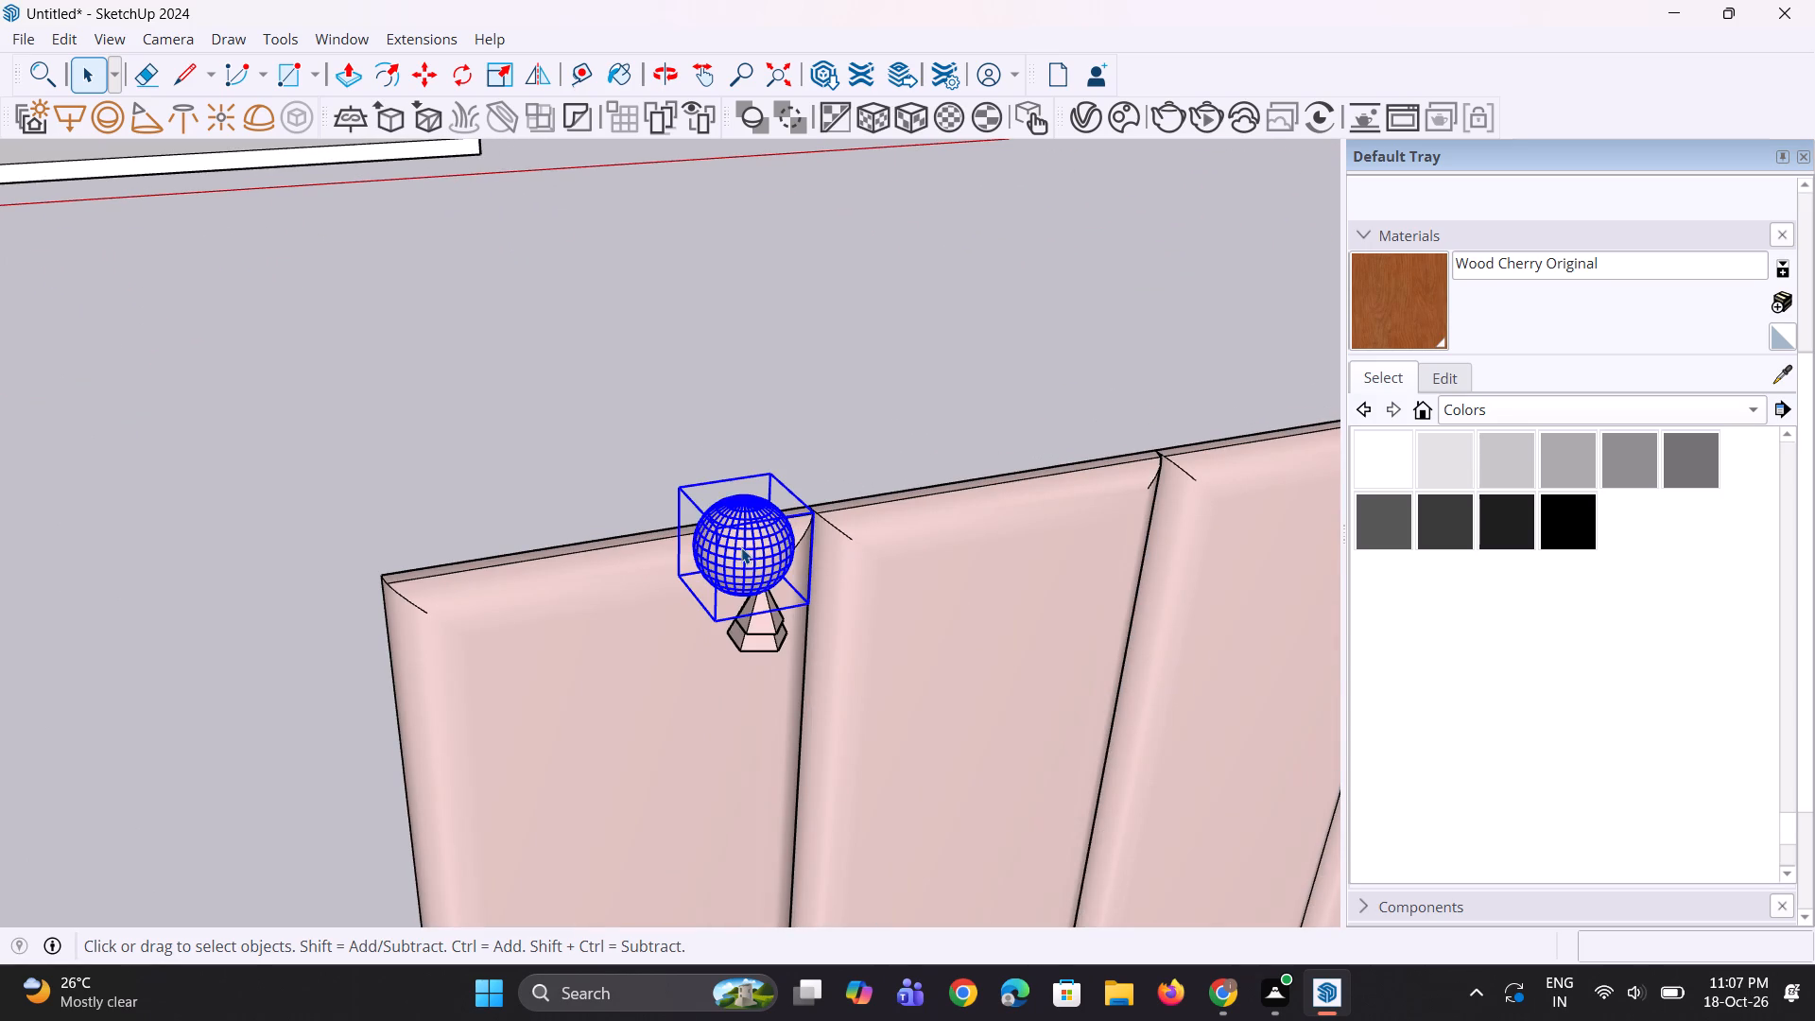
key("Delete")
left_click(778, 628)
key("Delete")
scroll(724, 631, "down", 5)
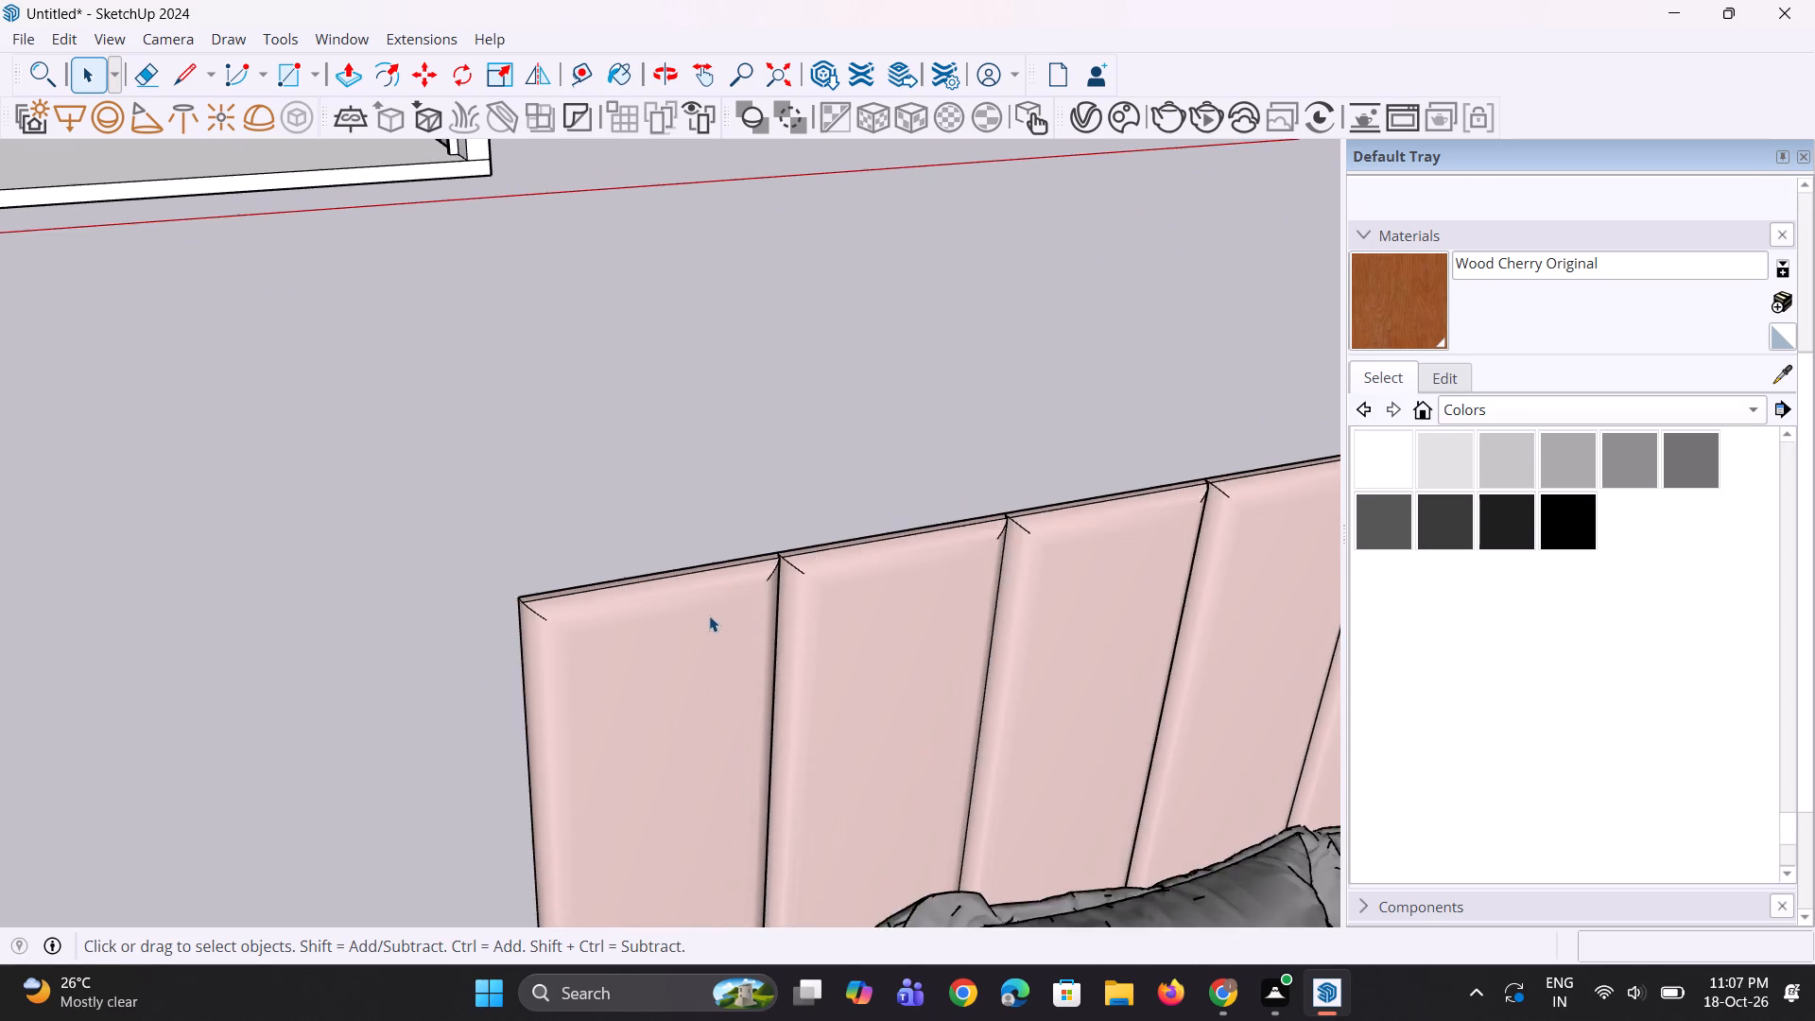
scroll(709, 615, "down", 15)
scroll(1085, 610, "up", 8)
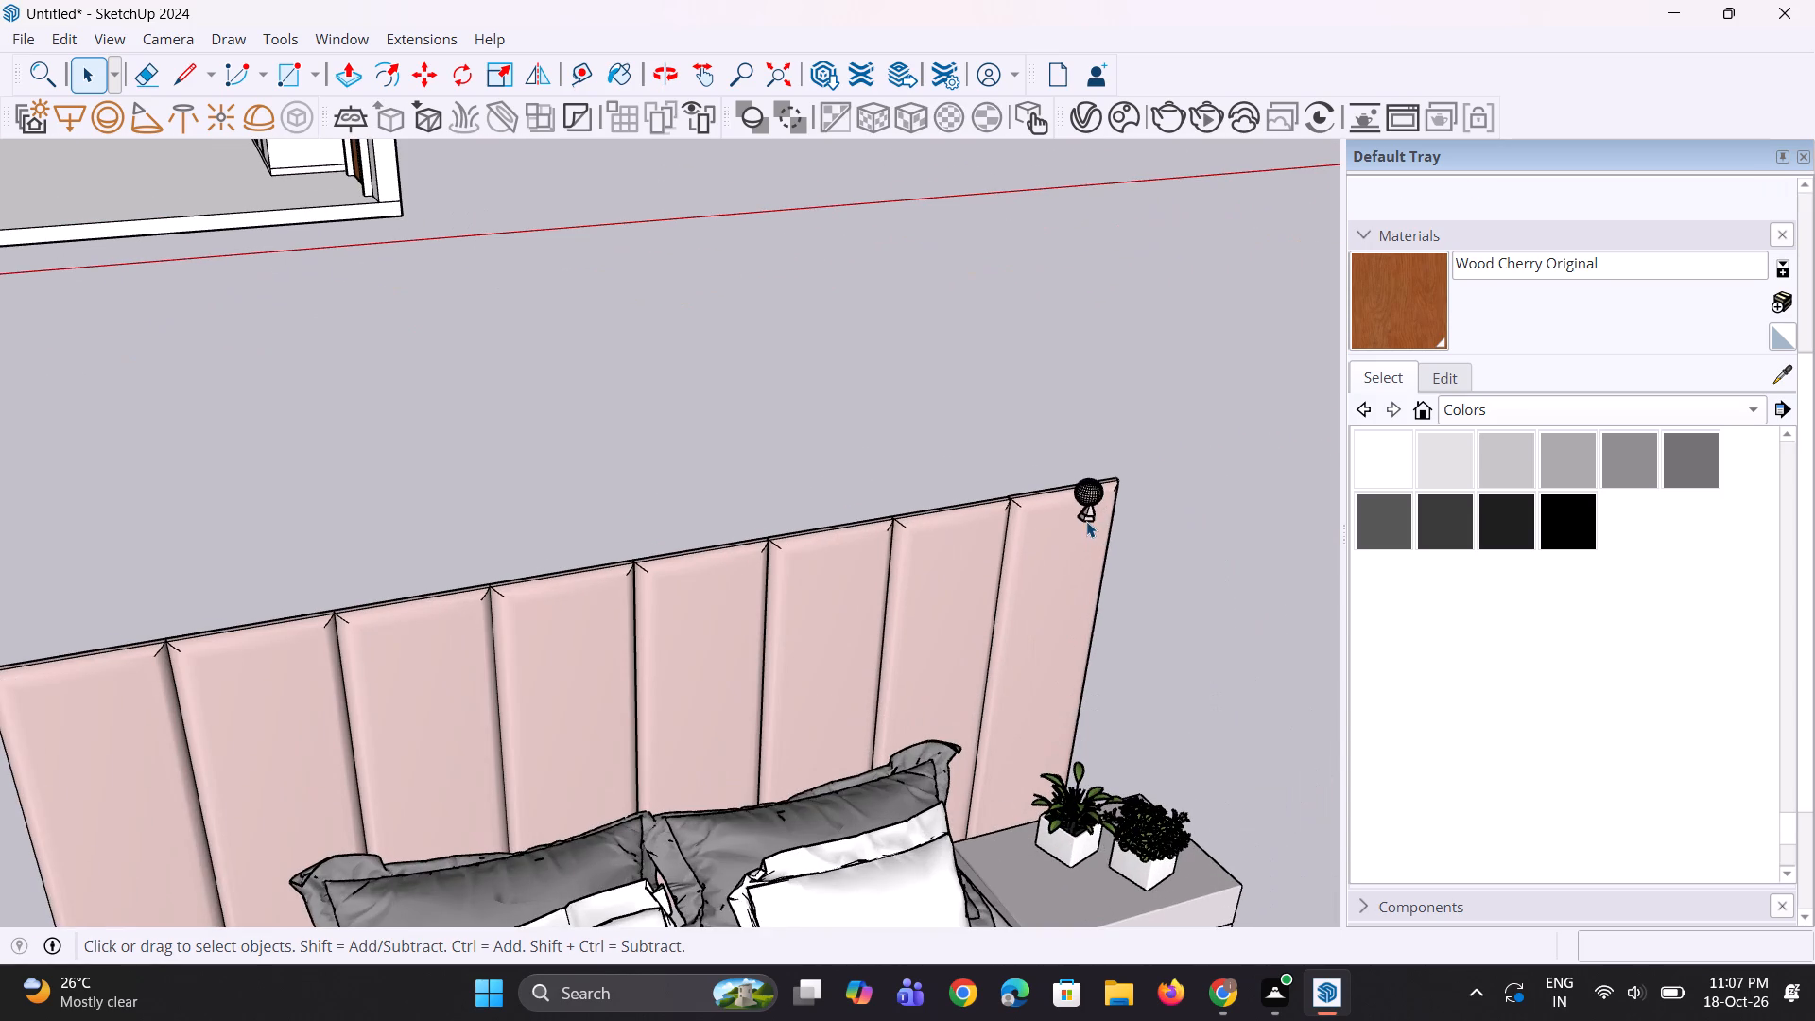
left_click(1086, 521)
key("Delete")
scroll(999, 635, "down", 2)
scroll(1069, 502, "up", 2)
left_click(1070, 524)
key("Delete")
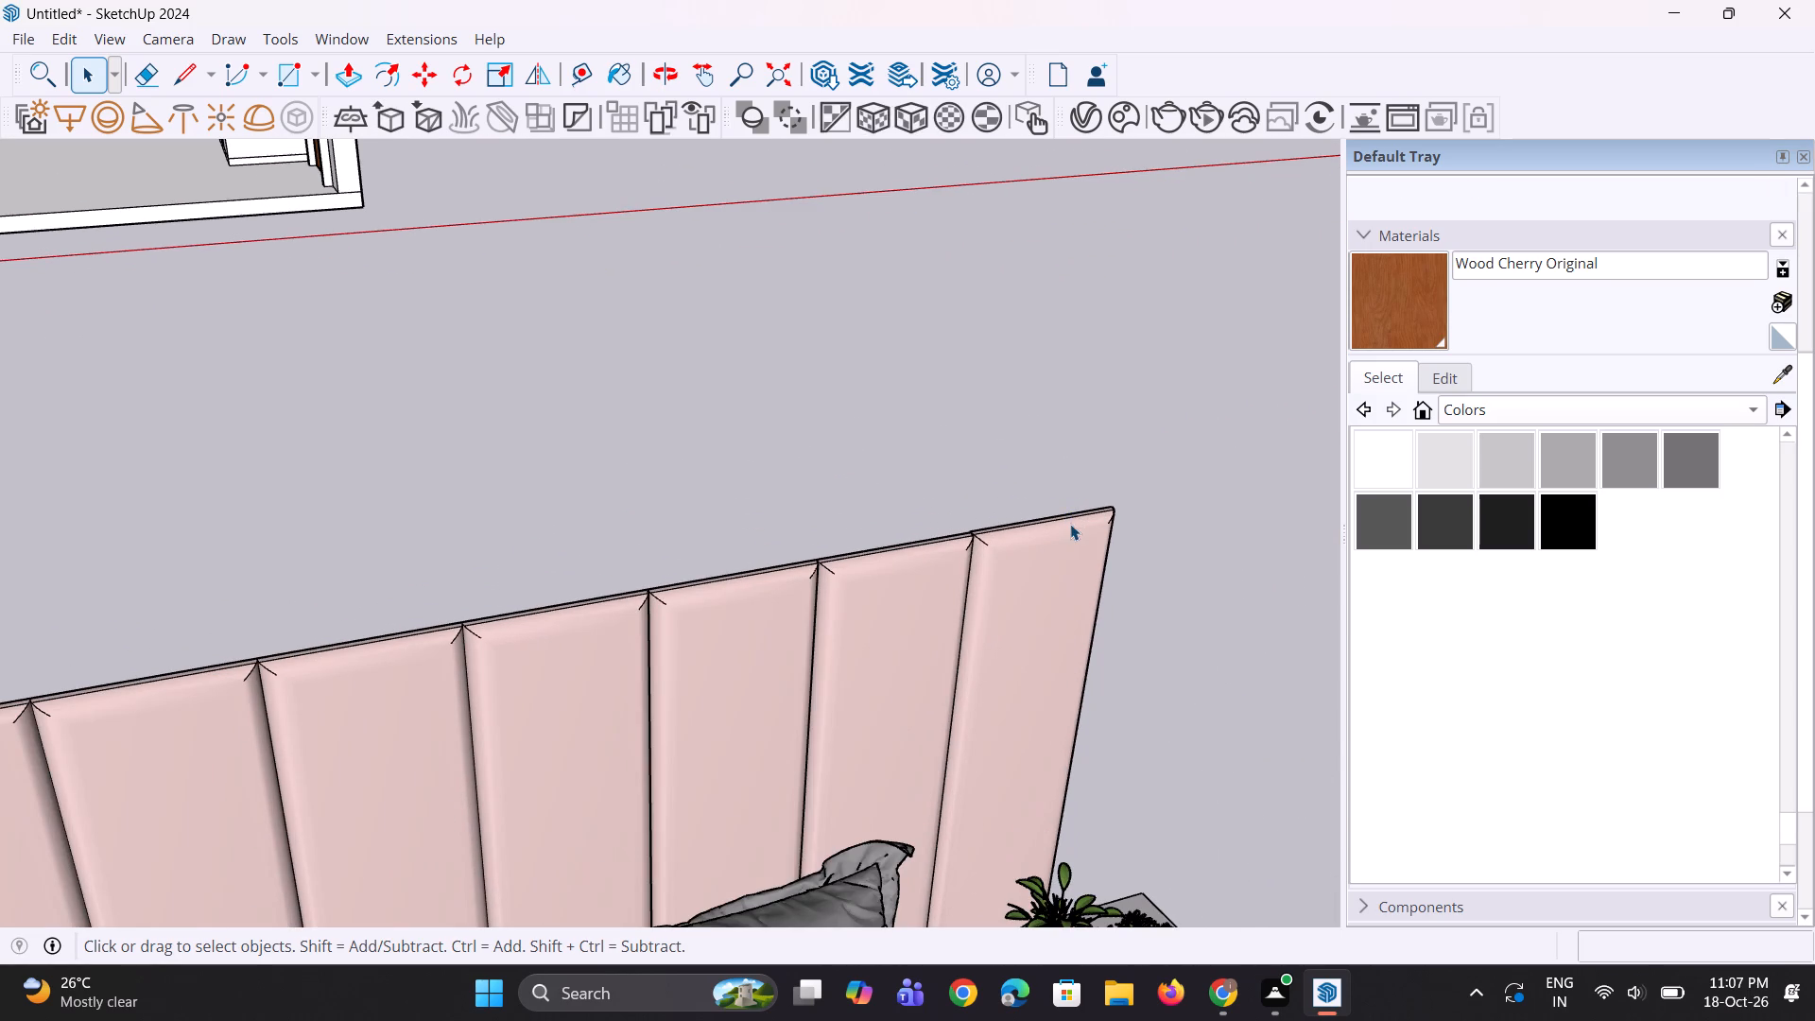
Thicken the headboard away from the bed by scaling it along the green axis by about 3.81.
scroll(1071, 528, "down", 9)
middle_click_drag(749, 667, 1289, 649)
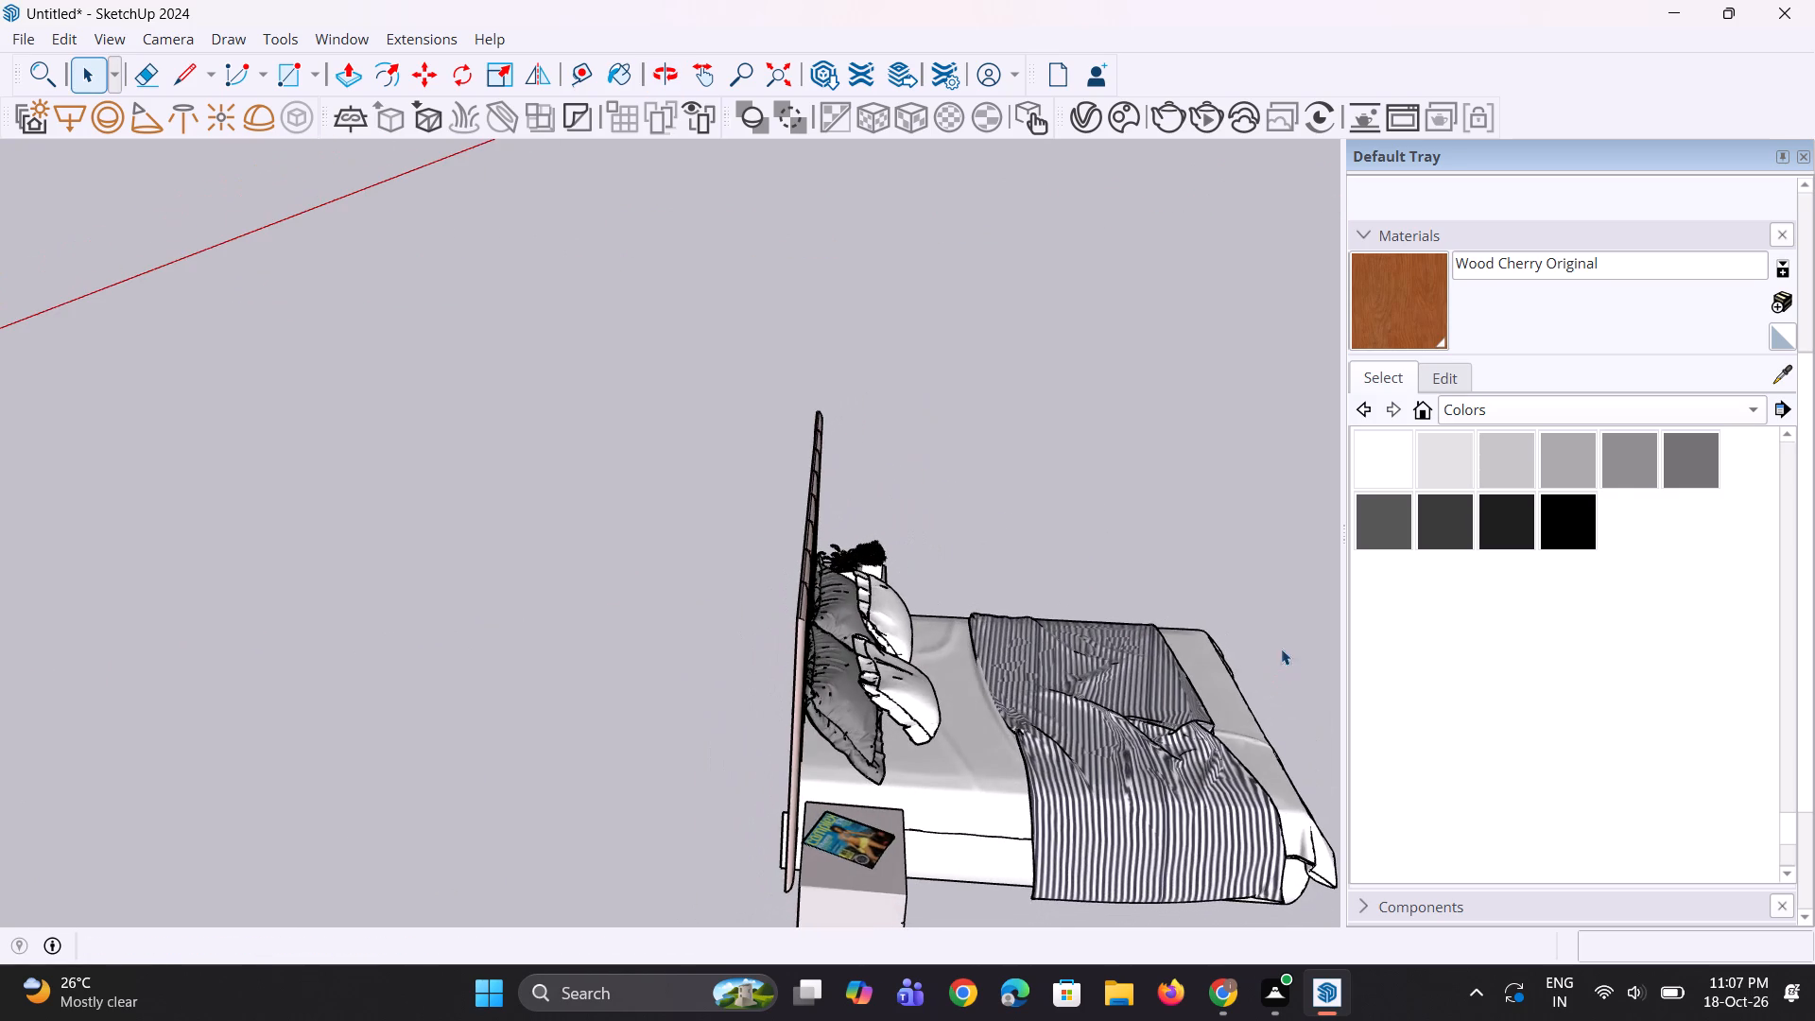
scroll(756, 731, "up", 1)
middle_click_drag(774, 734, 623, 742)
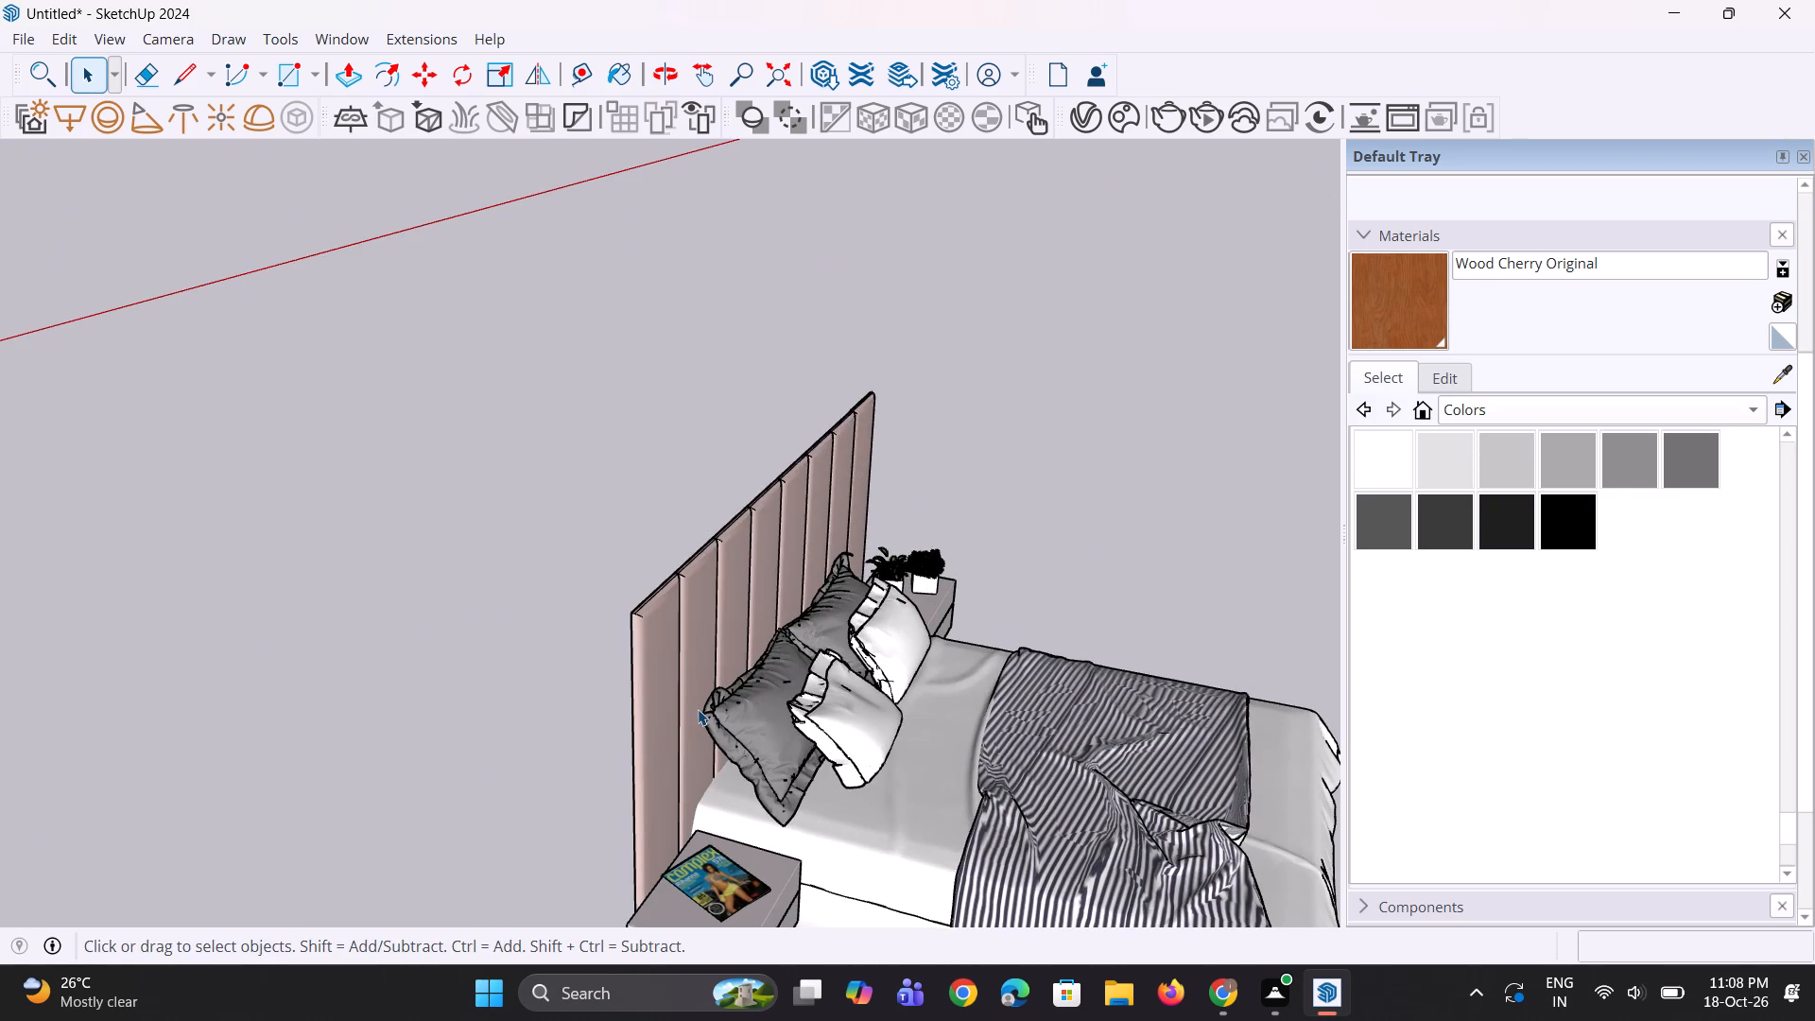
left_click(698, 709)
key("s")
middle_click_drag(697, 699, 969, 737)
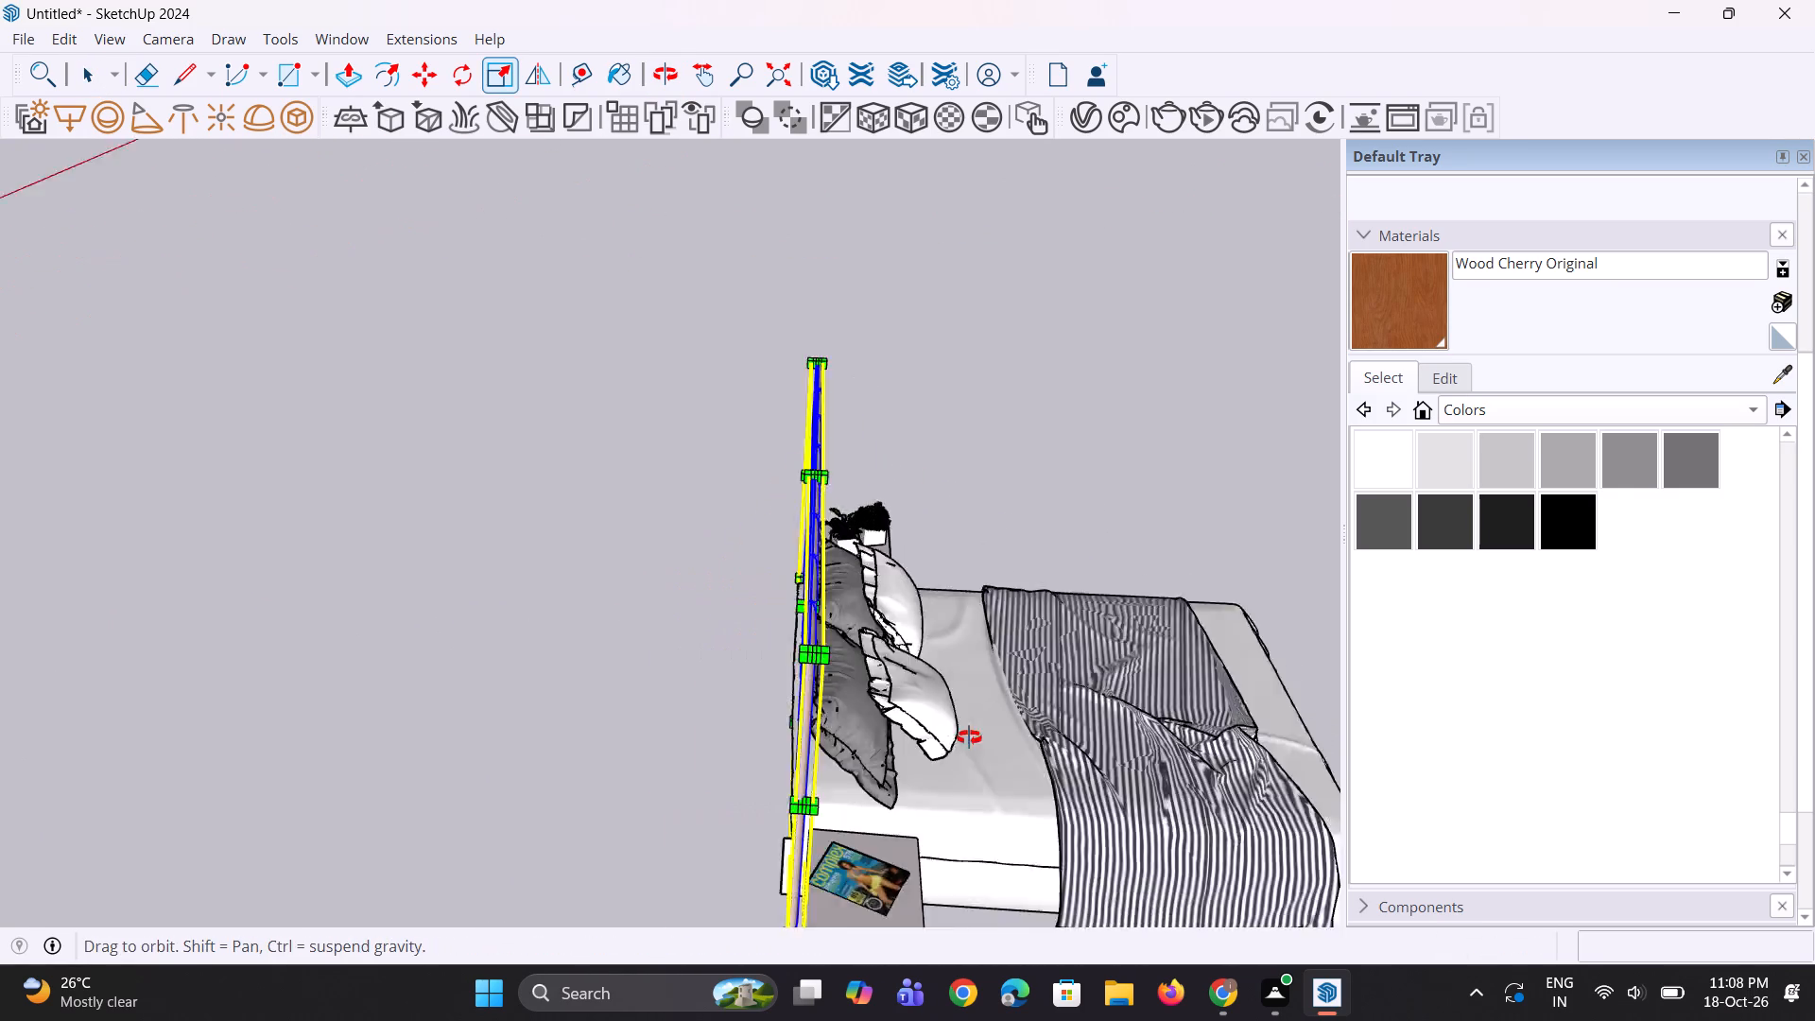
middle_click_drag(969, 737, 1005, 727)
left_click(818, 583)
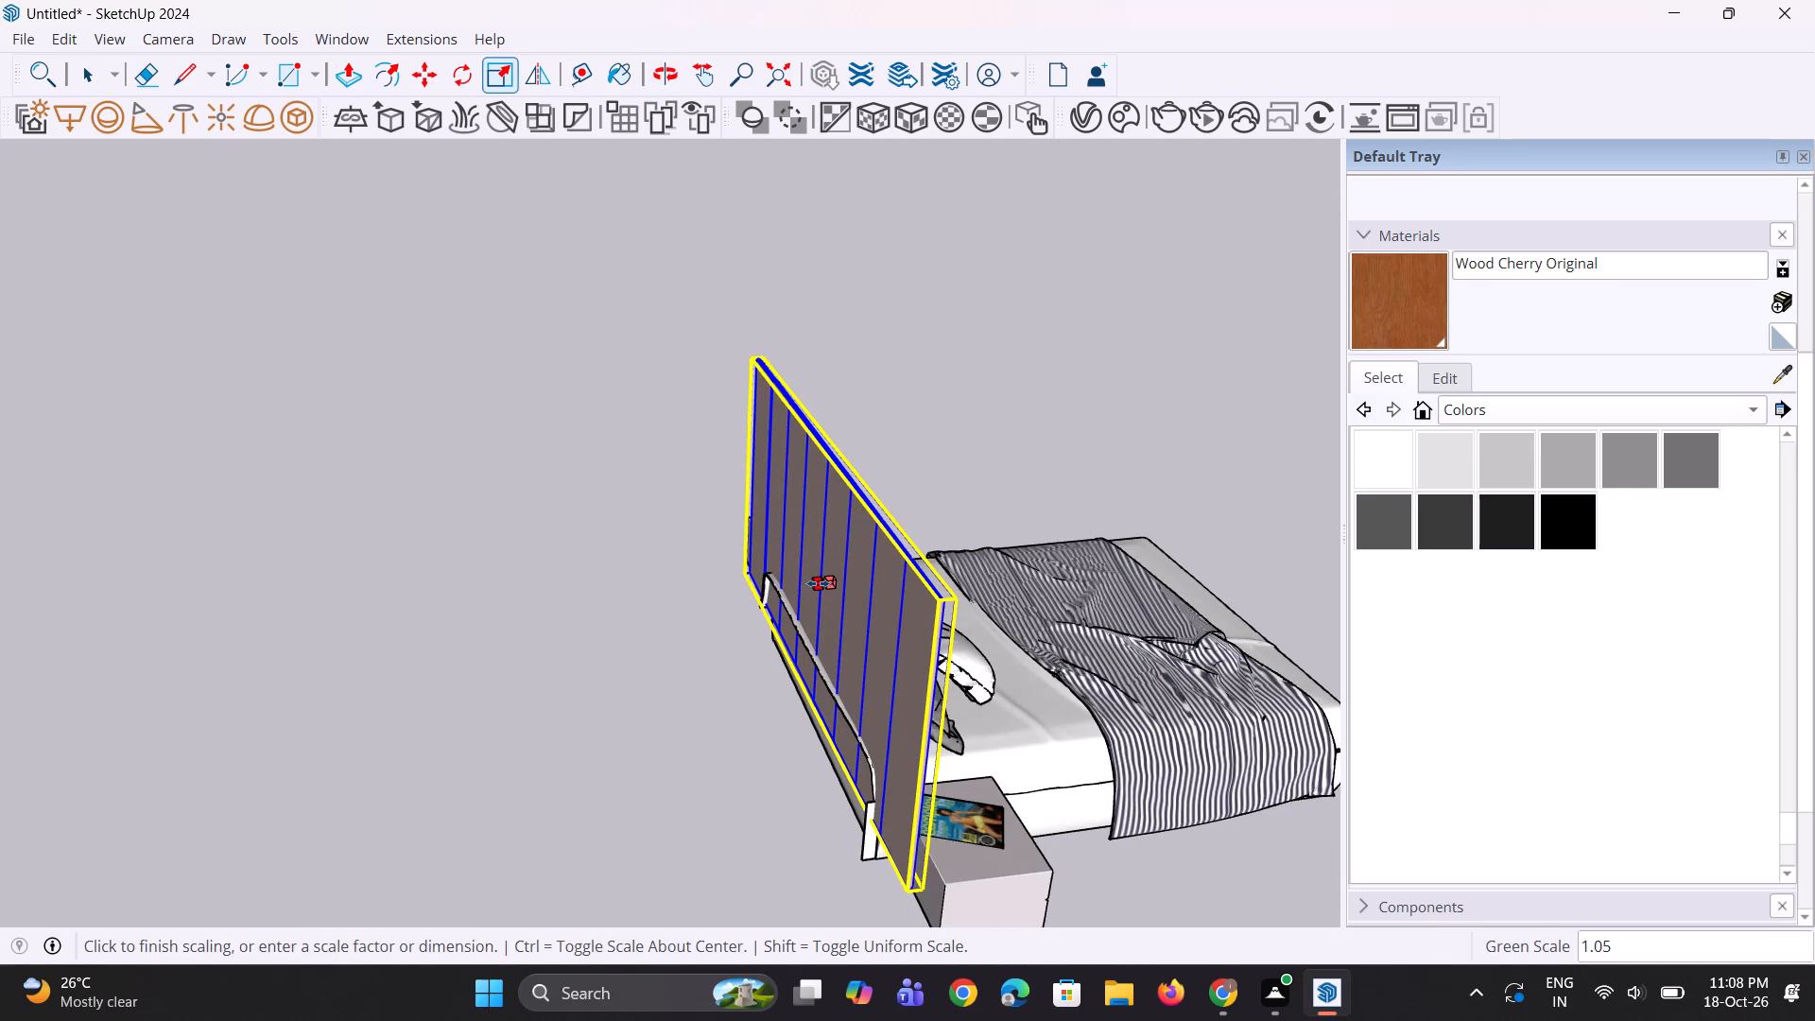
left_click(788, 597)
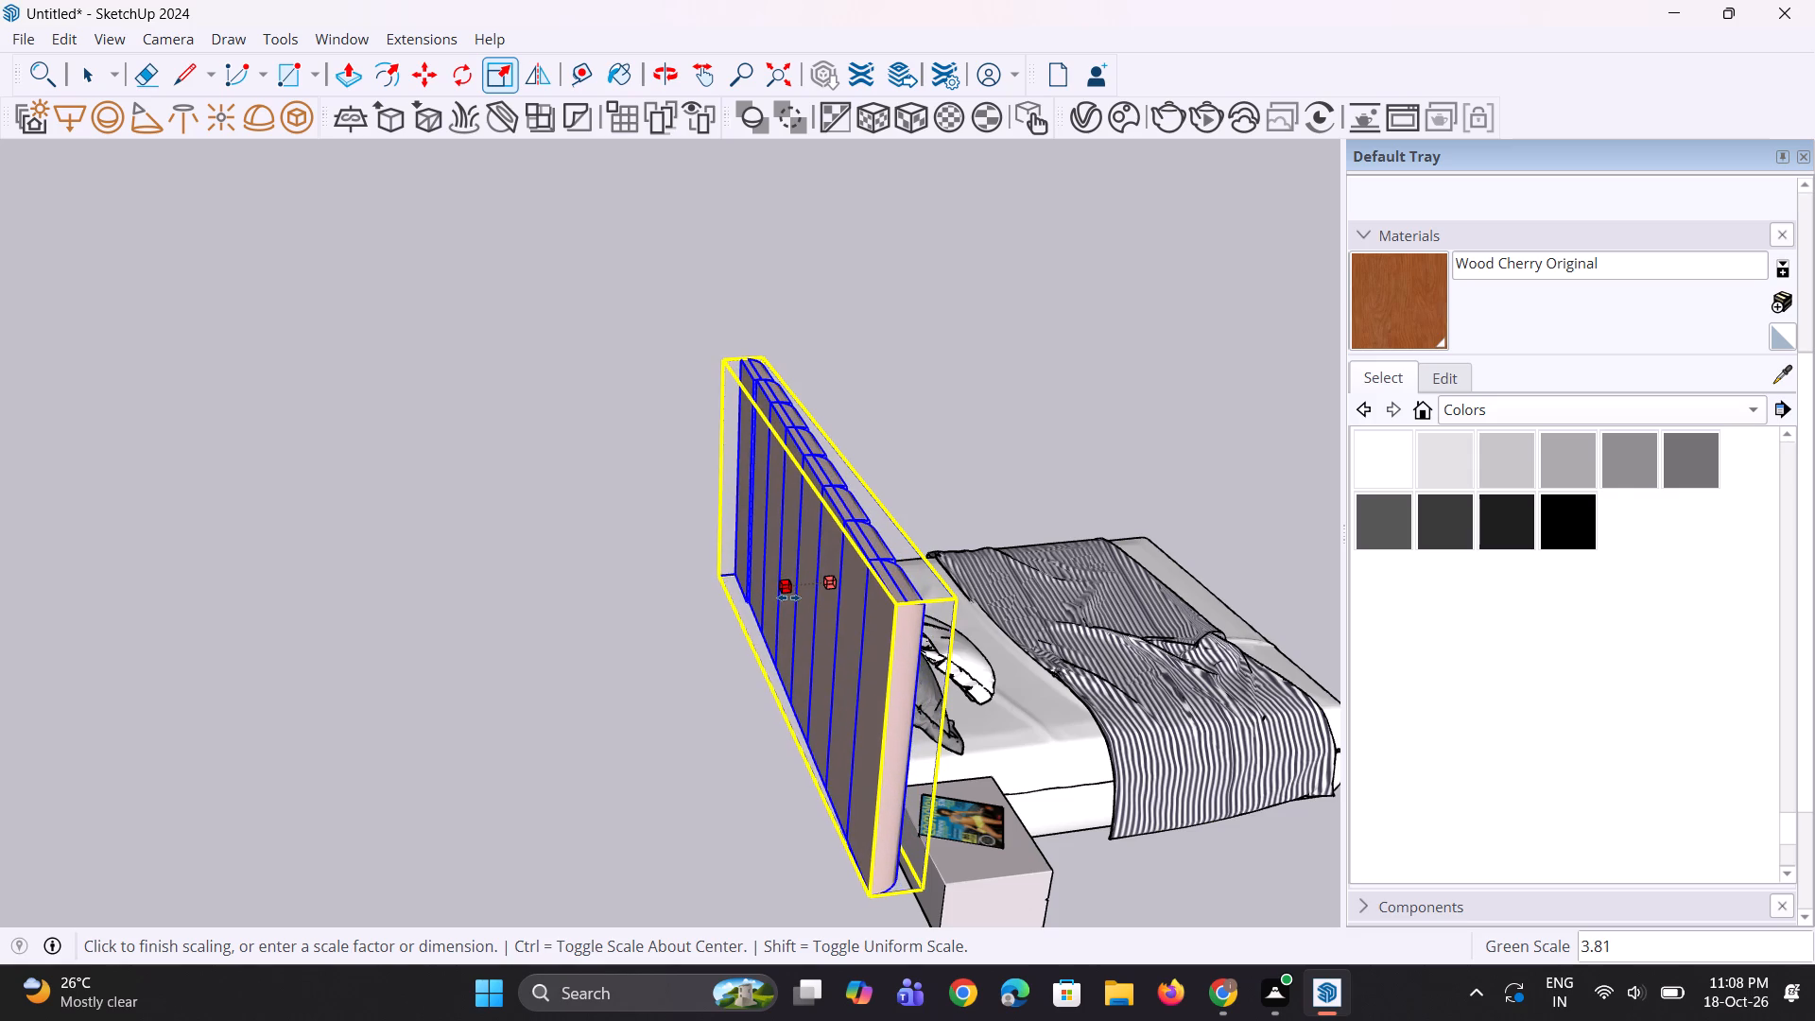
middle_click_drag(820, 740, 456, 740)
scroll(596, 695, "down", 5)
middle_click_drag(623, 726, 524, 724)
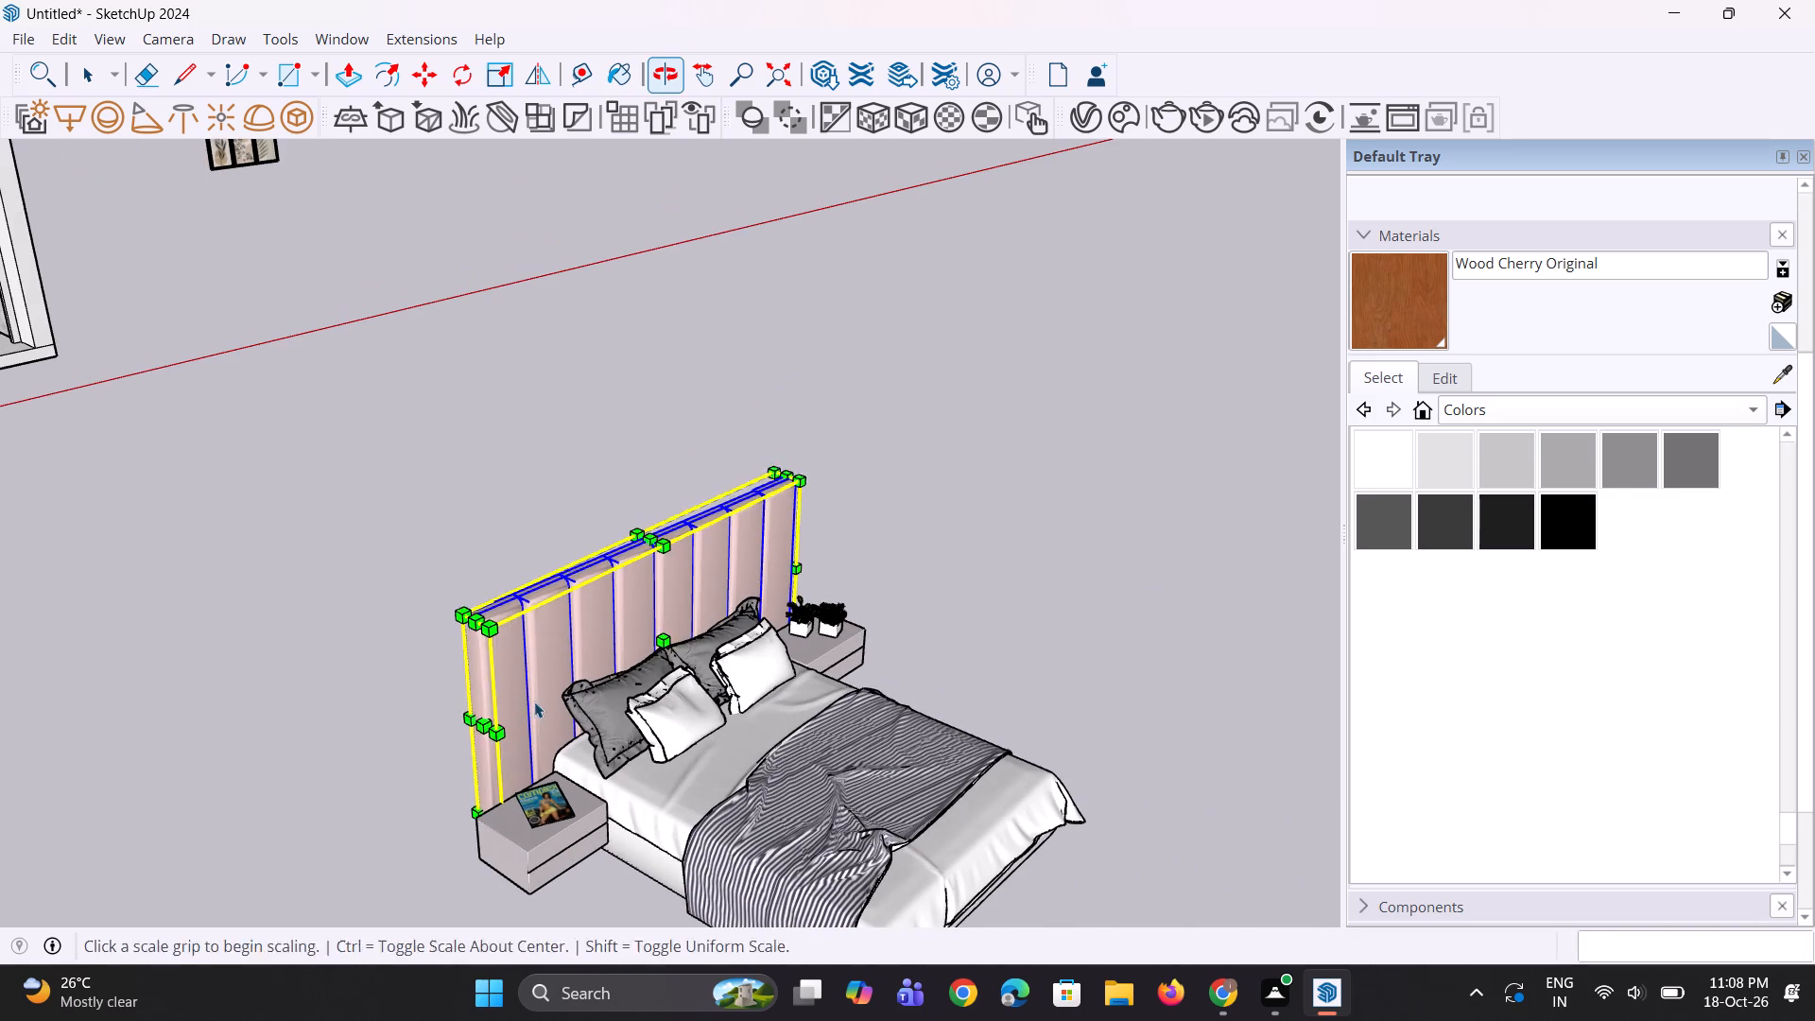
key("space")
key("space")
left_click(975, 598)
Delete the bedside tables on both sides of the bed.
scroll(907, 652, "down", 2)
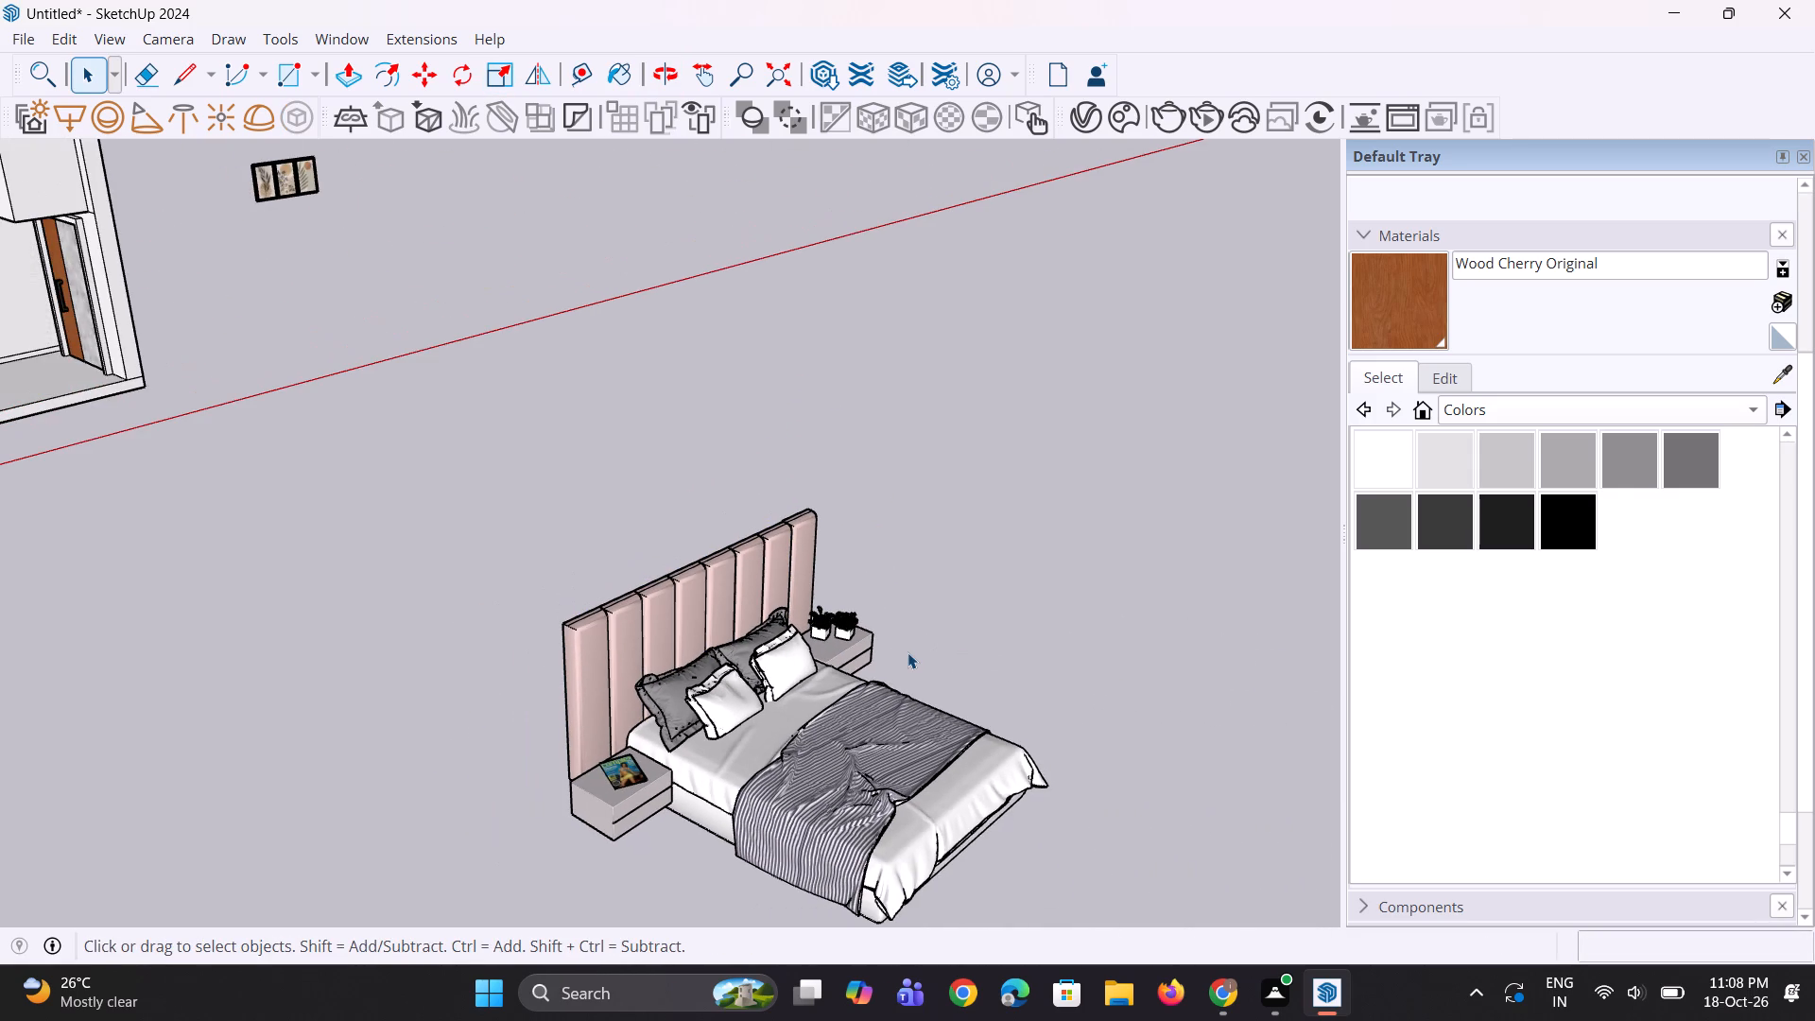
scroll(890, 647, "down", 3)
middle_click_drag(832, 664, 776, 710)
scroll(568, 830, "up", 2)
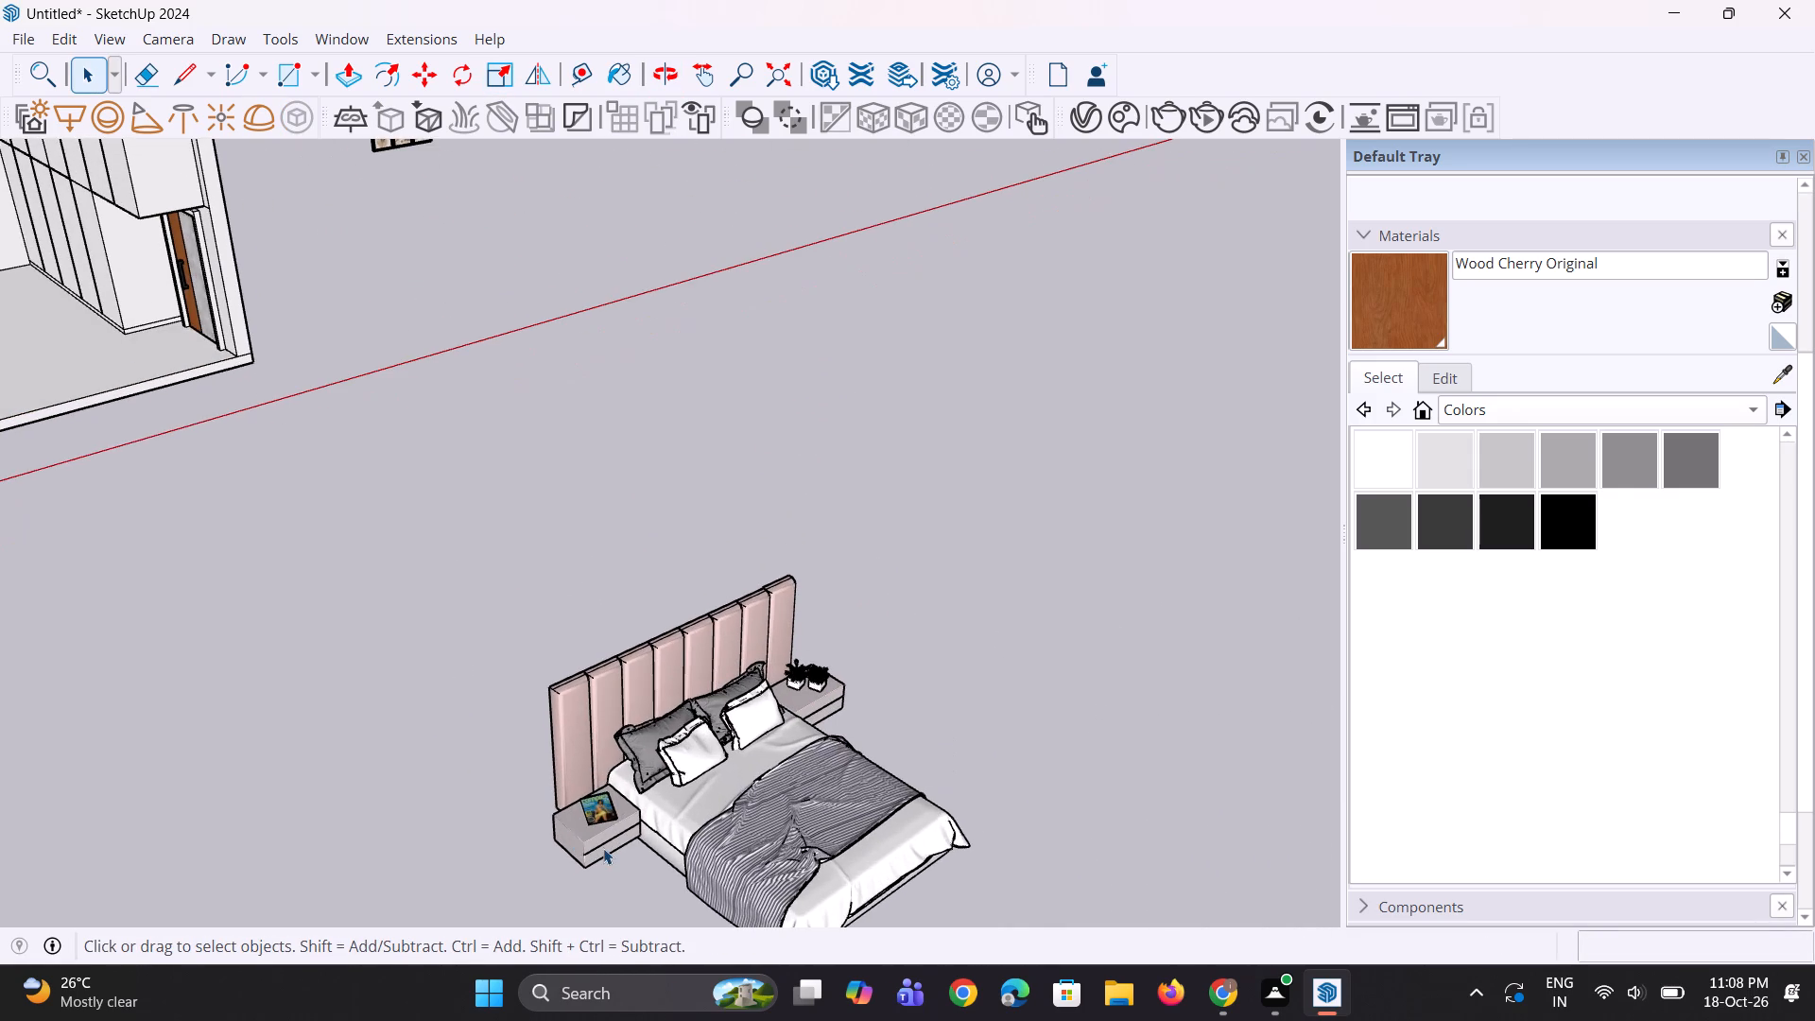
left_click(603, 848)
scroll(589, 855, "up", 3)
key("Delete")
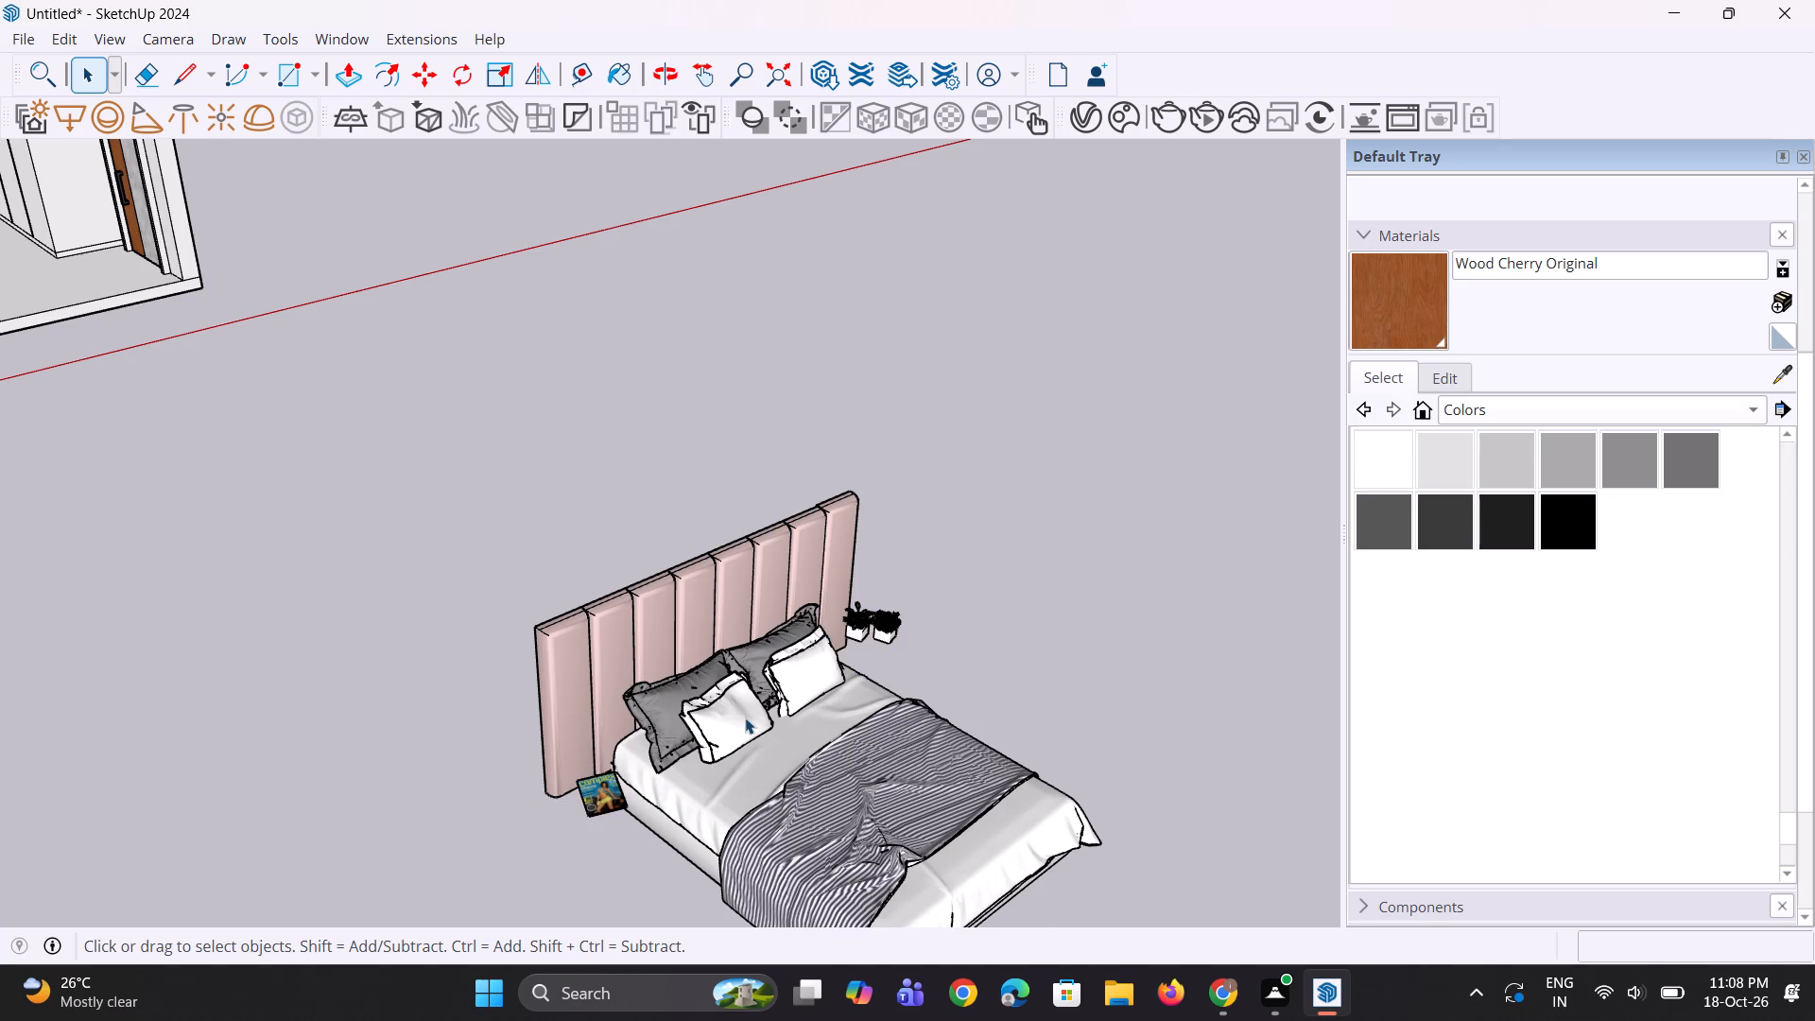
Delete the magazine and the two potted plants left floating beside the bed.
scroll(745, 718, "down", 3)
scroll(589, 814, "up", 3)
left_click(638, 768)
key("Delete")
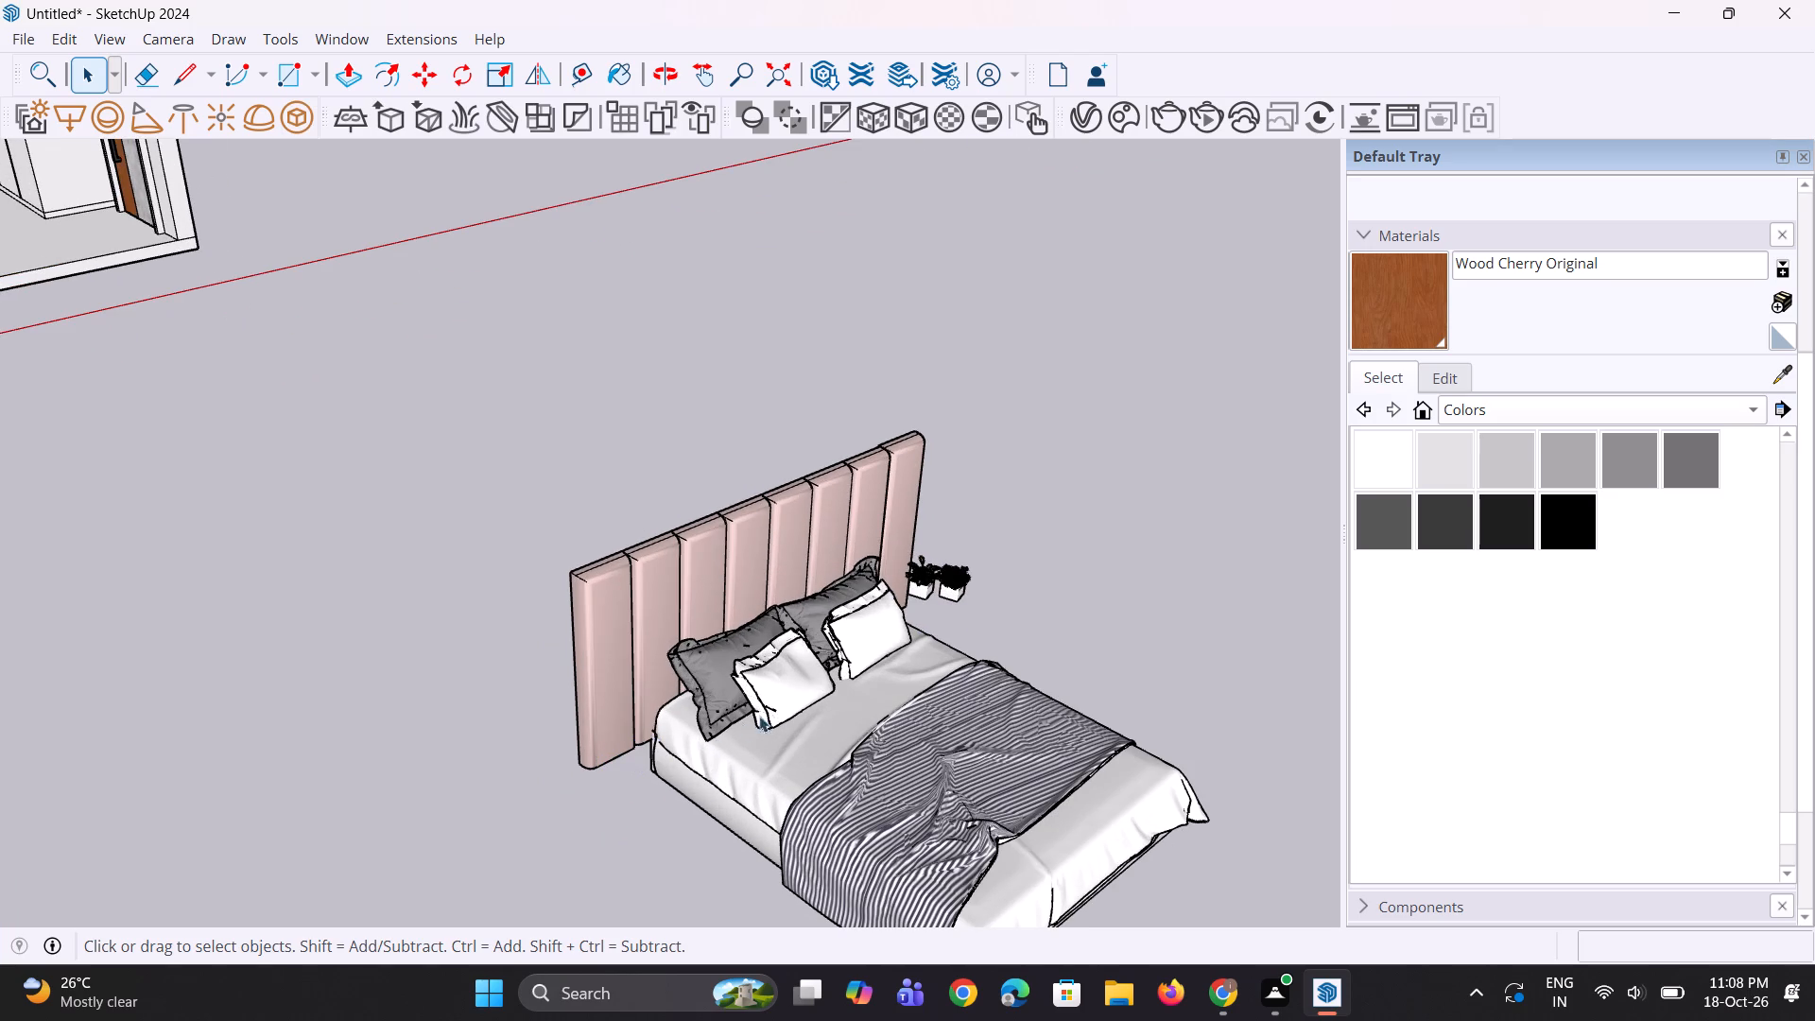
left_click(949, 597)
key("Delete")
left_click(933, 584)
key("Delete")
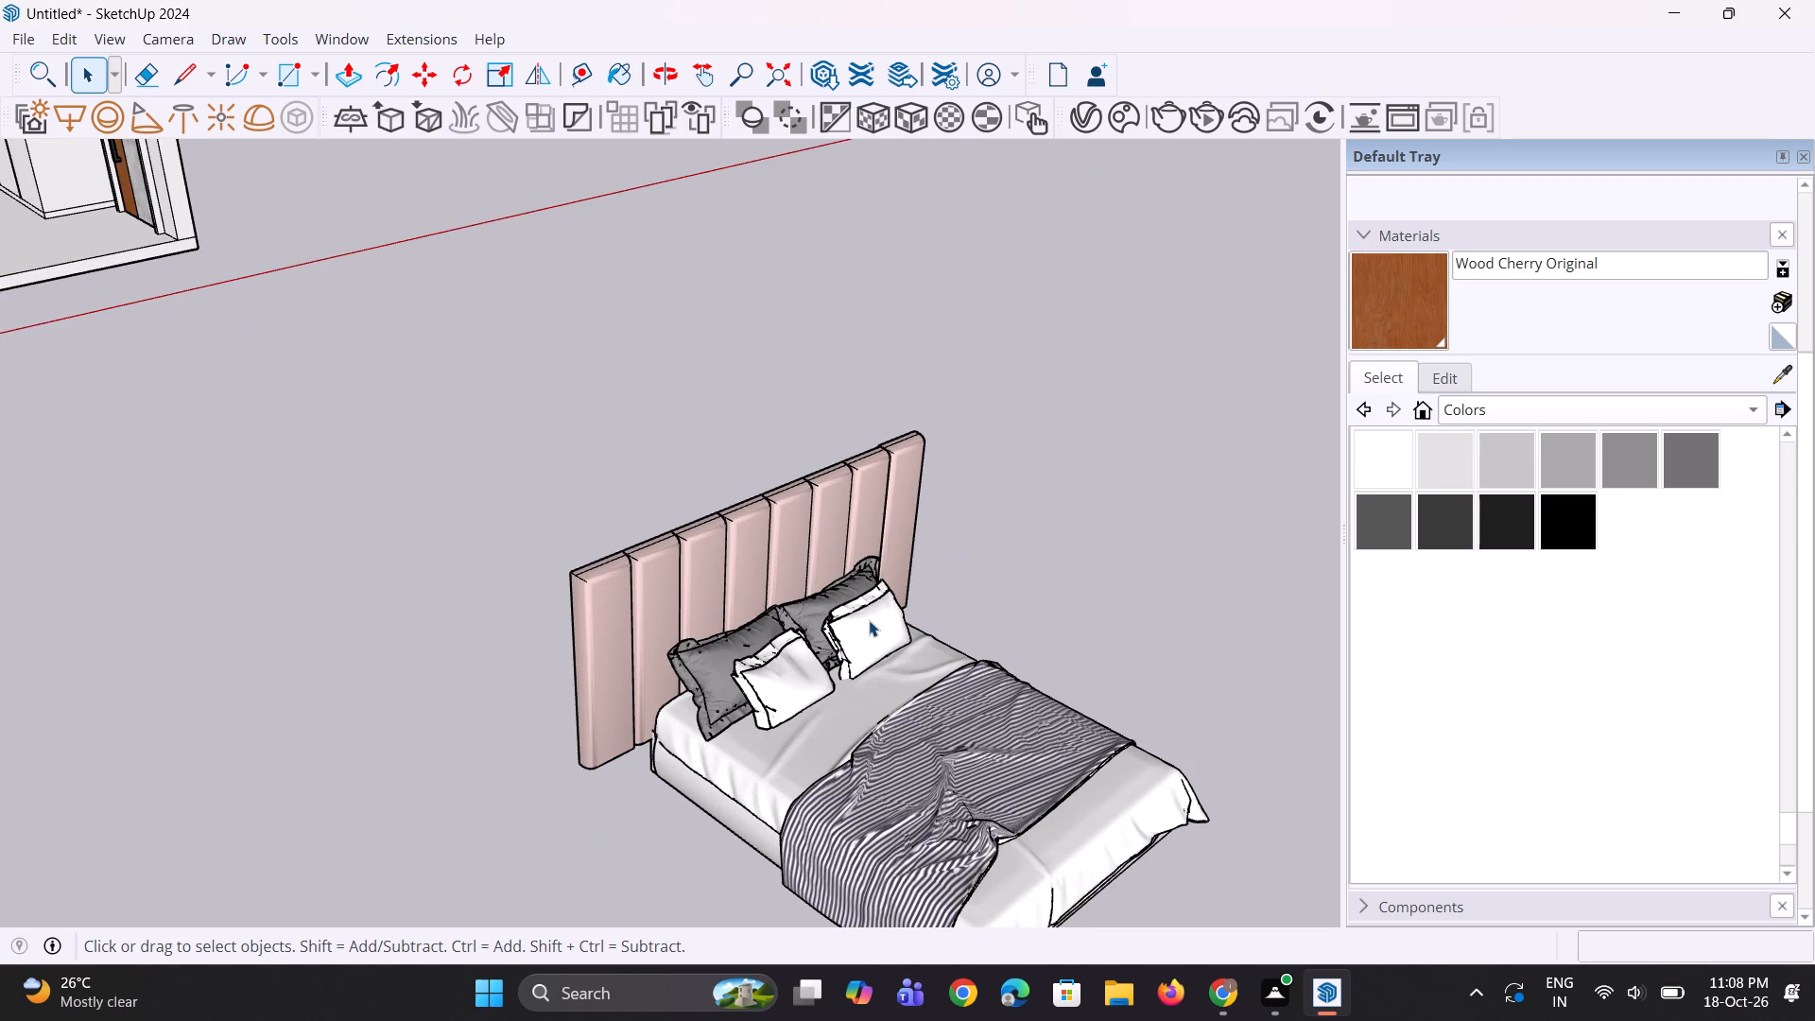
Narrow the headboard from the end where the magazine was, scaling it along the red axis to about 0.90.
scroll(846, 620, "down", 3)
middle_click_drag(812, 659, 676, 649)
left_click(656, 631)
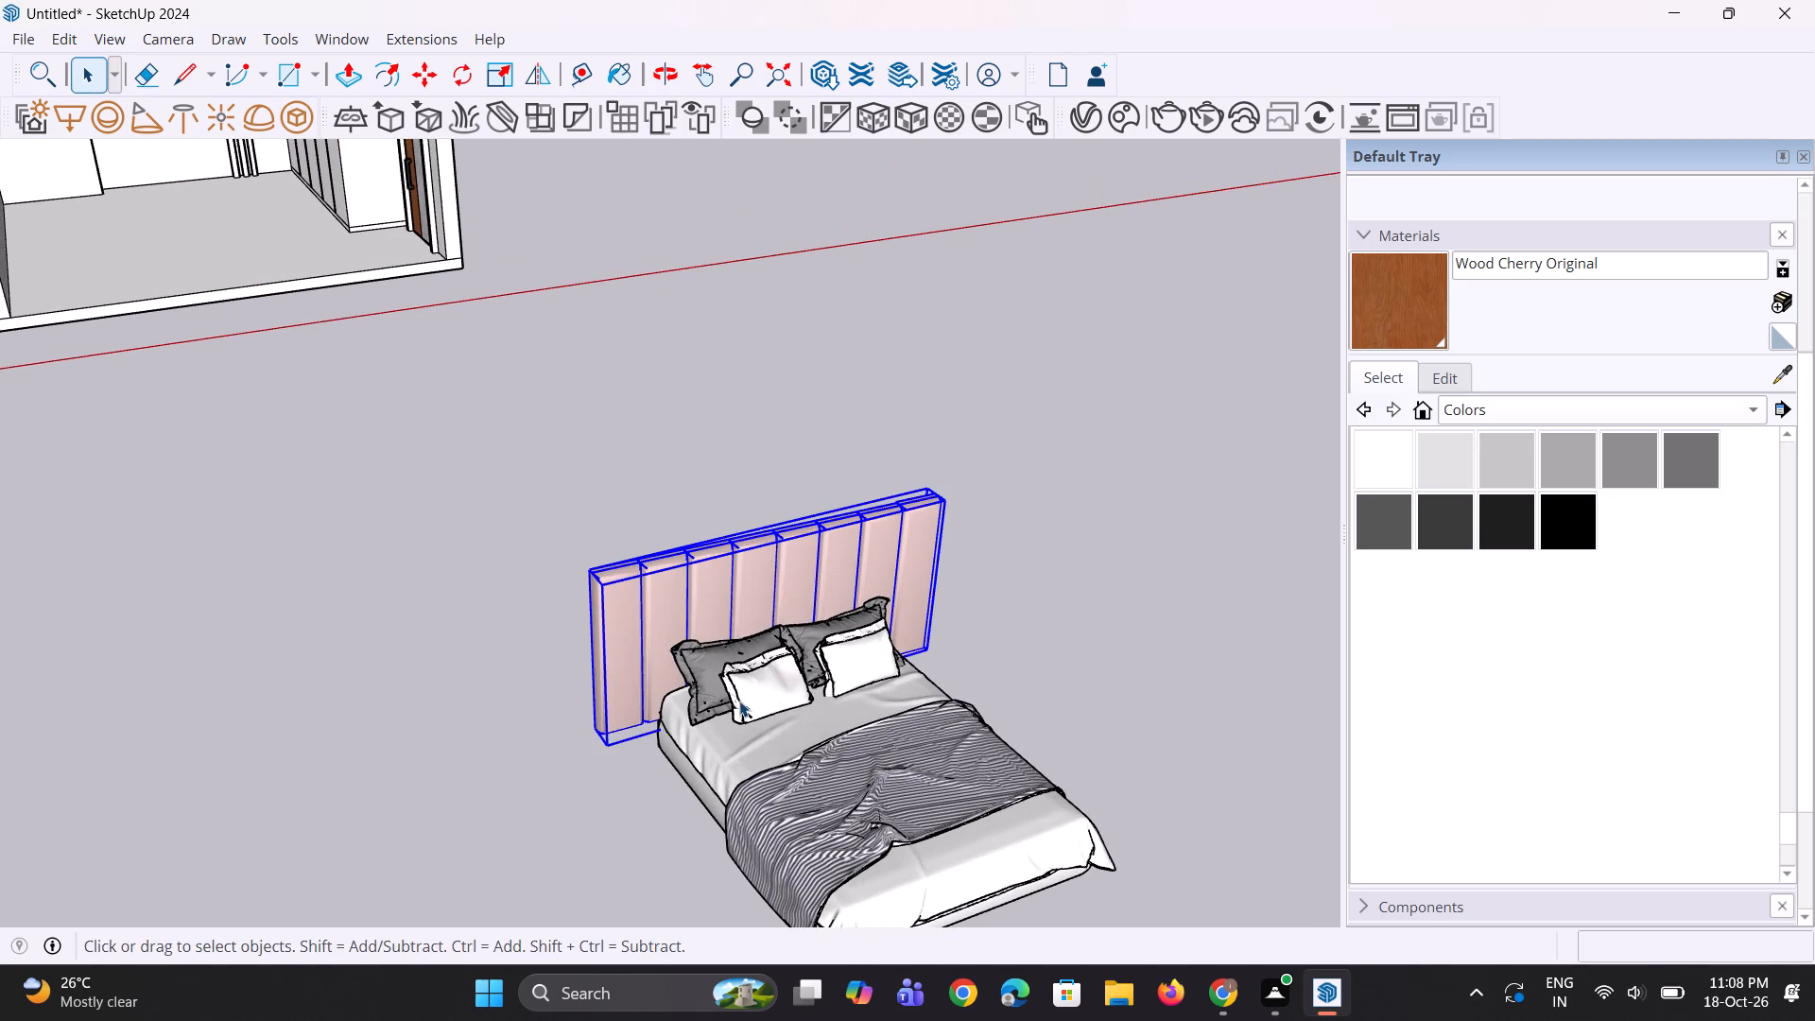
middle_click_drag(739, 701, 661, 676)
key("s")
scroll(584, 653, "up", 5)
left_click(585, 651)
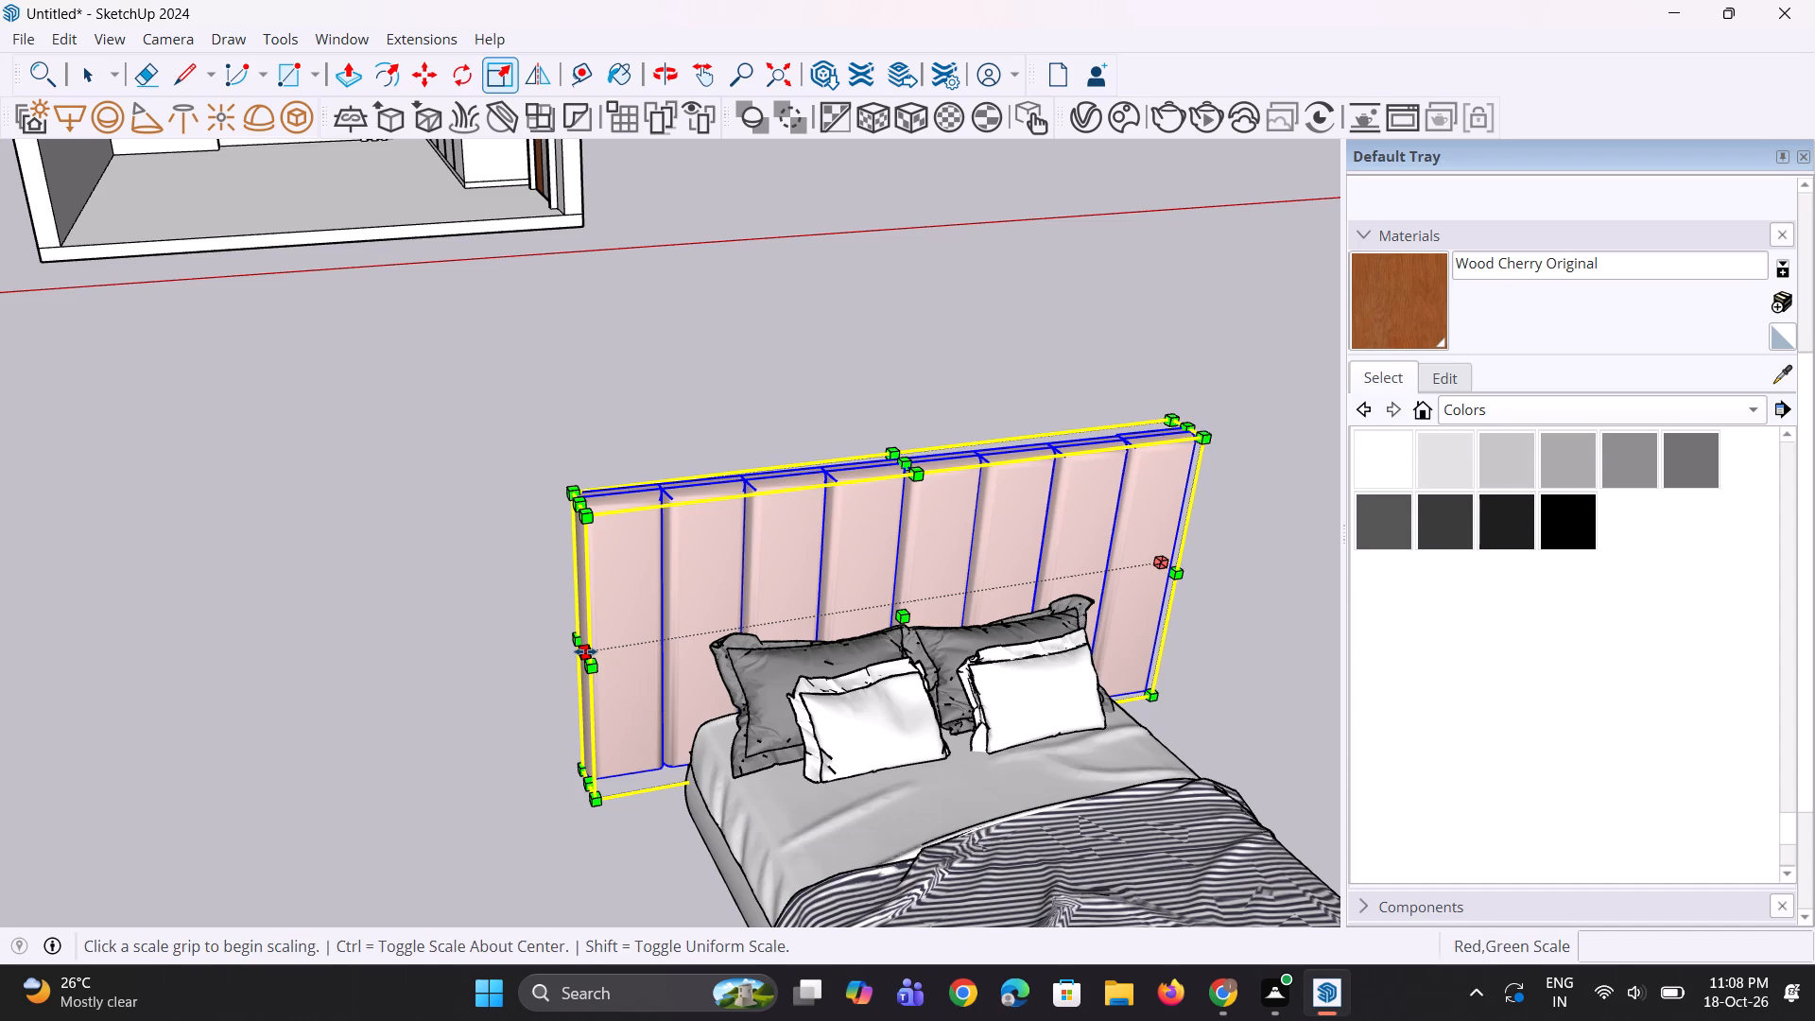
left_click(660, 657)
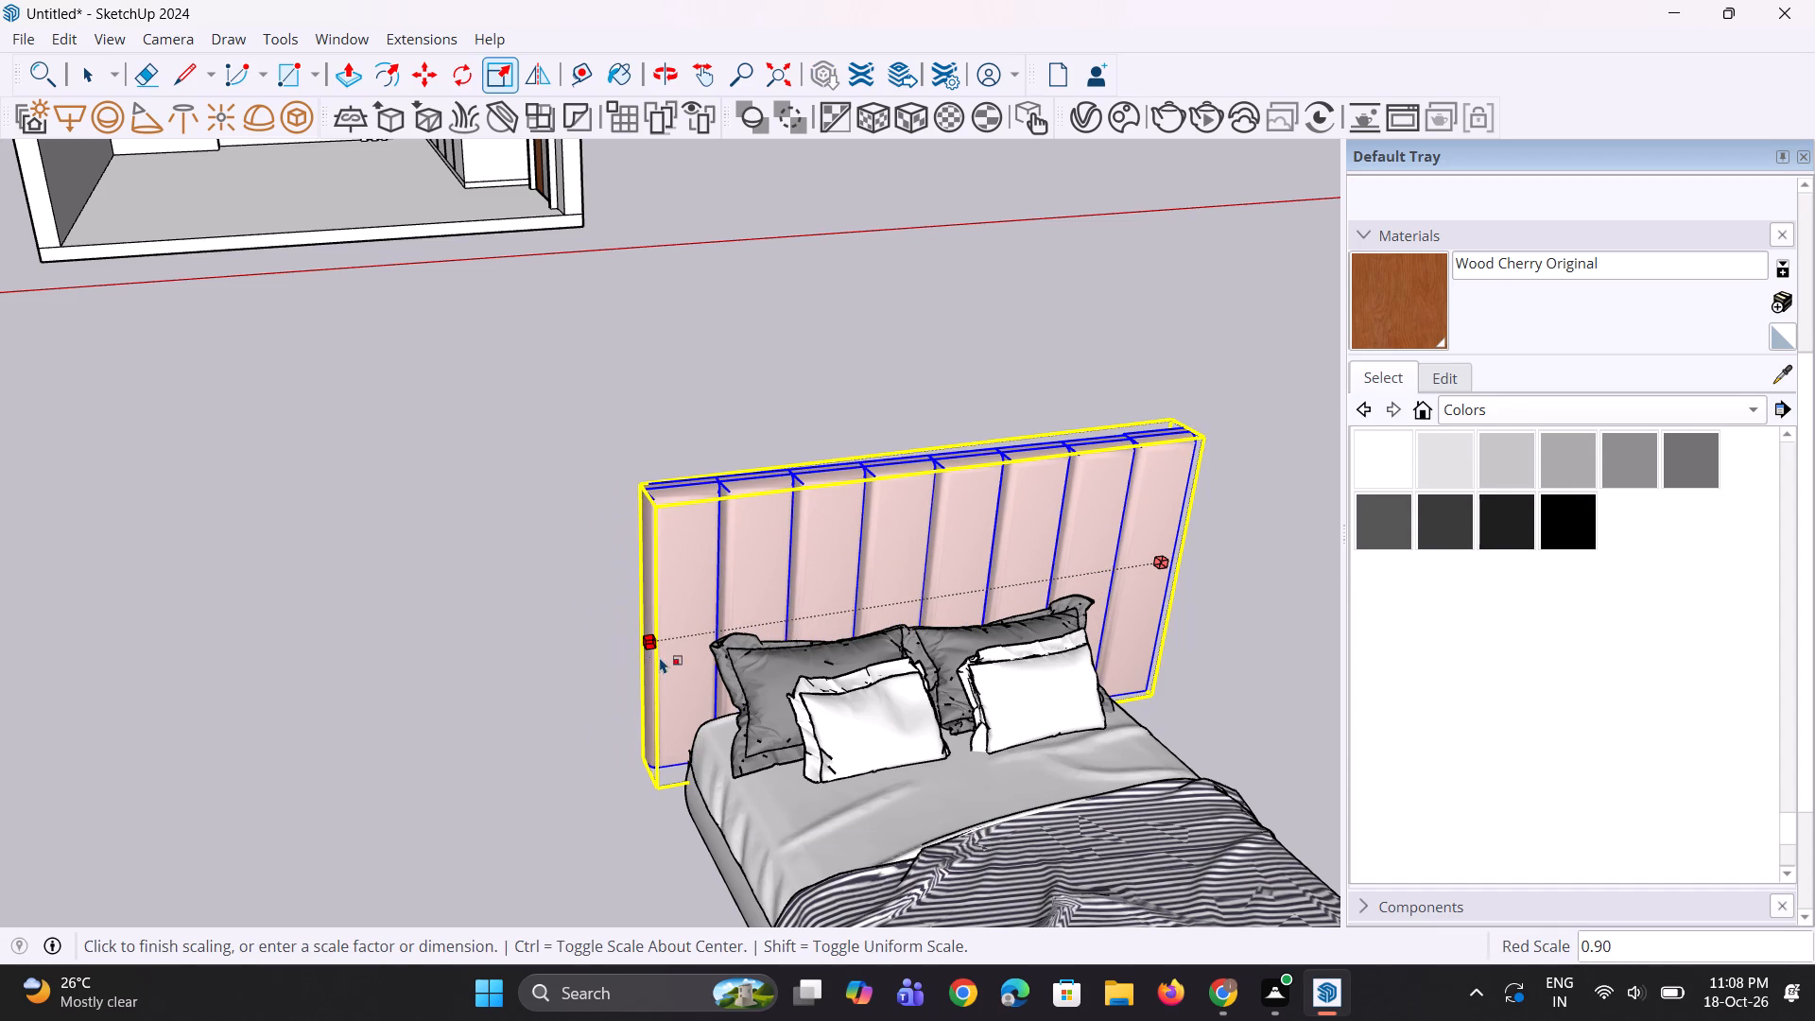
Narrow the headboard from its opposite end, scaling it along the red axis to about 0.92.
middle_click_drag(929, 715, 710, 729)
scroll(713, 708, "down", 4)
scroll(1046, 770, "up", 1)
middle_click_drag(920, 735, 839, 727)
scroll(1004, 751, "up", 7)
left_click(1073, 703)
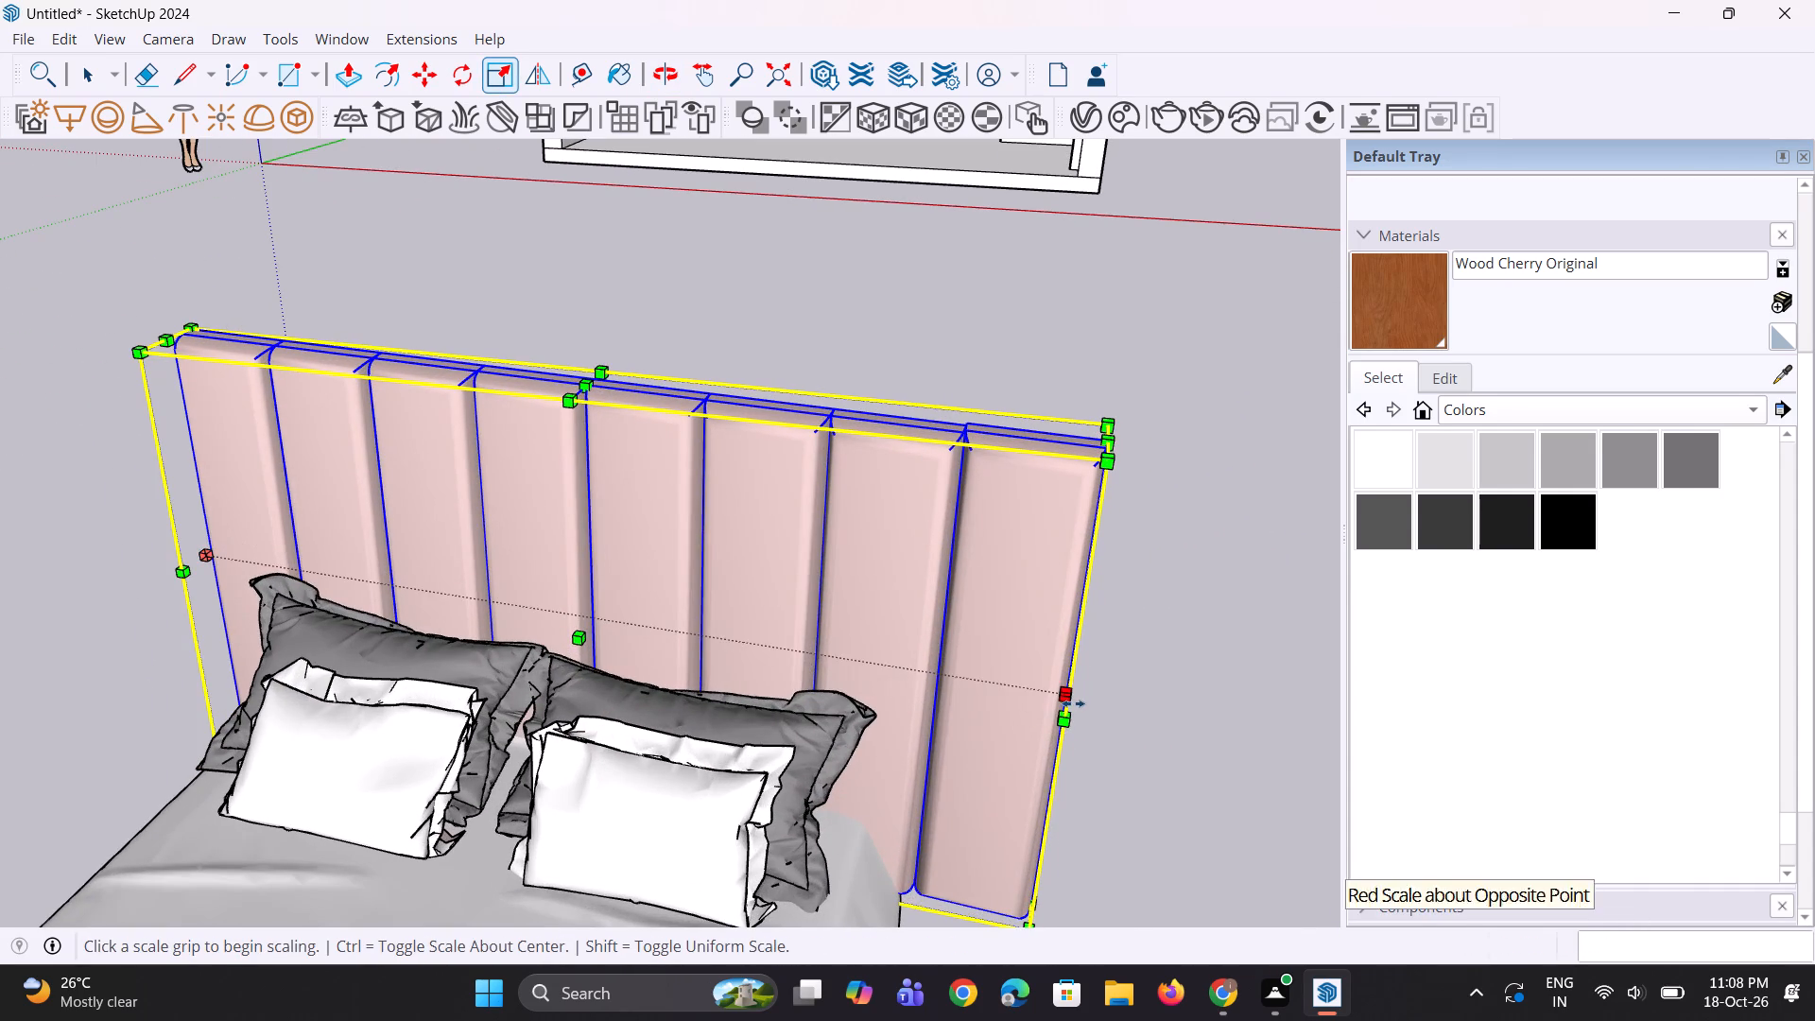
left_click(979, 711)
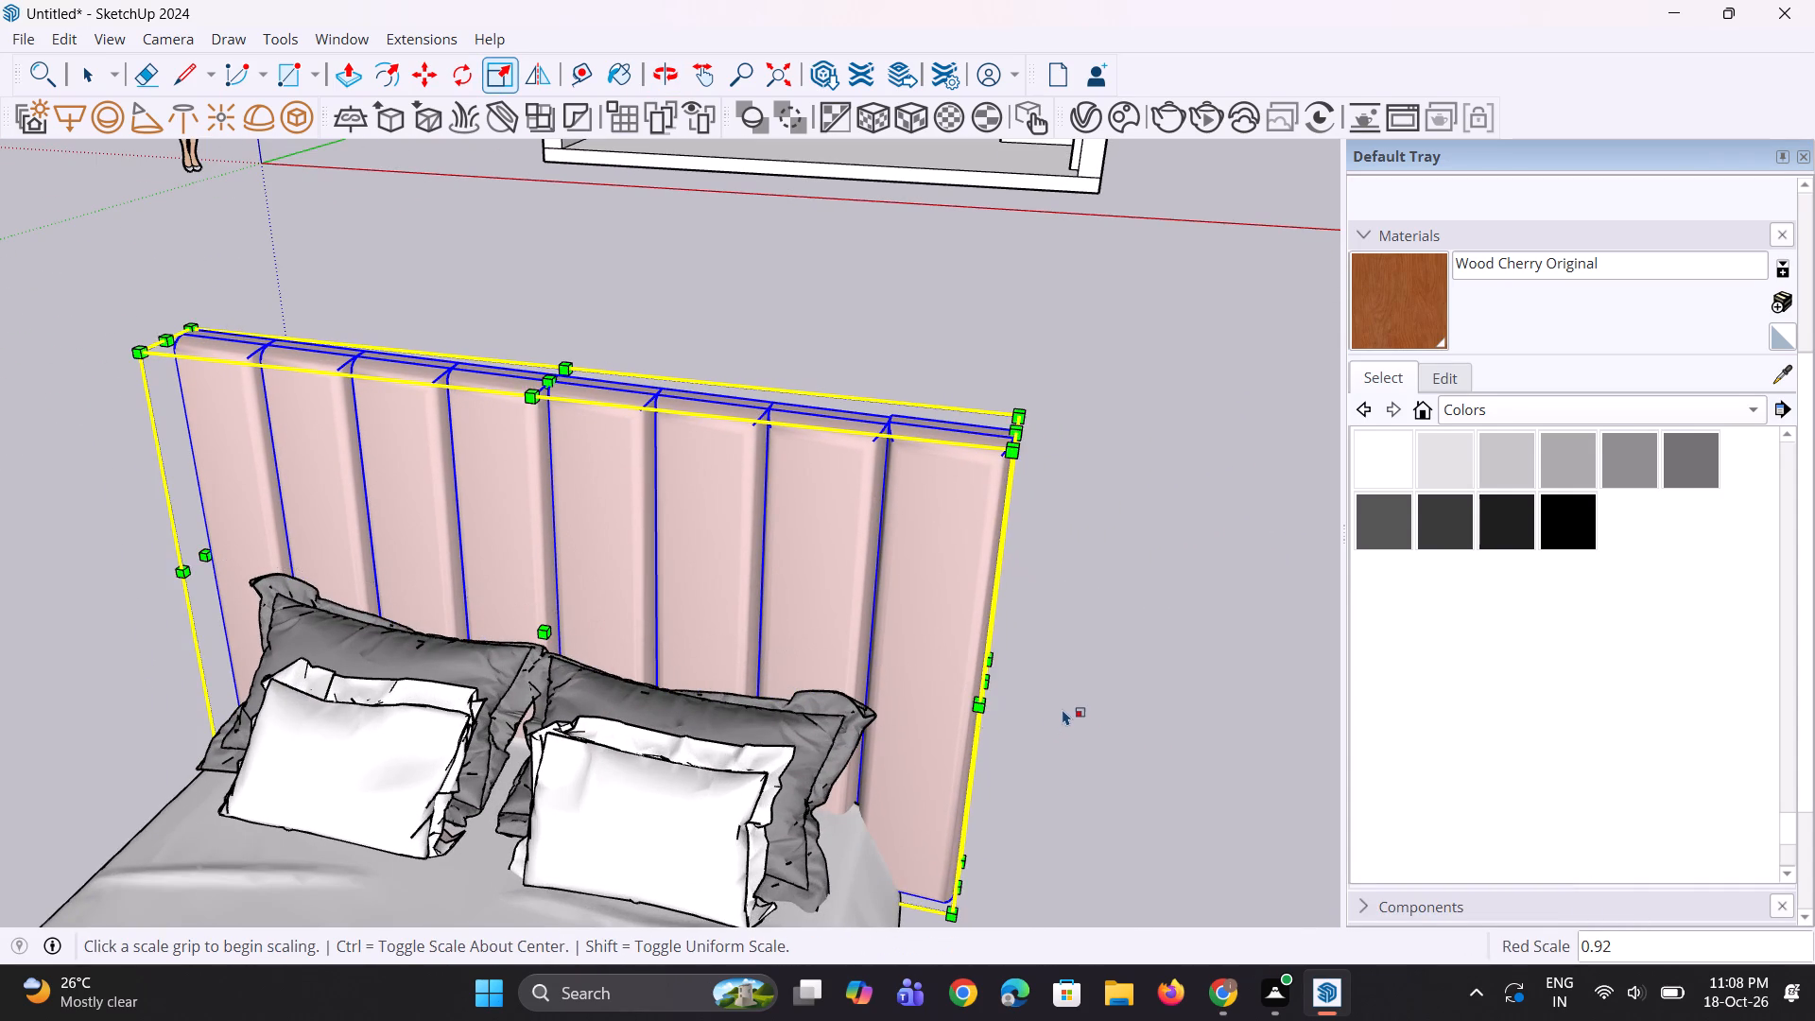
scroll(1063, 708, "down", 10)
middle_click_drag(1039, 748, 1062, 717)
key("space")
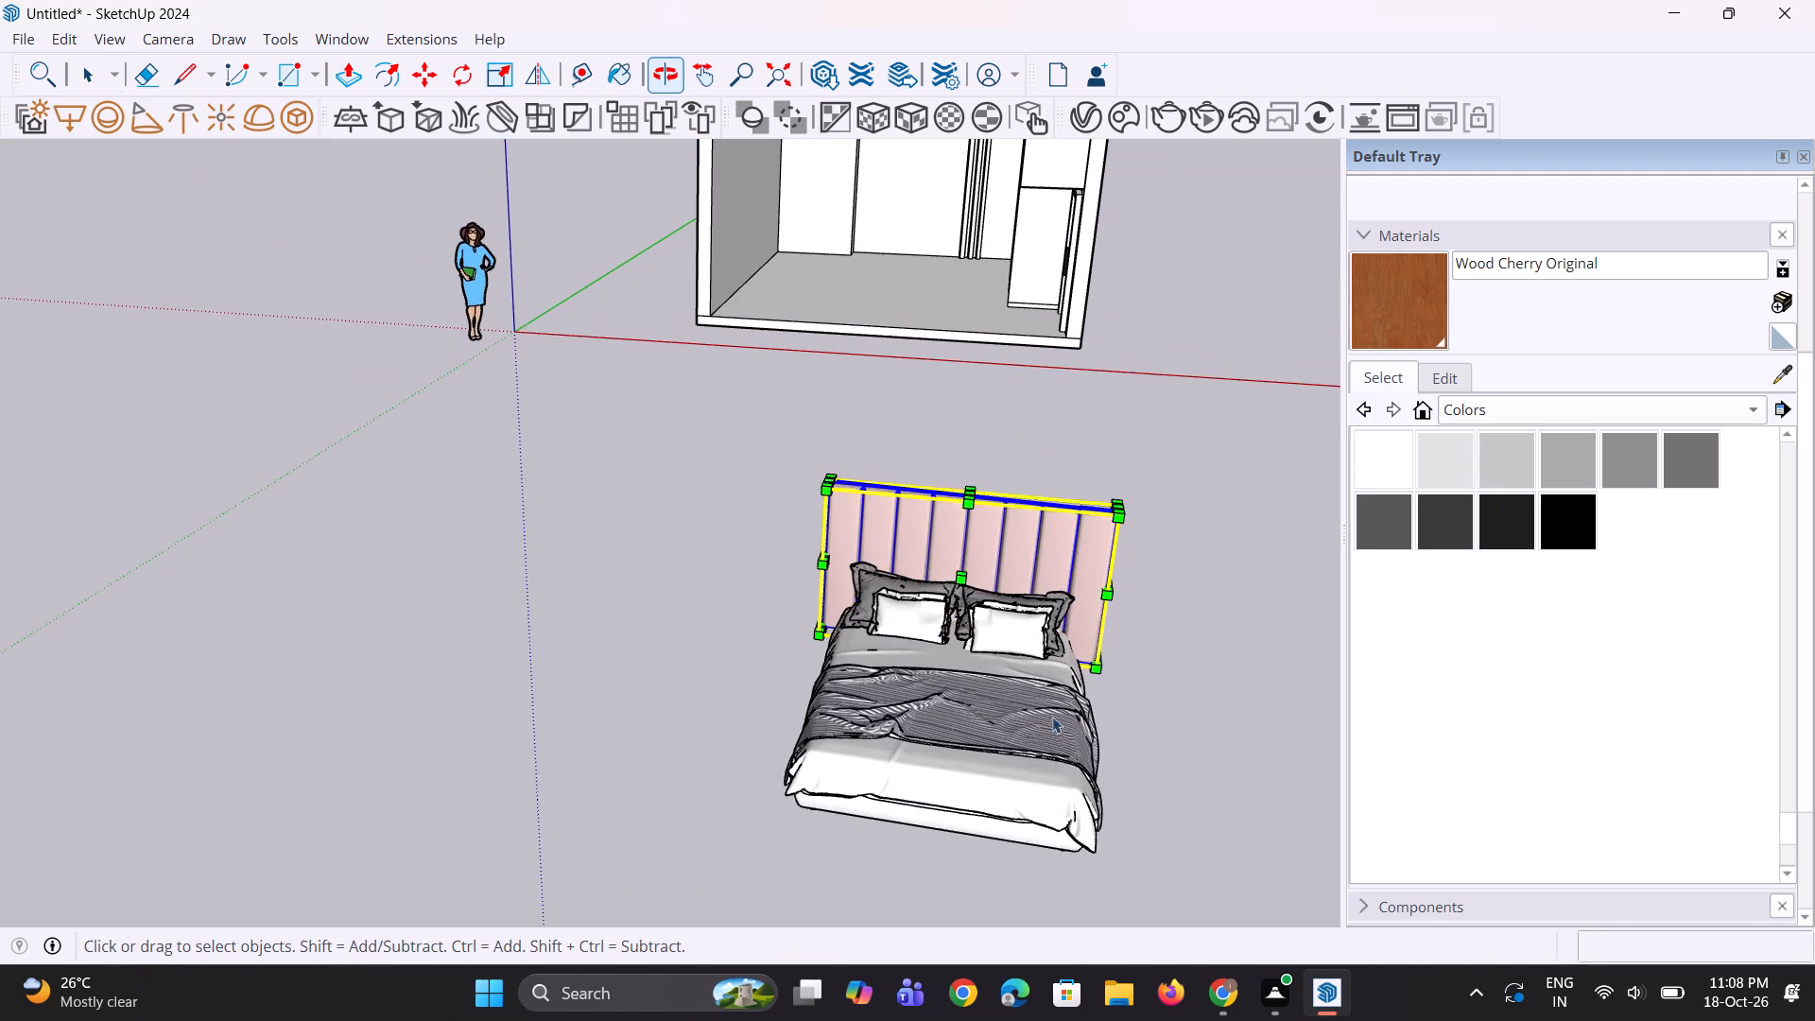
key("space")
Select the headboard together with the whole bed and make them into one group.
scroll(803, 709, "down", 2)
left_click(757, 706)
middle_click_drag(924, 784, 1133, 797)
scroll(622, 719, "down", 1)
left_click_drag(657, 488, 1023, 804)
right_click(907, 675)
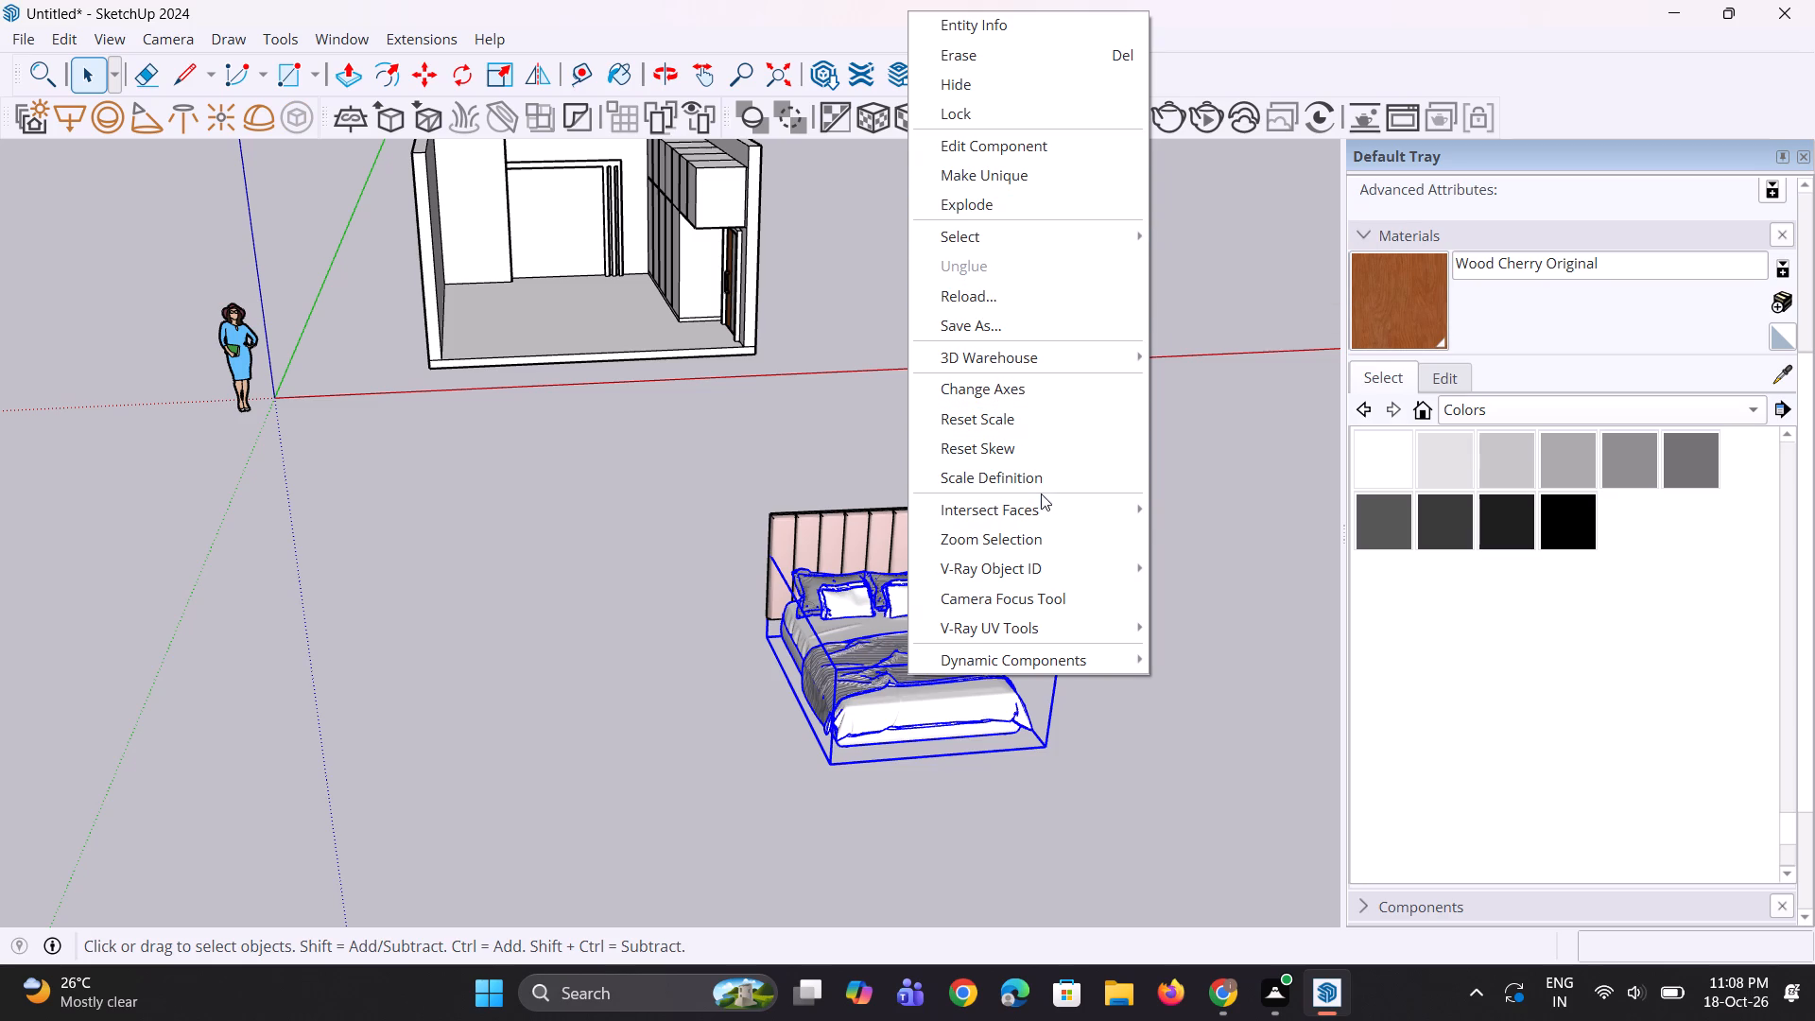
left_click(980, 805)
left_click_drag(734, 395, 862, 699)
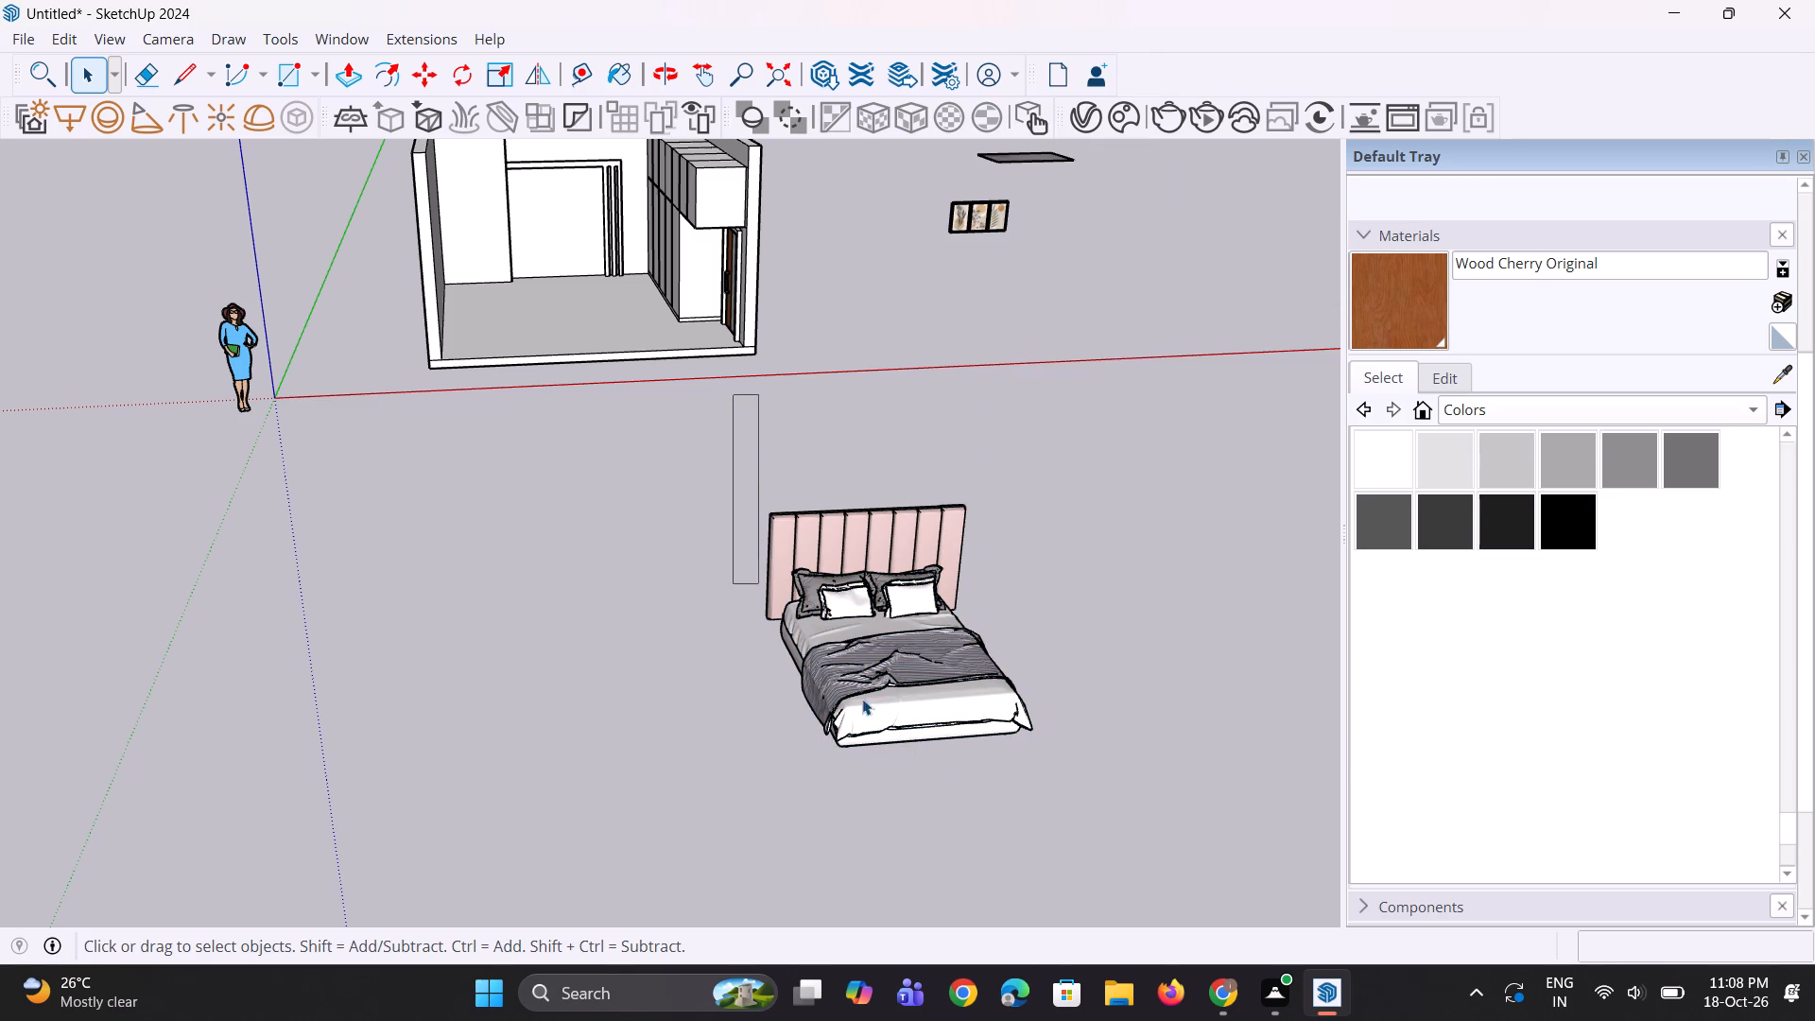
left_click_drag(862, 699, 1059, 769)
right_click(890, 578)
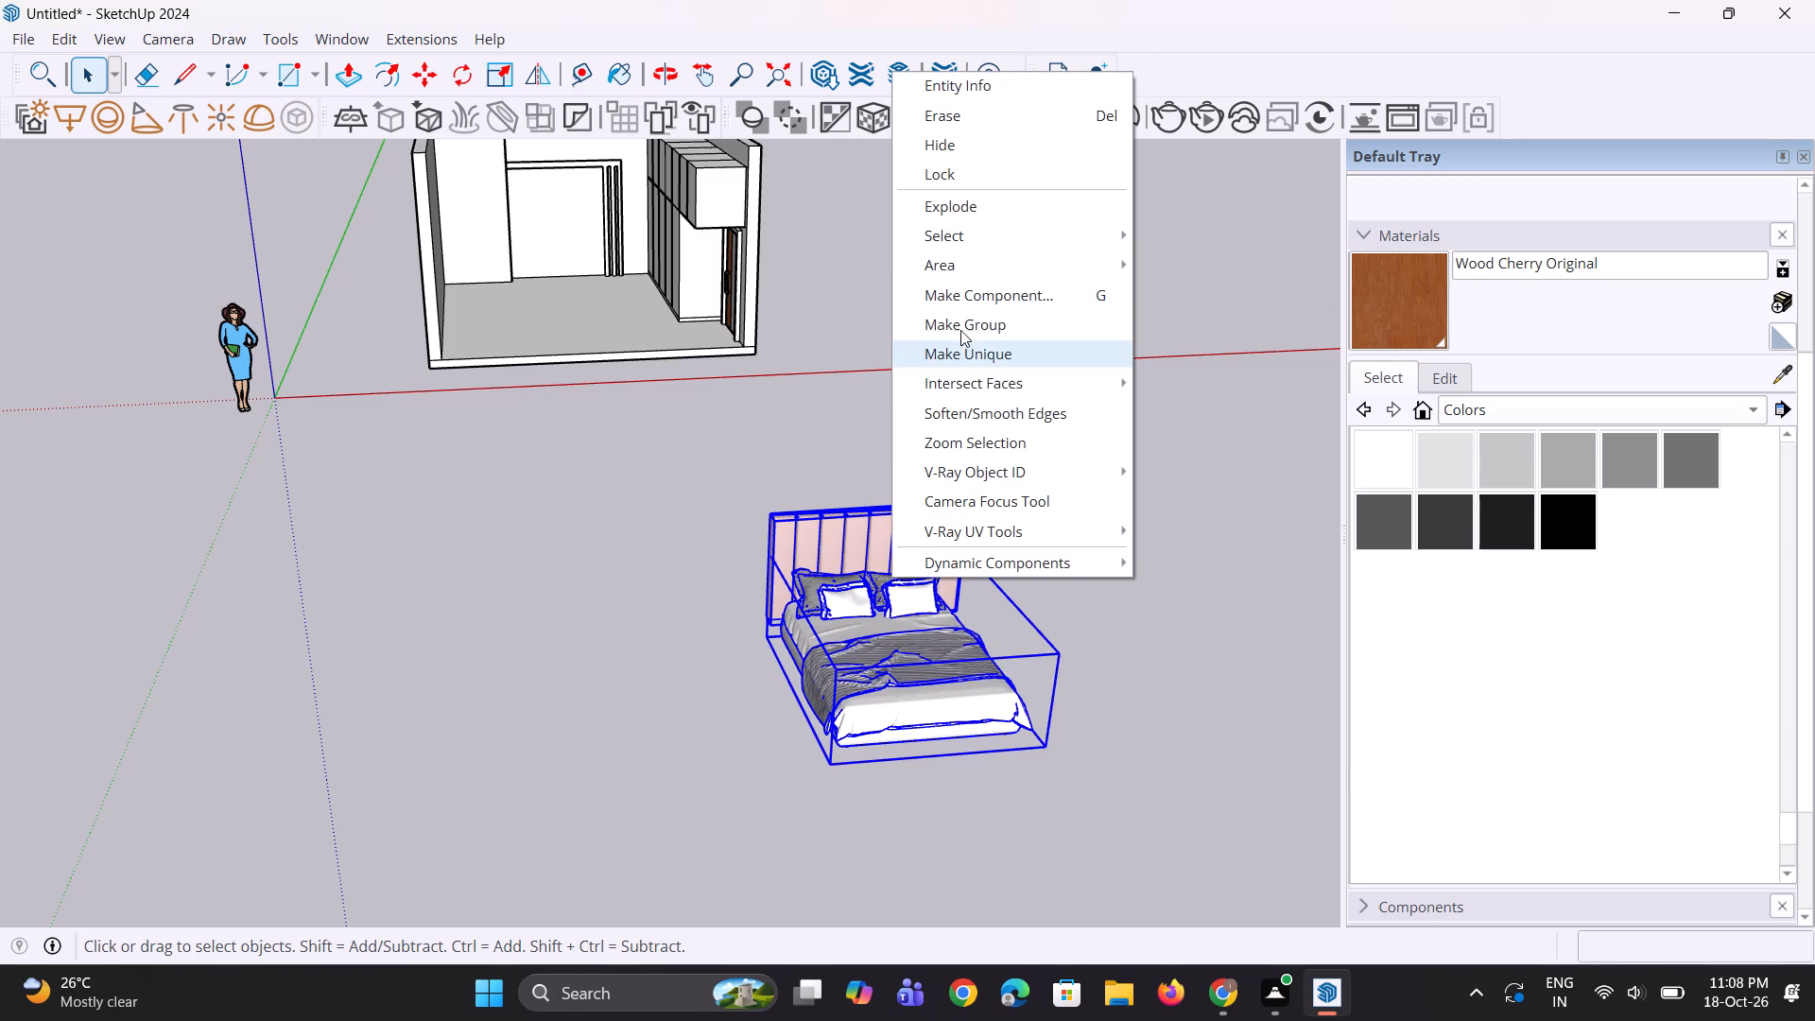
left_click(964, 312)
left_click(1063, 584)
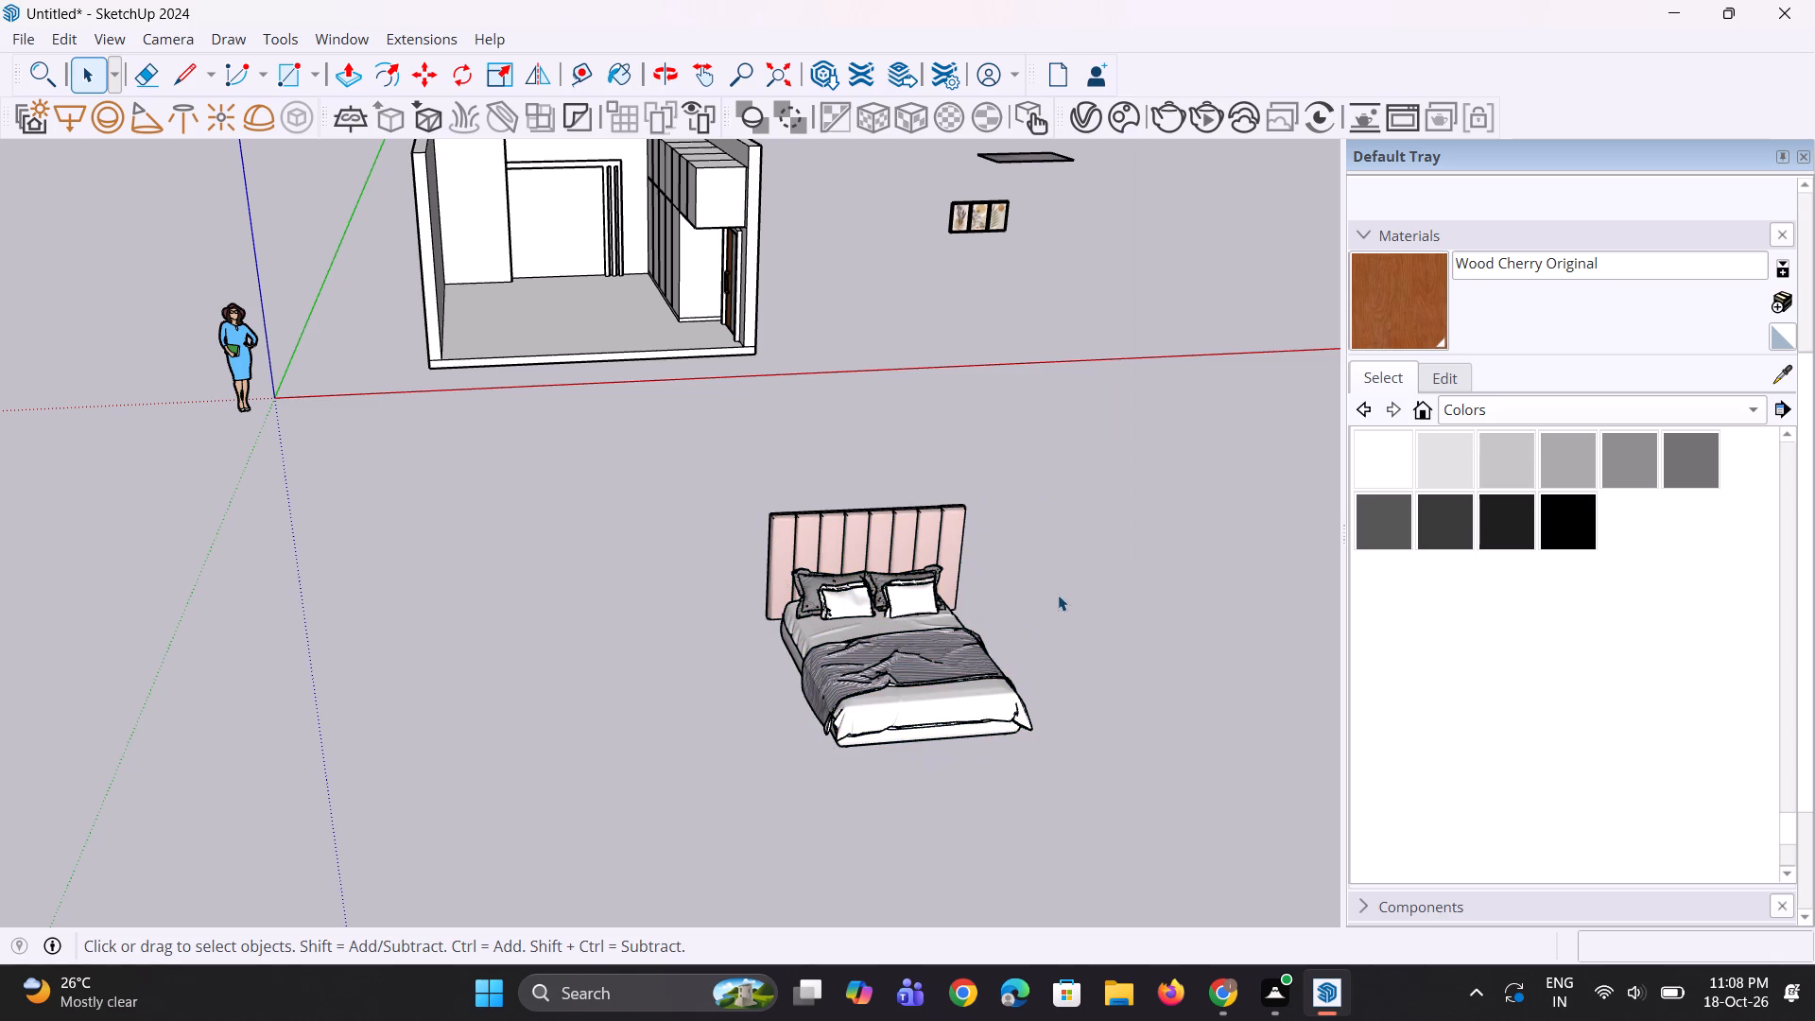
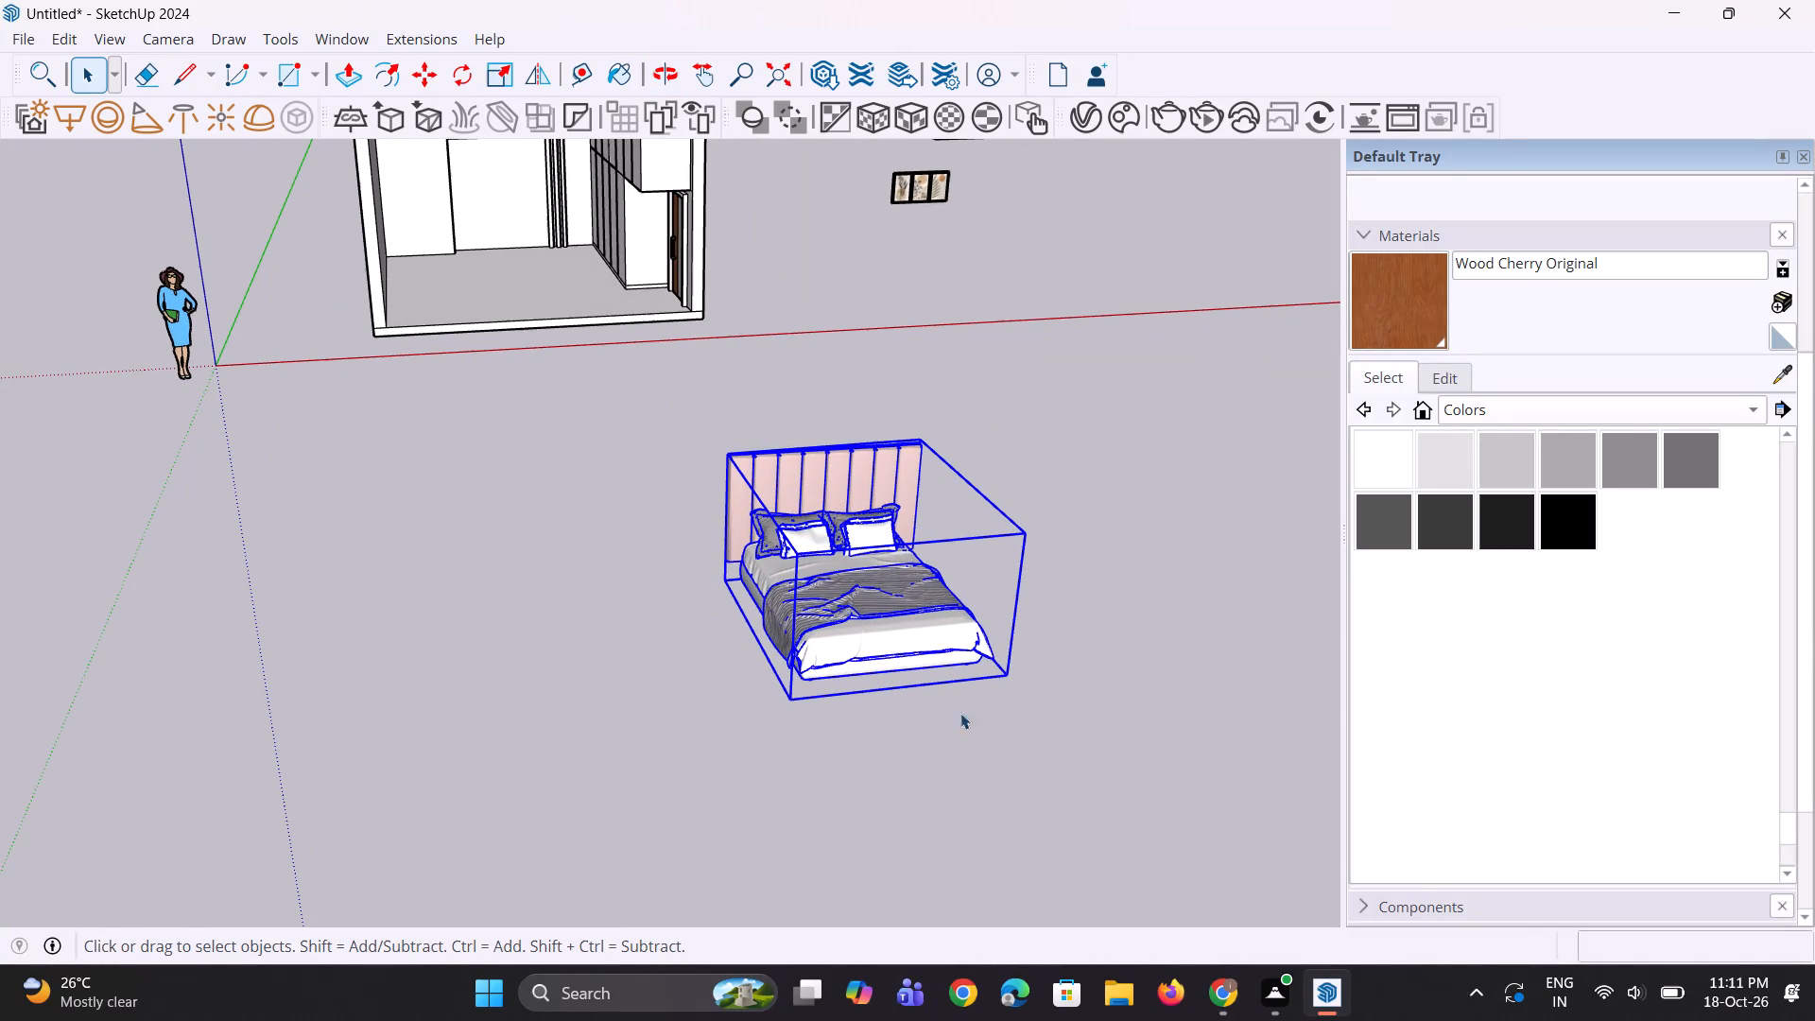
Move the bed group from outside into the room, placing it on the floor with its headboard facing the window wall.
key("m")
left_click(991, 684)
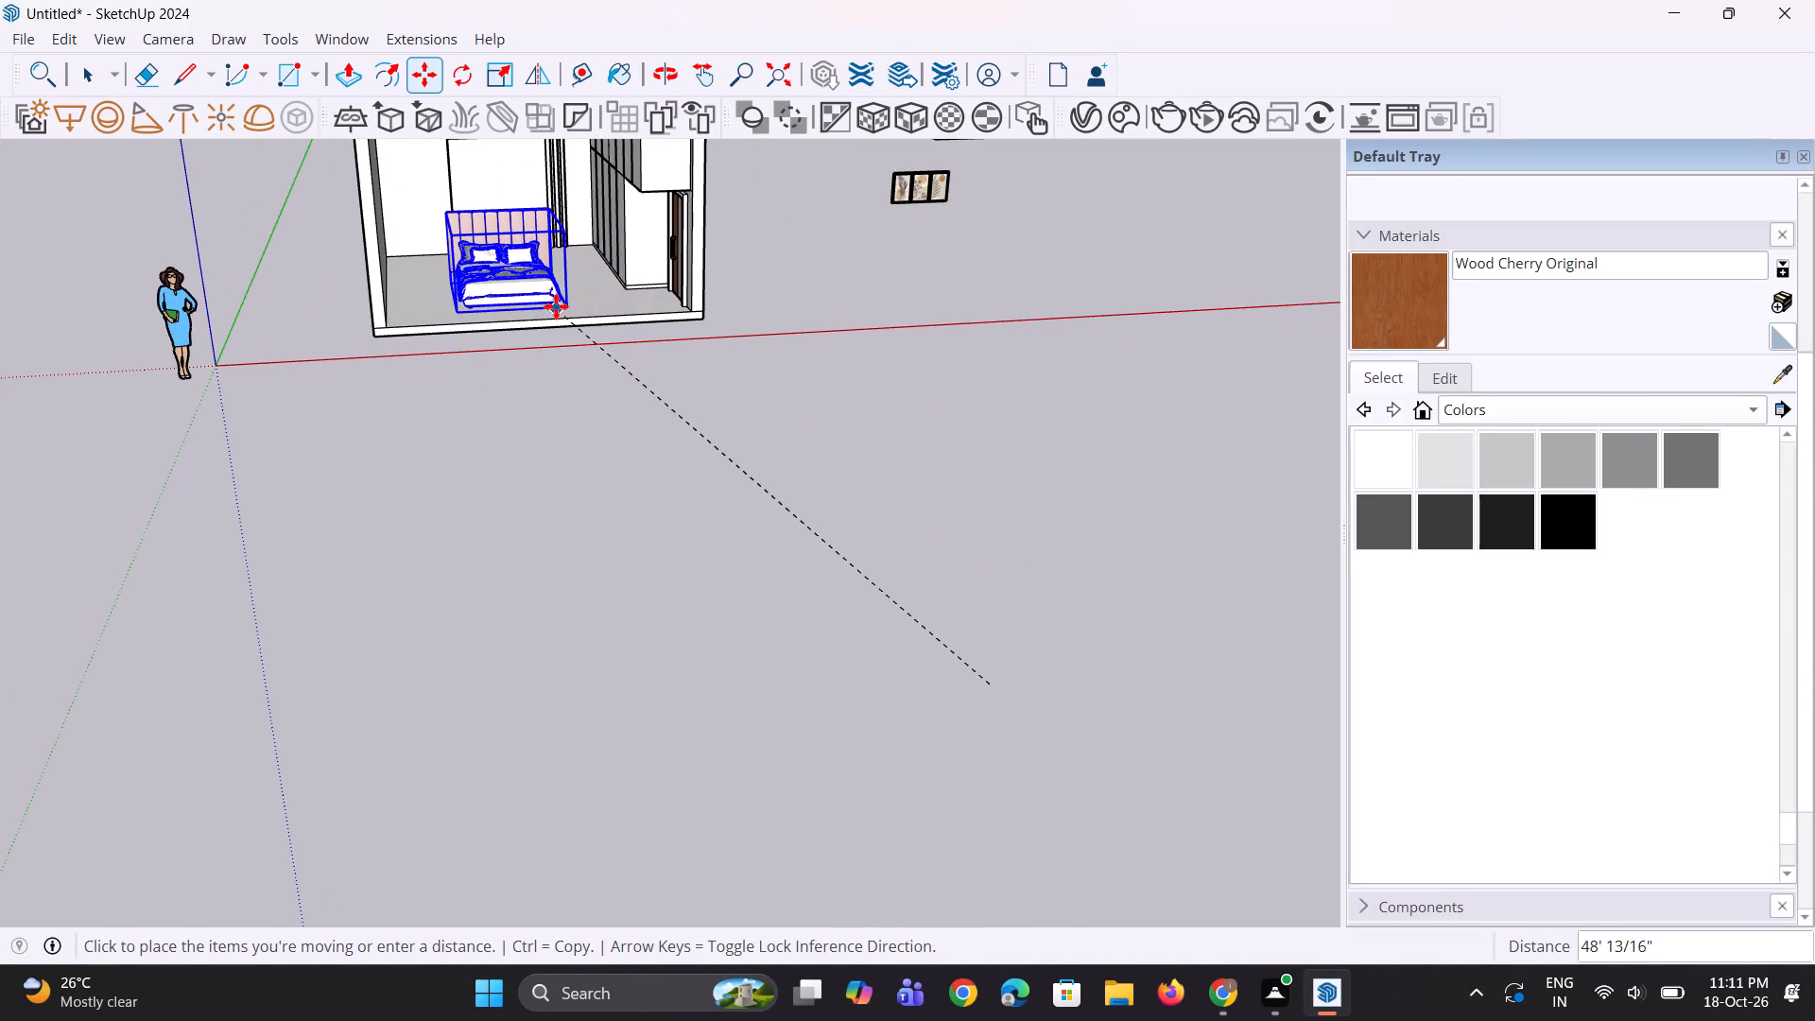
left_click(570, 295)
middle_click_drag(694, 558, 735, 688)
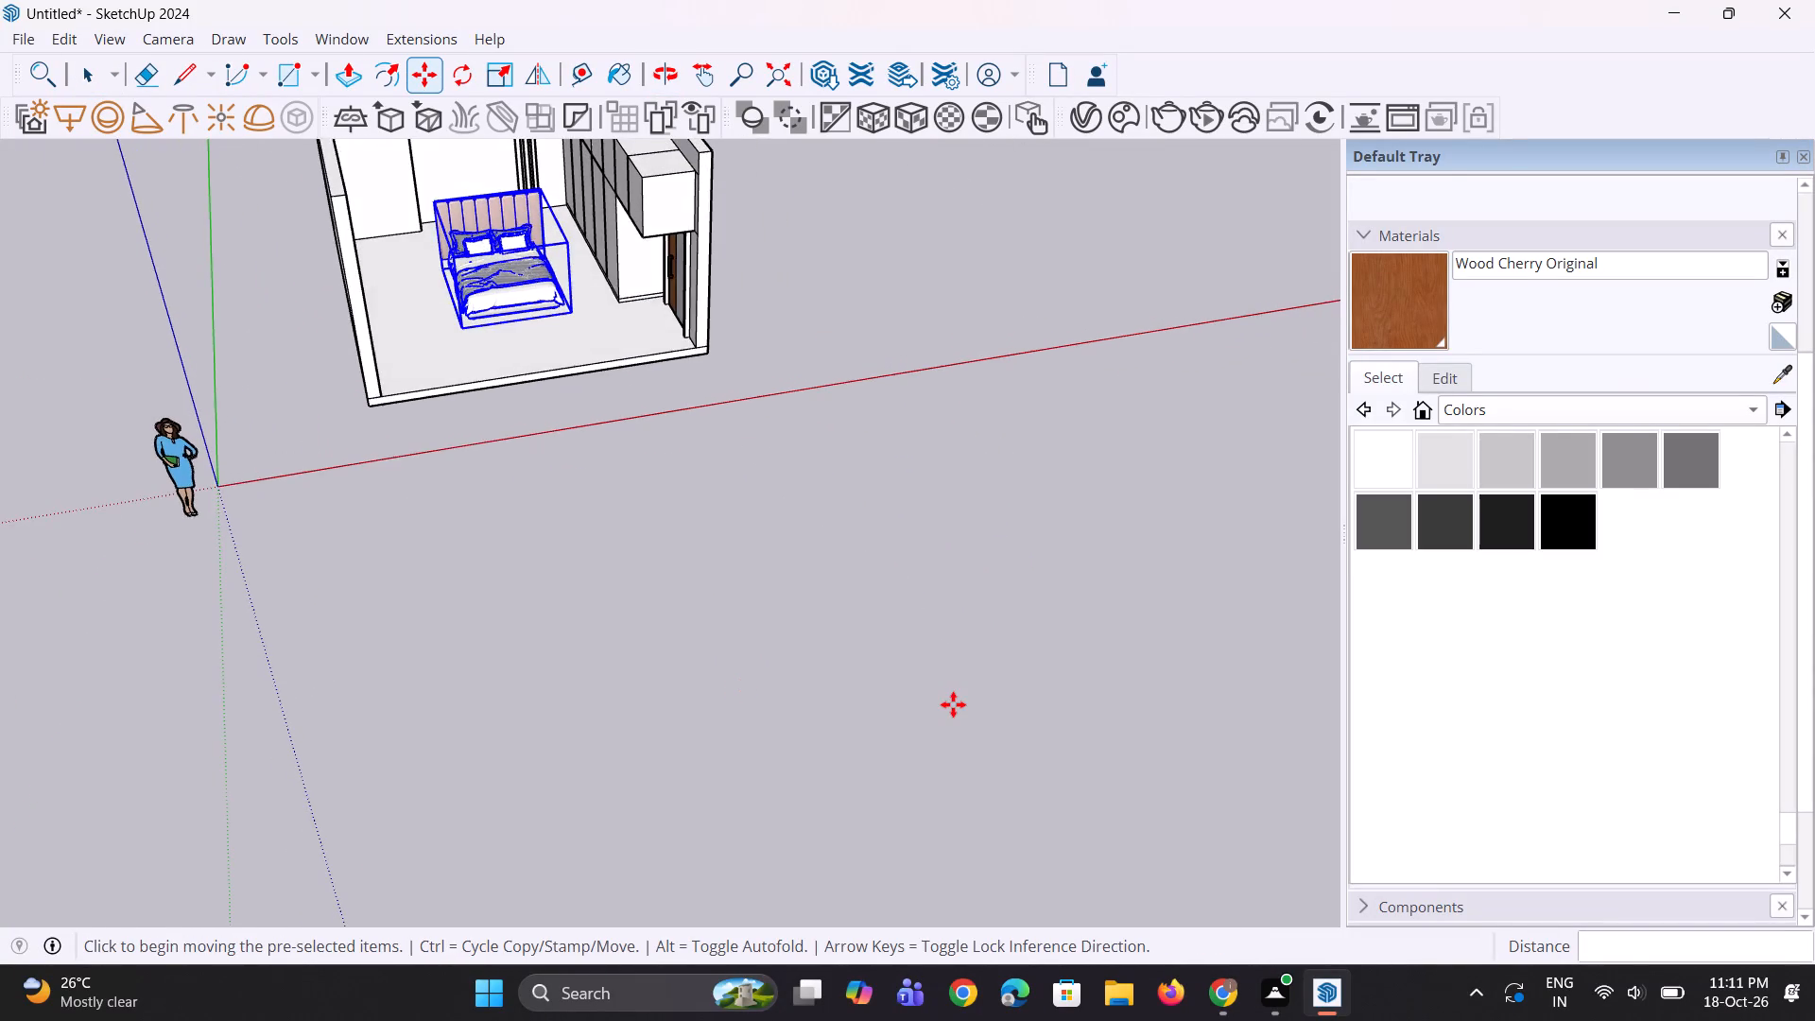
scroll(953, 704, "down", 4)
scroll(598, 401, "up", 6)
left_click(666, 406)
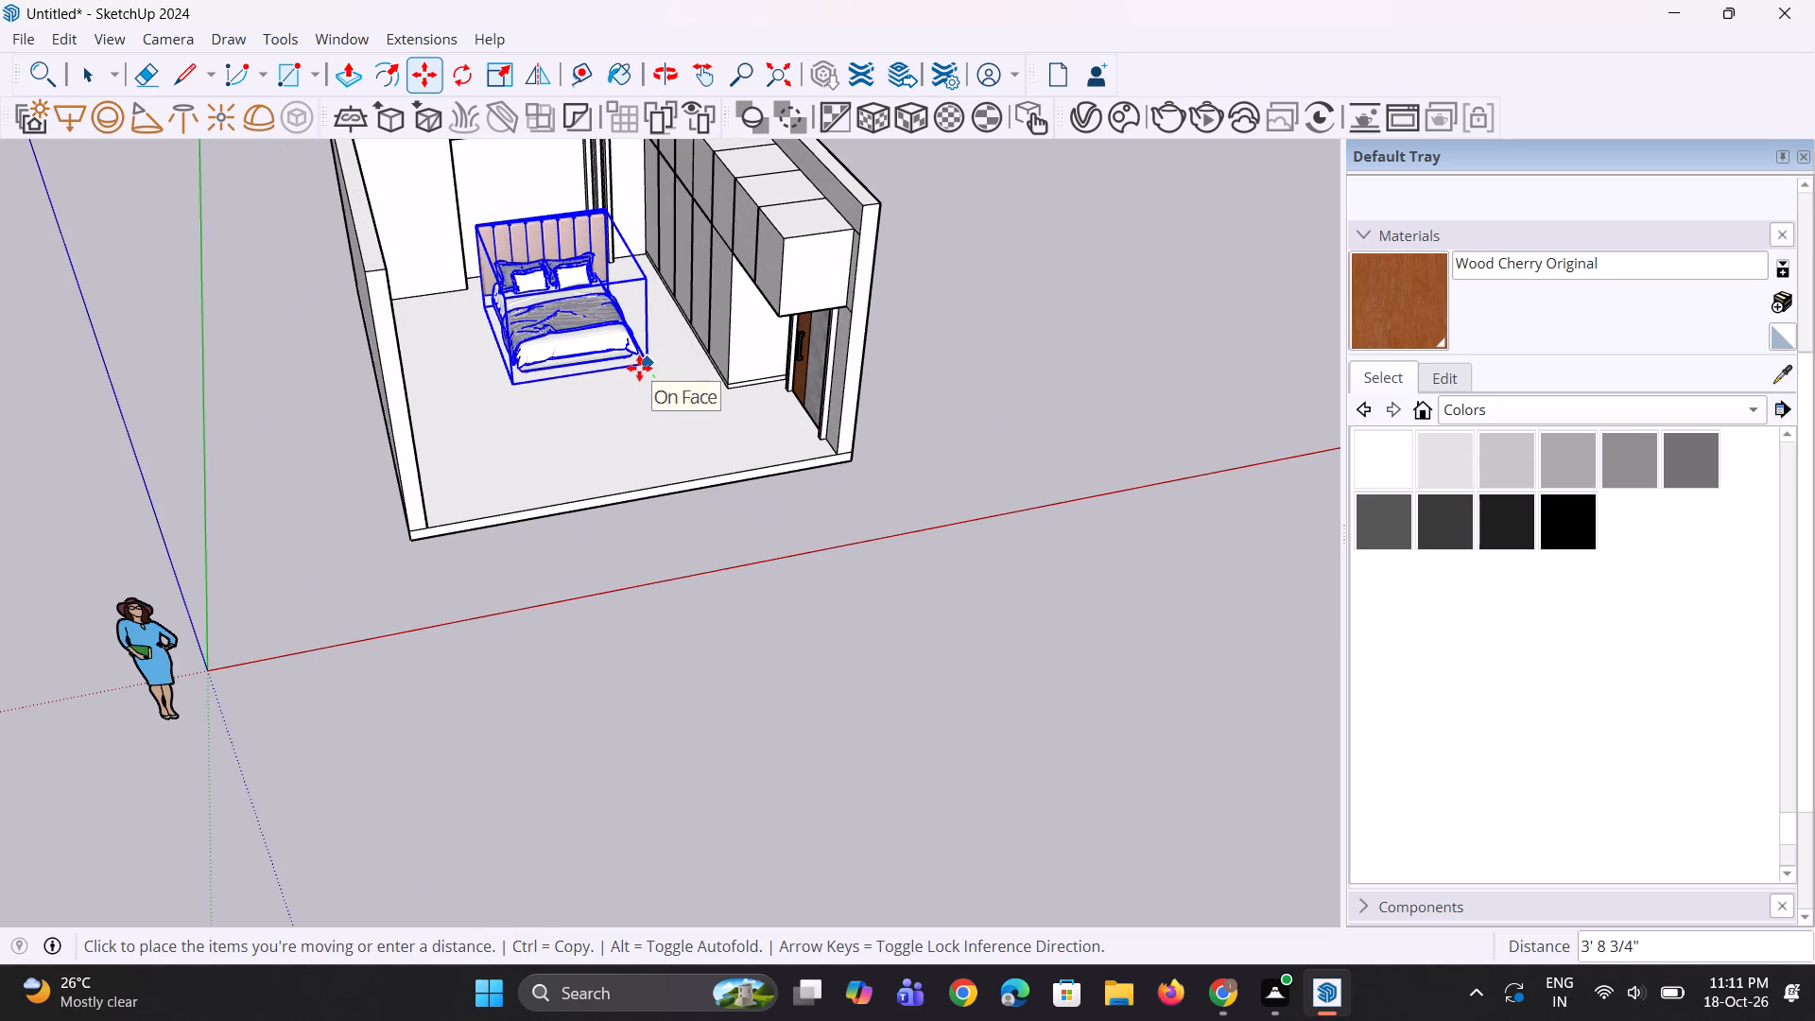
left_click(639, 368)
Move the bed about 3' 3" further back, bringing the headboard close to the window wall.
middle_click_drag(673, 509, 762, 638)
scroll(862, 740, "down", 9)
scroll(680, 543, "up", 2)
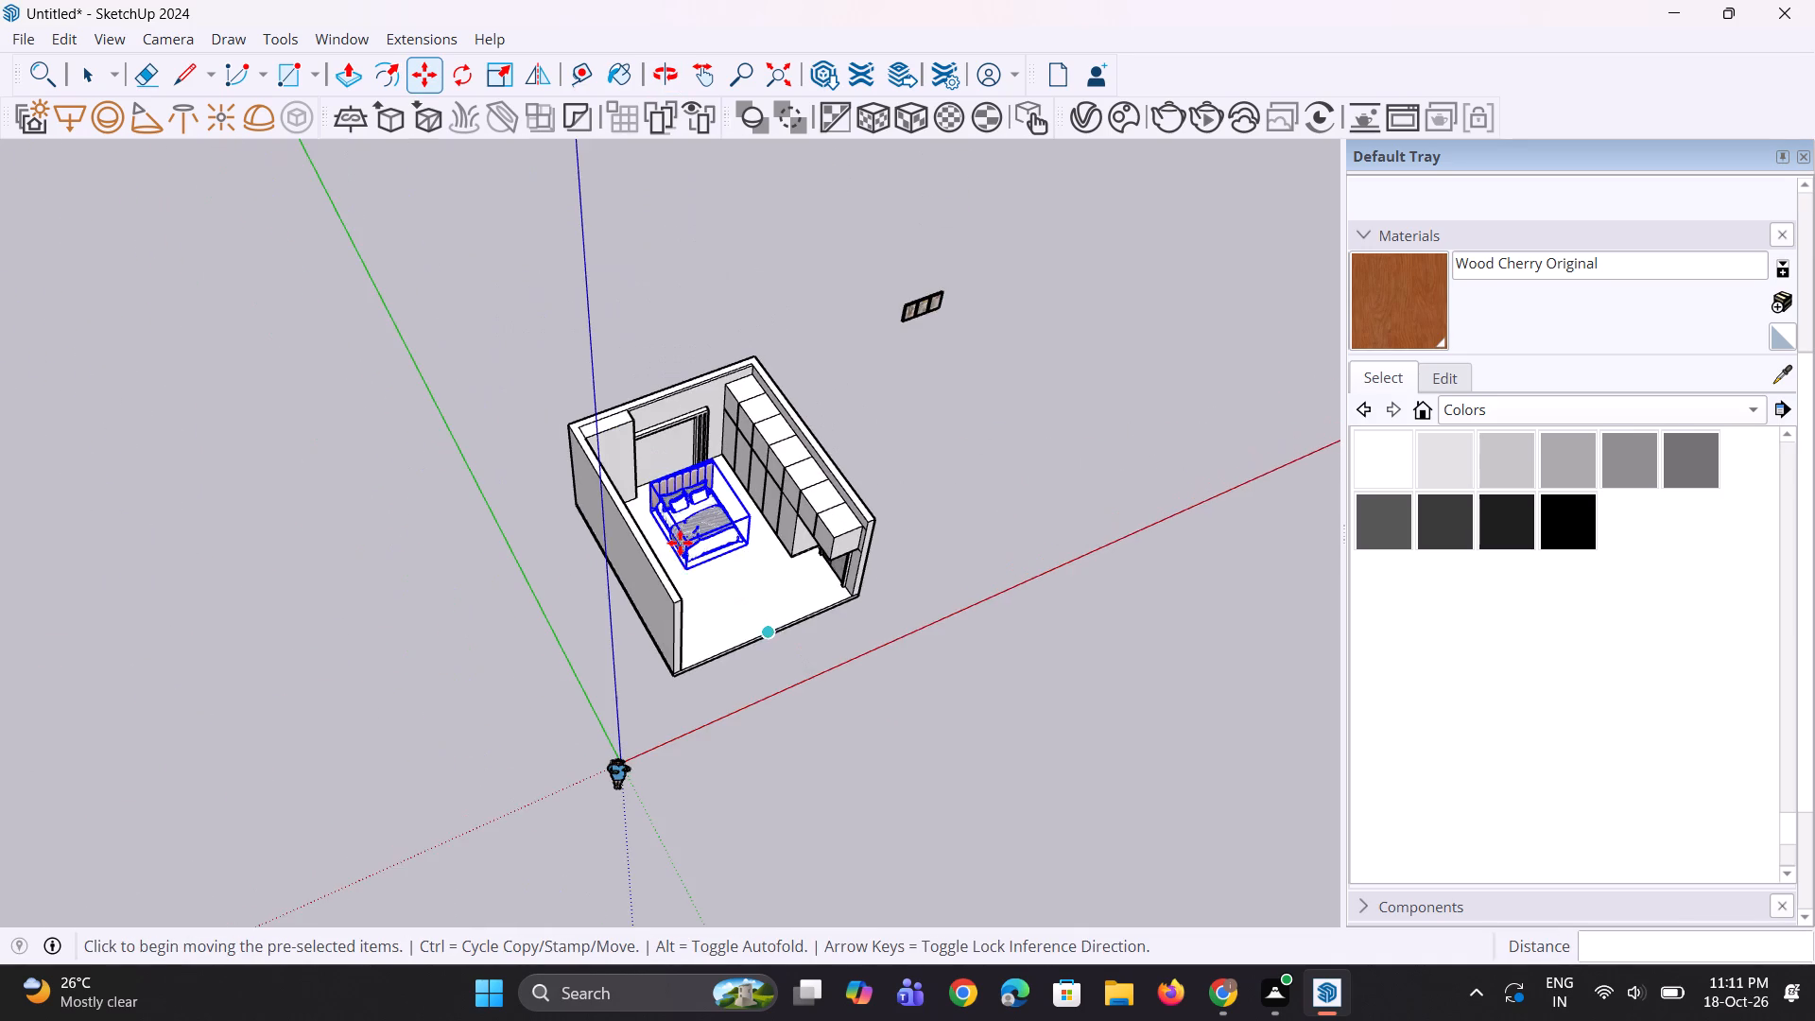
scroll(680, 543, "up", 15)
left_click(681, 572)
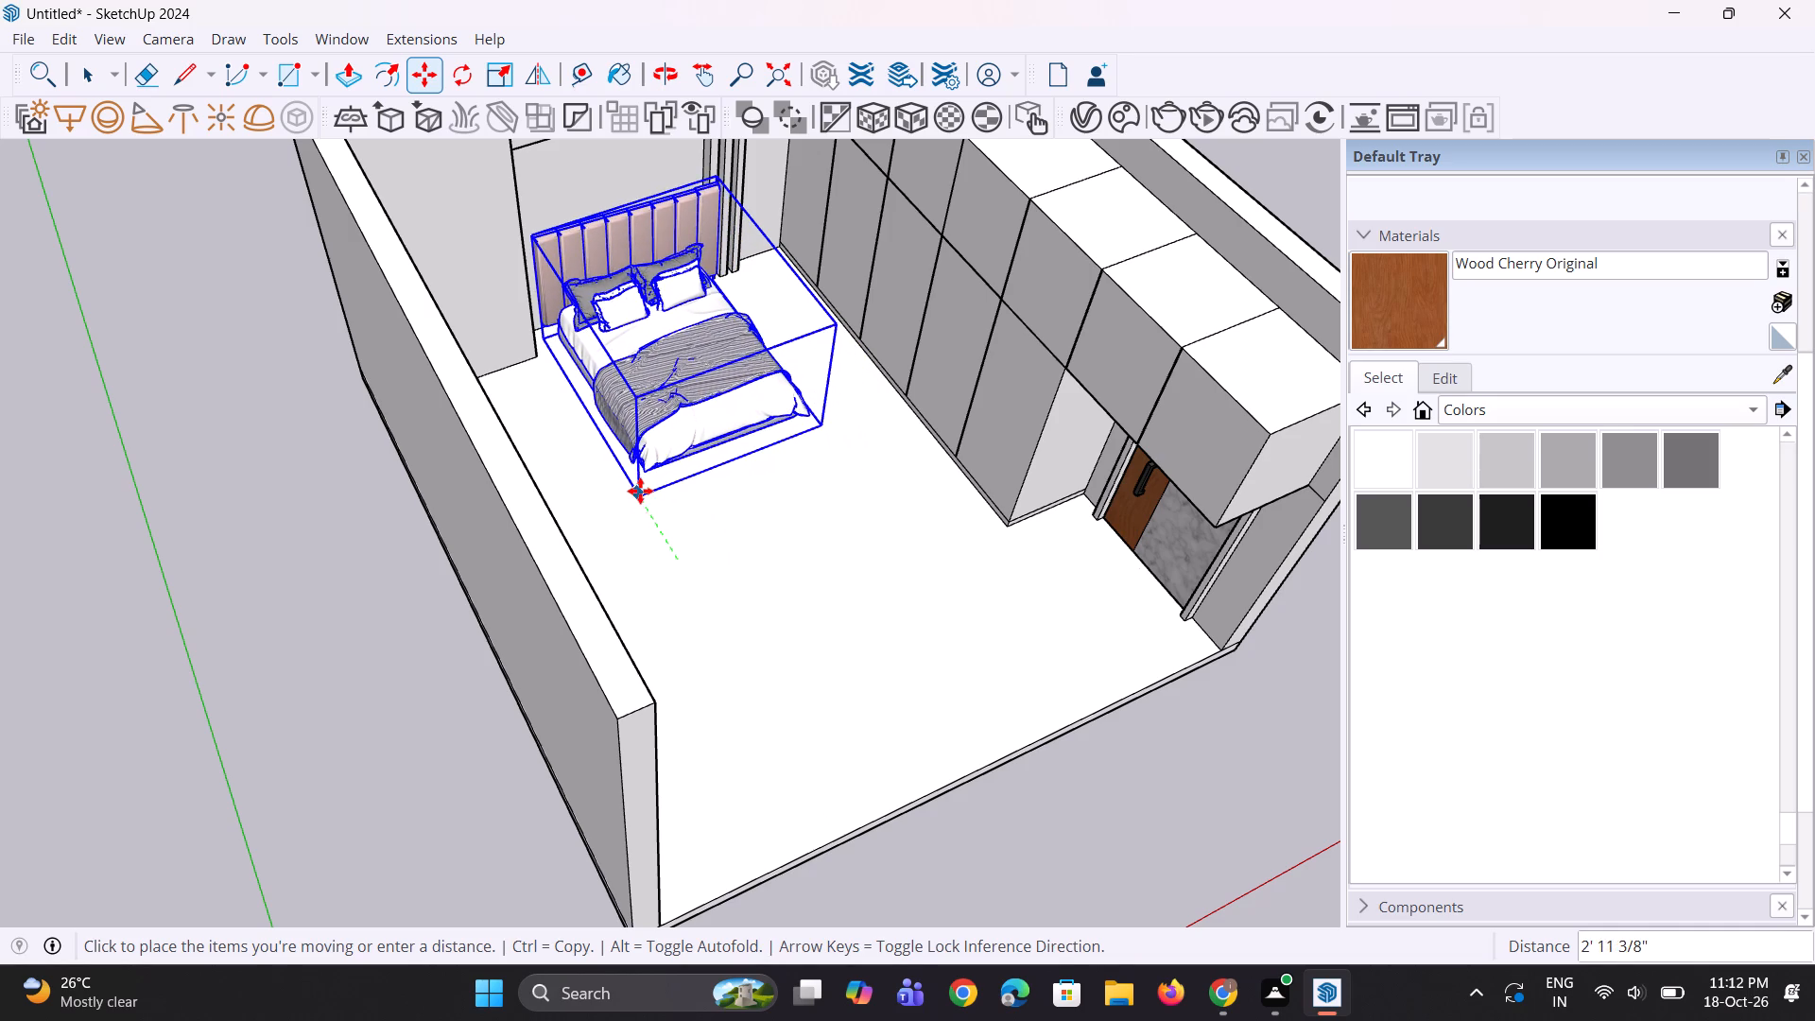
left_click(640, 481)
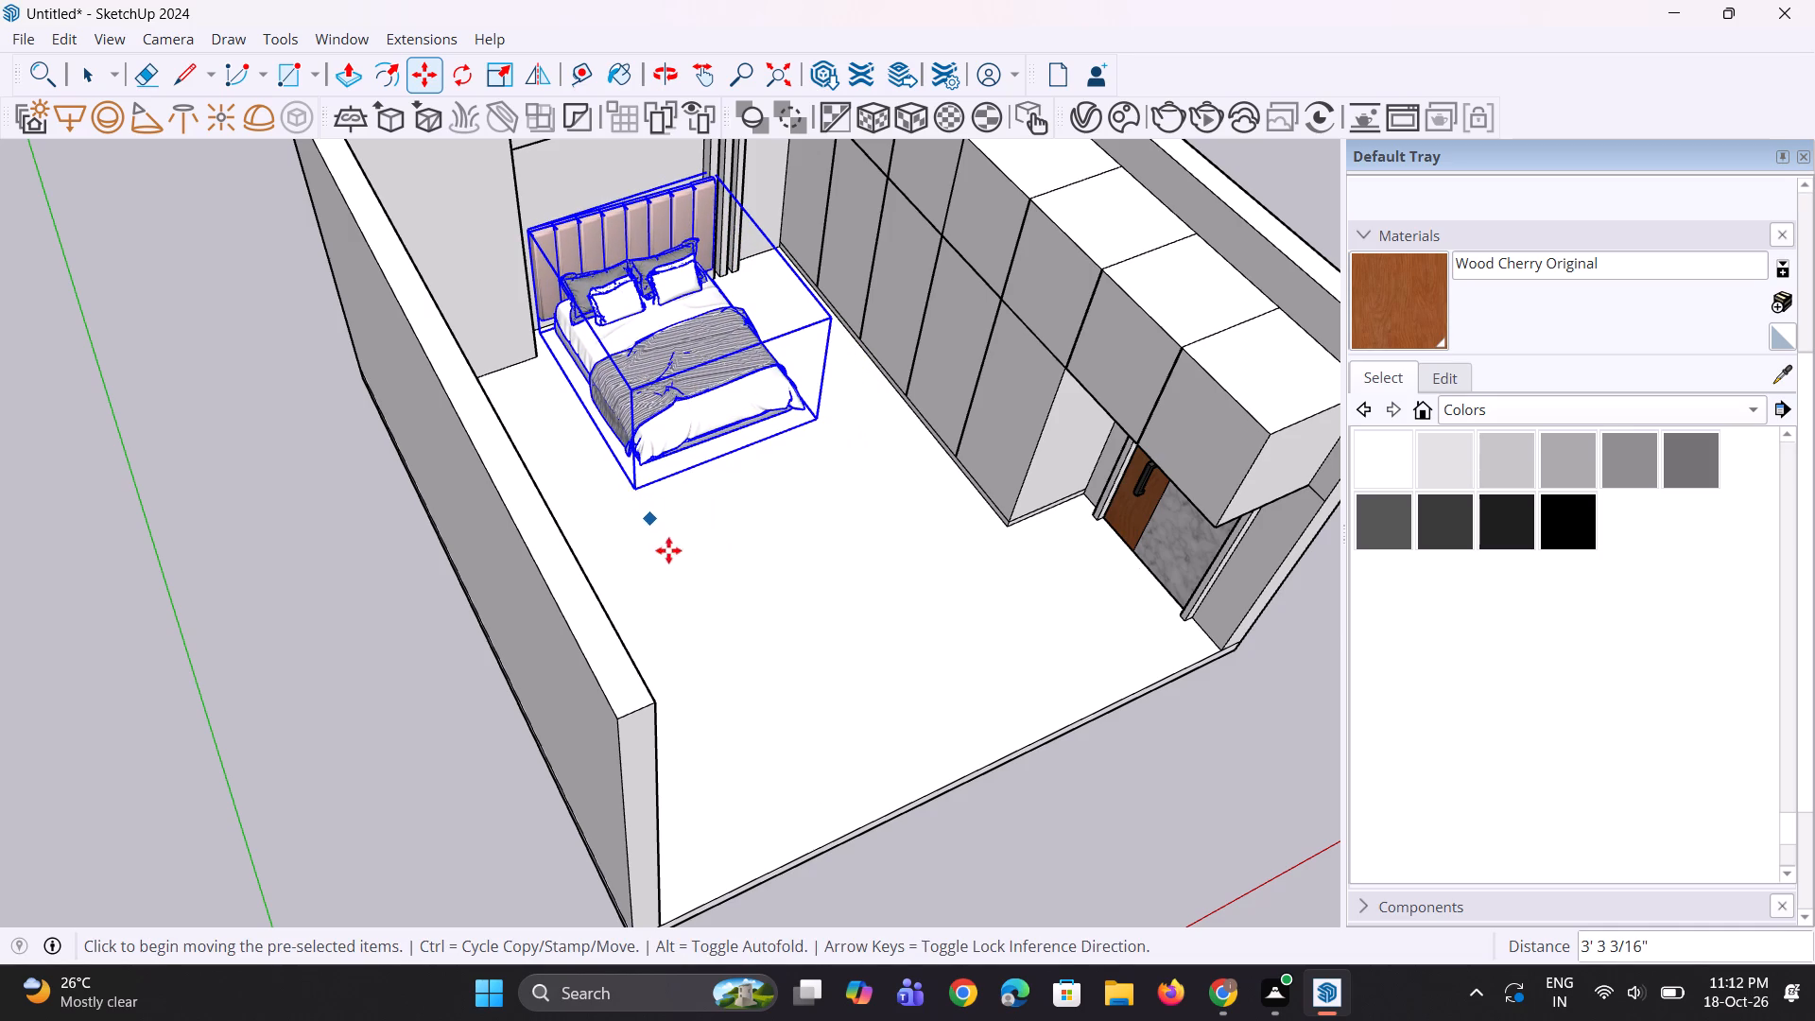
scroll(689, 574, "down", 4)
middle_click_drag(717, 611, 597, 565)
key("space")
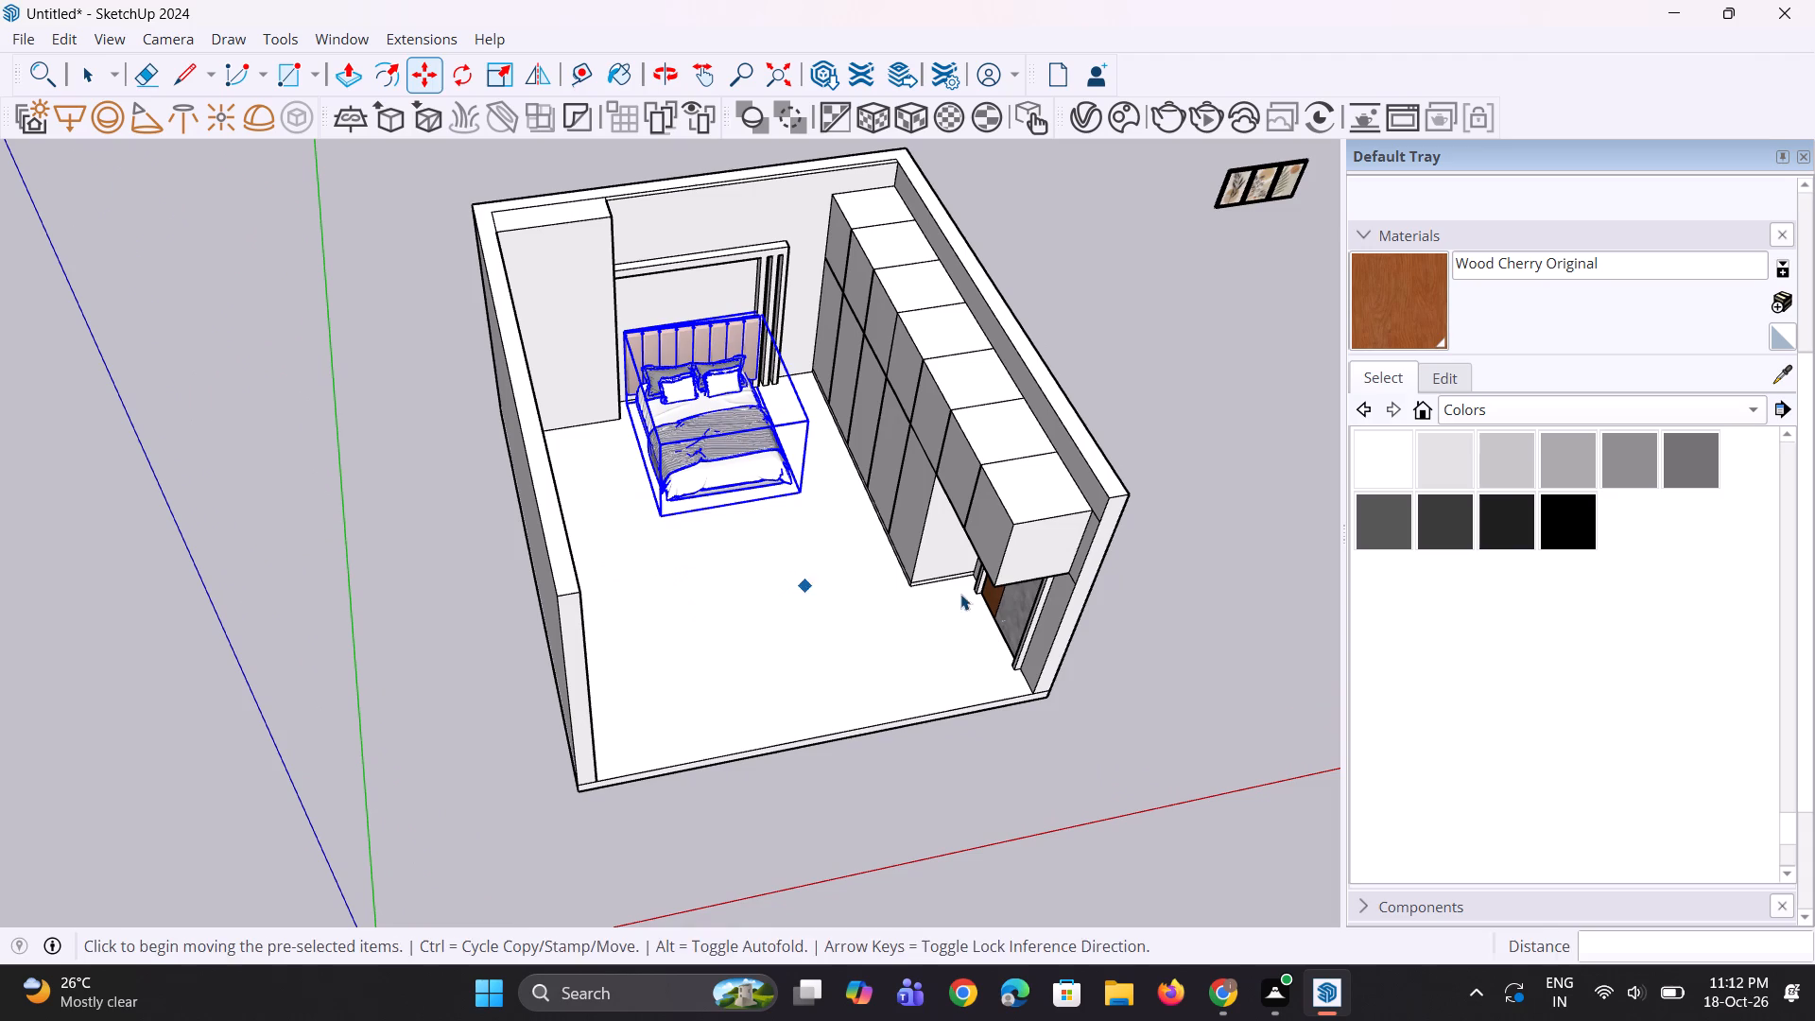
key("space")
left_click(1203, 769)
Nudge the bed slightly sideways, away from the wardrobe and toward the projecting block beside the window.
middle_click_drag(752, 614, 586, 608)
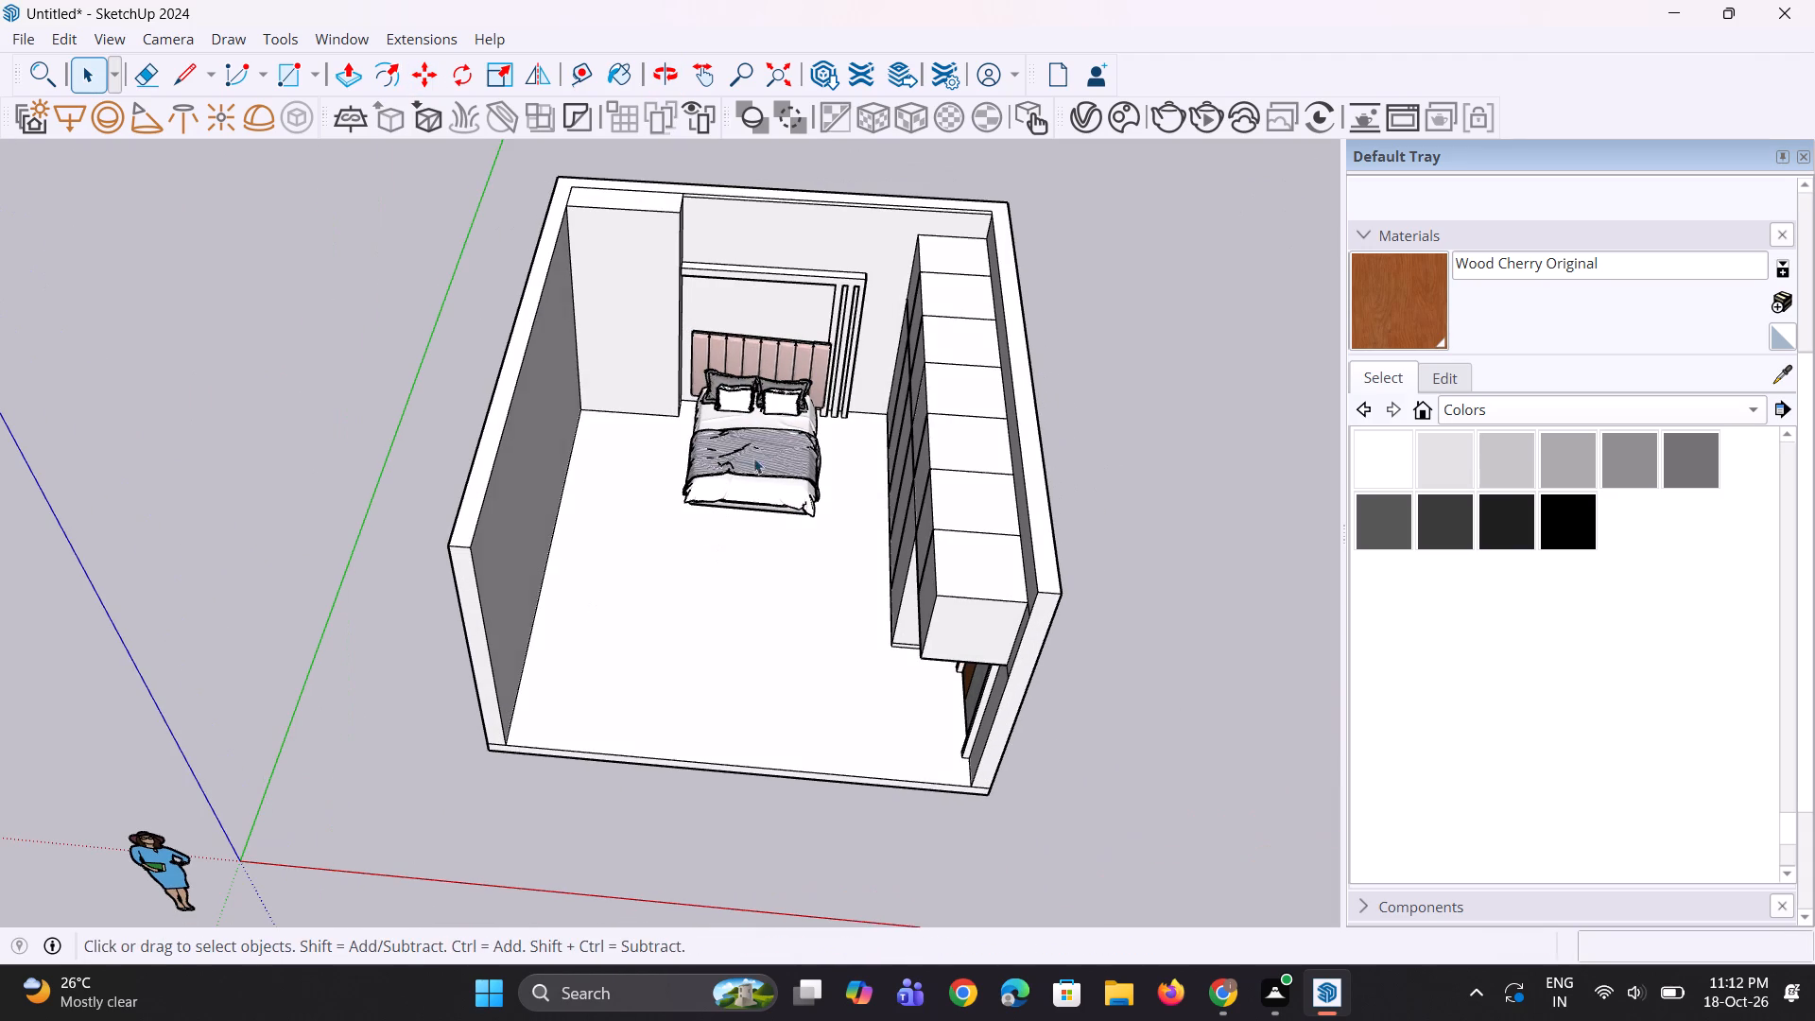
scroll(756, 395, "up", 7)
left_click(790, 523)
scroll(825, 559, "down", 3)
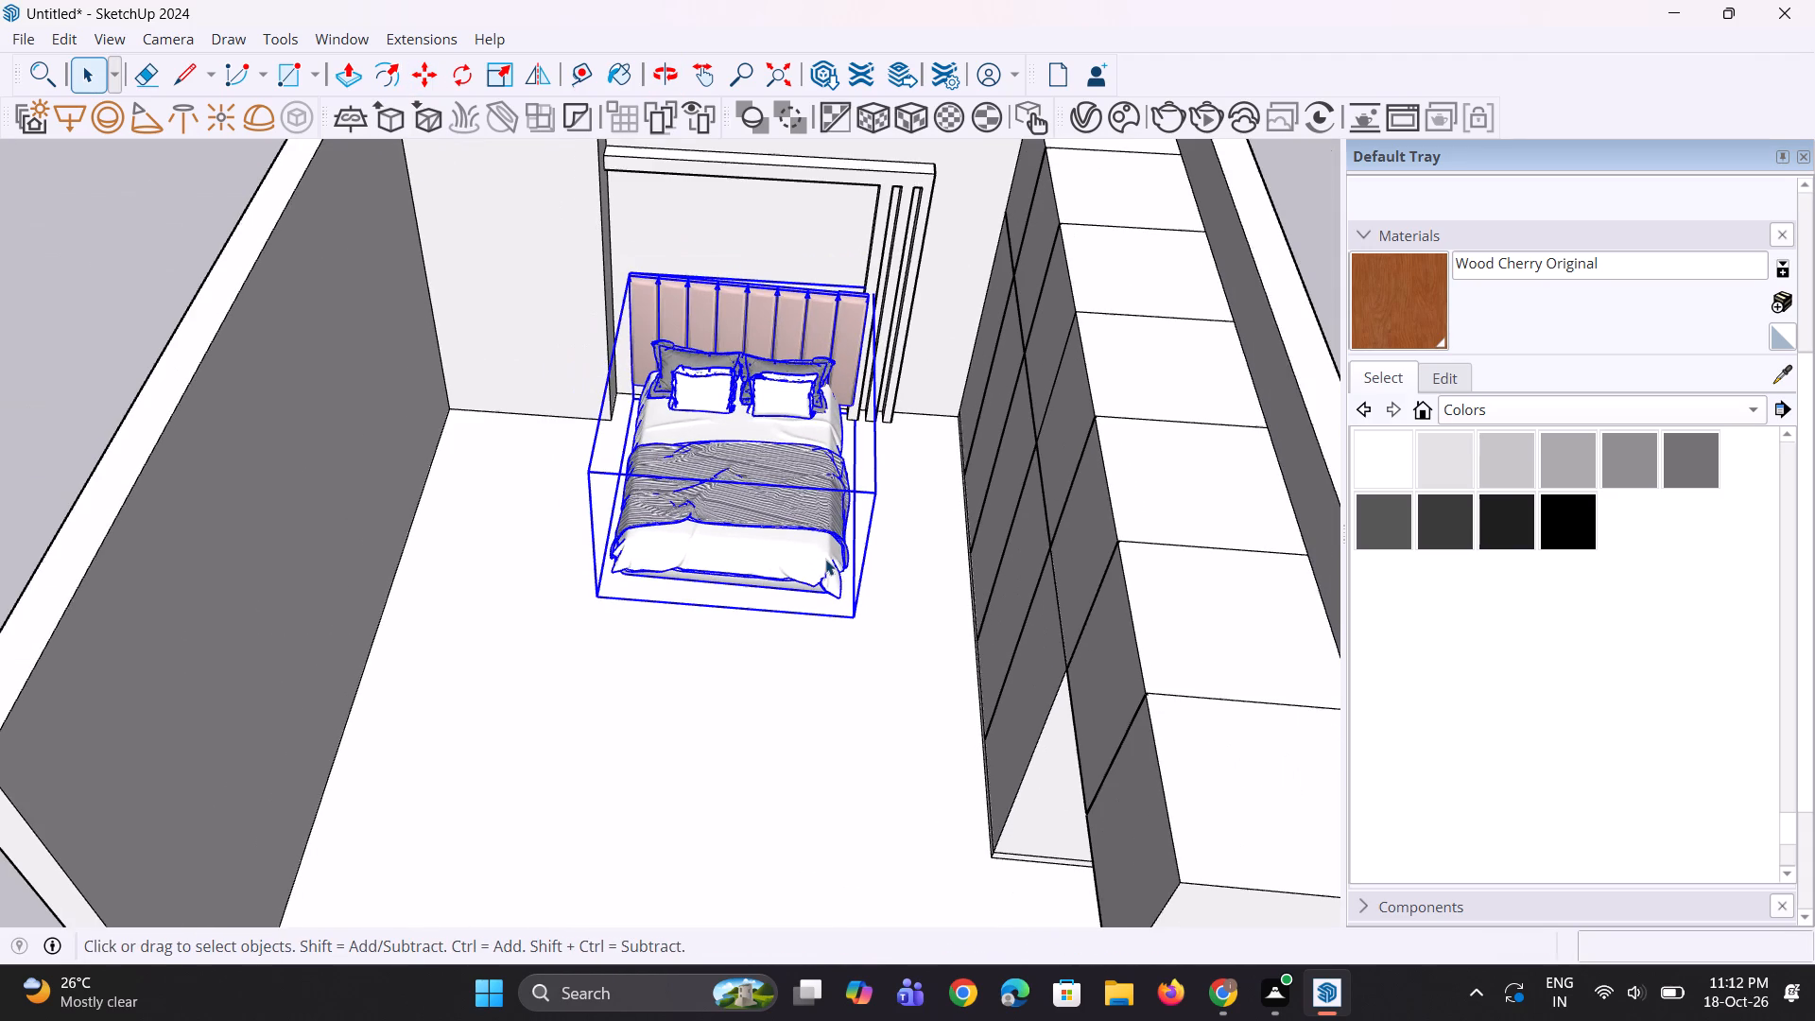
key("m")
scroll(840, 604, "up", 2)
left_click(856, 628)
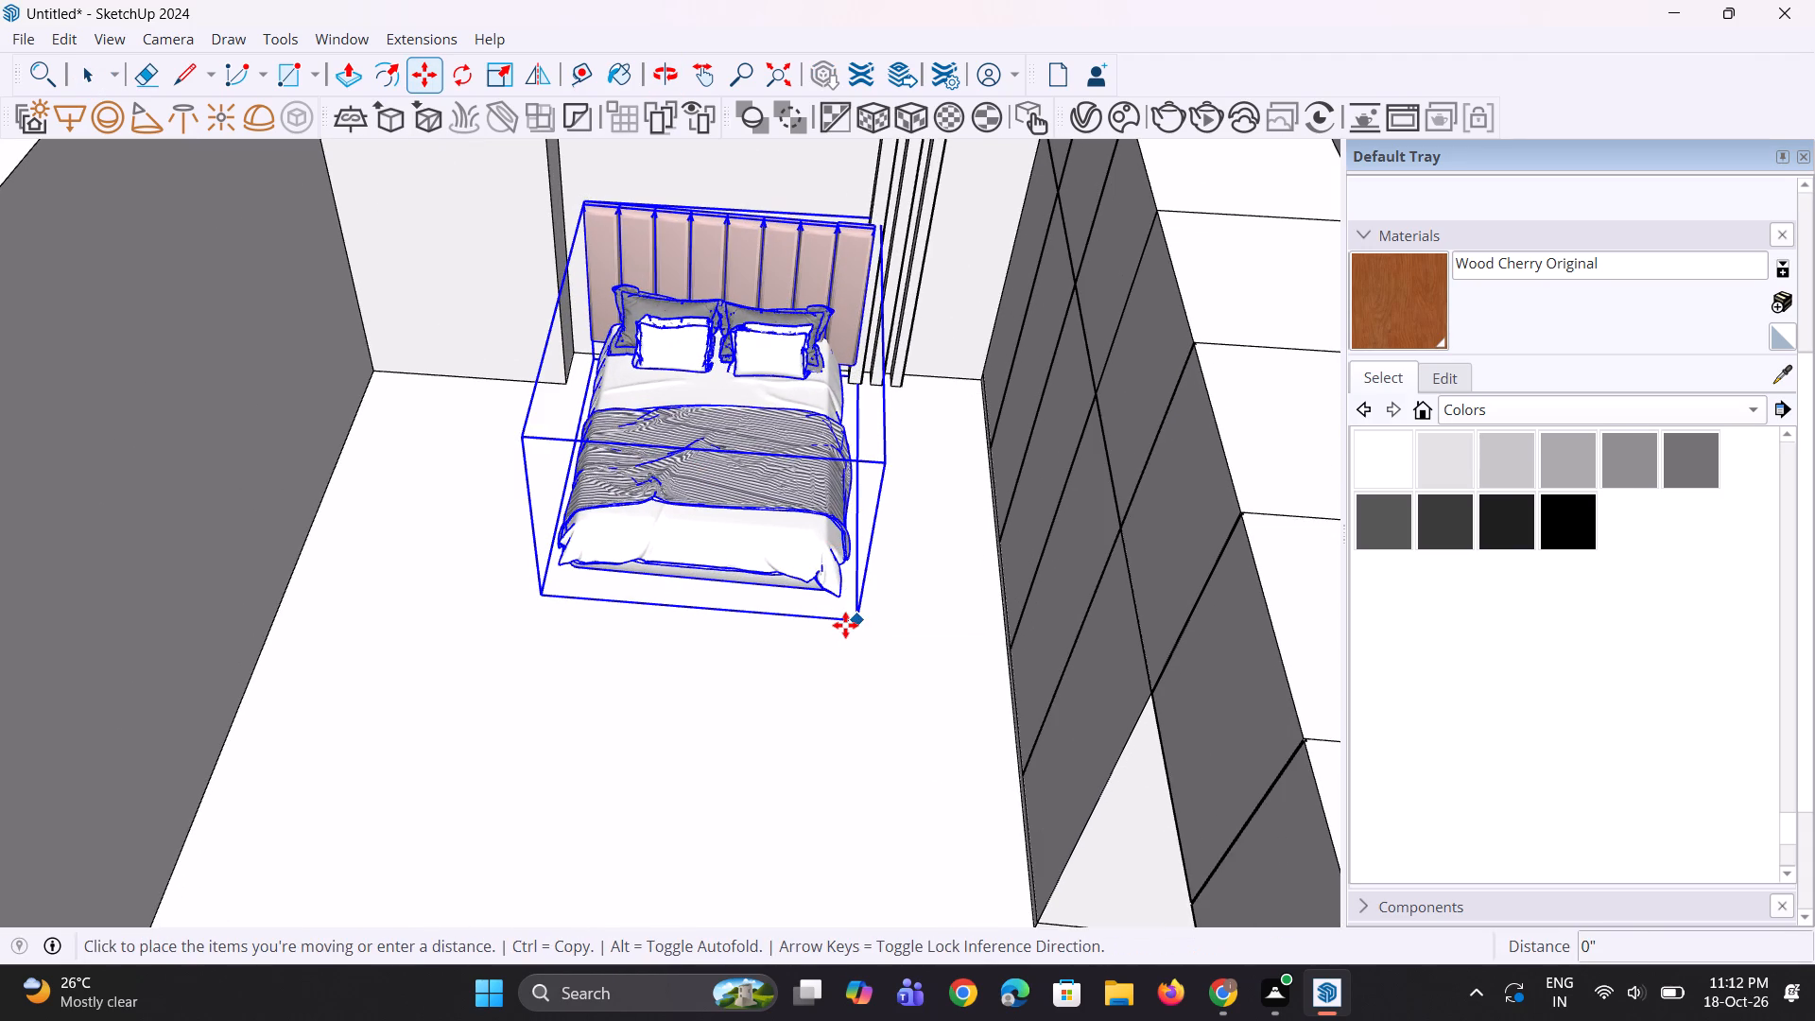
left_click(840, 624)
scroll(877, 695, "down", 8)
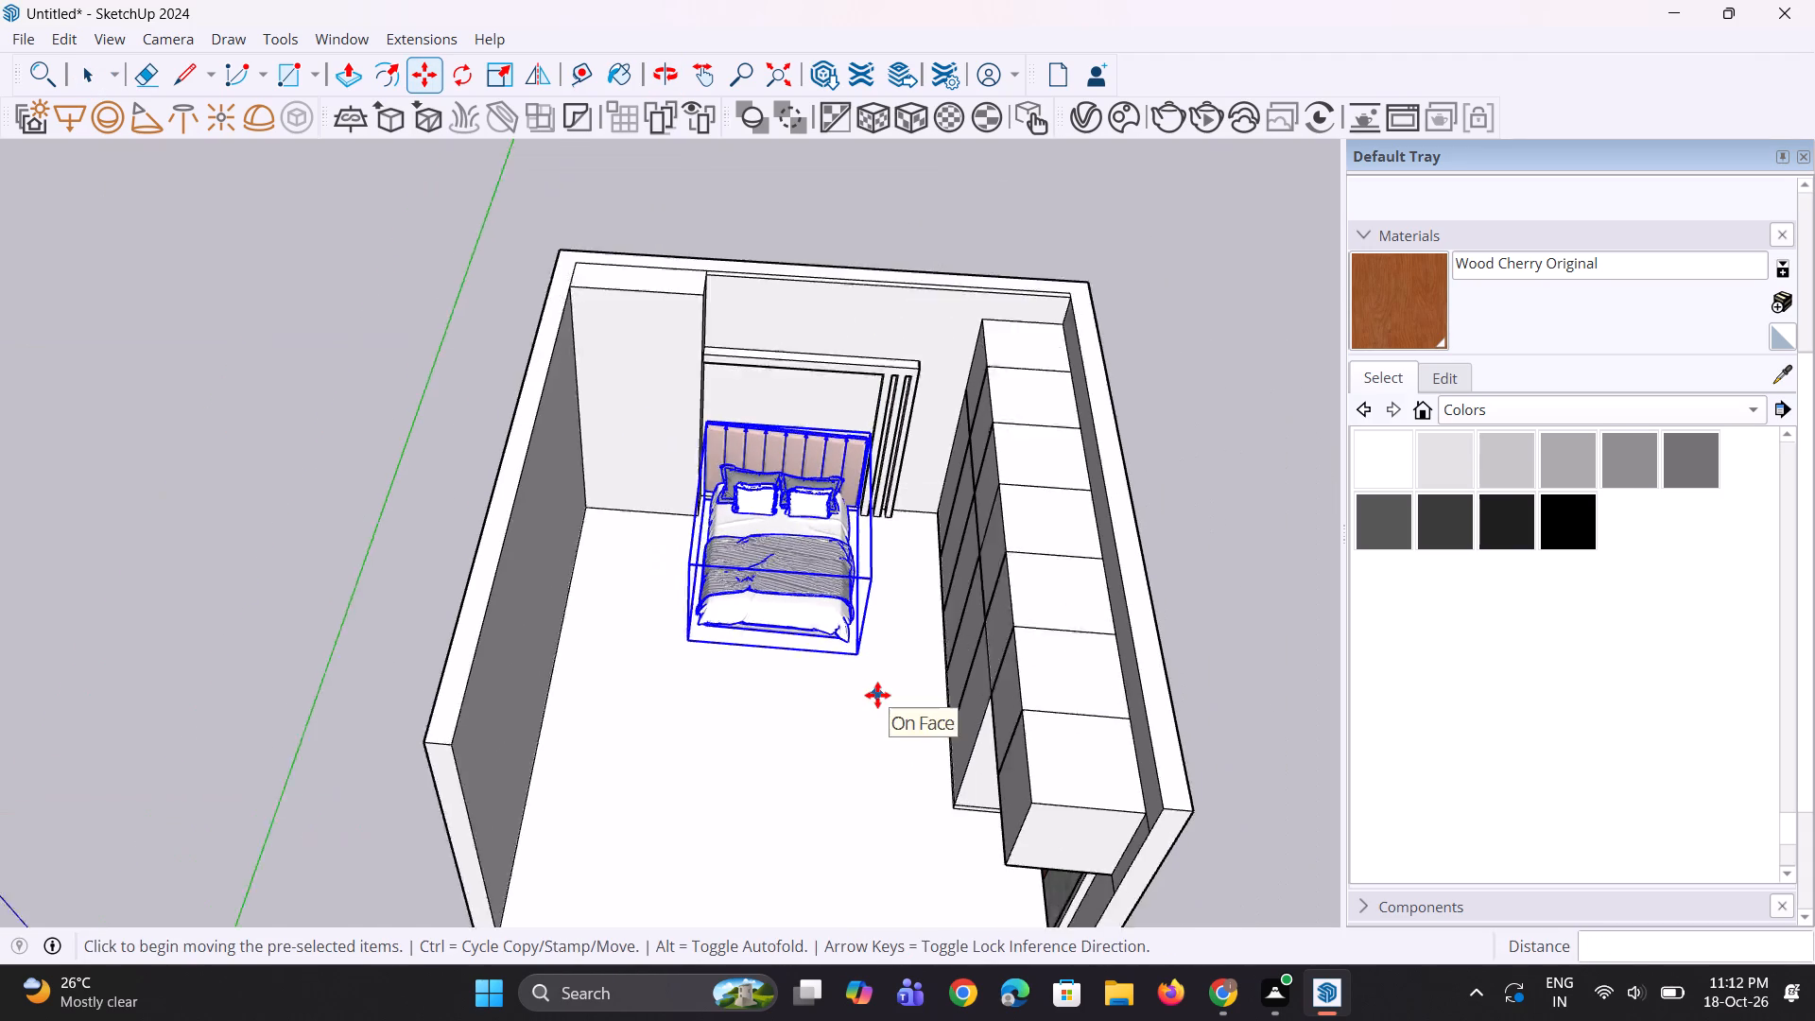
scroll(877, 695, "down", 1)
key("space")
key("space")
left_click(1137, 631)
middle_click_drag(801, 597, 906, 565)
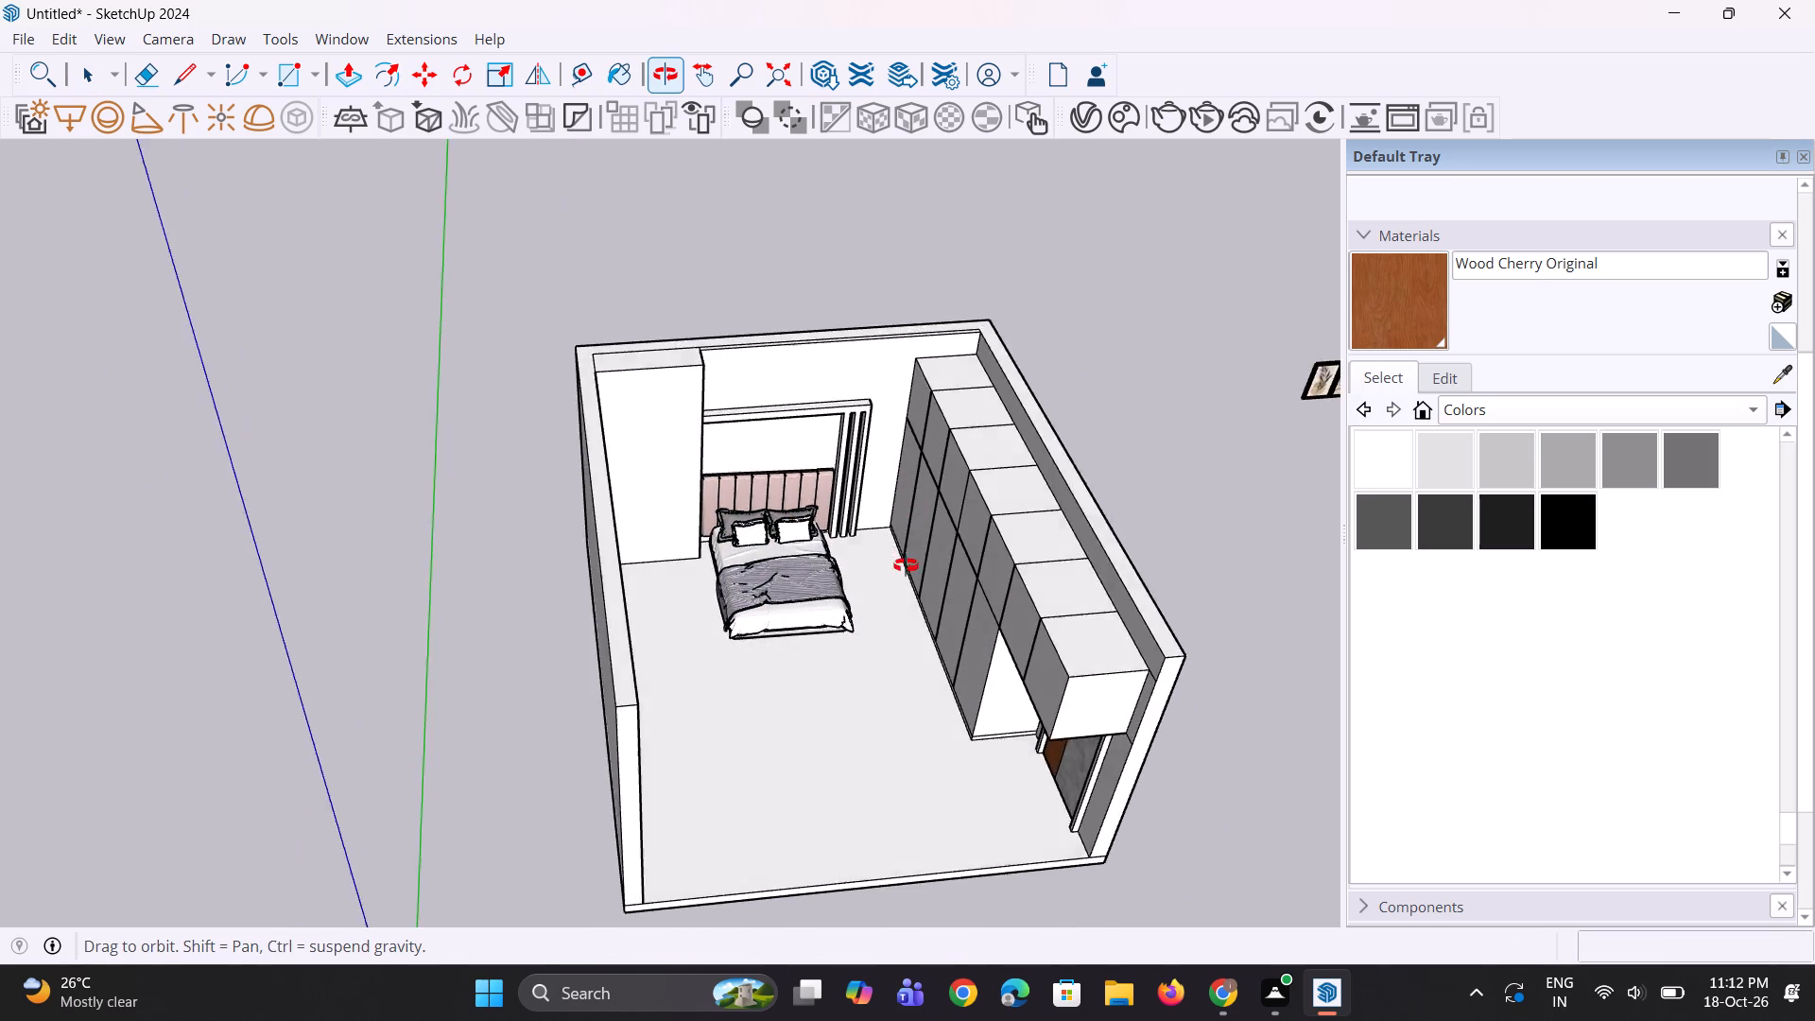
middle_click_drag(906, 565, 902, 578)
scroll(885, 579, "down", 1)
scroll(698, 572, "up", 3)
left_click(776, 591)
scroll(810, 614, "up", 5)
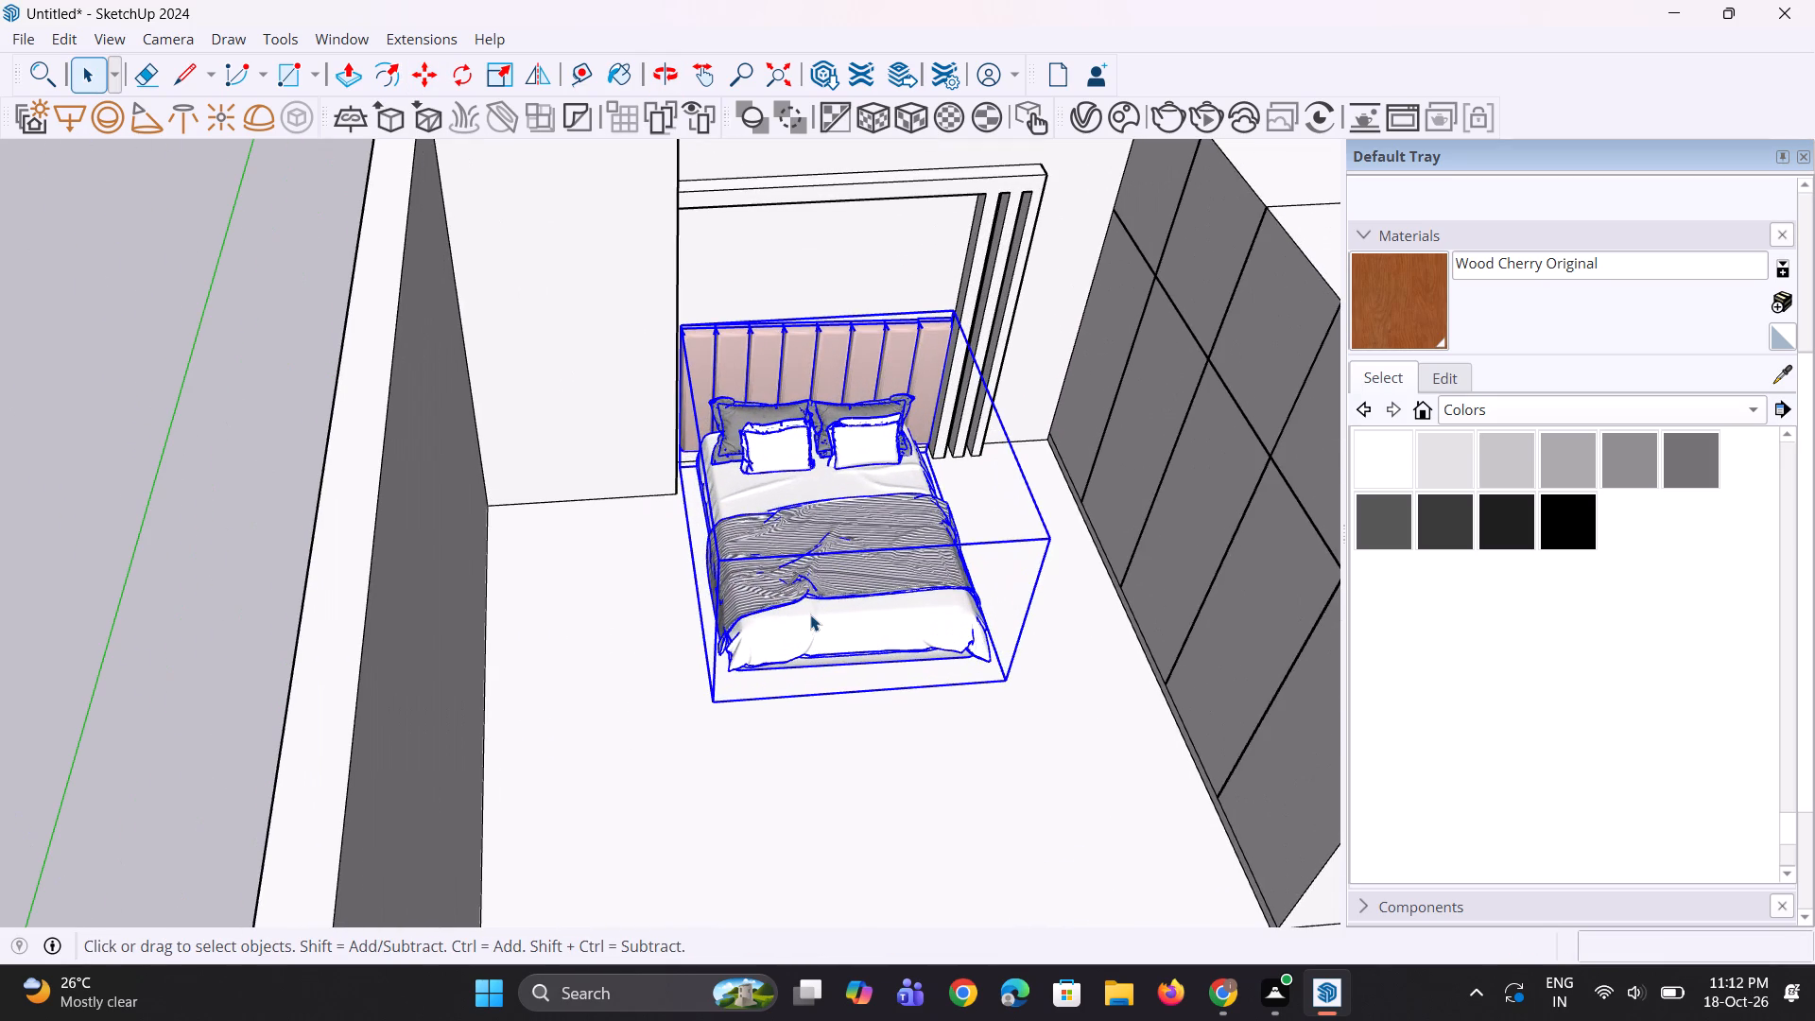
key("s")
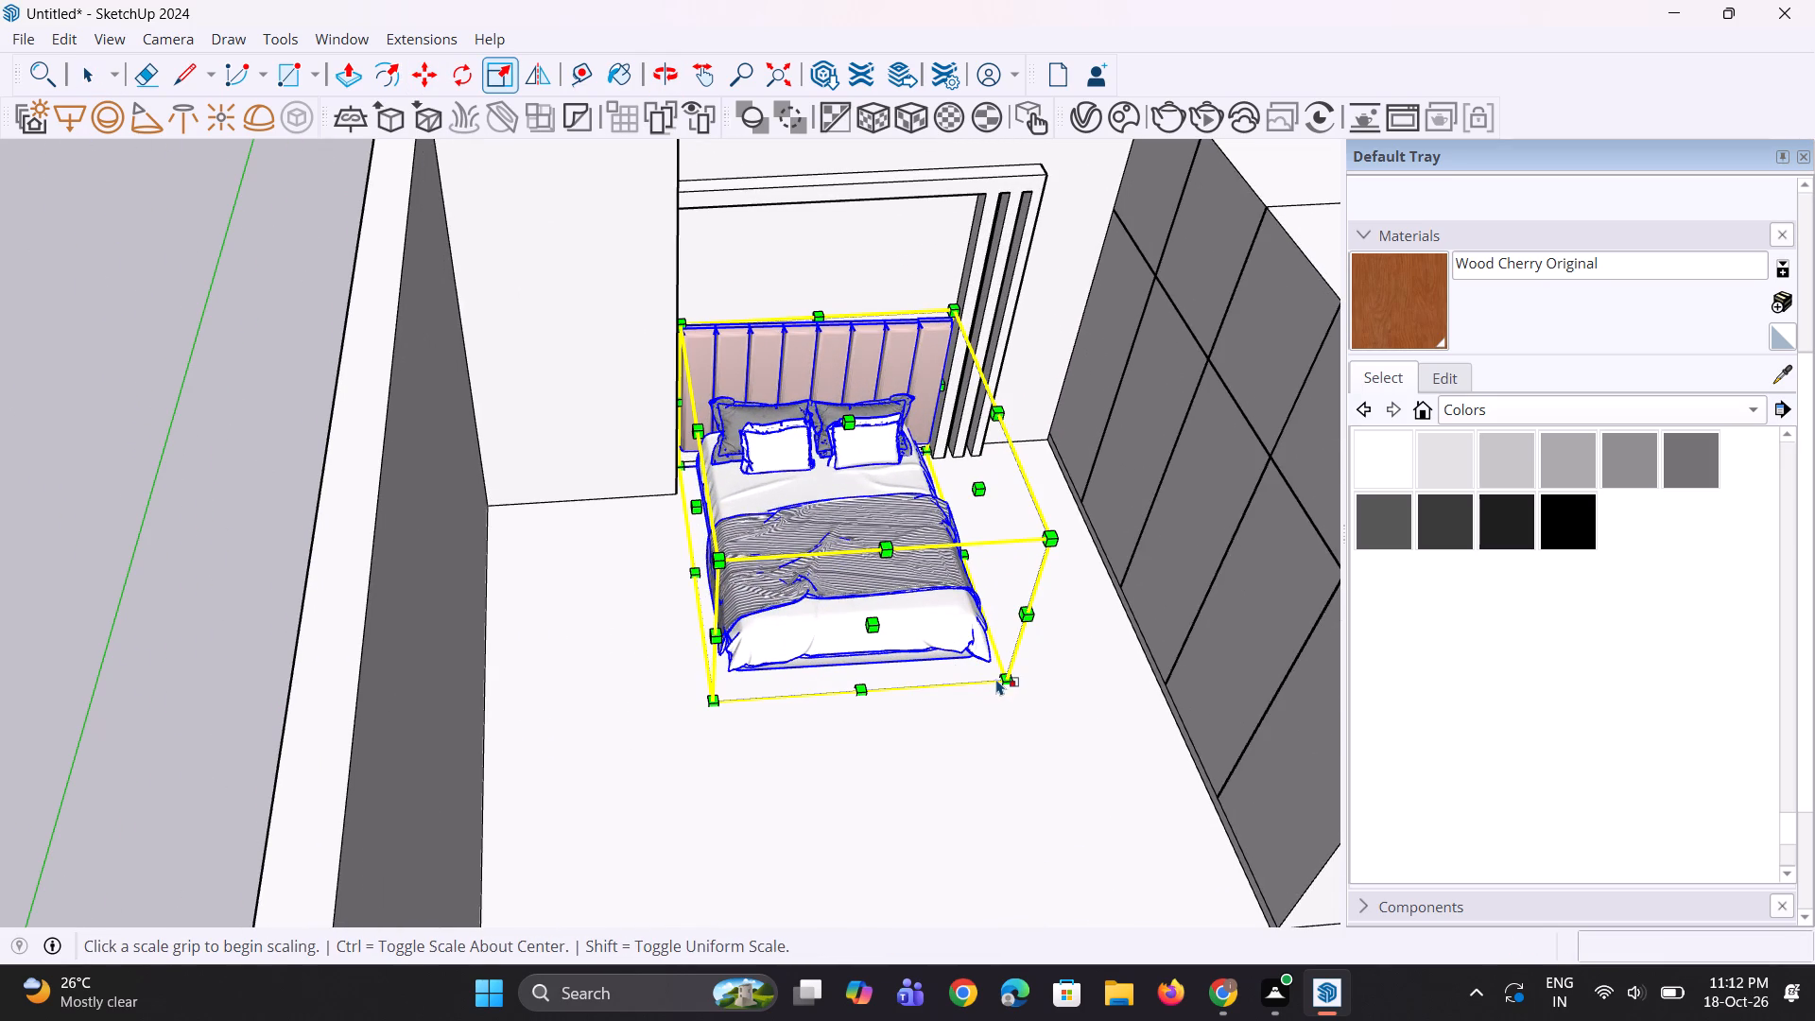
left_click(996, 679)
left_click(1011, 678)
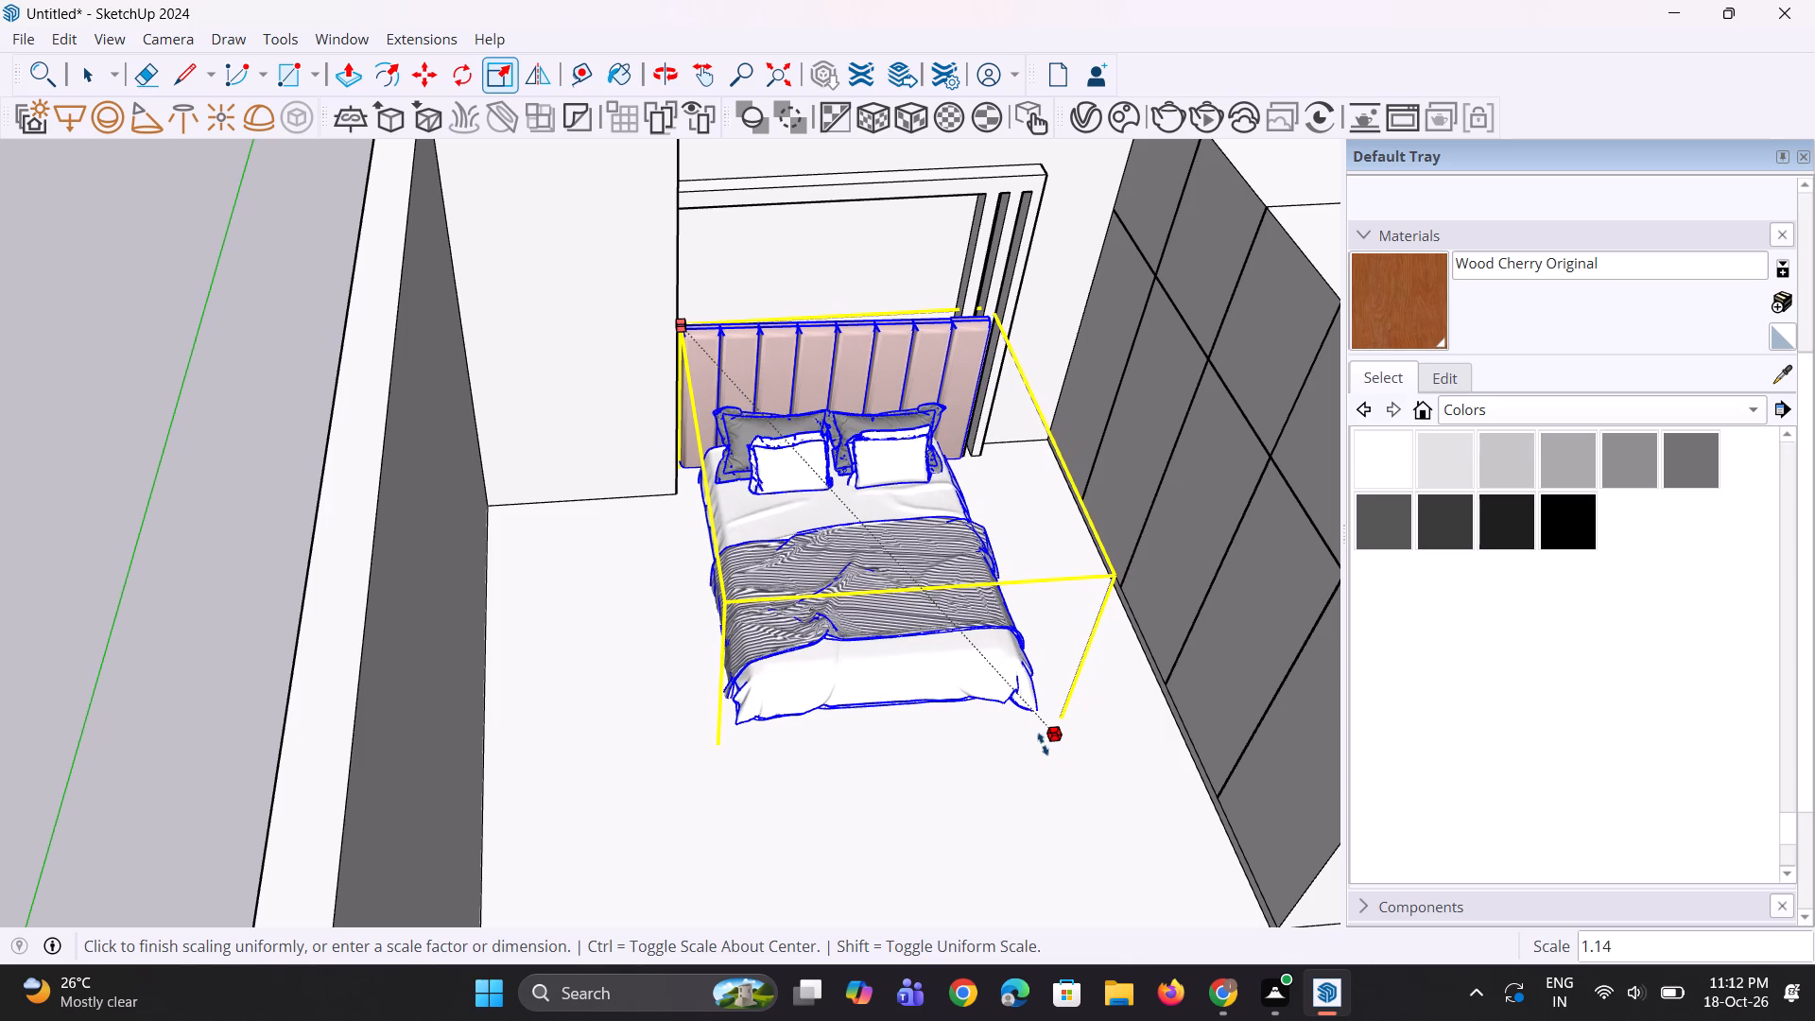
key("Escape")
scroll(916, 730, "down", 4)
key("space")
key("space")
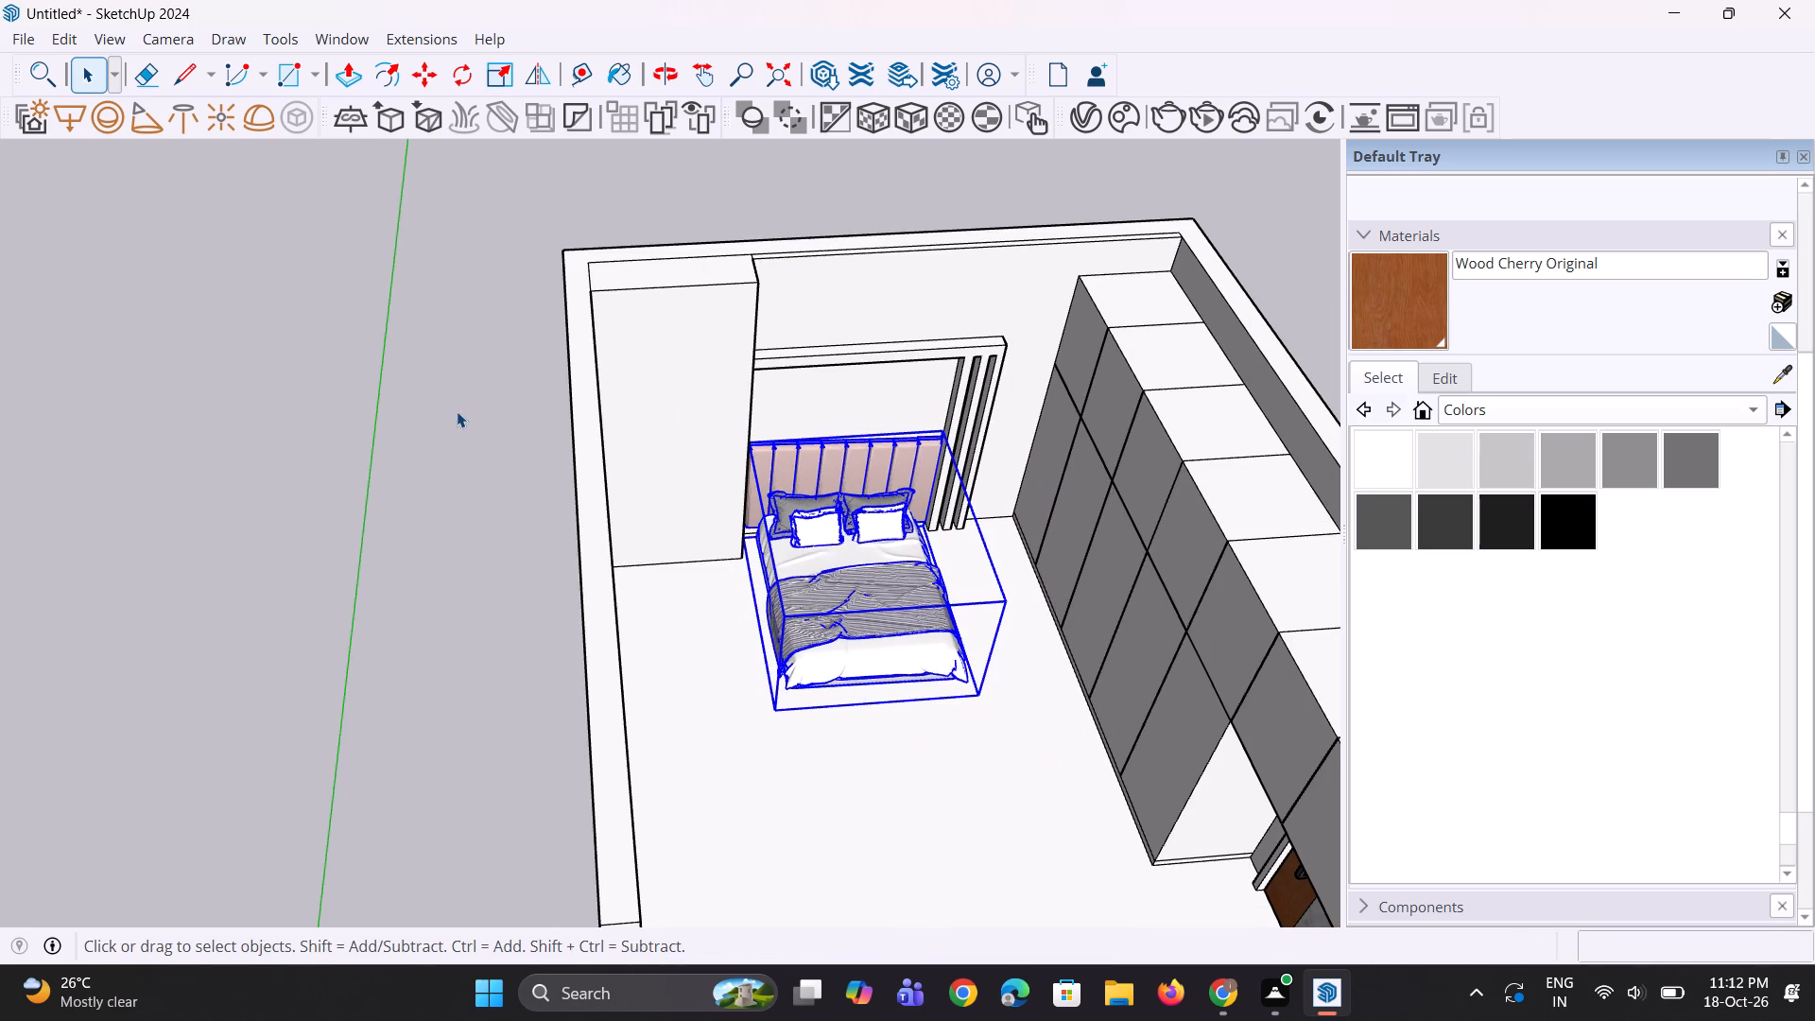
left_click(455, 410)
Move the bed about 2' 9" along the green axis, away from the window wall.
scroll(564, 614, "down", 4)
middle_click_drag(768, 721, 773, 703)
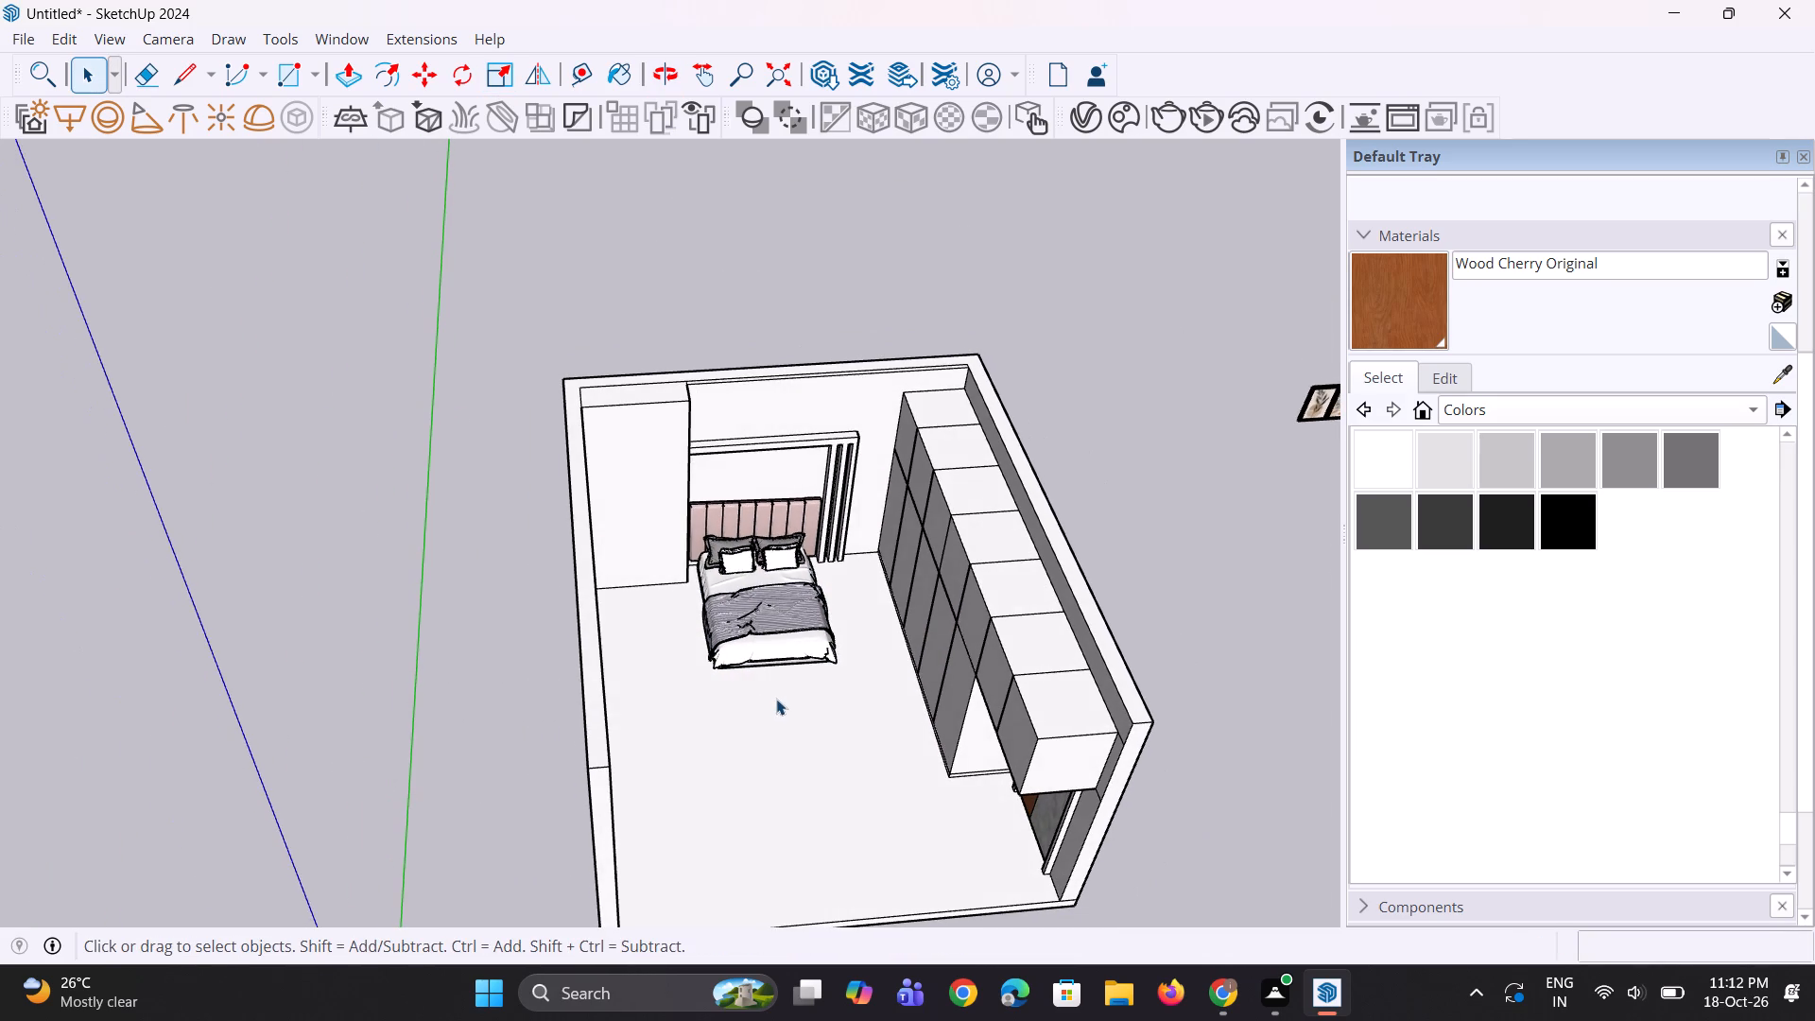
scroll(776, 694, "up", 8)
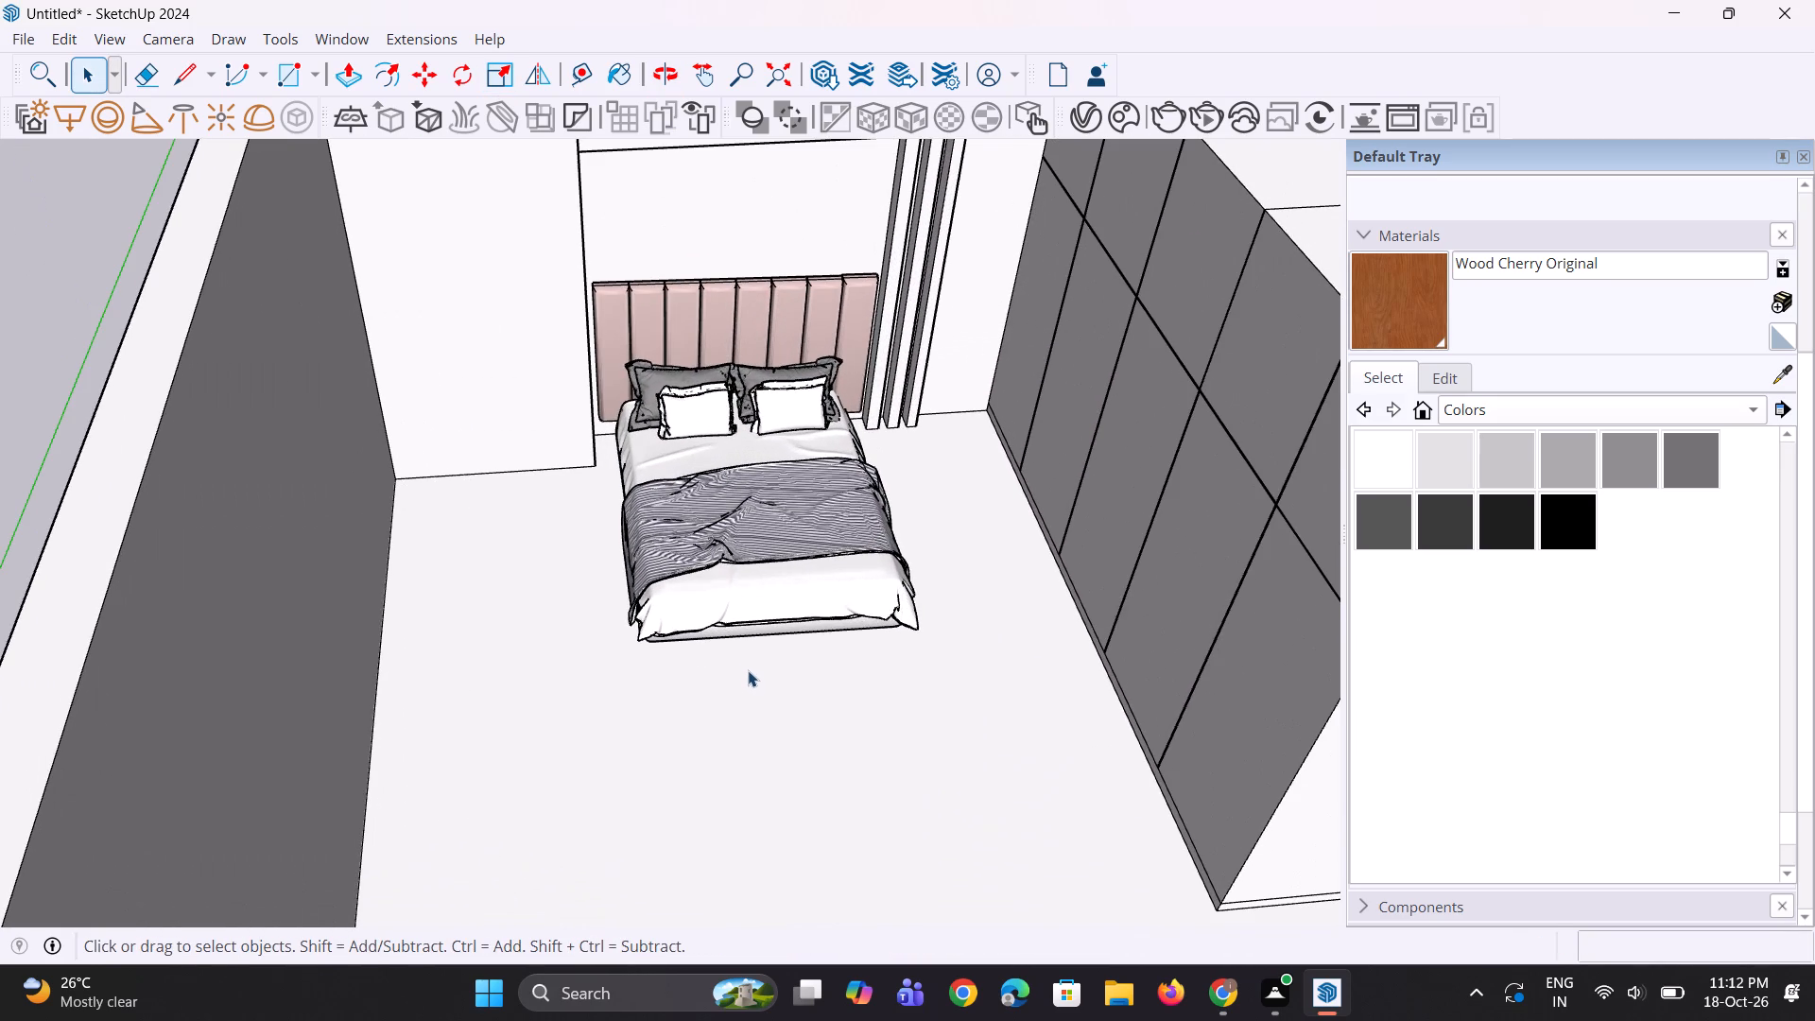
left_click(731, 633)
key("m")
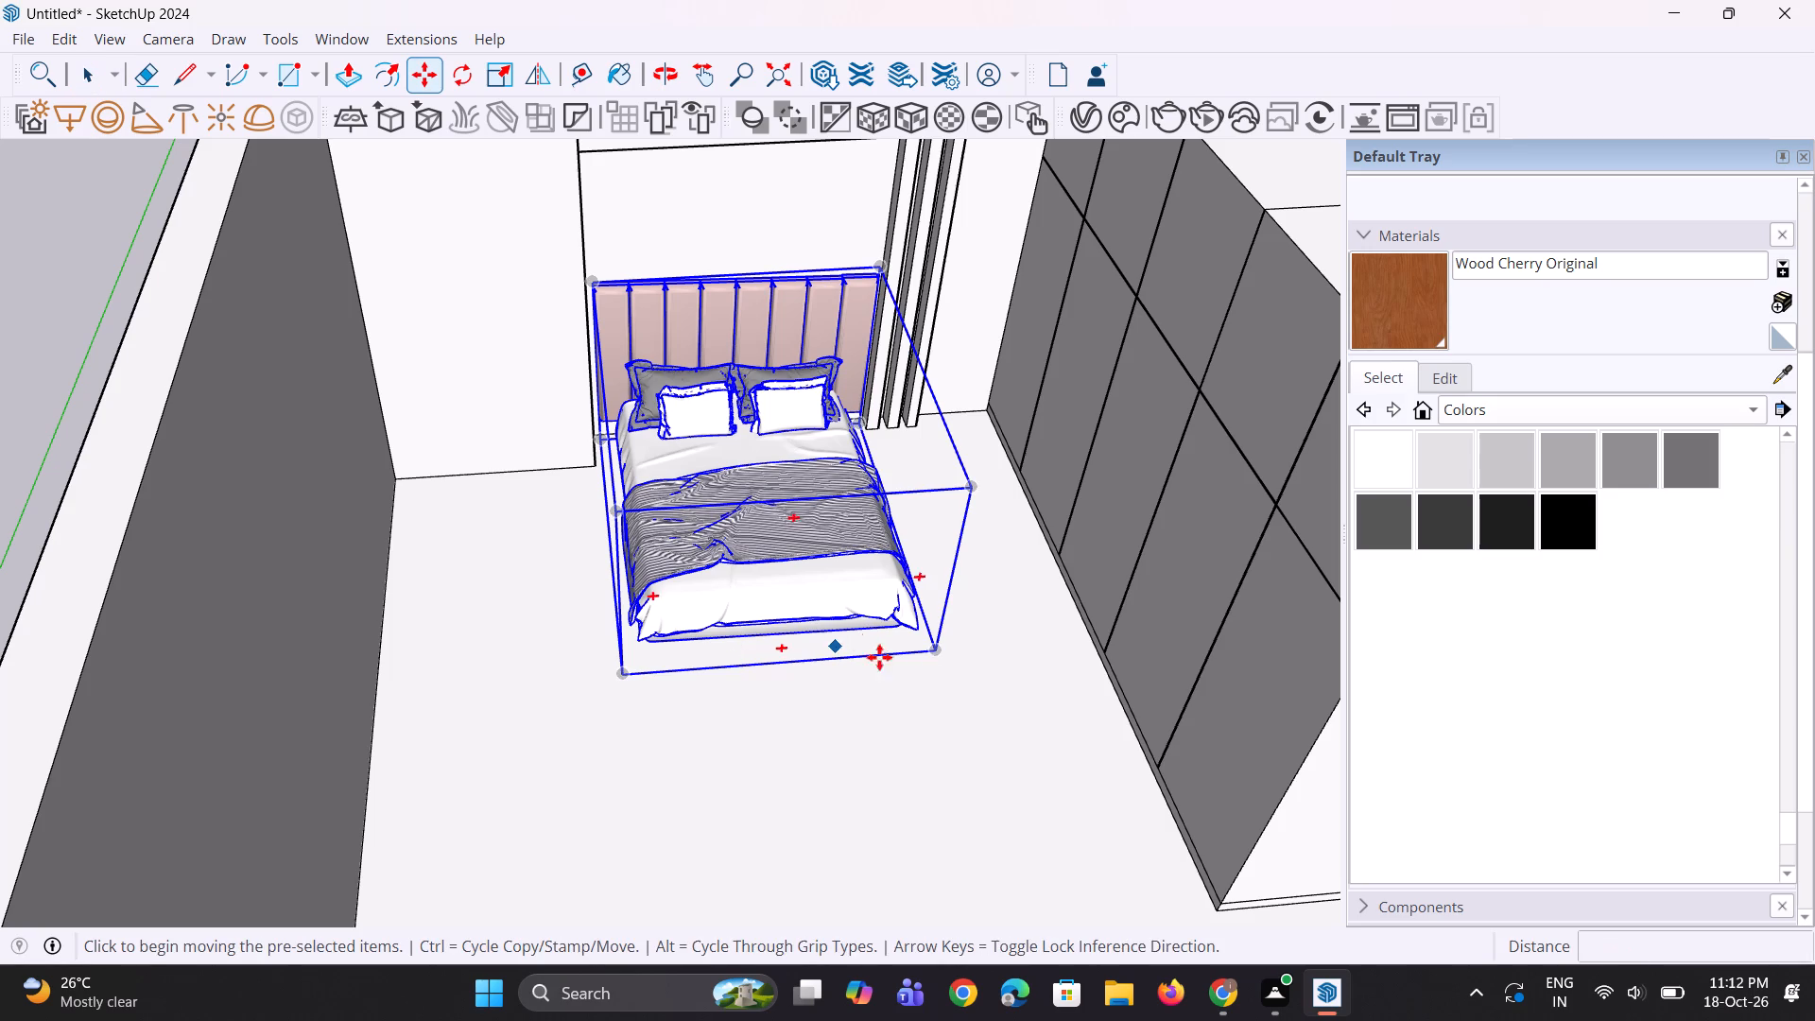
left_click(934, 651)
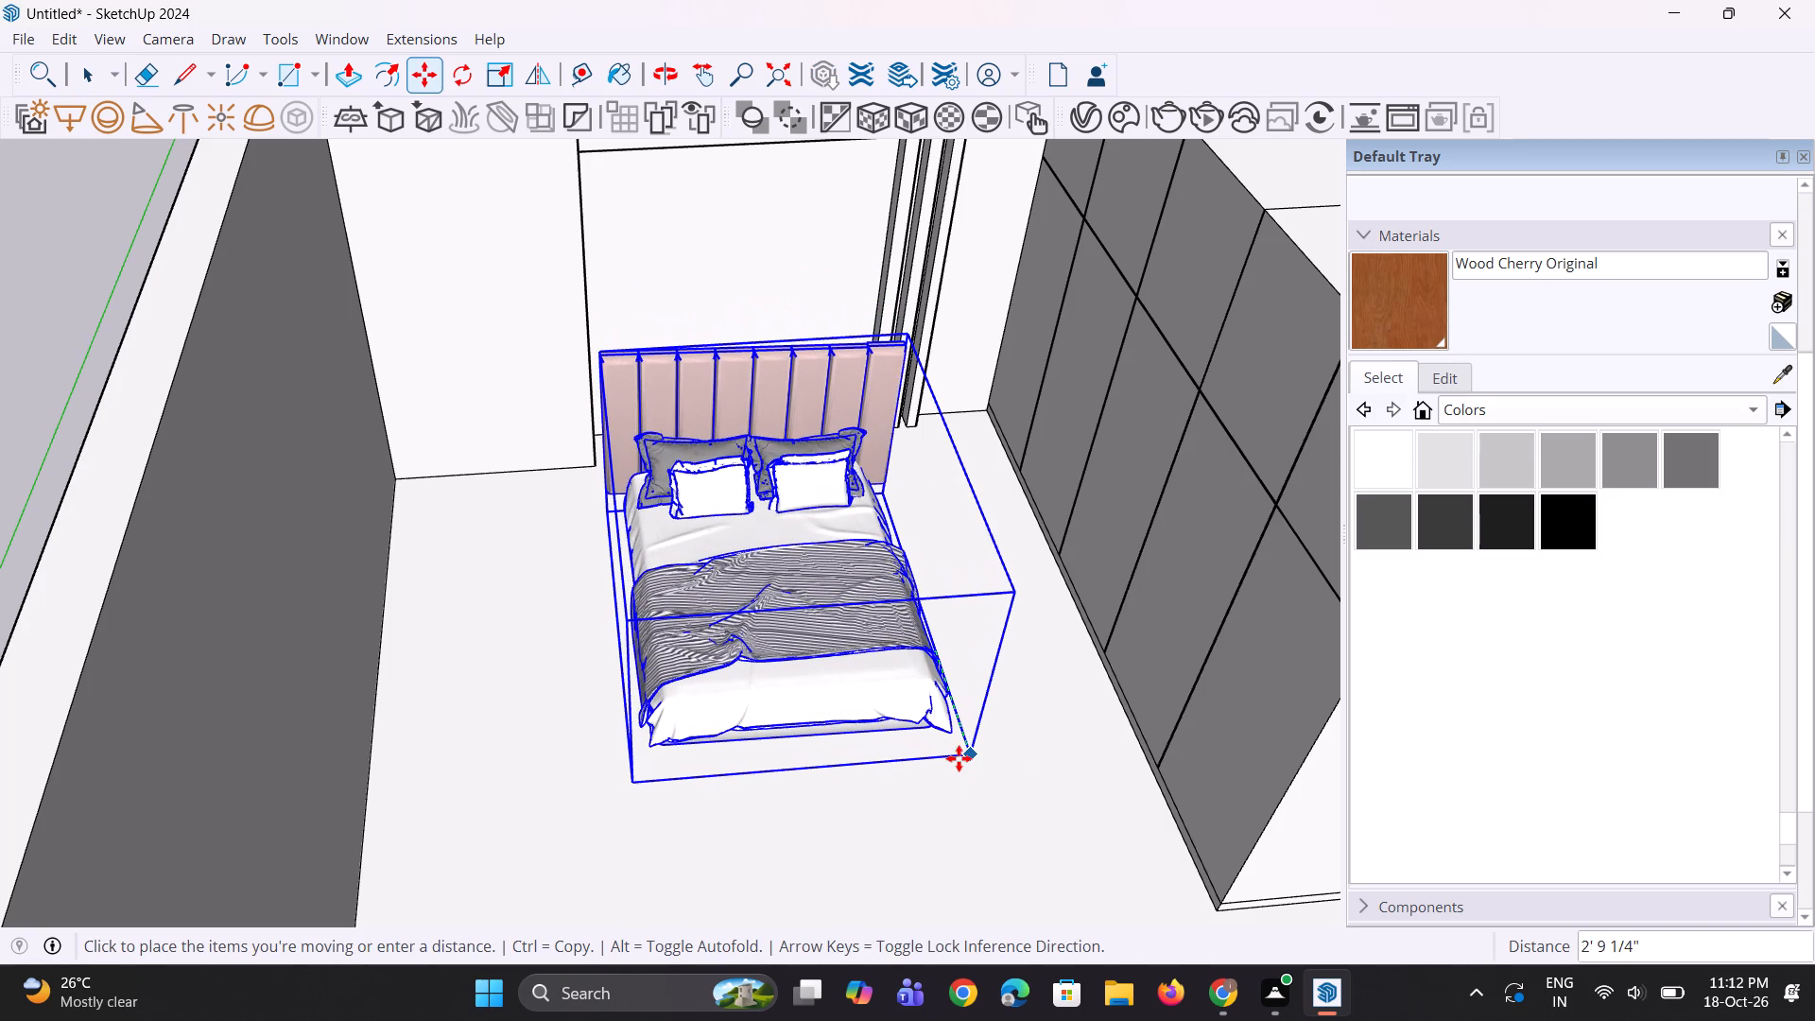
left_click(959, 758)
Widen the bed on the side away from the wardrobe, scaling it along the red axis to about 1.16.
middle_click_drag(601, 723, 782, 785)
key("s")
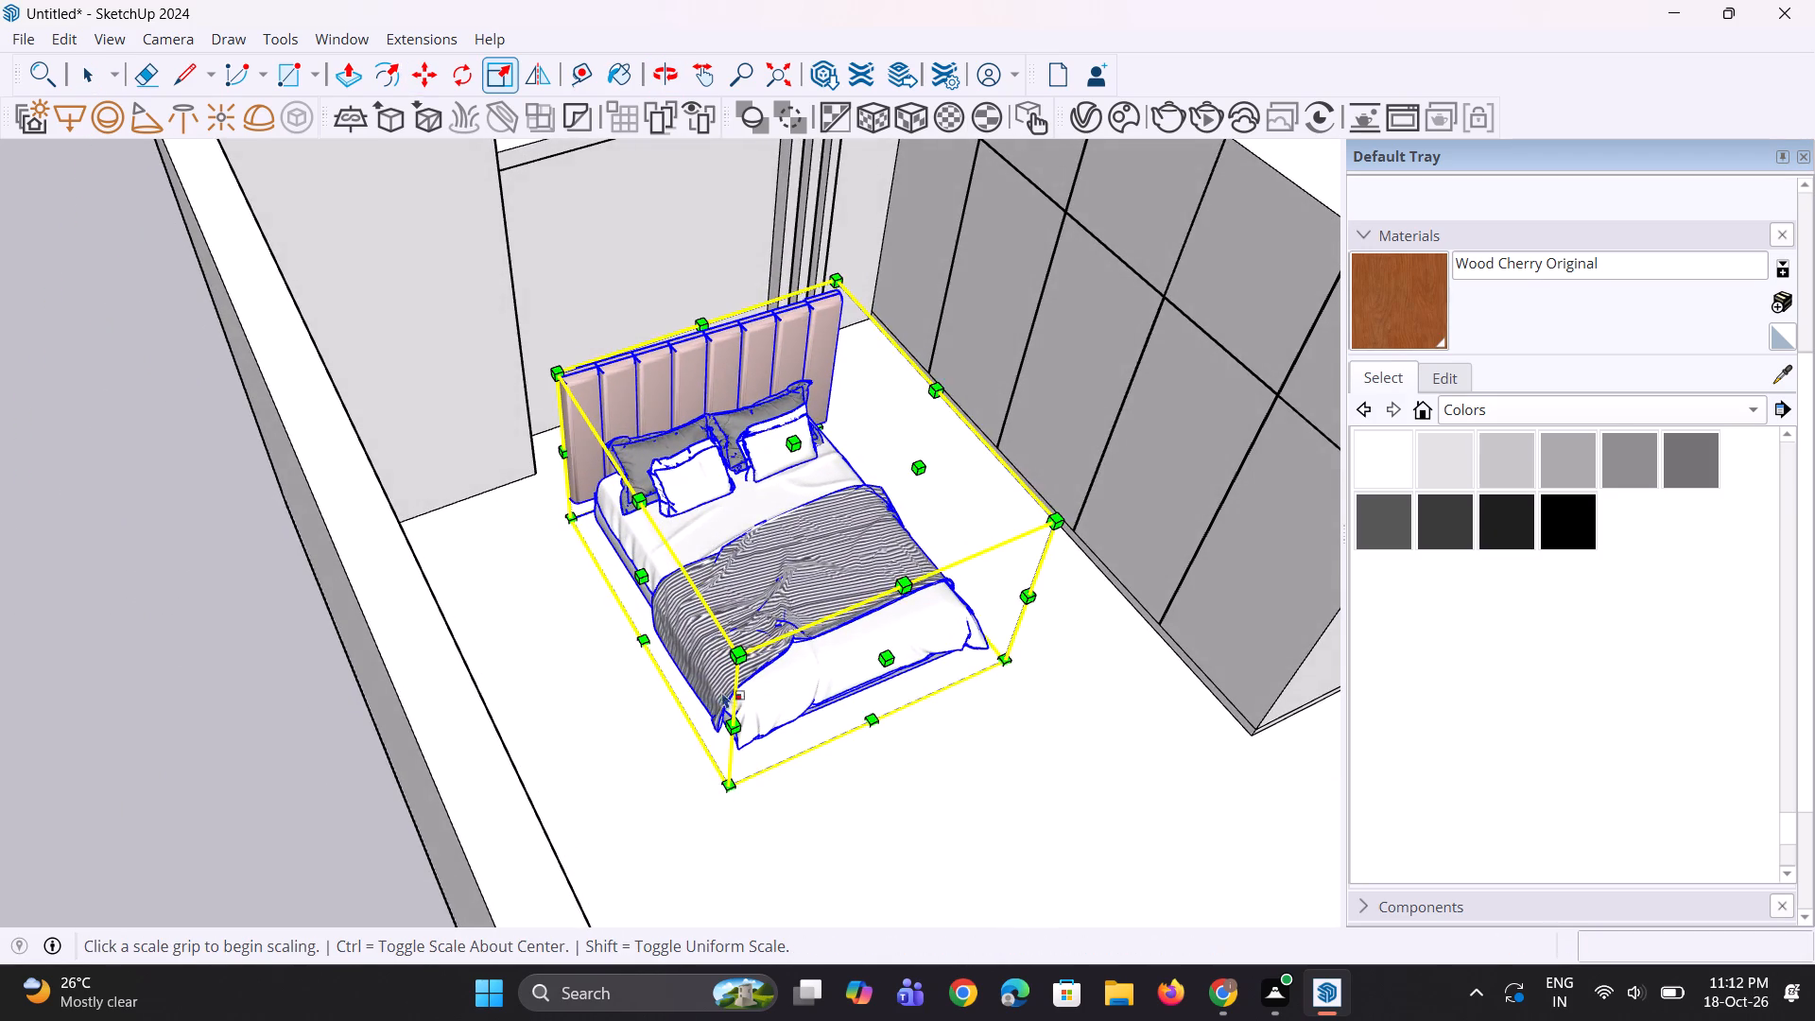
scroll(692, 676, "up", 2)
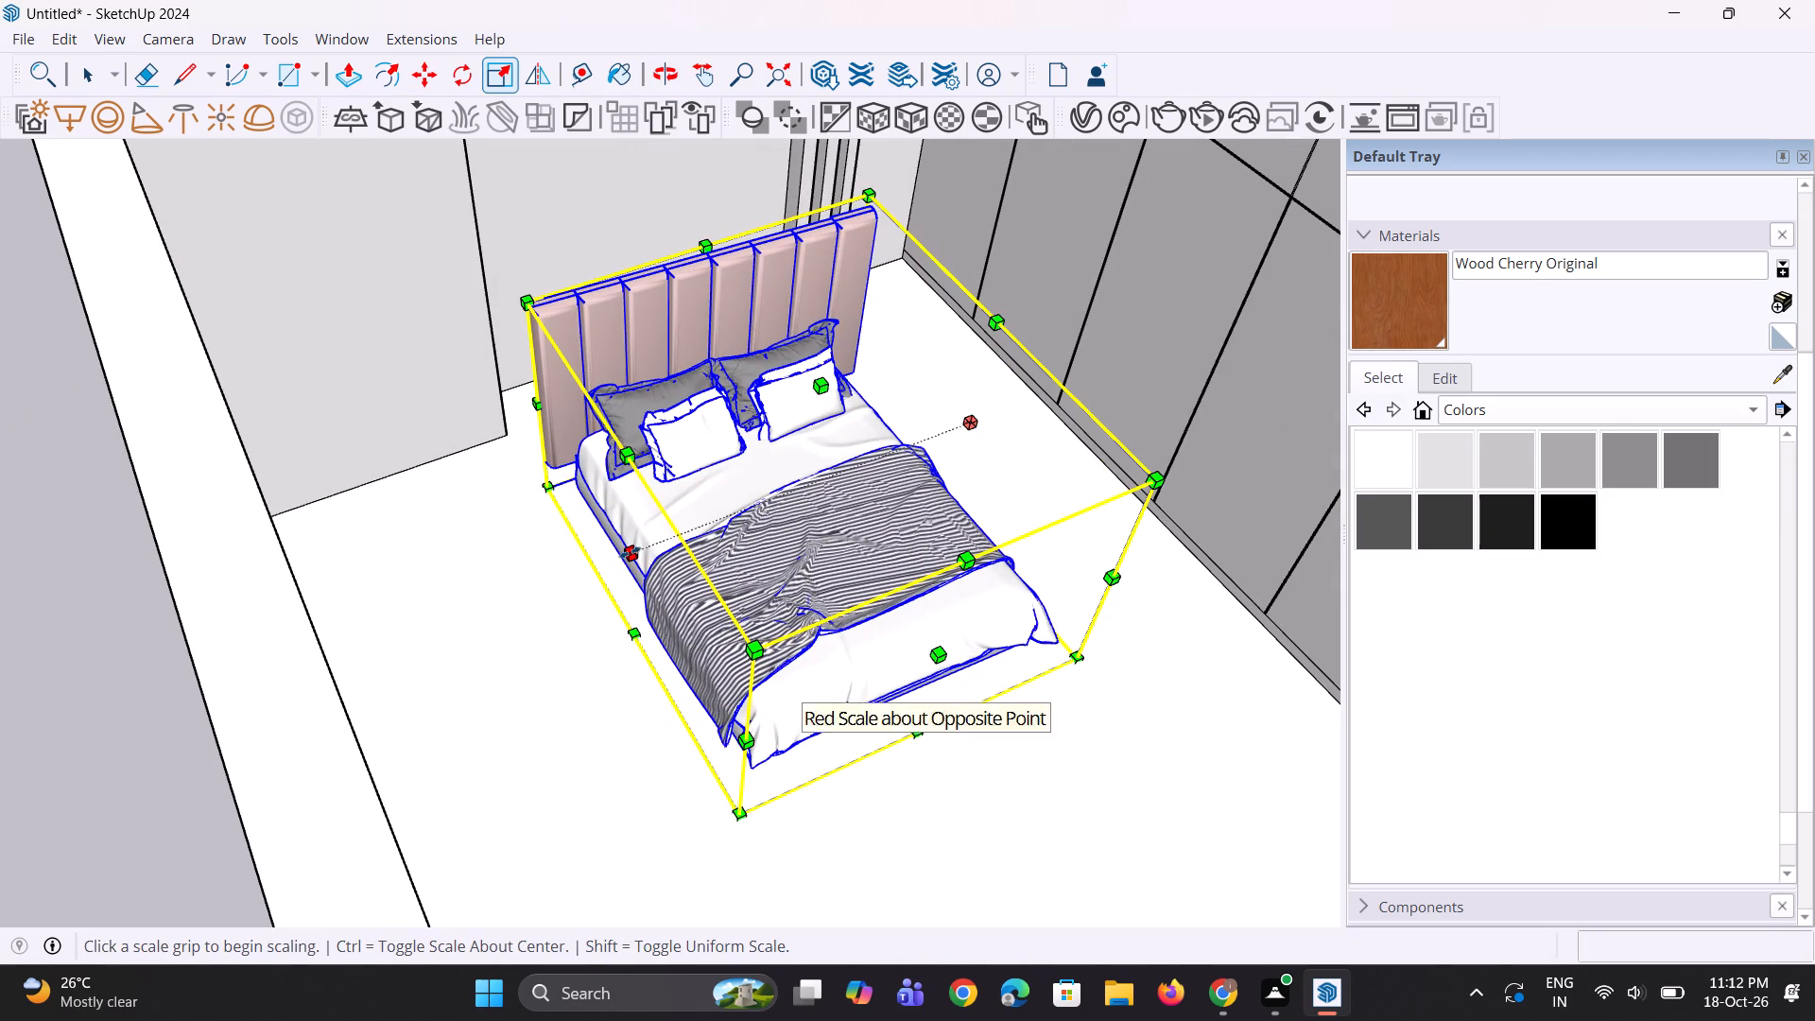
left_click(630, 552)
left_click(569, 566)
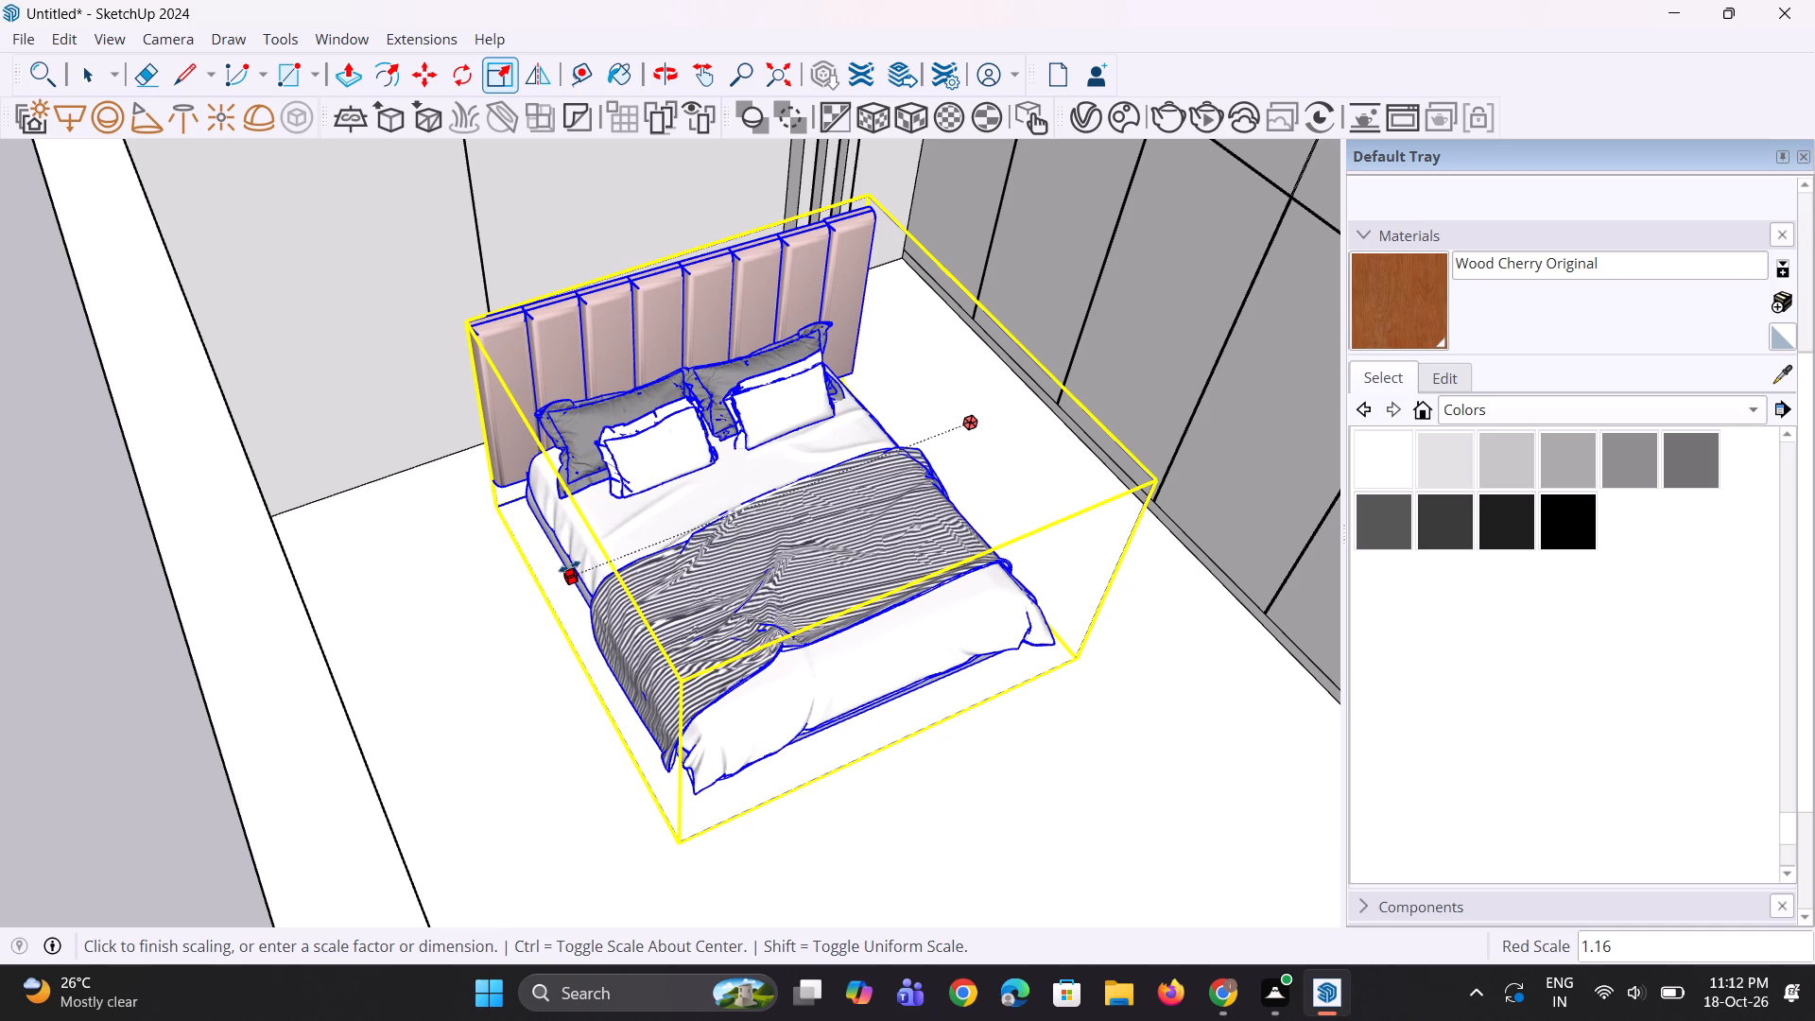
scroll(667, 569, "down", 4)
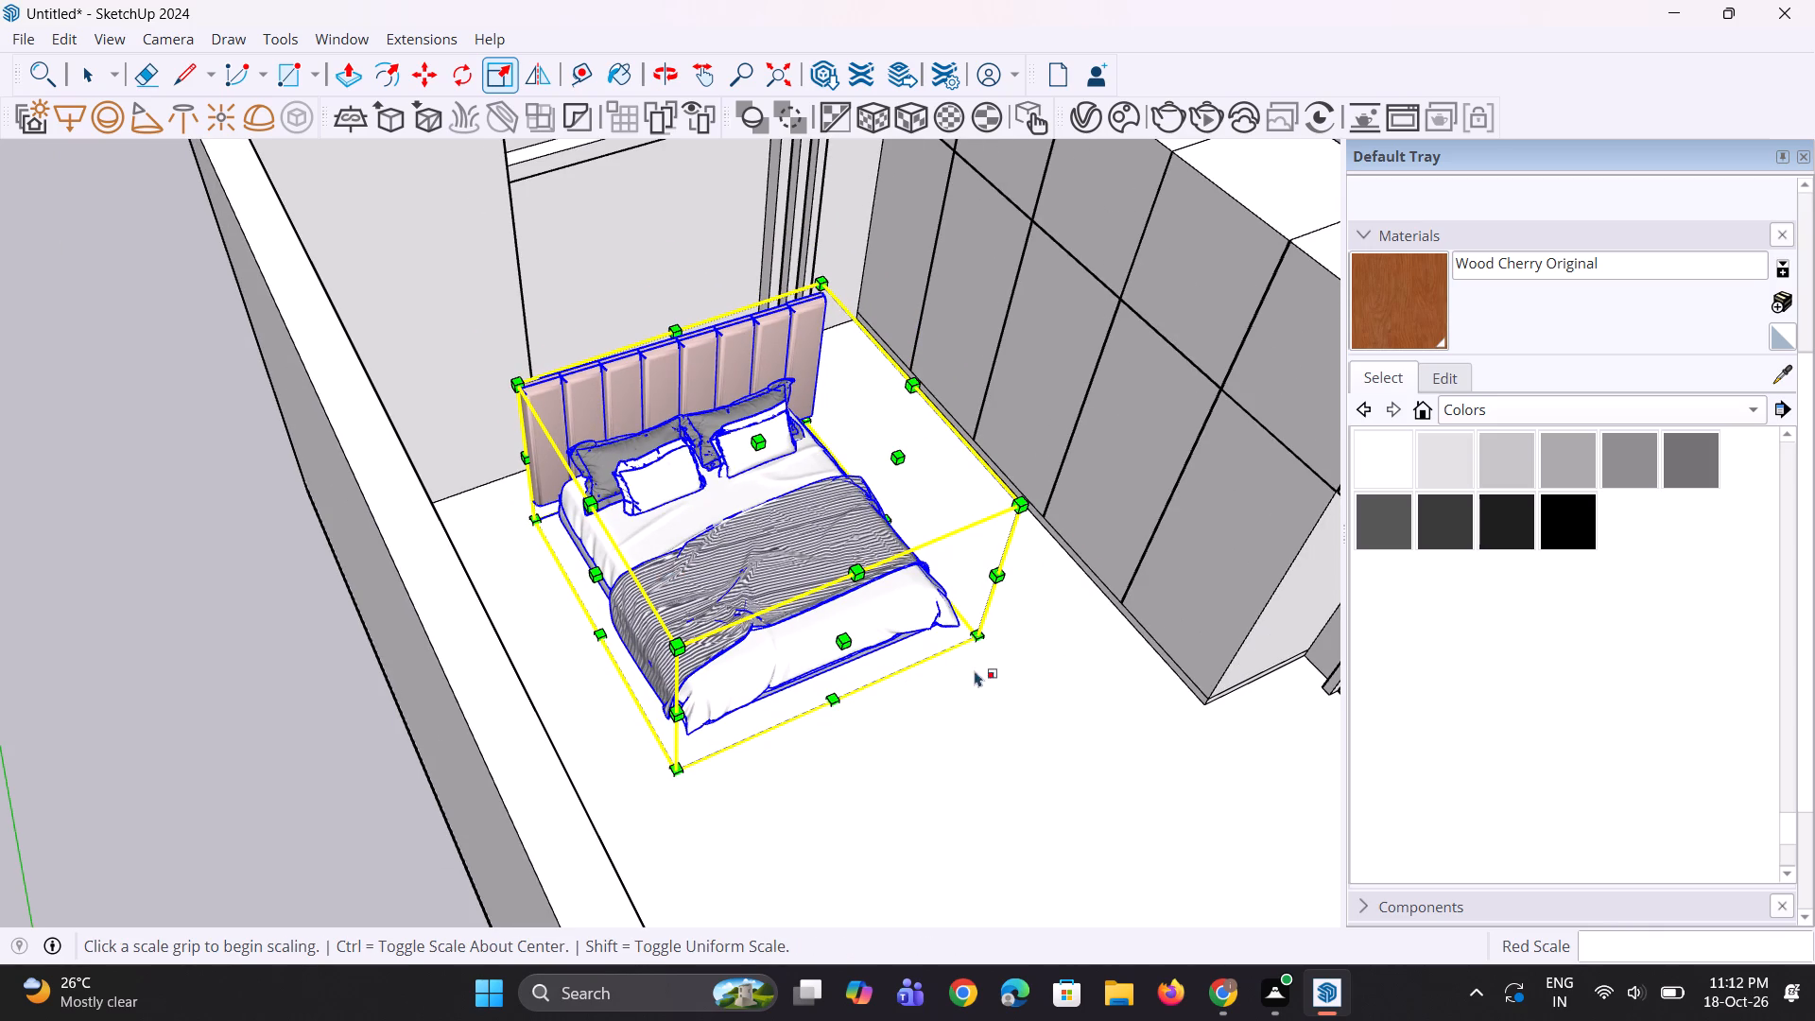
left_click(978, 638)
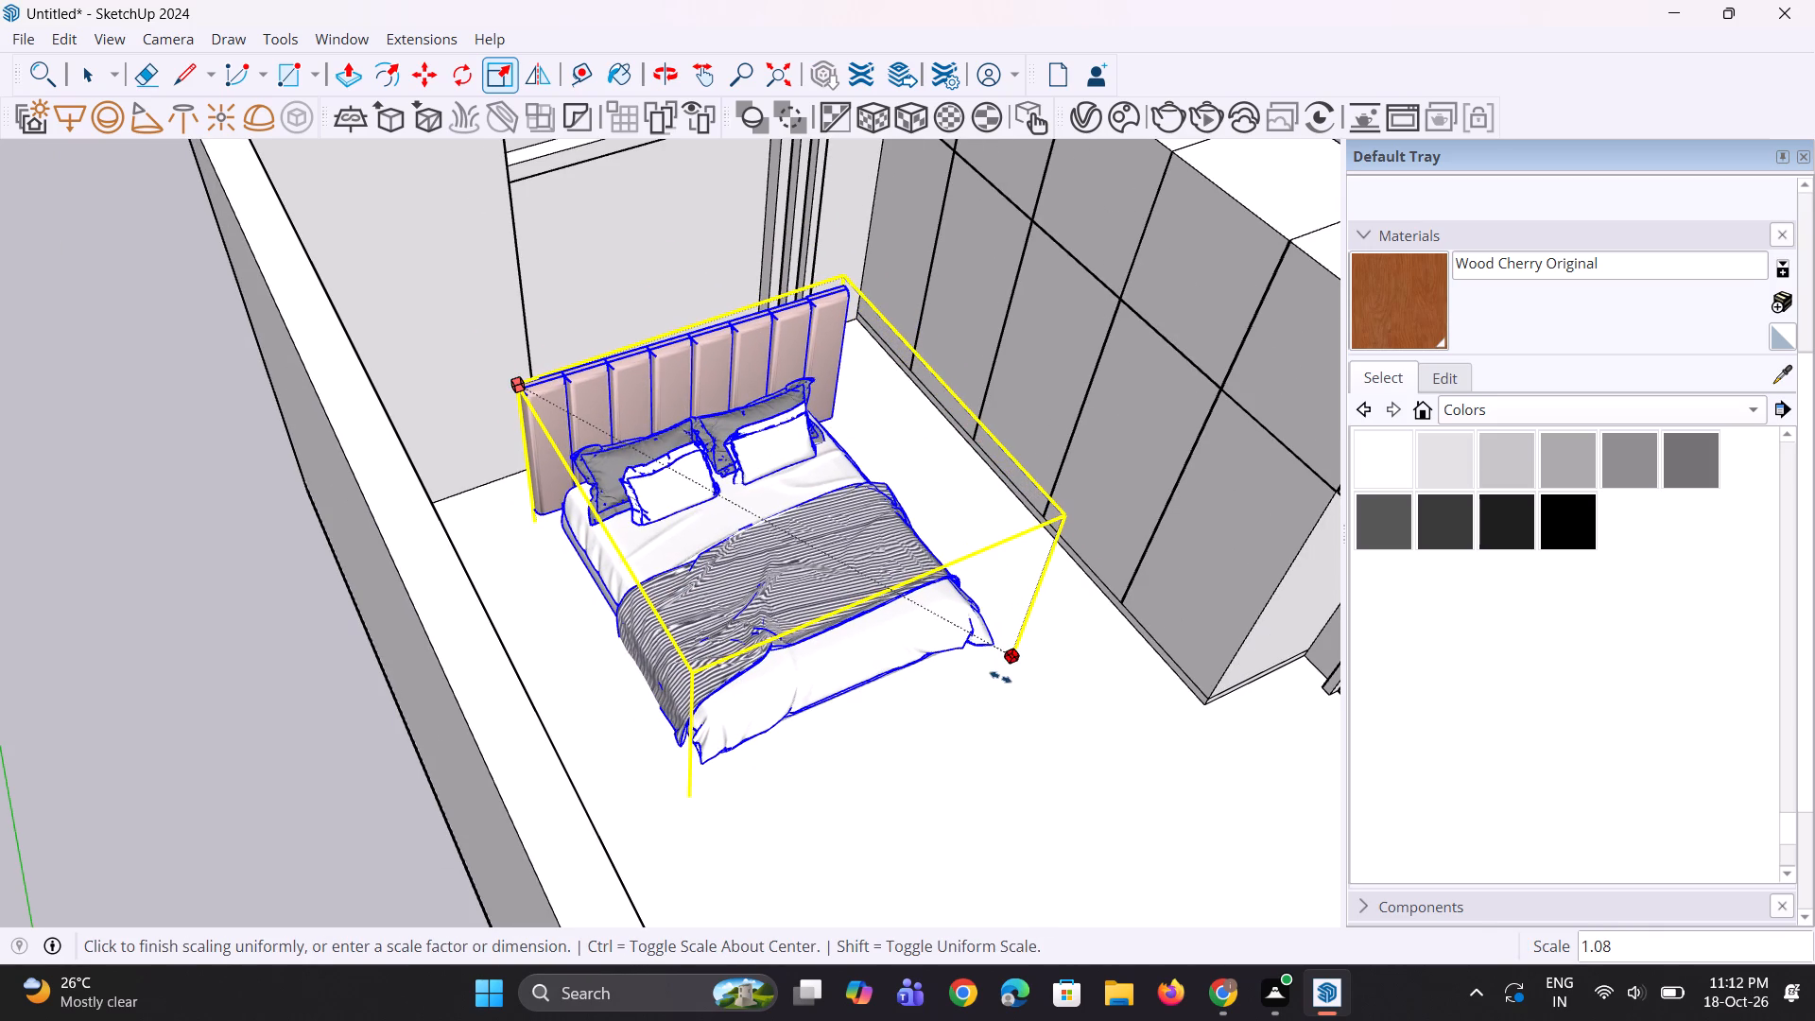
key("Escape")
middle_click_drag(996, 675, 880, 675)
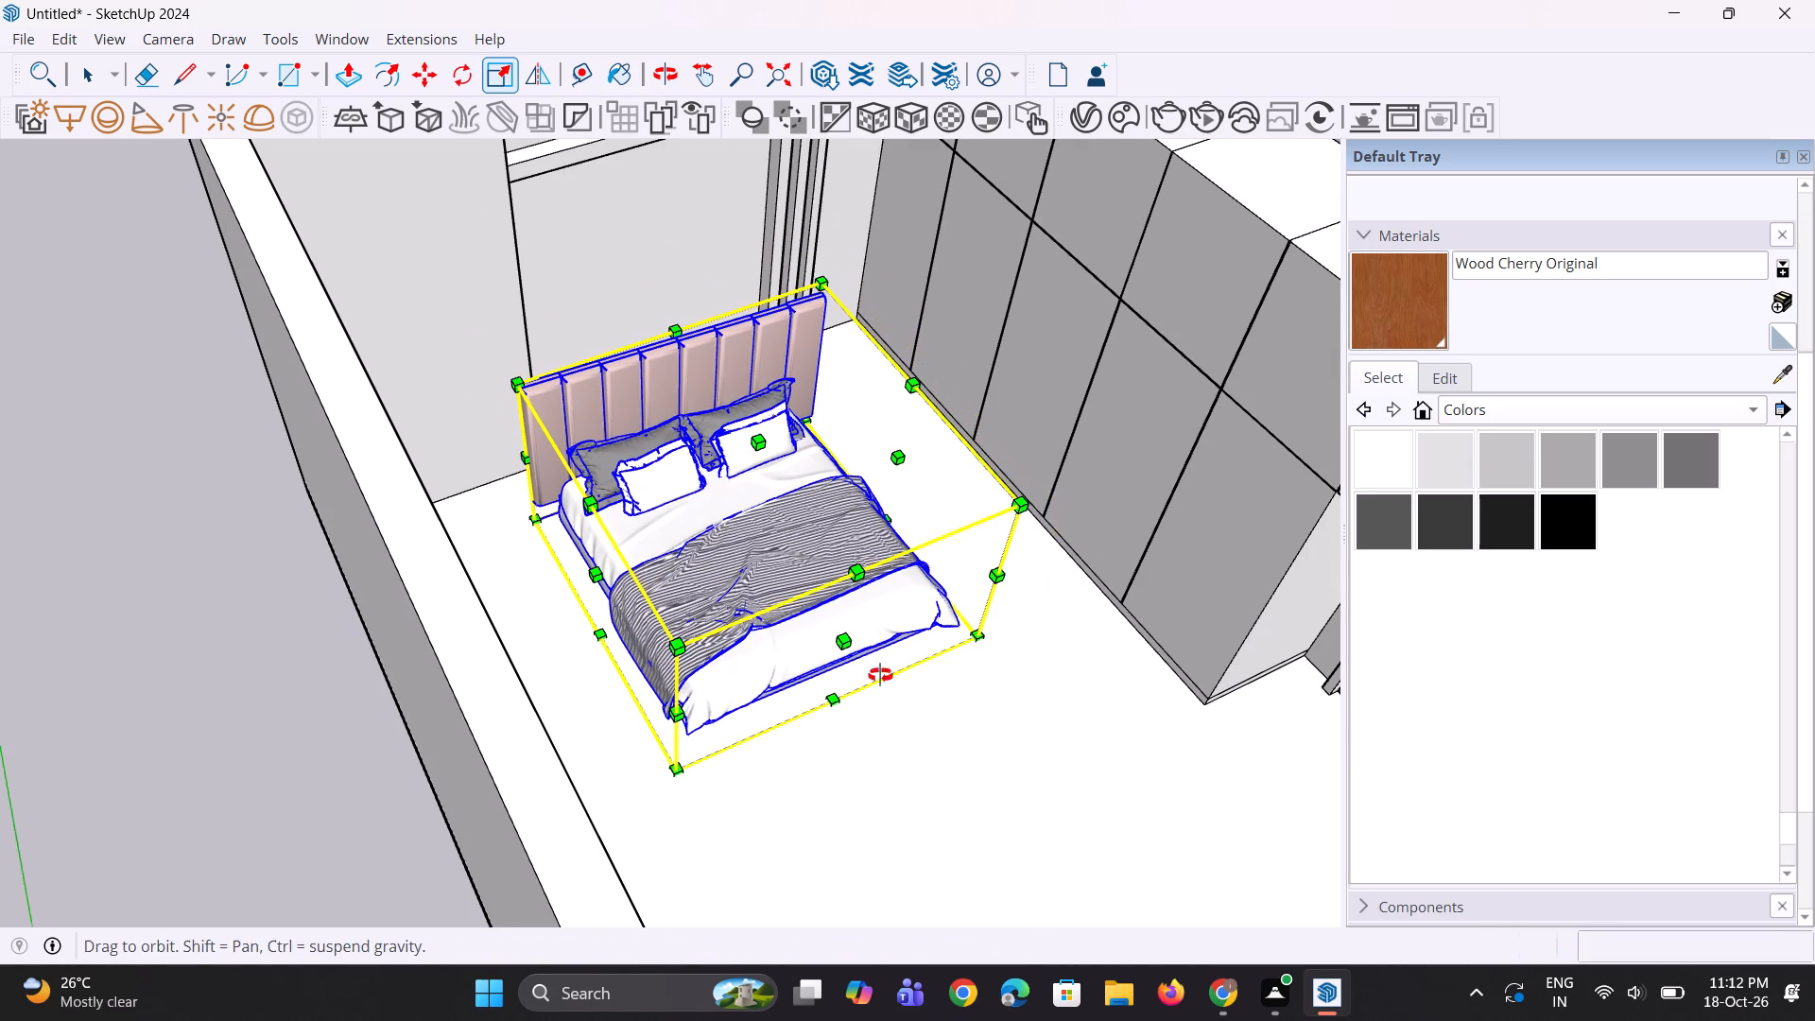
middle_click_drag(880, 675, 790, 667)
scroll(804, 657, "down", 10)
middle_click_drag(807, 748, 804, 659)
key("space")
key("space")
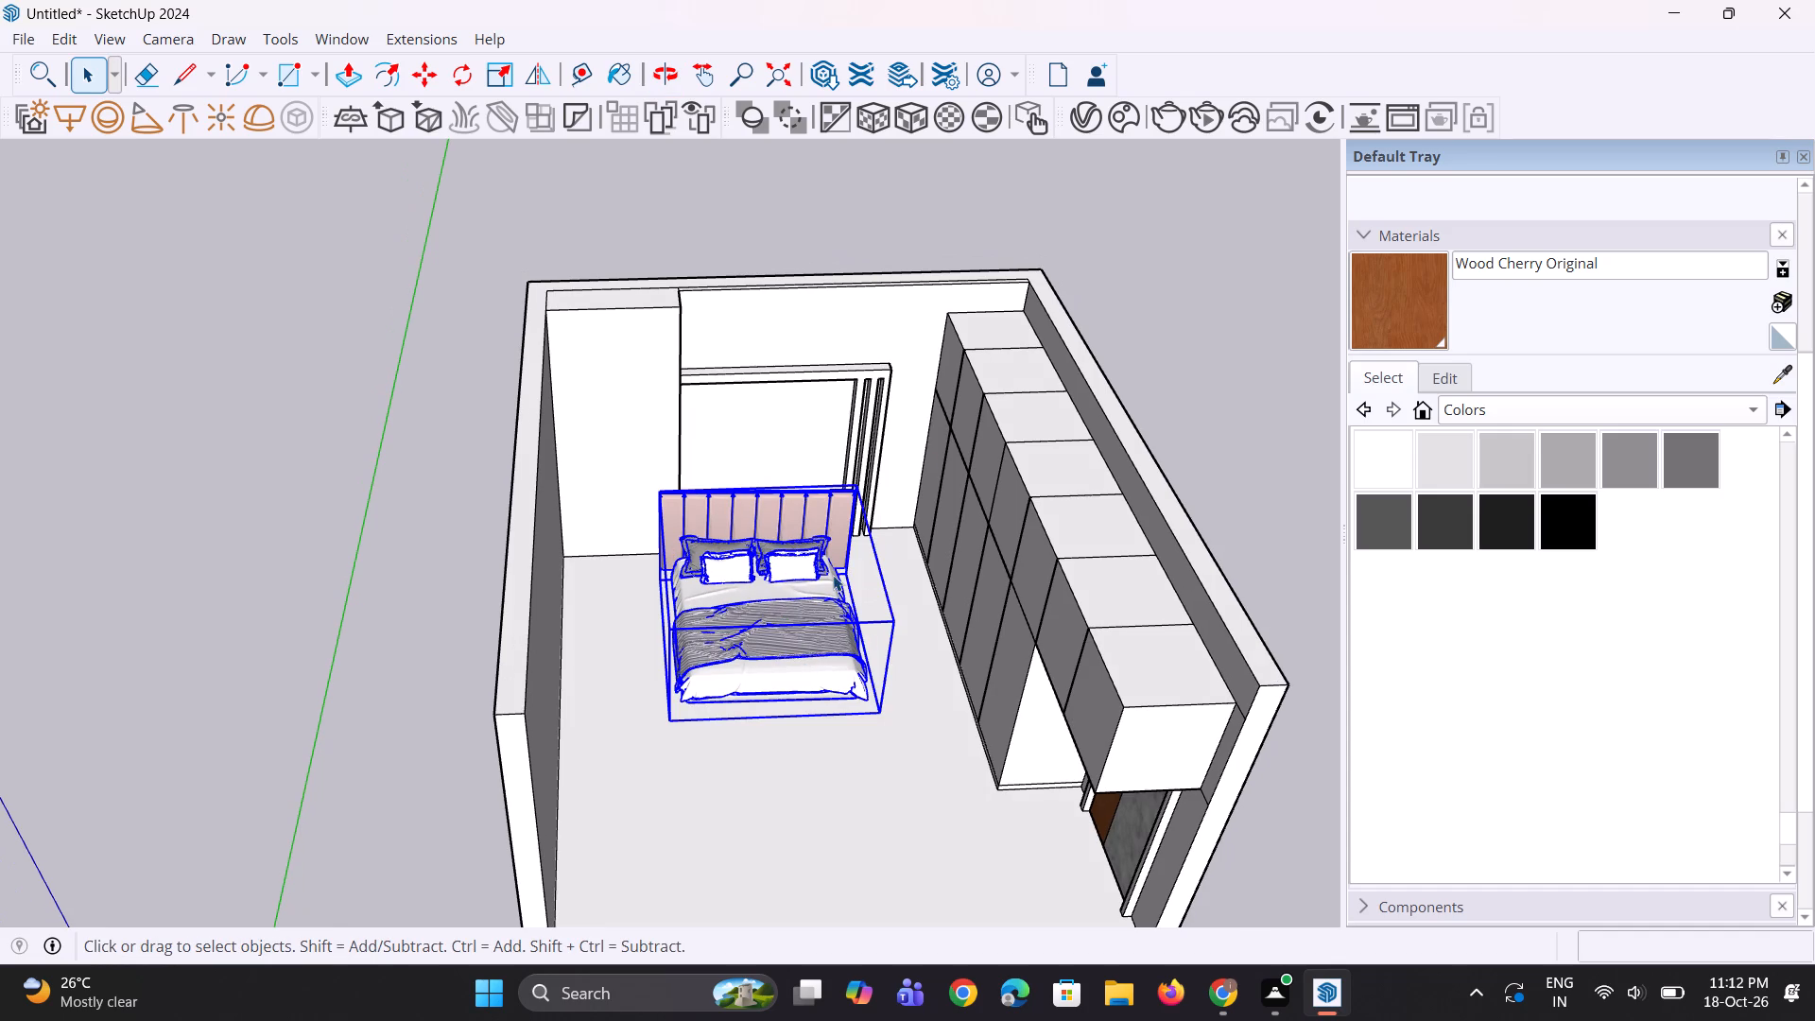
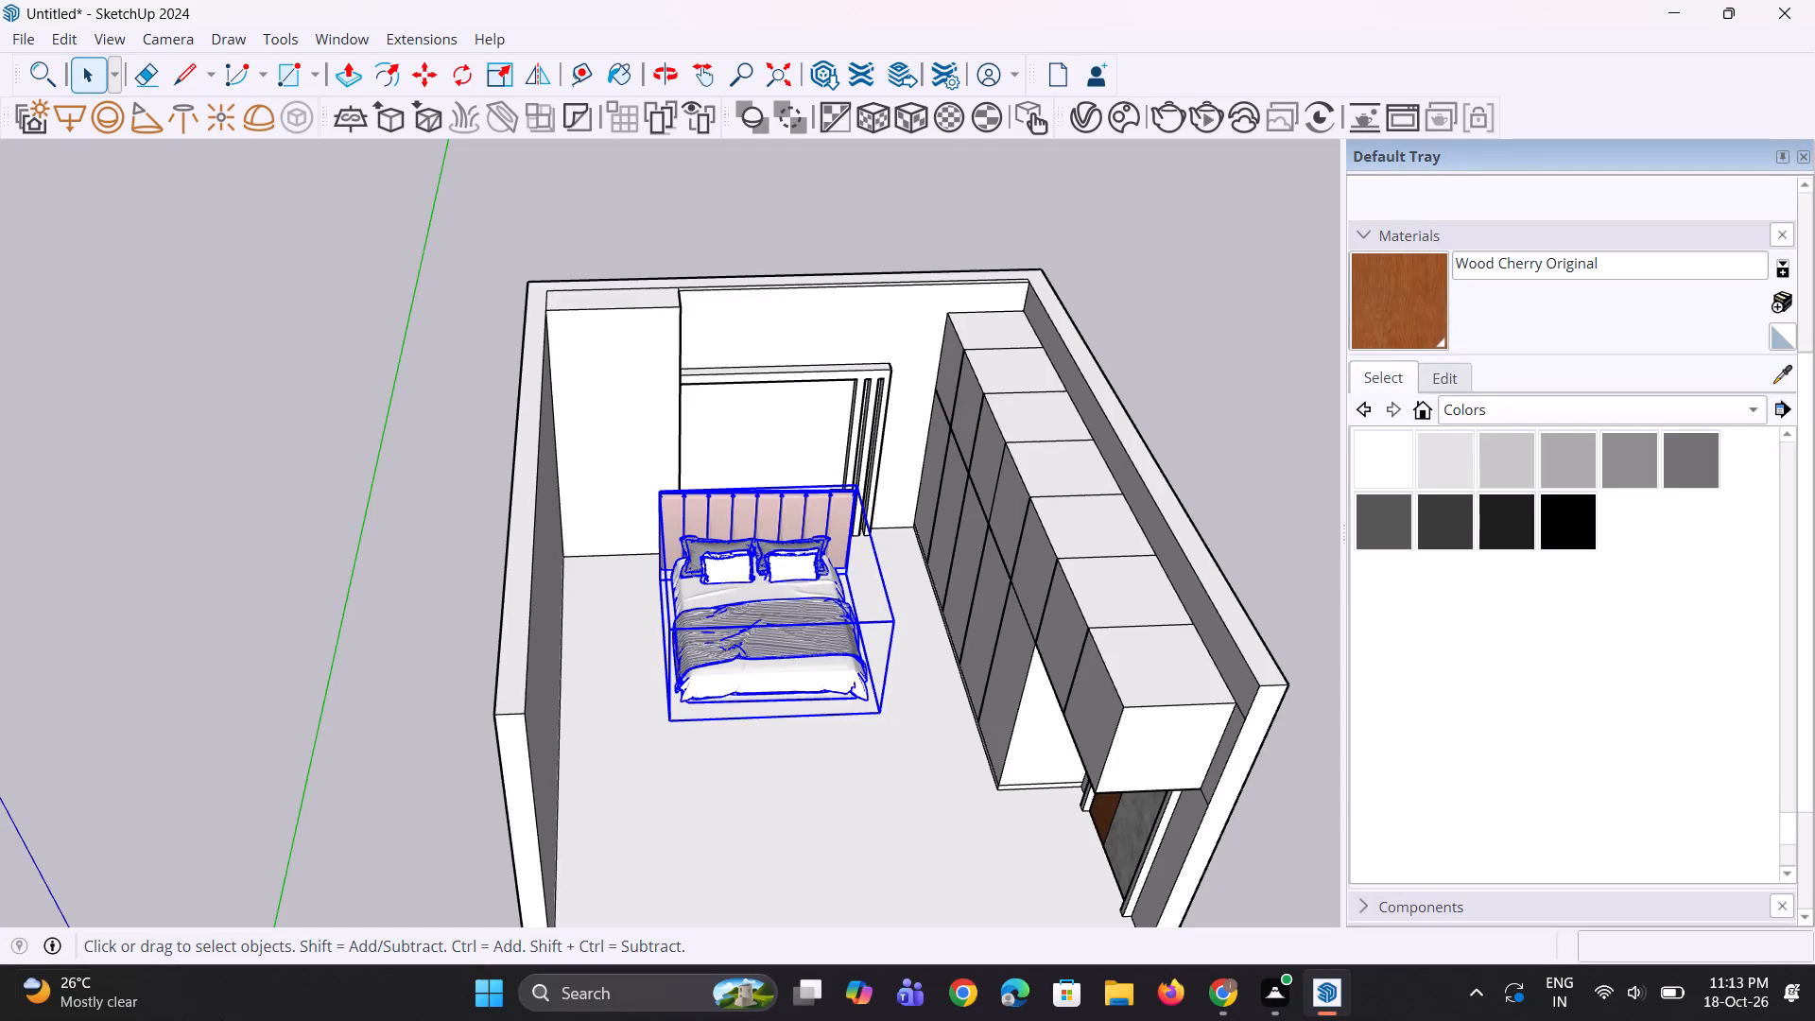
Examine the bed's size and placement within the room from several angles.
scroll(979, 393, "down", 8)
middle_click_drag(946, 513, 999, 481)
left_click(1200, 545)
scroll(741, 502, "up", 2)
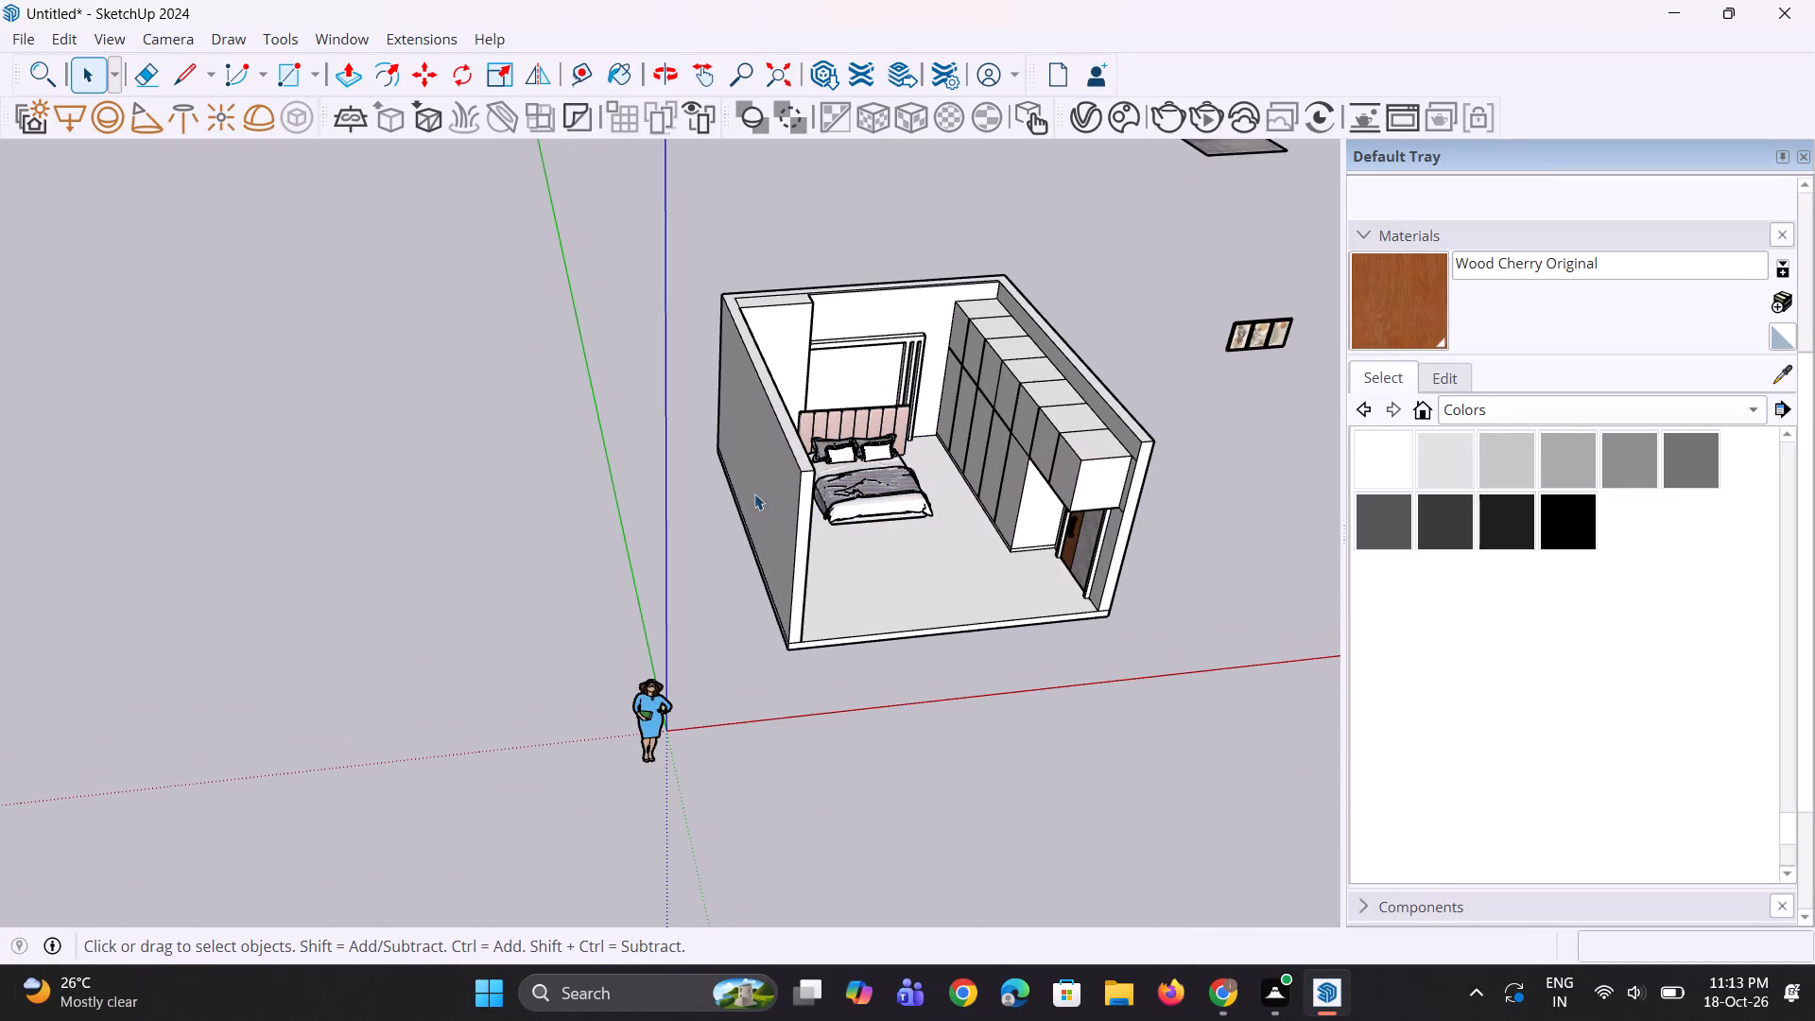
middle_click_drag(882, 467, 850, 482)
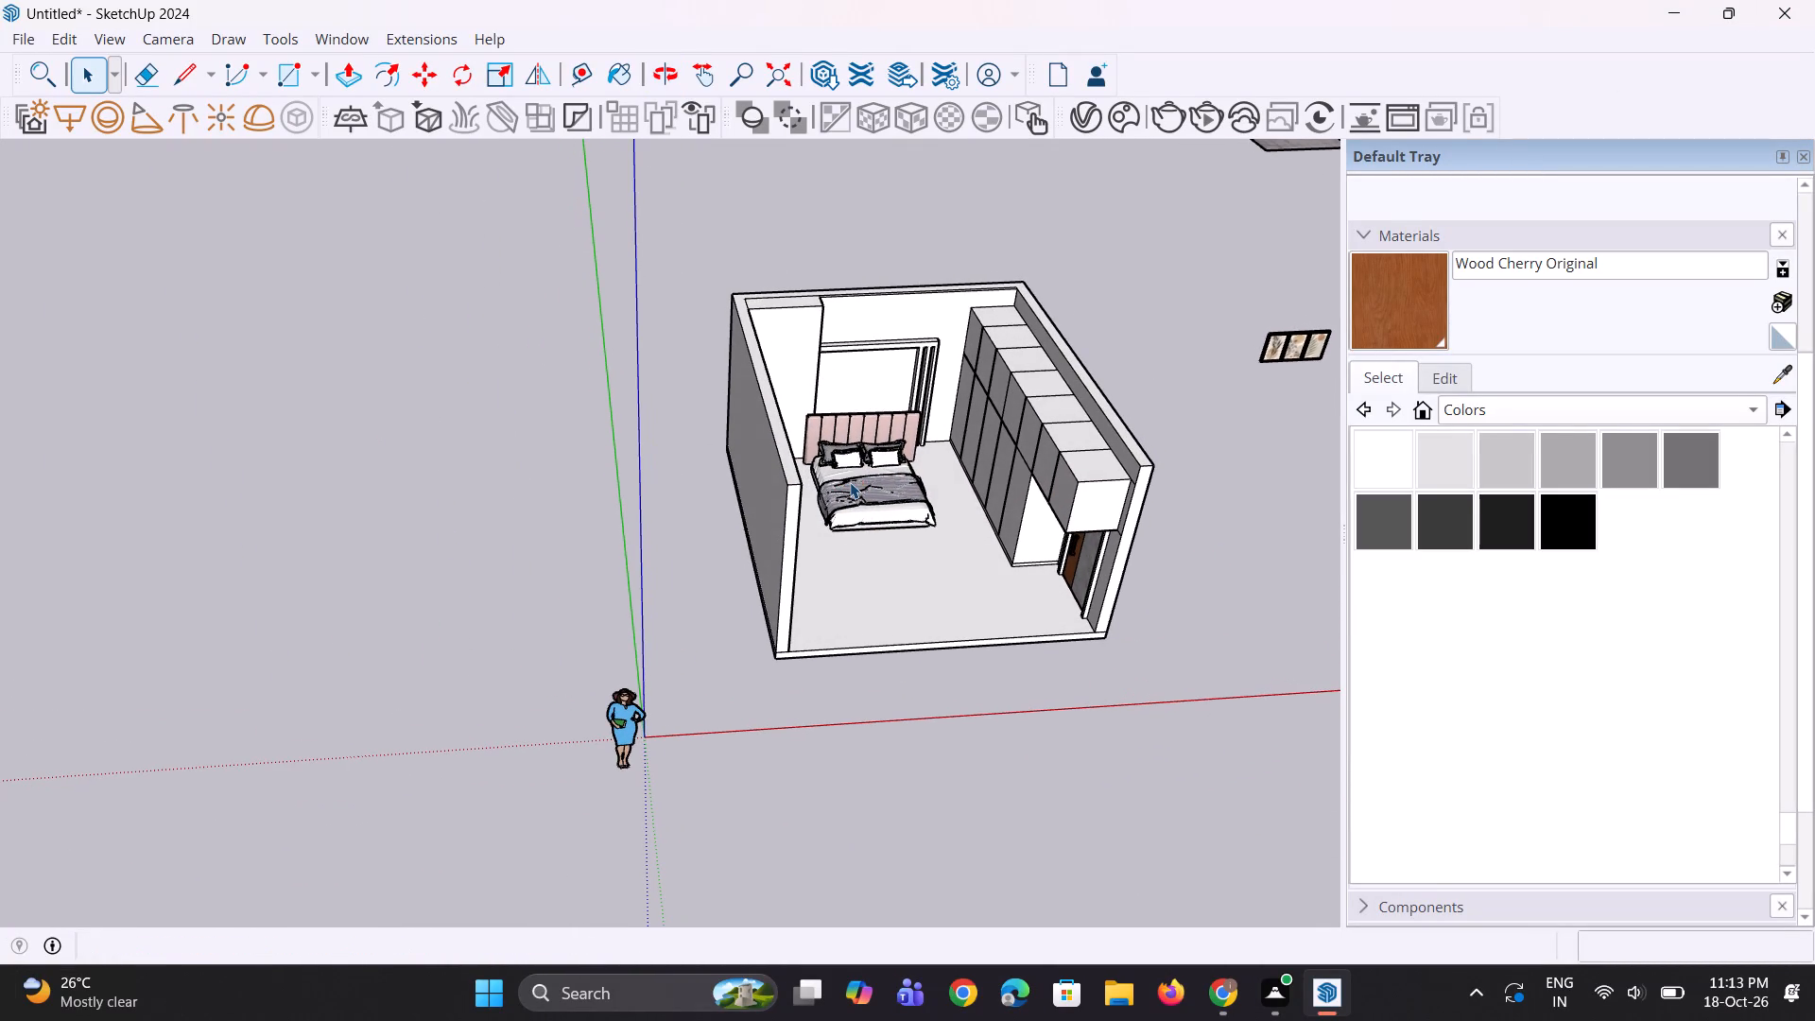
scroll(867, 444, "up", 2)
scroll(836, 410, "down", 3)
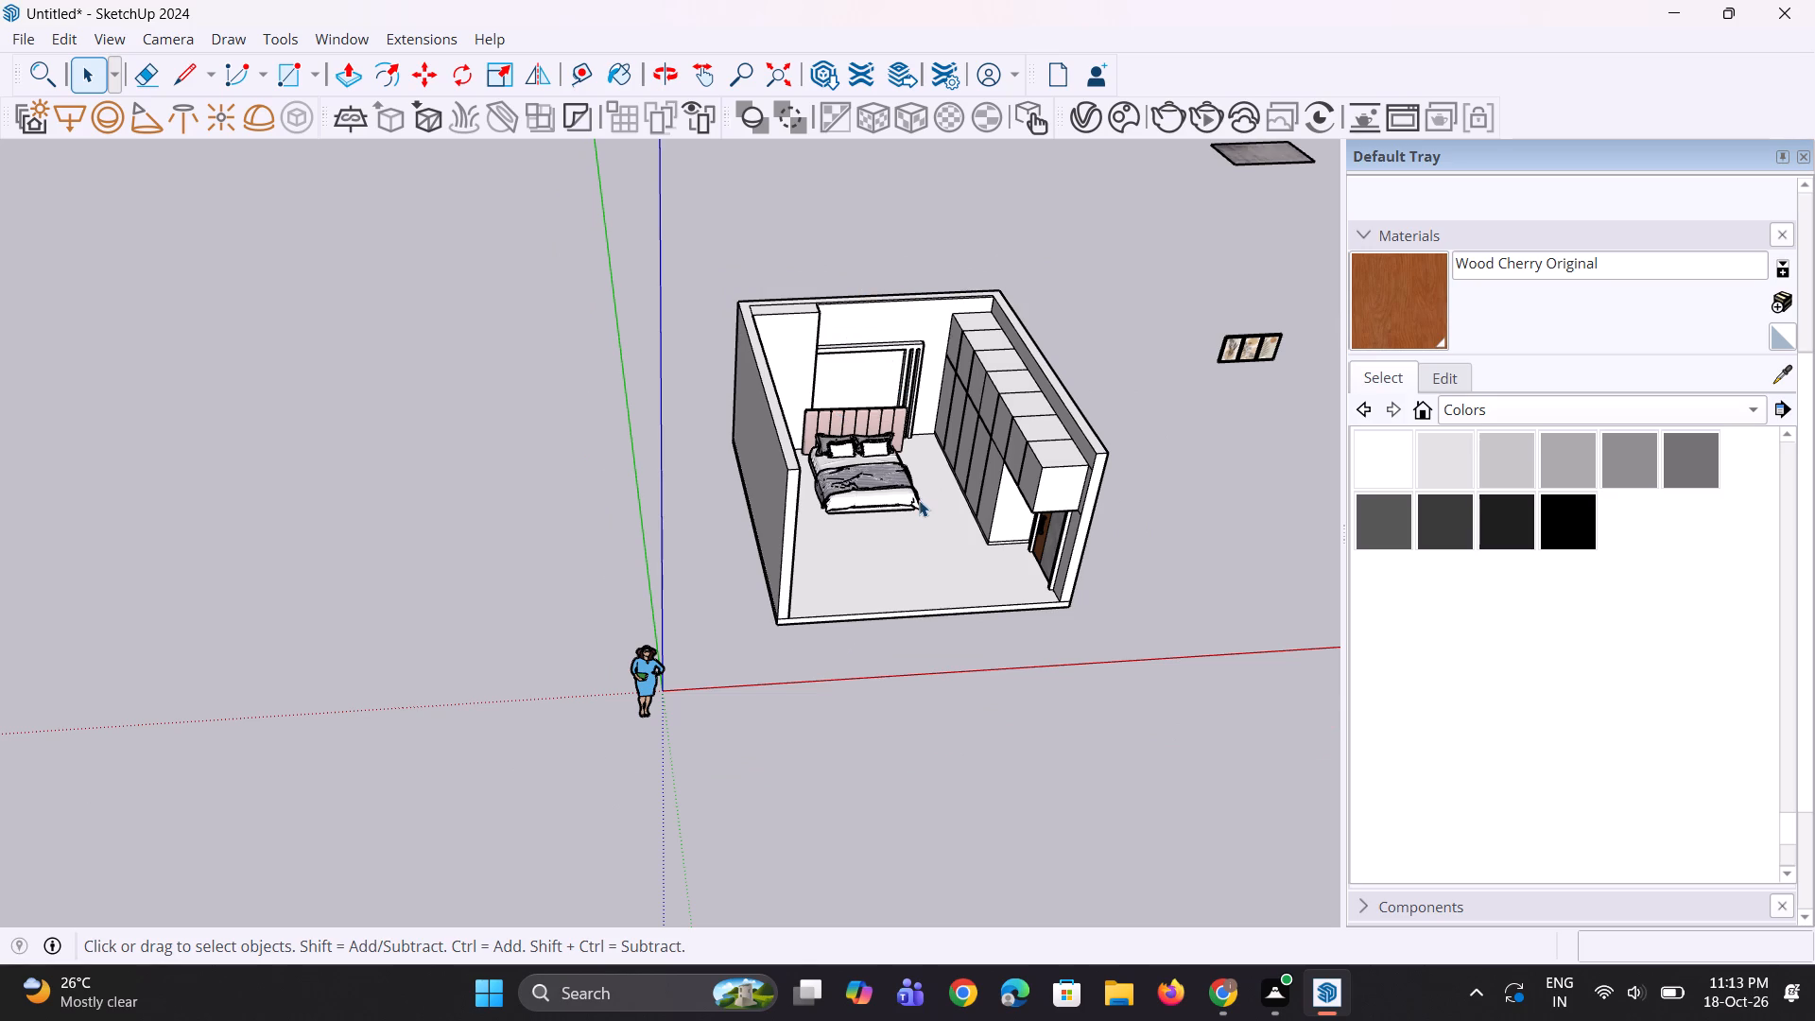
scroll(919, 500, "up", 2)
scroll(915, 500, "down", 1)
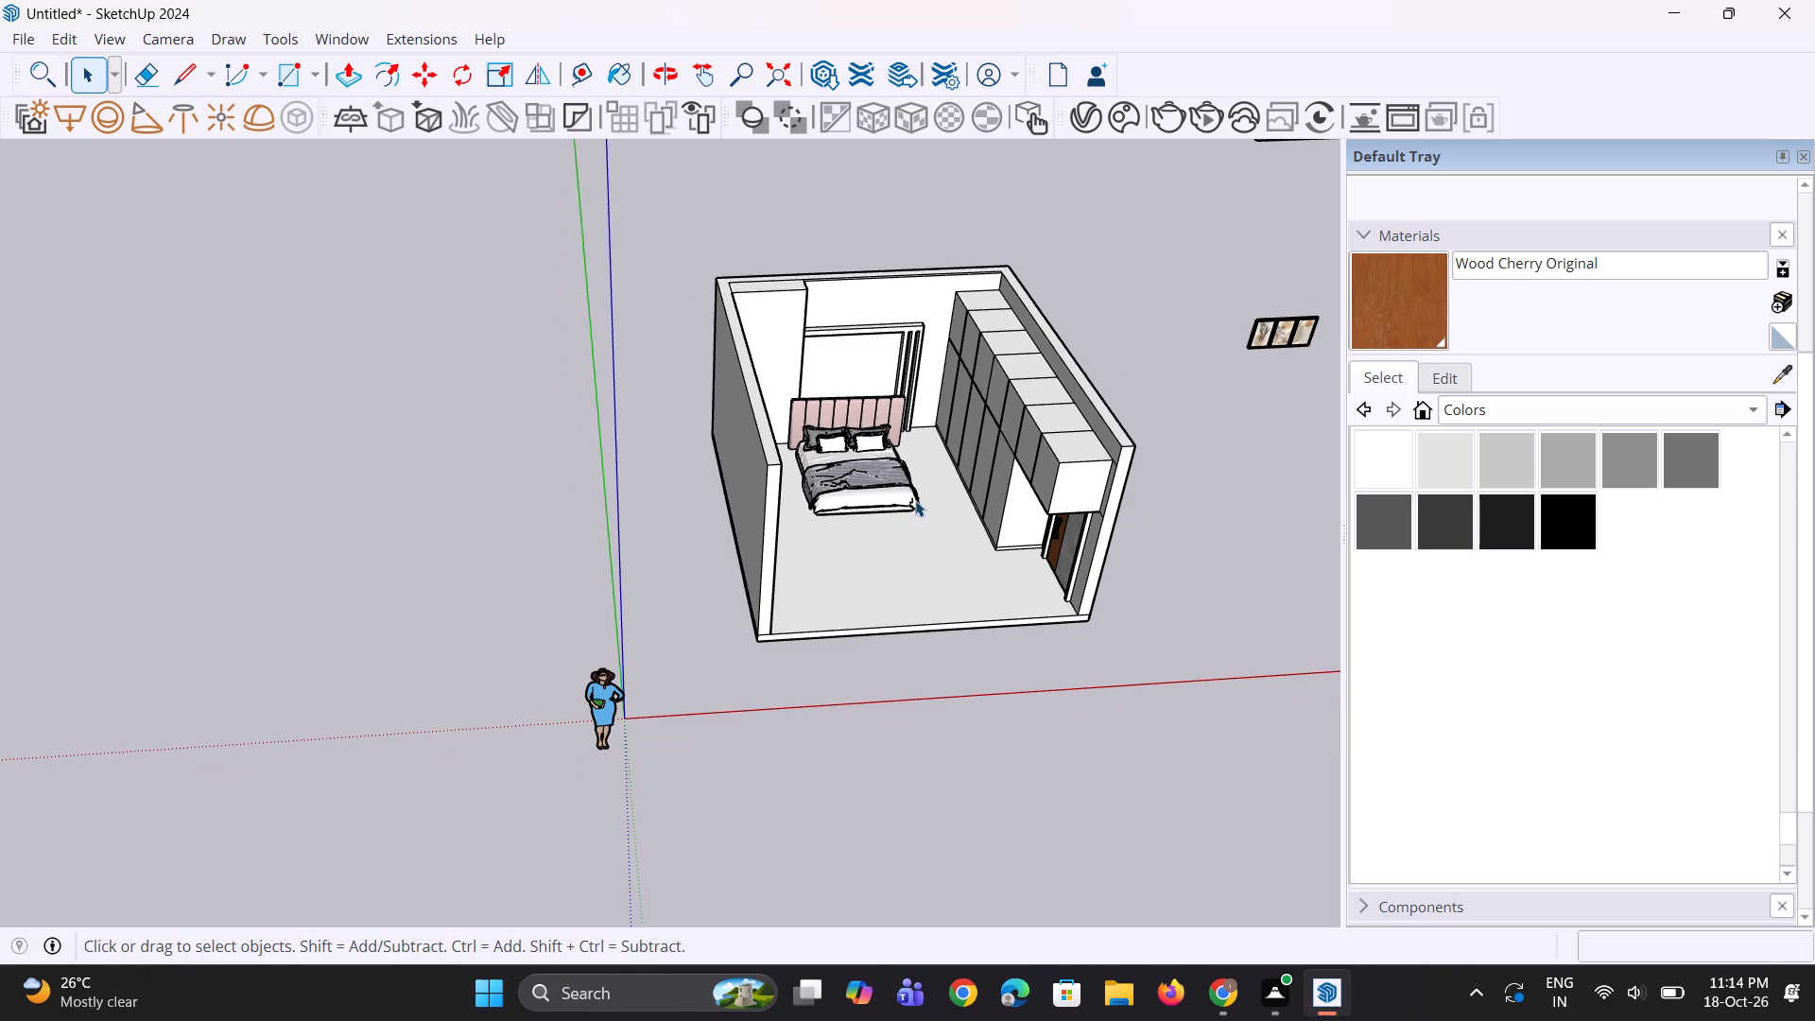
scroll(849, 501, "up", 1)
Inside the bed group, scale the headboard slightly narrower on the side away from the wardrobe.
left_click(847, 495)
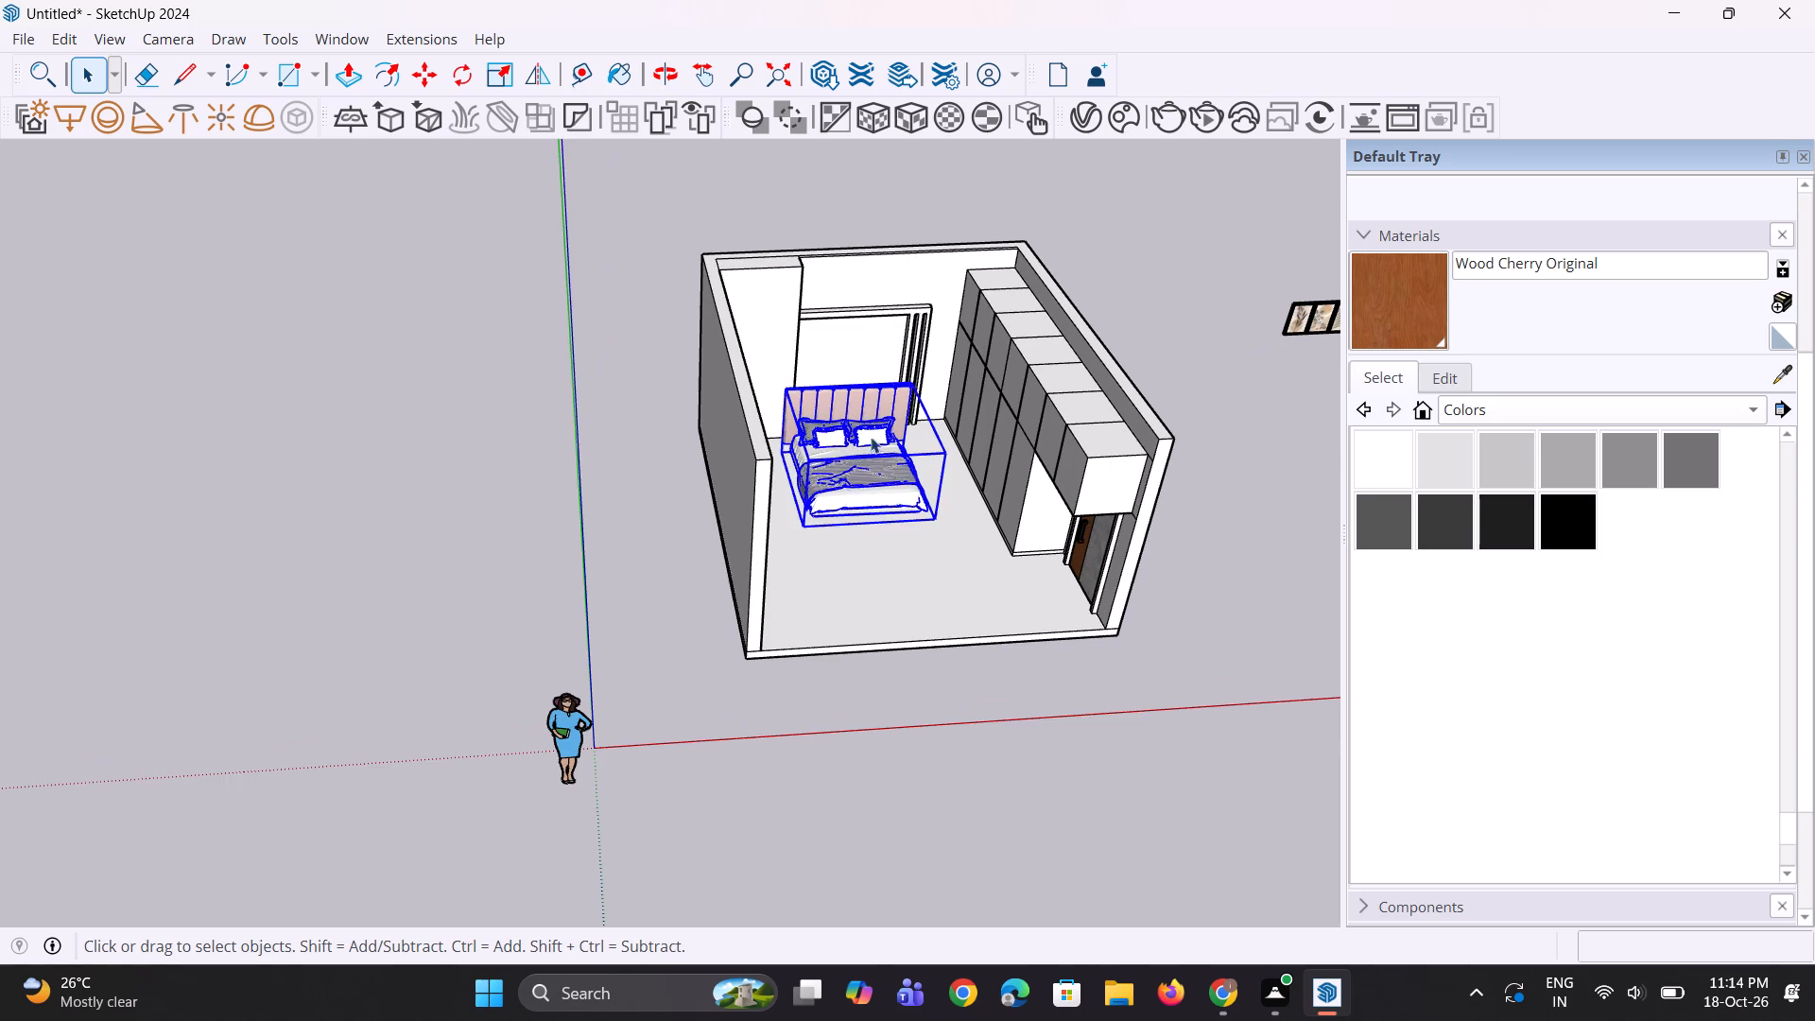
scroll(873, 428, "up", 3)
right_click(874, 424)
left_click_drag(942, 559, 962, 562)
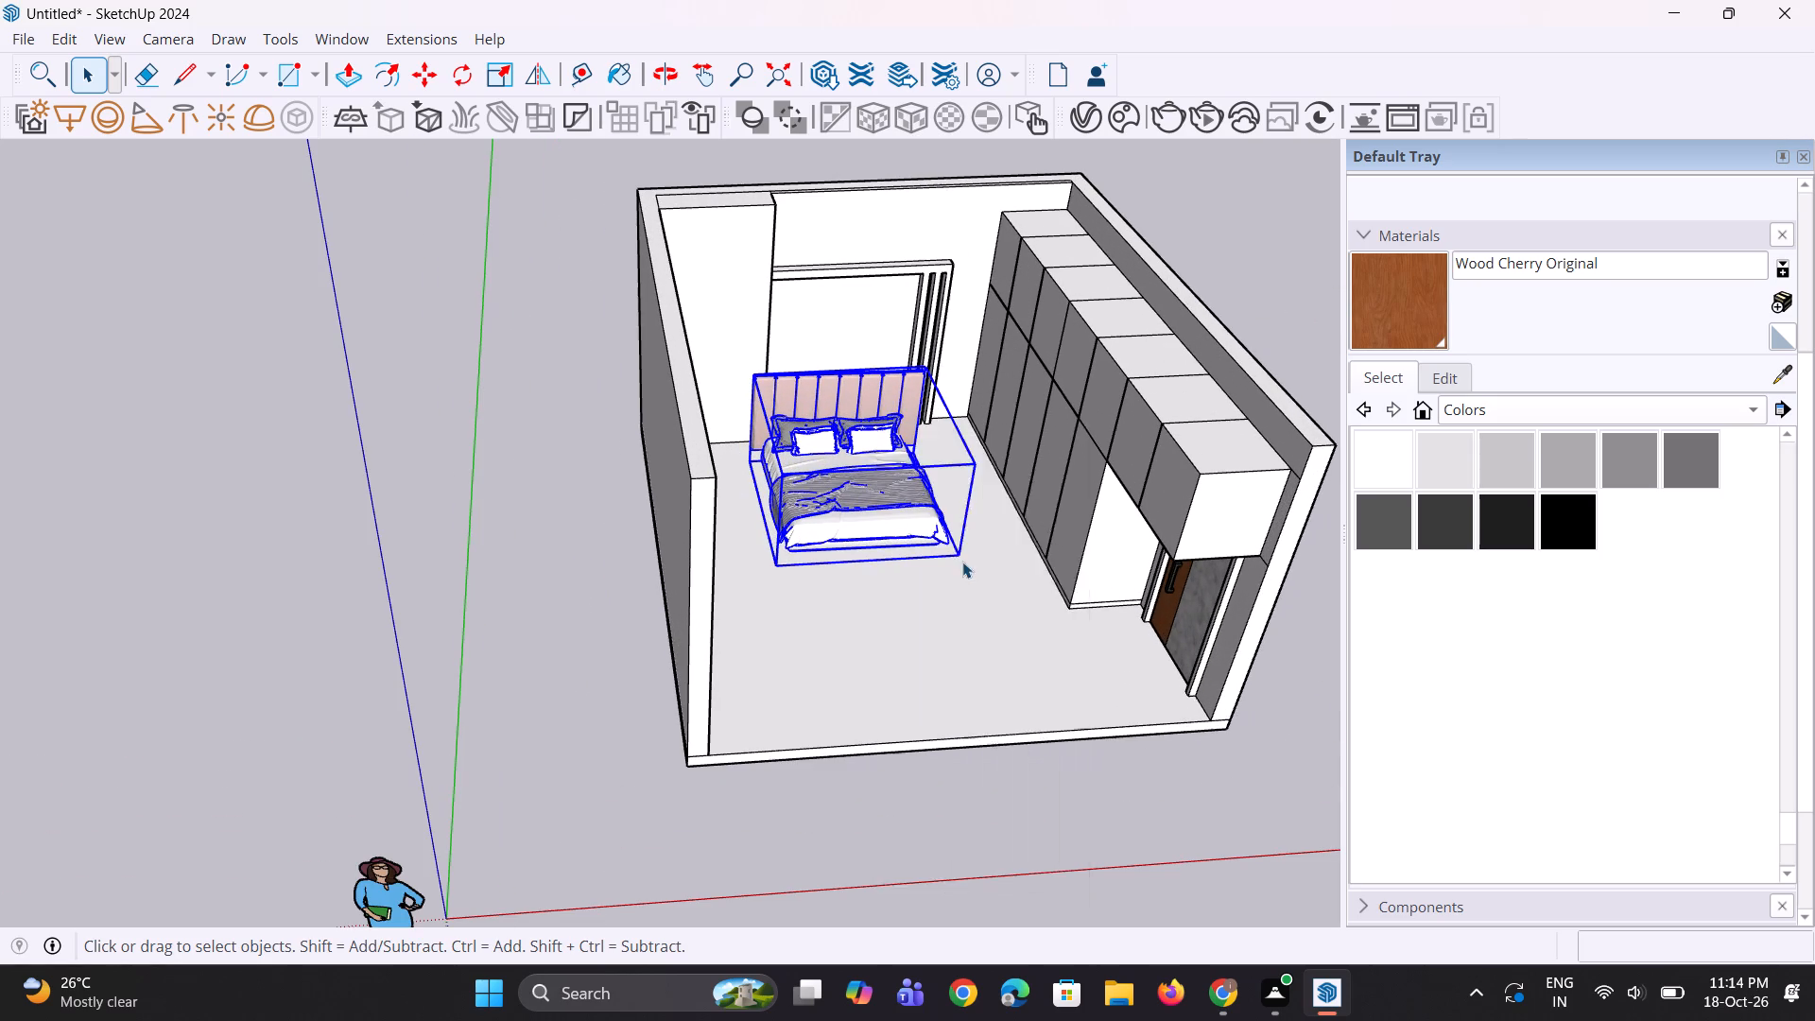
left_click(812, 399)
scroll(703, 399, "up", 2)
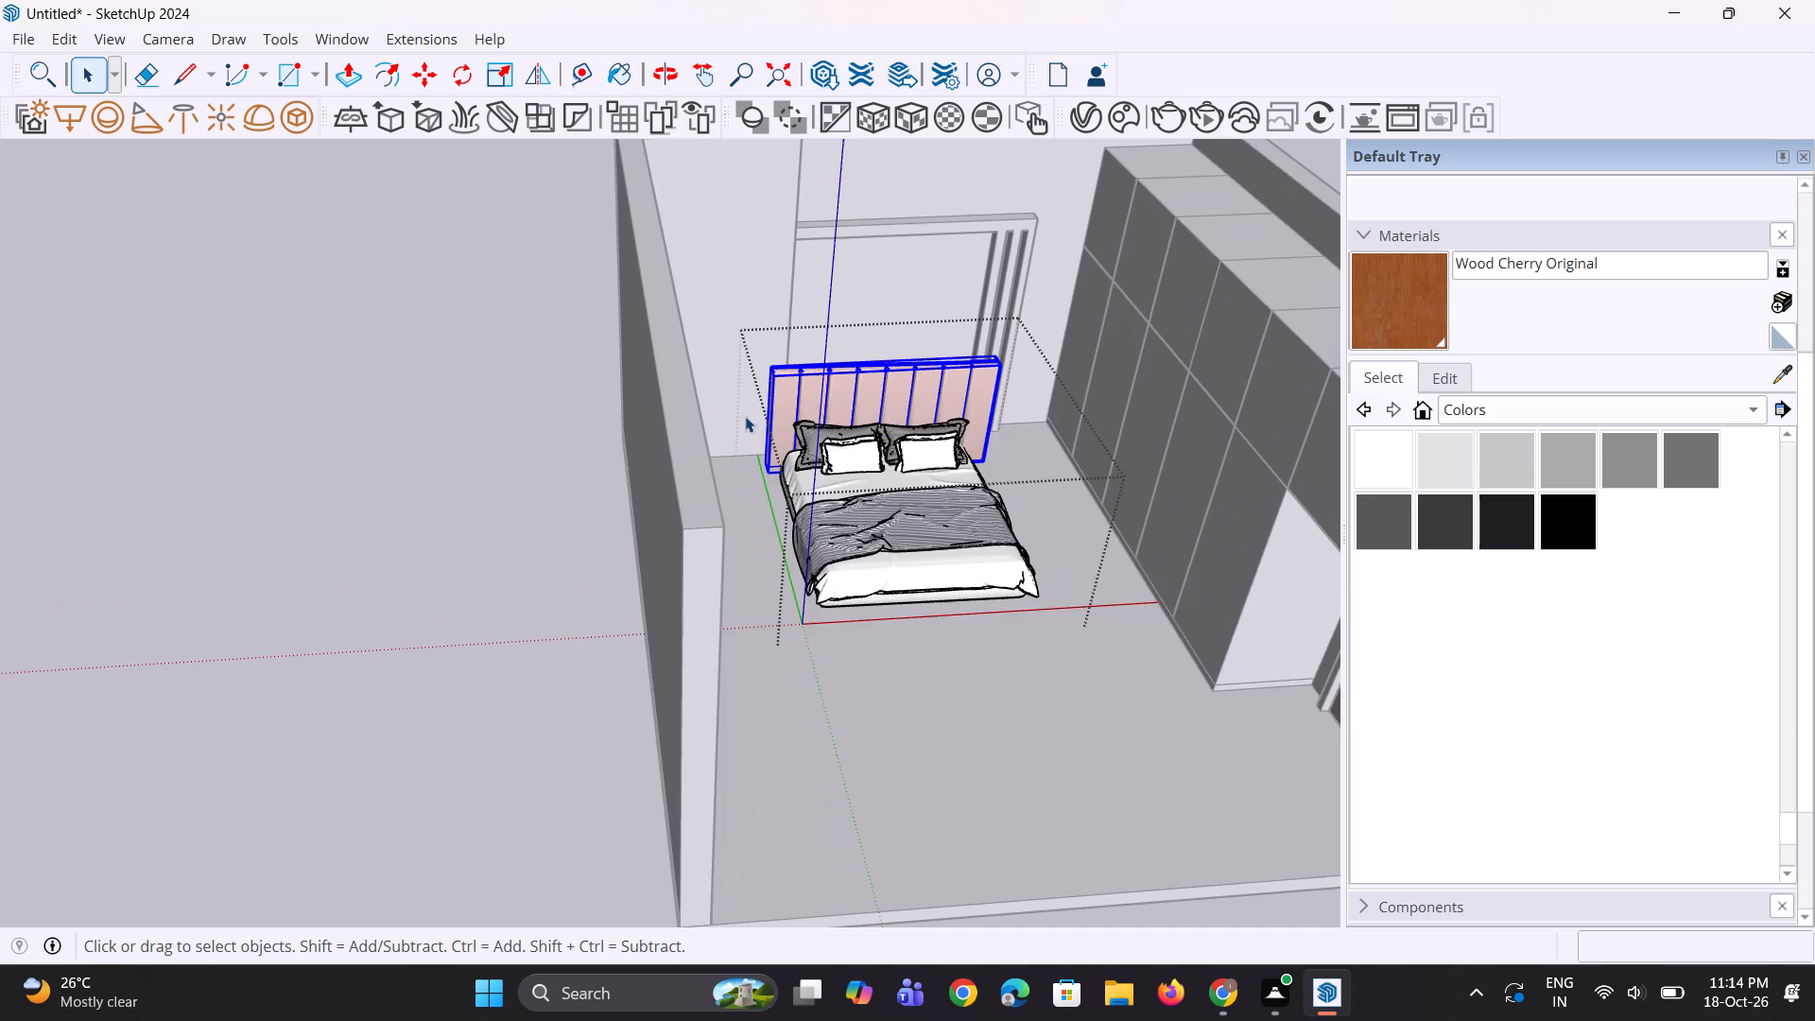
scroll(745, 416, "up", 3)
key("s")
scroll(797, 410, "up", 4)
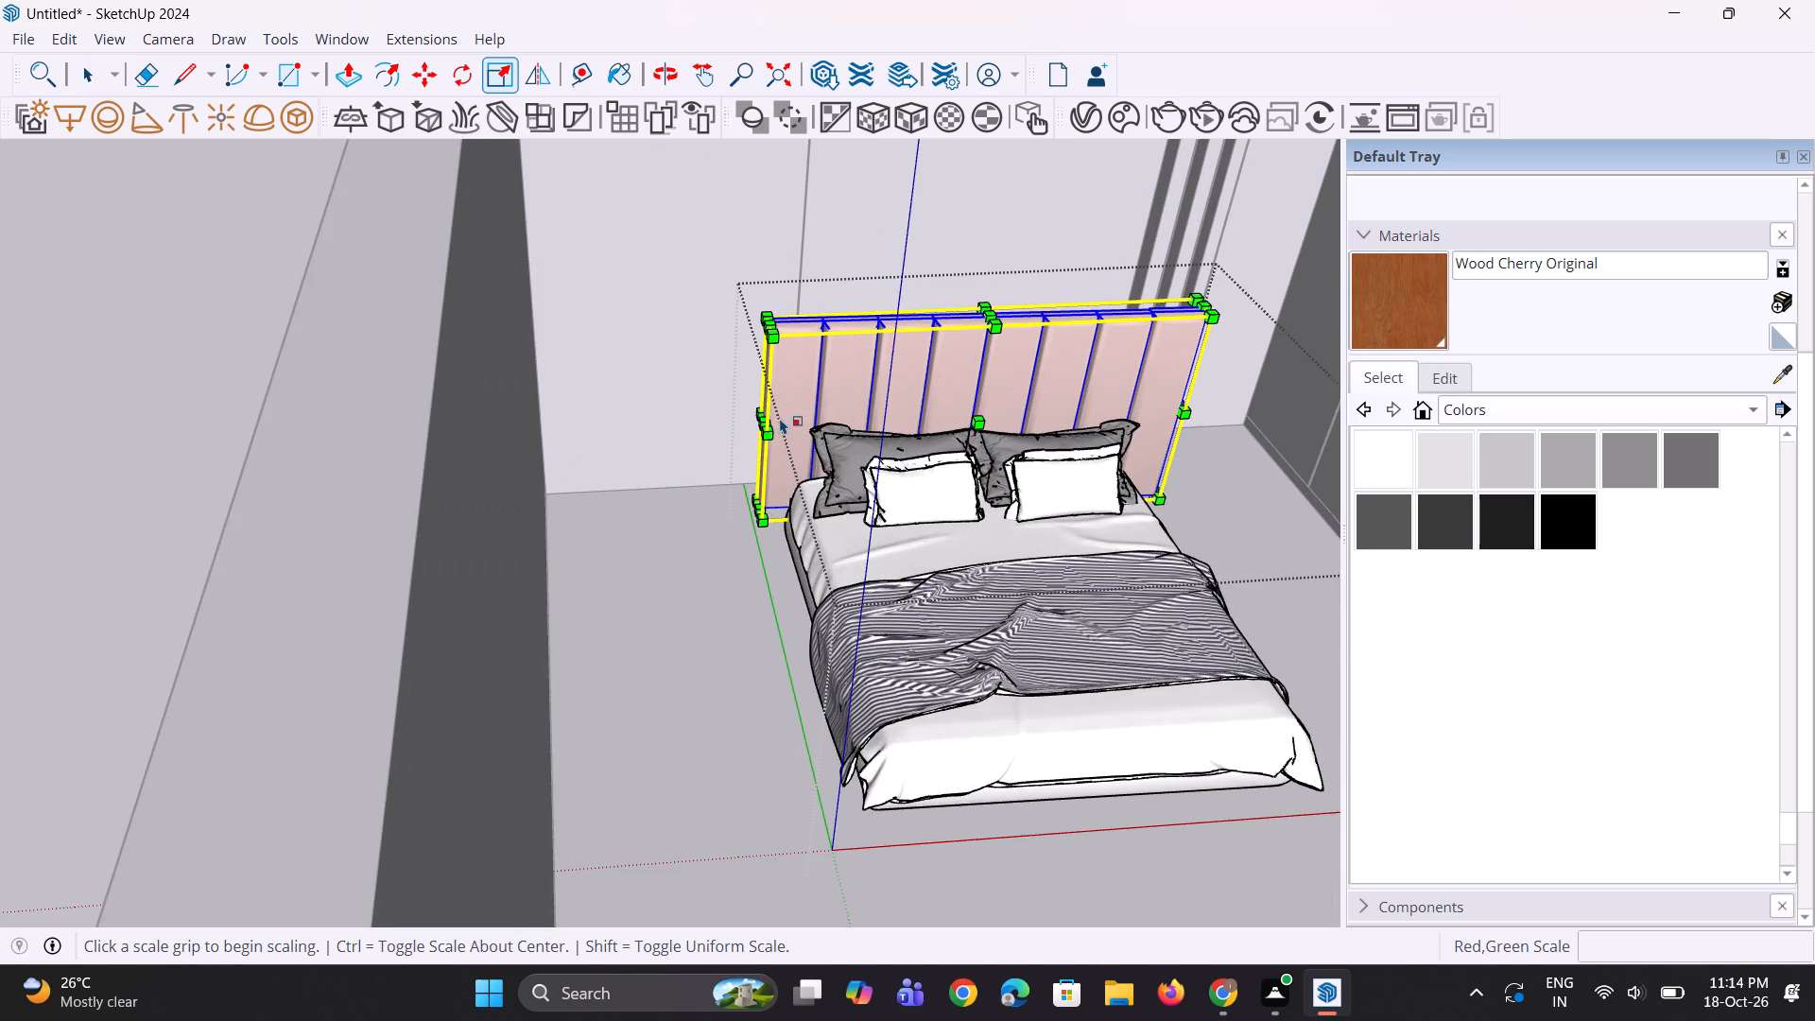
left_click(770, 424)
left_click(791, 426)
Narrow the headboard along the red axis on its wardrobe side to match the mattress width, and leave the bed group.
middle_click_drag(959, 479, 879, 469)
scroll(891, 442, "down", 5)
middle_click_drag(1130, 506, 1014, 493)
scroll(1134, 491, "up", 3)
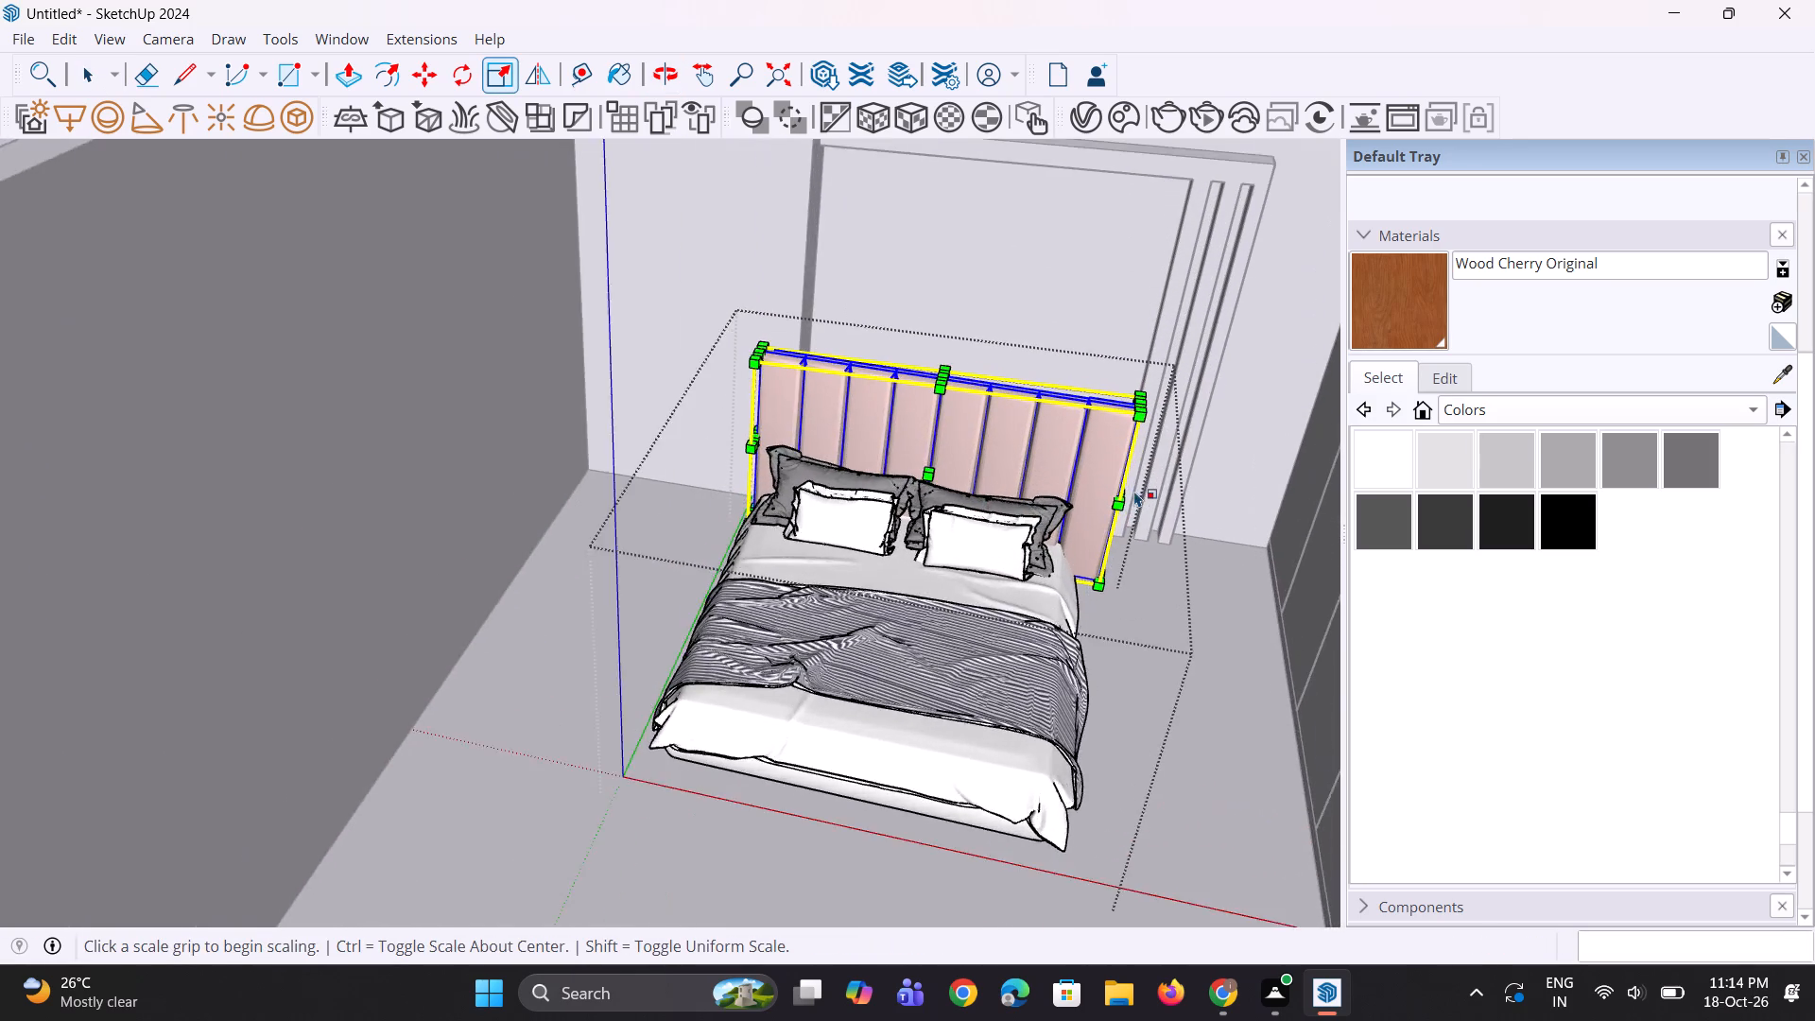
scroll(1134, 491, "up", 2)
left_click(1121, 495)
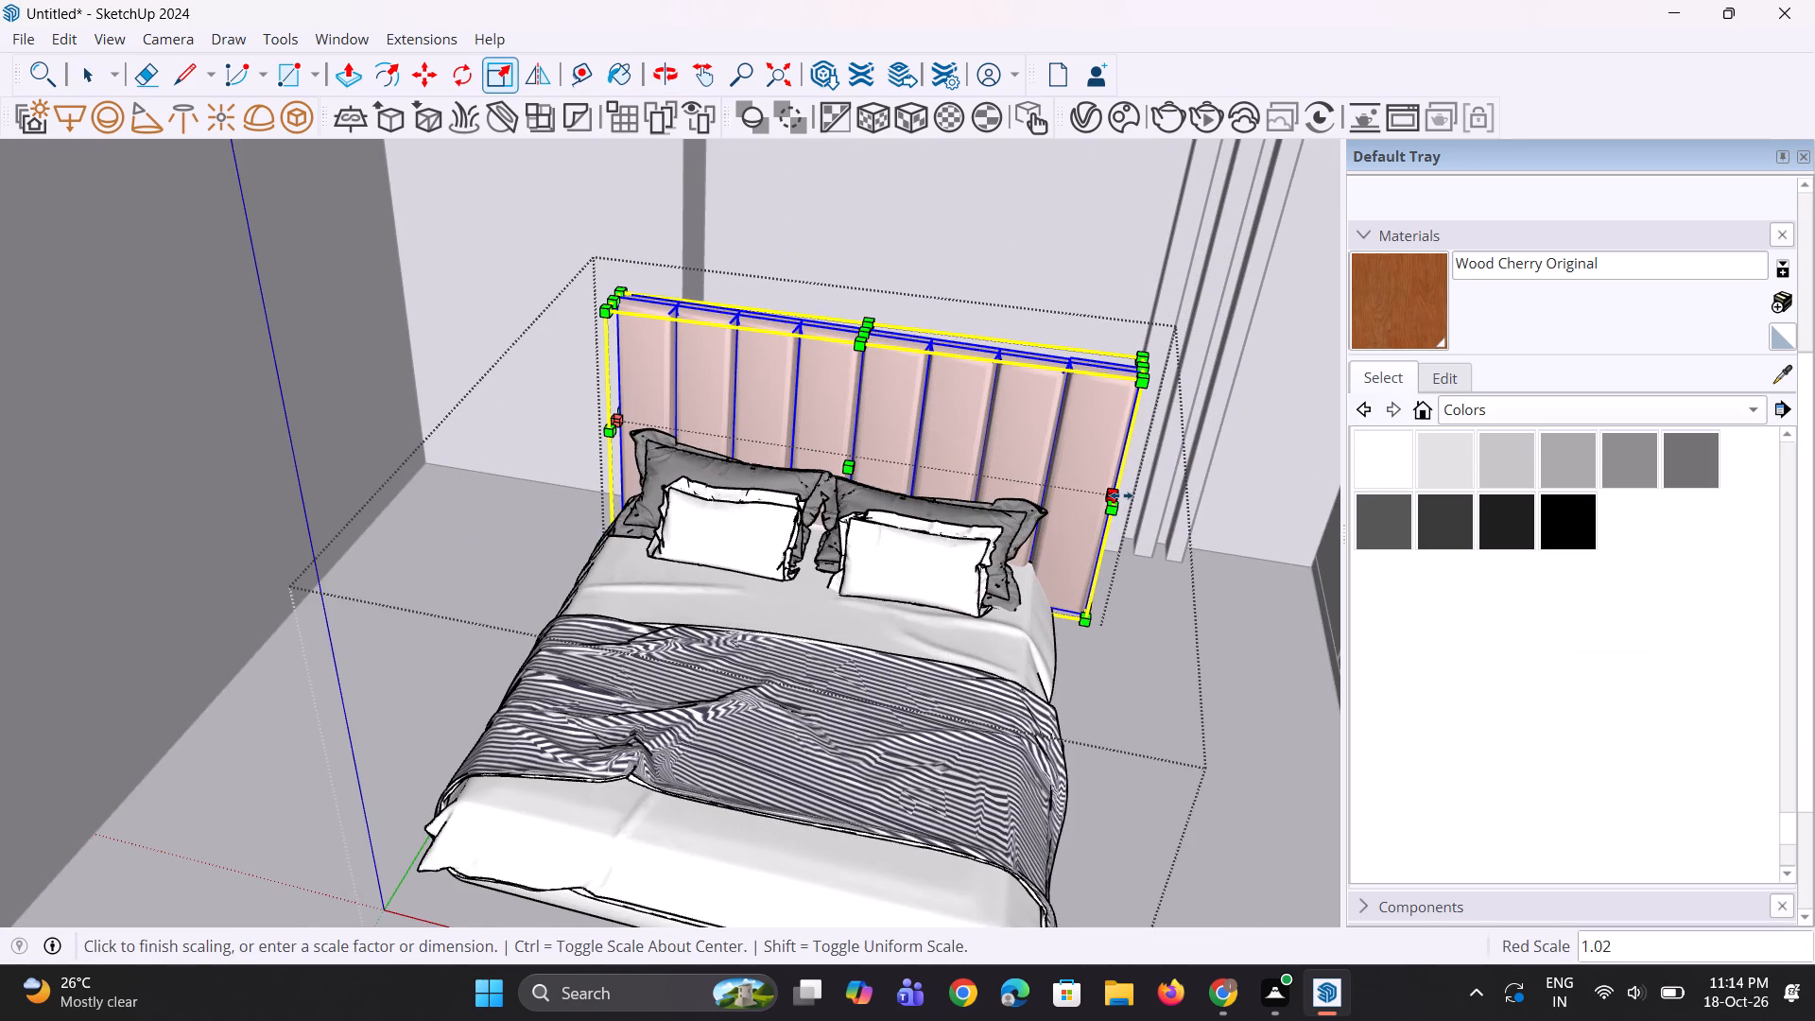
left_click(1070, 494)
scroll(1072, 495, "down", 5)
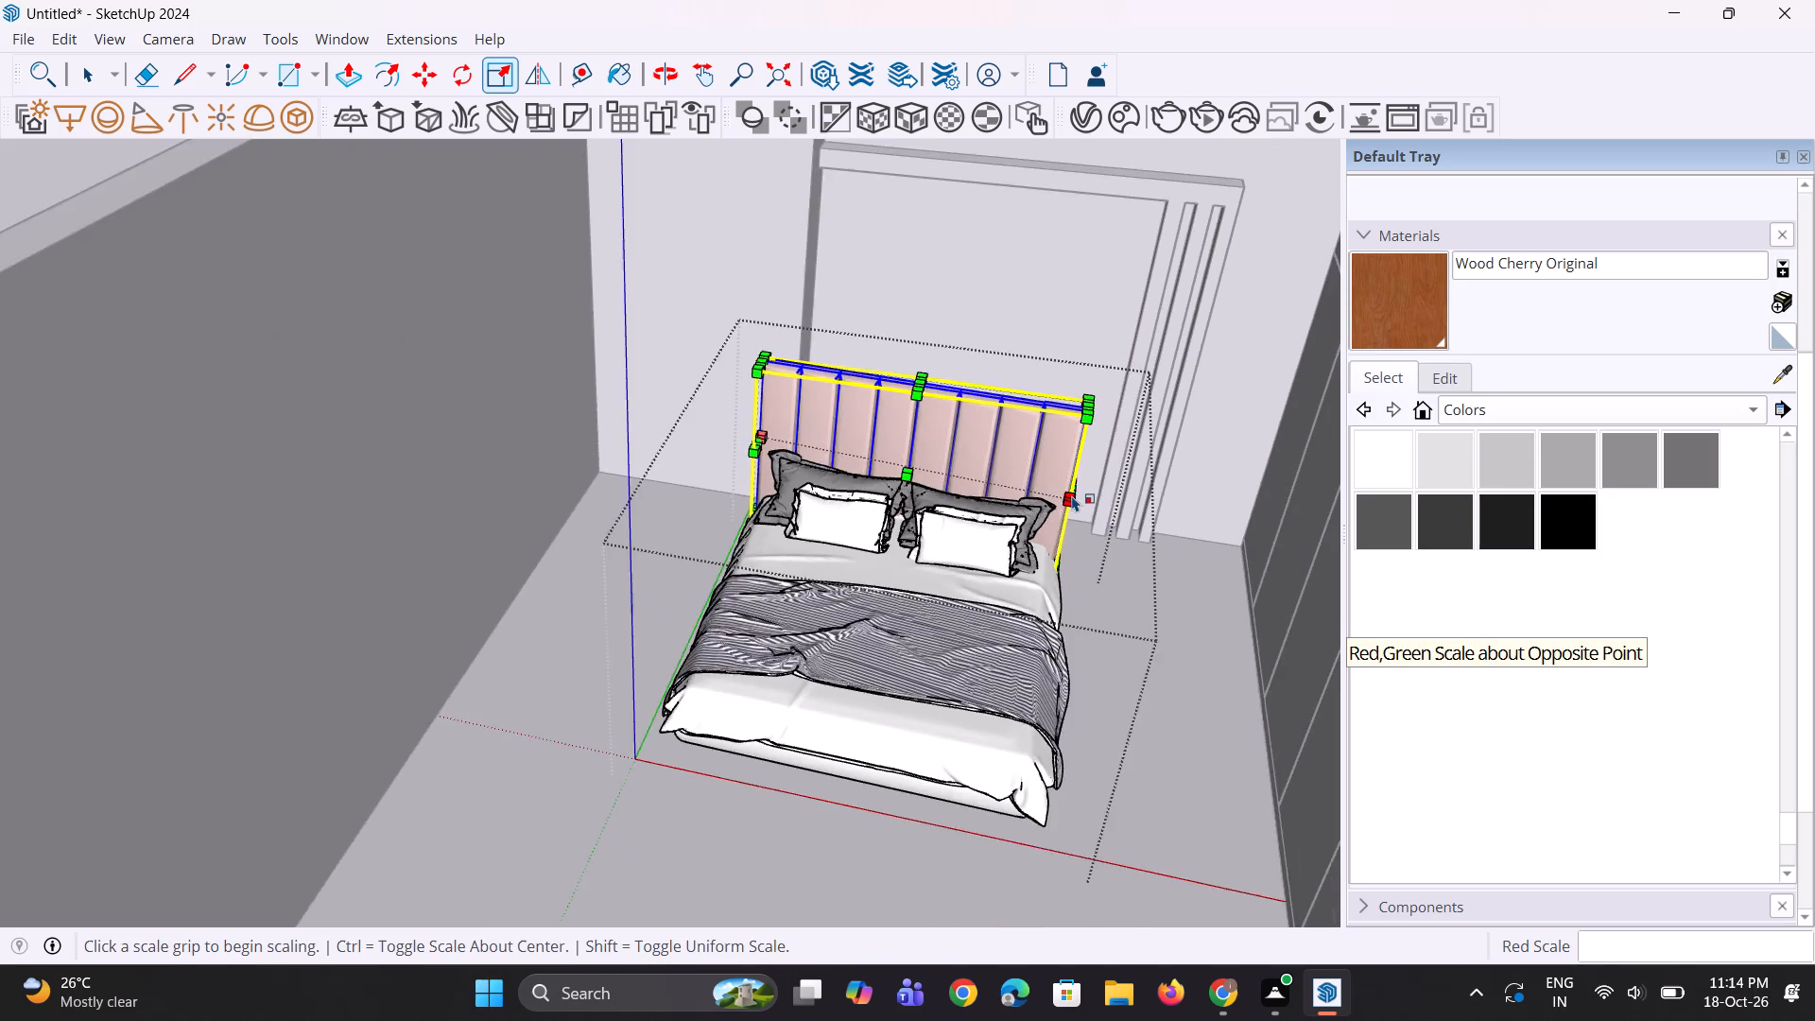
scroll(1072, 495, "down", 5)
middle_click_drag(1013, 535, 1091, 549)
key("space")
key("space")
scroll(922, 504, "down", 10)
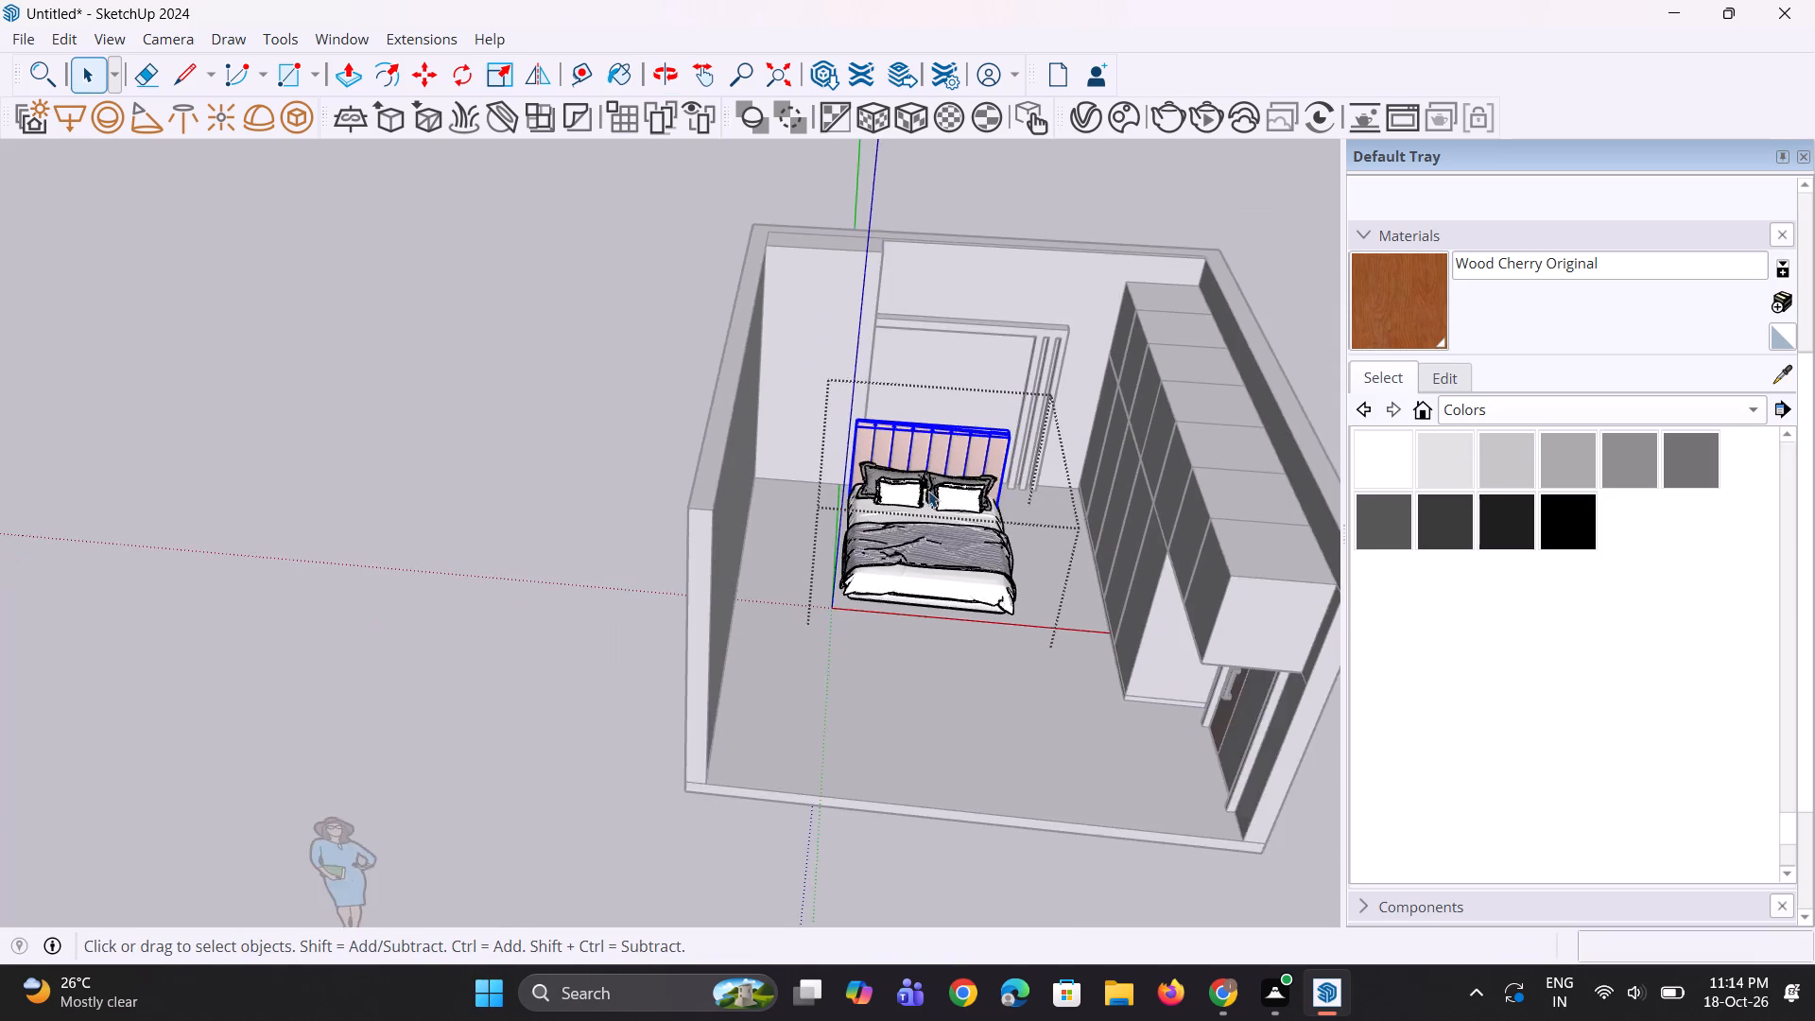
scroll(931, 487, "down", 4)
double_click(1222, 346)
Reopen the bed group and try to paint the headboard as a whole with Color M00.
scroll(937, 533, "up", 4)
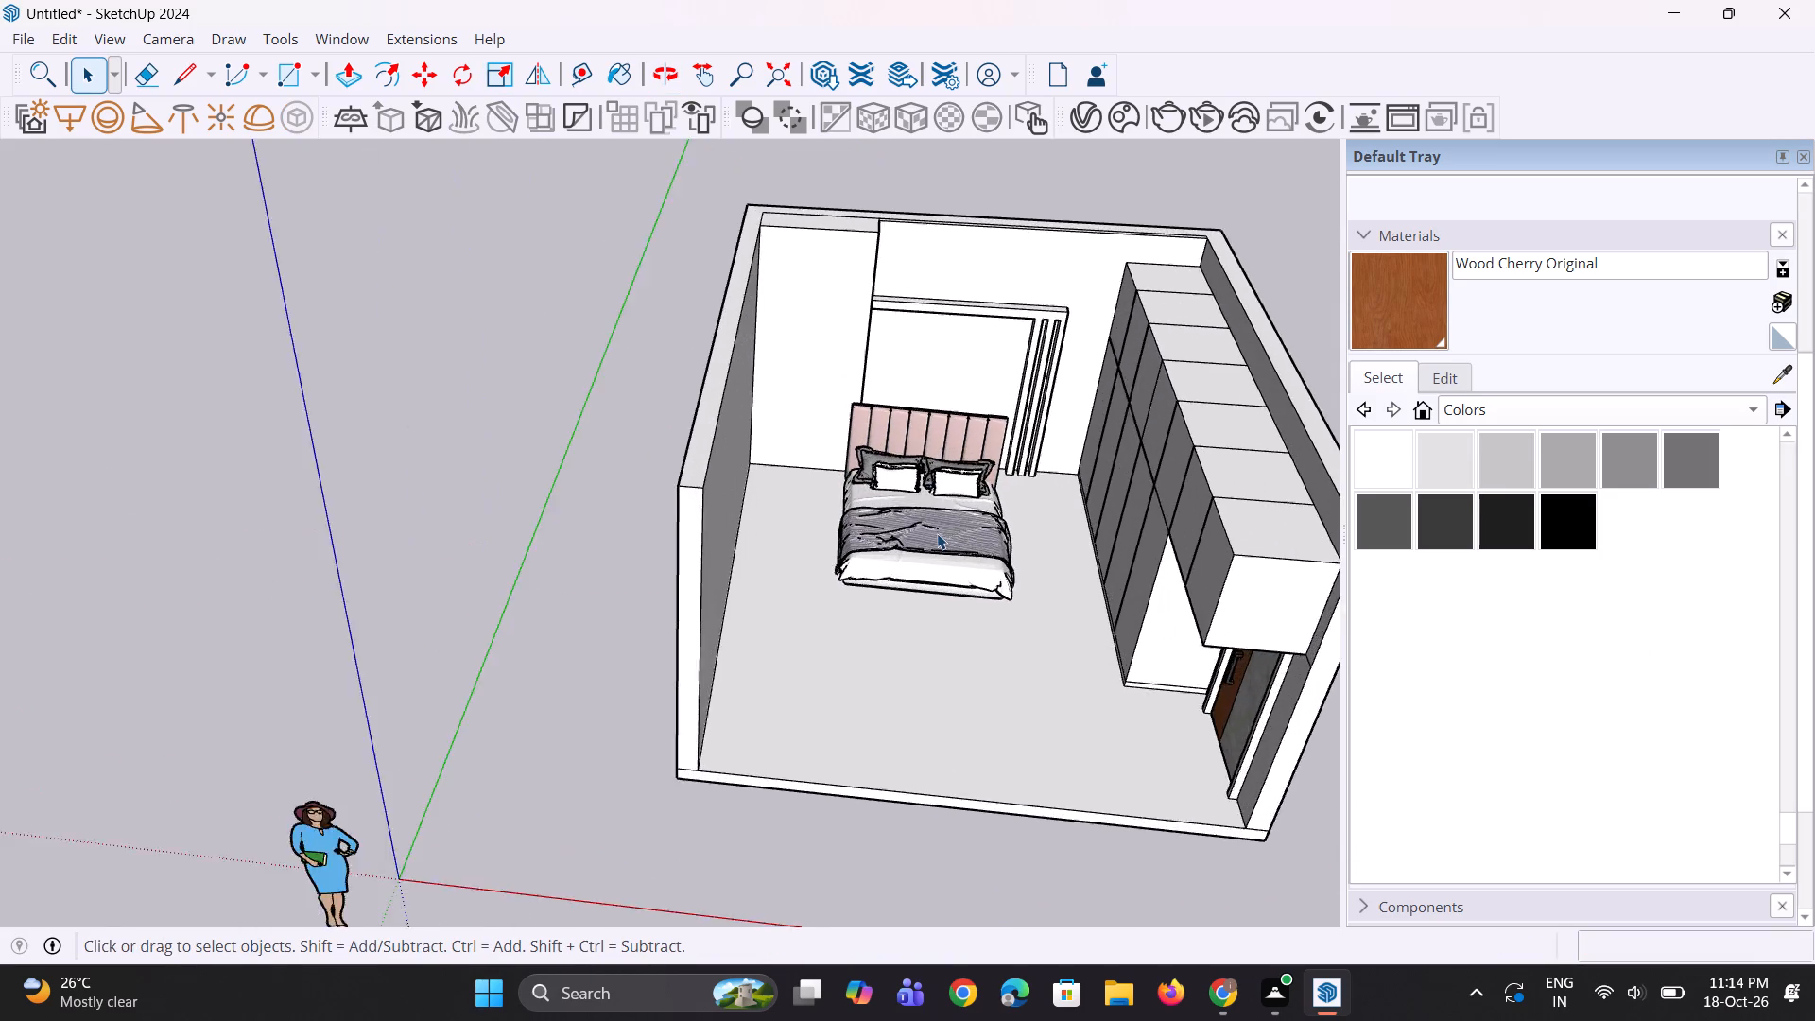
scroll(937, 533, "up", 4)
middle_click_drag(954, 553, 1014, 590)
scroll(1006, 562, "down", 5)
middle_click_drag(1004, 561, 1024, 515)
scroll(944, 454, "up", 2)
key("space")
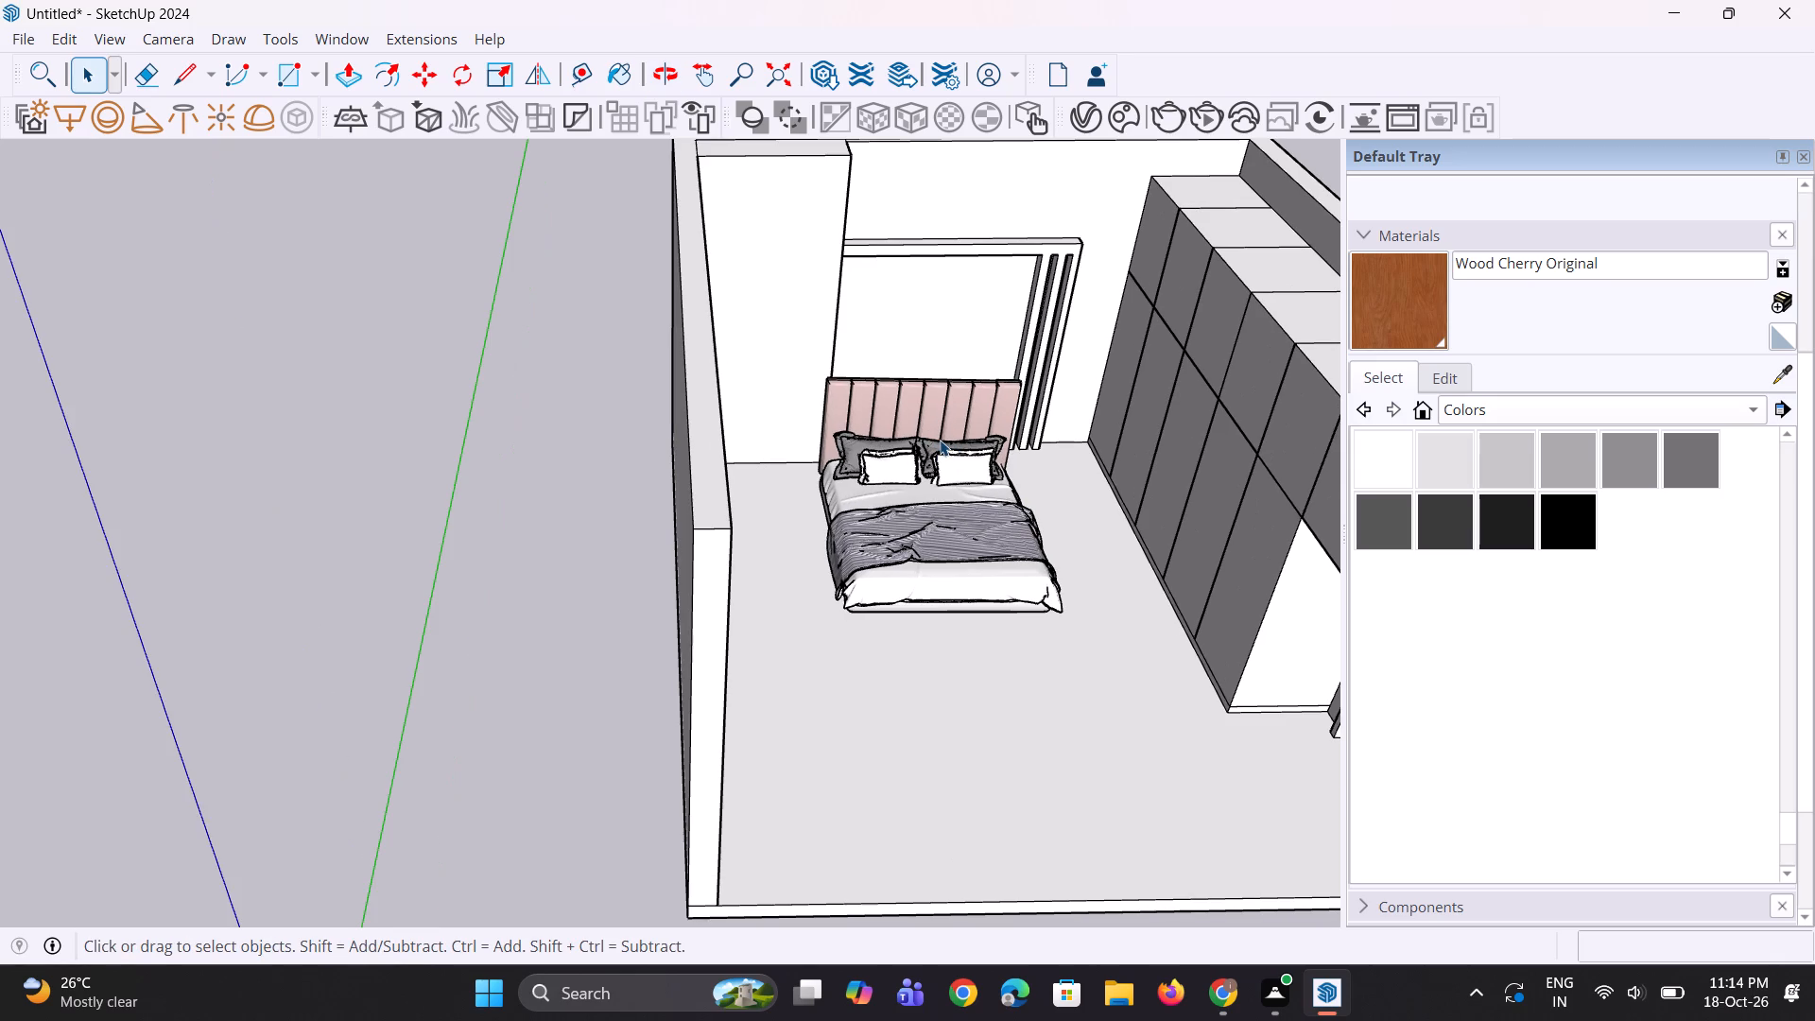
key("space")
key("space")
left_click(960, 423)
right_click(960, 423)
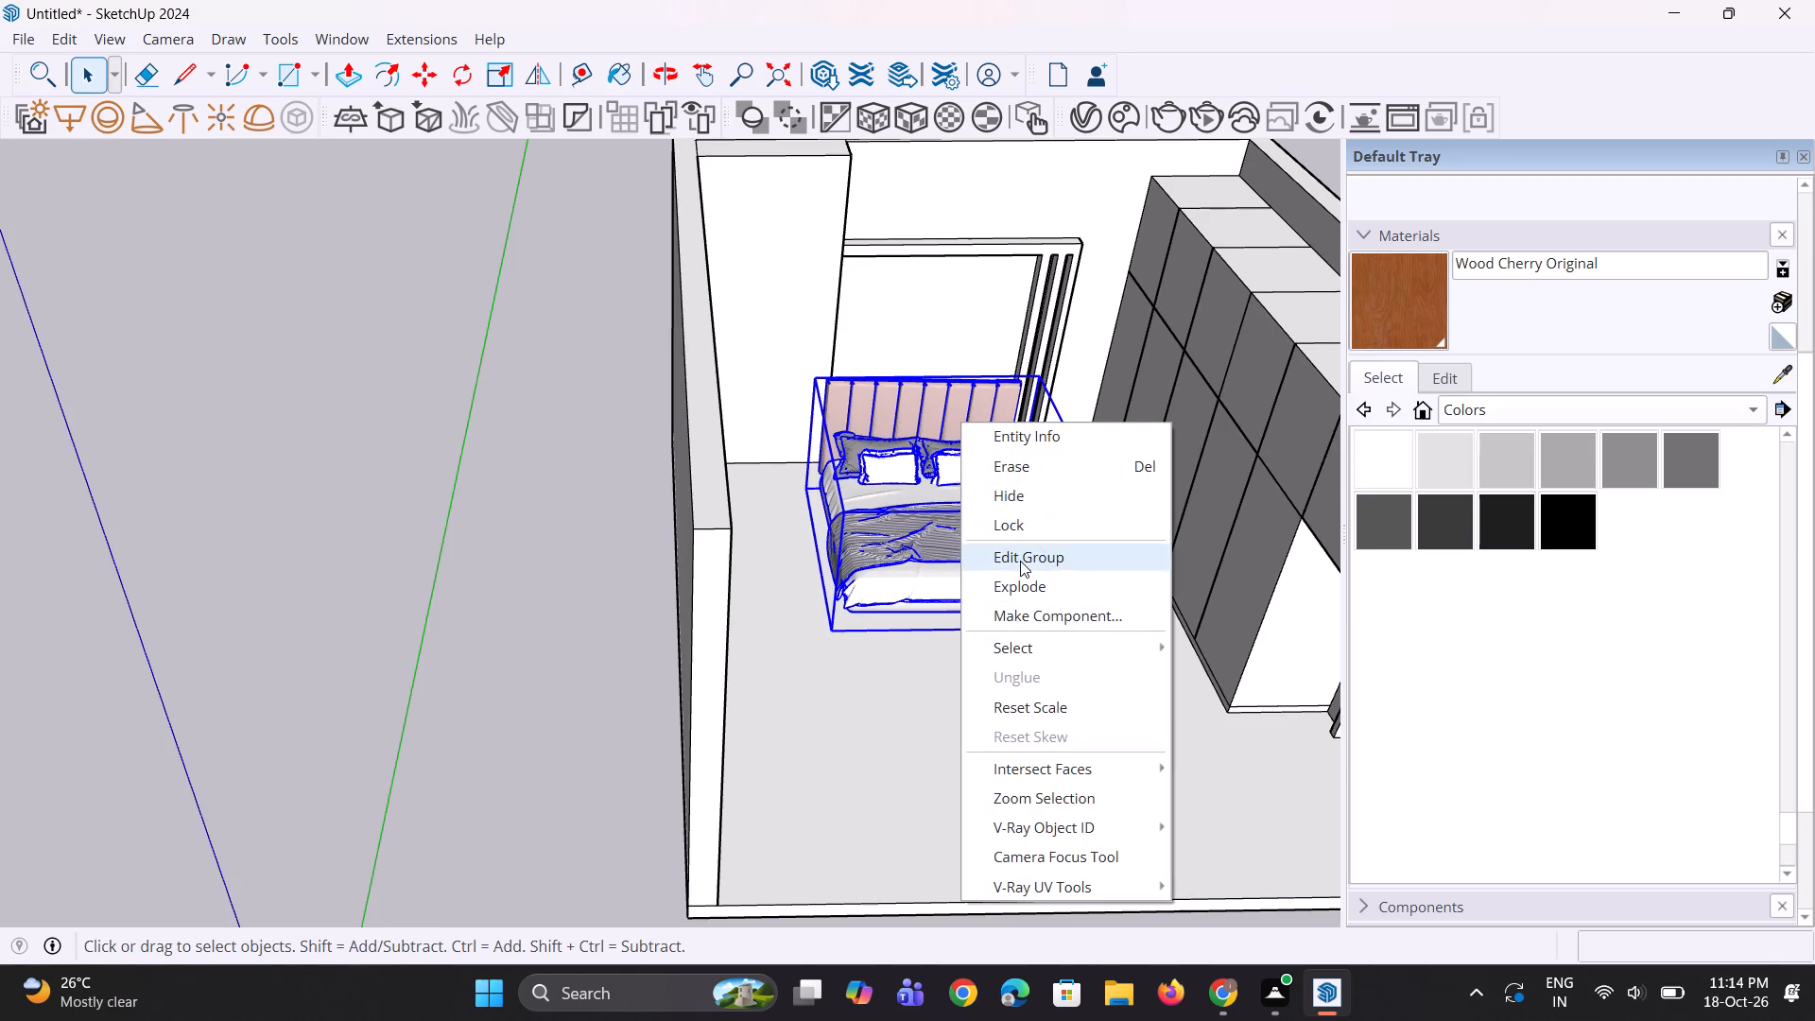
left_click(1020, 561)
left_click(925, 414)
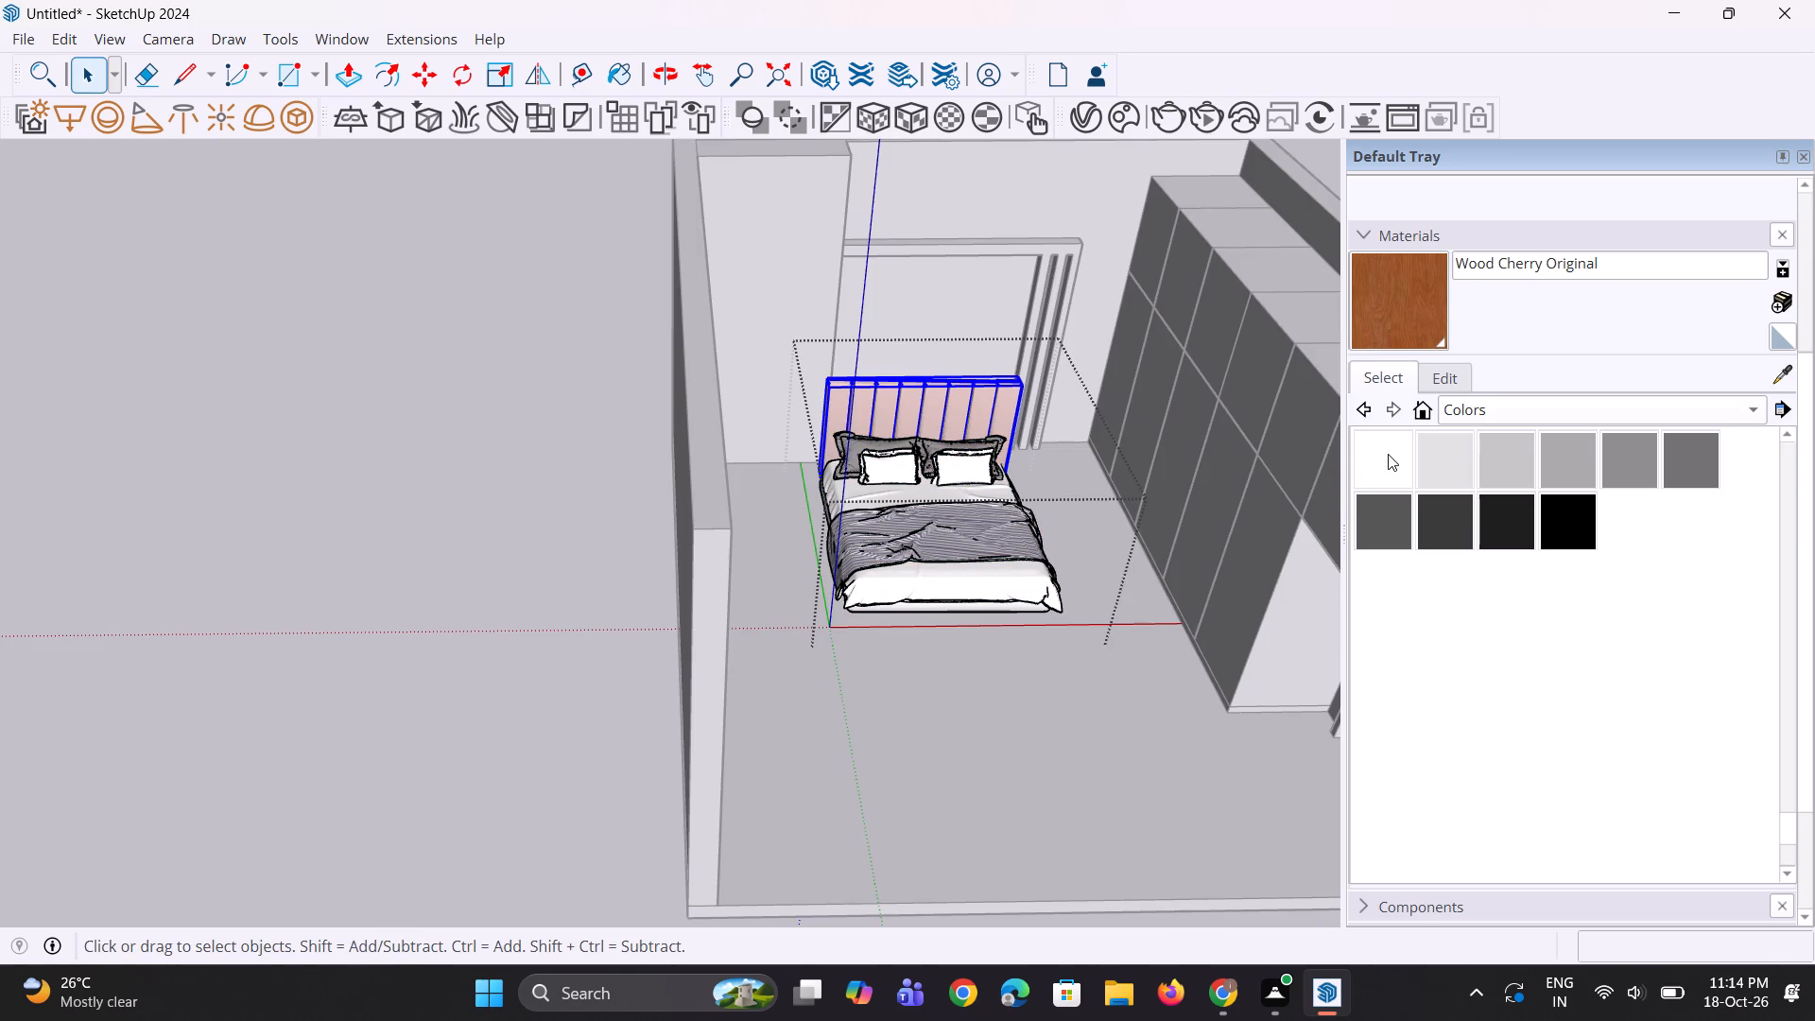
left_click(1388, 454)
double_click(1001, 423)
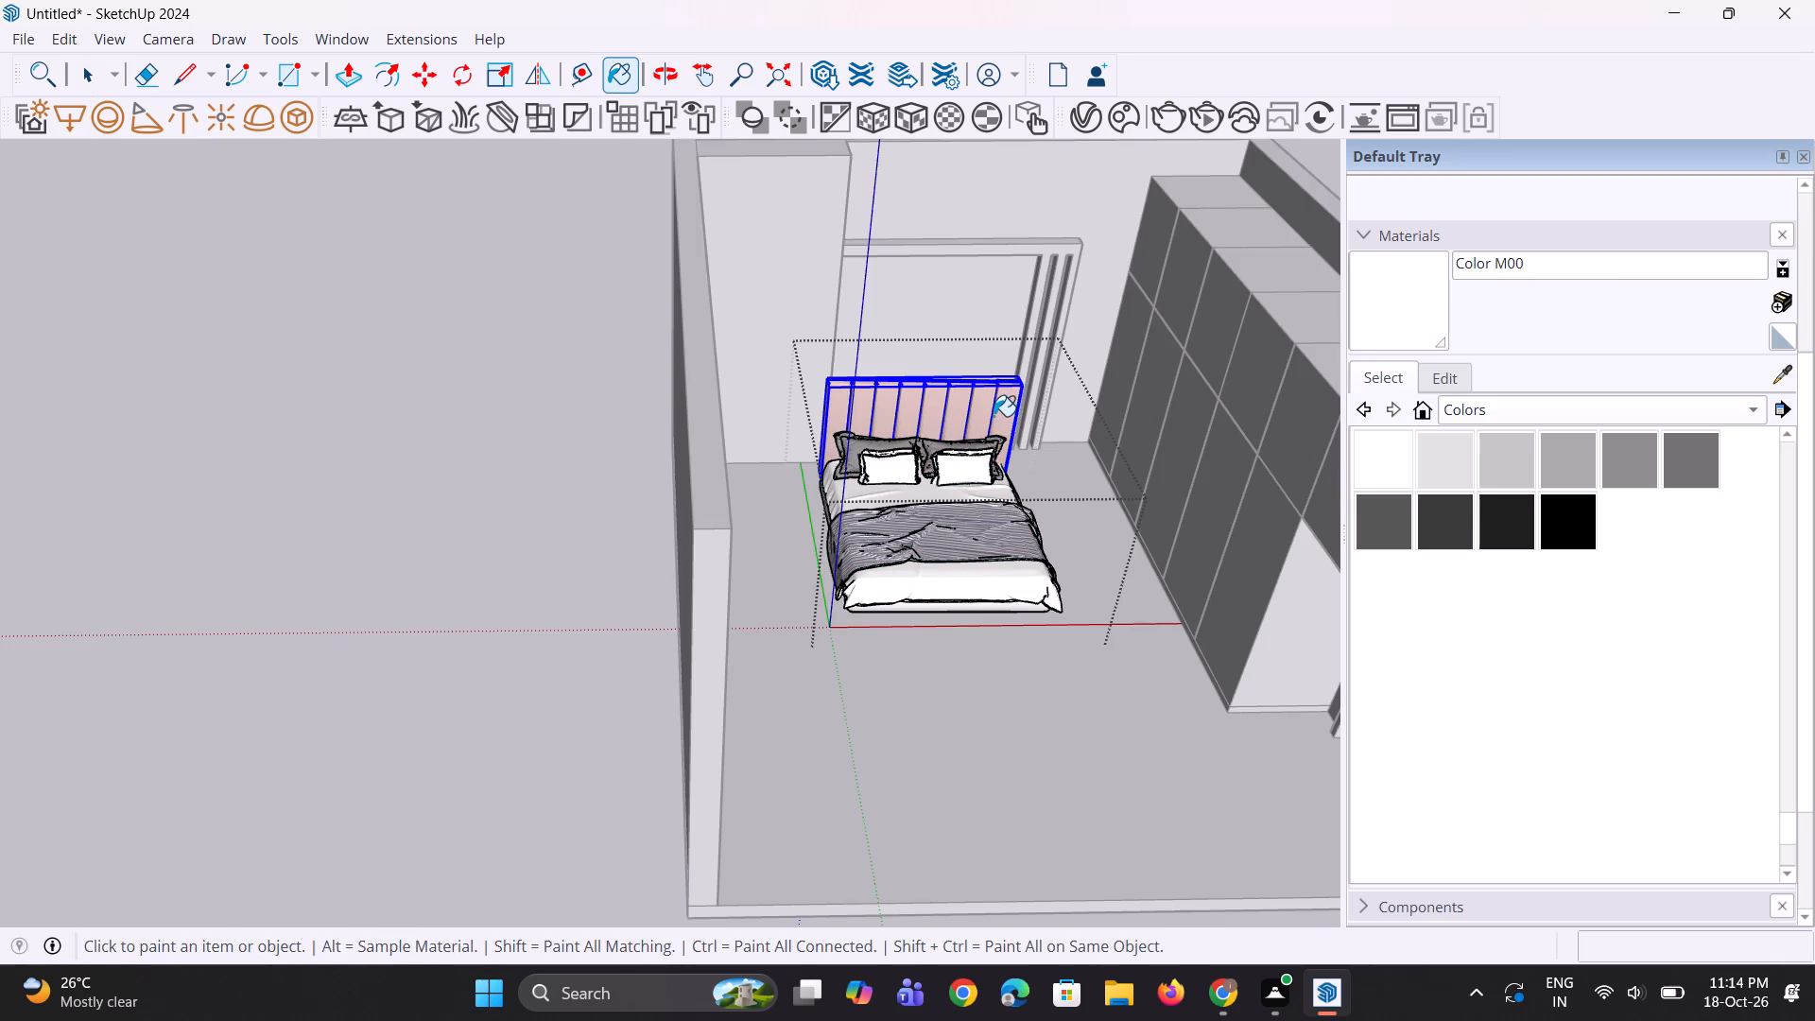
left_click(991, 408)
left_click(987, 407)
Open the headboard group and paint the fronts of its eight vertical panels with Color M00.
right_click(987, 407)
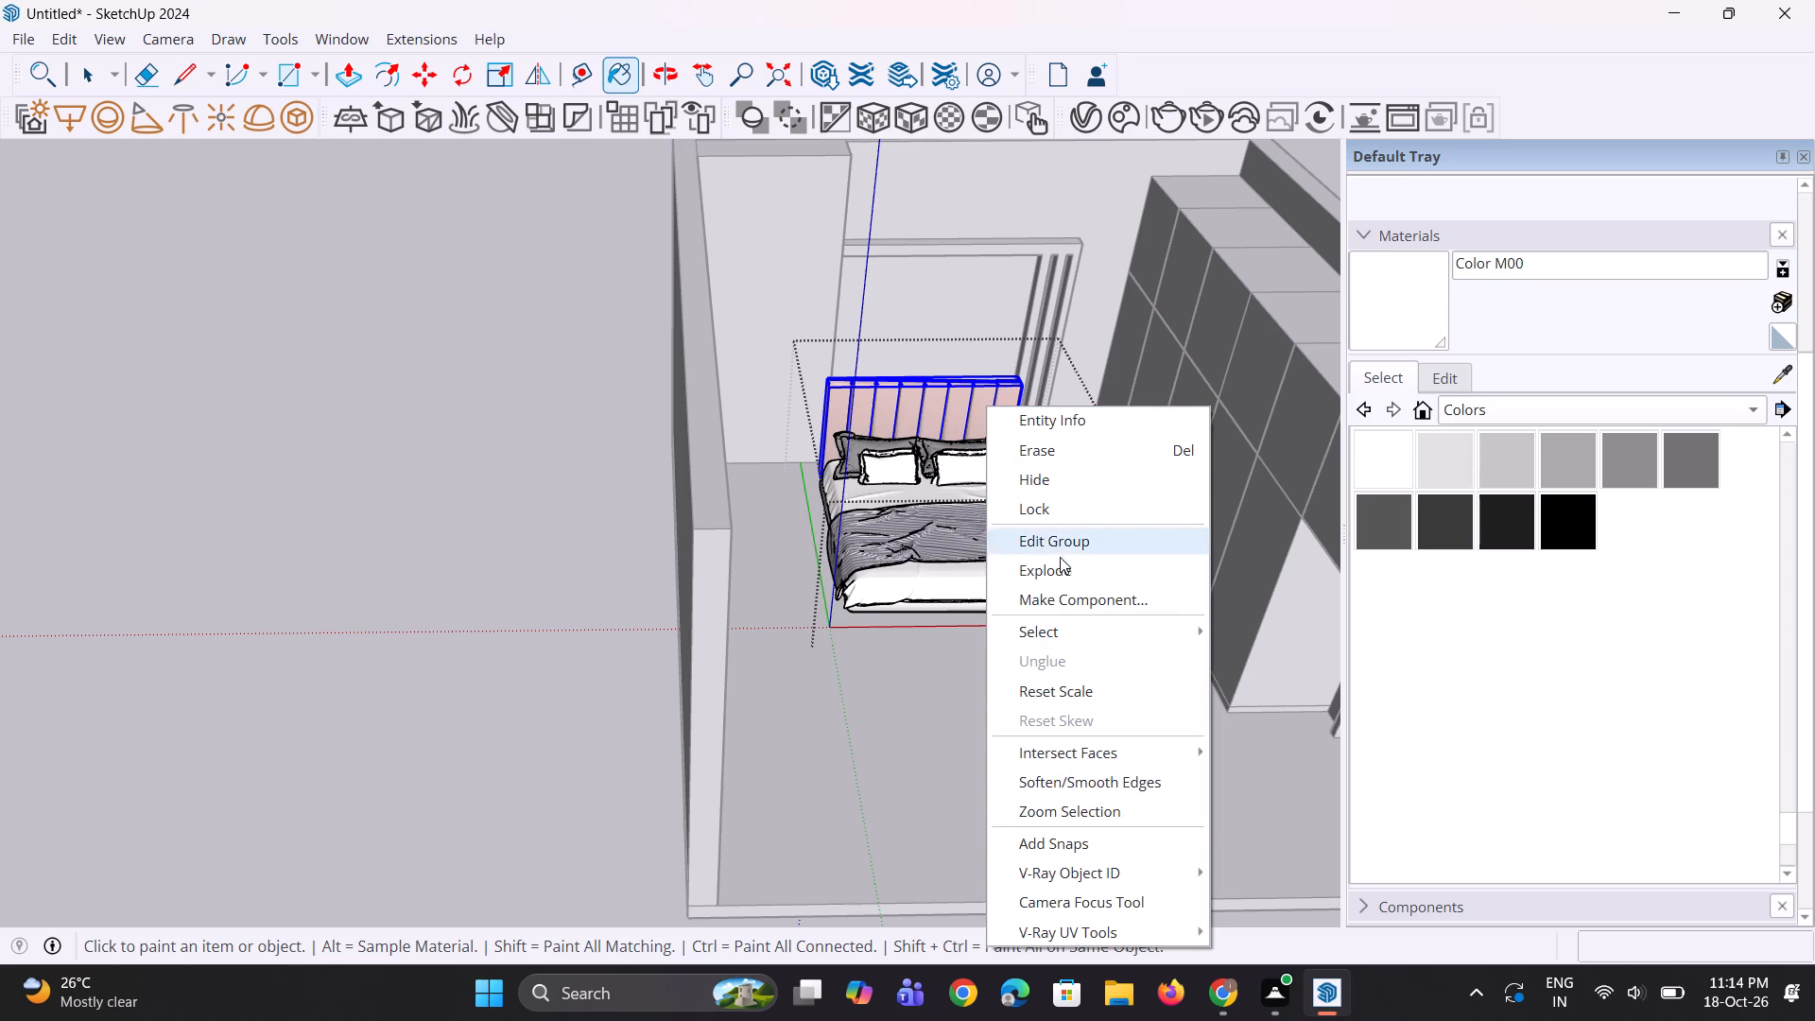
left_click(1079, 545)
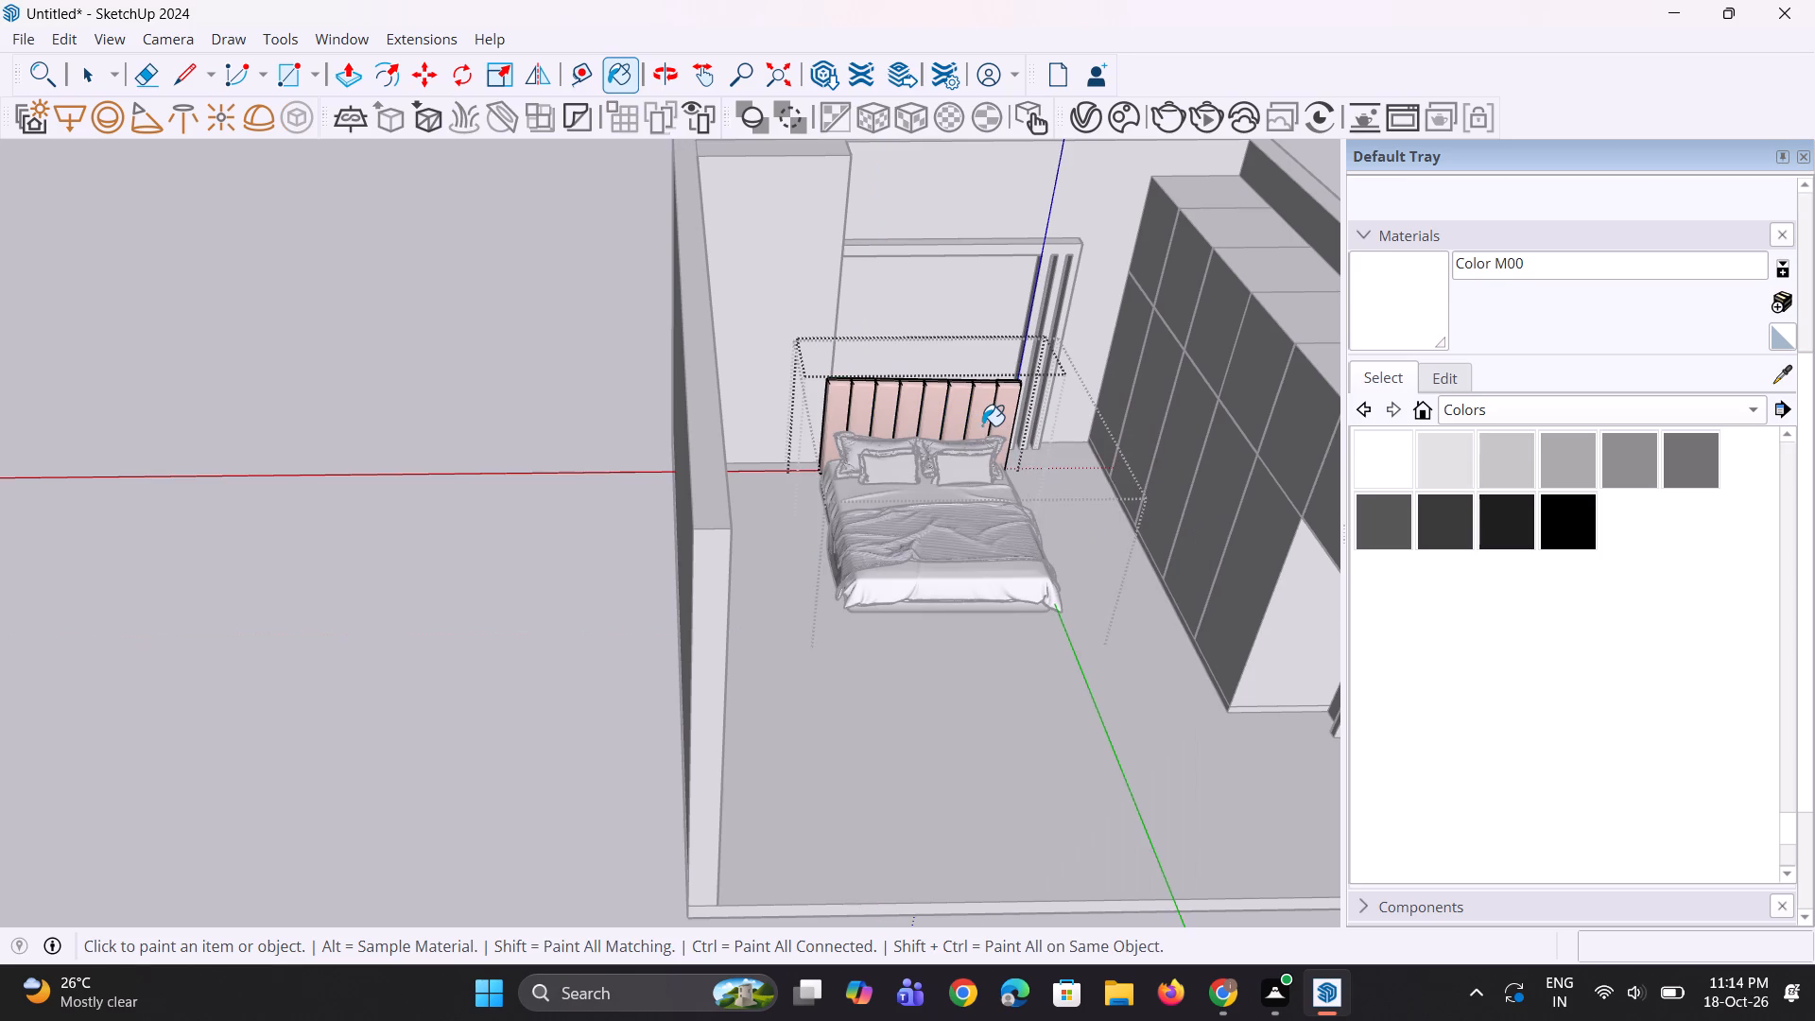
double_click(982, 418)
double_click(1010, 417)
scroll(959, 407, "up", 2)
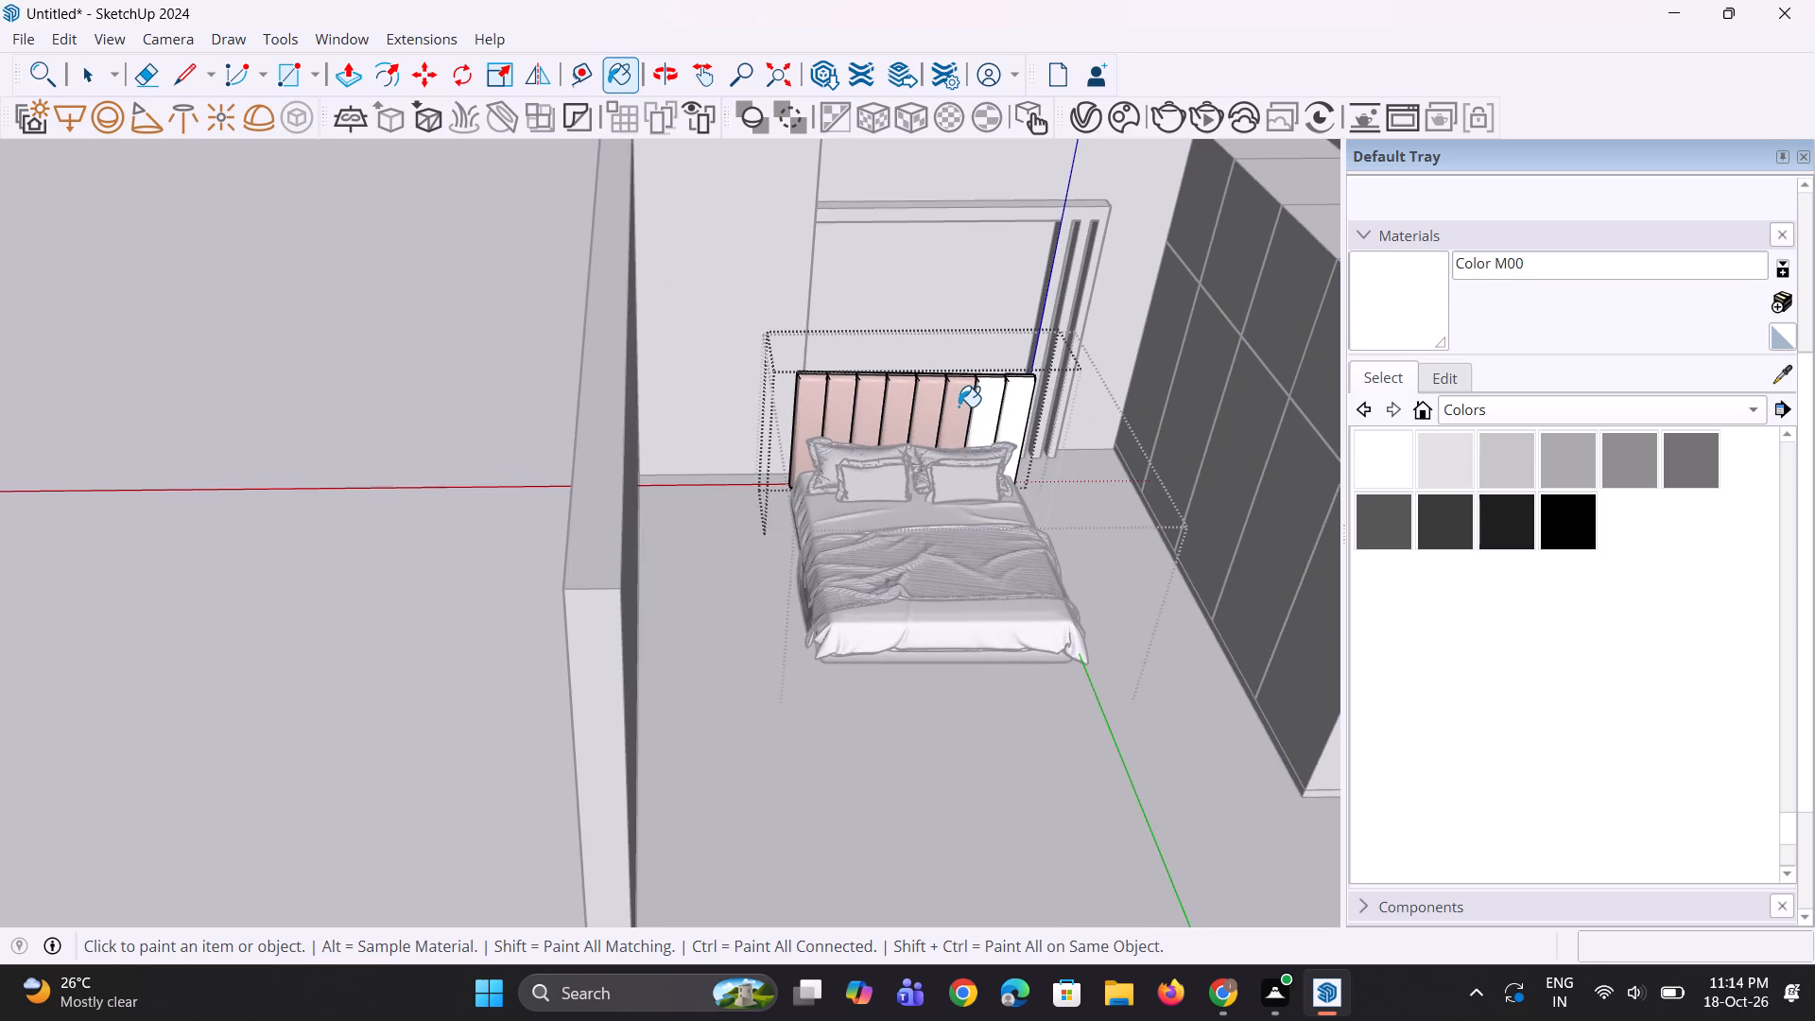
left_click(959, 407)
left_click(930, 417)
left_click(892, 428)
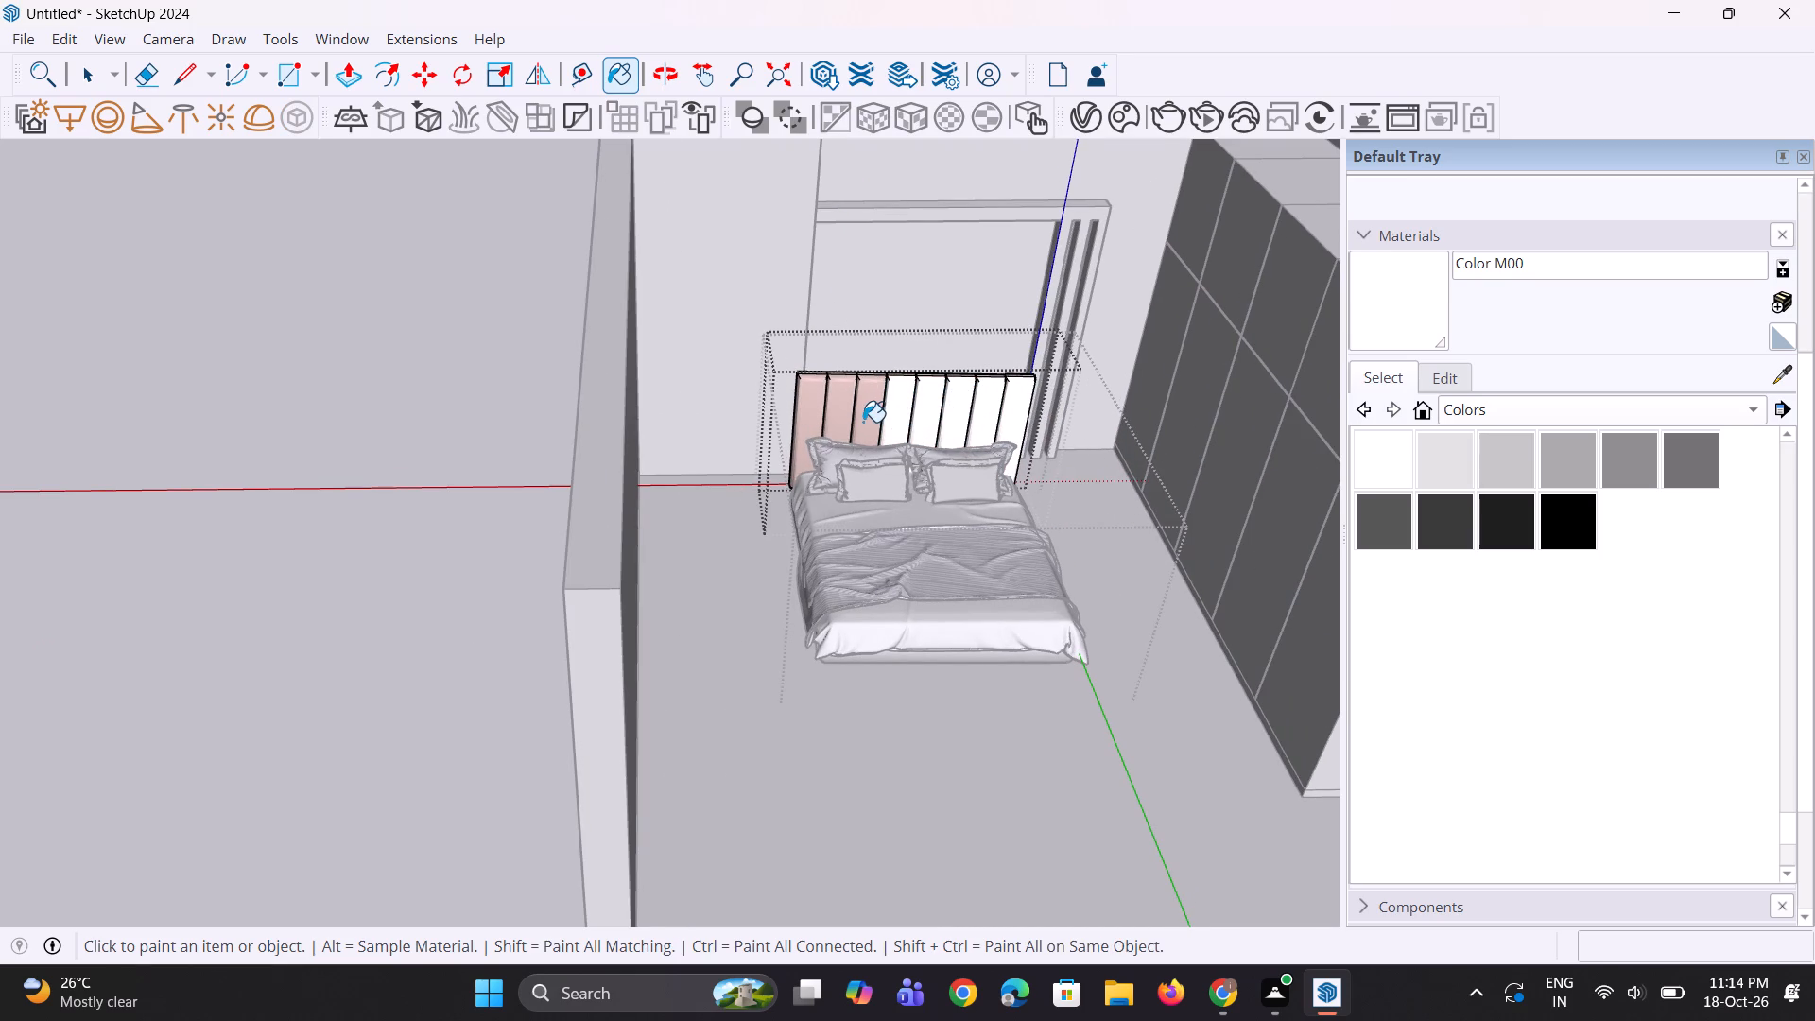
left_click(863, 422)
left_click(838, 422)
left_click(811, 420)
Paint the top faces of the five headboard panels farthest from the wardrobe with Color M00.
scroll(950, 393, "down", 3)
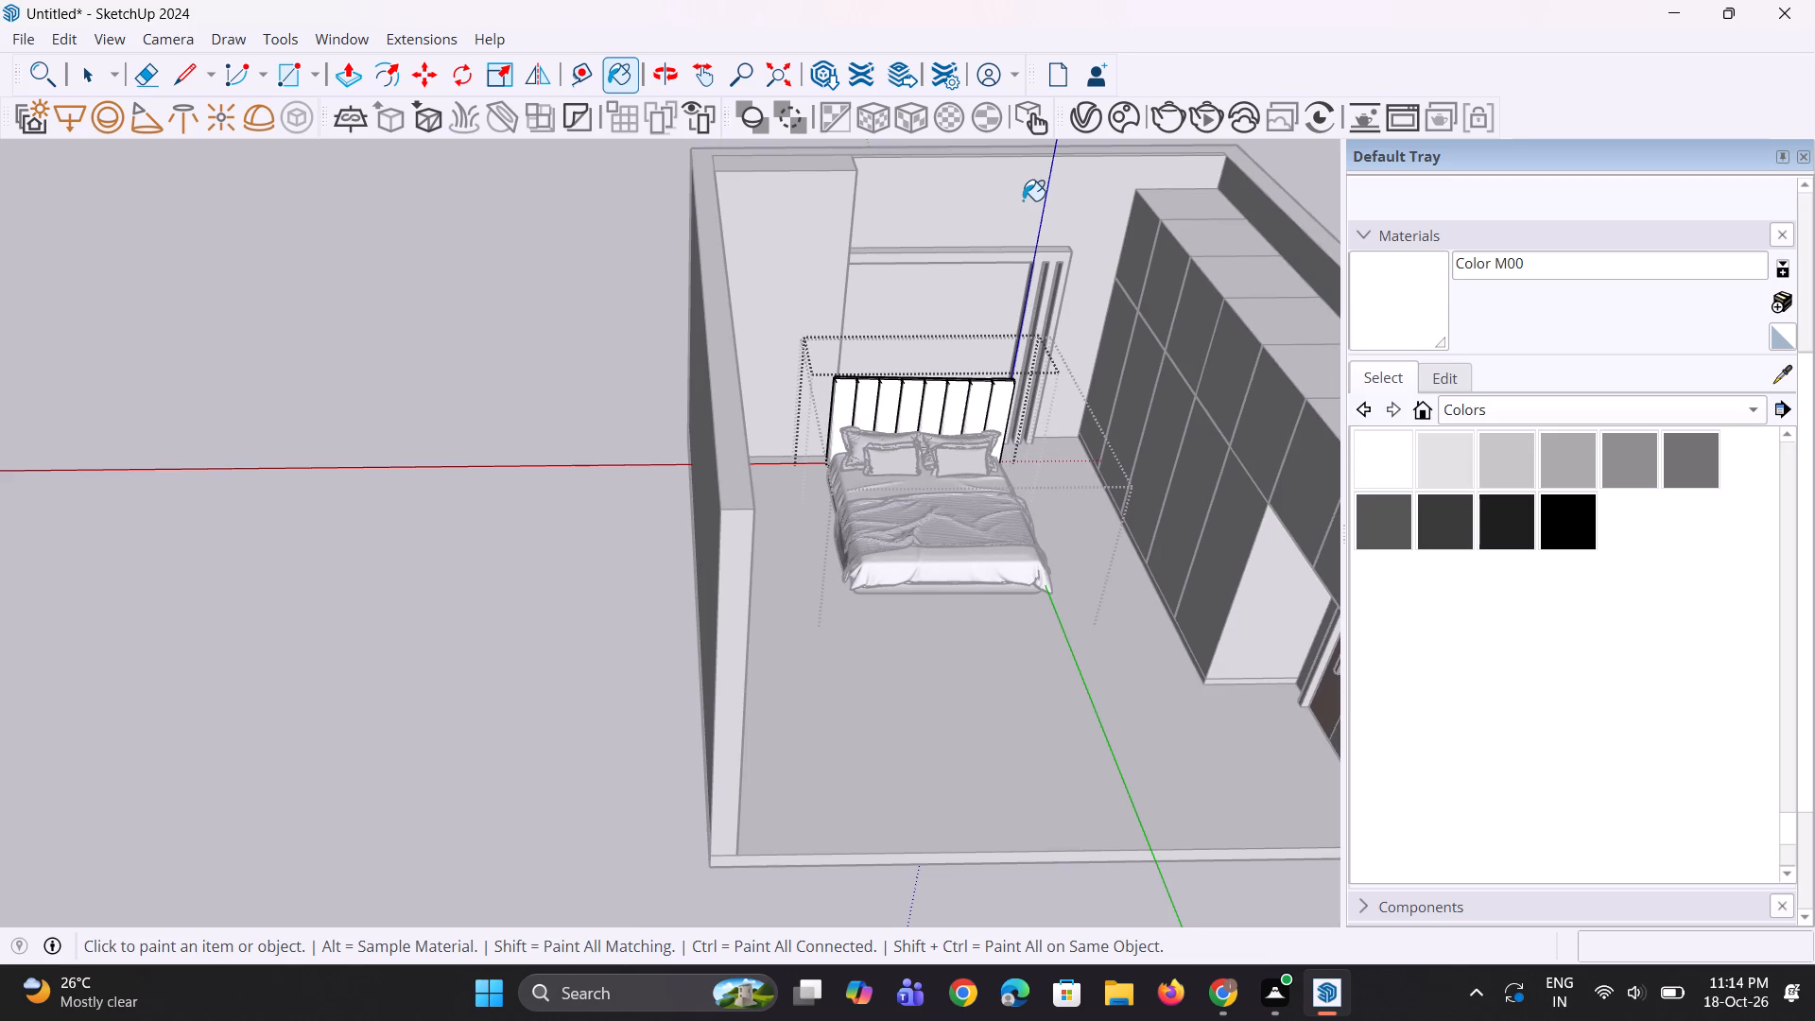
scroll(894, 515, "down", 4)
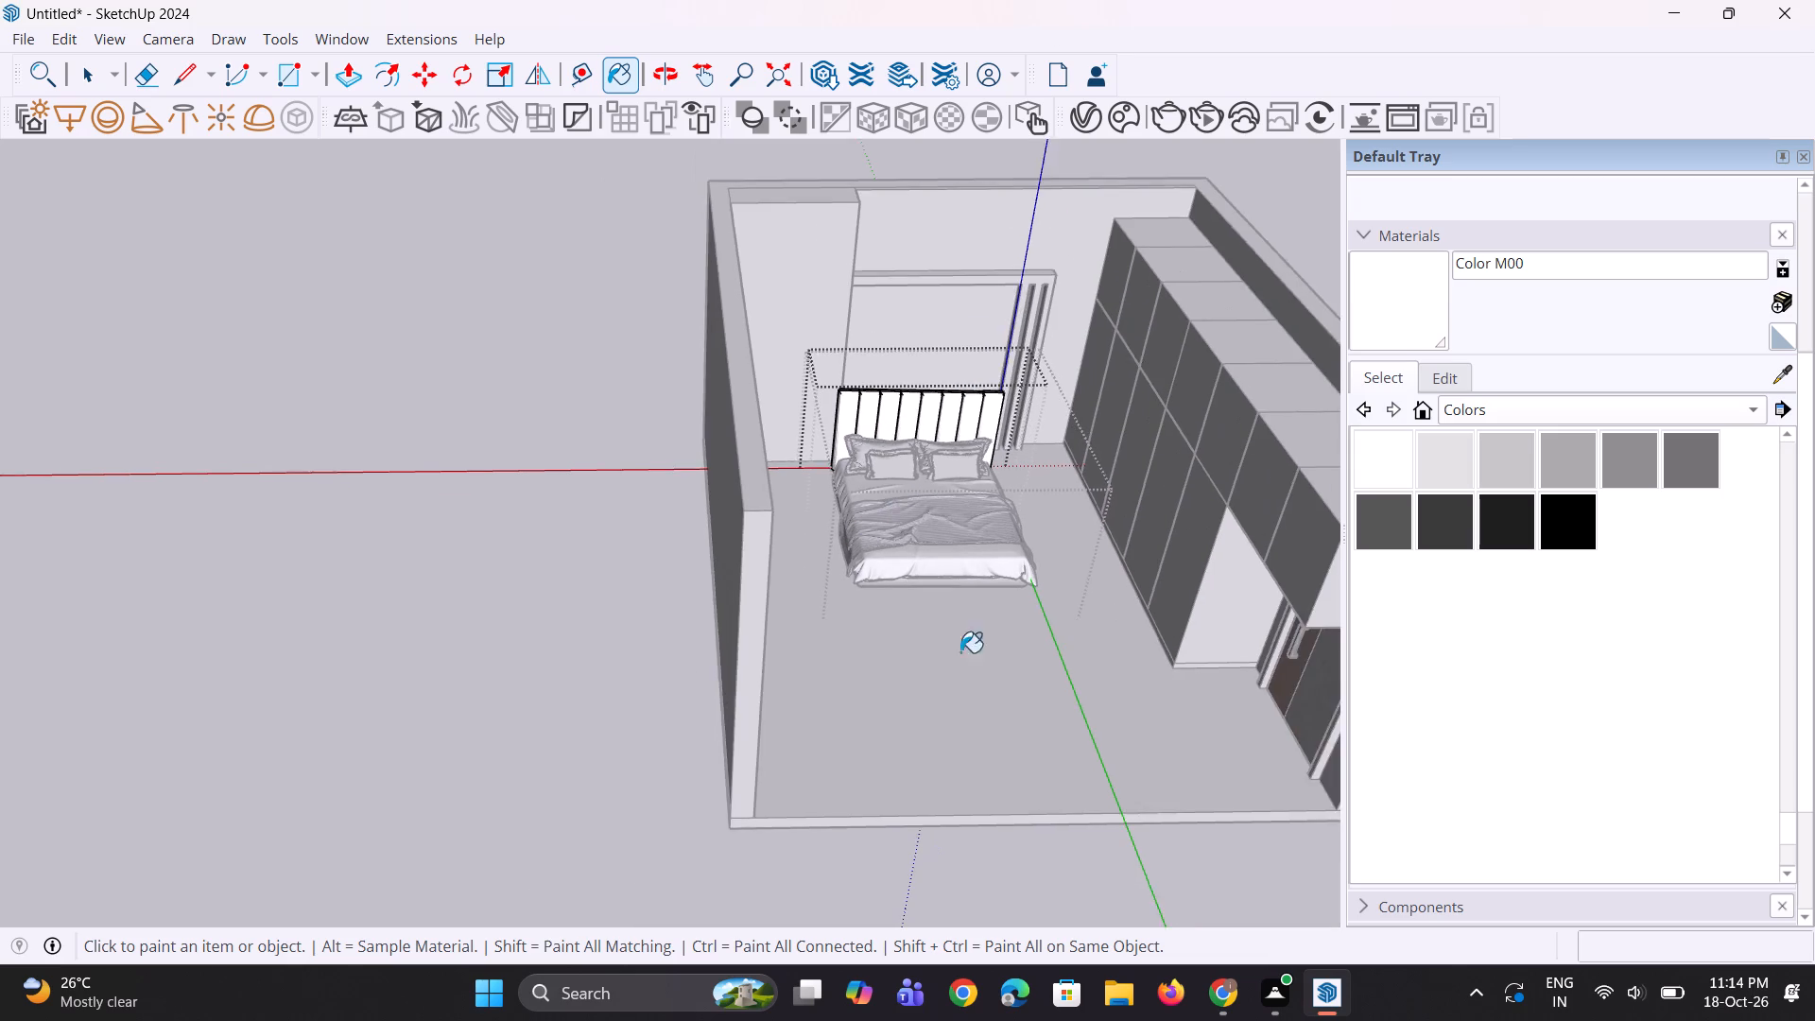
middle_click_drag(1016, 668, 988, 631)
scroll(916, 396, "up", 4)
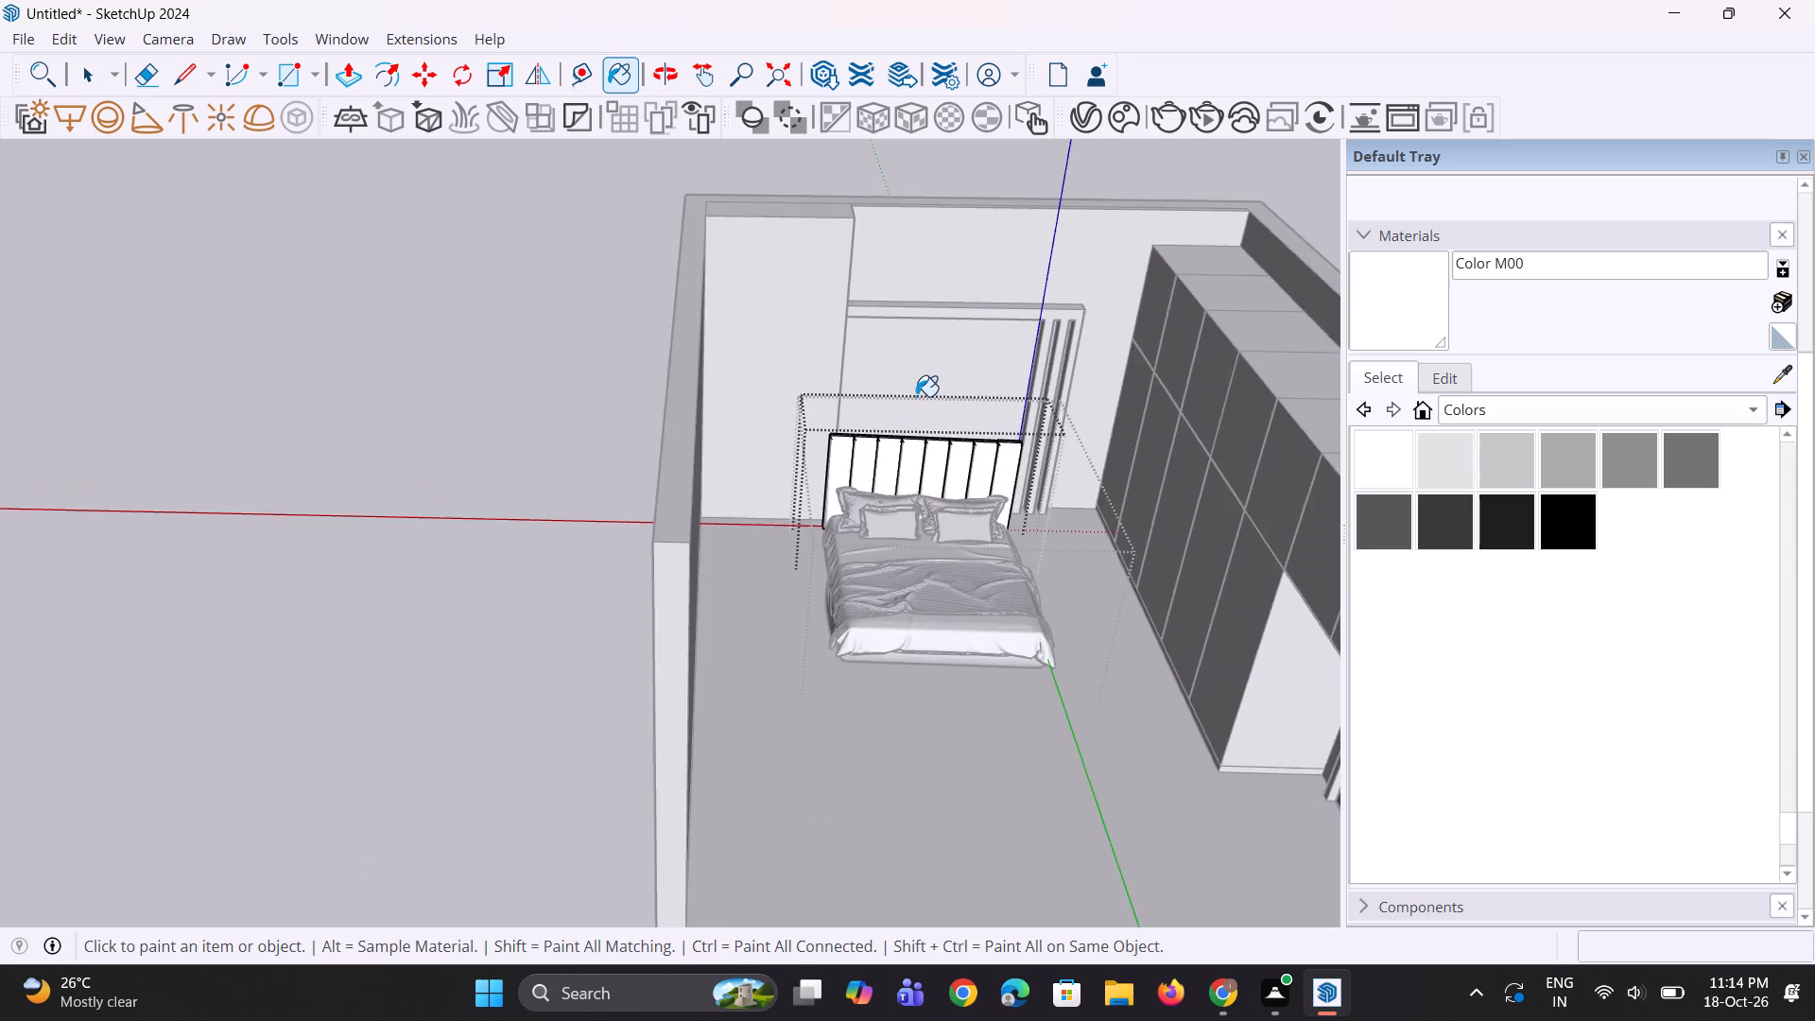
scroll(916, 396, "up", 8)
middle_click_drag(889, 502, 889, 604)
scroll(898, 506, "up", 6)
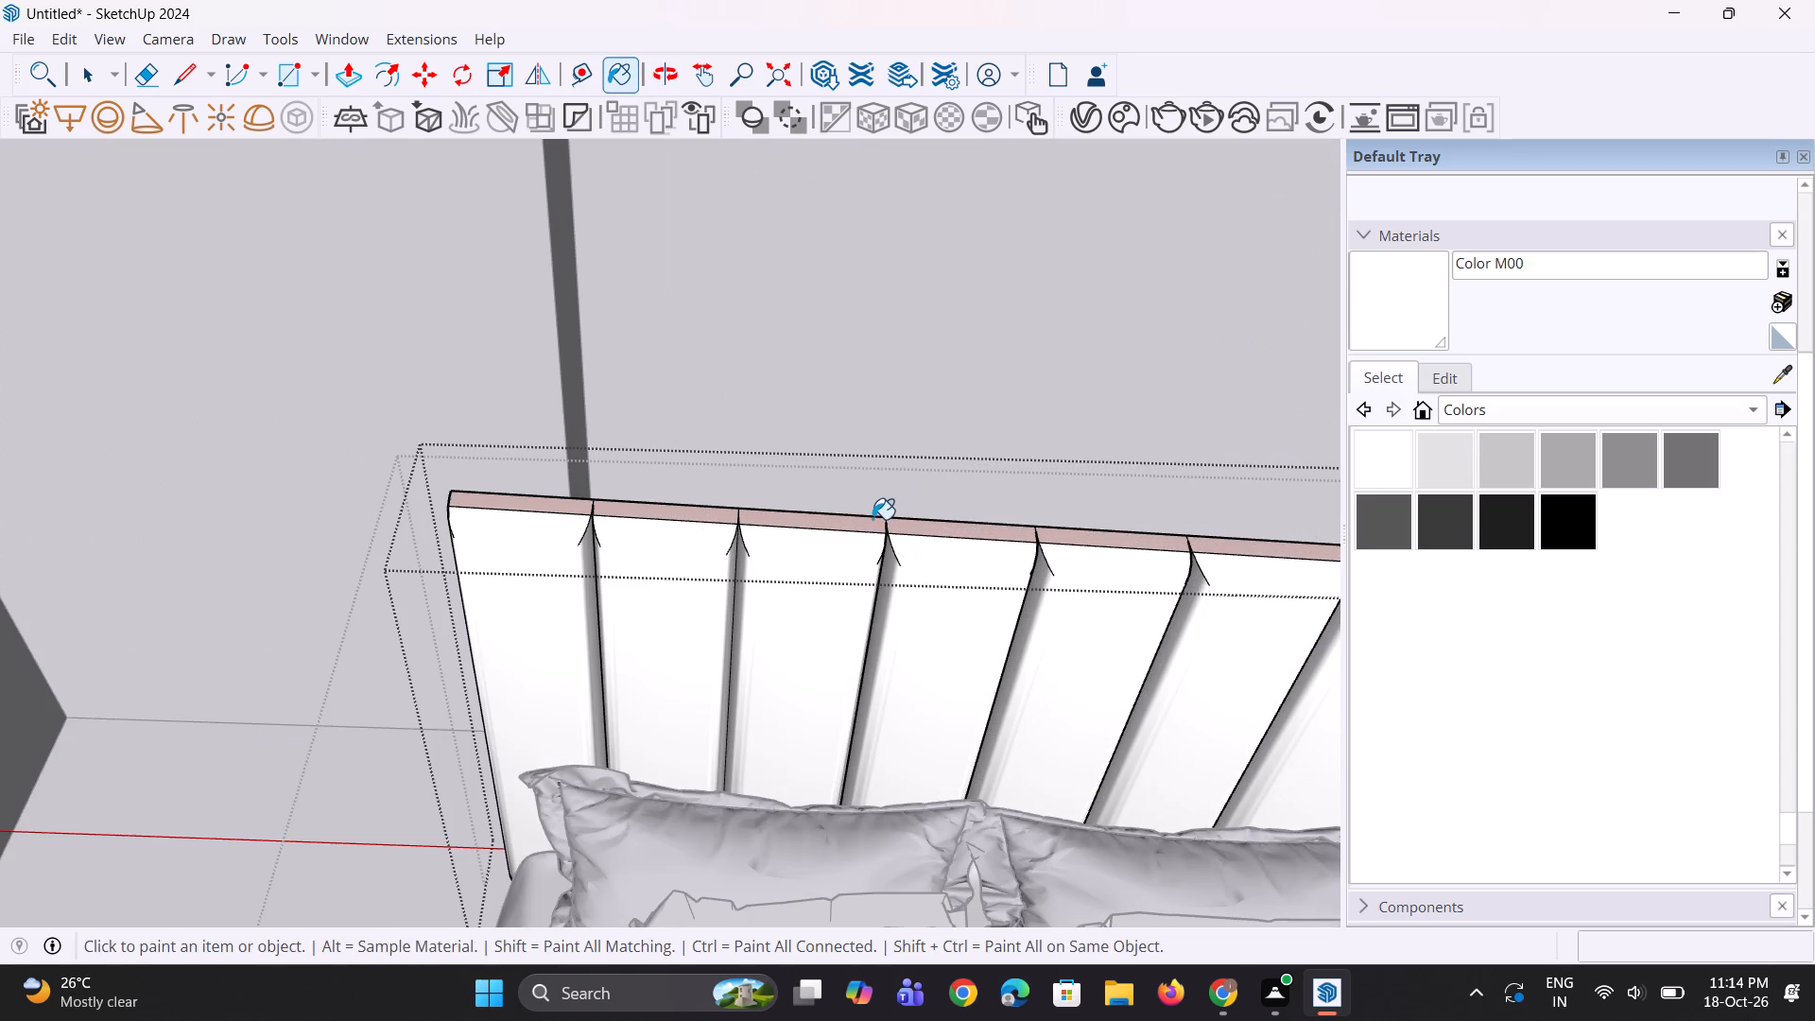
left_click(865, 522)
left_click(910, 532)
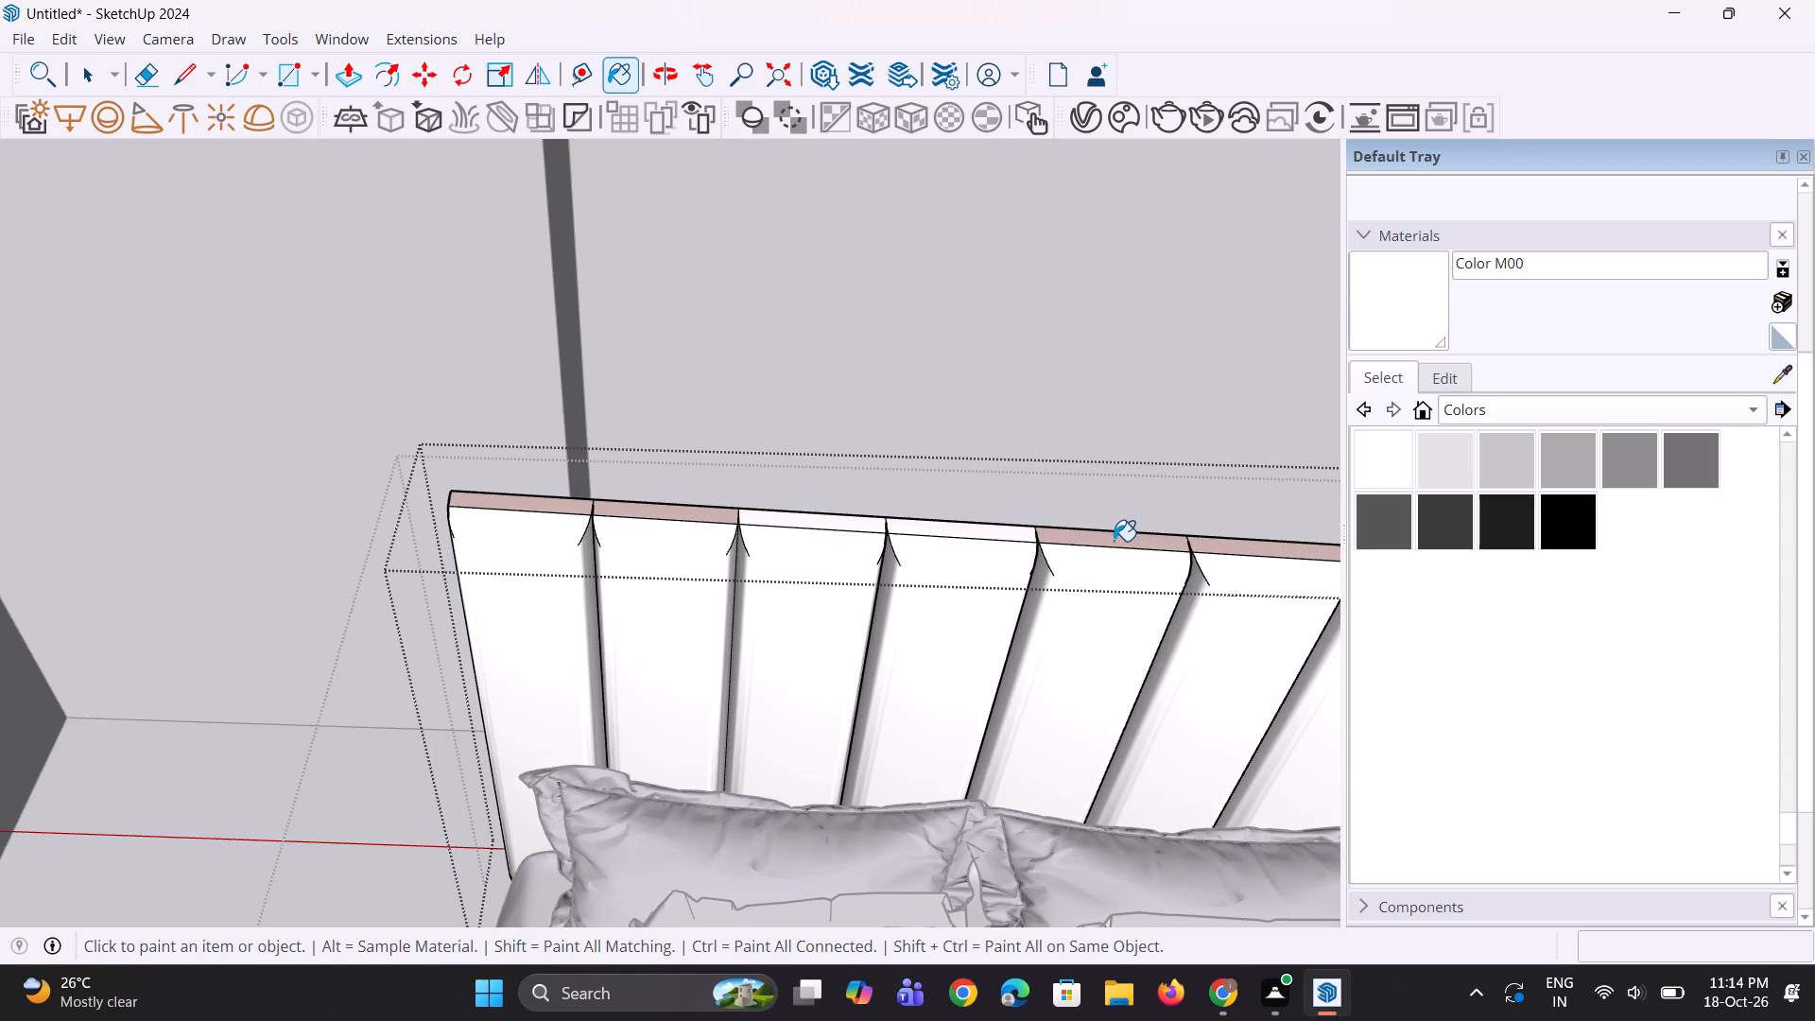
left_click(1114, 541)
scroll(1038, 576, "up", 1)
scroll(1023, 580, "down", 8)
scroll(809, 529, "up", 3)
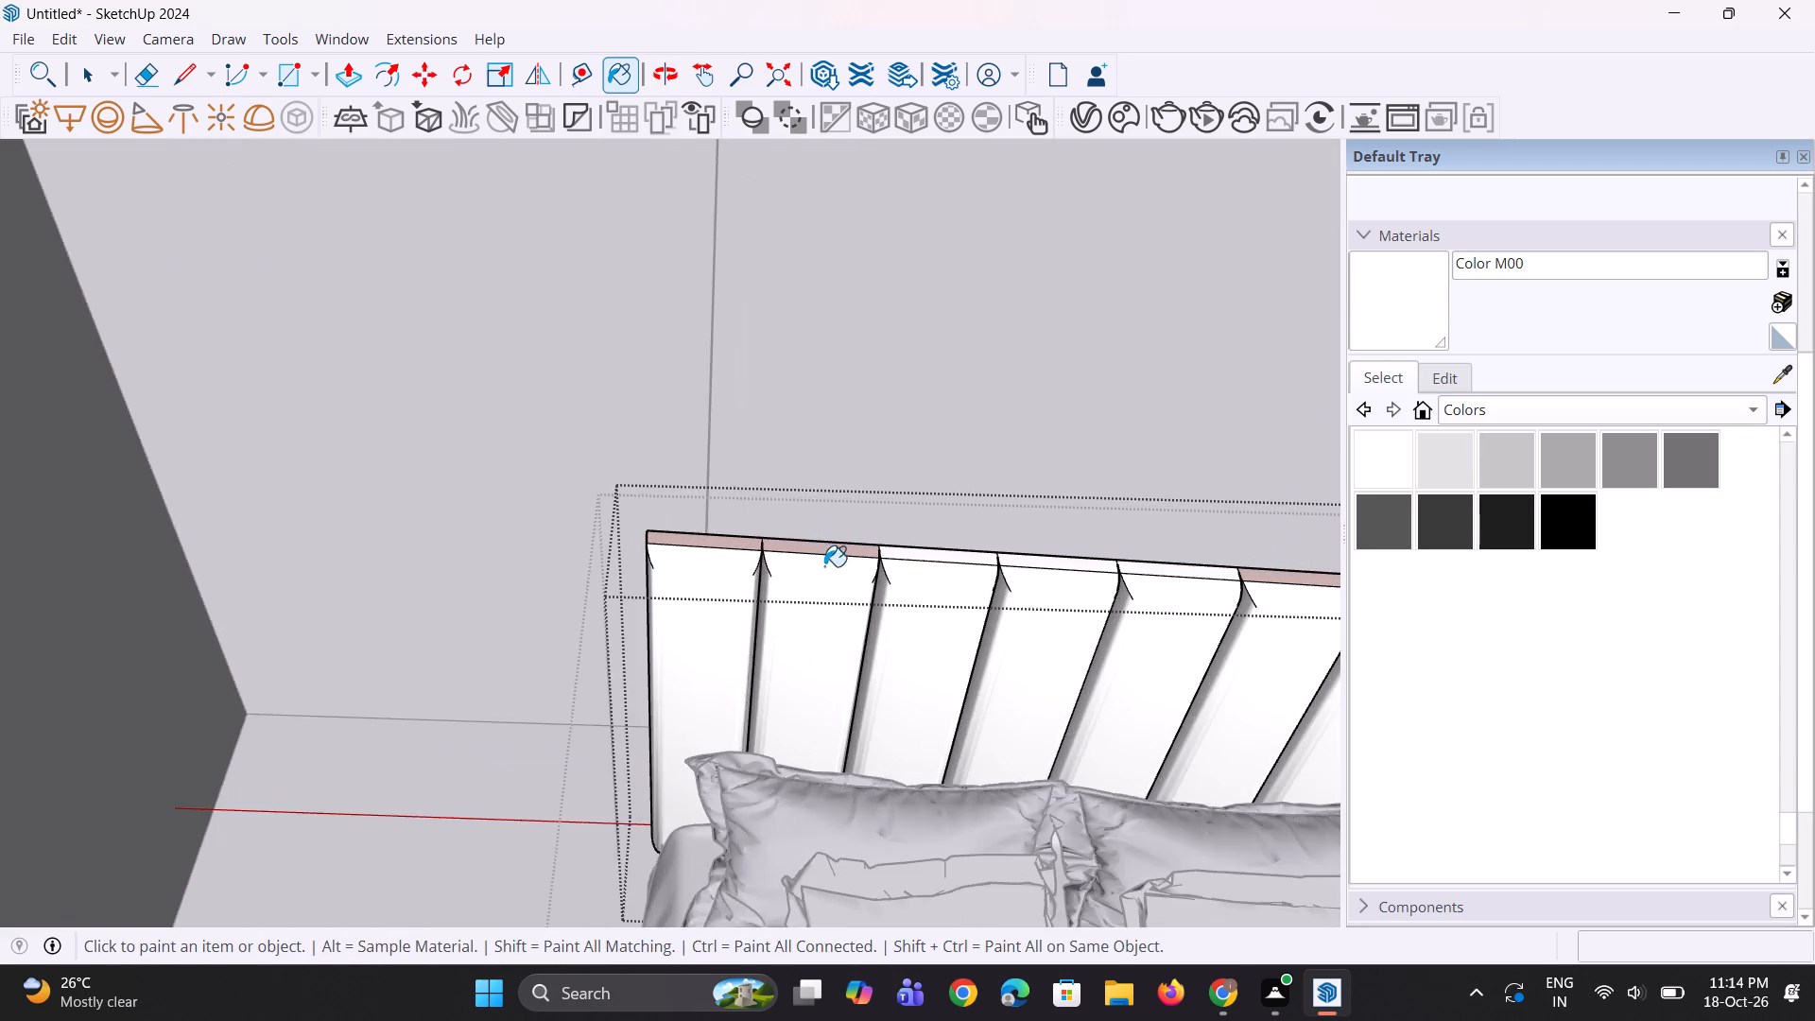
scroll(824, 566, "up", 3)
left_click(827, 542)
left_click(719, 540)
Paint the top faces of the three headboard panels nearest the wardrobe with Color M00.
scroll(631, 551, "down", 7)
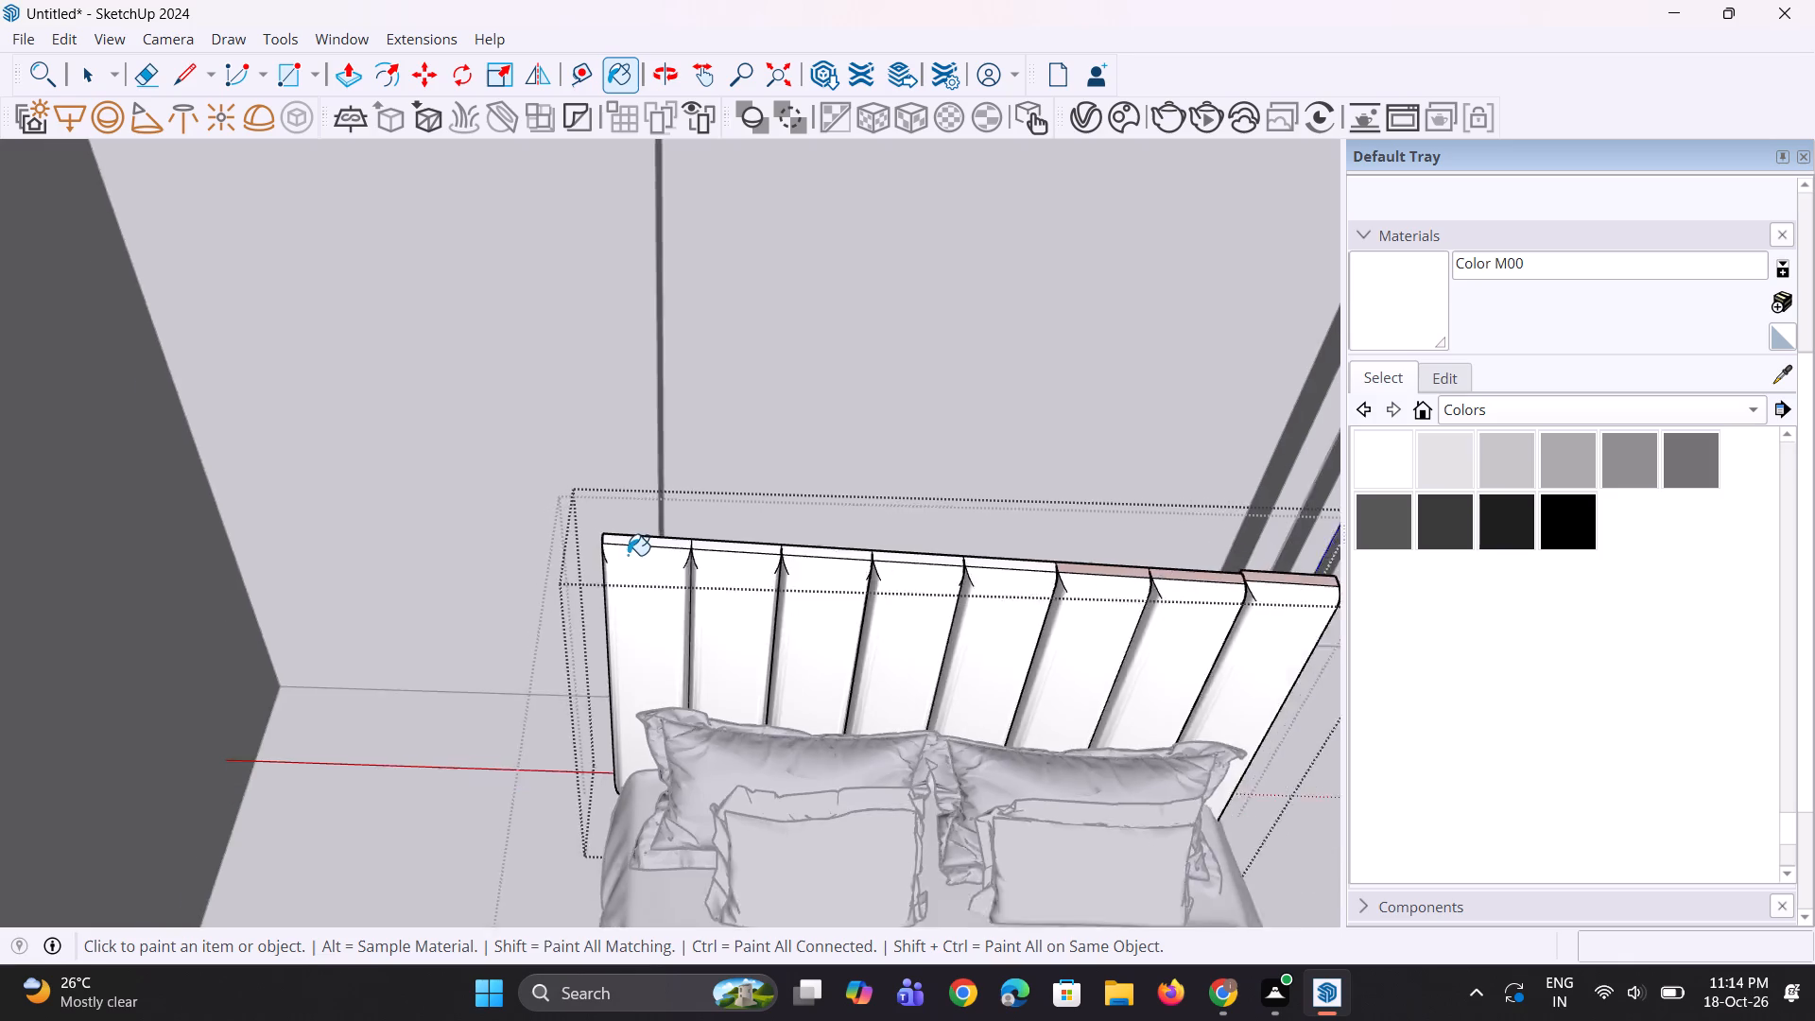
scroll(628, 555, "down", 5)
scroll(1011, 539, "up", 11)
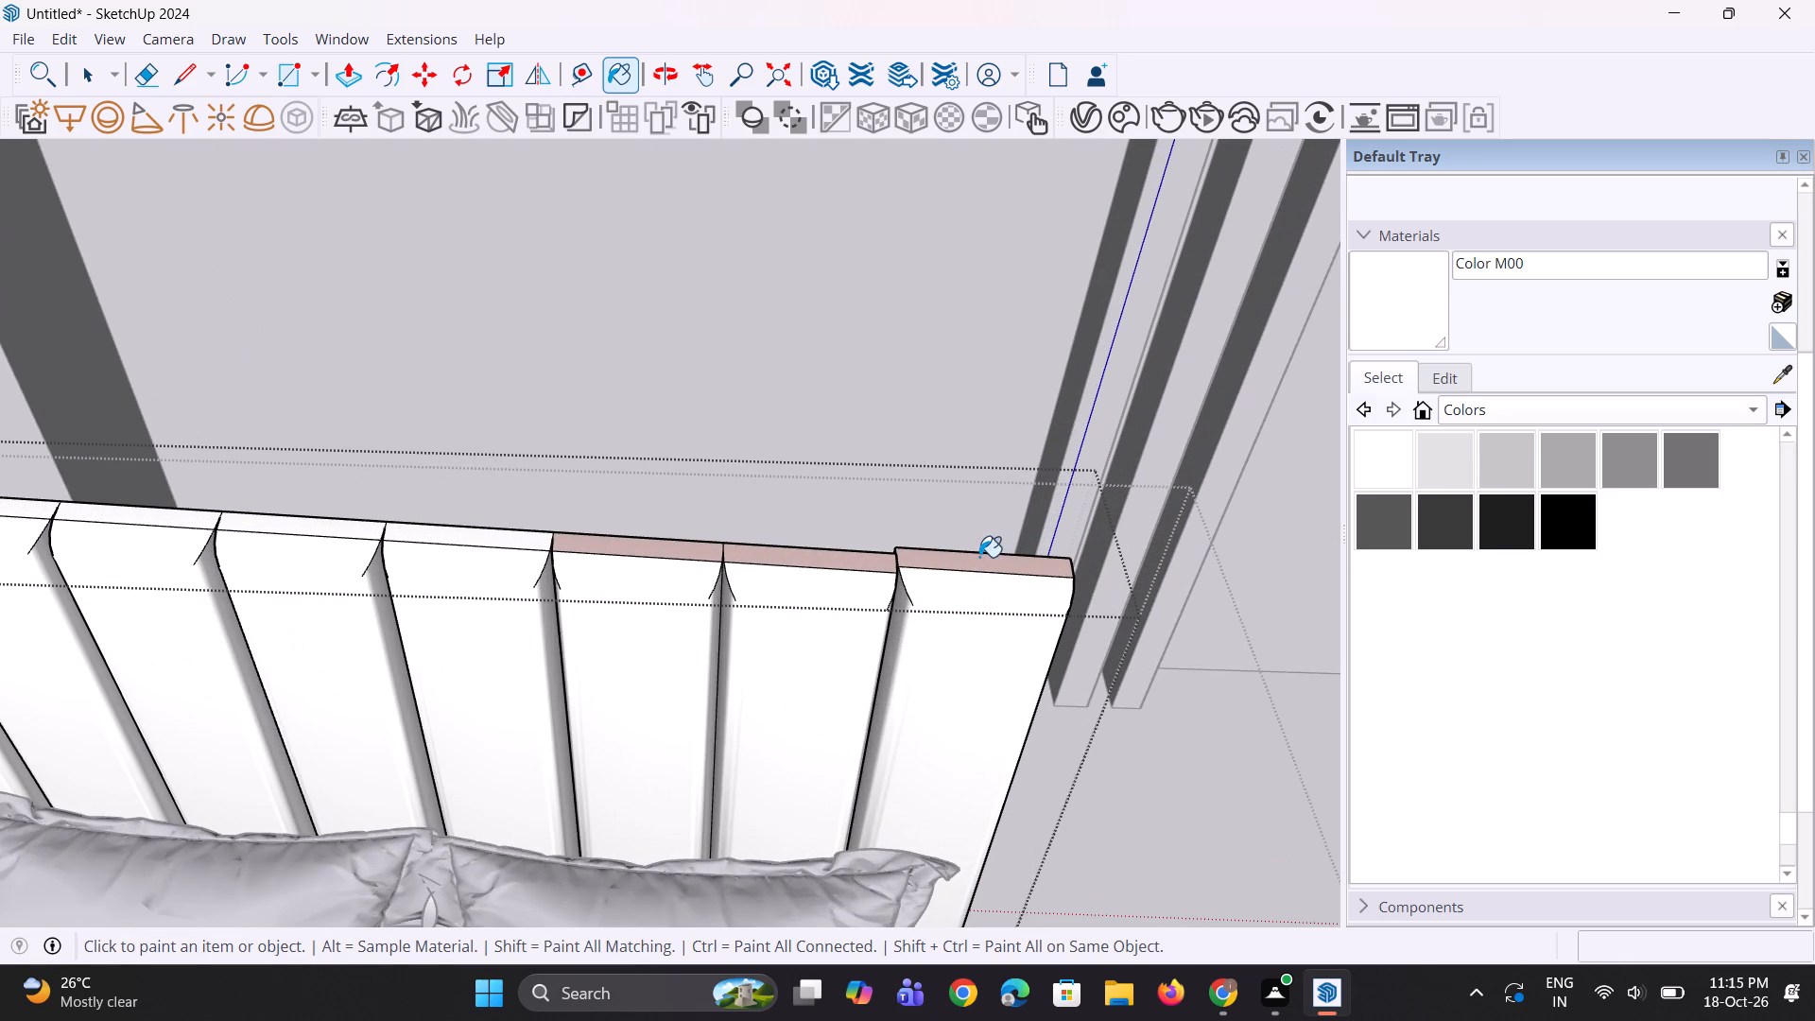
left_click(979, 557)
left_click(856, 562)
left_click(700, 552)
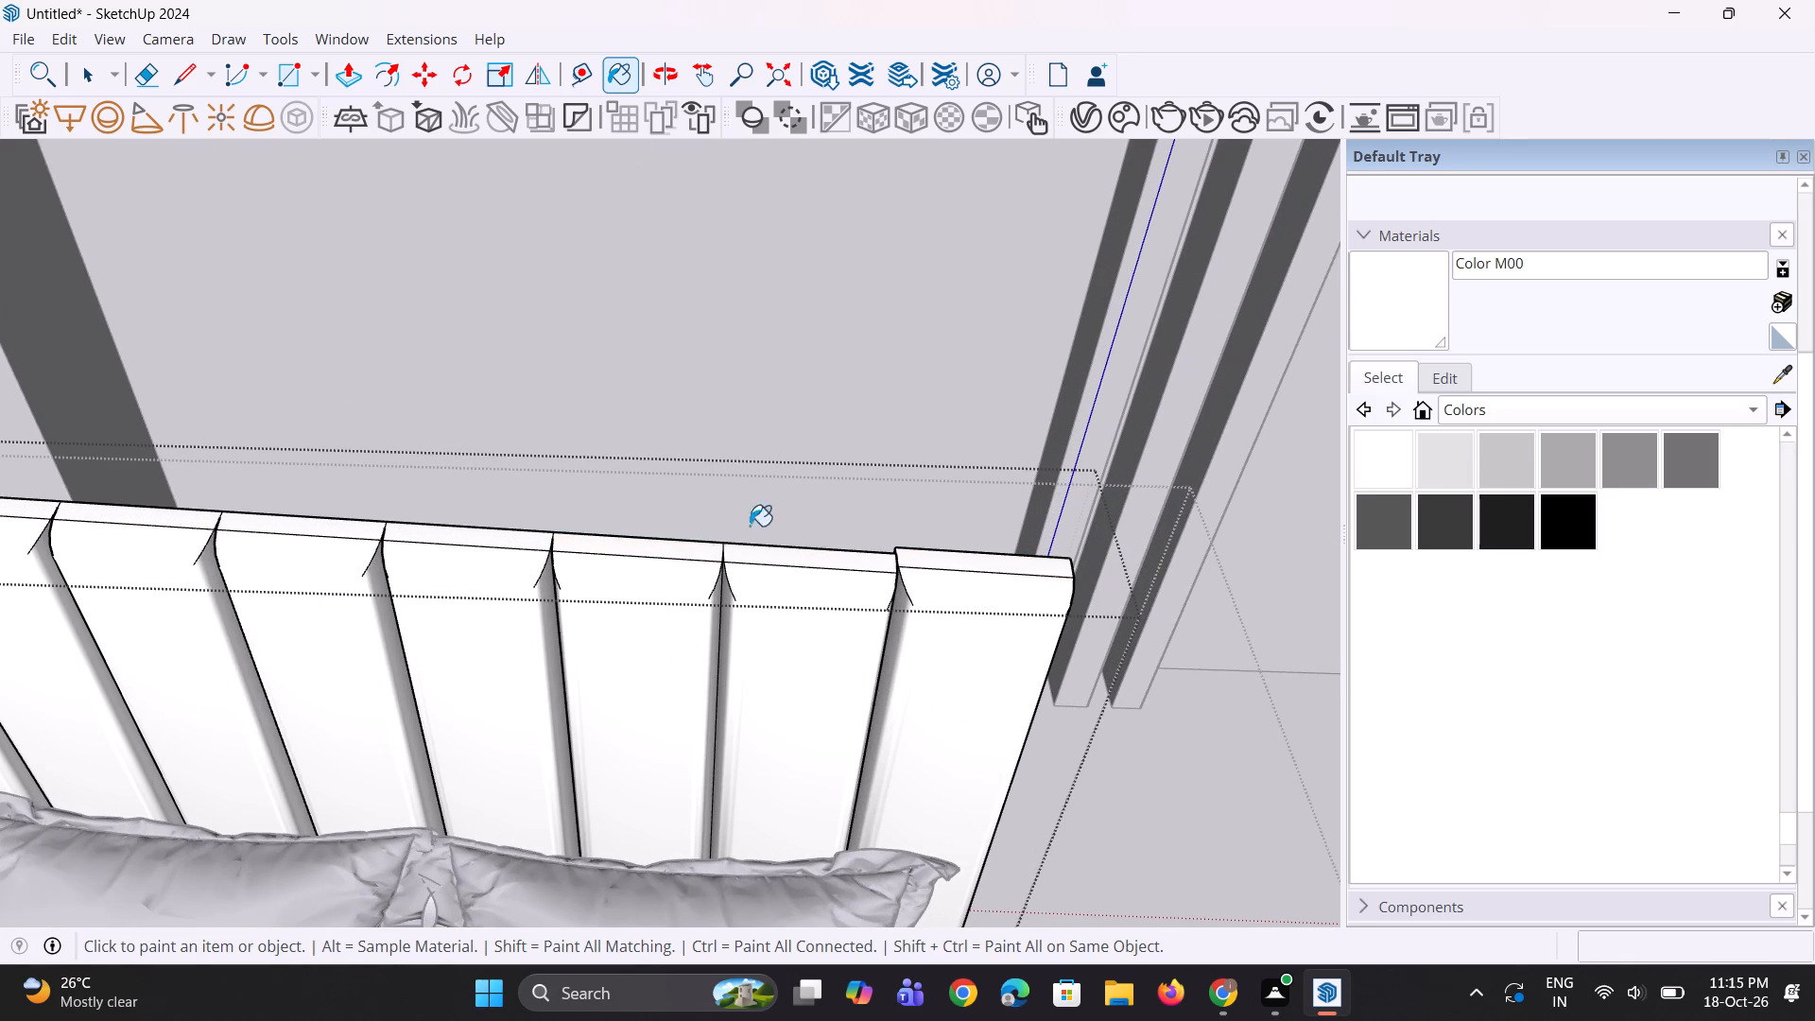
Paint the back faces of four headboard panels with Color M00, starting from the second panel from the end away from the wardrobe.
scroll(773, 516, "down", 6)
middle_click_drag(1063, 614, 927, 626)
scroll(814, 655, "up", 6)
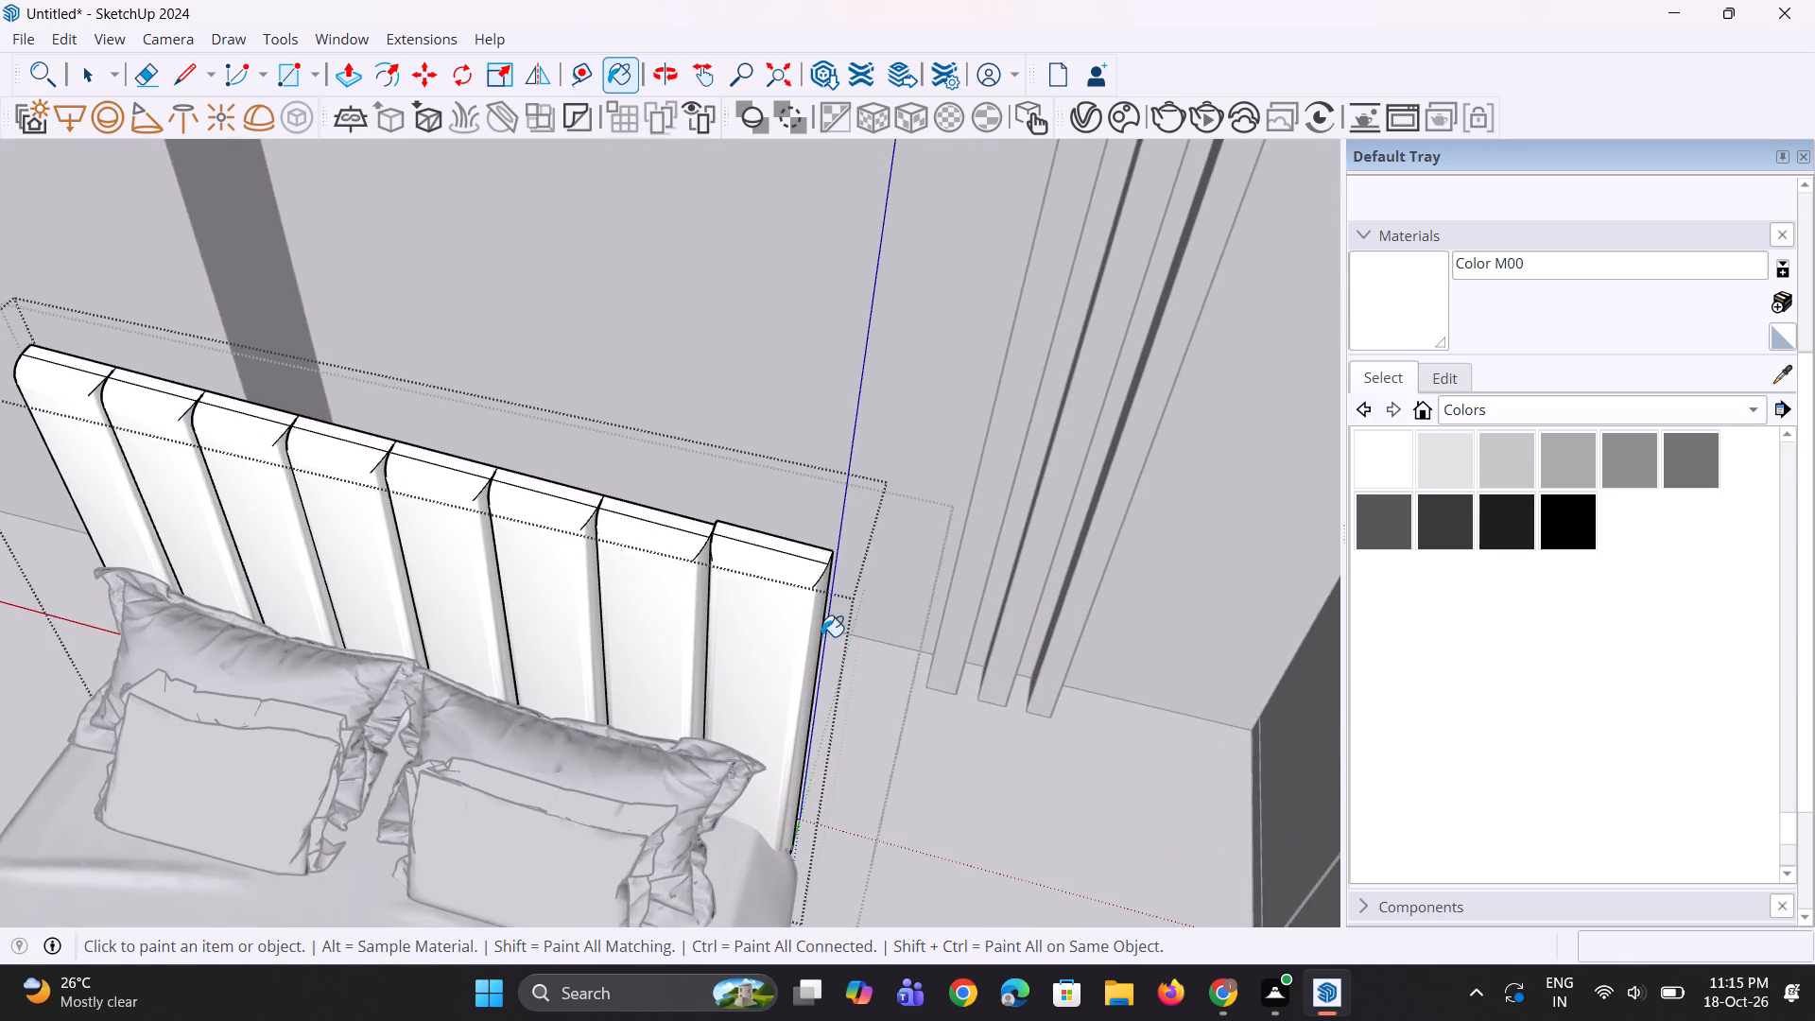
scroll(821, 636, "up", 10)
scroll(826, 609, "down", 19)
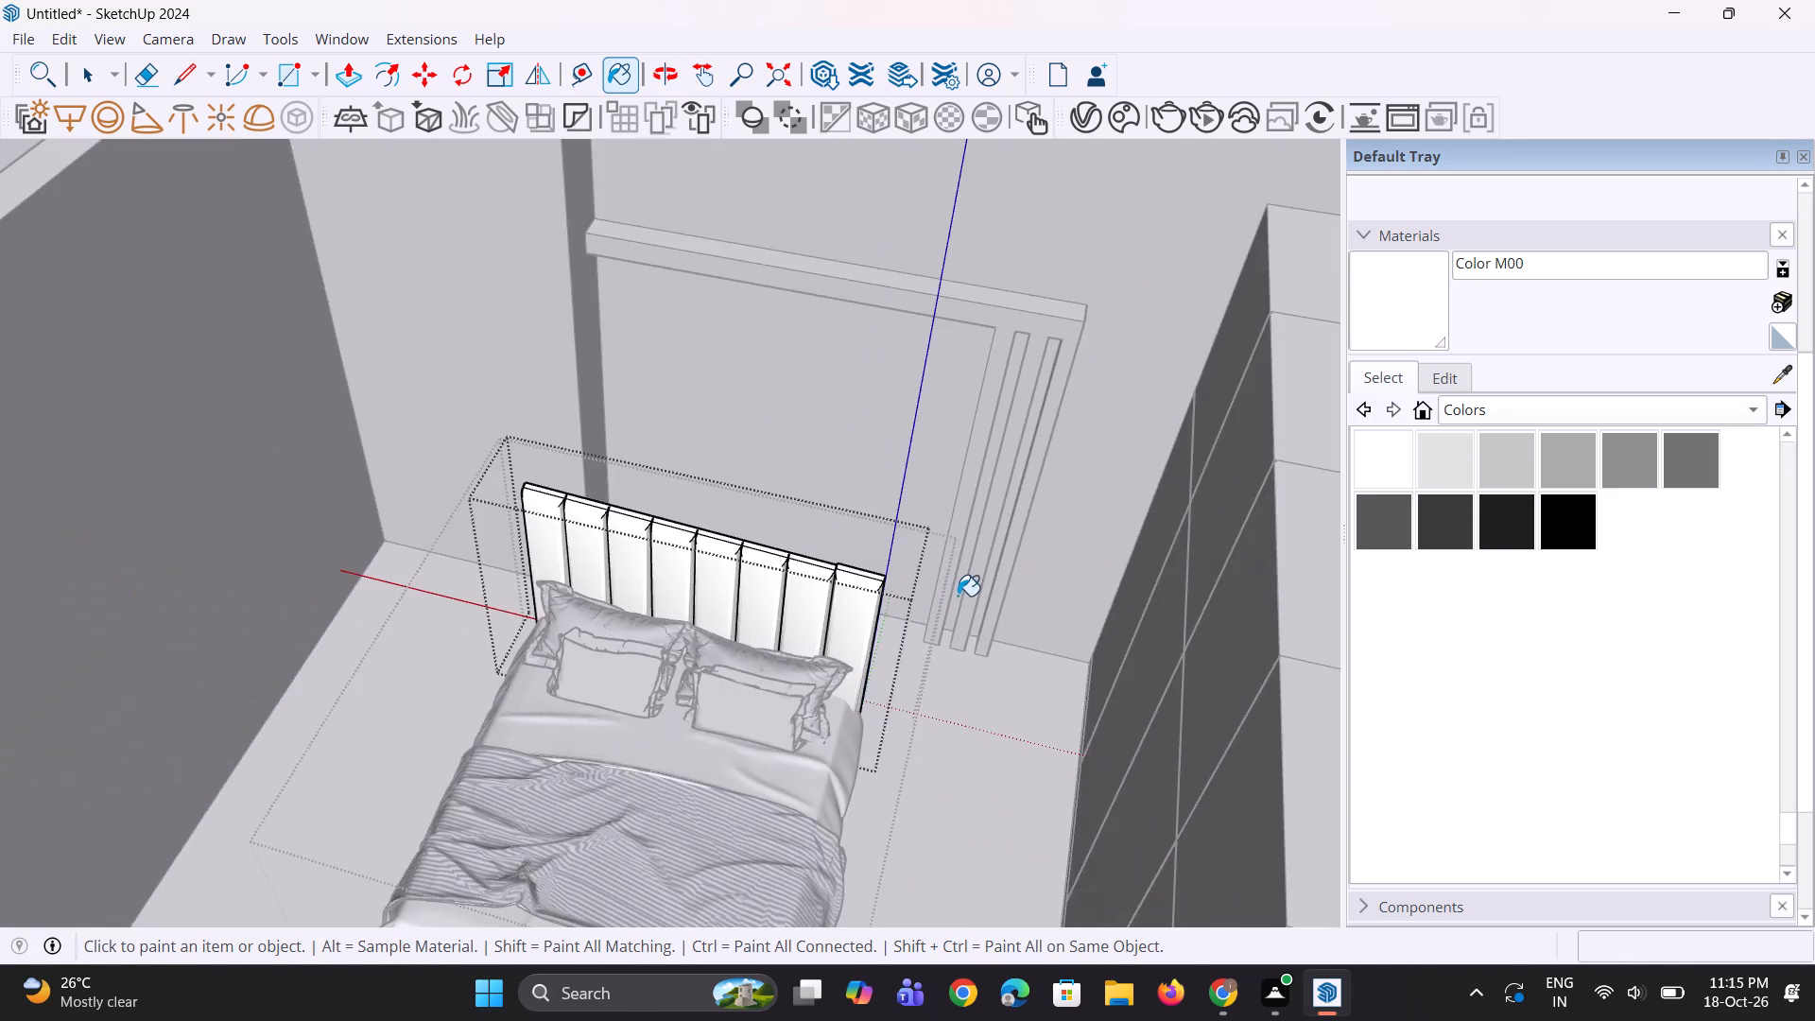
scroll(958, 596, "down", 3)
middle_click_drag(520, 634, 1188, 752)
scroll(573, 496, "up", 6)
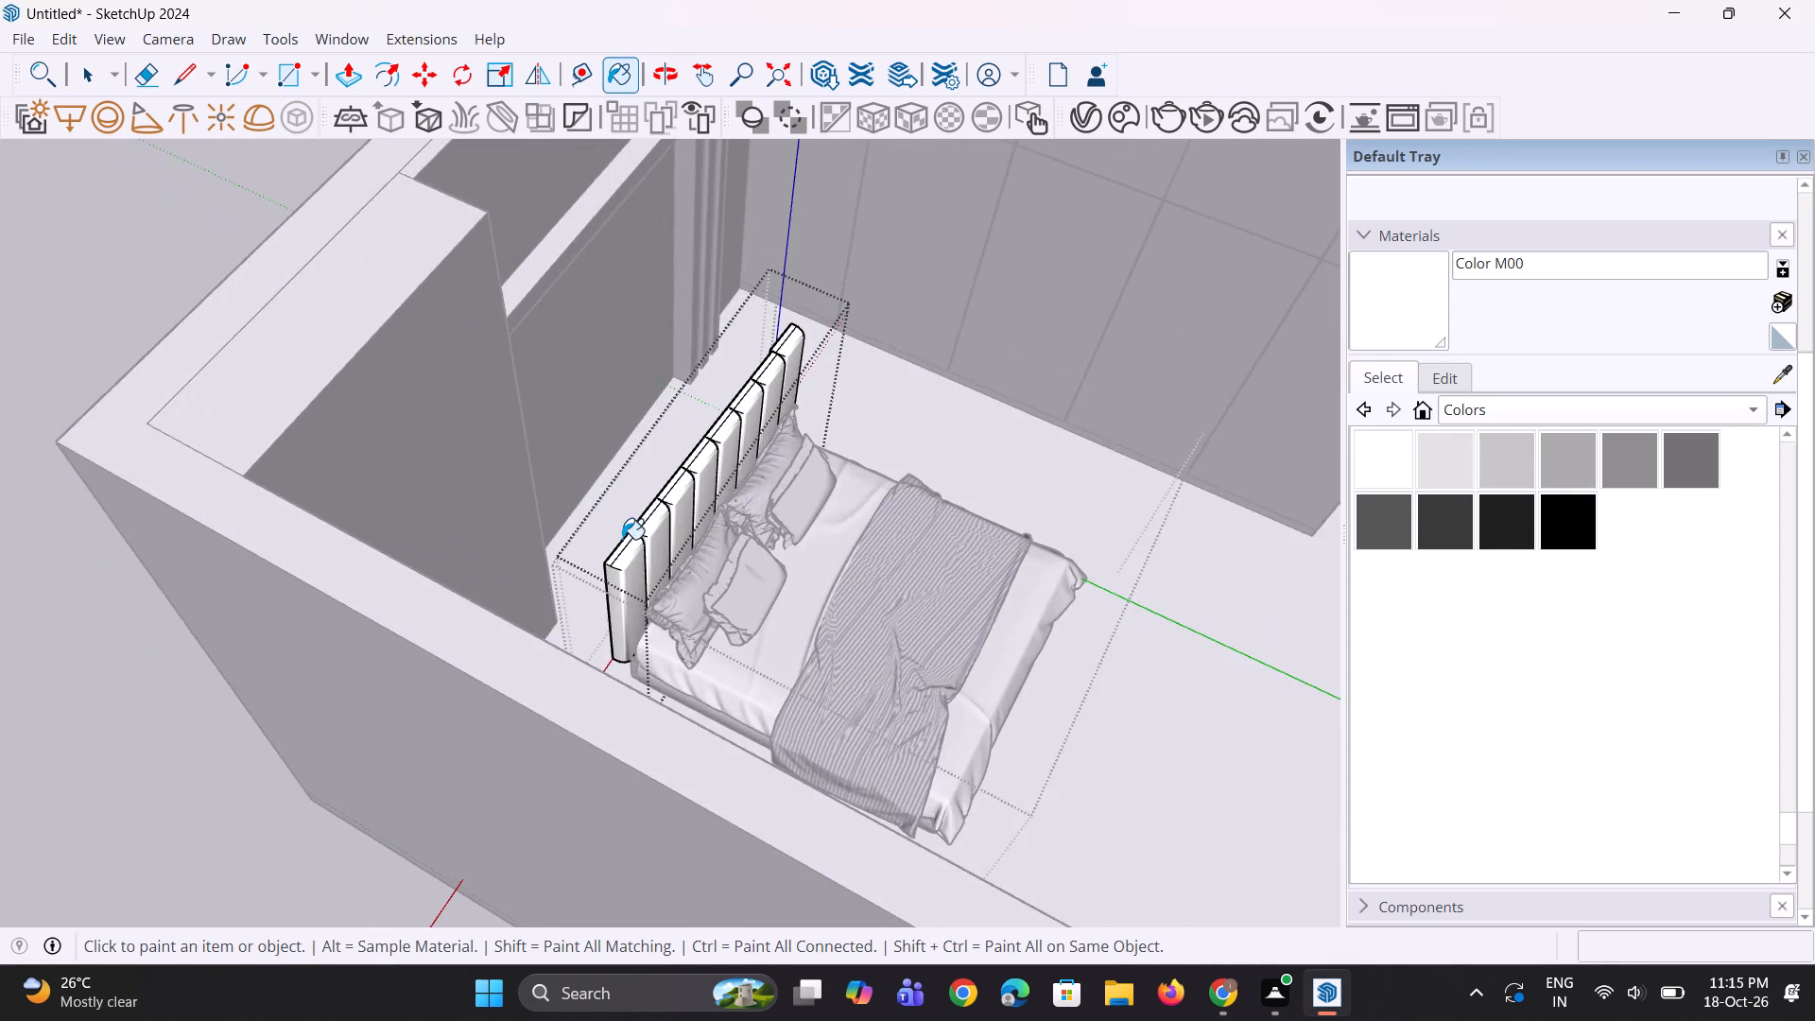
scroll(622, 539, "up", 8)
middle_click_drag(622, 539, 888, 659)
scroll(877, 626, "up", 2)
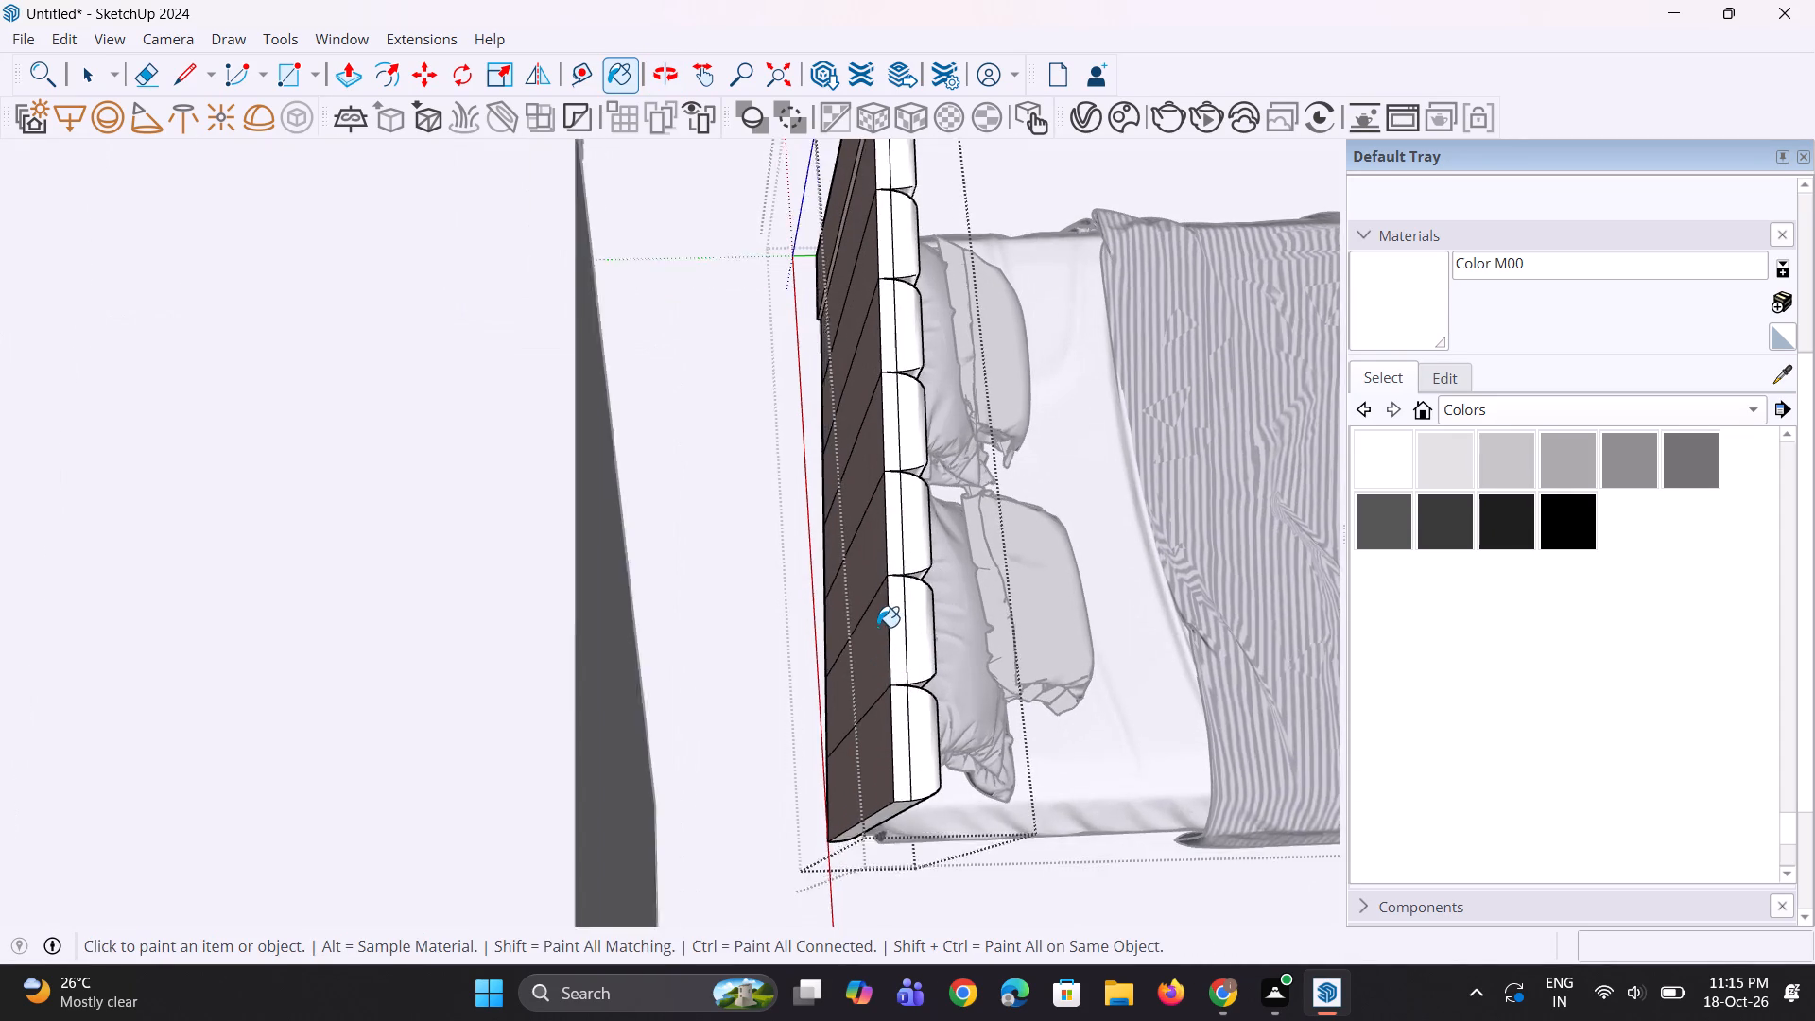
scroll(877, 627, "up", 1)
left_click(877, 627)
left_click(870, 572)
left_click(843, 461)
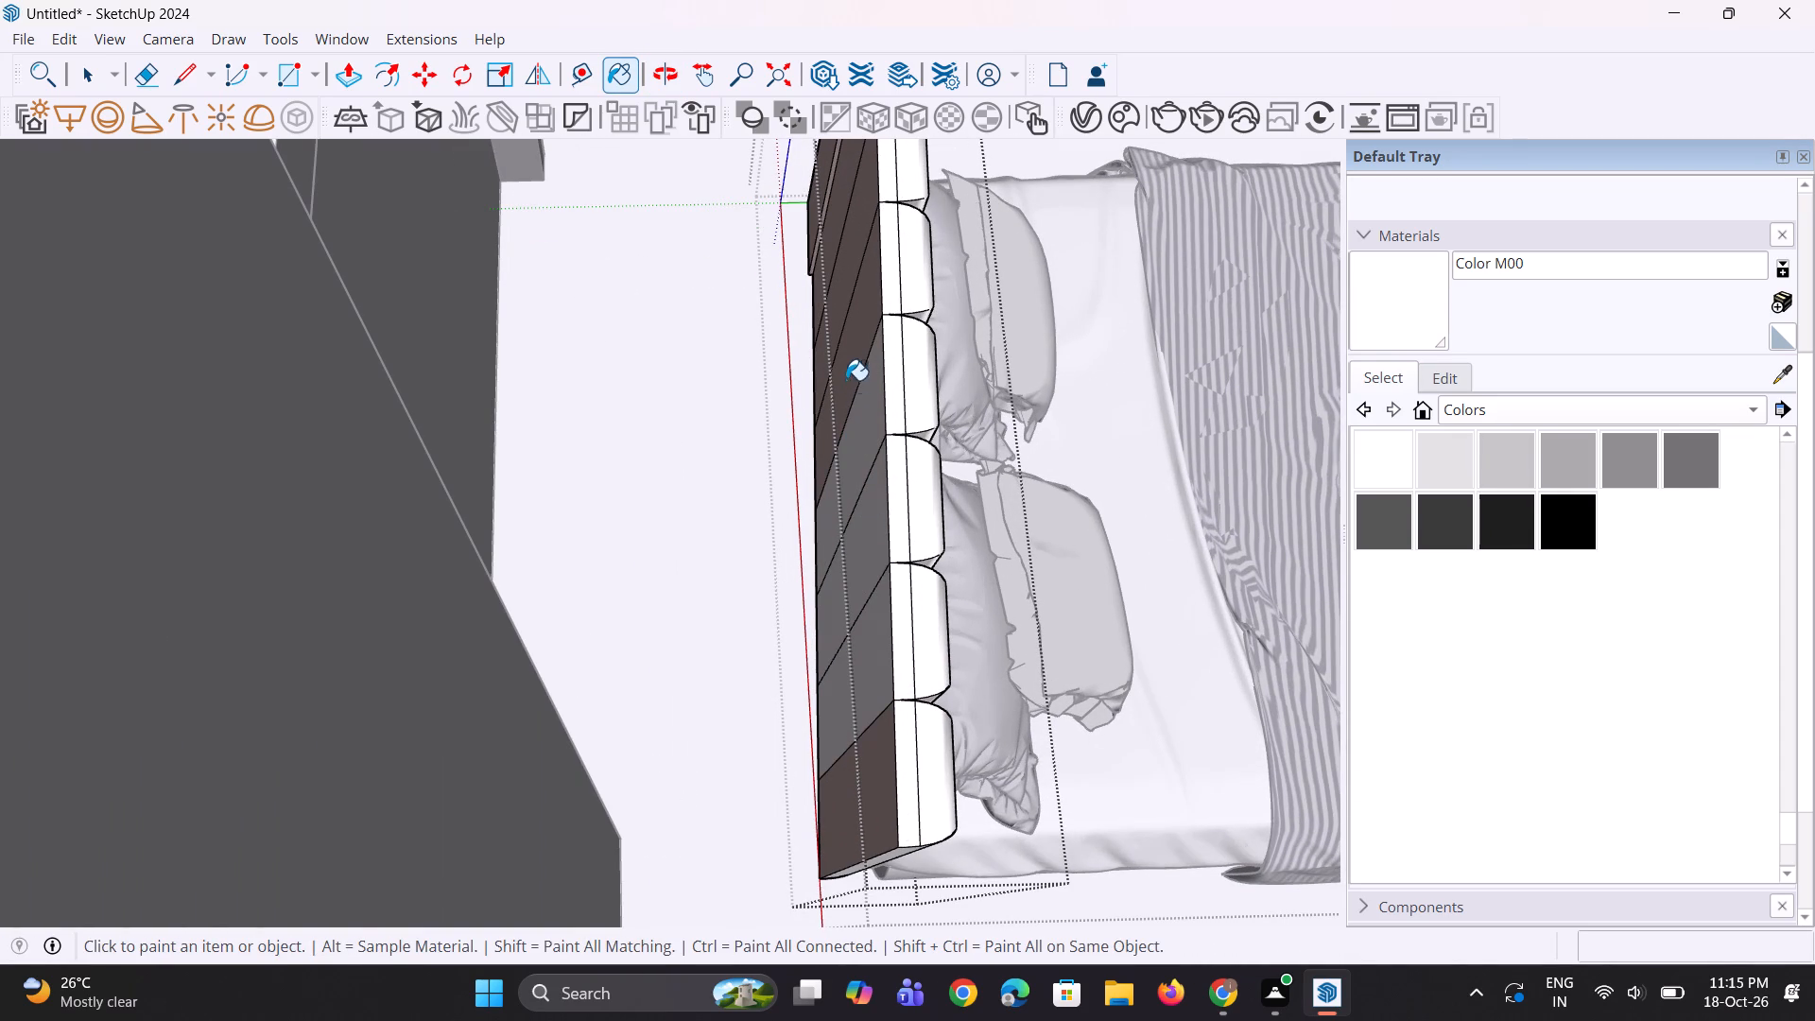
left_click(846, 377)
Paint the remaining headboard back faces with Color M00: the three nearest the wardrobe and the end panel farthest from it.
scroll(808, 700, "down", 4)
scroll(831, 433, "up", 2)
left_click(849, 373)
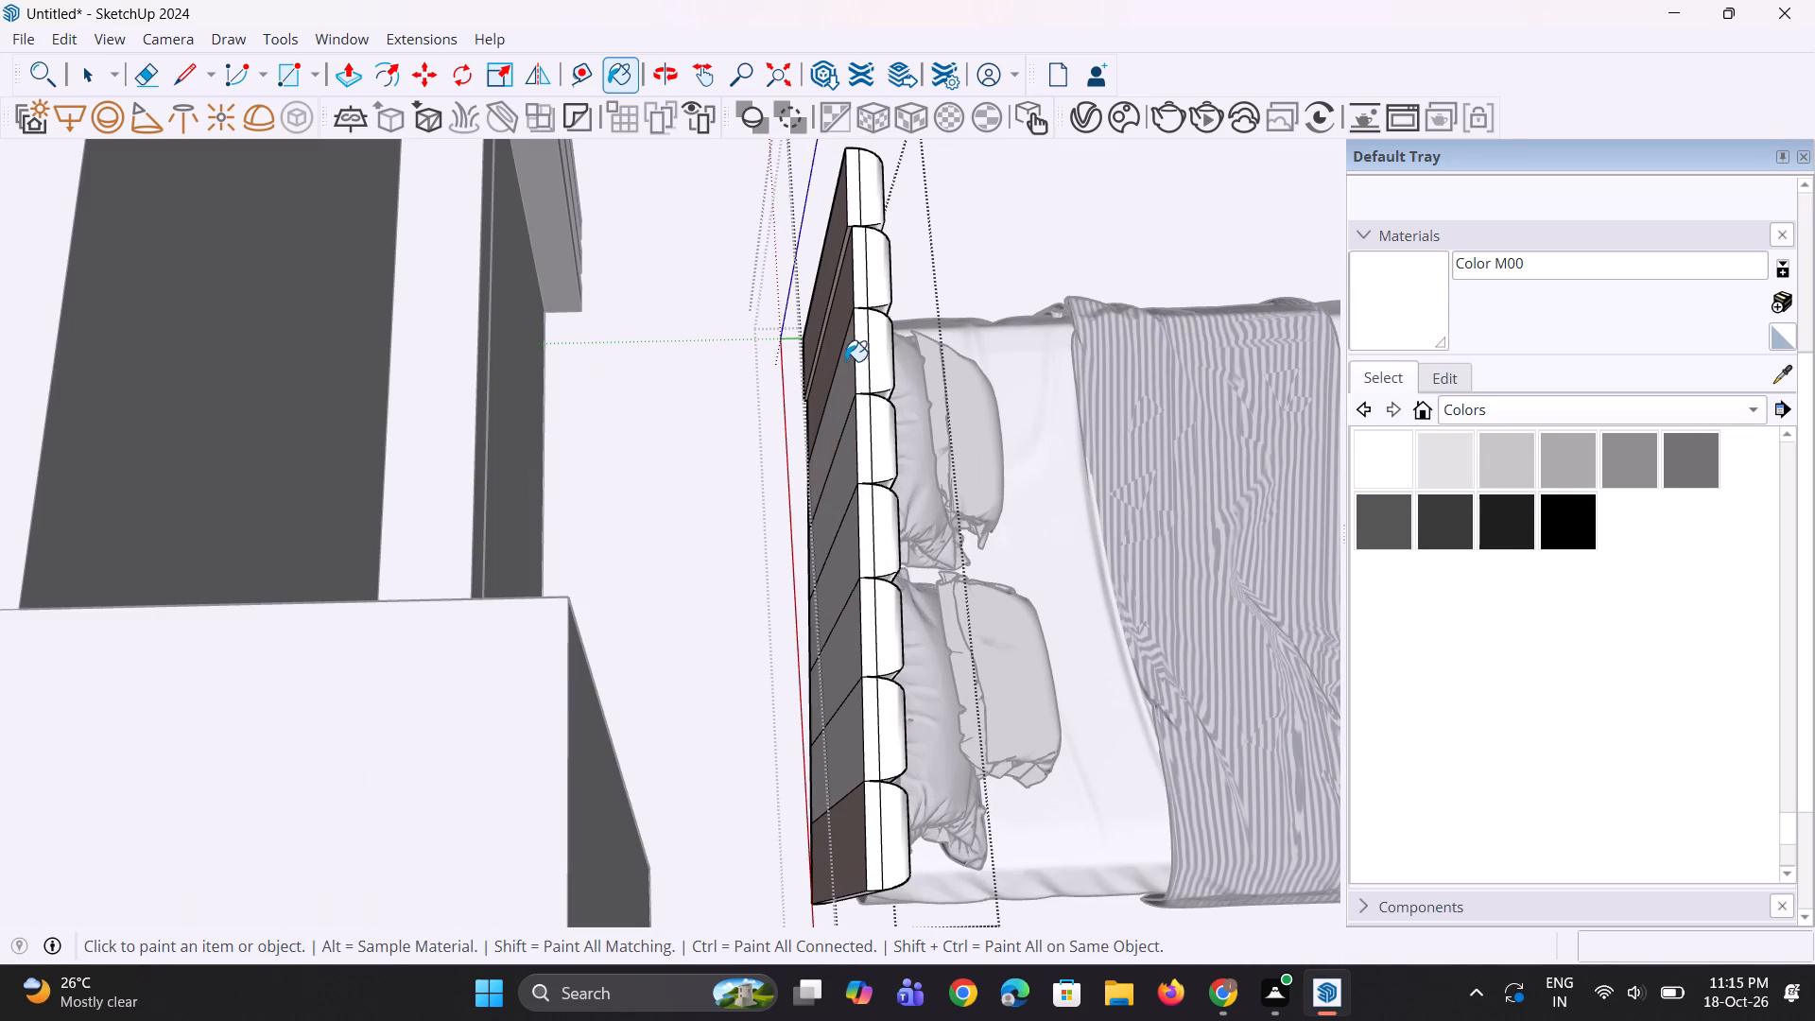
left_click(828, 347)
left_click(820, 287)
scroll(839, 447, "down", 3)
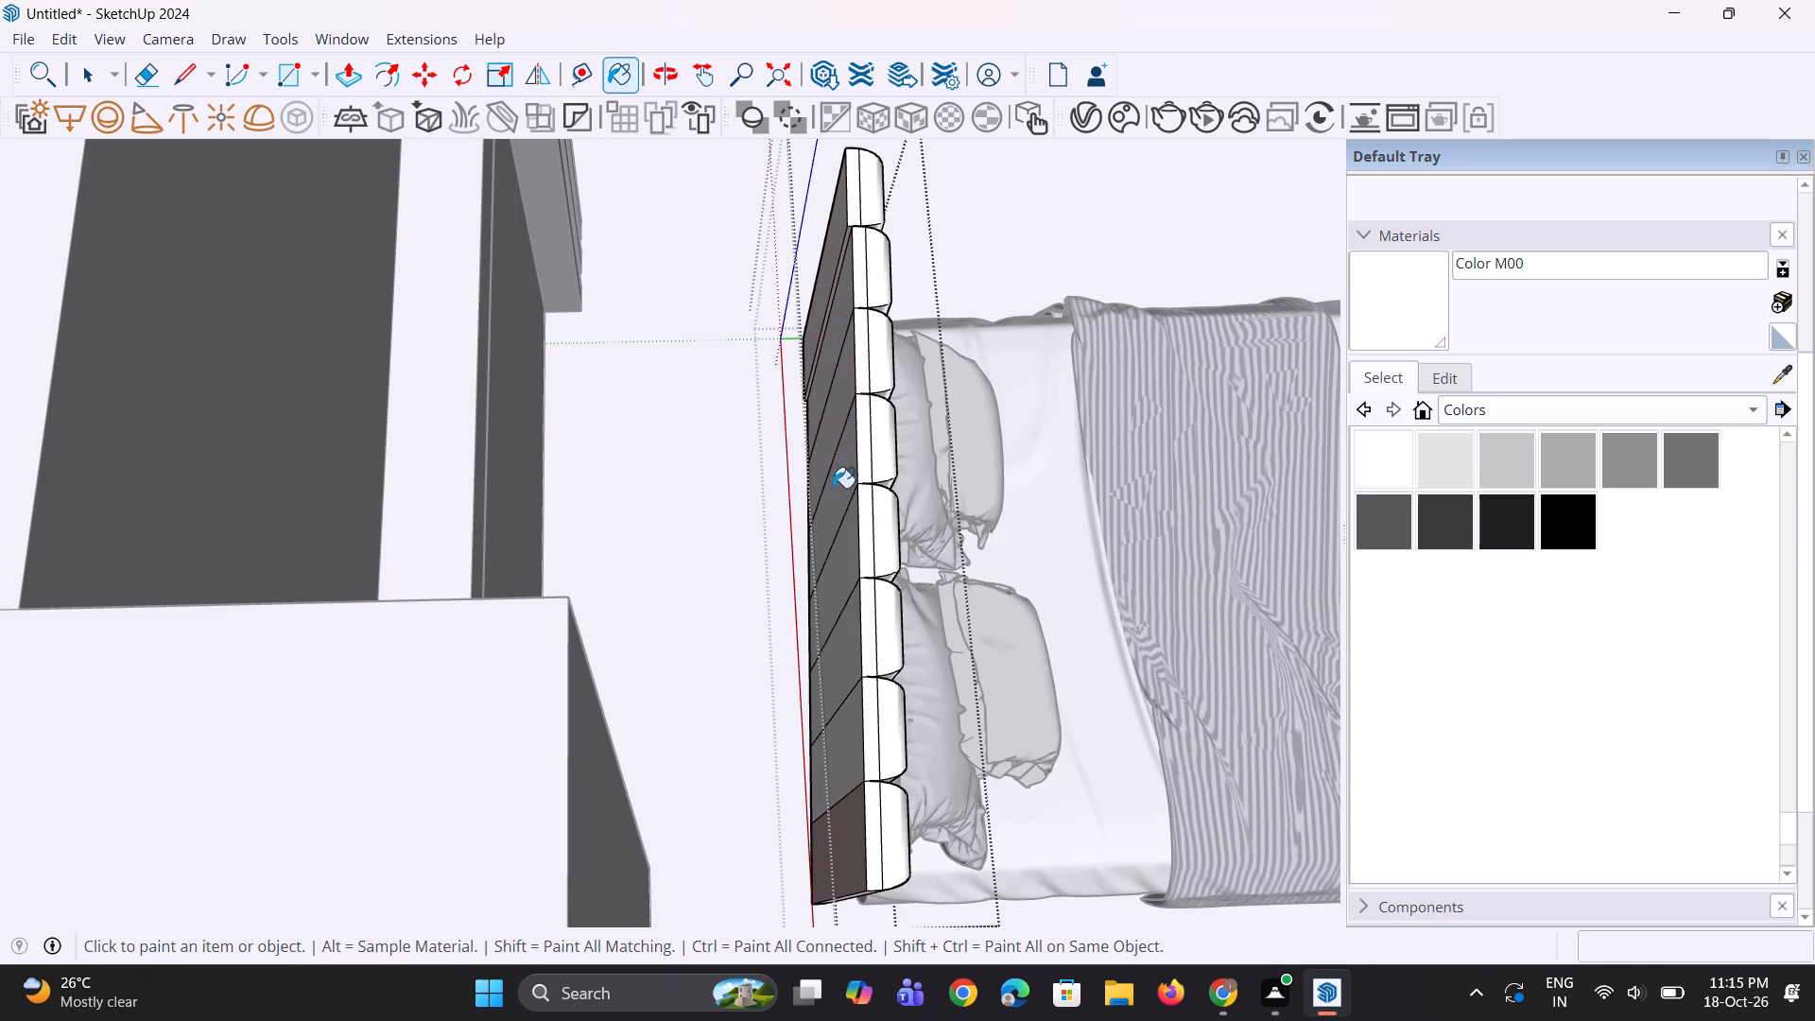
scroll(843, 792, "up", 2)
left_click(854, 753)
Close the headboard group and the enclosing bed group to return to editing the whole room model.
scroll(860, 855, "down", 6)
middle_click_drag(912, 838, 824, 816)
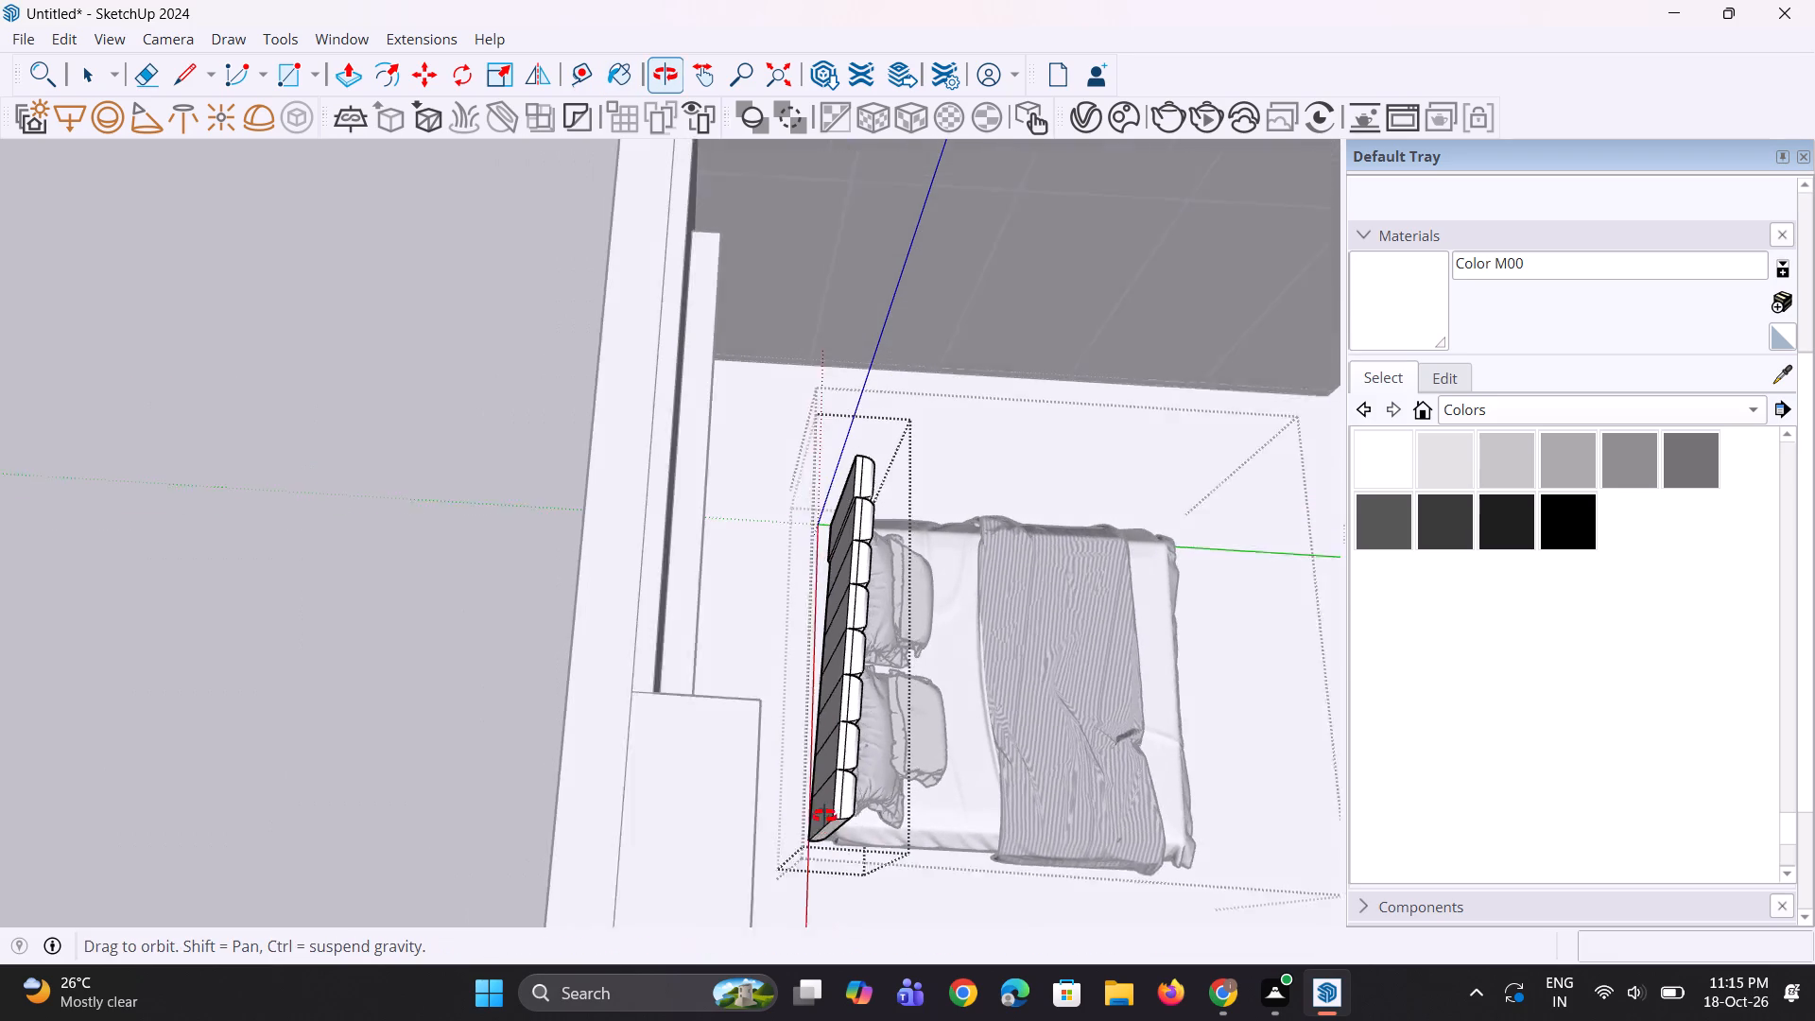
middle_click_drag(824, 816, 822, 815)
key("space")
key("space")
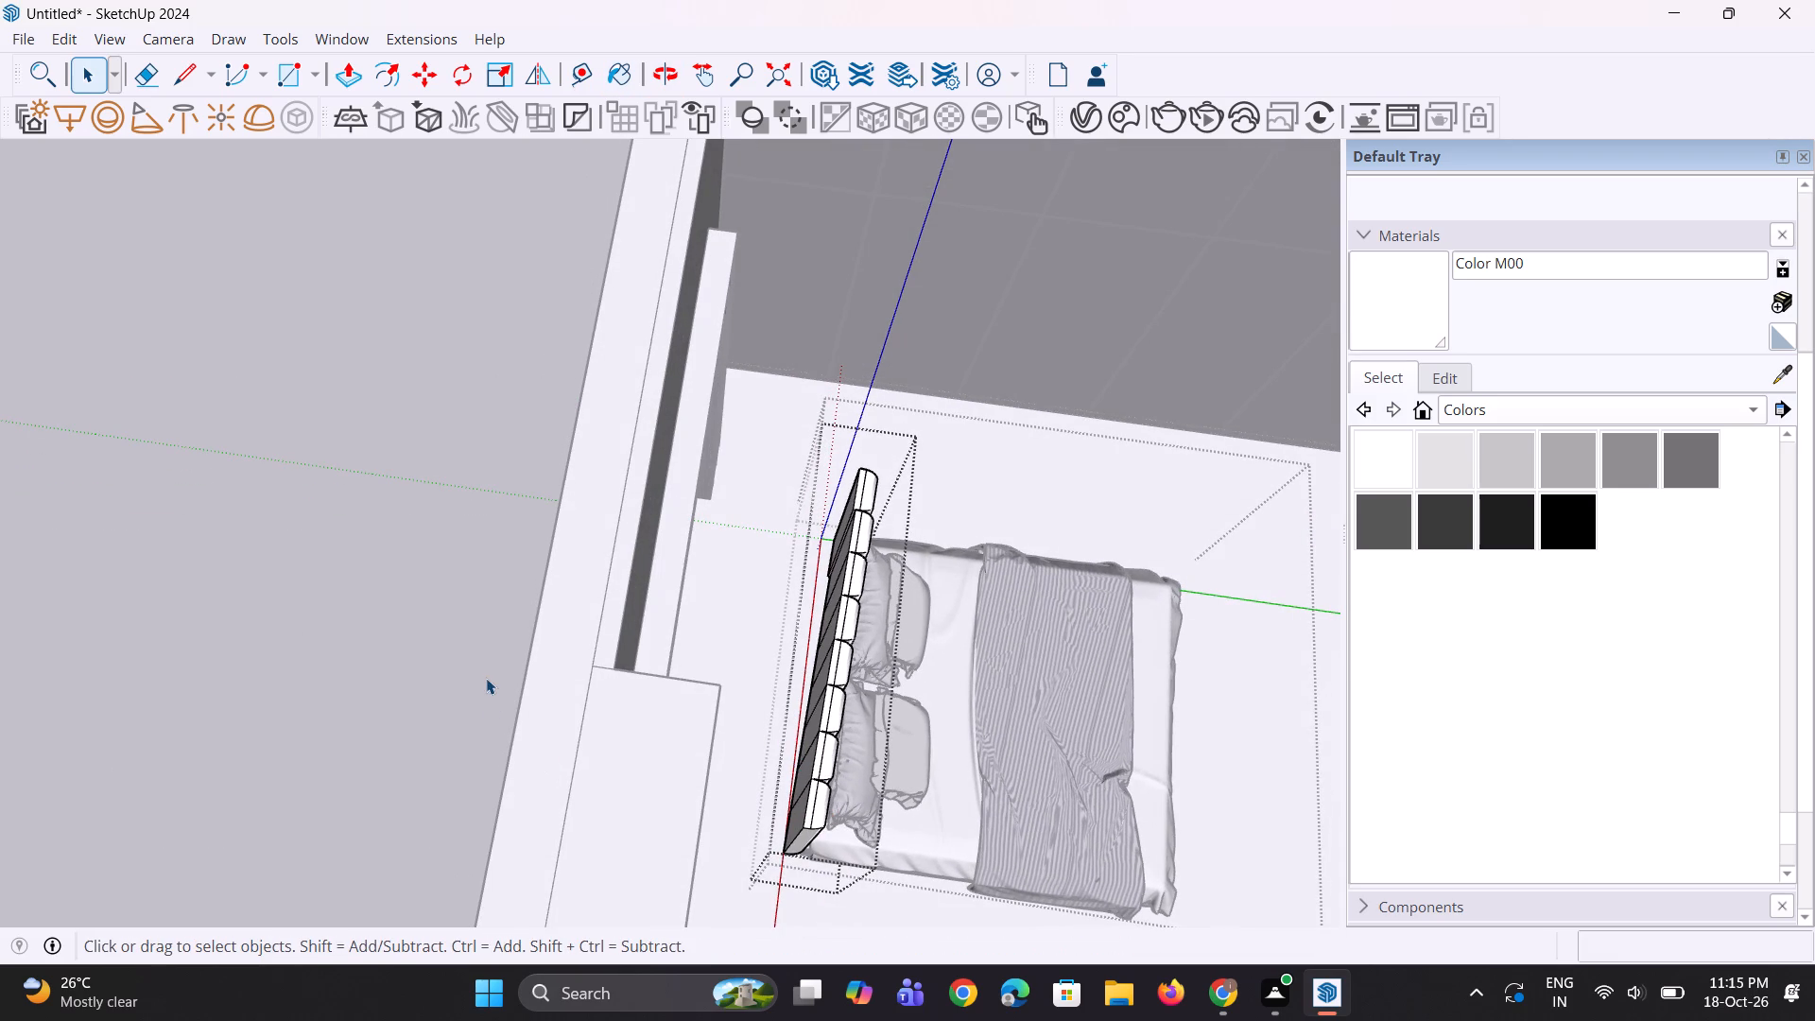
double_click(486, 676)
scroll(918, 698, "down", 5)
middle_click_drag(918, 698, 730, 601)
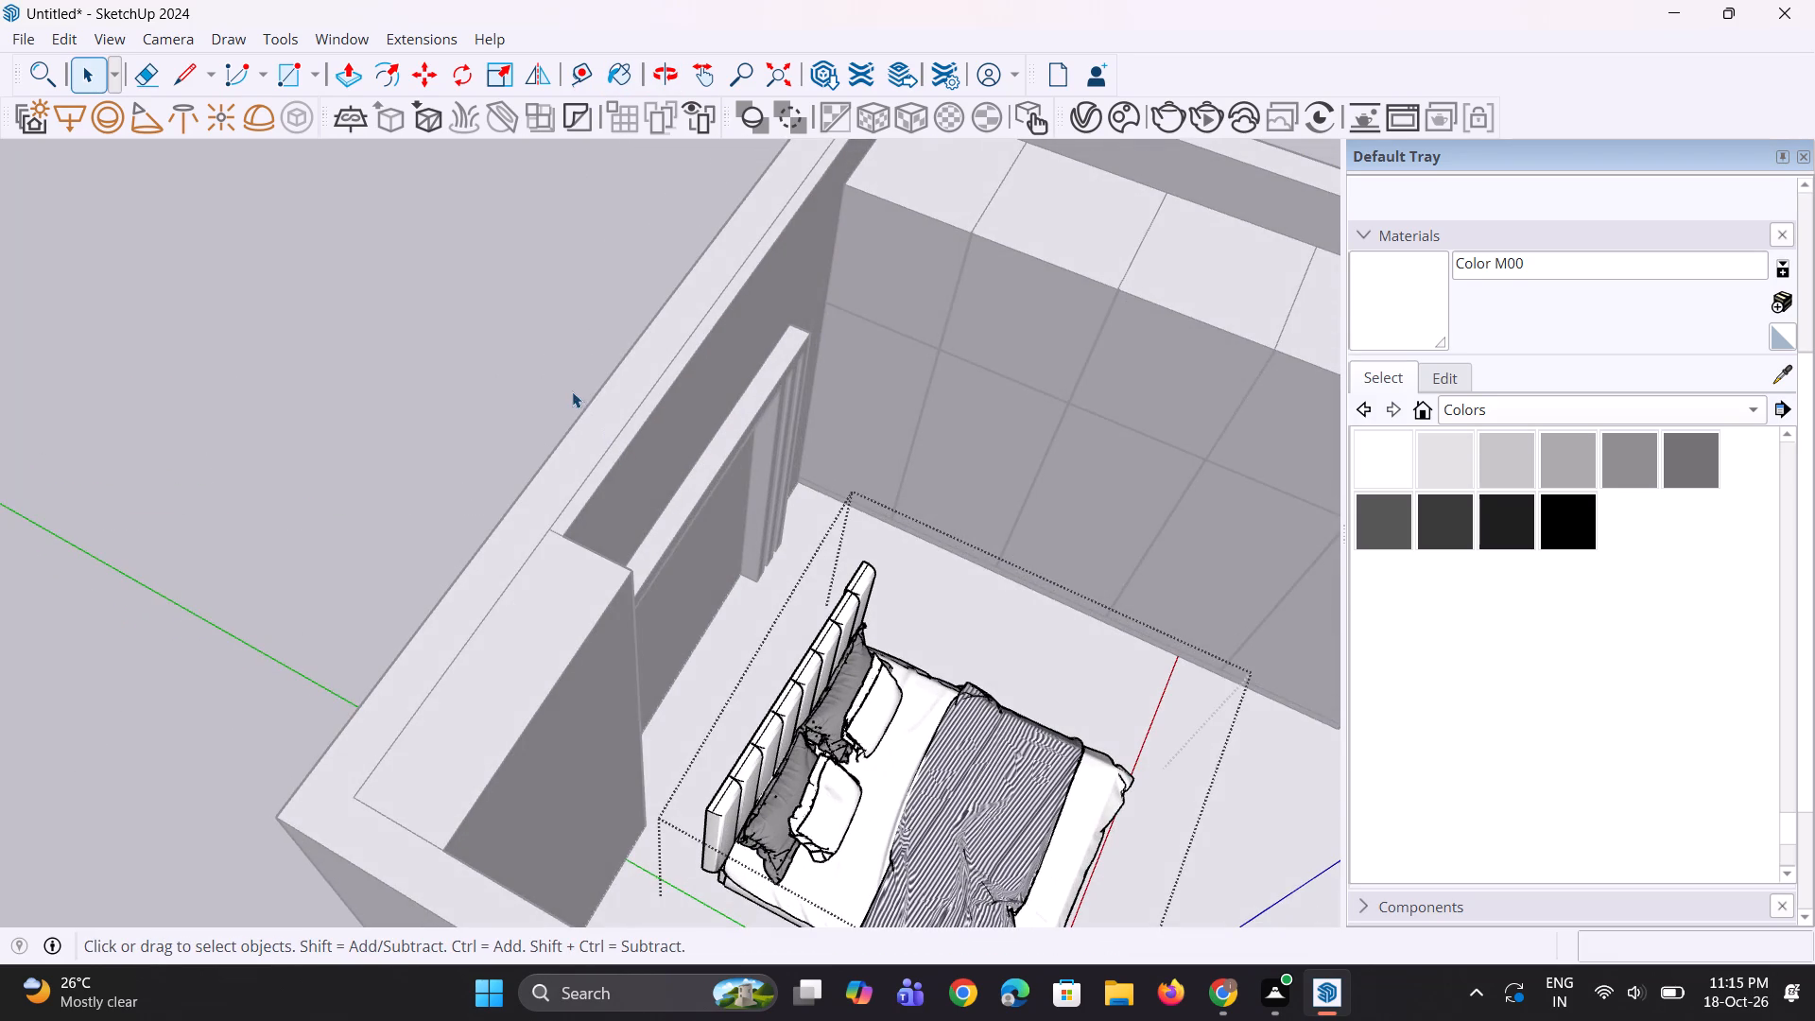
double_click(561, 378)
scroll(670, 560, "down", 10)
middle_click_drag(808, 711, 690, 663)
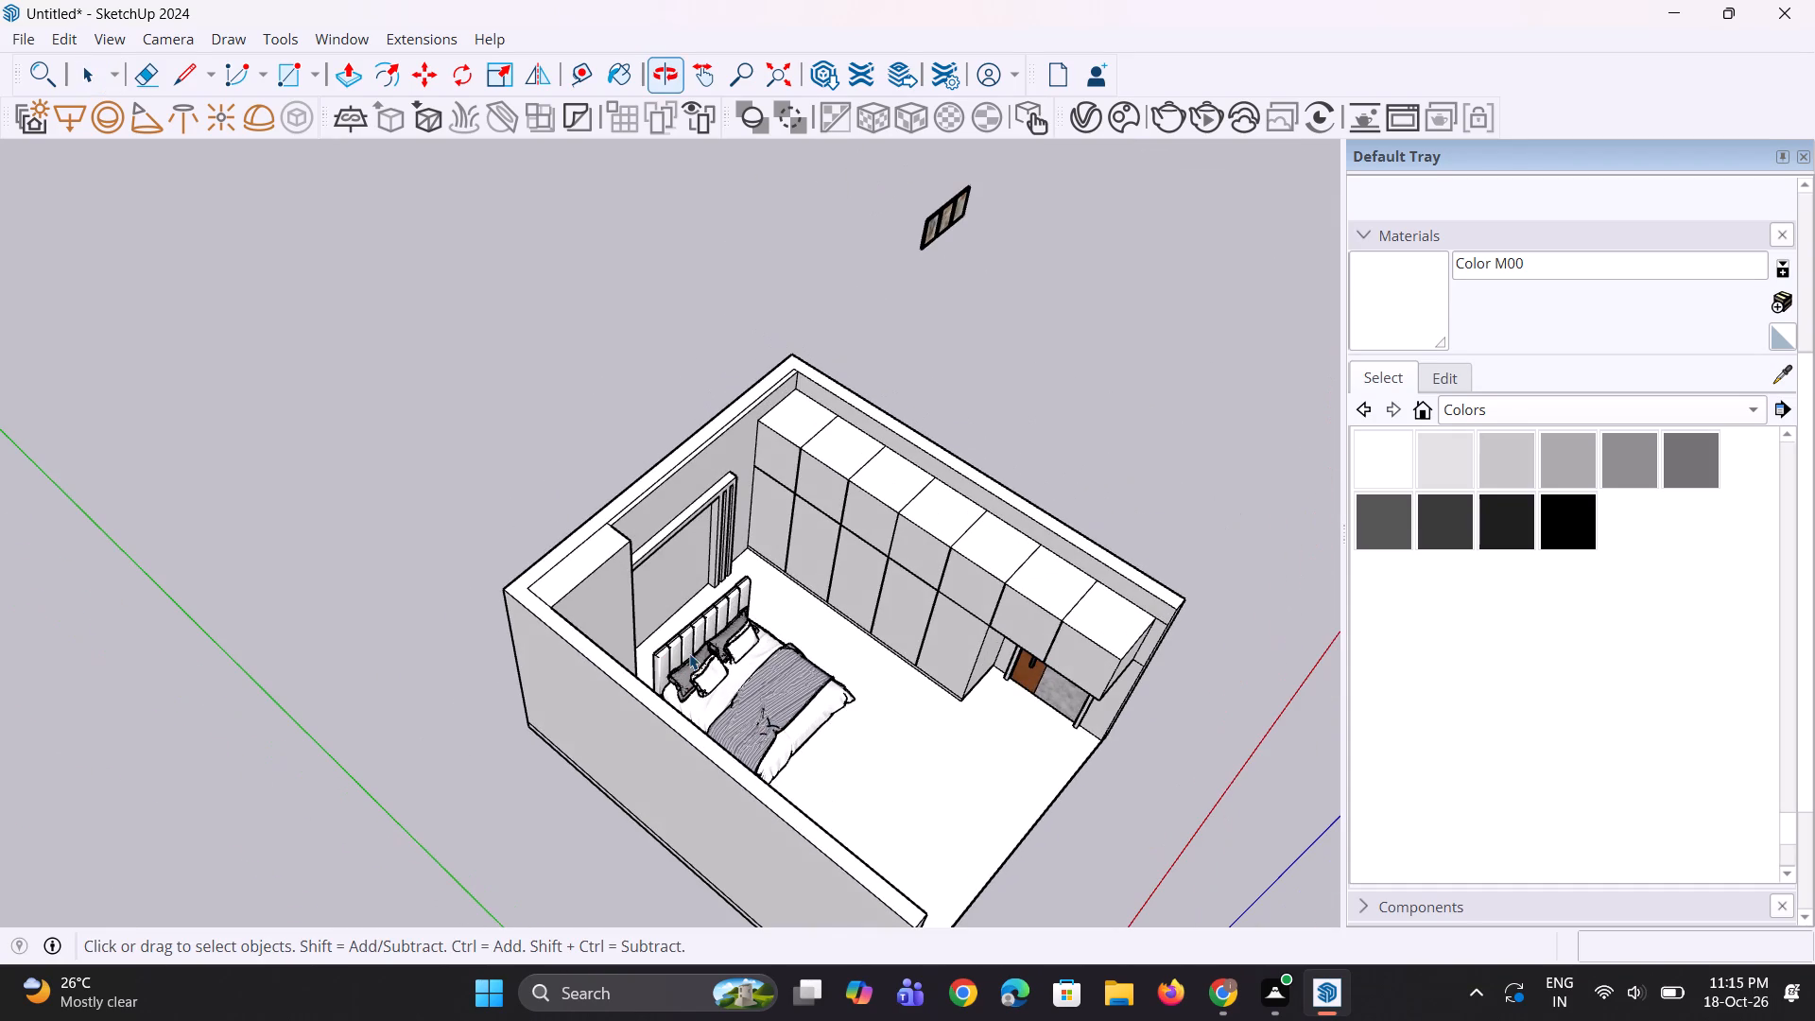
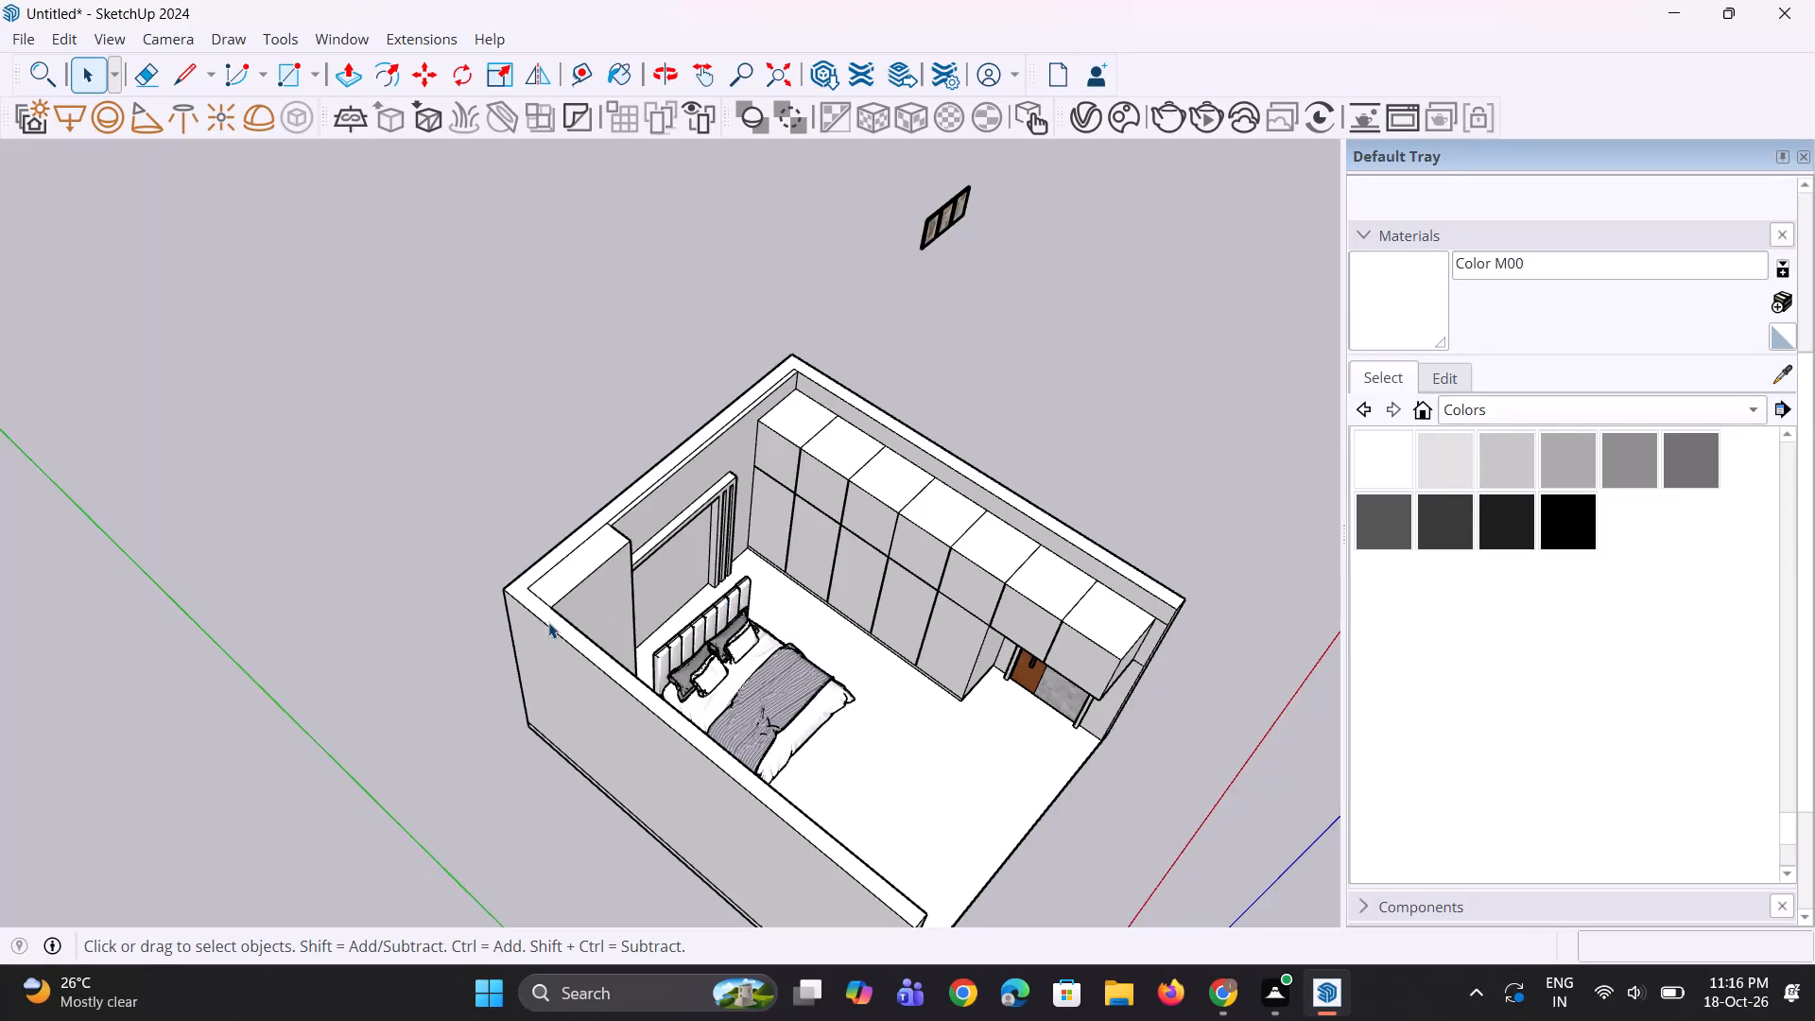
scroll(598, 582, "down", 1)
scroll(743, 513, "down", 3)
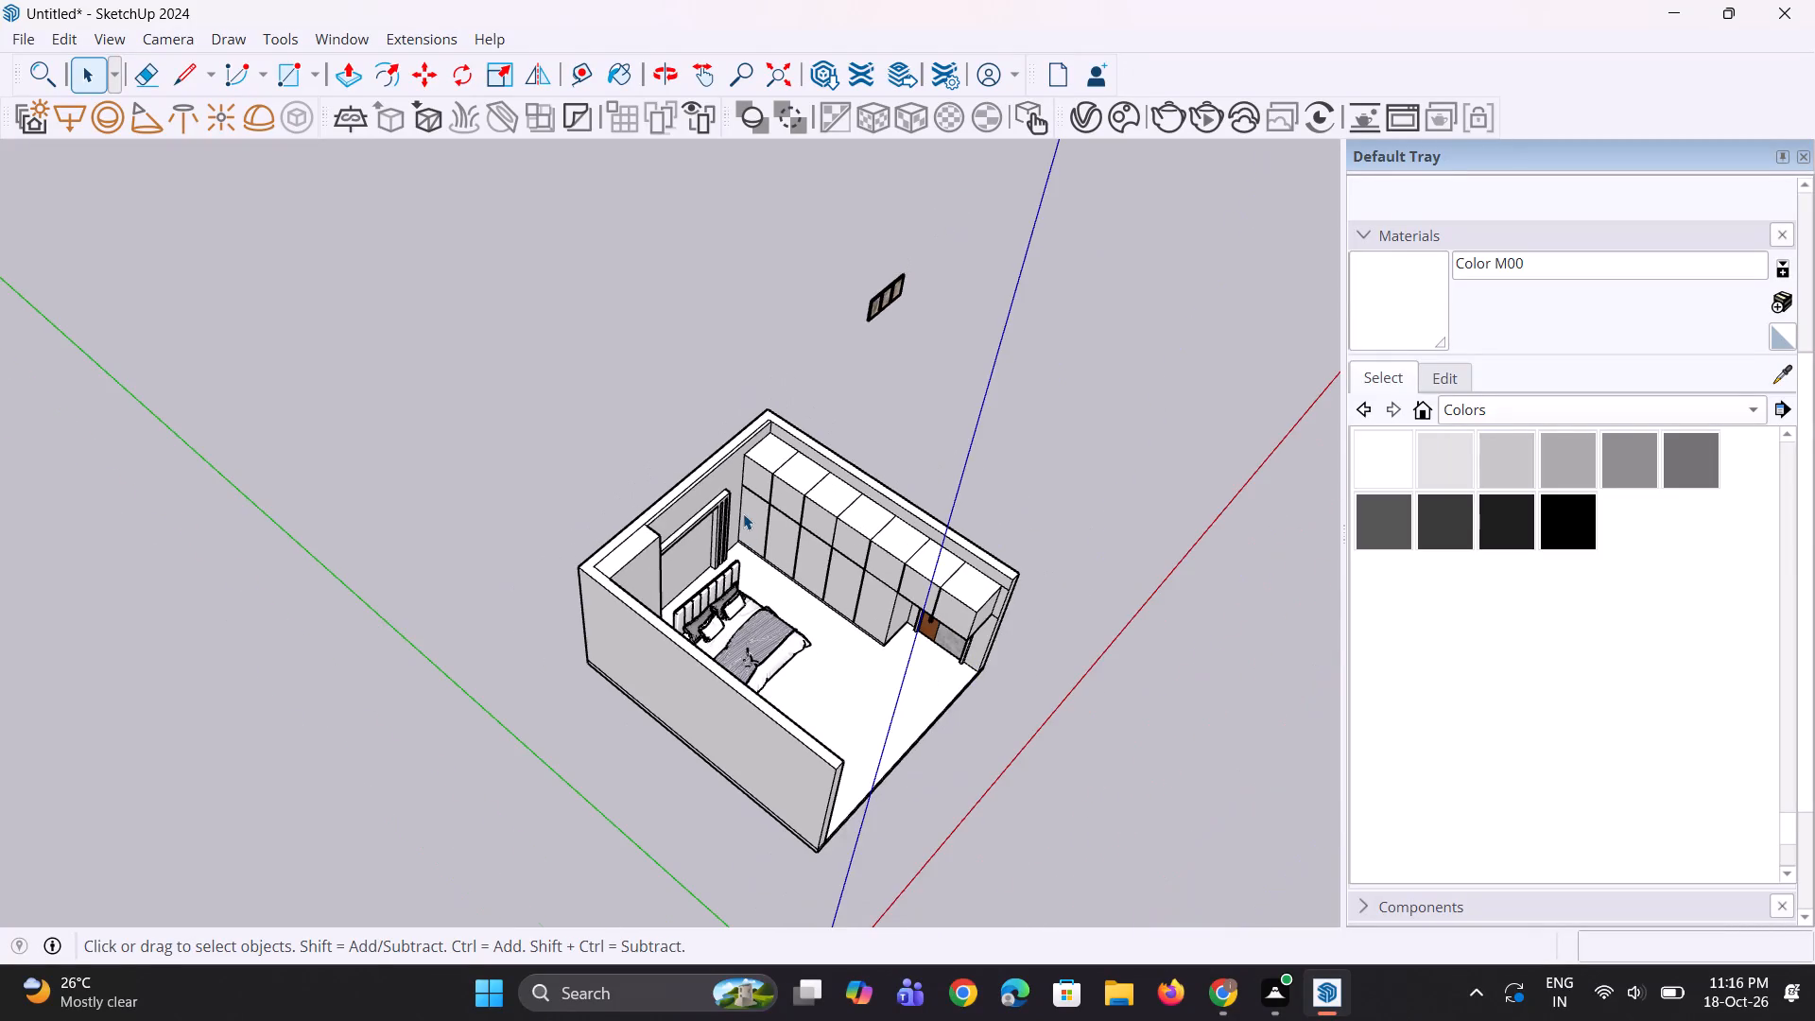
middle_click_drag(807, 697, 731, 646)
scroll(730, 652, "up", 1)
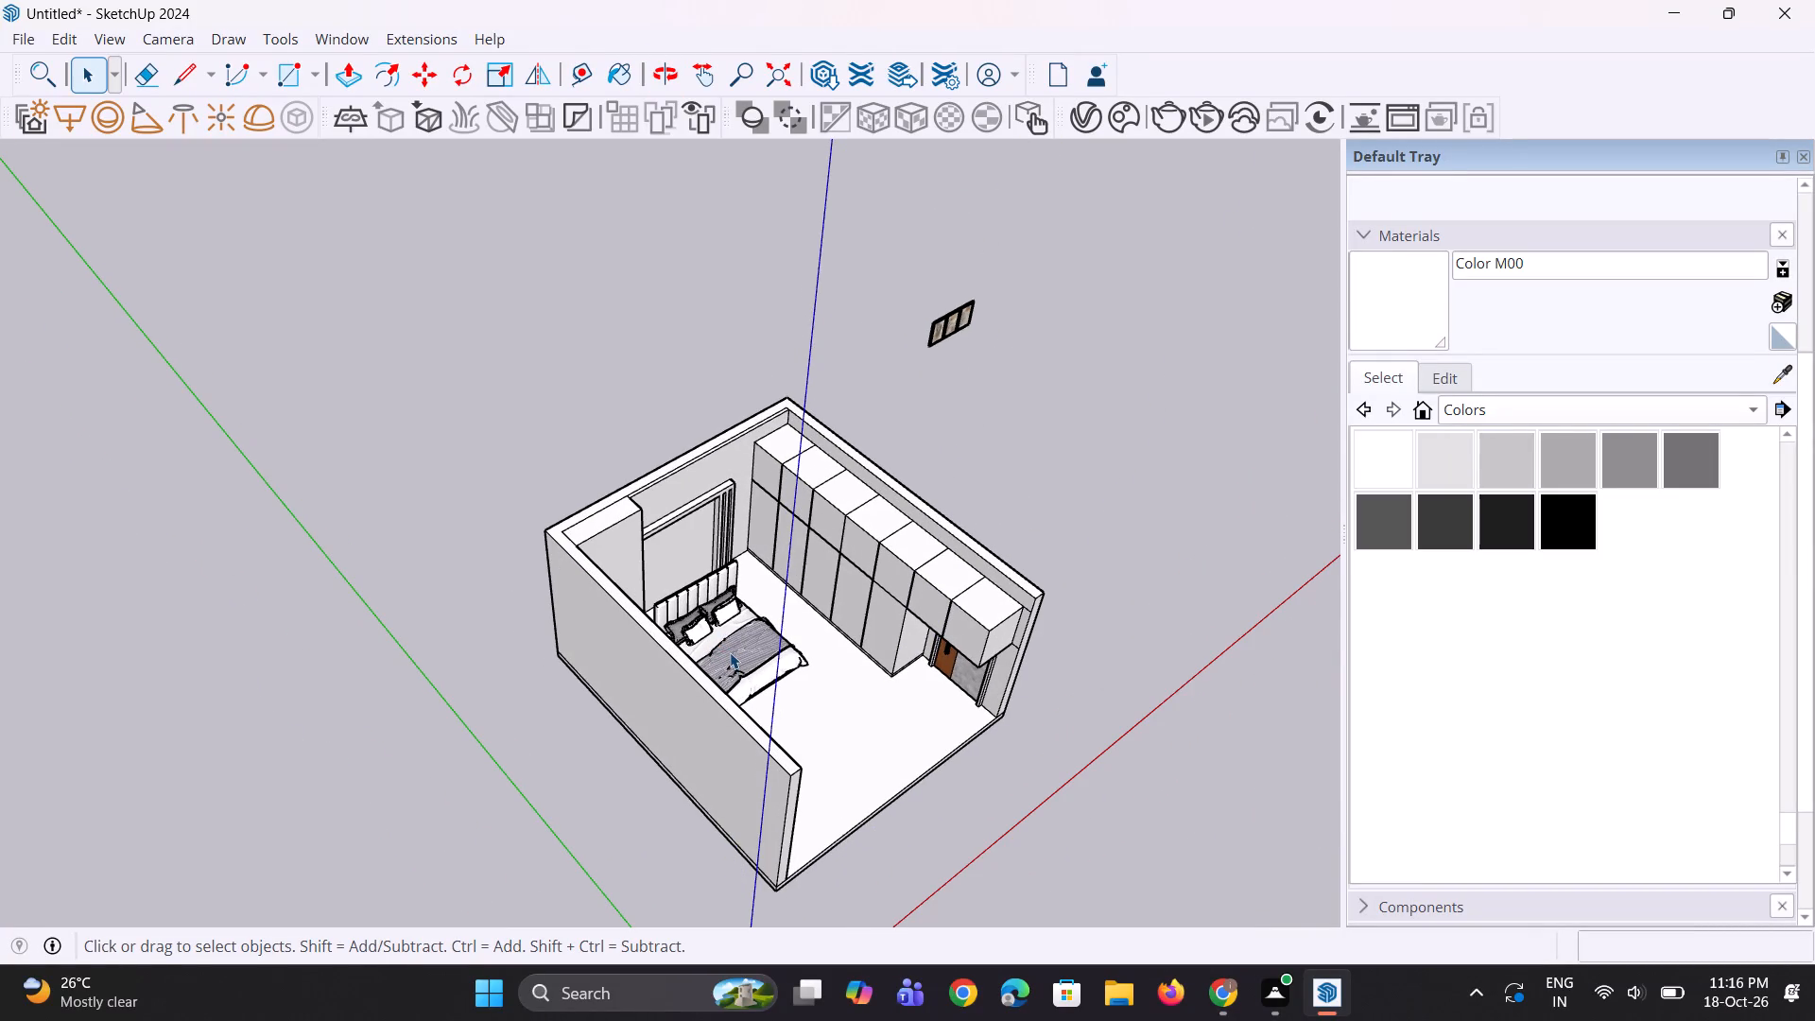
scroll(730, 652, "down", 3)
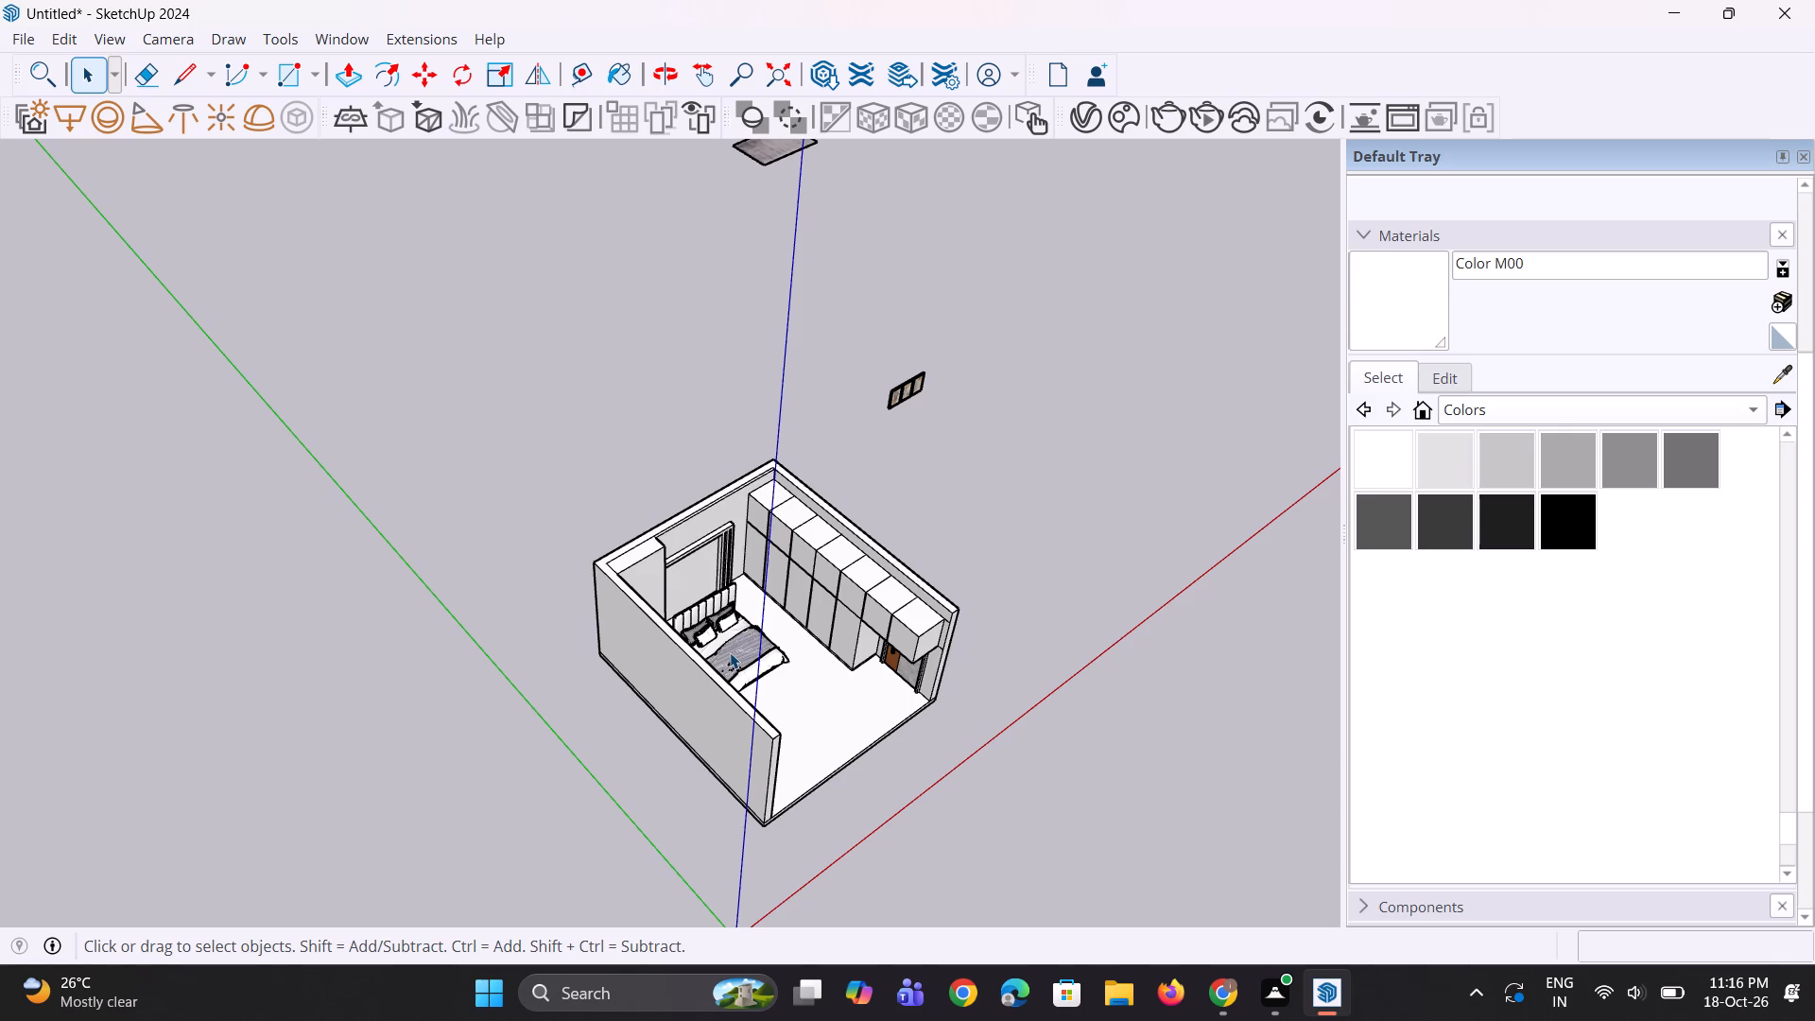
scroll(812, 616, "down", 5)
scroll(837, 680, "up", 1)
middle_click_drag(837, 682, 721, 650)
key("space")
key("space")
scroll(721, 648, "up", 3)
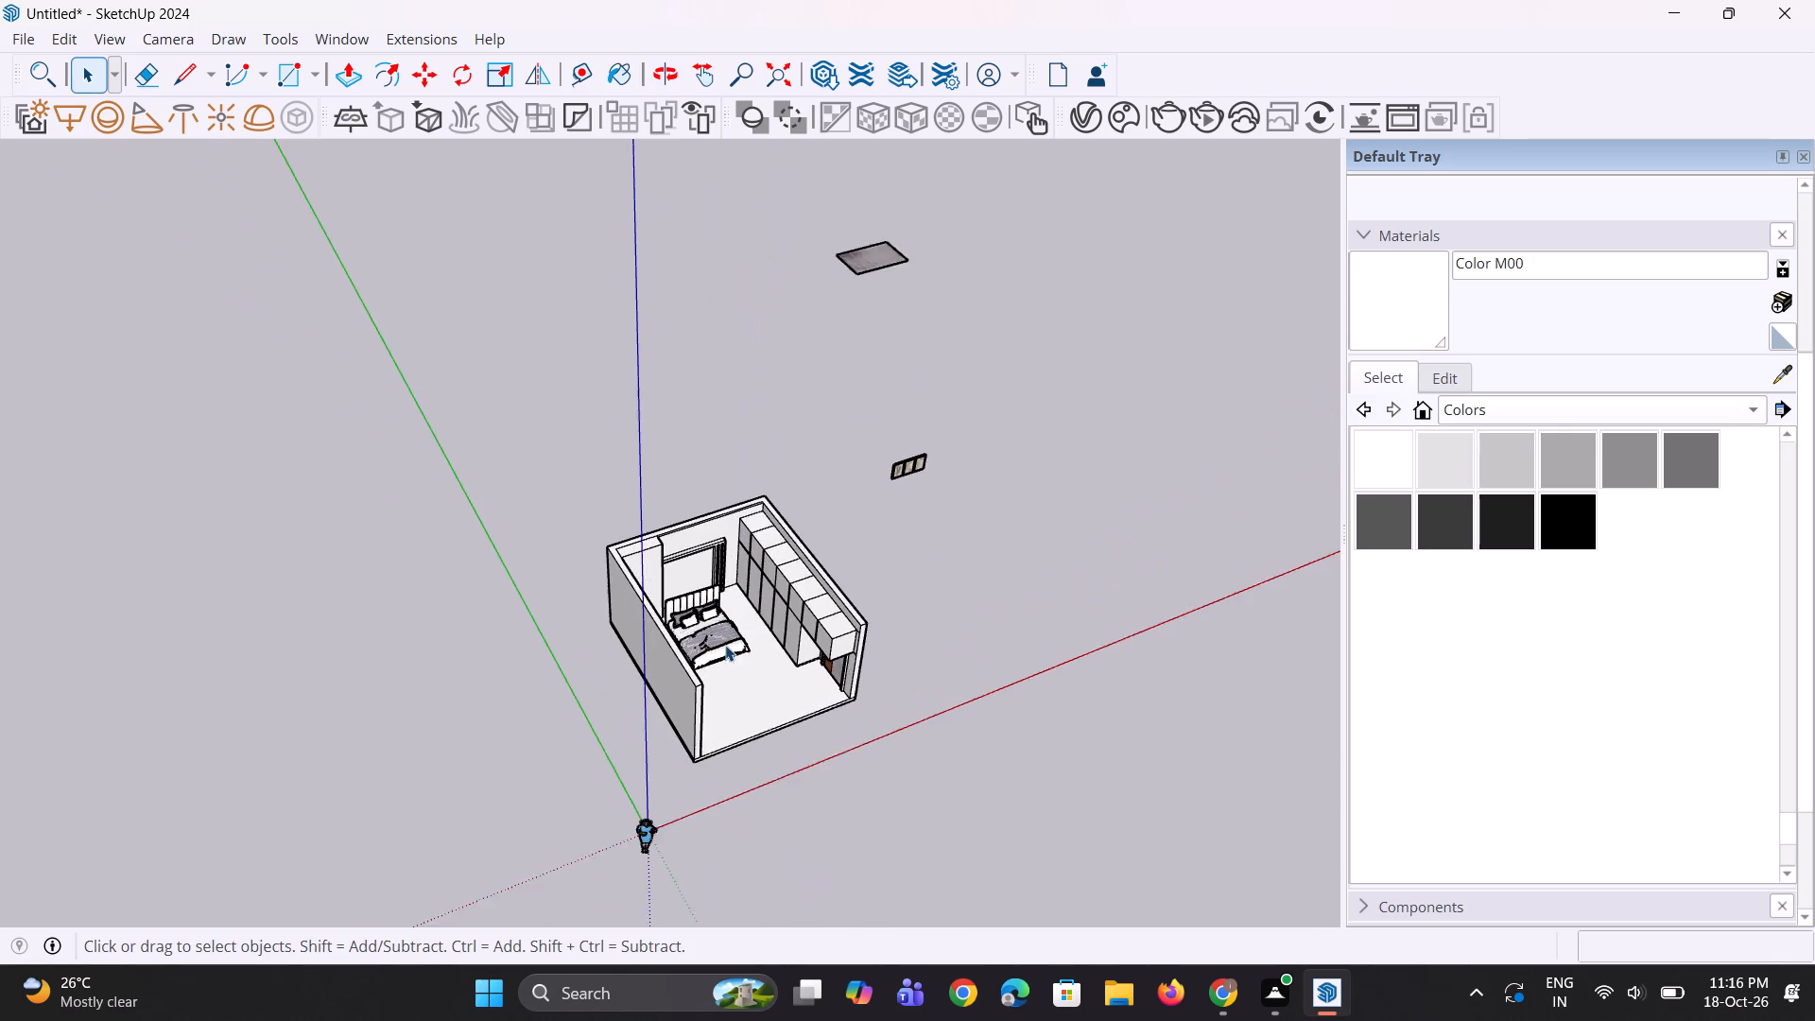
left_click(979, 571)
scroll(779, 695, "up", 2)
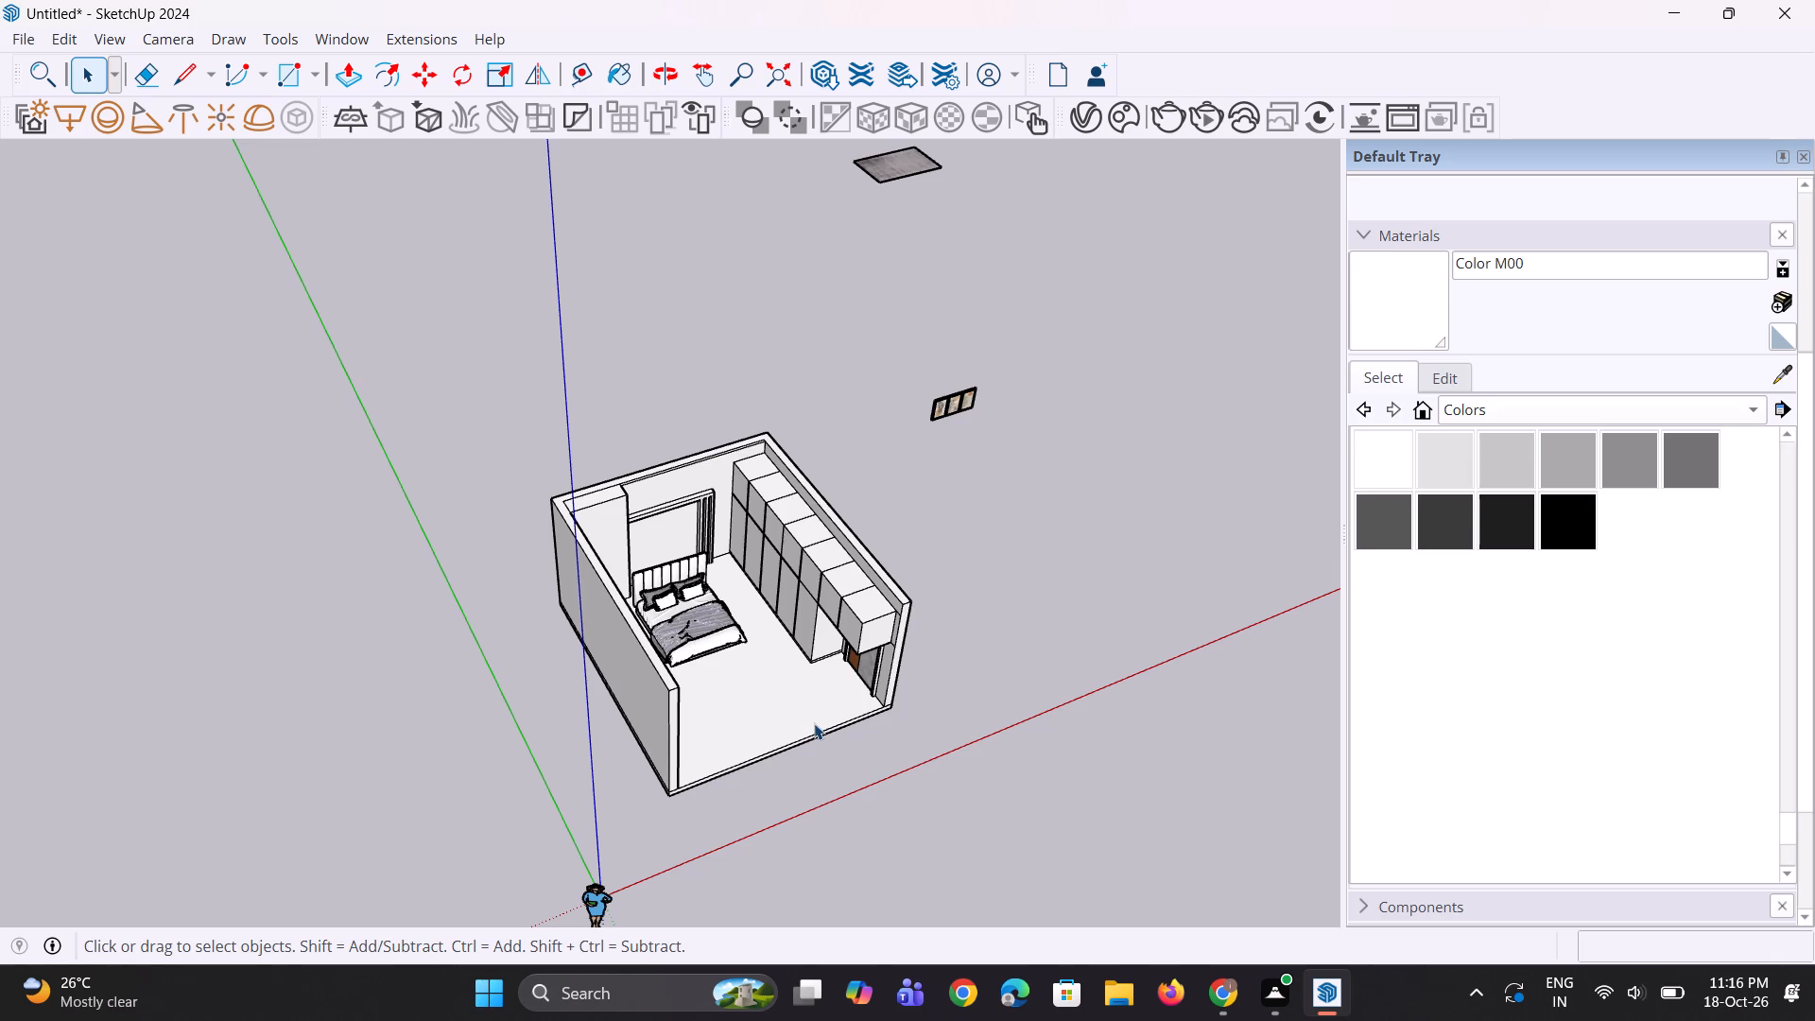
Draw a horizontal rectangle about 3' 6 3/4" by 2 1/2" near the top of the column face beside the bed.
scroll(772, 627, "down", 4)
middle_click_drag(768, 680, 581, 554)
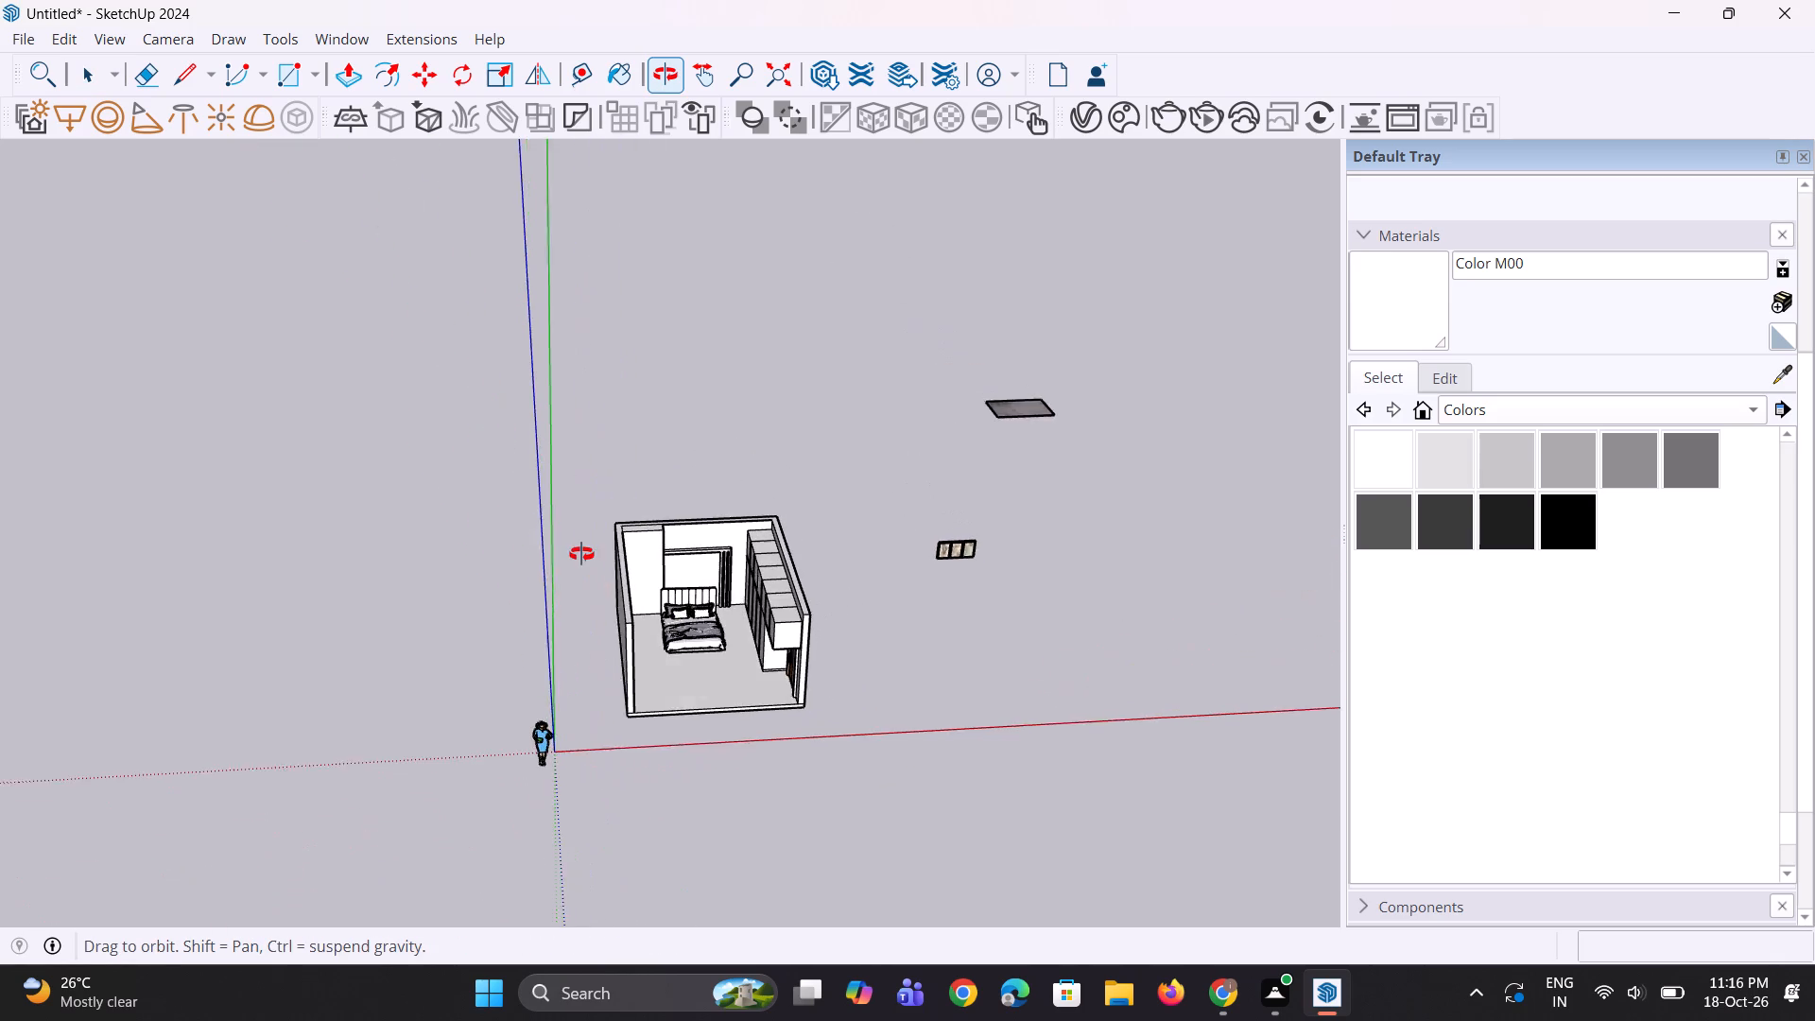
middle_click_drag(581, 554, 579, 551)
scroll(654, 681, "up", 7)
scroll(635, 504, "up", 7)
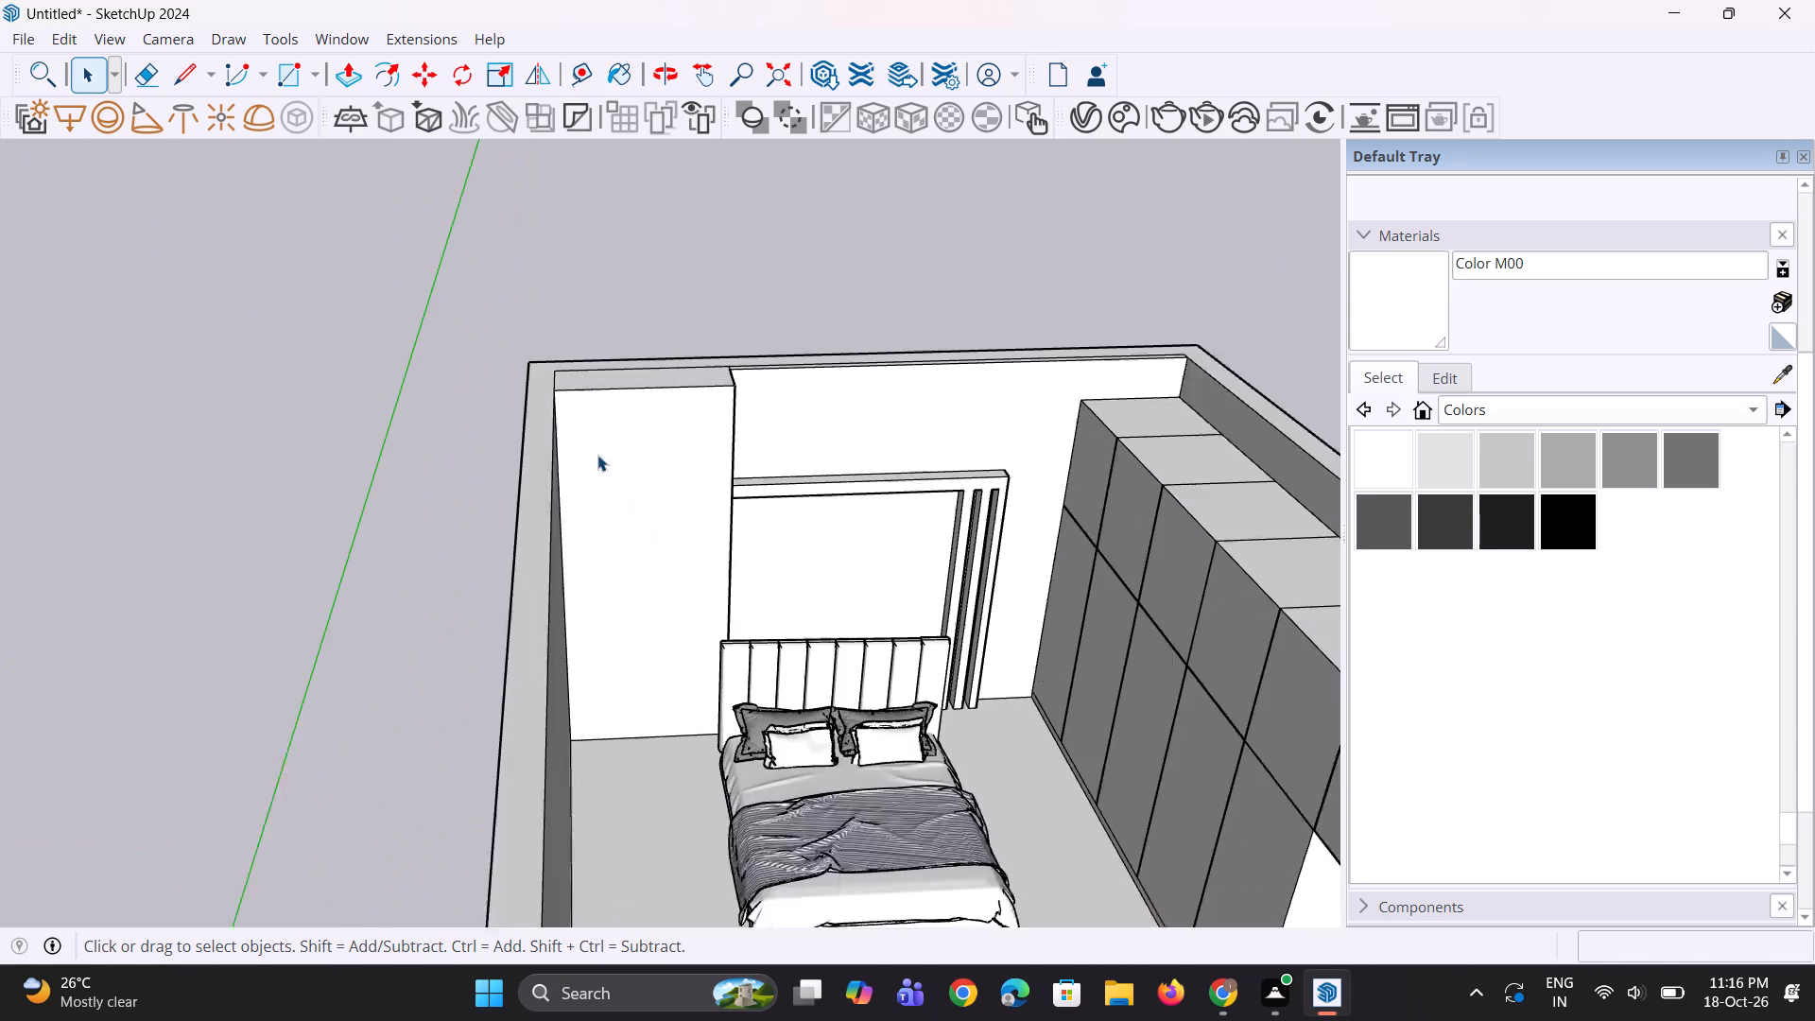
scroll(597, 455, "up", 4)
key("r")
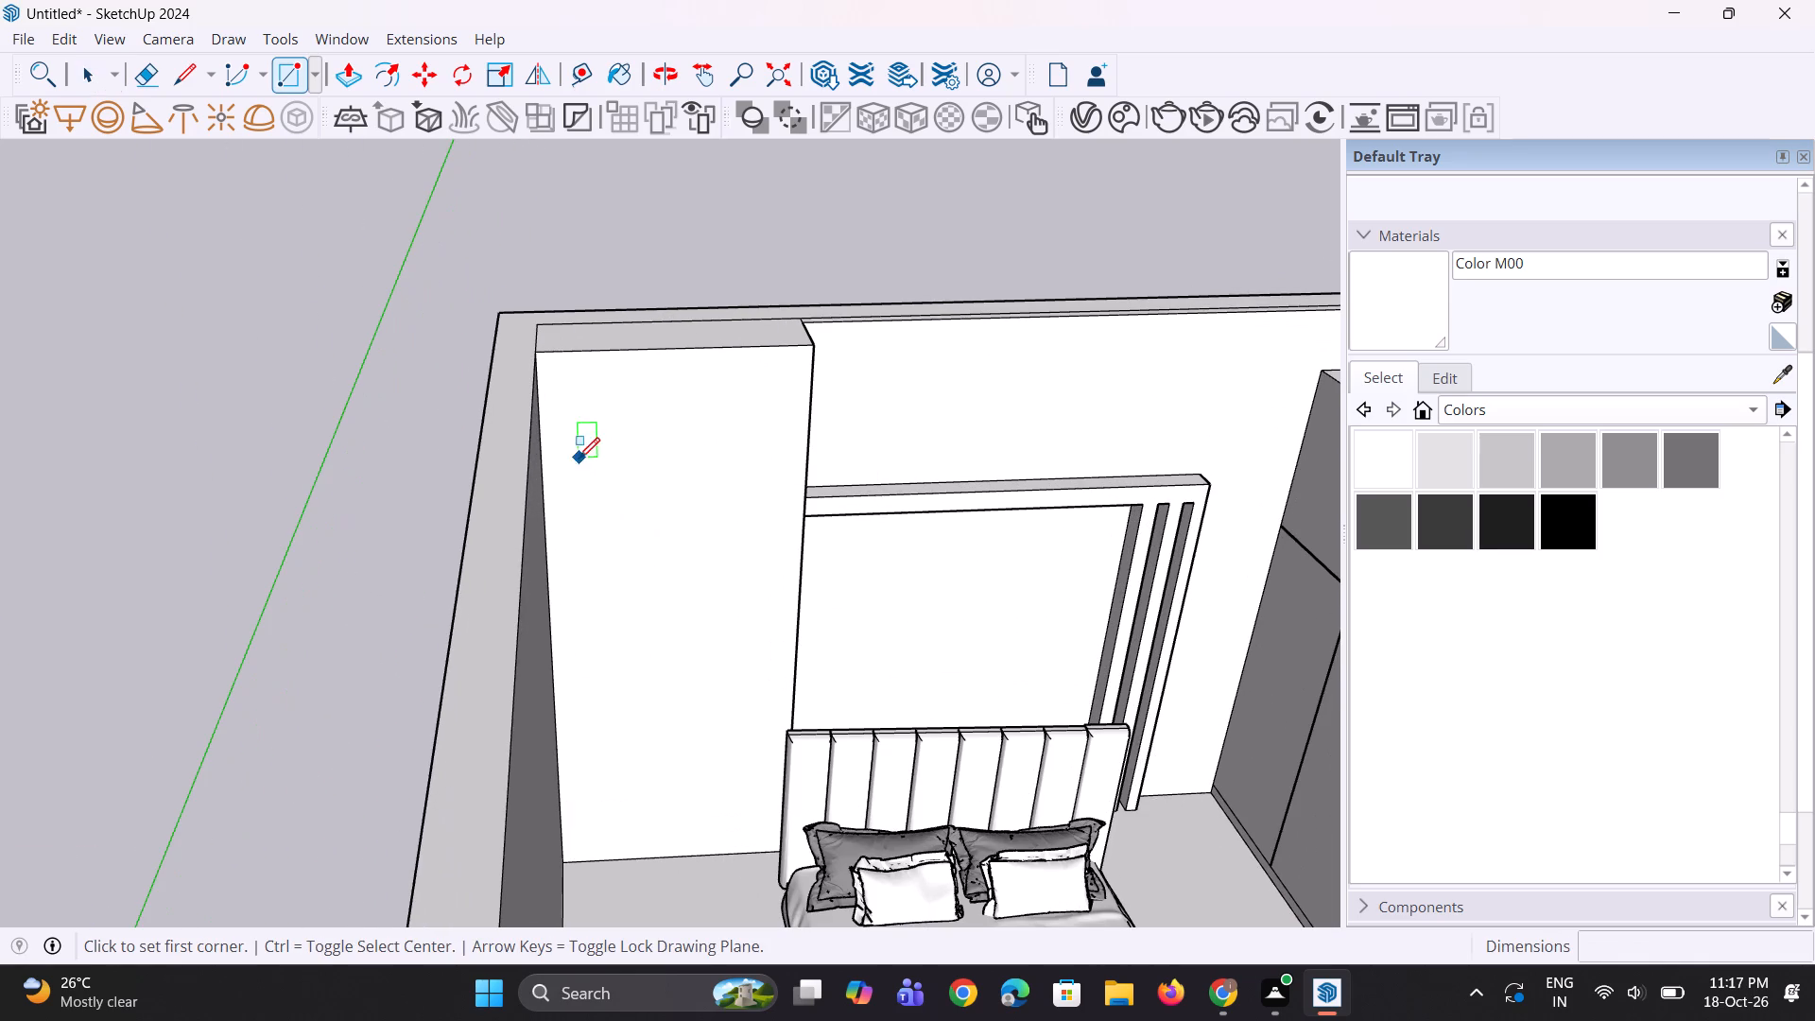
scroll(585, 441, "up", 2)
middle_click_drag(612, 478, 600, 430)
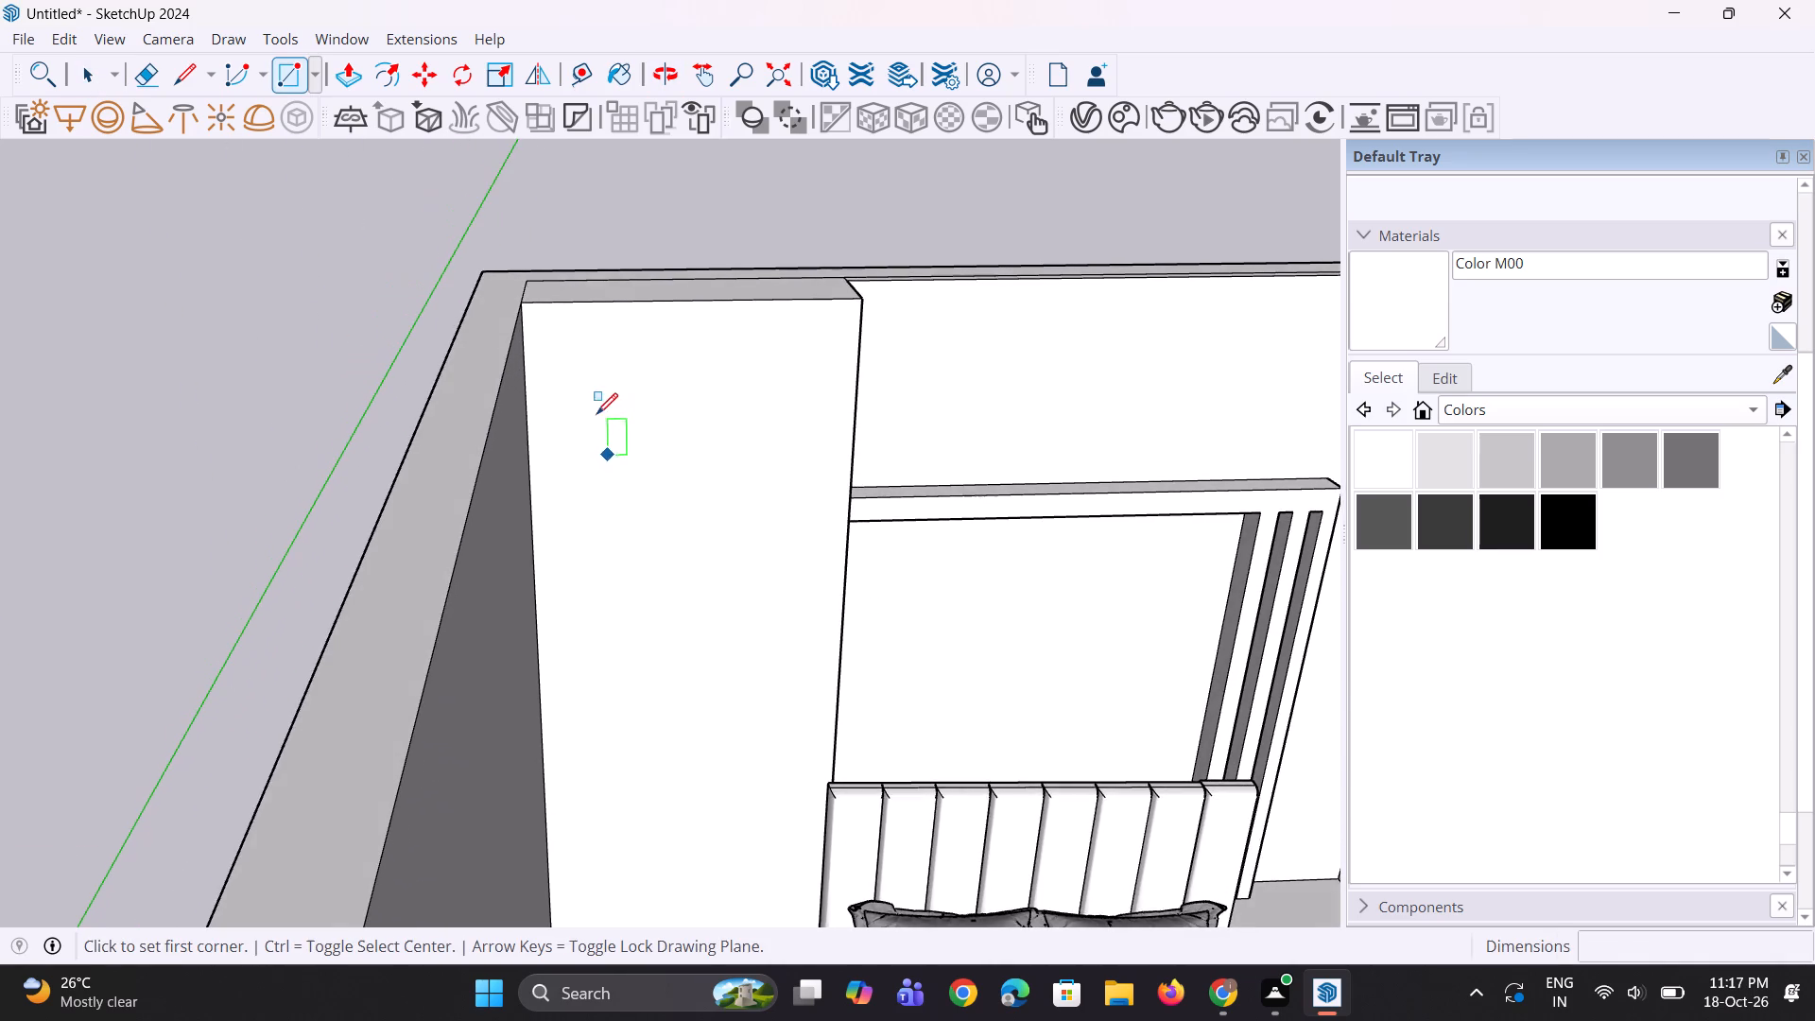
scroll(583, 389, "up", 1)
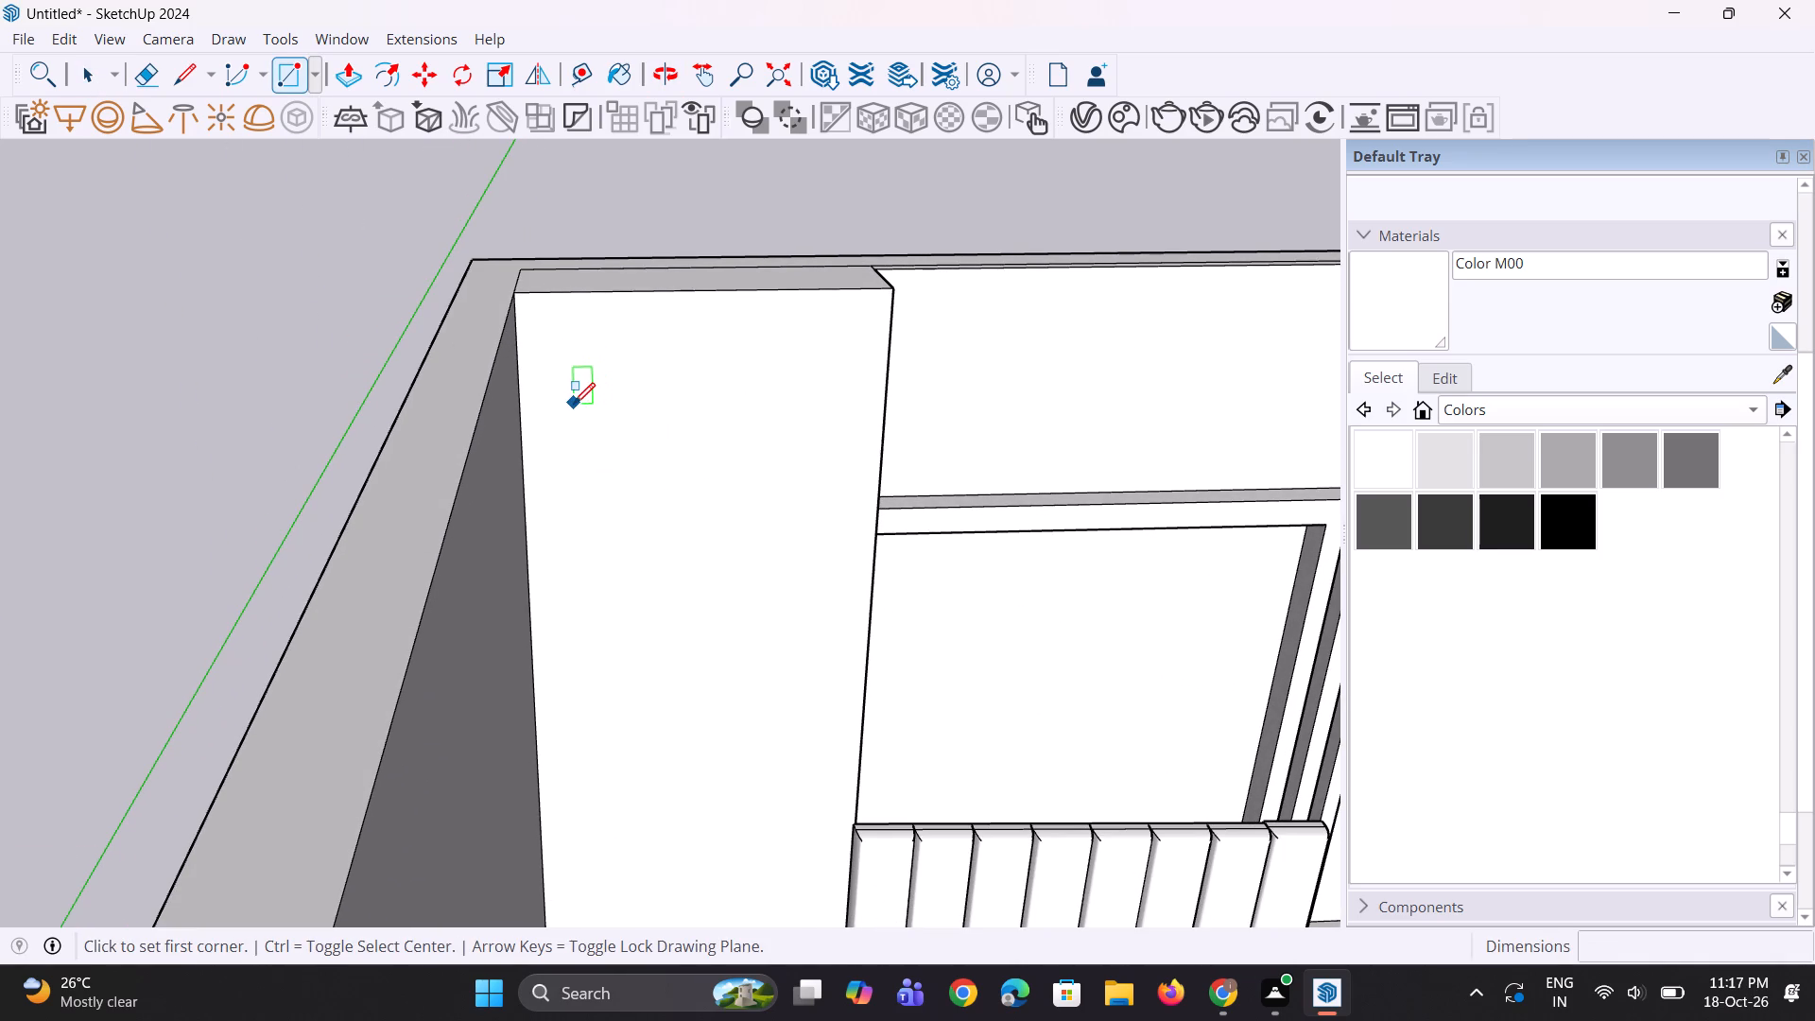
left_click(574, 404)
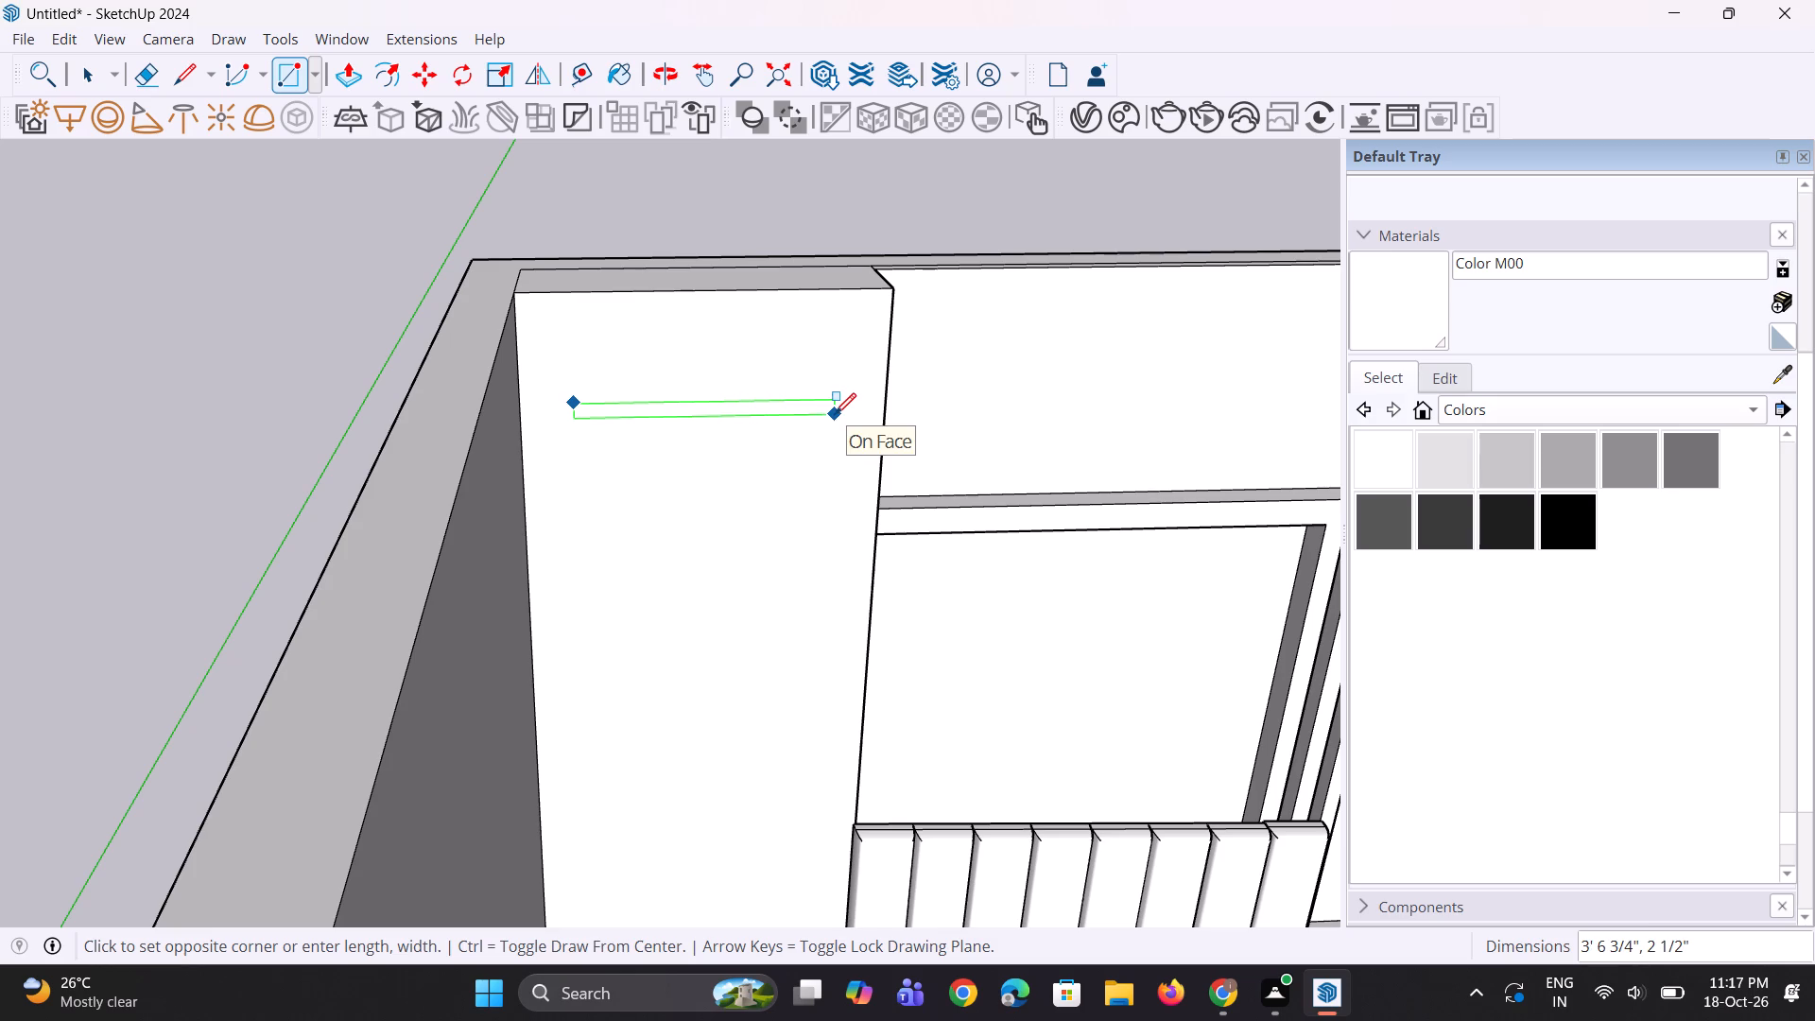
left_click(836, 413)
middle_click_drag(867, 516, 817, 450)
key("space")
key("space")
Move the rectangle's short edge nearest the bed outward about 8" to the column's vertical edge.
scroll(808, 394, "up", 3)
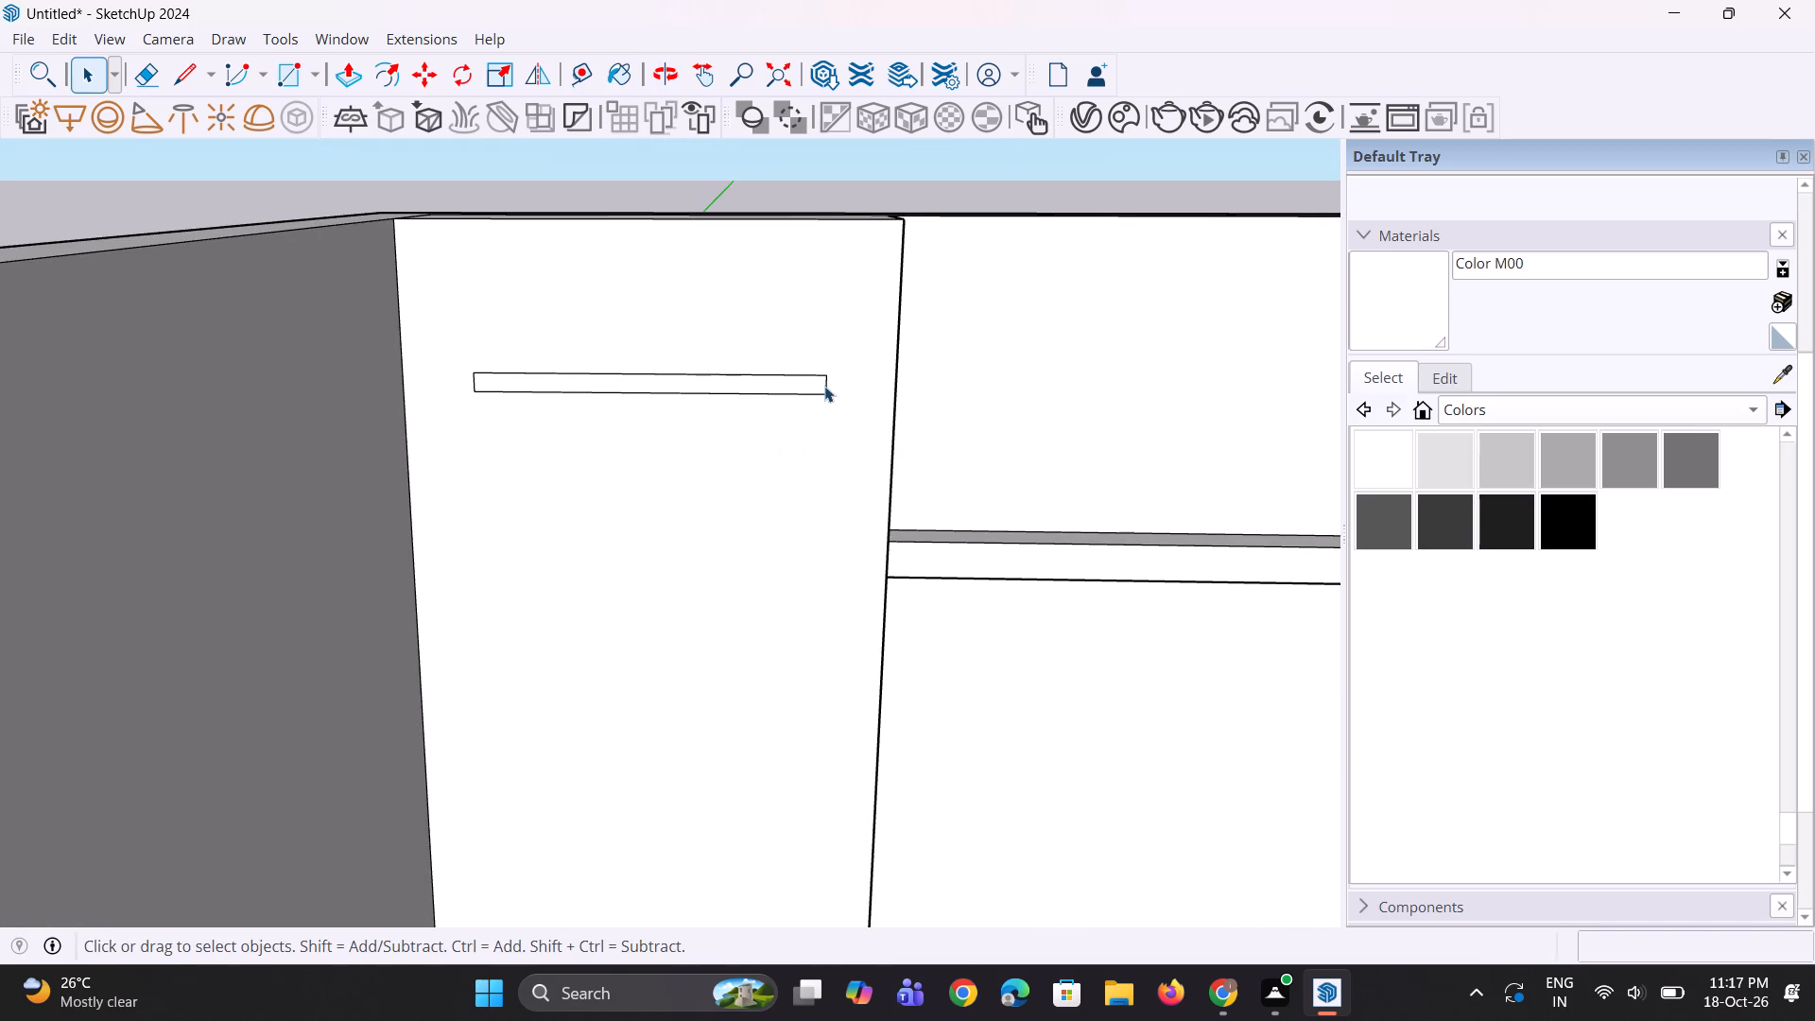
left_click(827, 388)
scroll(829, 400, "up", 3)
key("m")
scroll(829, 402, "up", 2)
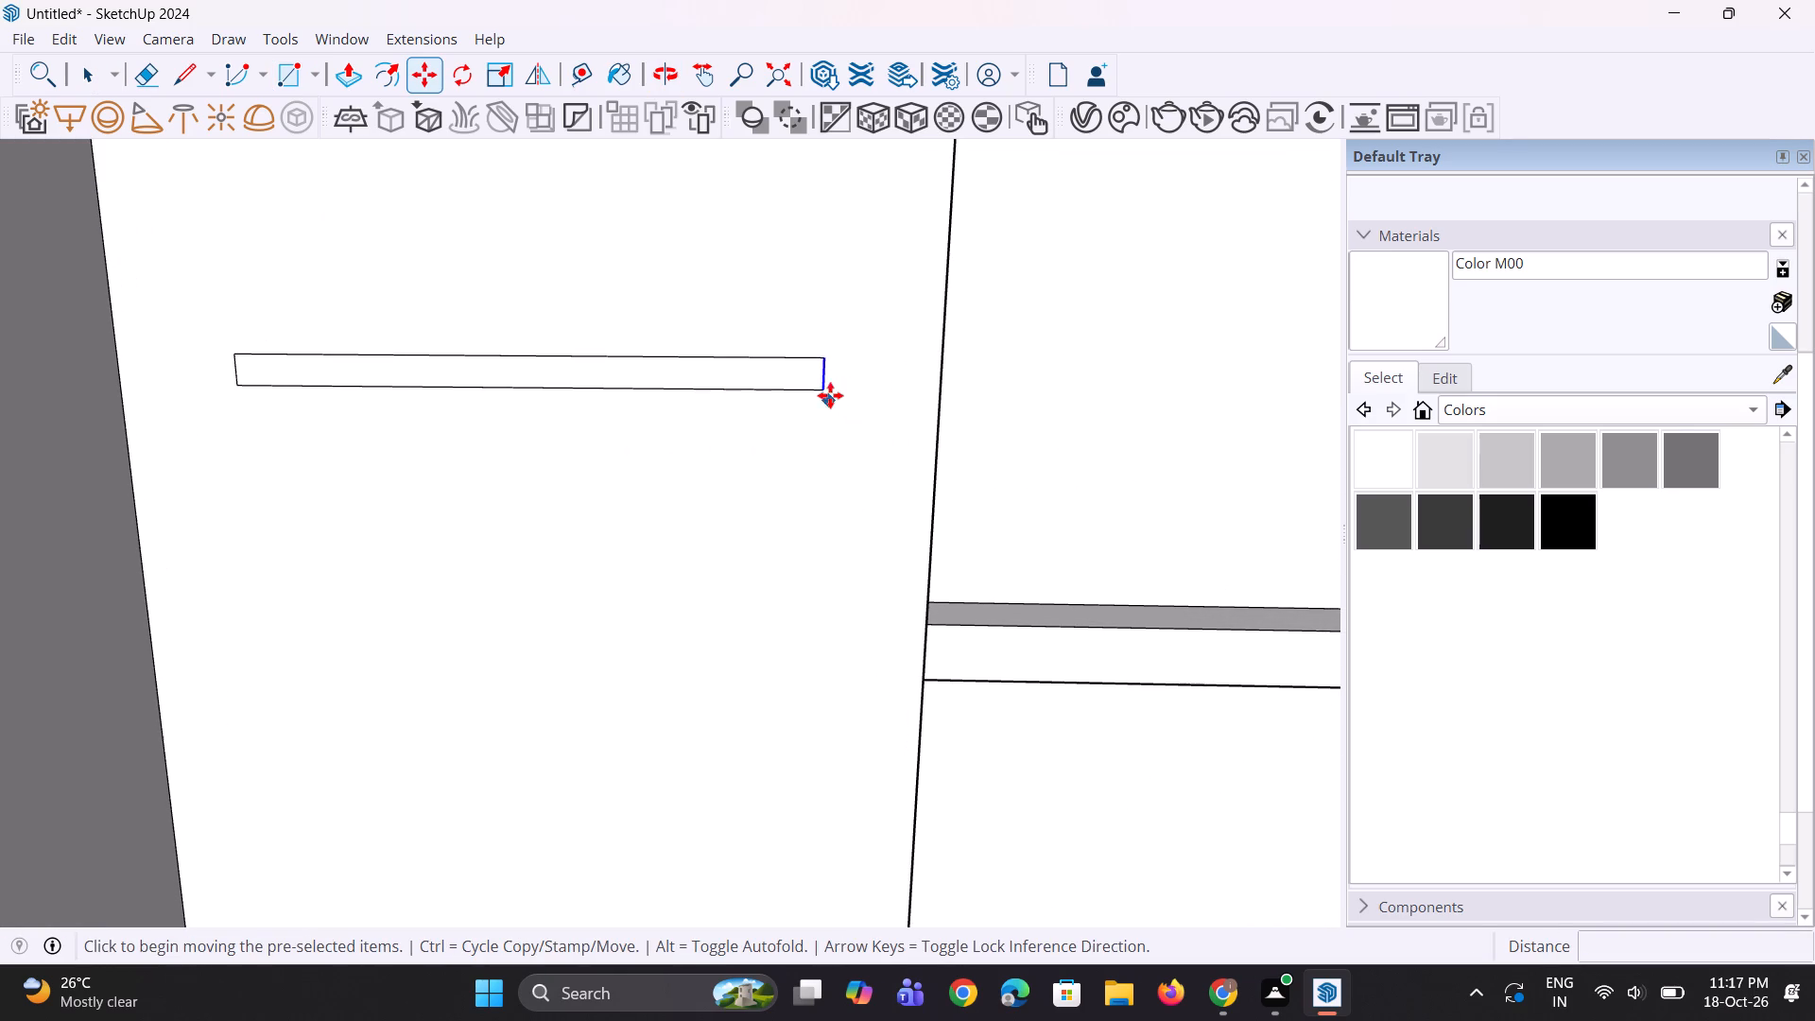
left_click(830, 389)
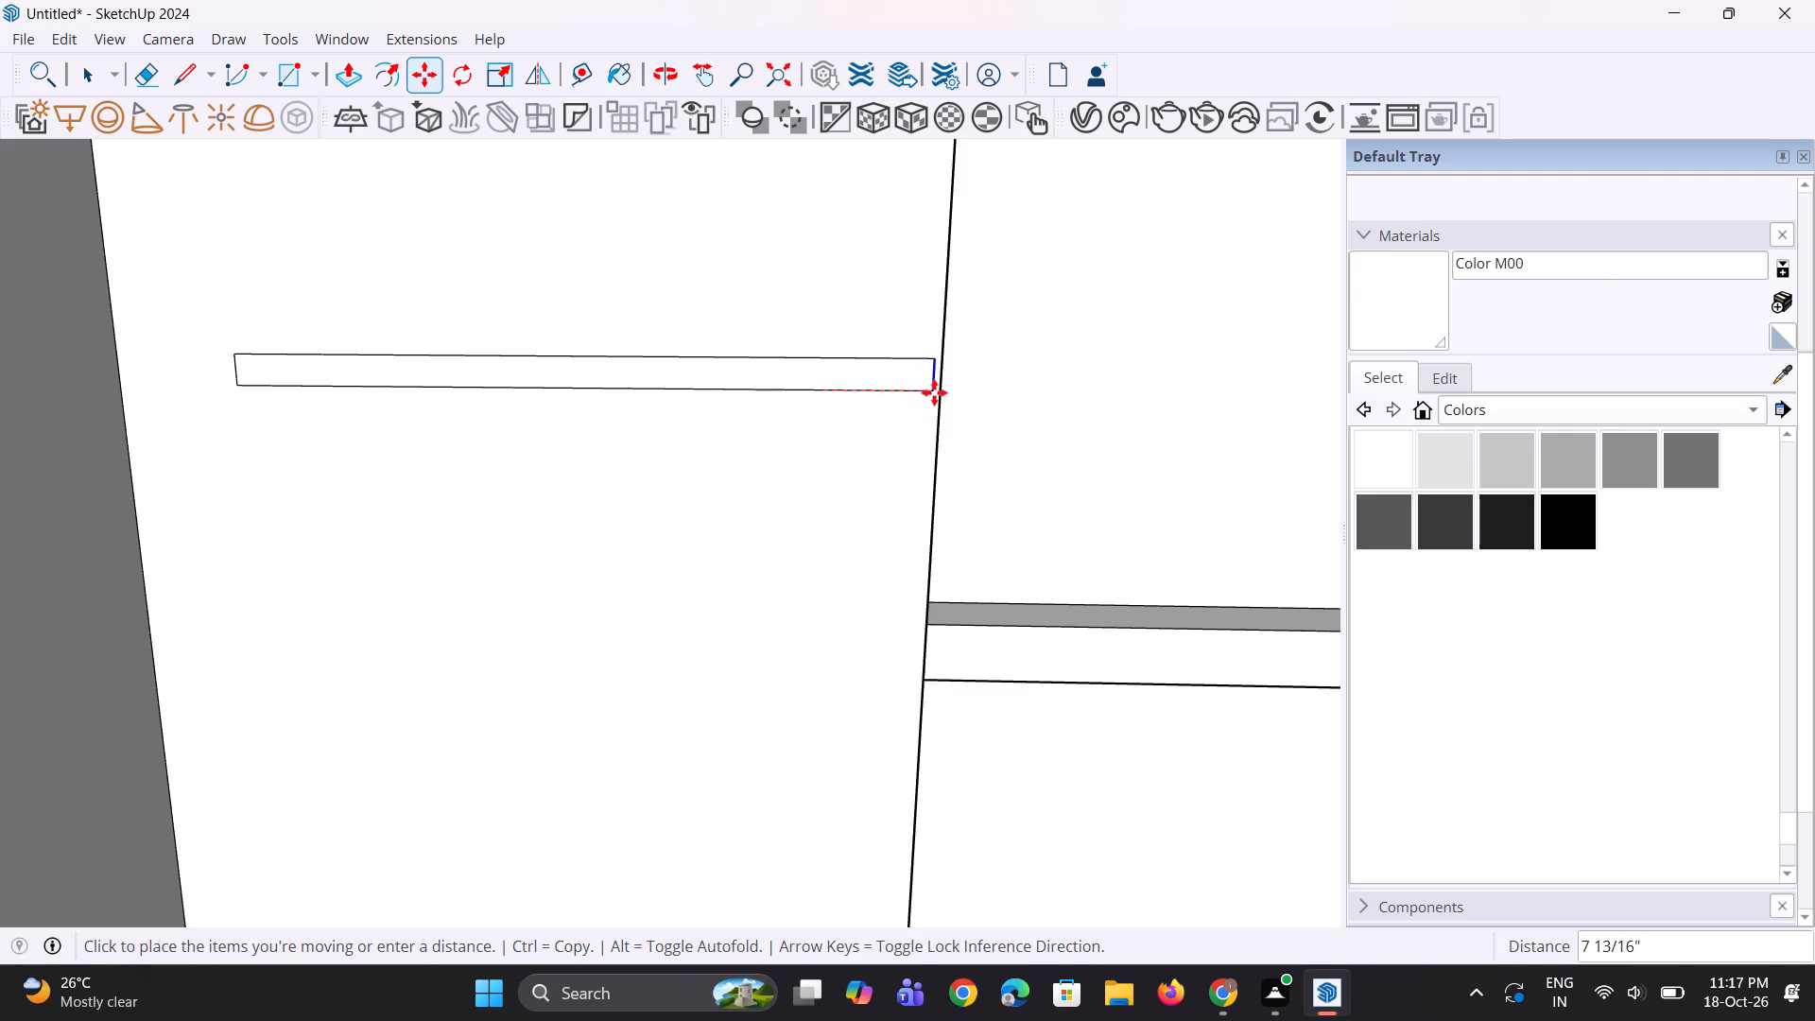
left_click(940, 395)
scroll(947, 491, "down", 9)
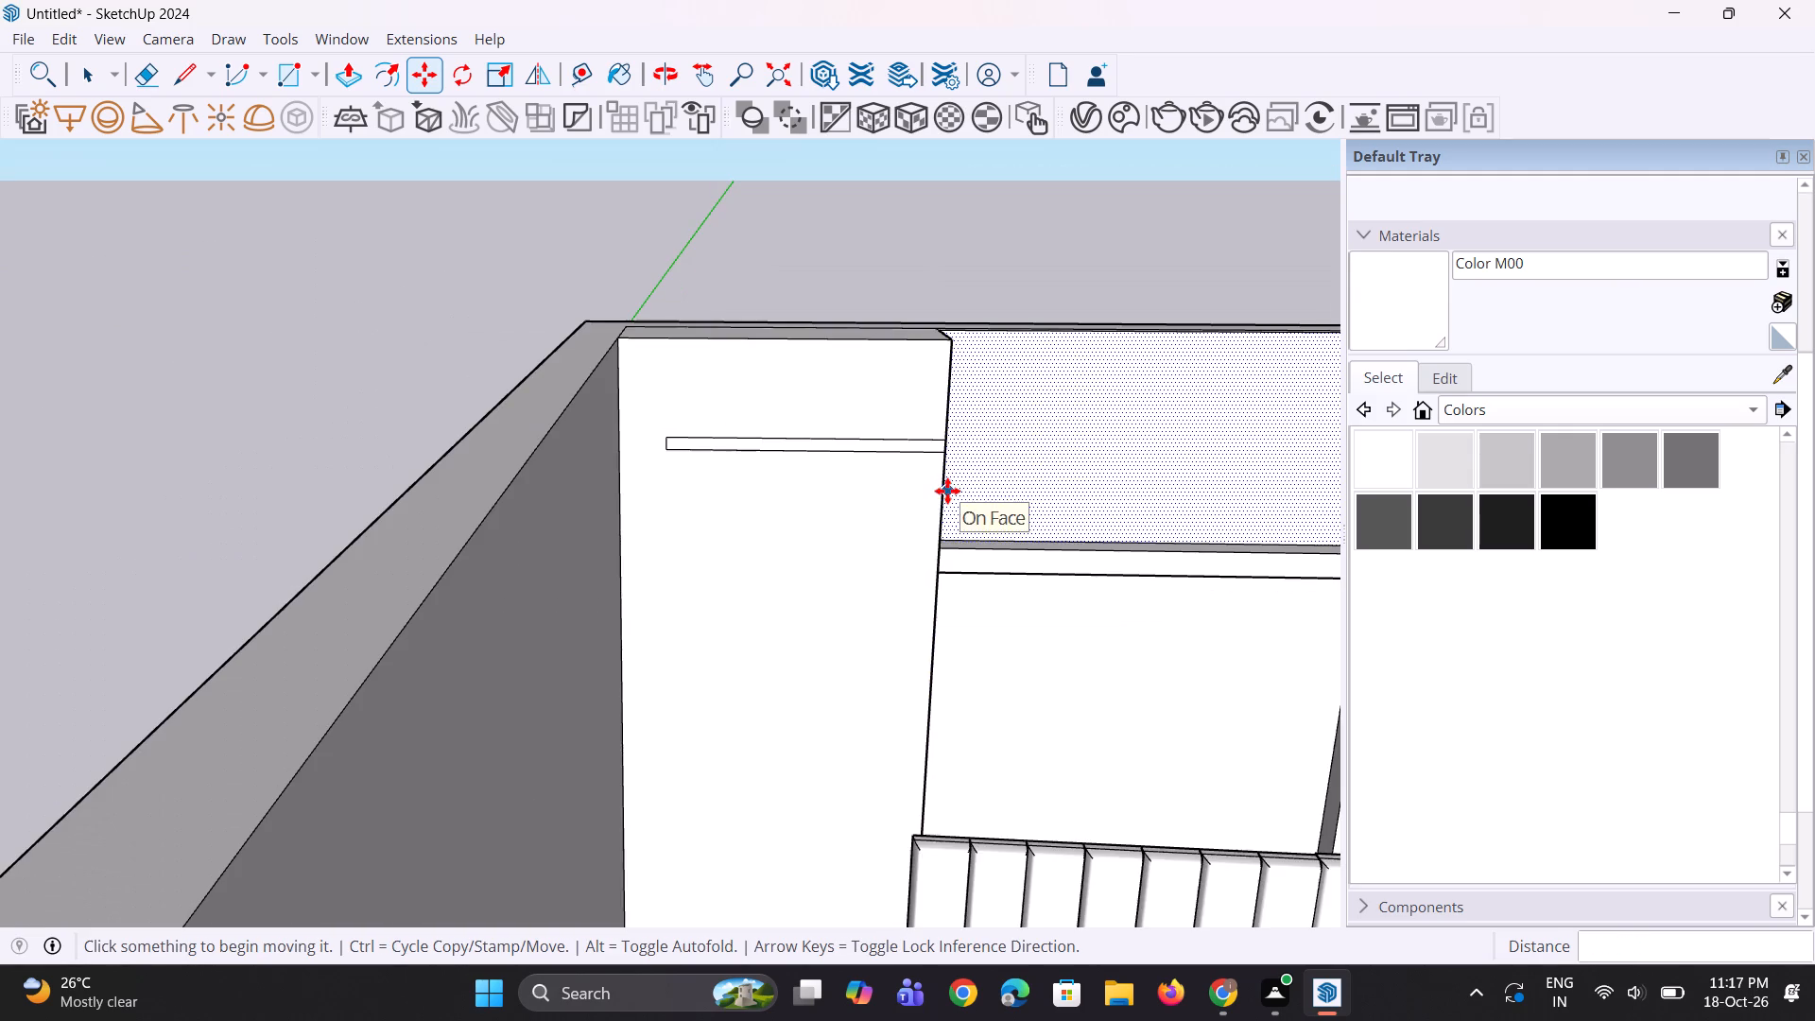
key("space")
key("space")
Move the rectangle's opposite short edge about 8 13/16" outward to meet the side wall.
scroll(537, 458, "up", 8)
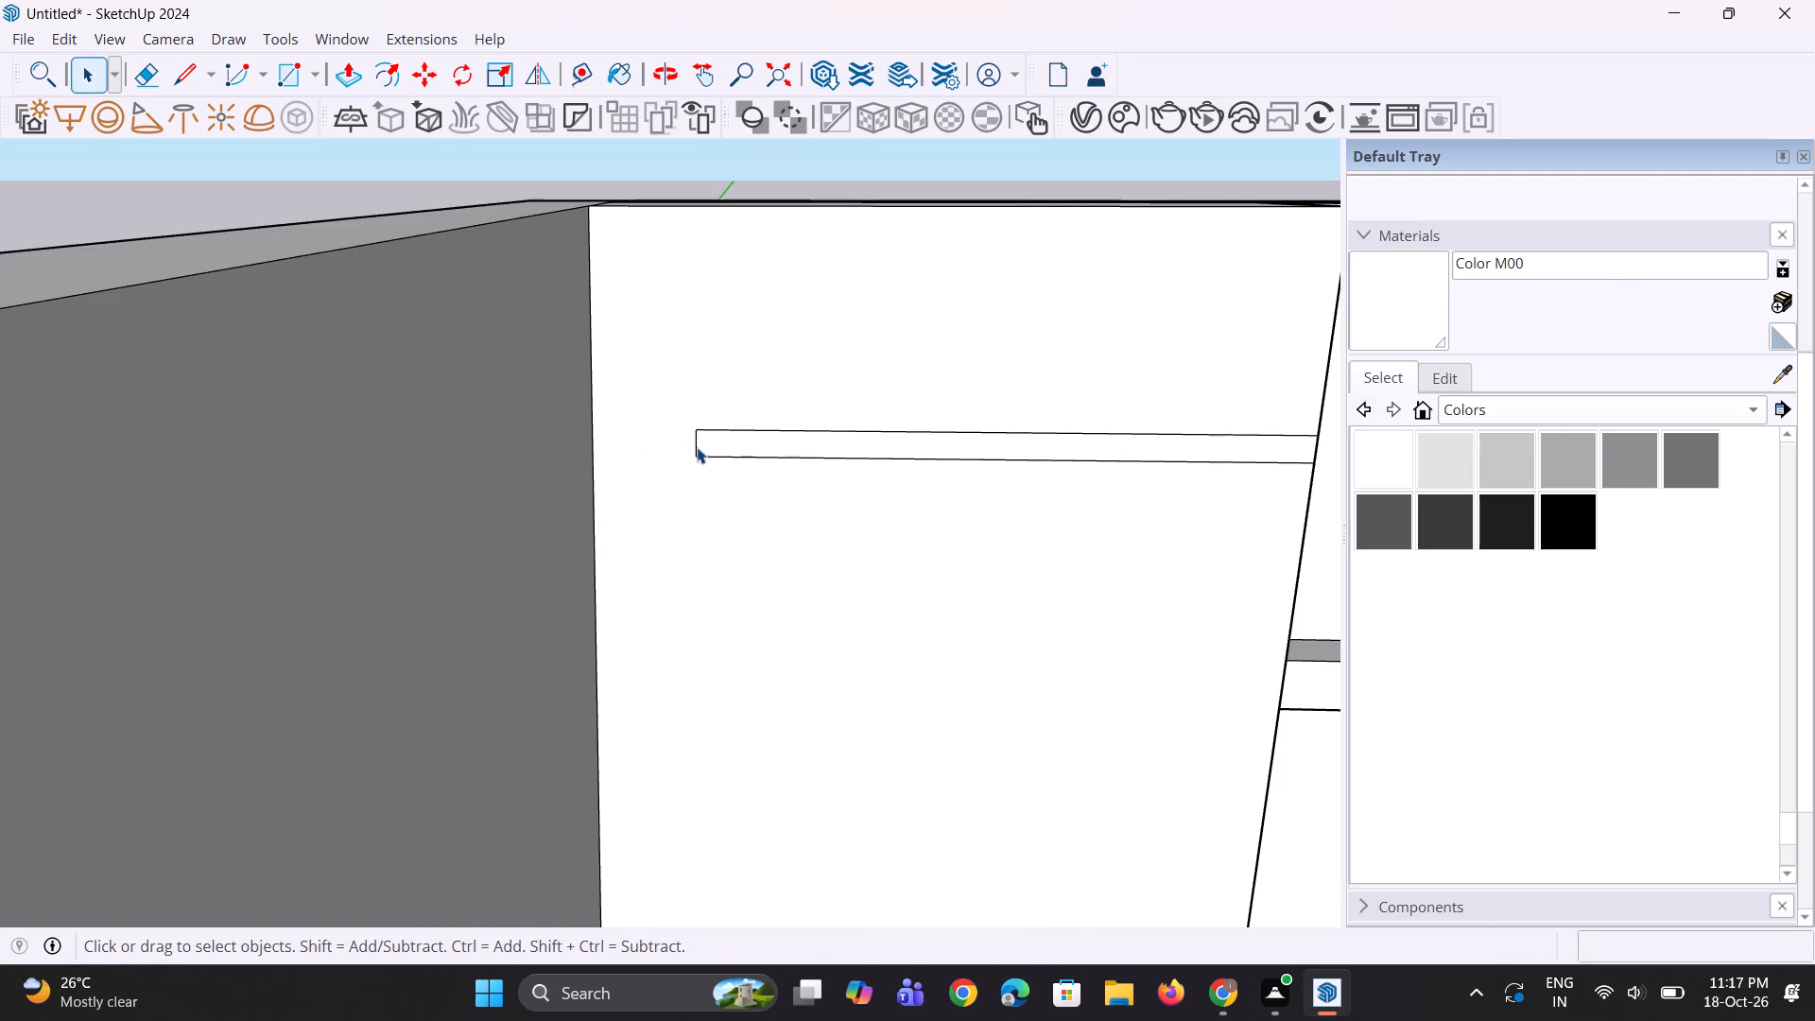
left_click(697, 447)
scroll(696, 457, "up", 1)
key("m")
left_click(696, 457)
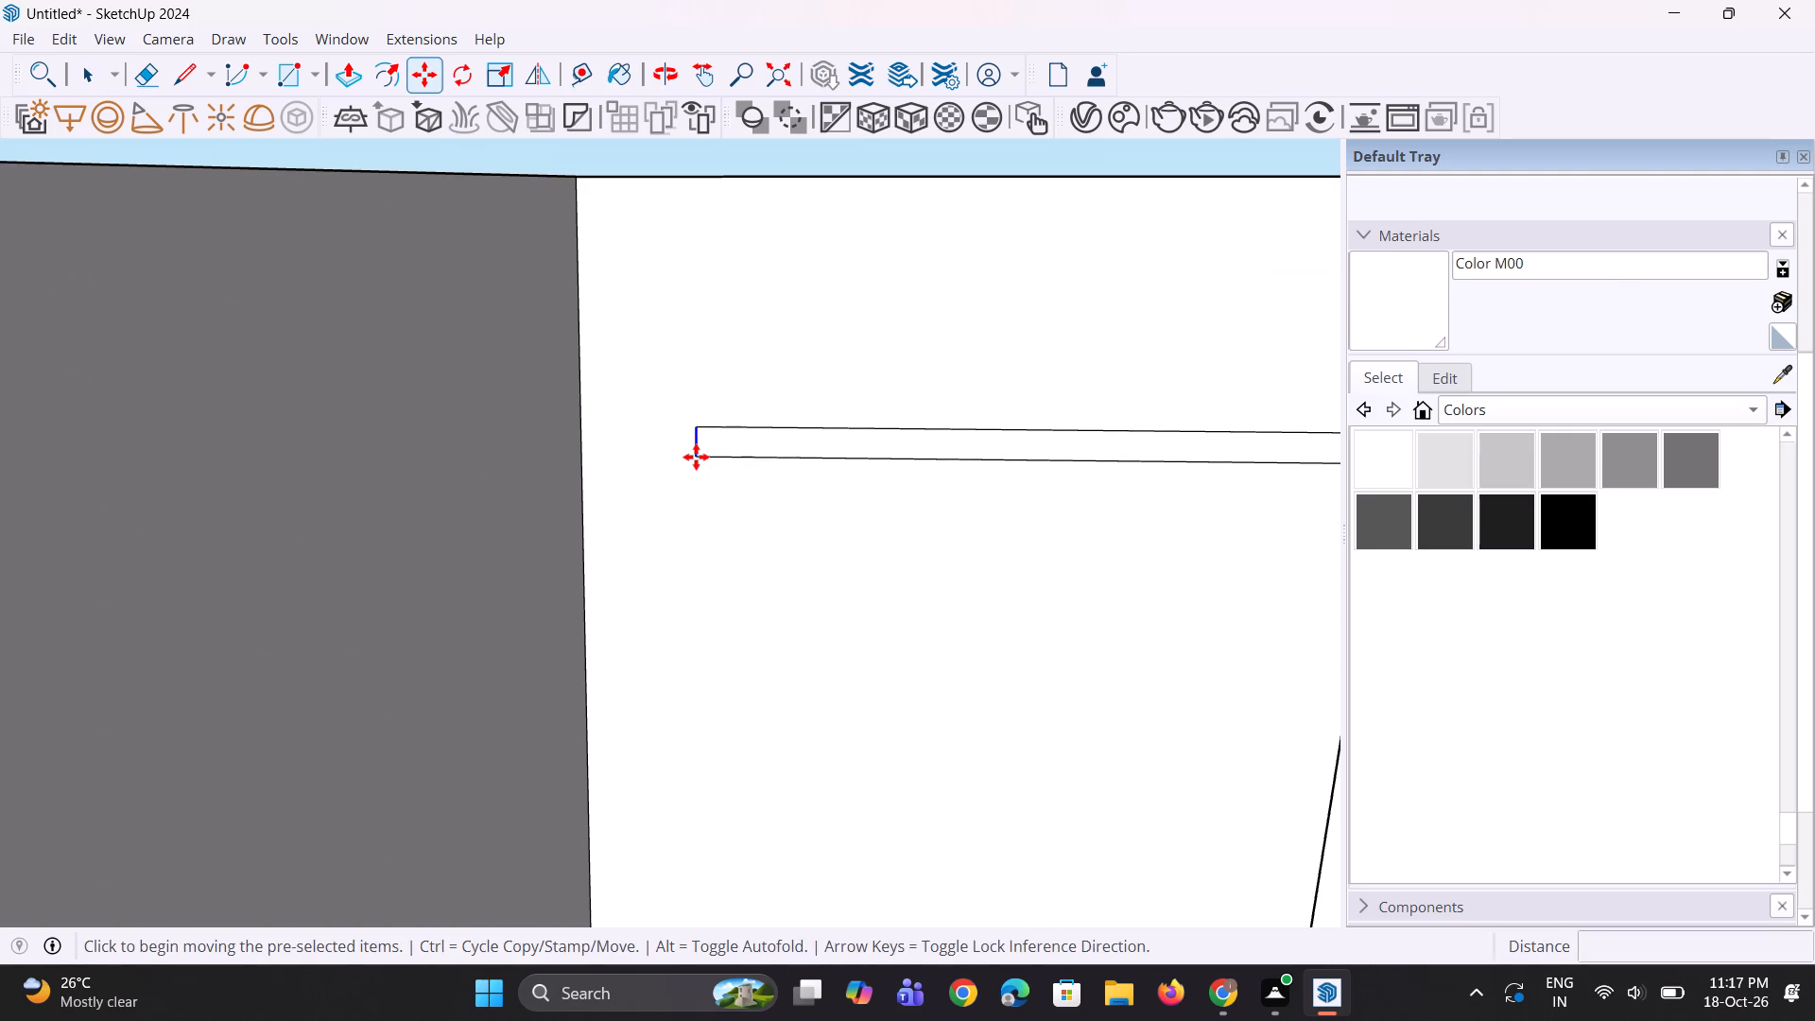
left_click(585, 463)
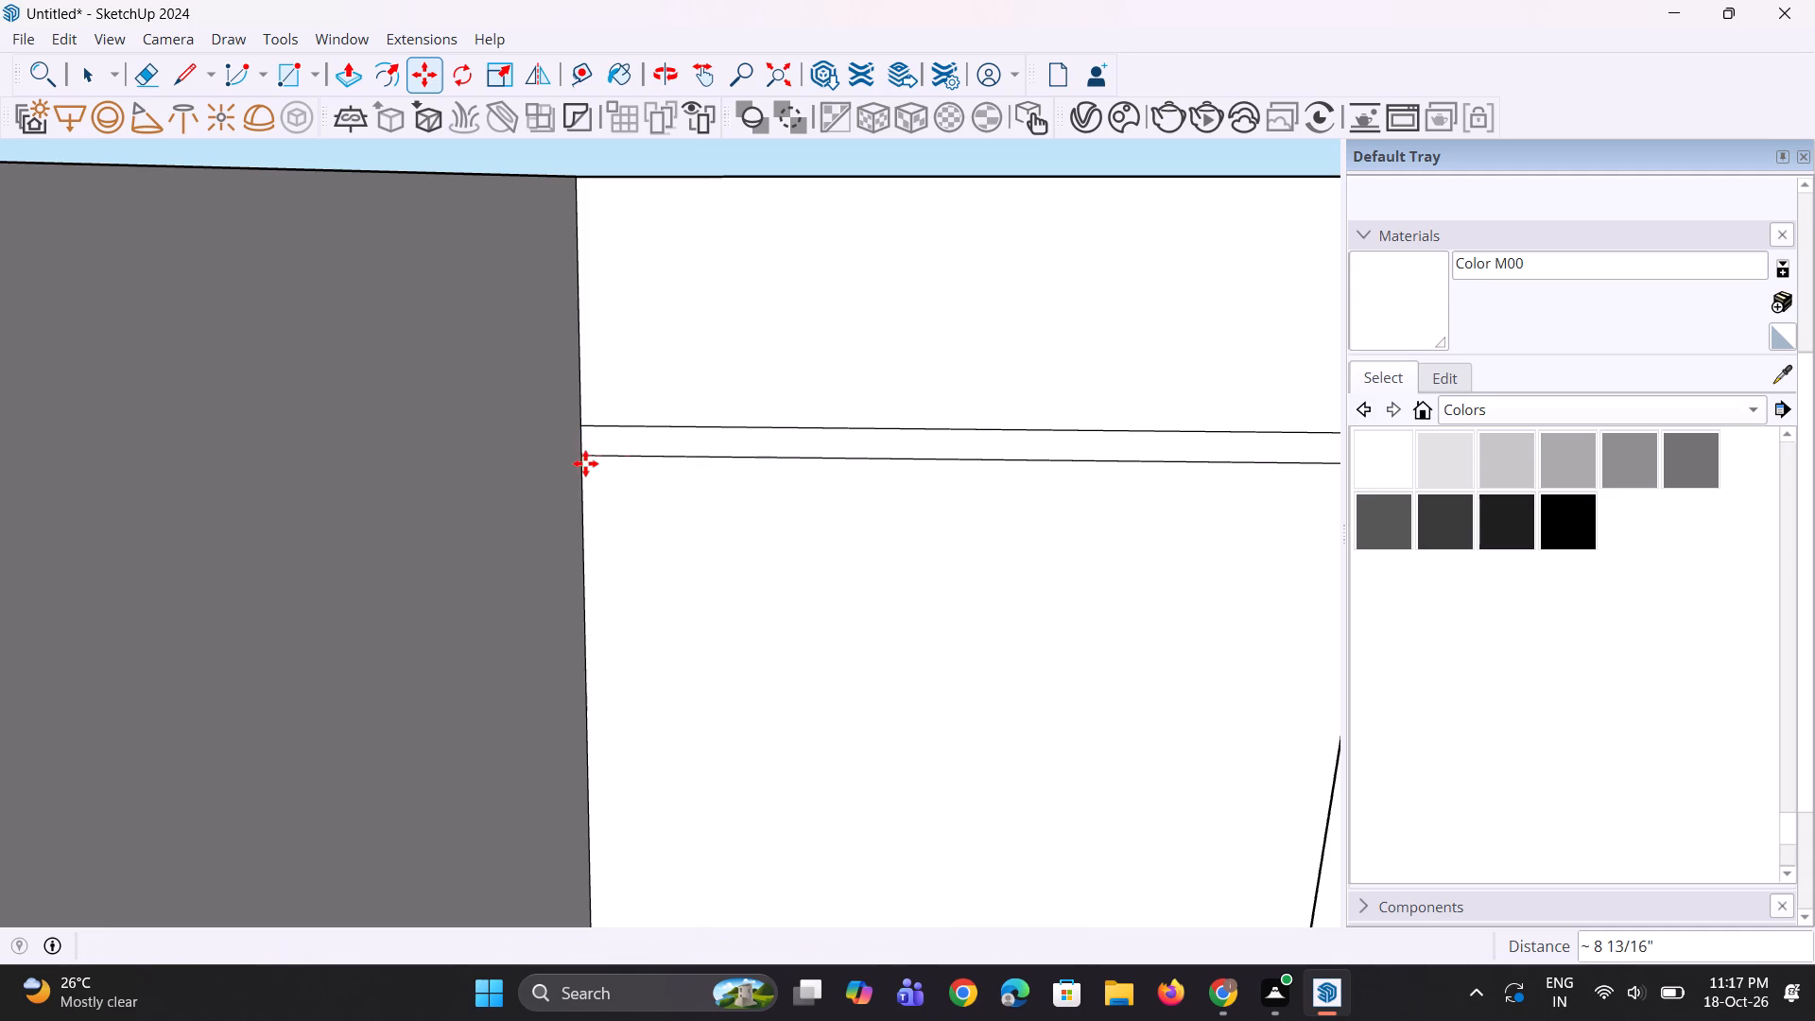
scroll(616, 500, "down", 11)
key("space")
left_click(810, 331)
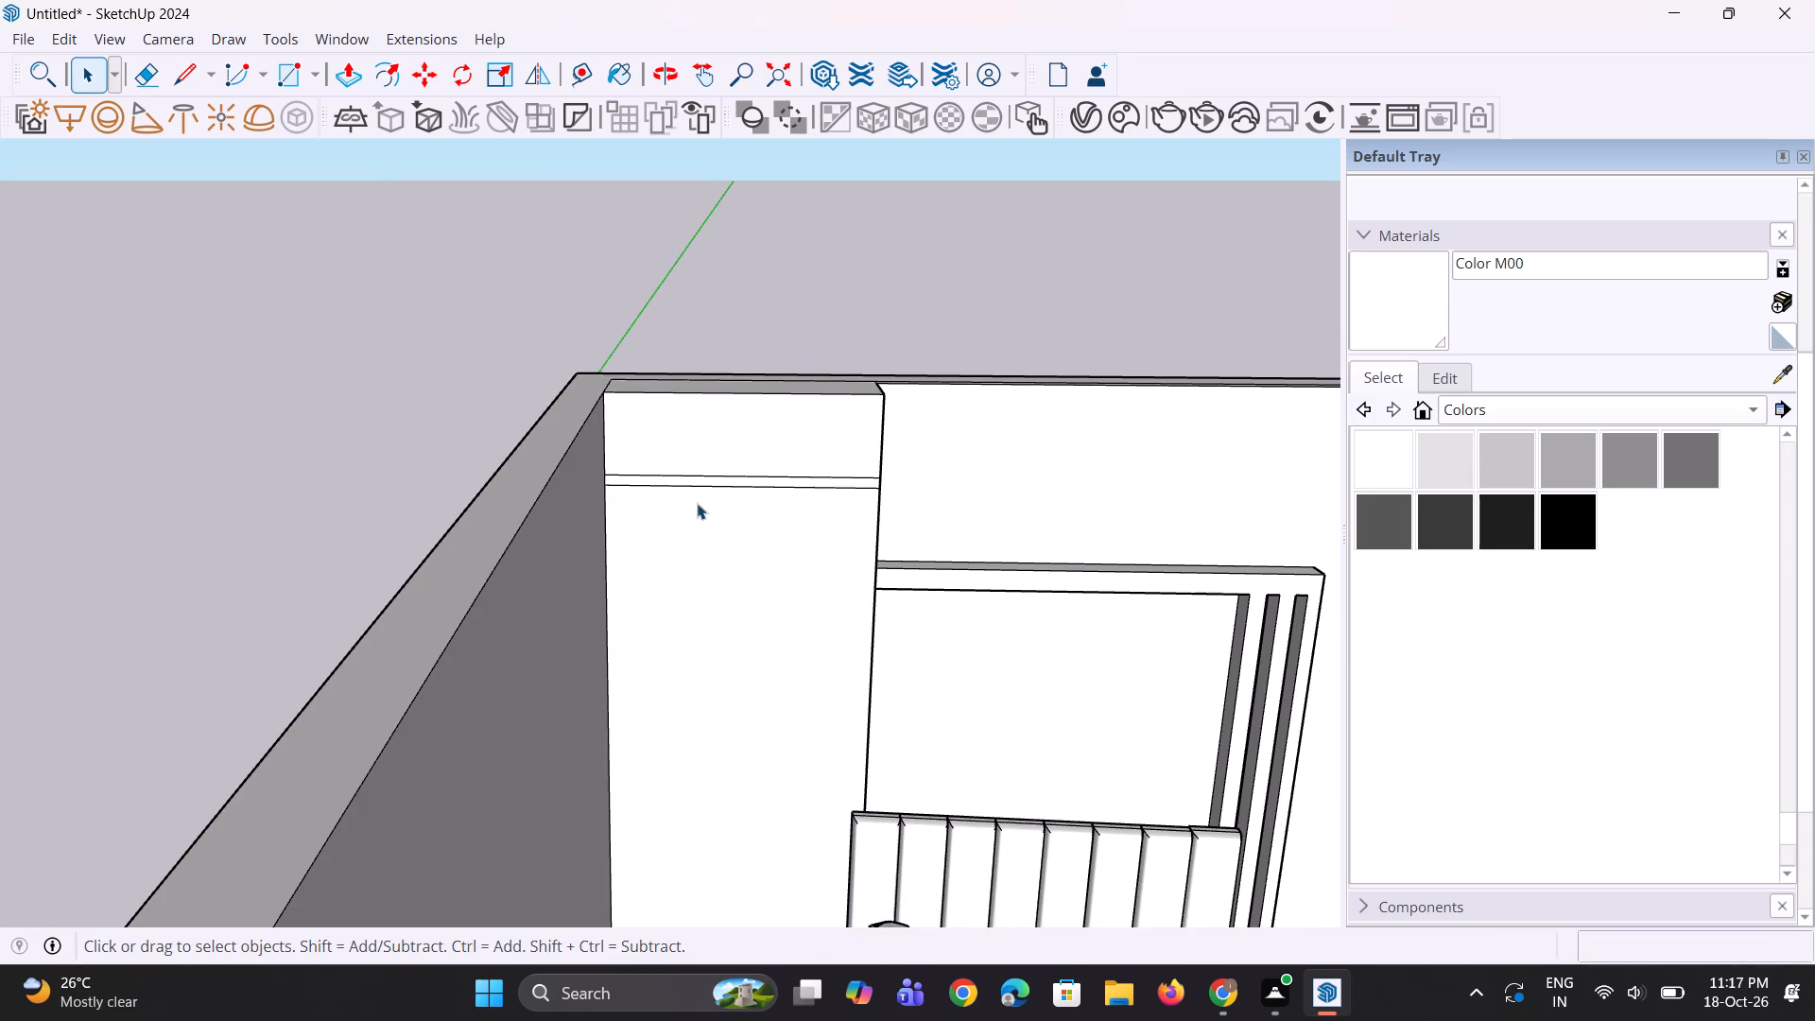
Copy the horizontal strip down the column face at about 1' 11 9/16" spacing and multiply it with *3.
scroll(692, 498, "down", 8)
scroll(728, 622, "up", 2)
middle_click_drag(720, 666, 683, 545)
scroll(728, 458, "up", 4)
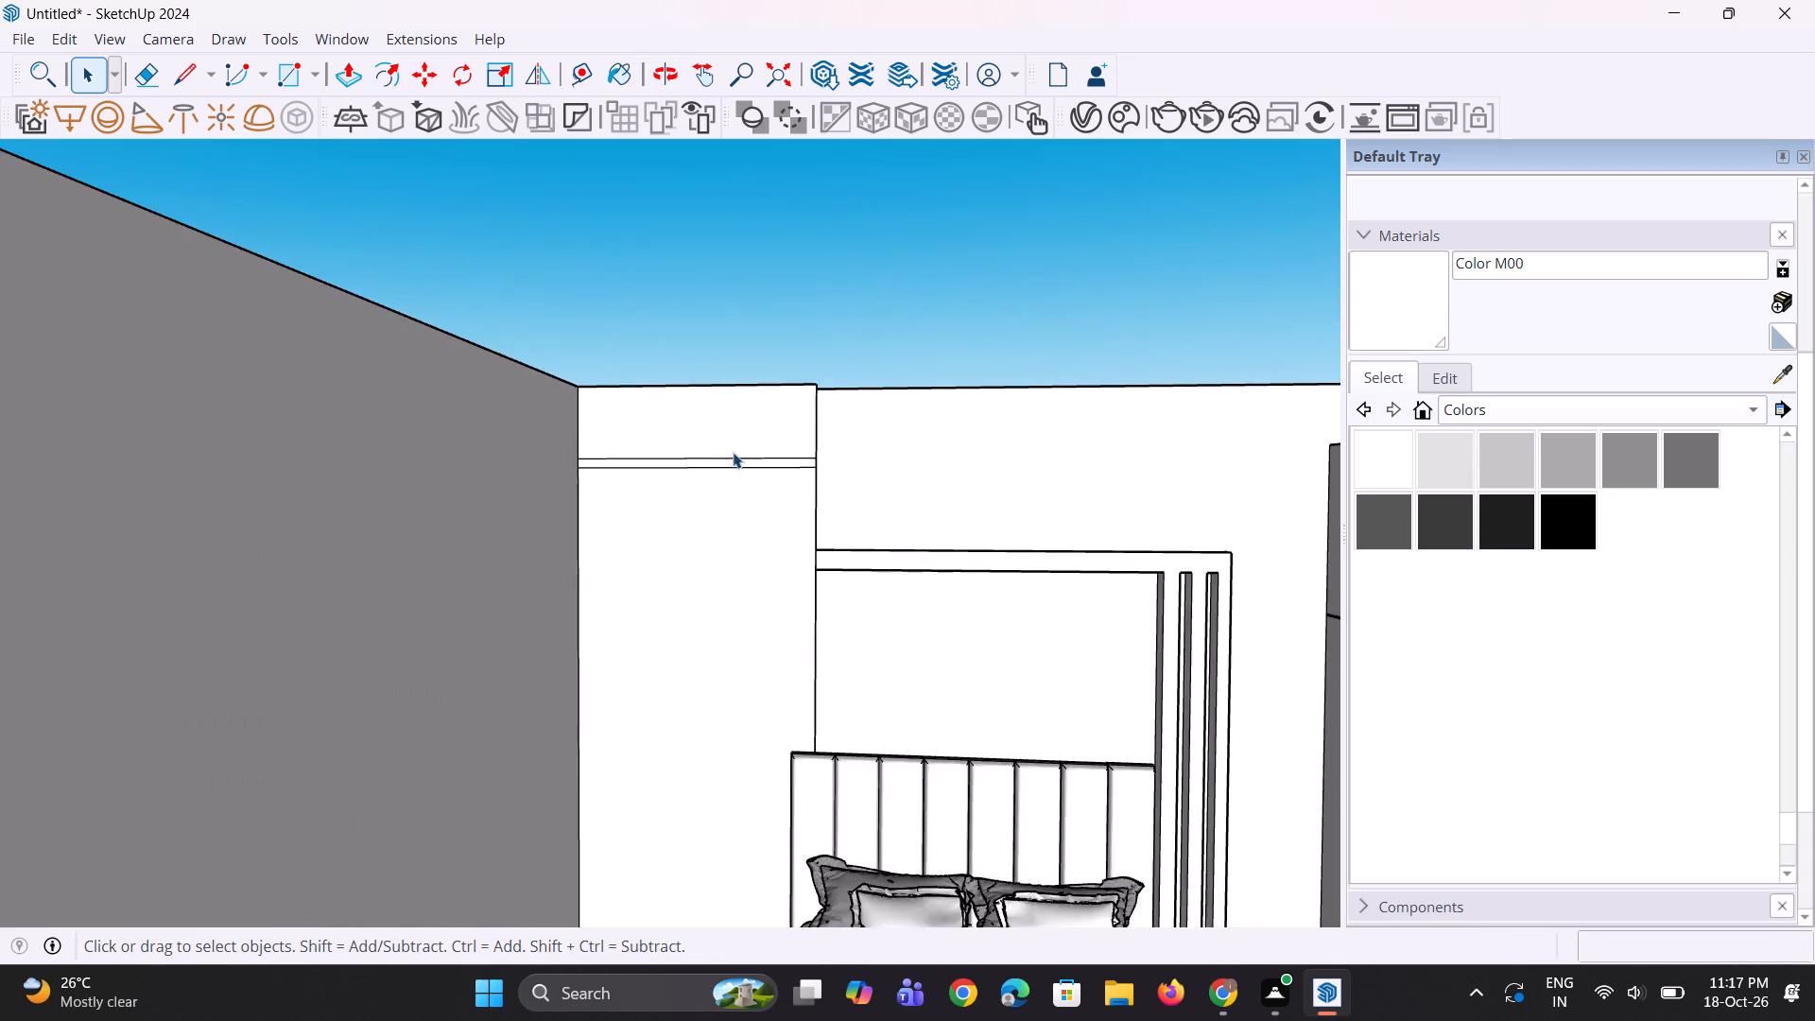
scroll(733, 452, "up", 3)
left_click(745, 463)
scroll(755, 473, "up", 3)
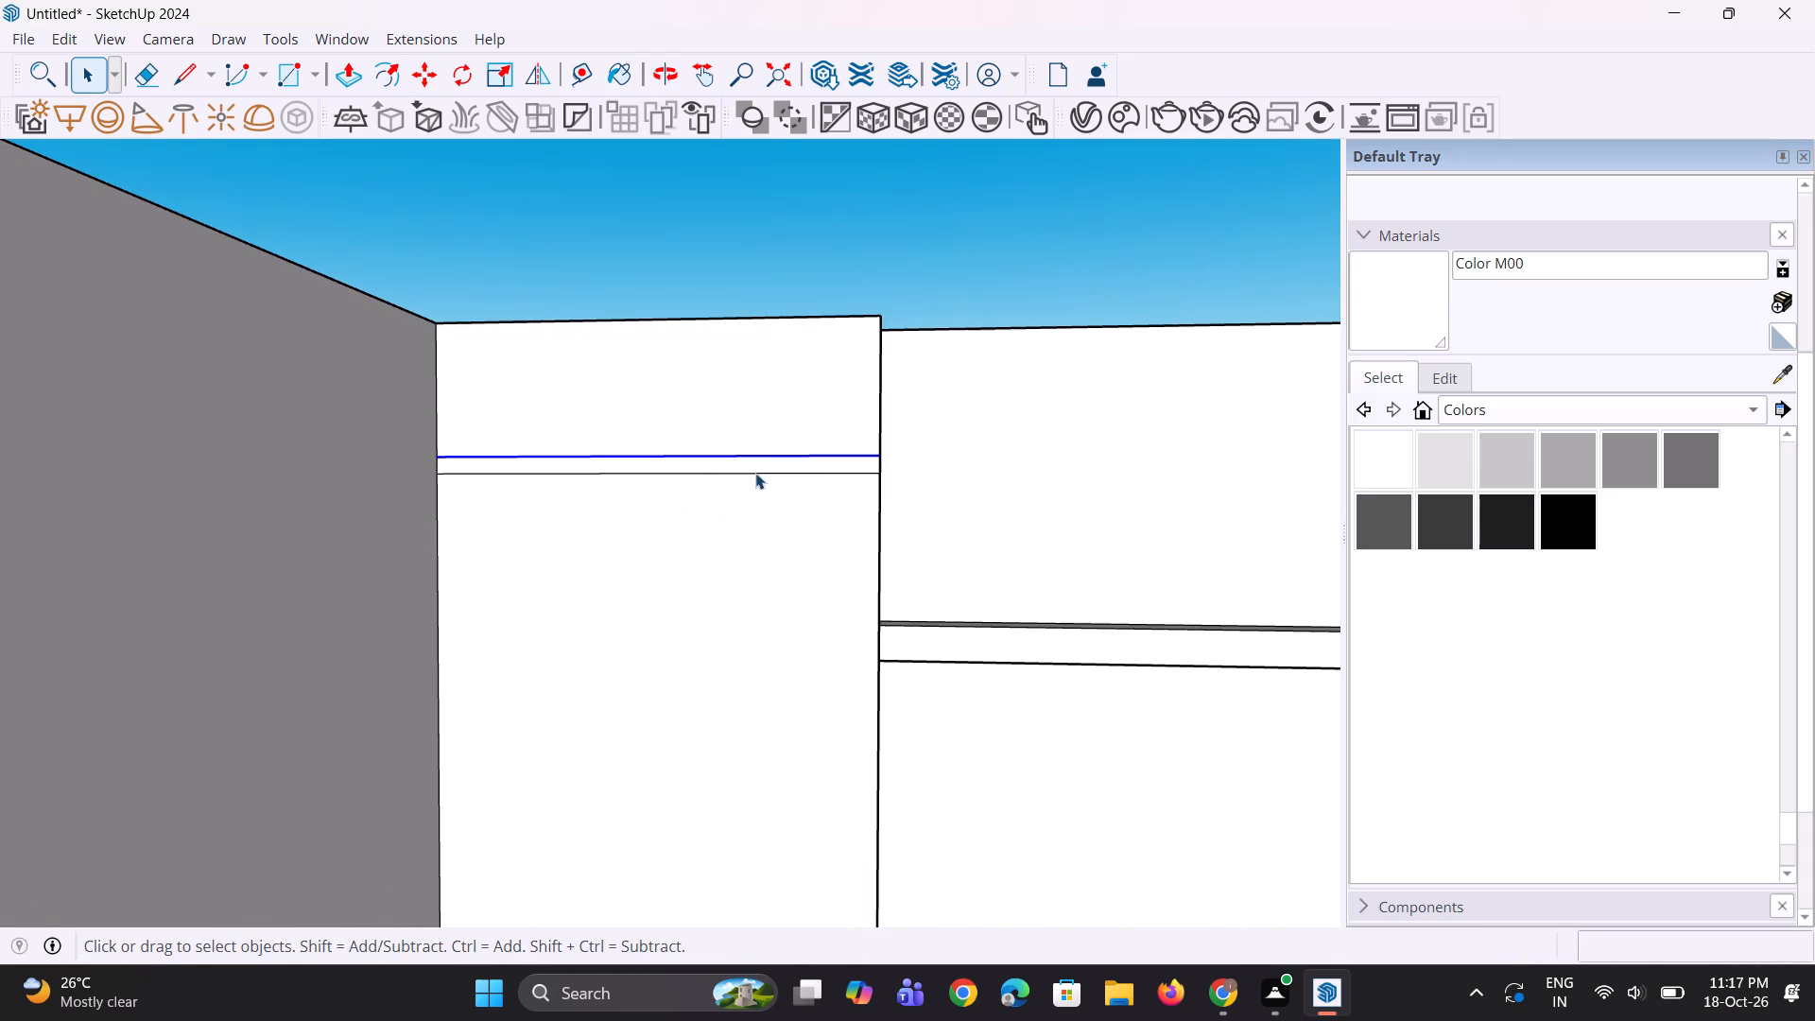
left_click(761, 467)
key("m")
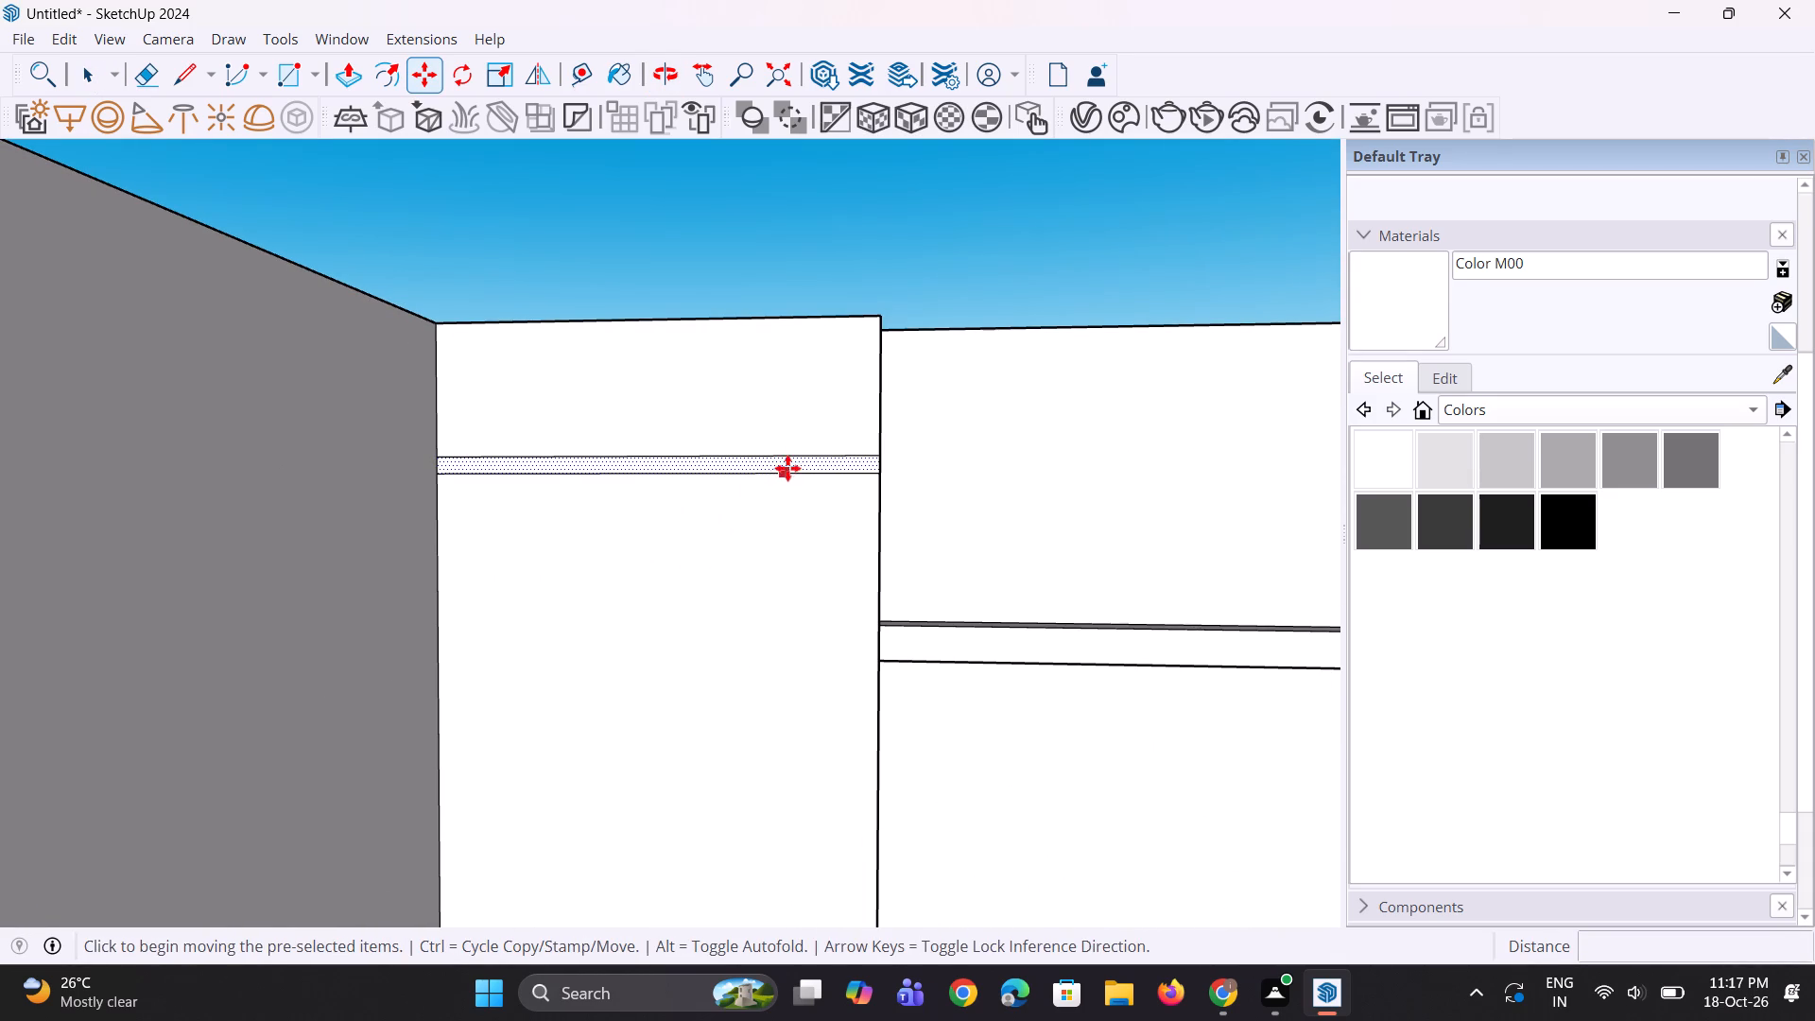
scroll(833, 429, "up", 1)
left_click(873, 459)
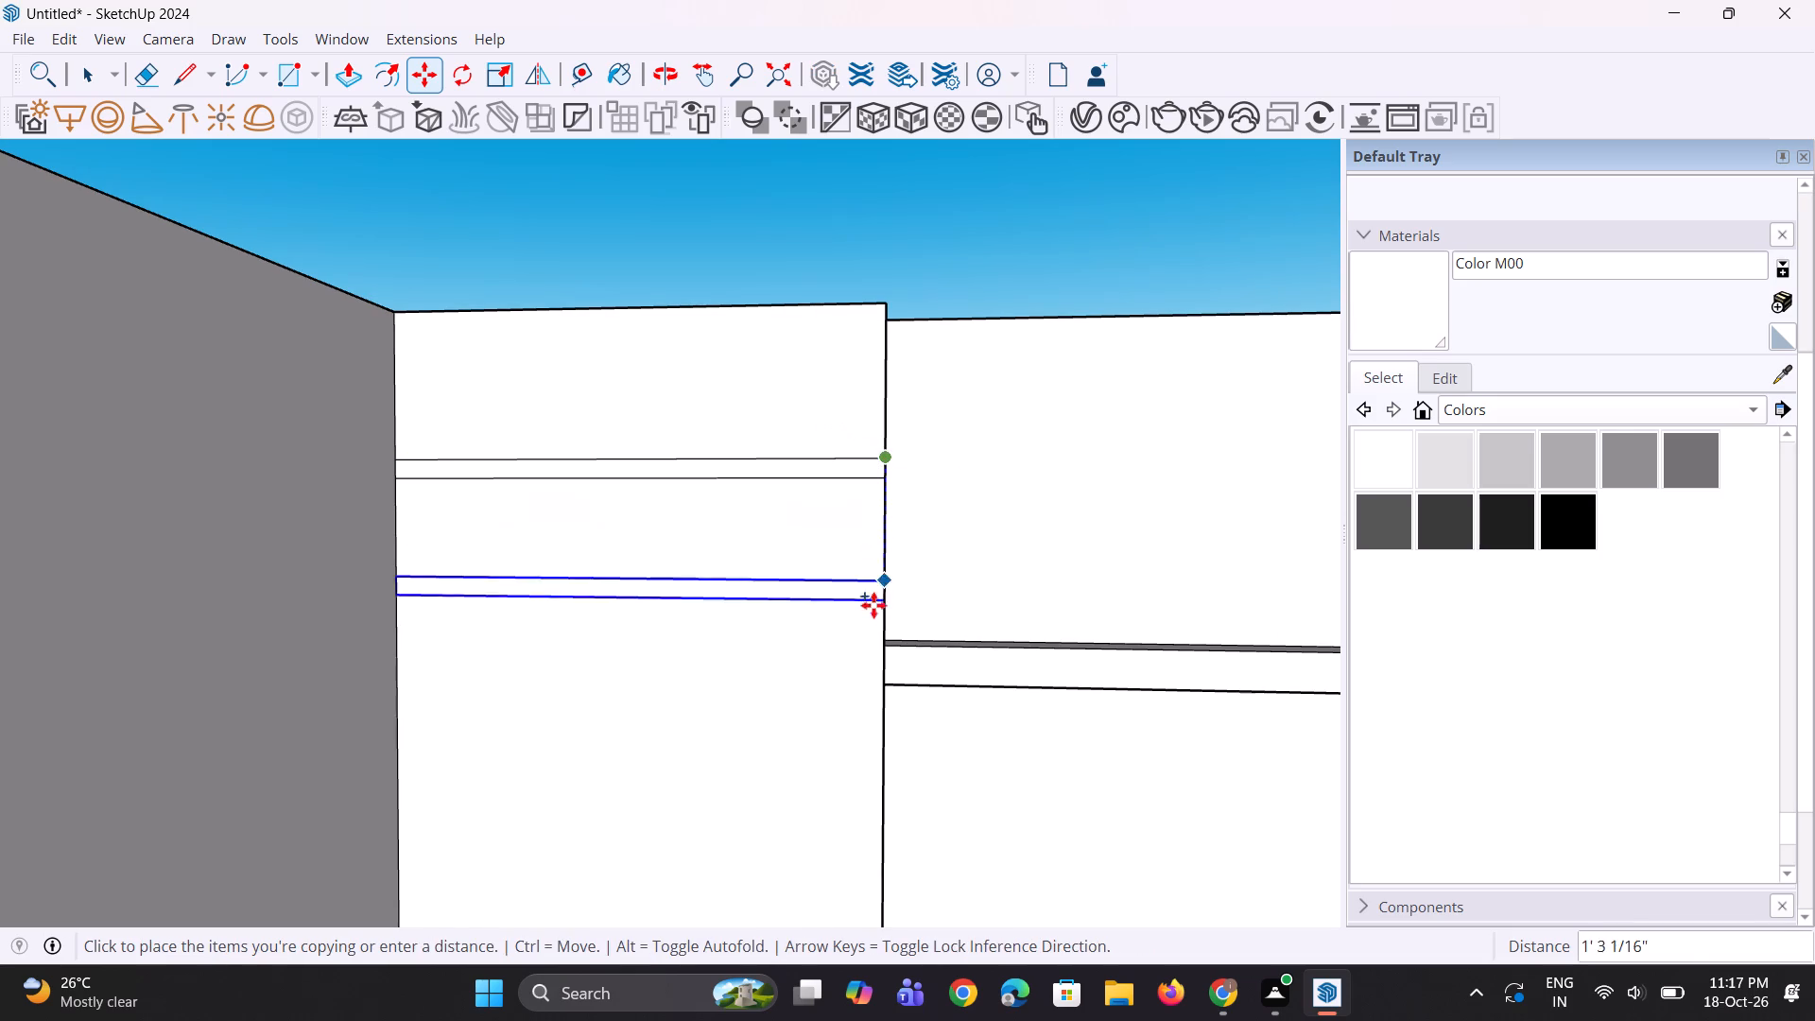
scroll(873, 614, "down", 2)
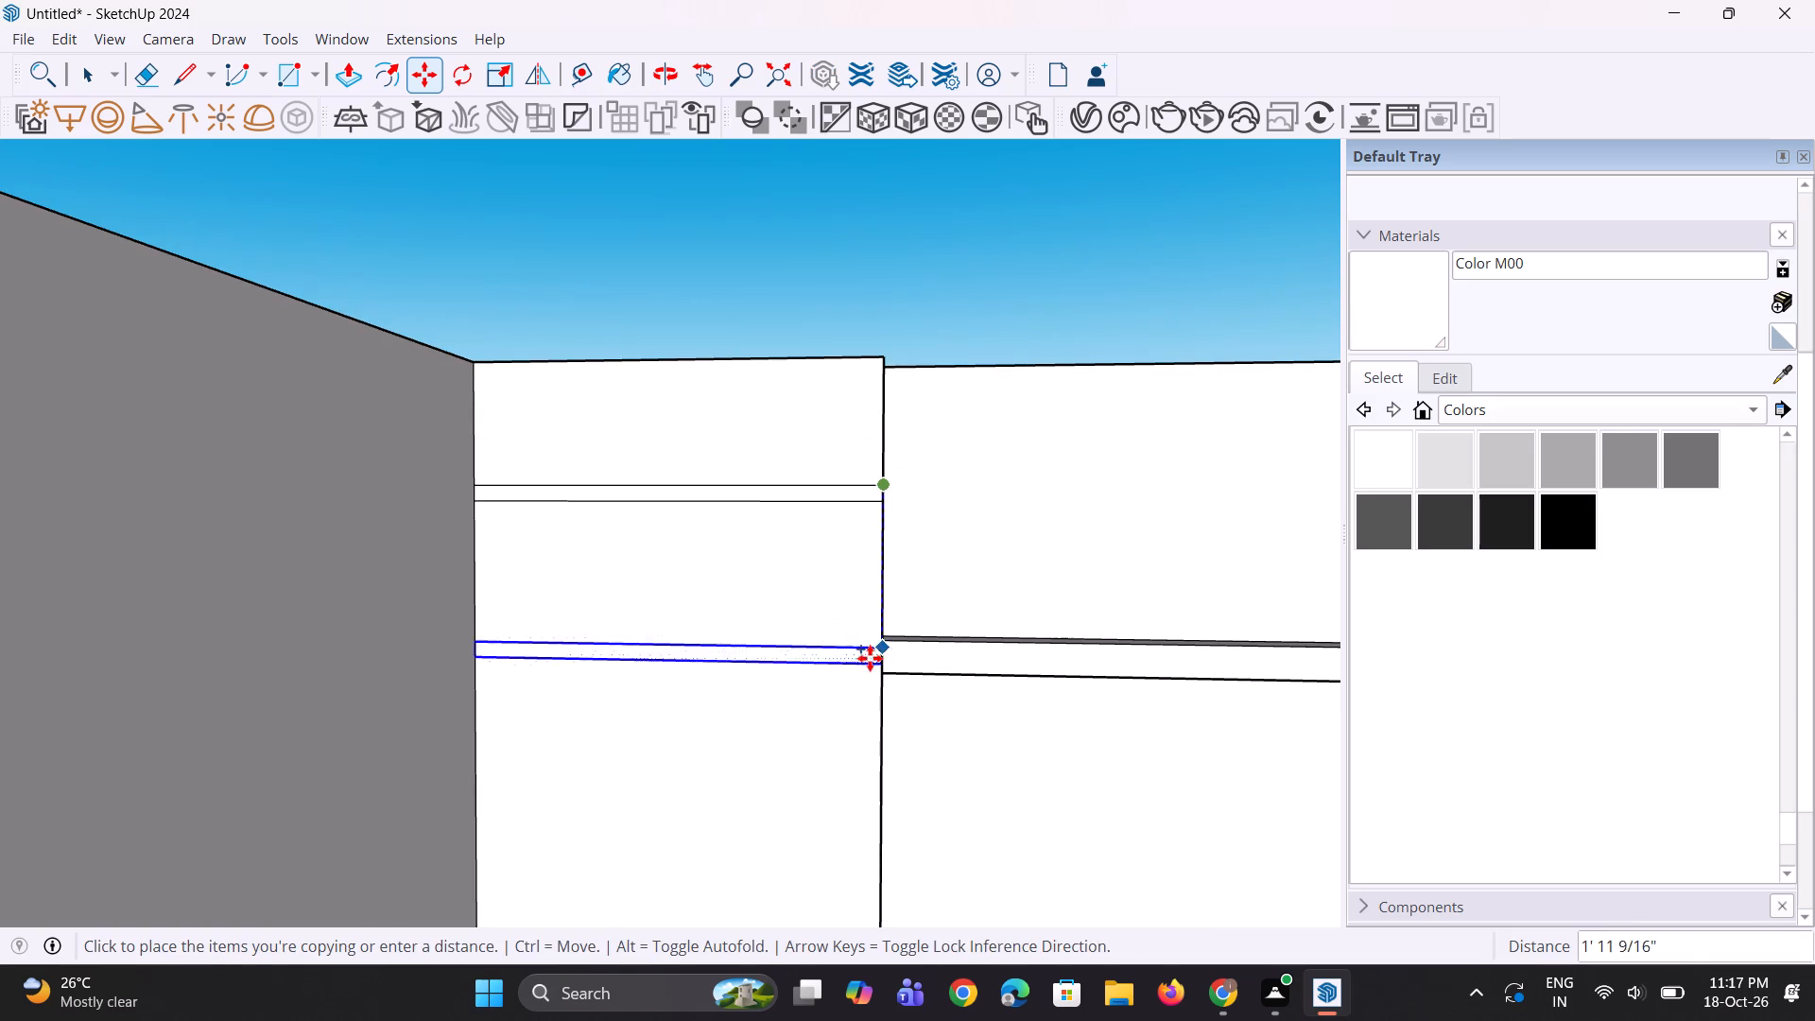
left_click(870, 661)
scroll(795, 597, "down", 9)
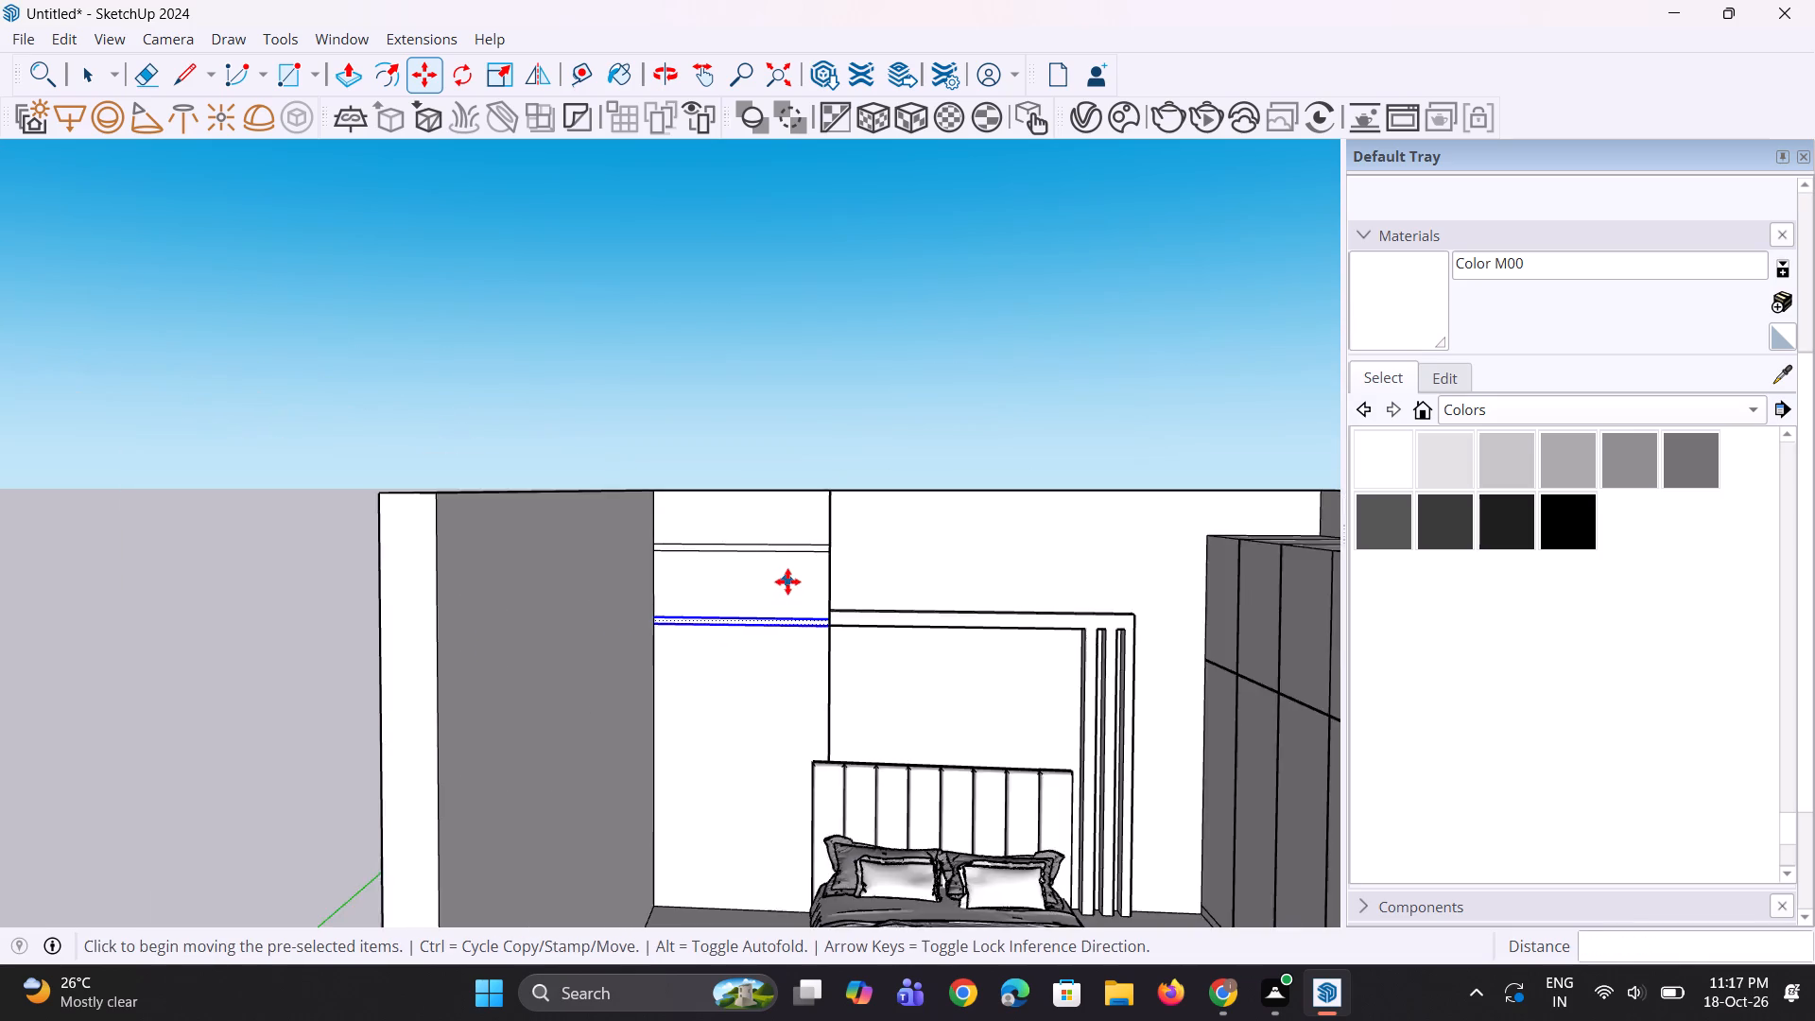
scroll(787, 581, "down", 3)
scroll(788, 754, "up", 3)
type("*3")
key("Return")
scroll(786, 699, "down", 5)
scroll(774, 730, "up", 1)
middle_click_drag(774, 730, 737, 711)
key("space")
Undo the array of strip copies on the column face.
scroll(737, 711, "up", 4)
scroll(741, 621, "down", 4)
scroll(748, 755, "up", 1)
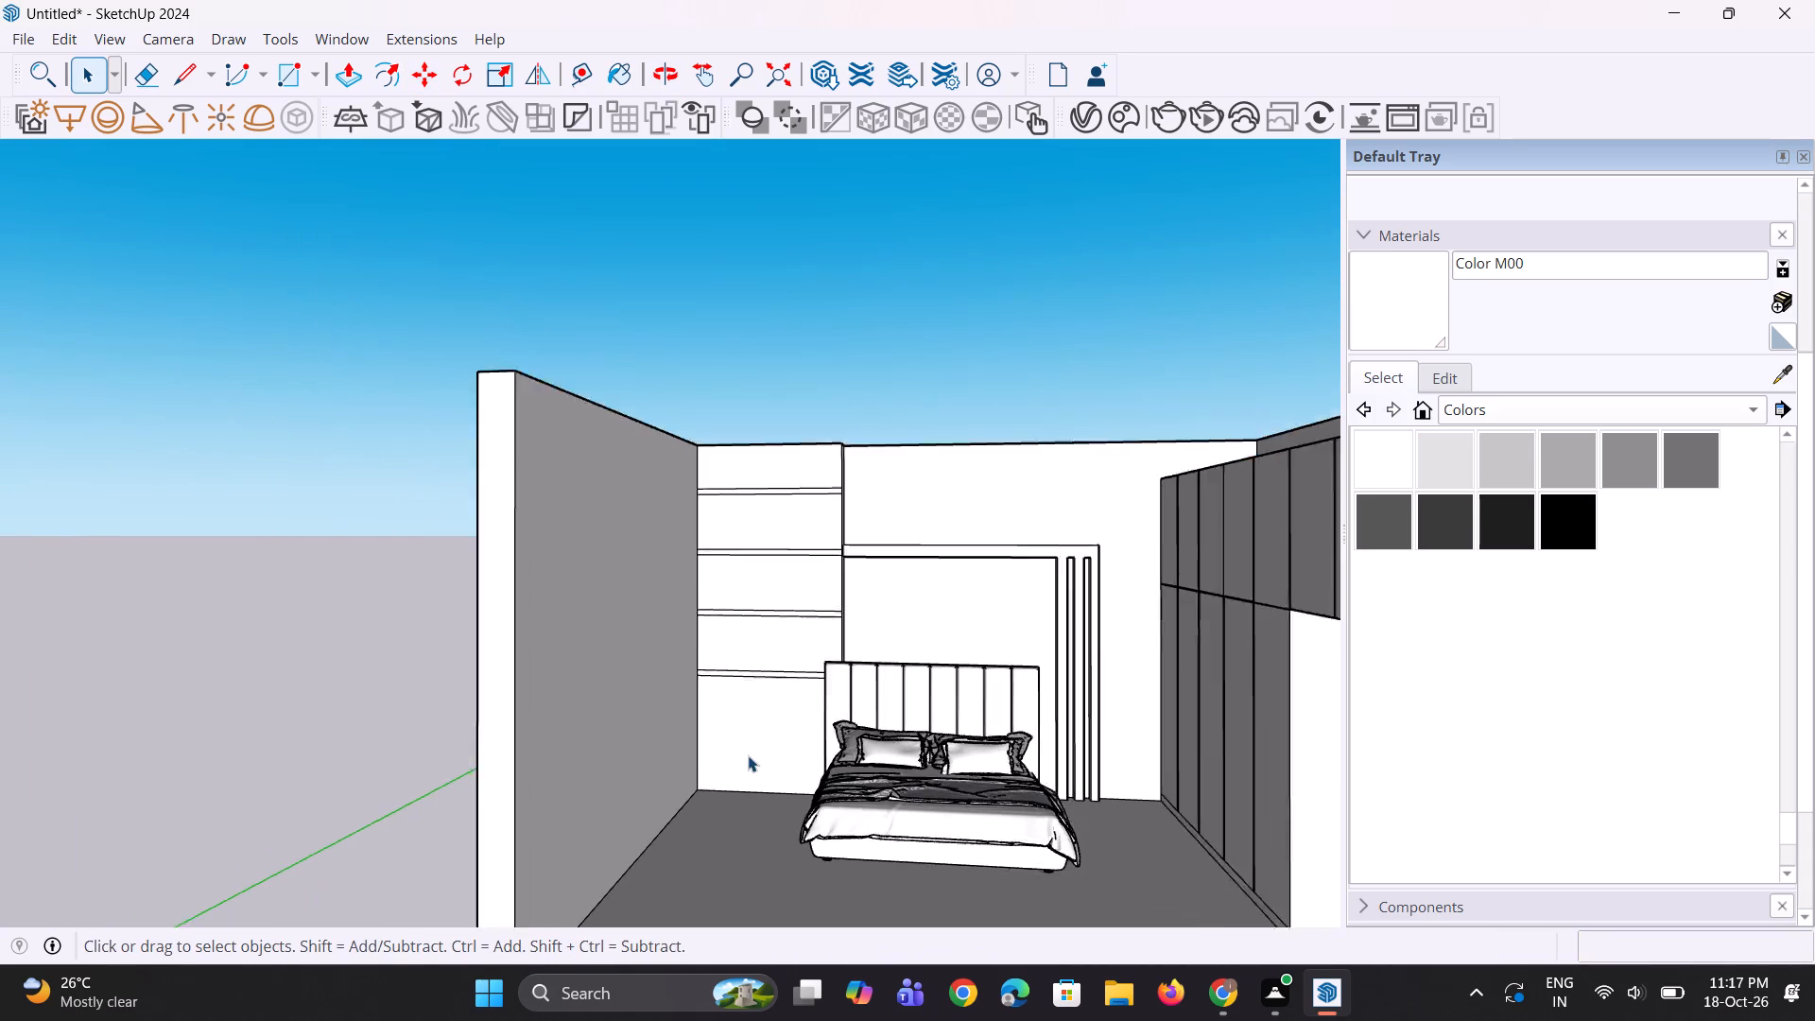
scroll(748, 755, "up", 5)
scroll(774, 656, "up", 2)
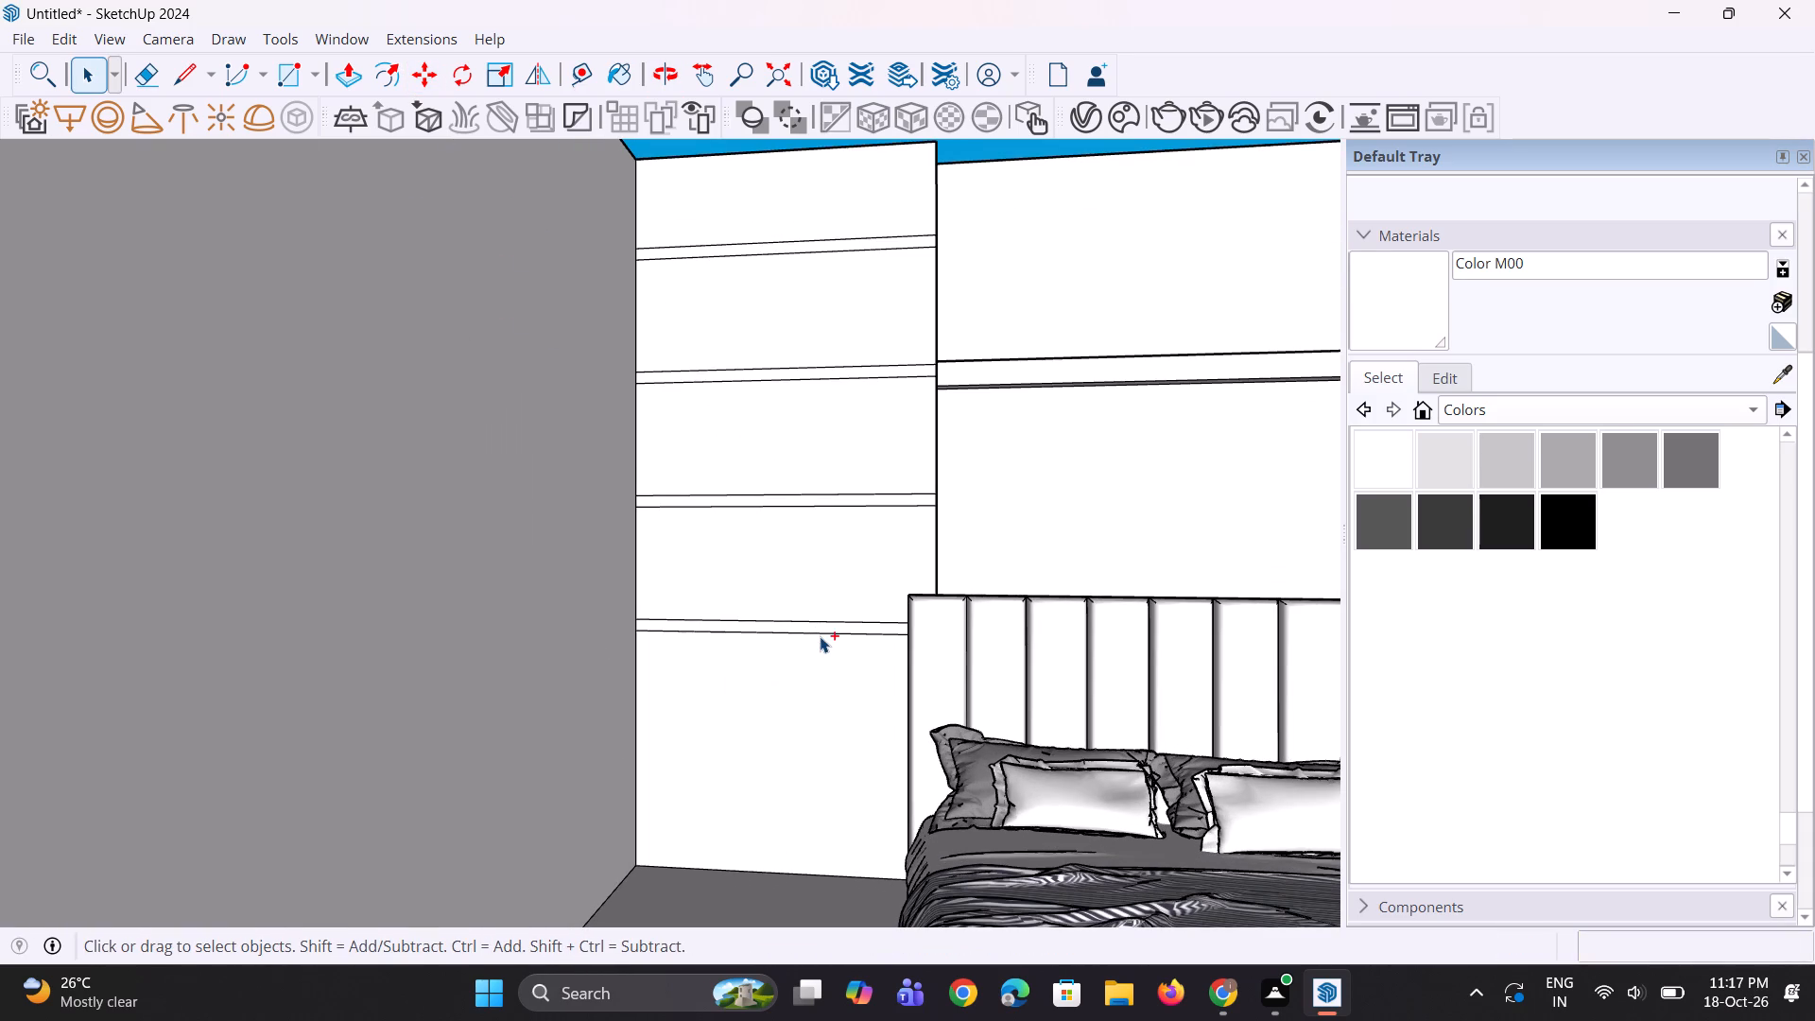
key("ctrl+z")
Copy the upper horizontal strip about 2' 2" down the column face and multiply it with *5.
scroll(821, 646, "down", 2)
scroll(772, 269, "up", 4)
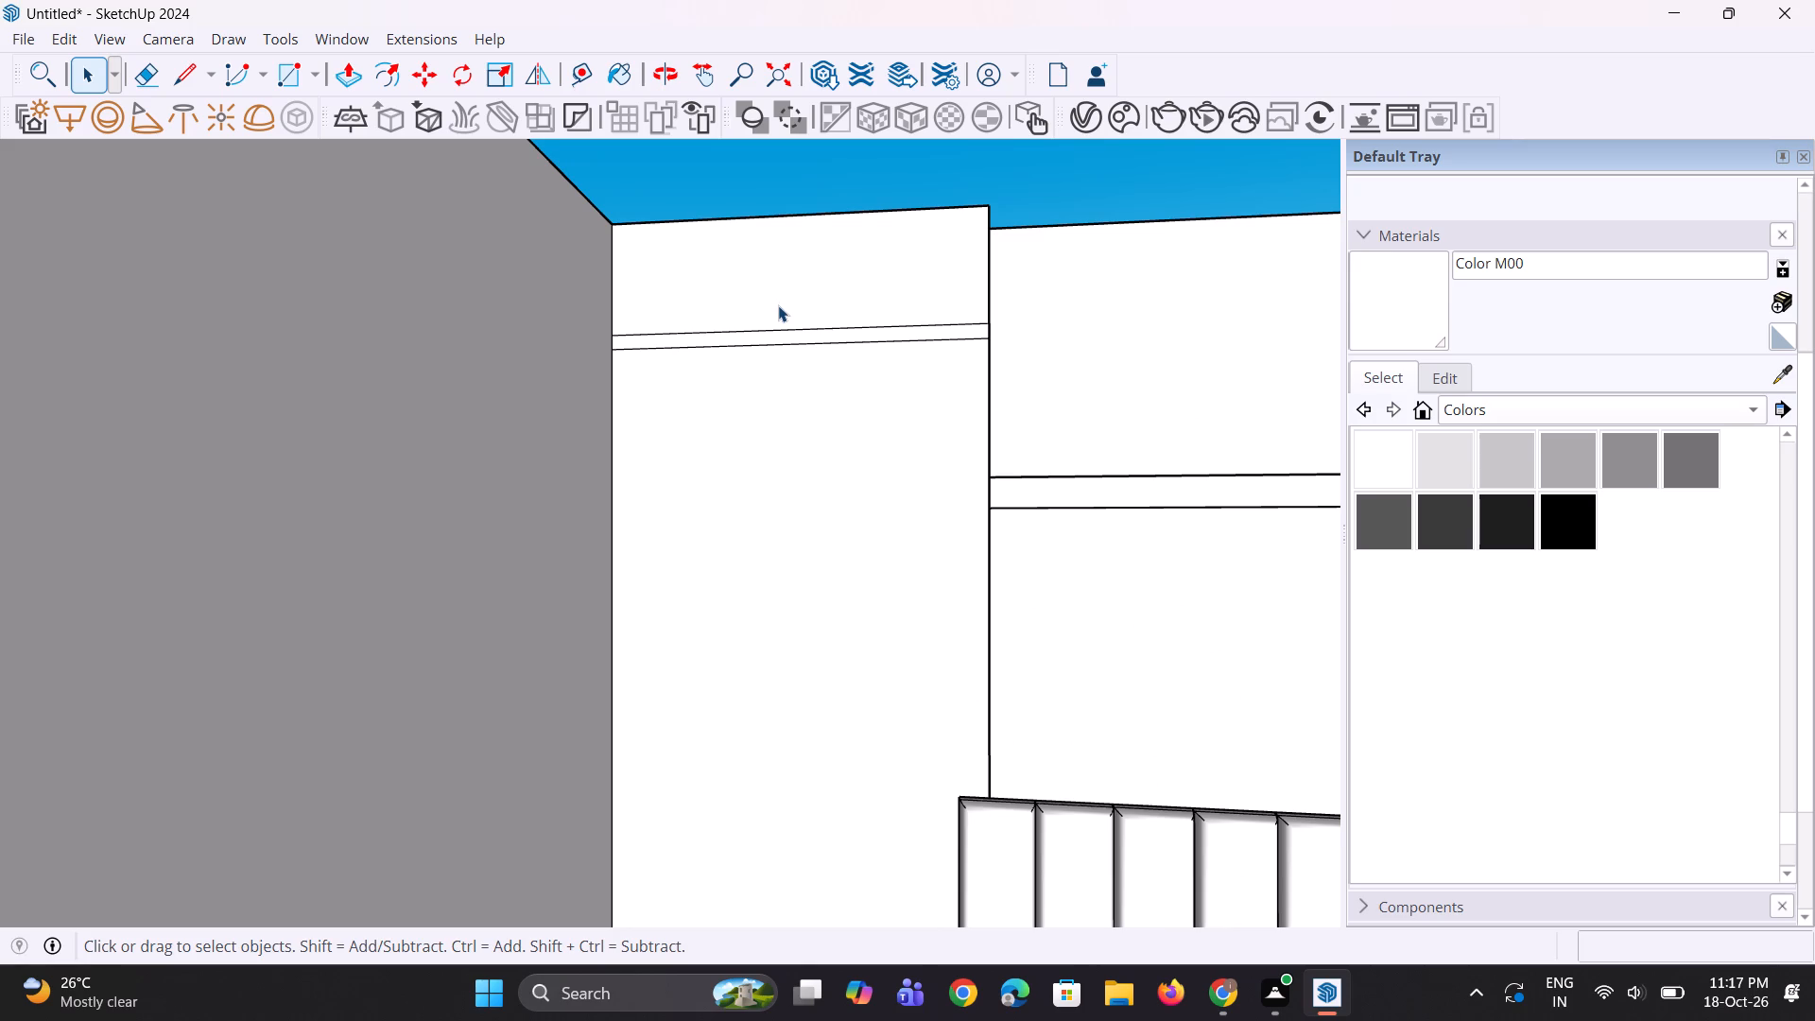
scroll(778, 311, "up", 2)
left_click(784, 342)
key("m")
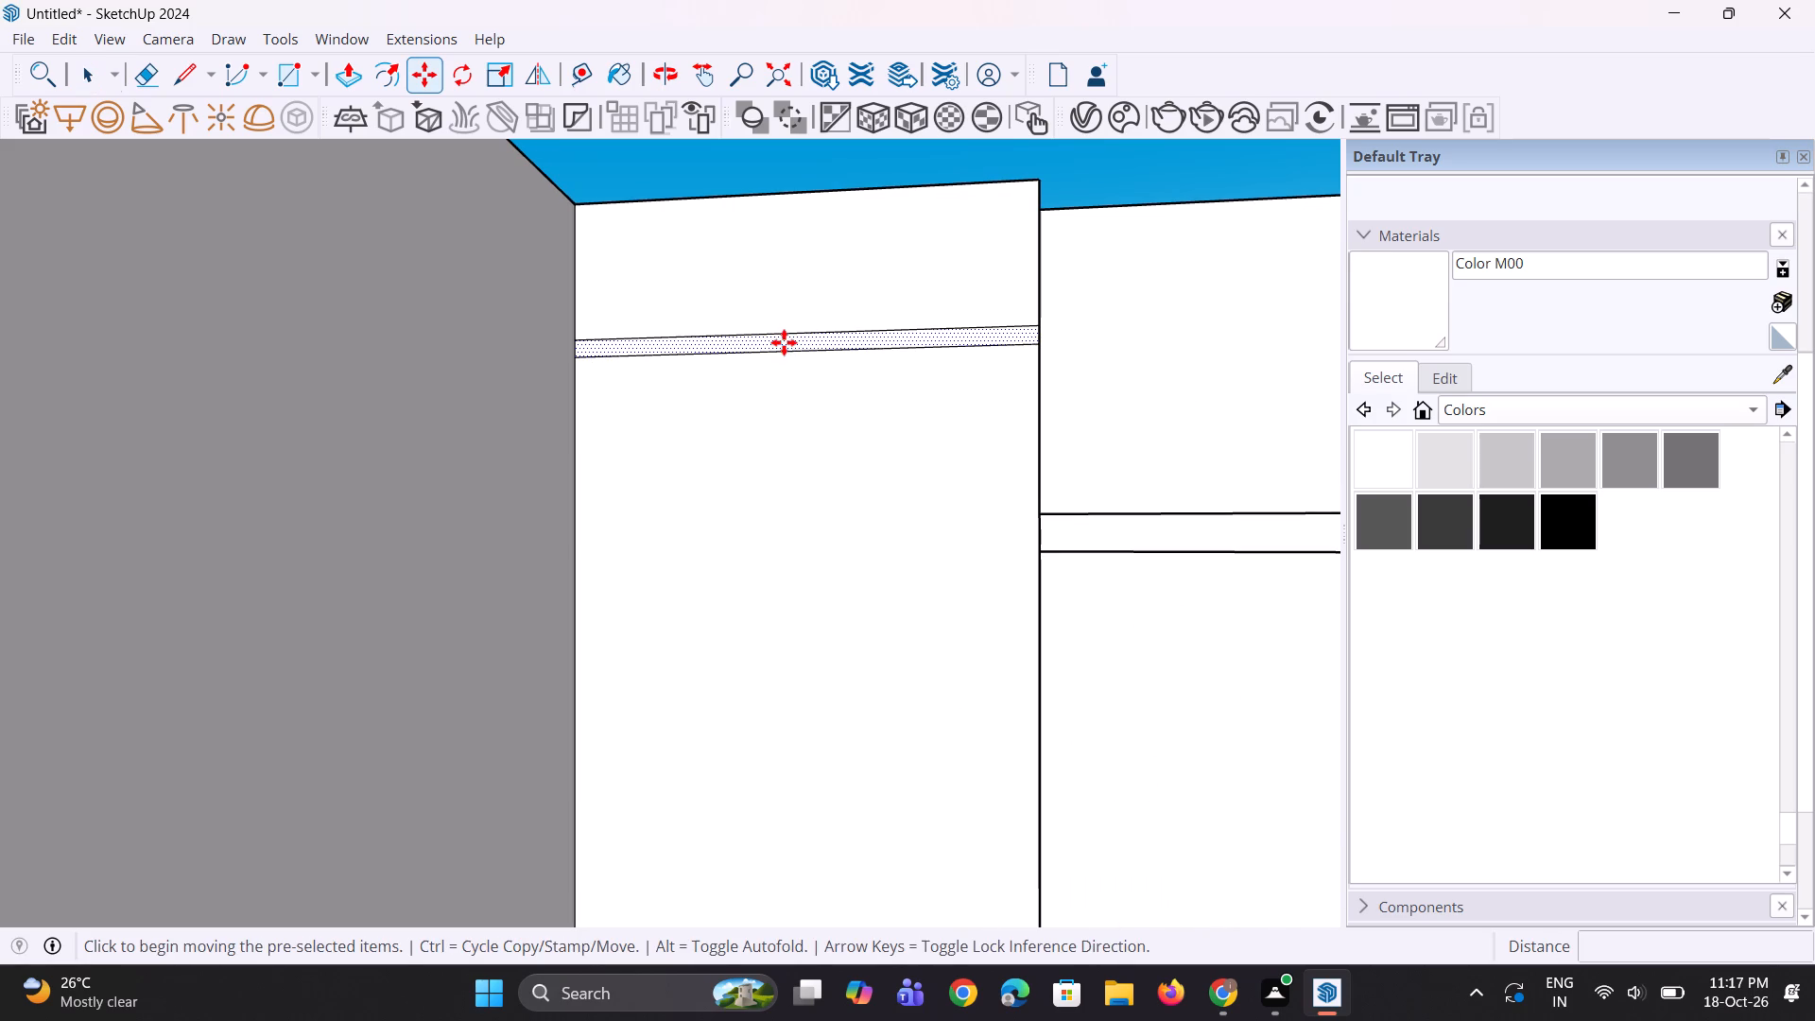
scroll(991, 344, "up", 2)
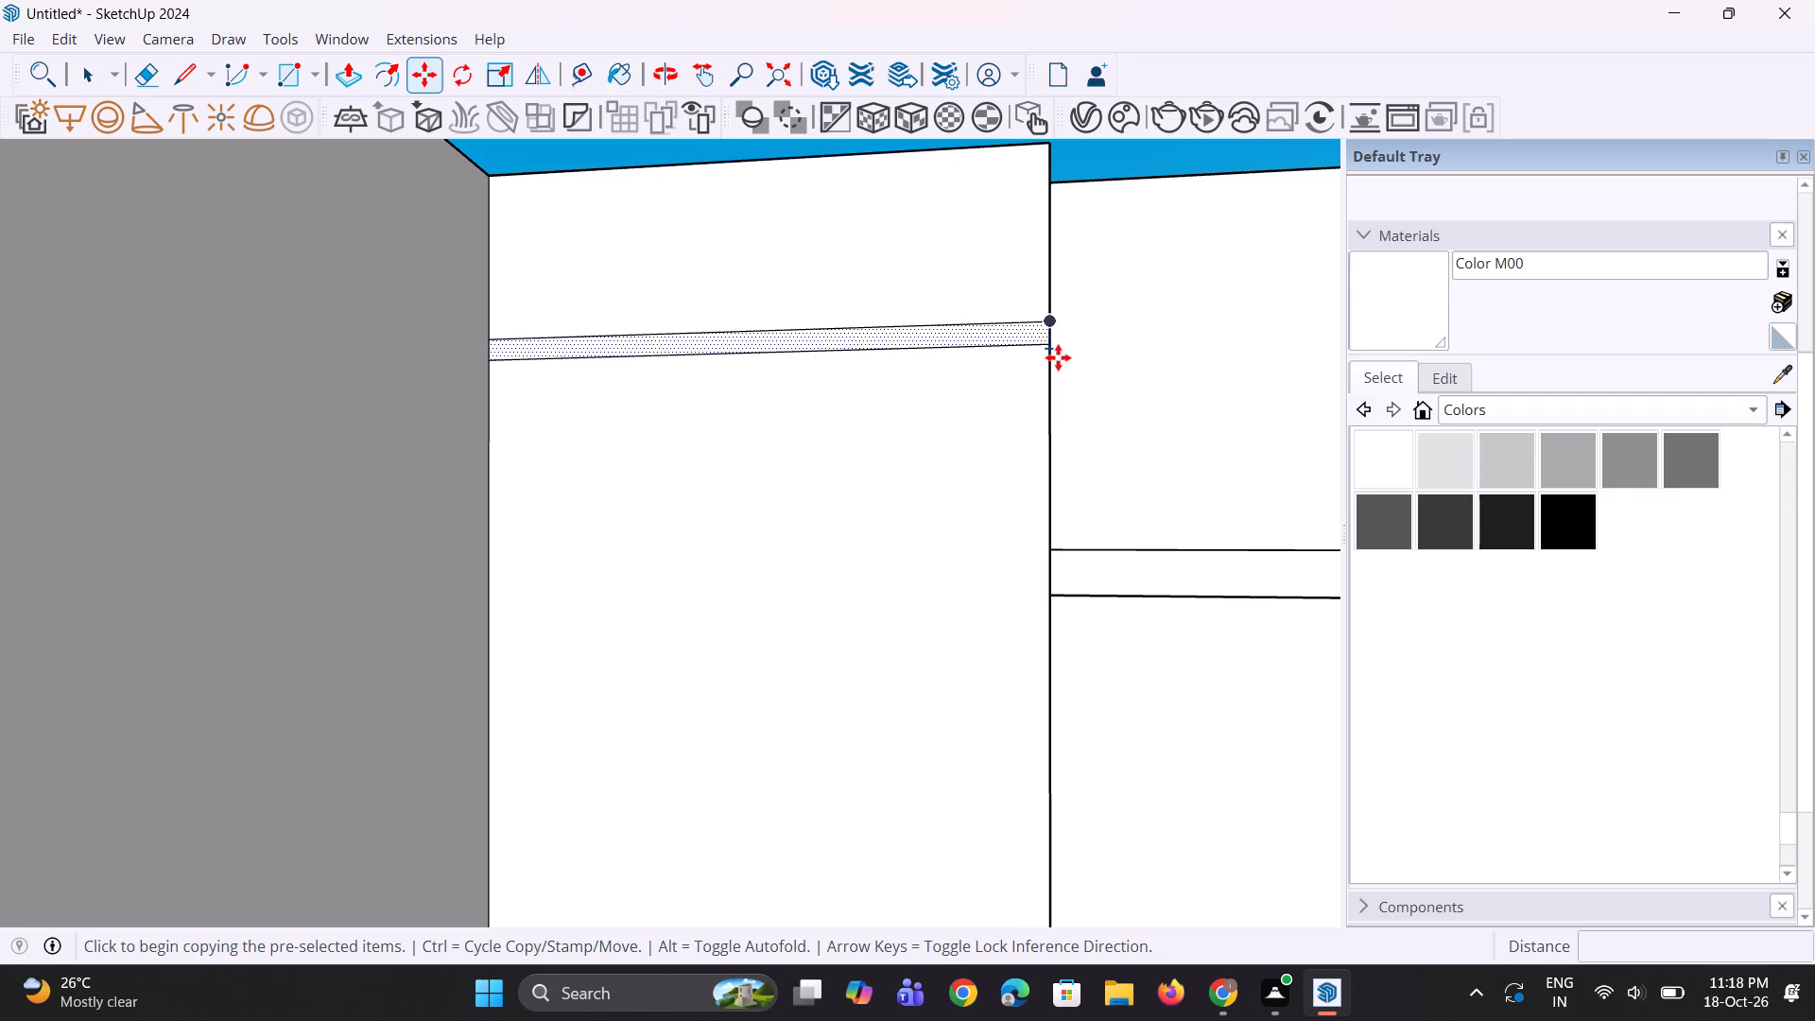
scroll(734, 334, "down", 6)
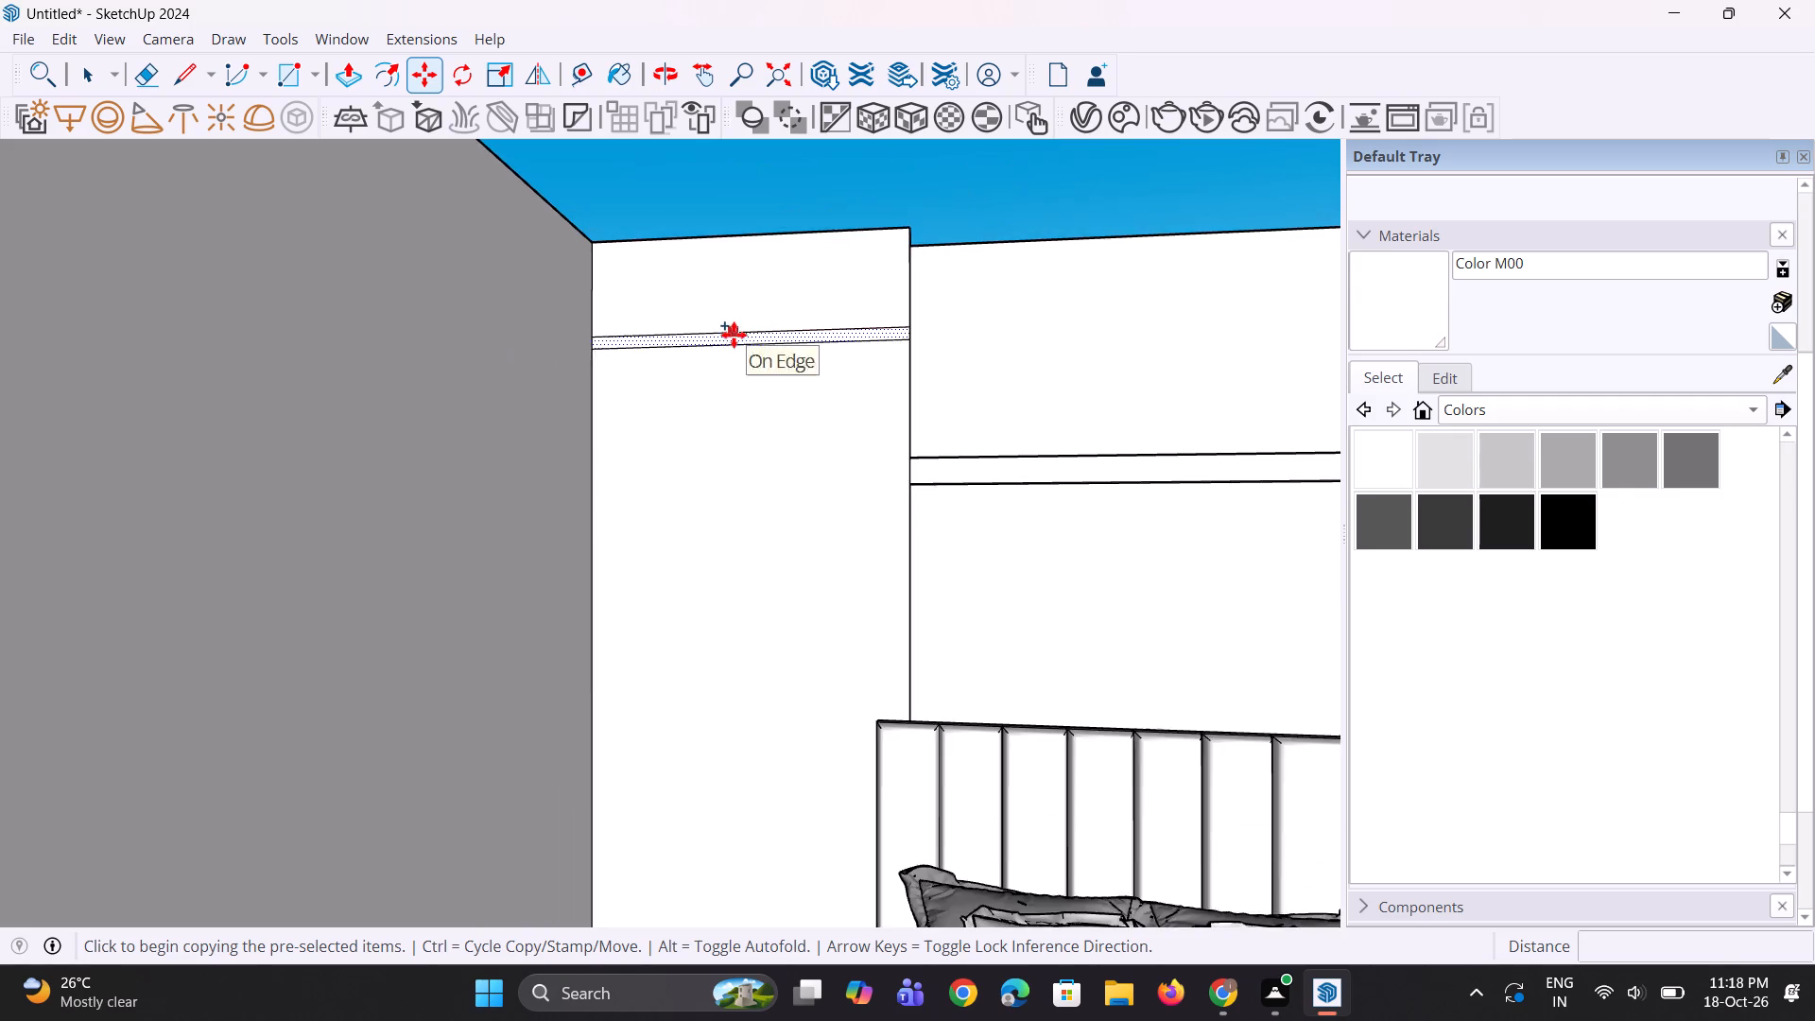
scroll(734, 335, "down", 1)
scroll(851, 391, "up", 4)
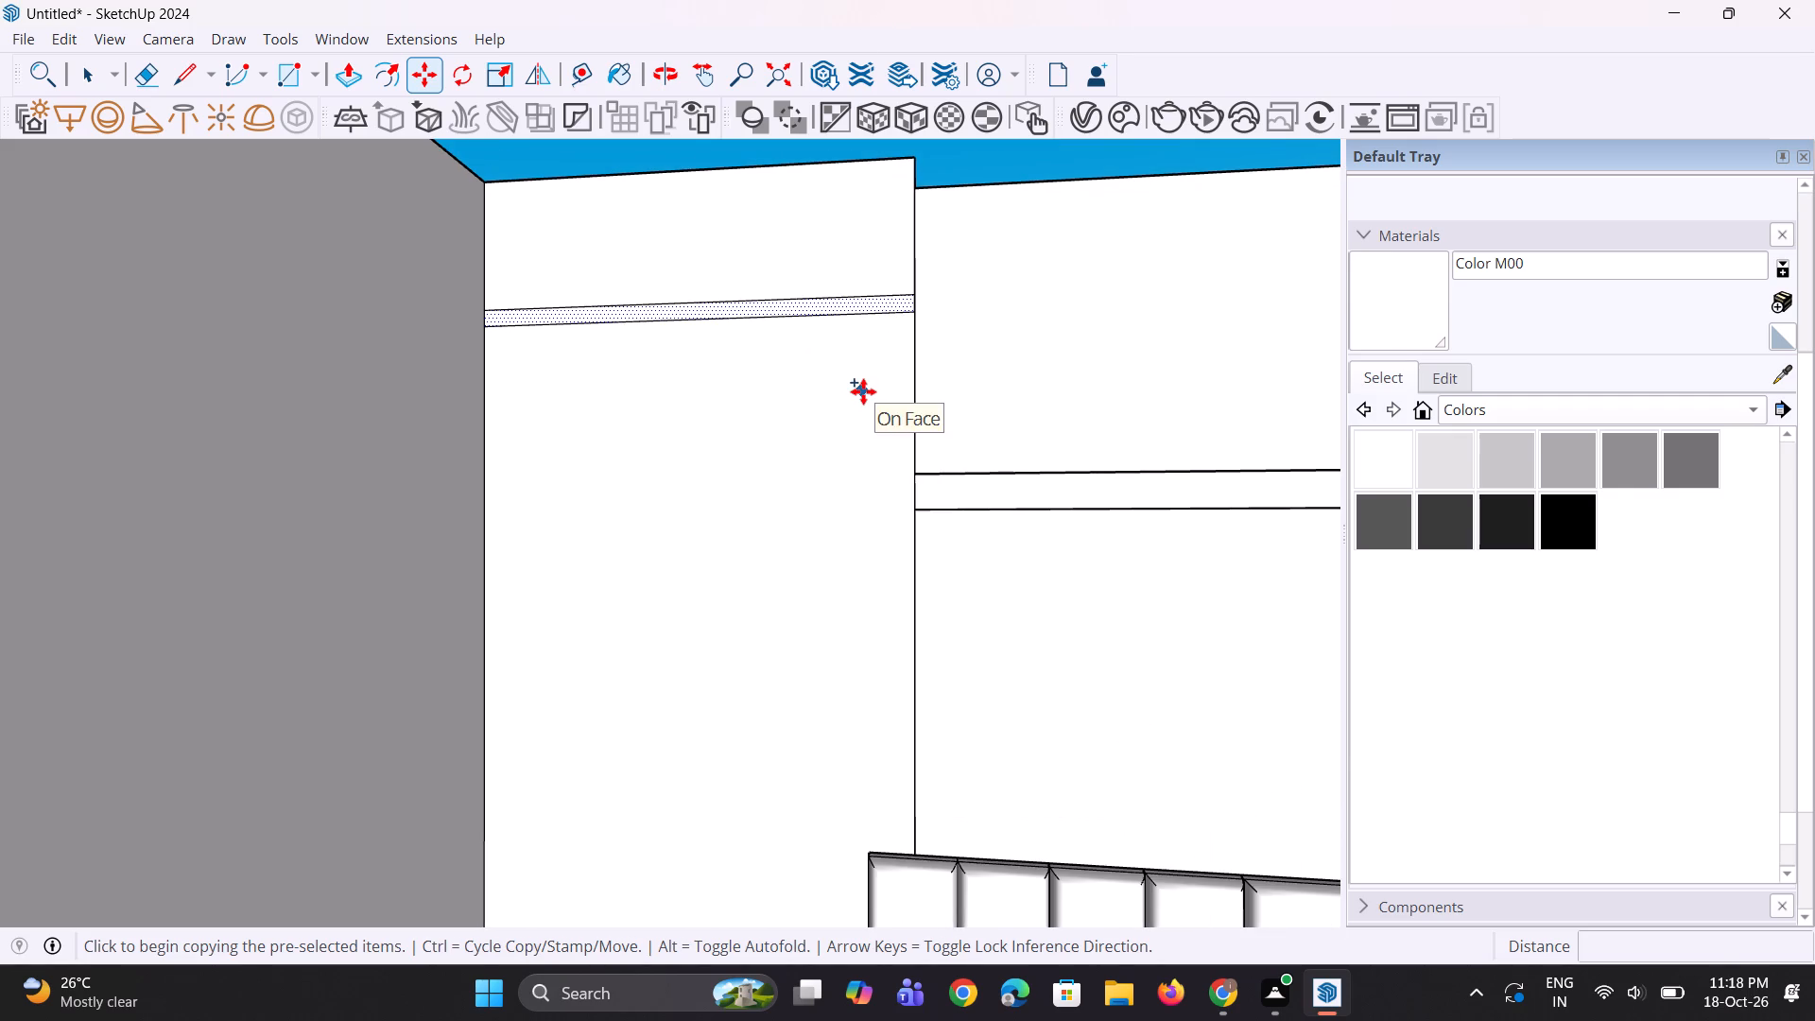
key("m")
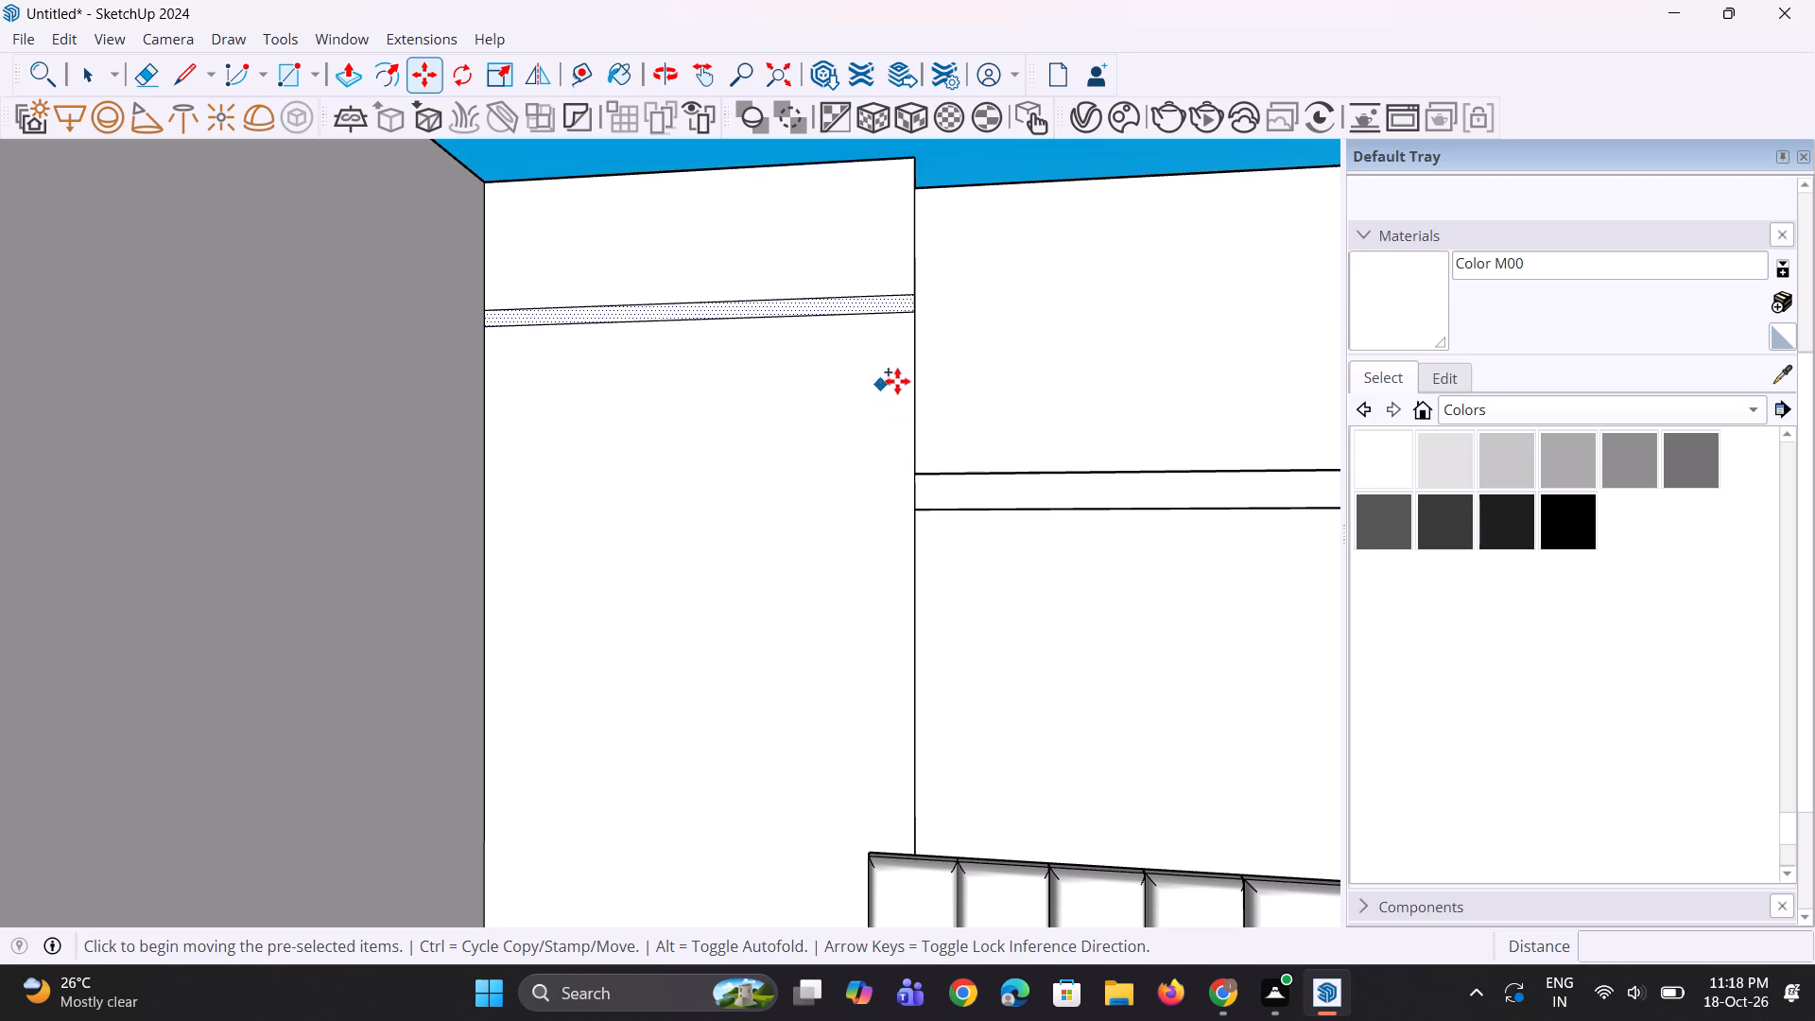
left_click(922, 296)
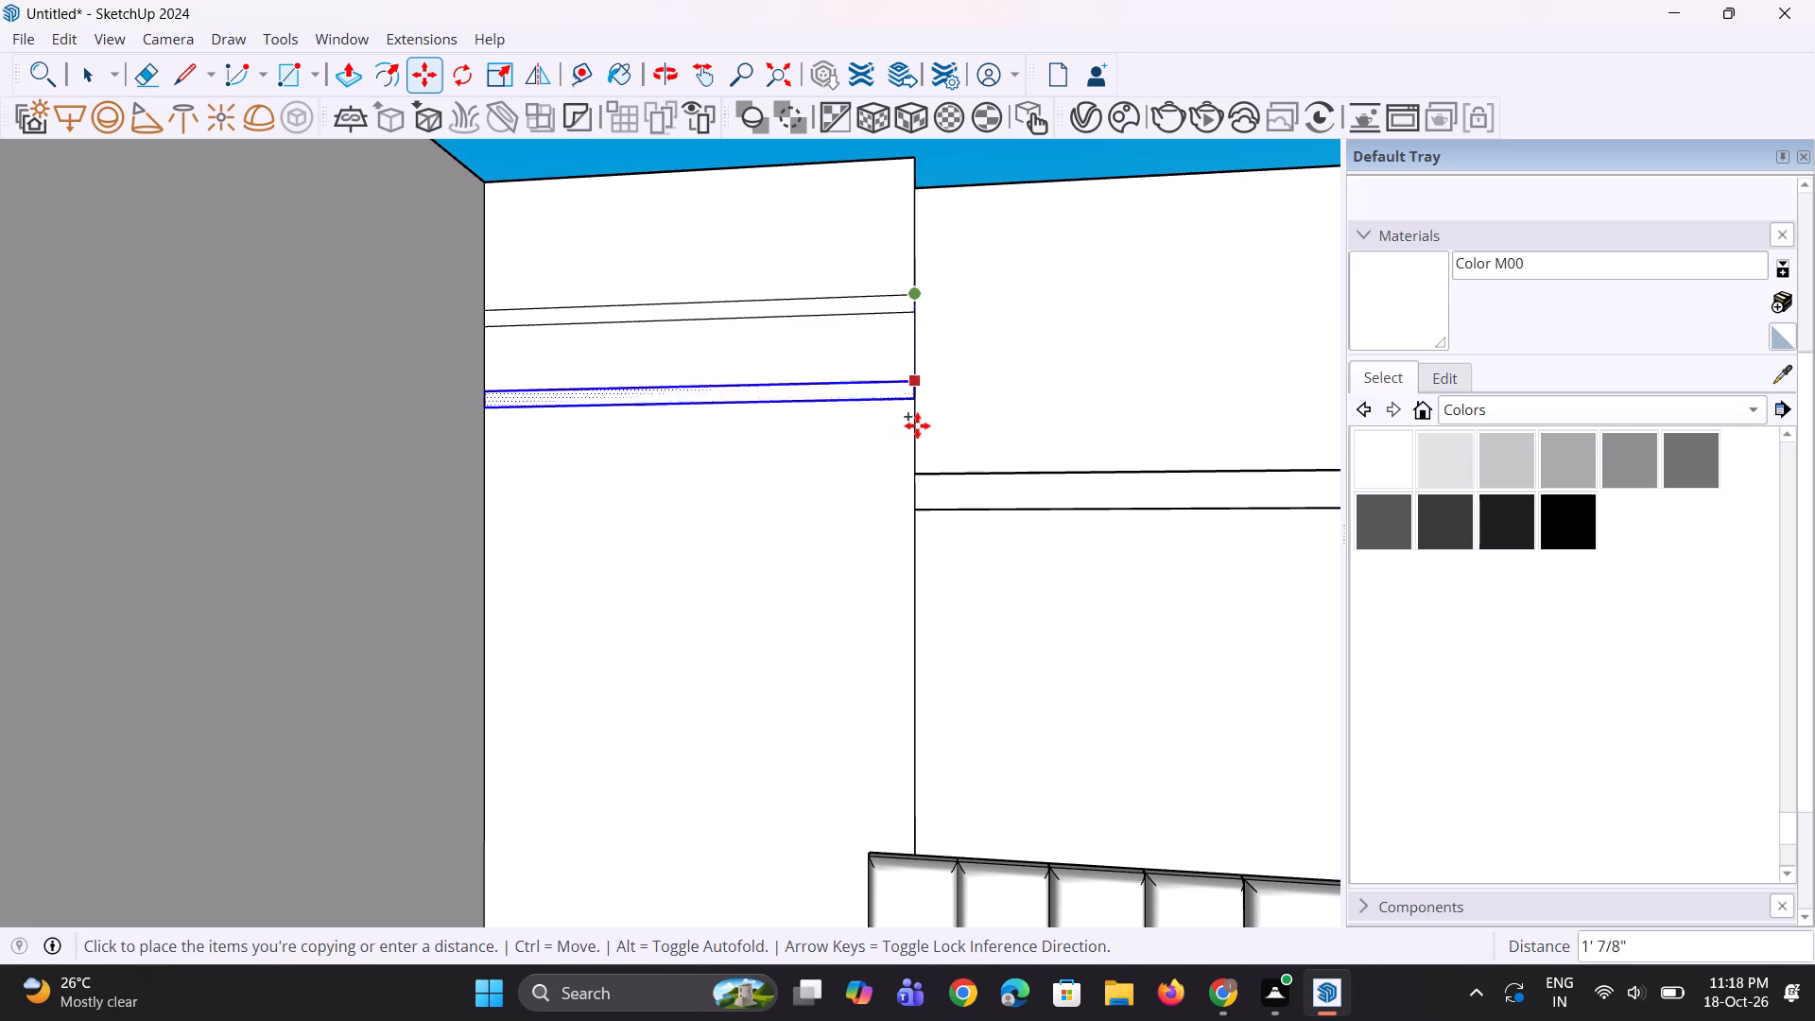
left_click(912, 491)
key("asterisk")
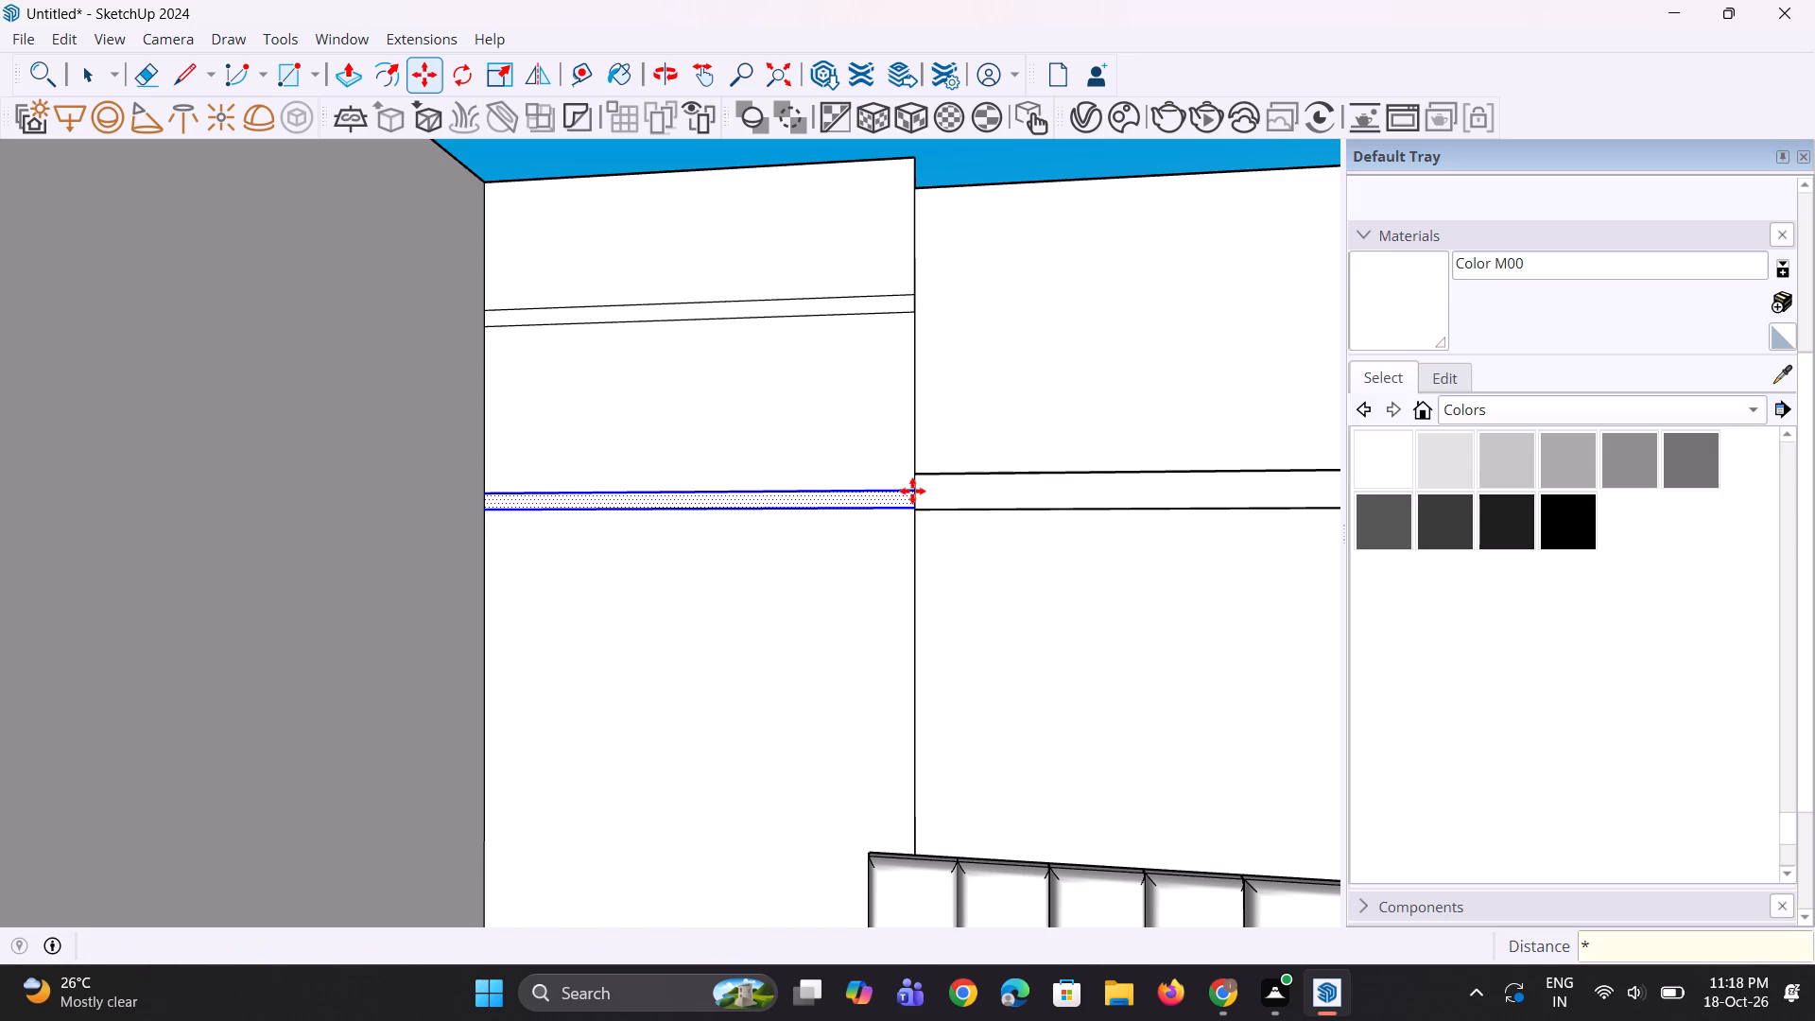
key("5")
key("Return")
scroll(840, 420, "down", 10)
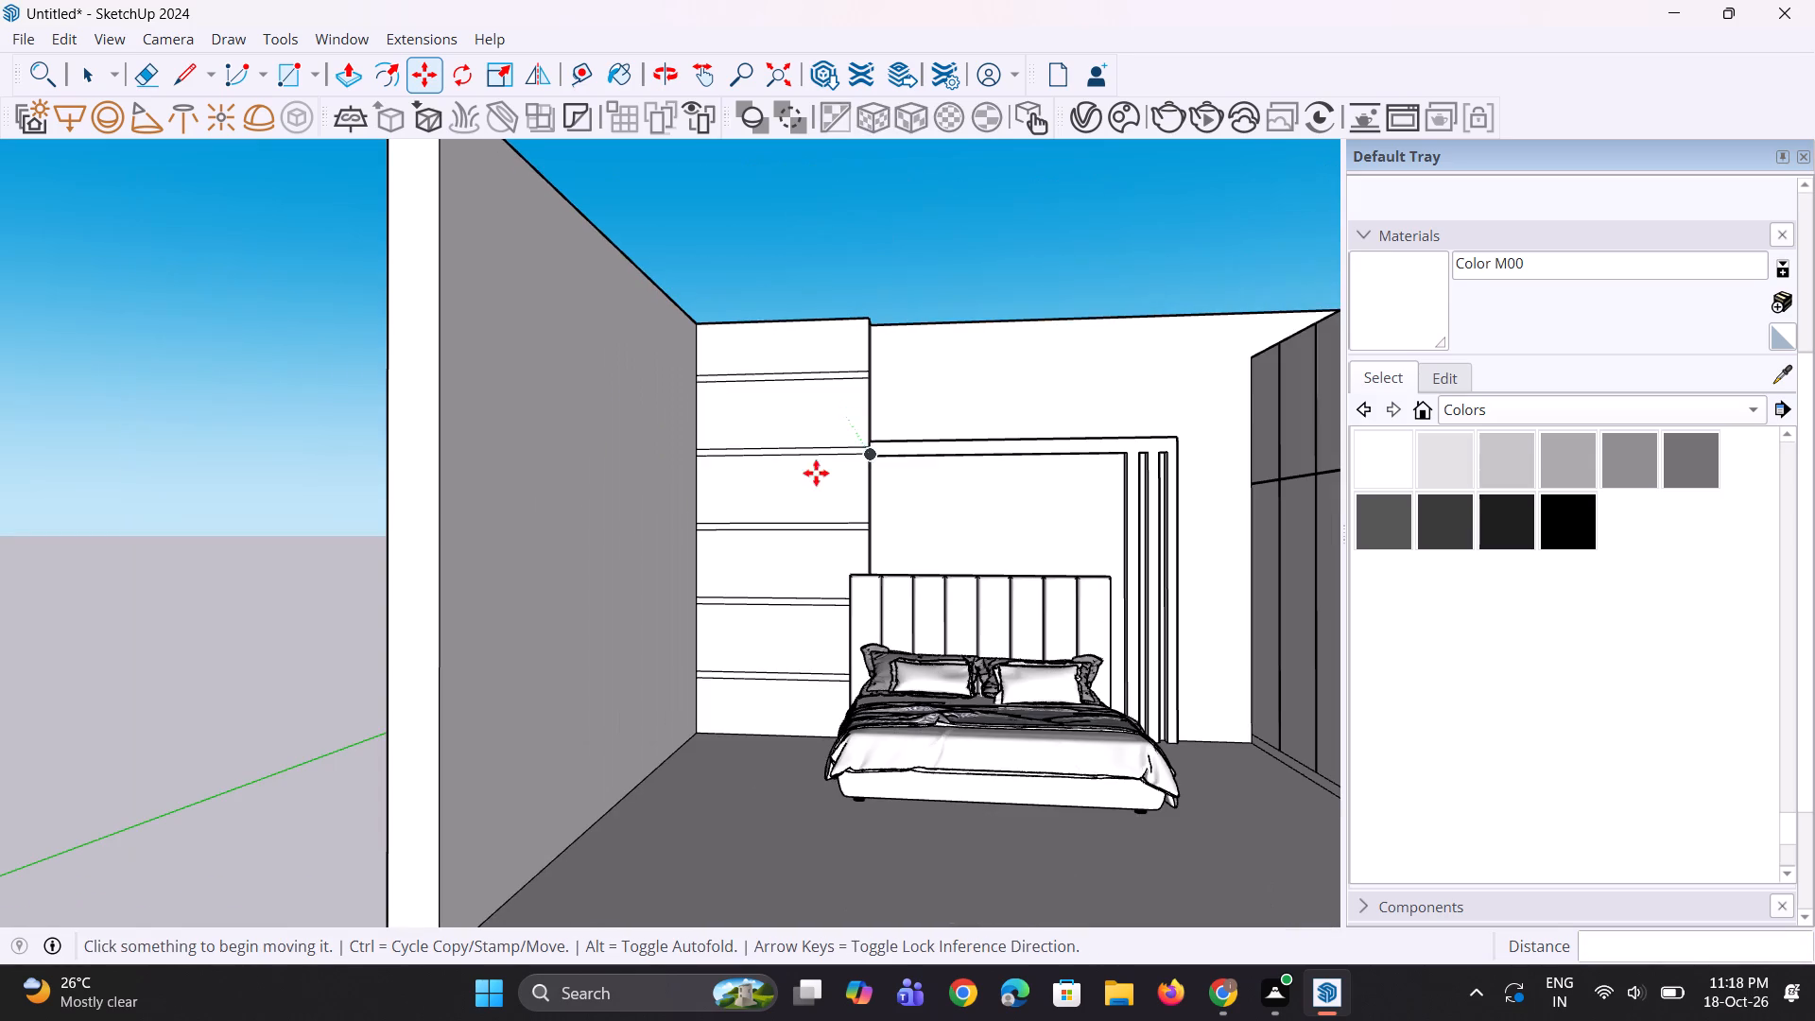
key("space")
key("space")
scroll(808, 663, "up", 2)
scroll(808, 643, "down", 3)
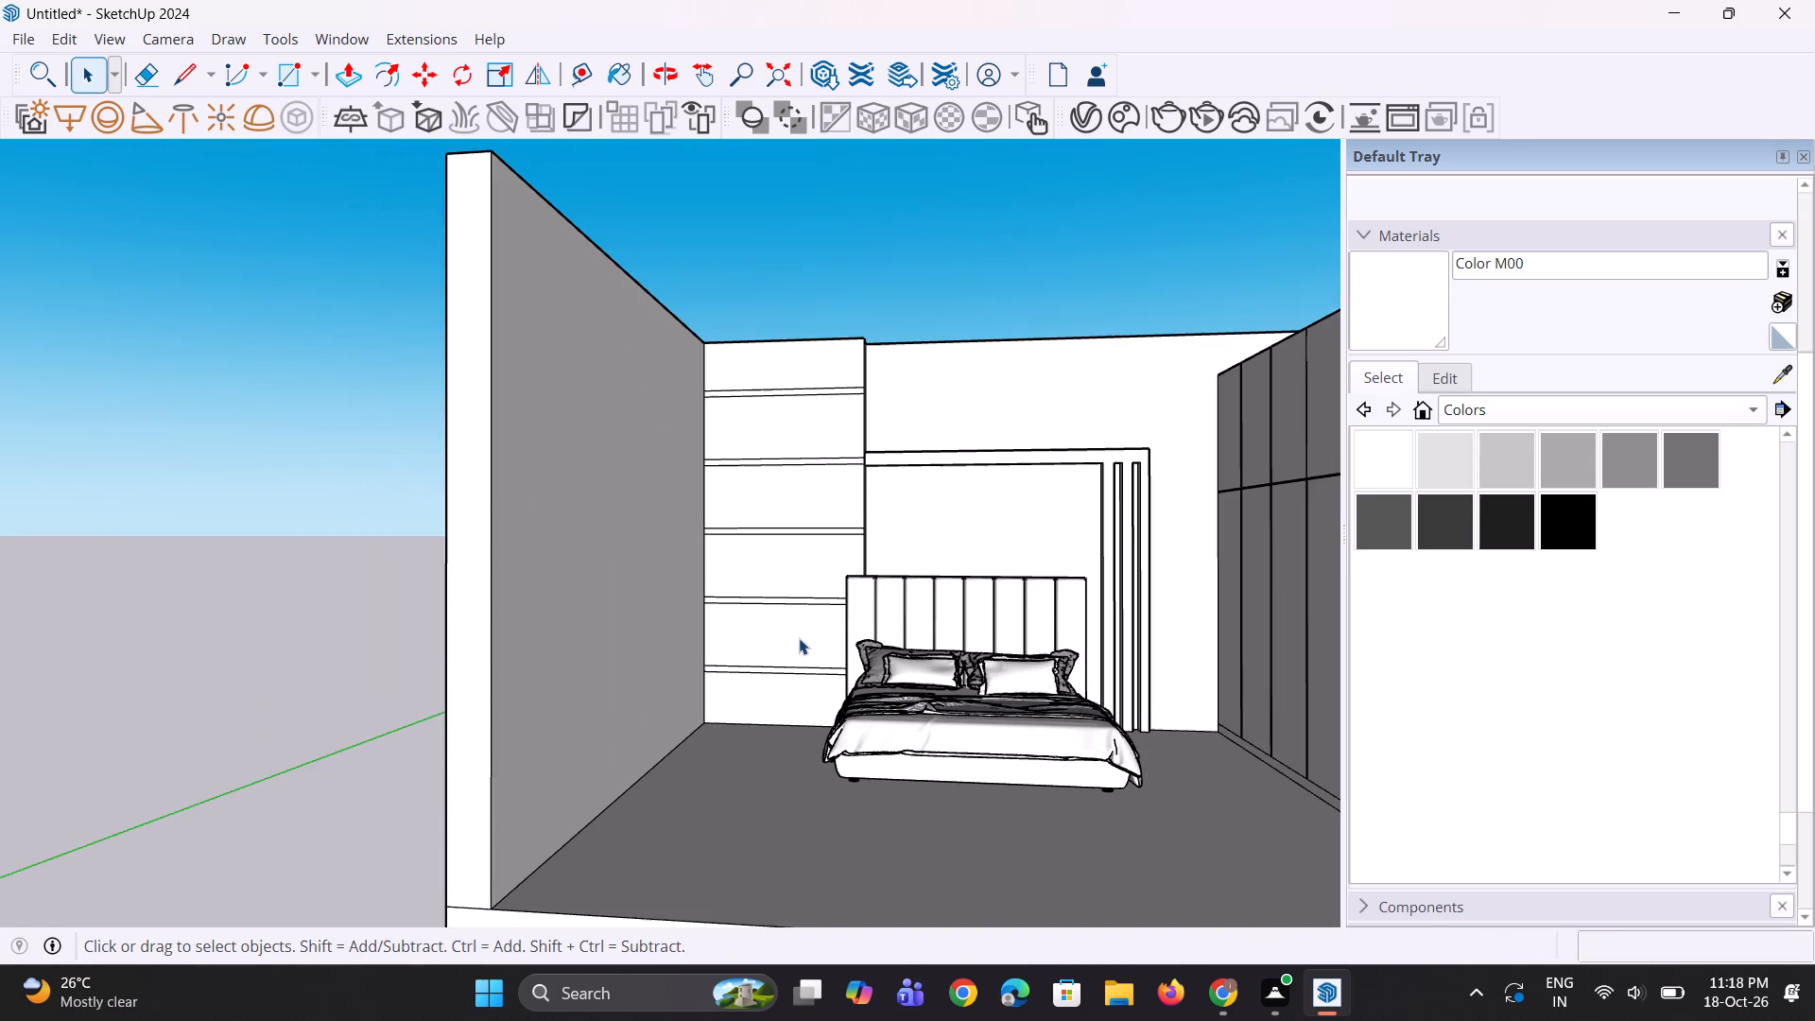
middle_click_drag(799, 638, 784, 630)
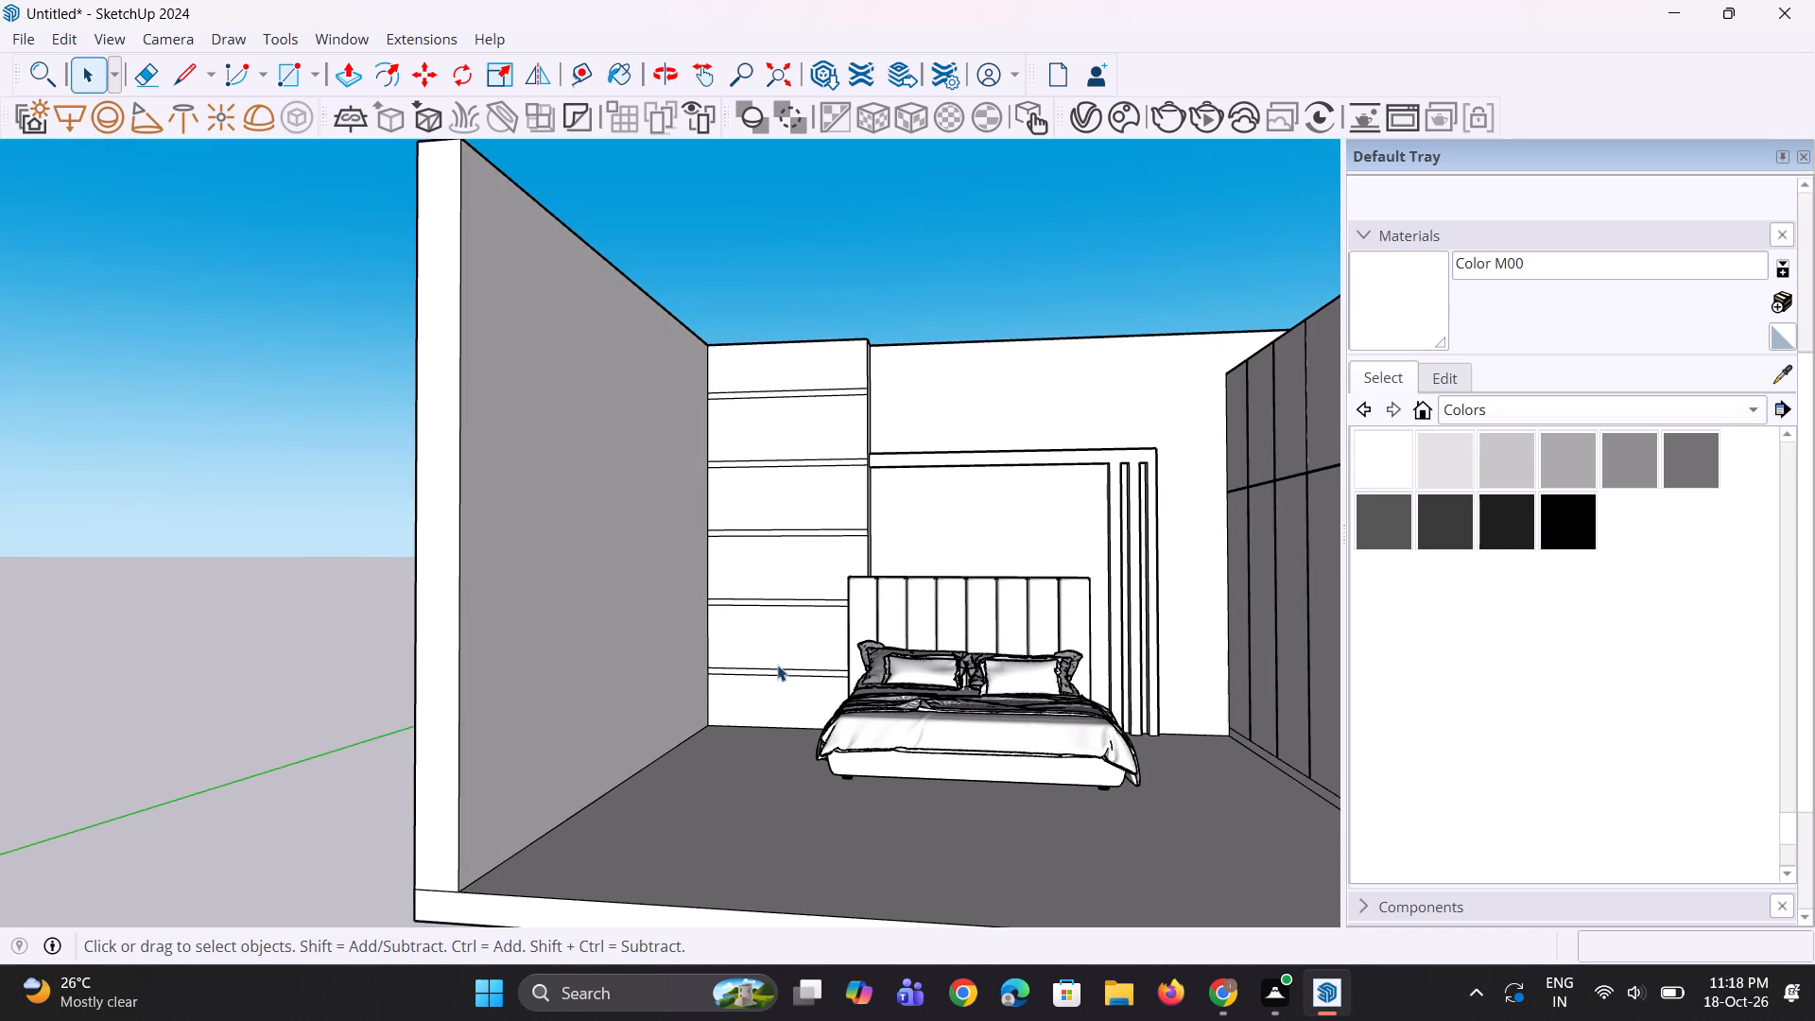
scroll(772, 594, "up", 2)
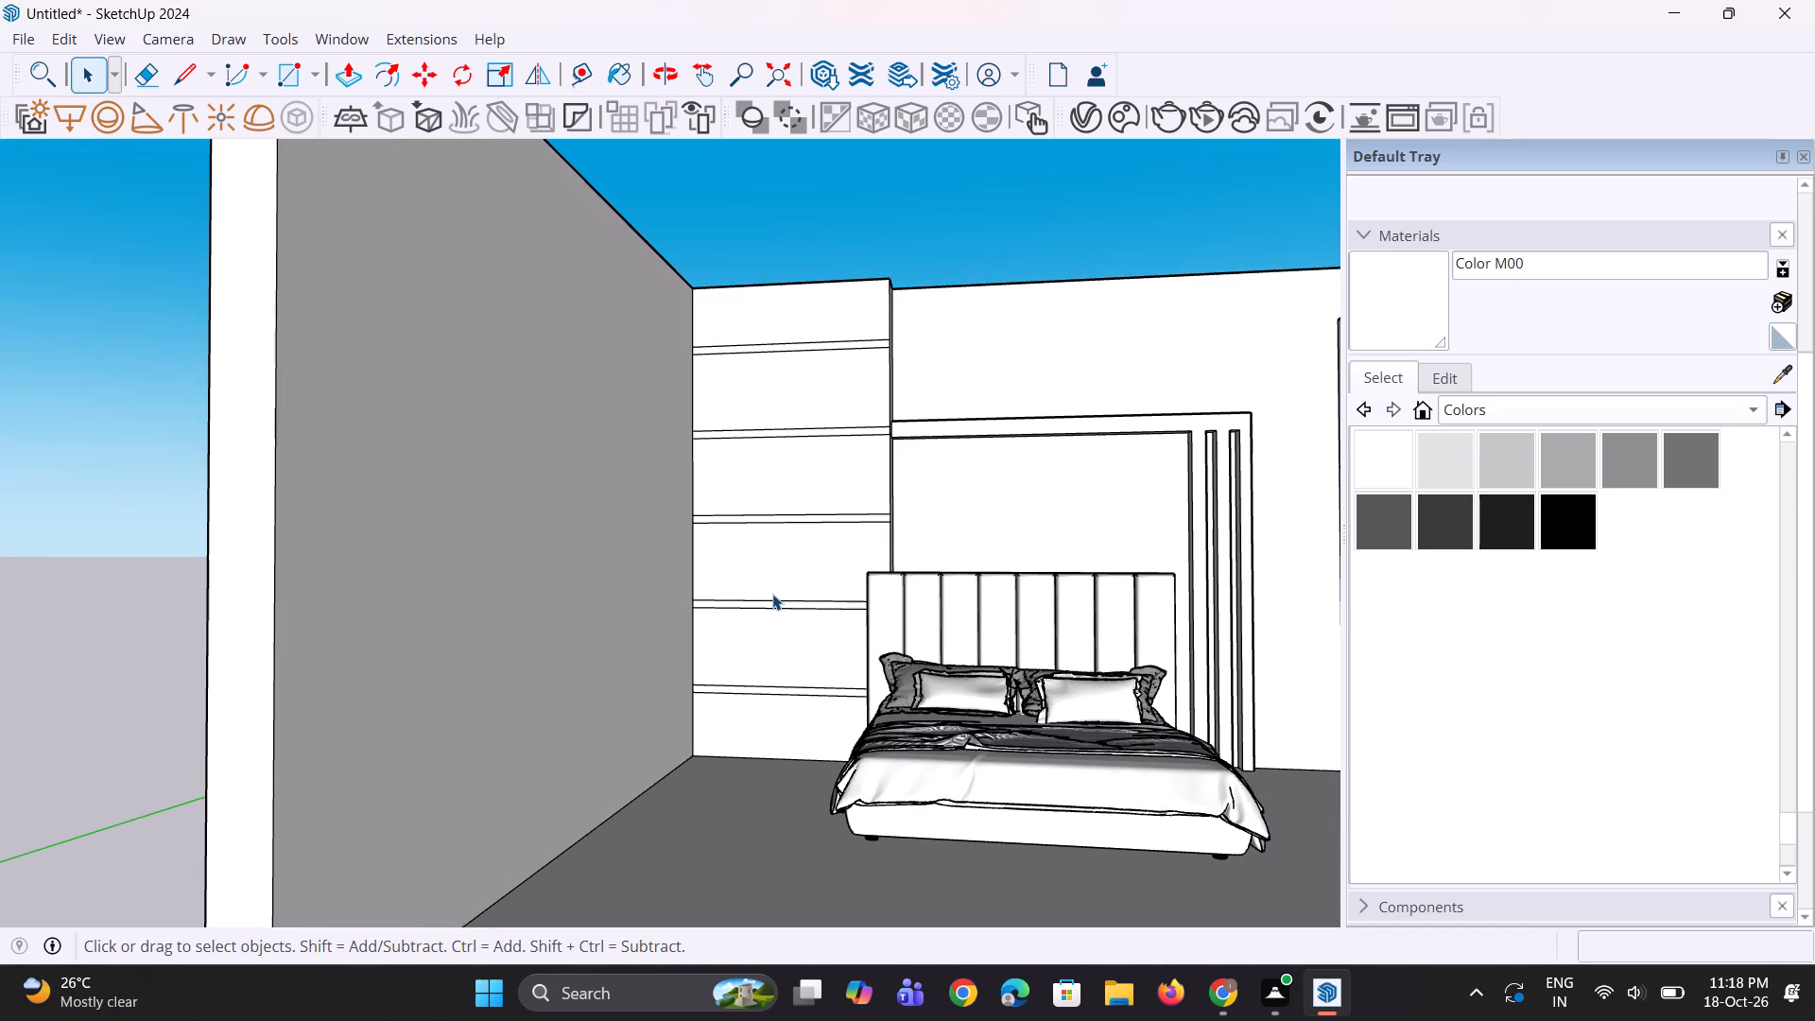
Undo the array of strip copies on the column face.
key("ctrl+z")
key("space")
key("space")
Copy the upper horizontal strip about 2' 13/16" down the column face and multiply it with *4.
scroll(798, 340, "up", 5)
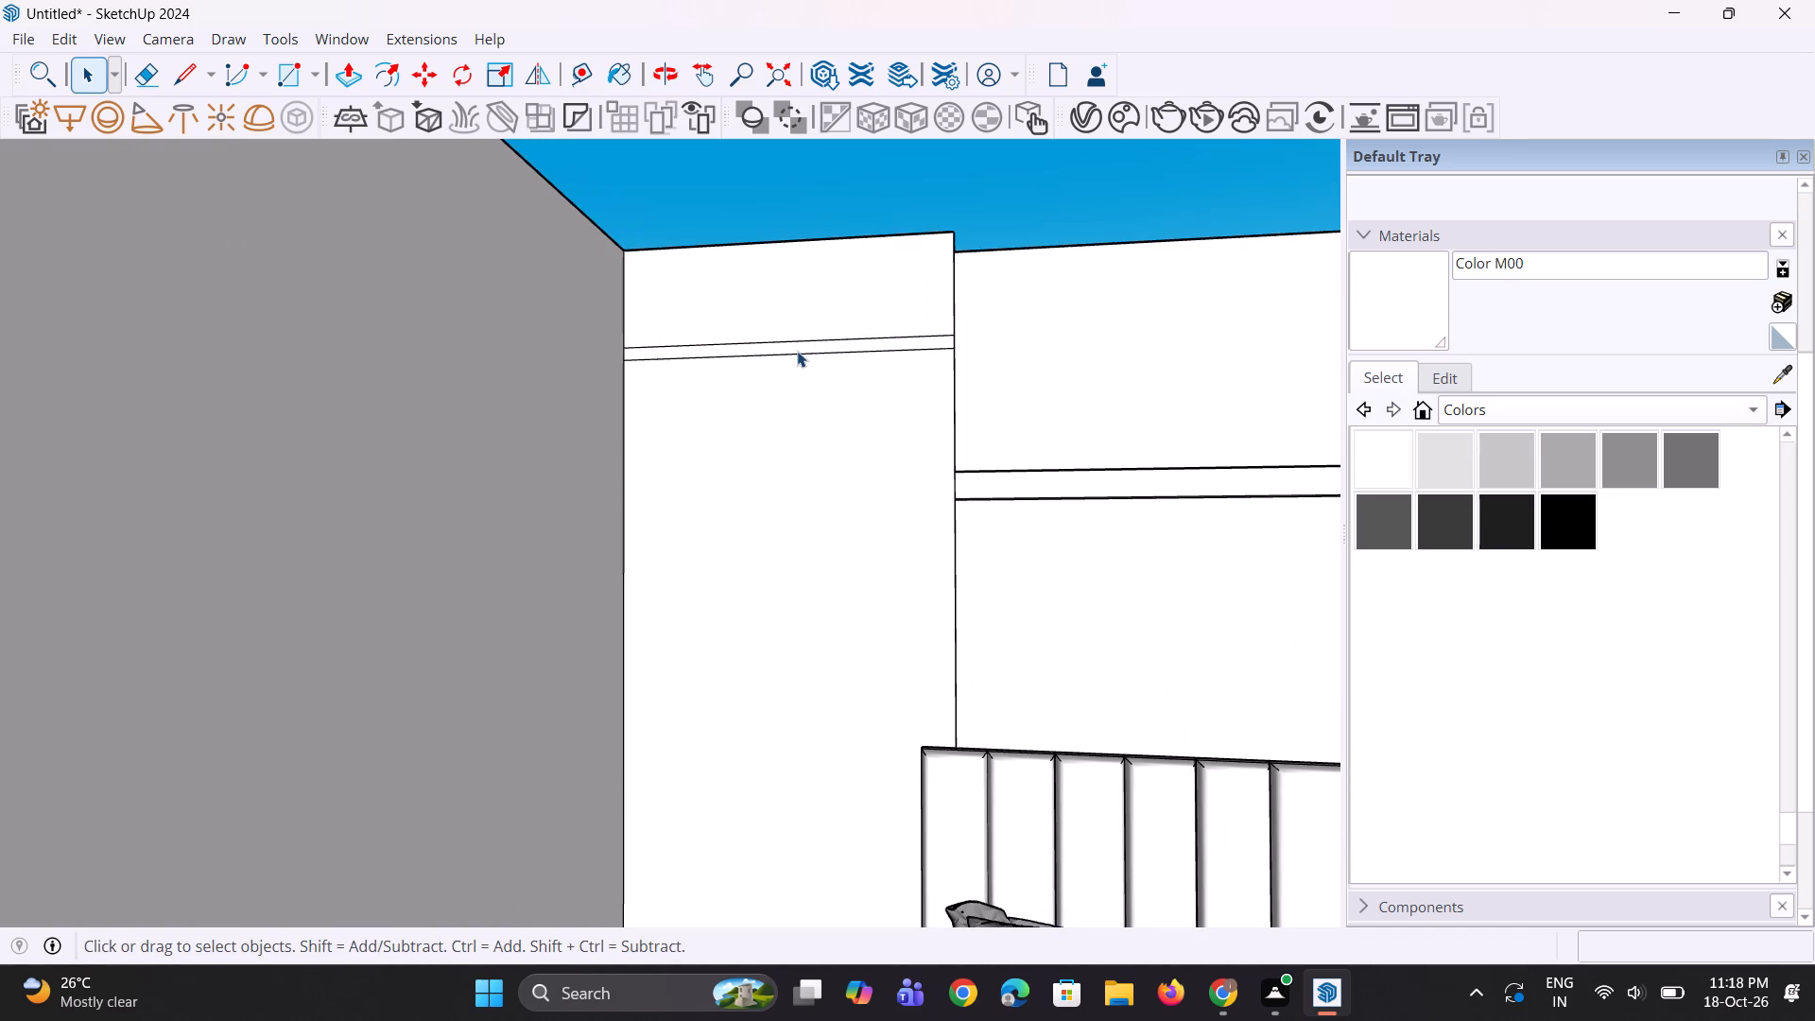
left_click(797, 351)
key("m")
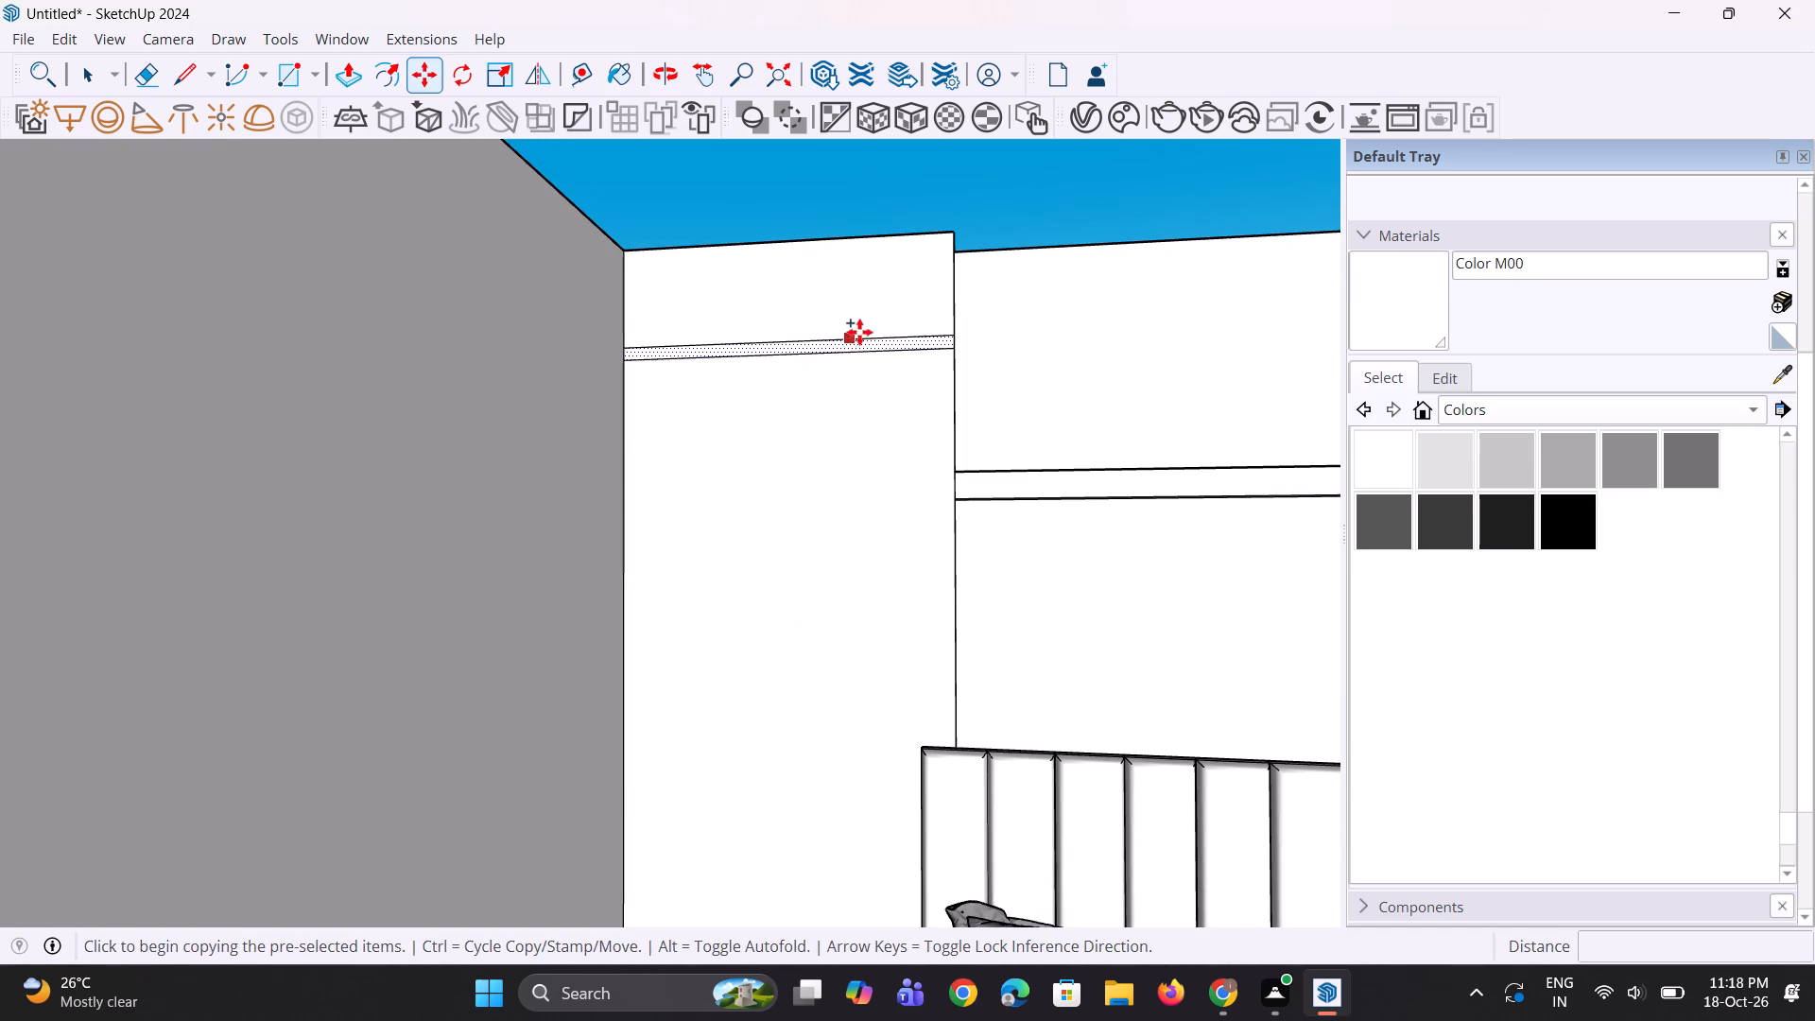
left_click(945, 352)
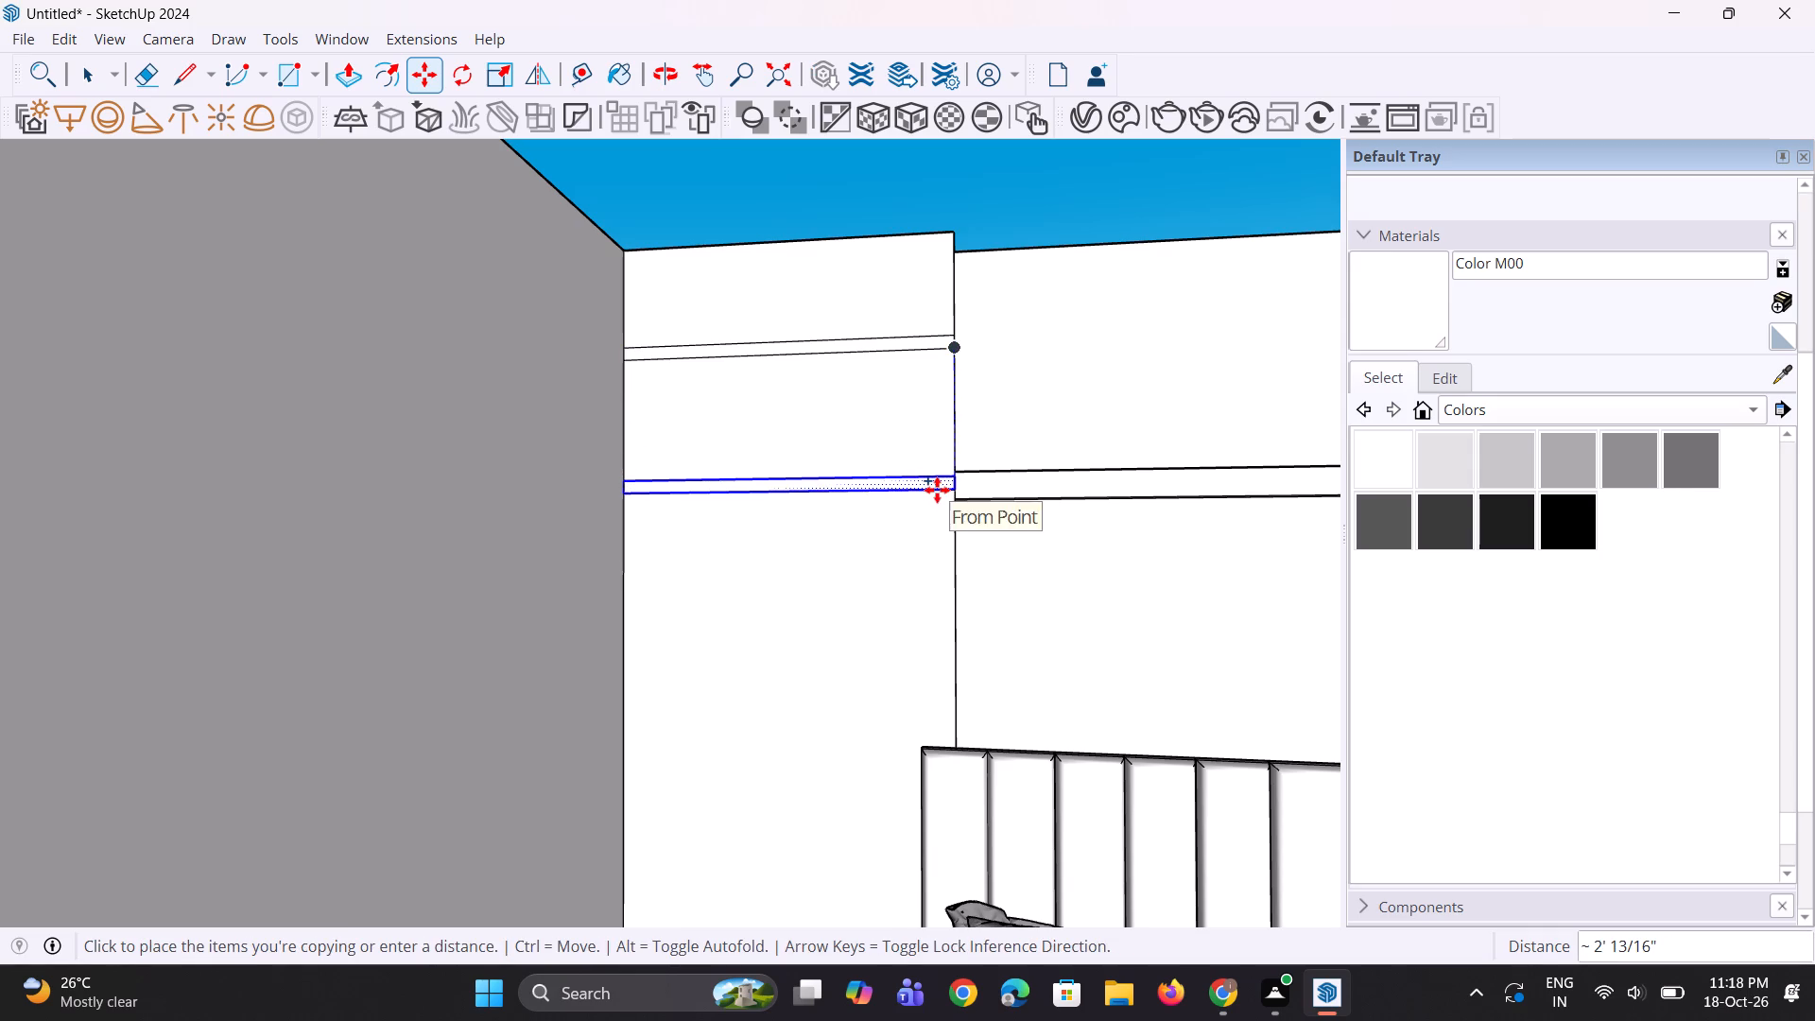
left_click(937, 490)
type("*4")
key("Return")
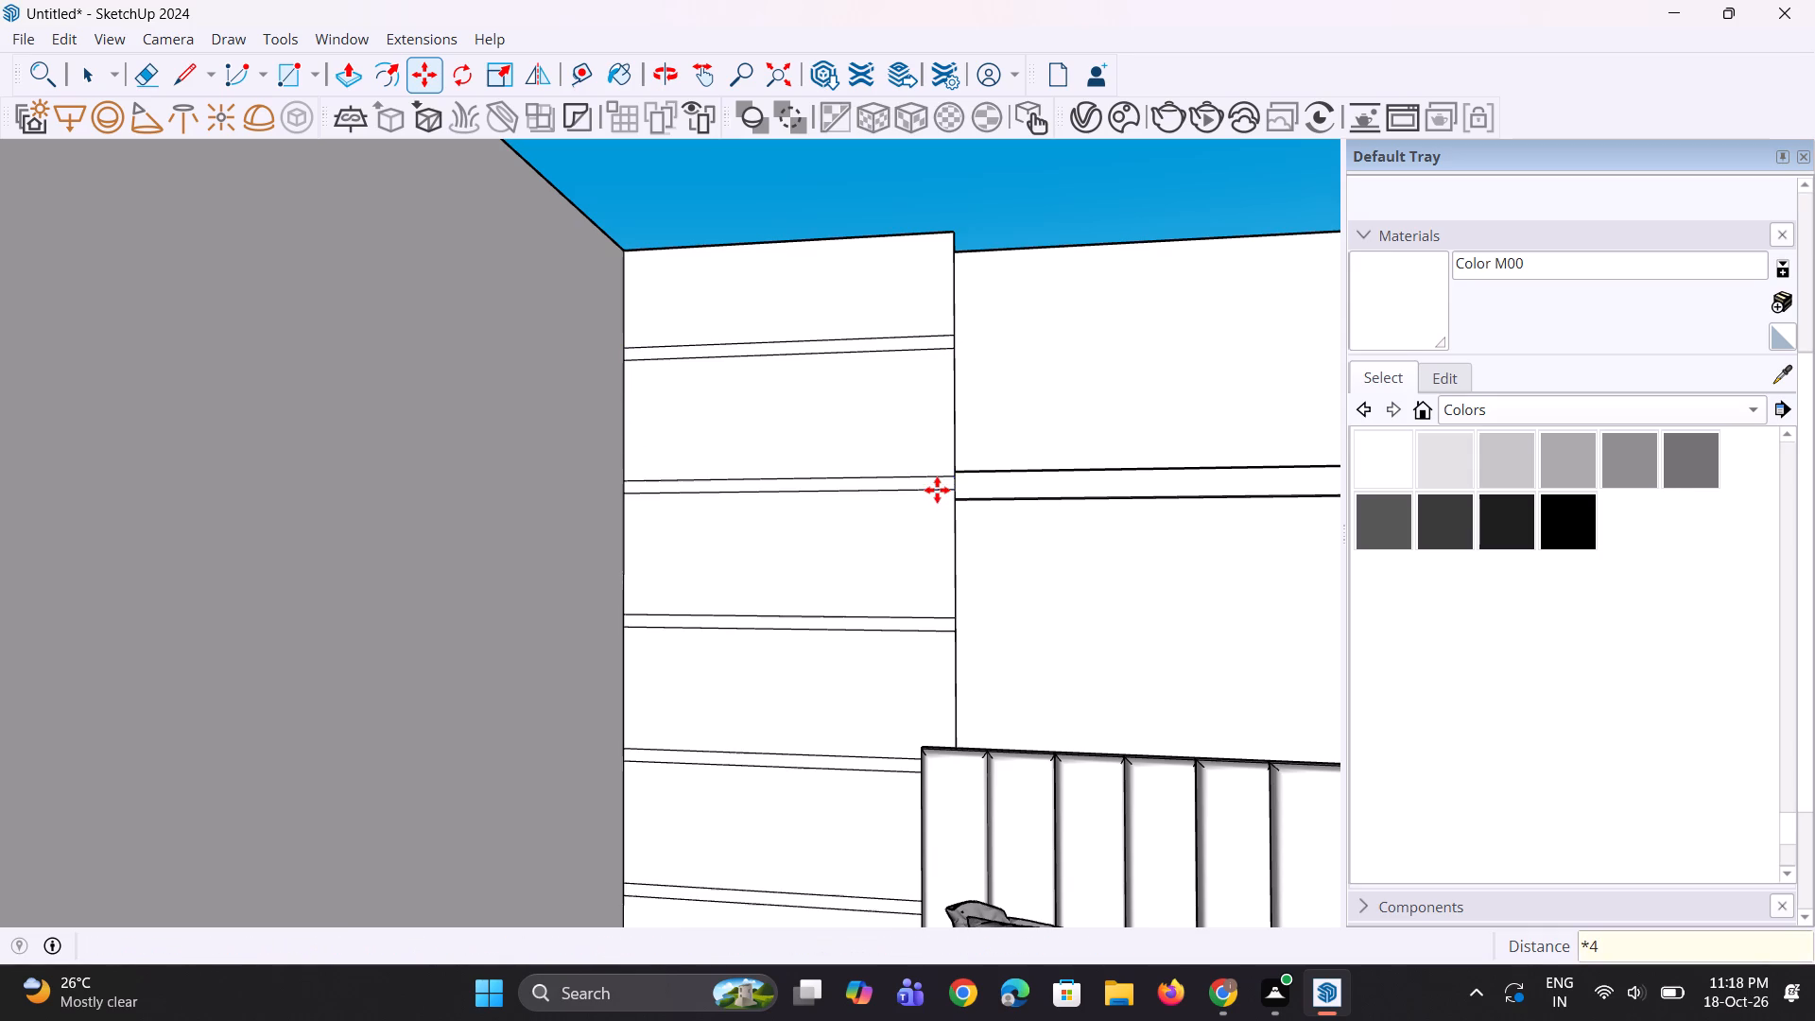
scroll(780, 439, "down", 5)
key("space")
key("space")
scroll(760, 623, "down", 3)
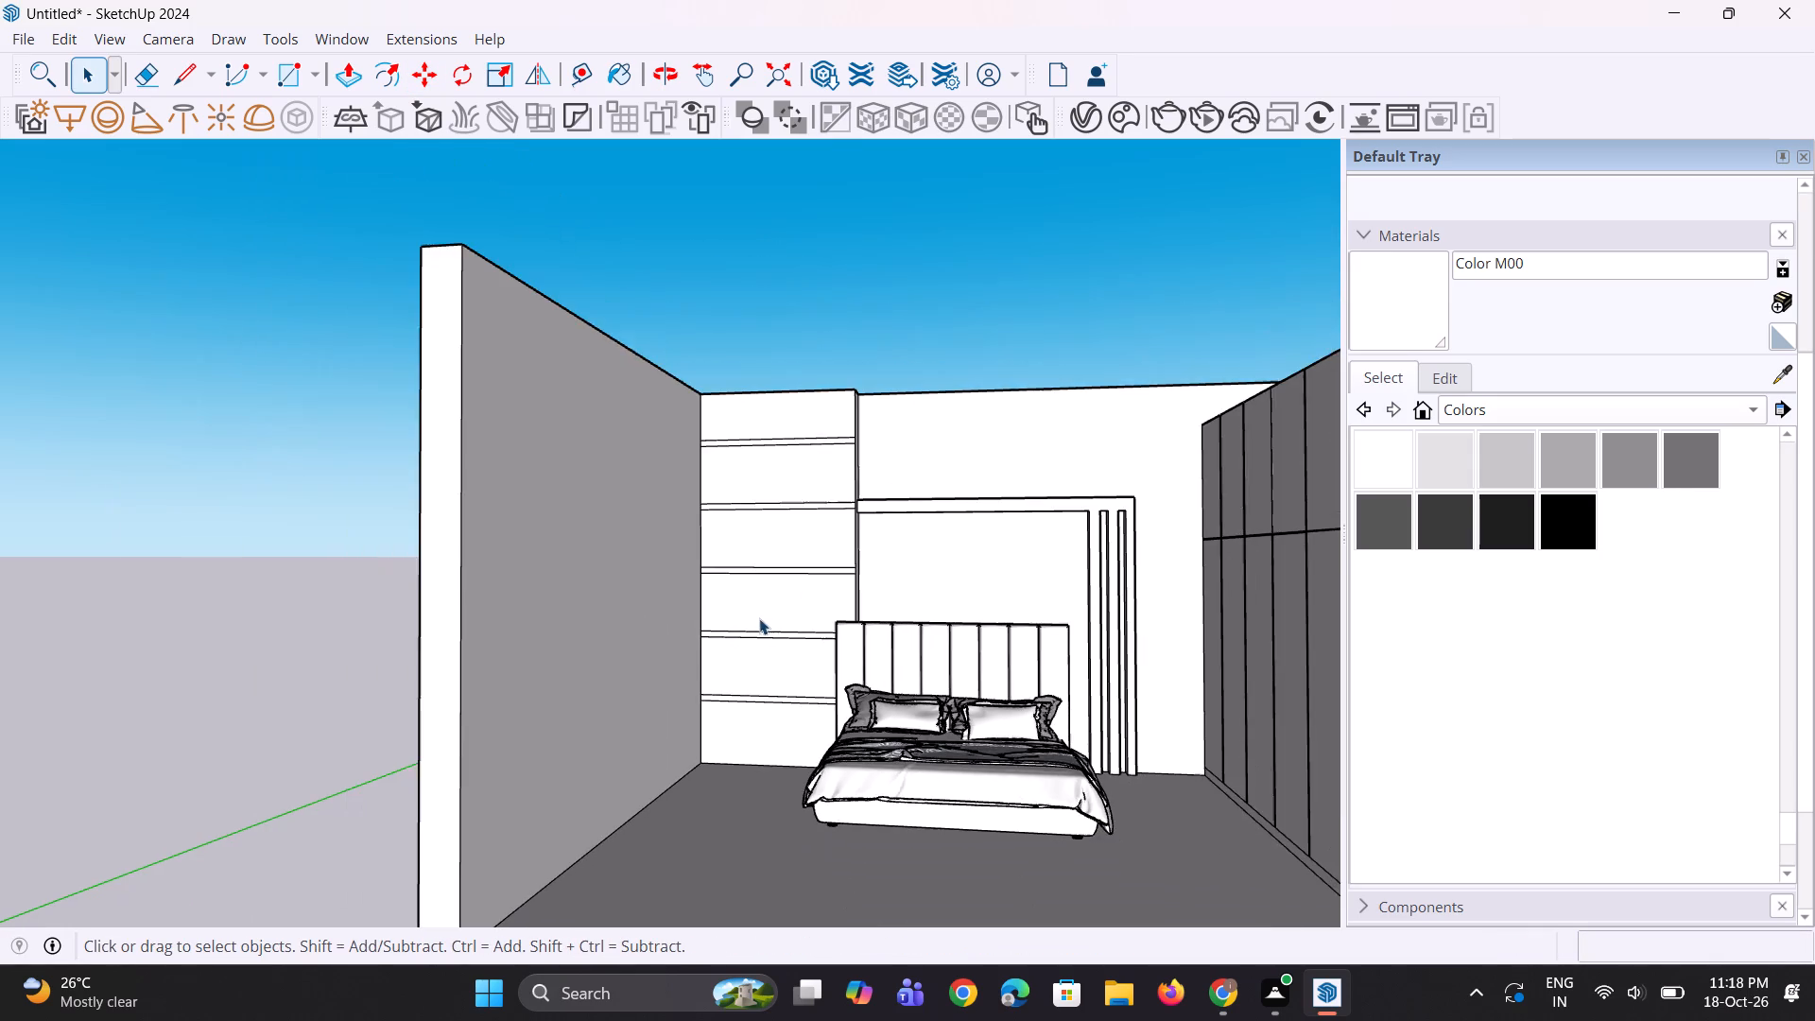
middle_click_drag(769, 649, 759, 643)
Examine the strip layout and spacing on the column face from several angles.
scroll(769, 739, "up", 4)
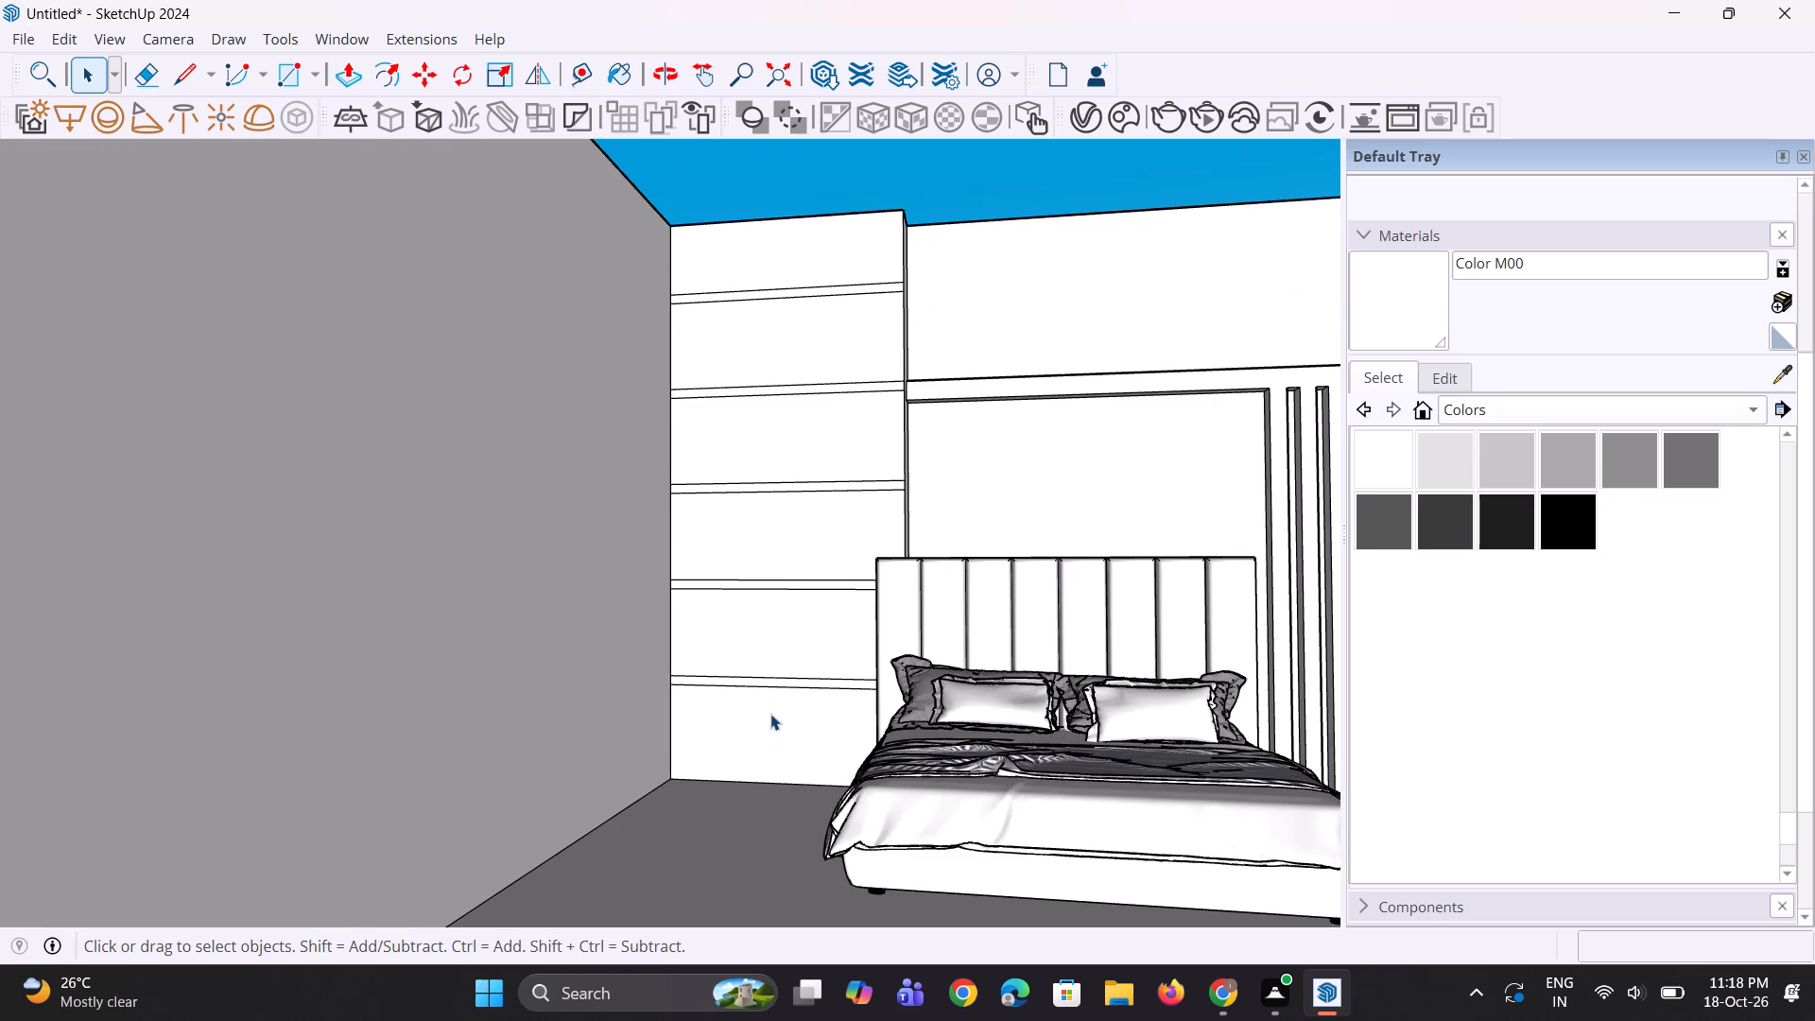
scroll(770, 714, "up", 1)
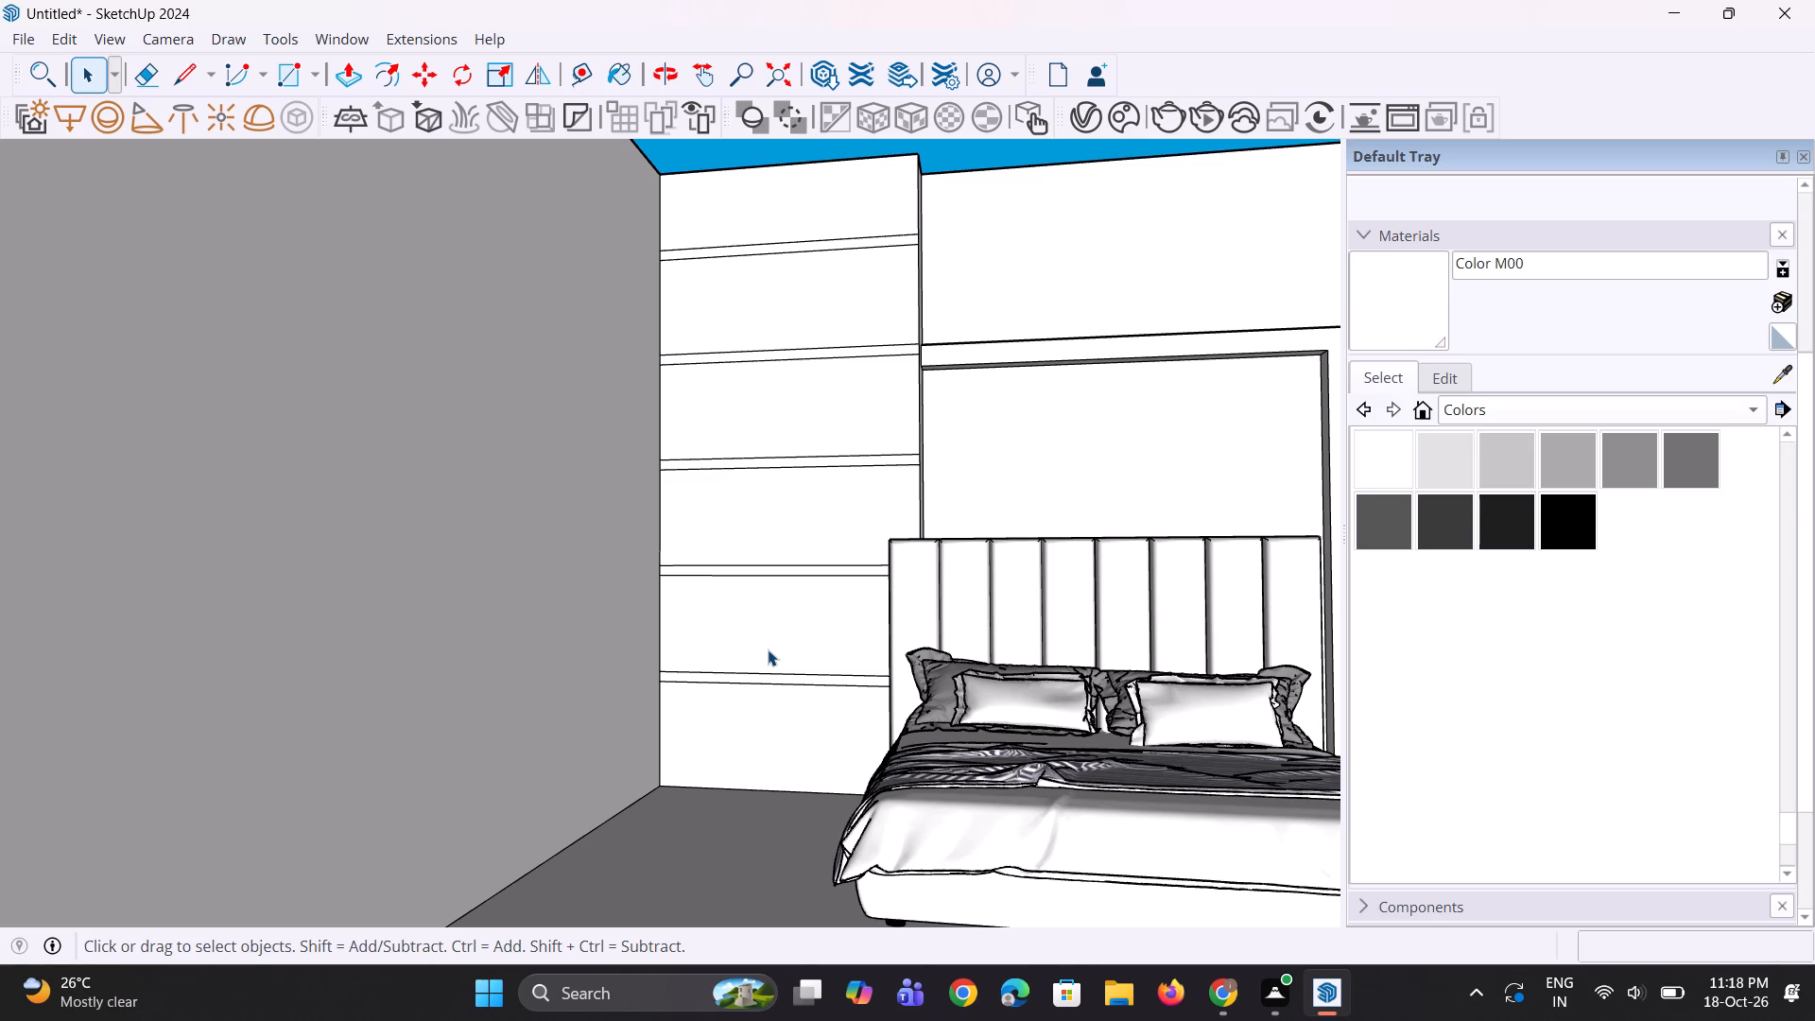
scroll(733, 556, "down", 4)
middle_click_drag(787, 647, 735, 684)
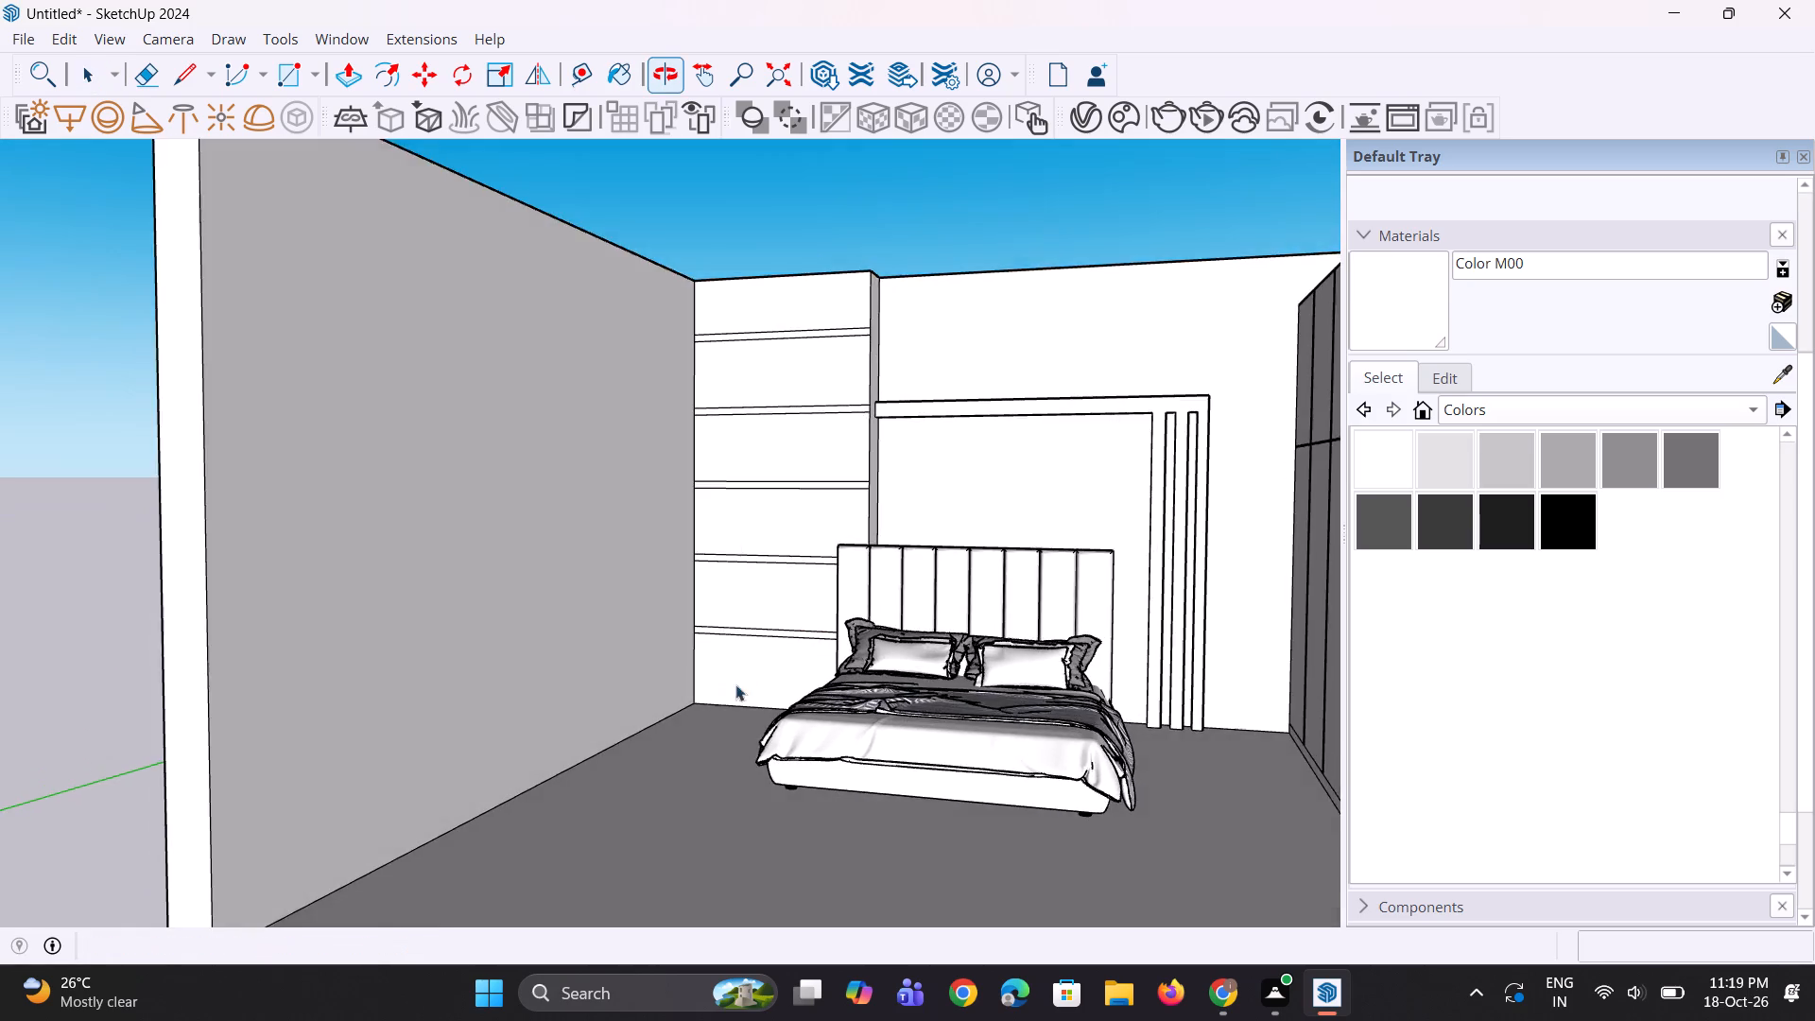
scroll(735, 684, "down", 1)
scroll(834, 314, "up", 10)
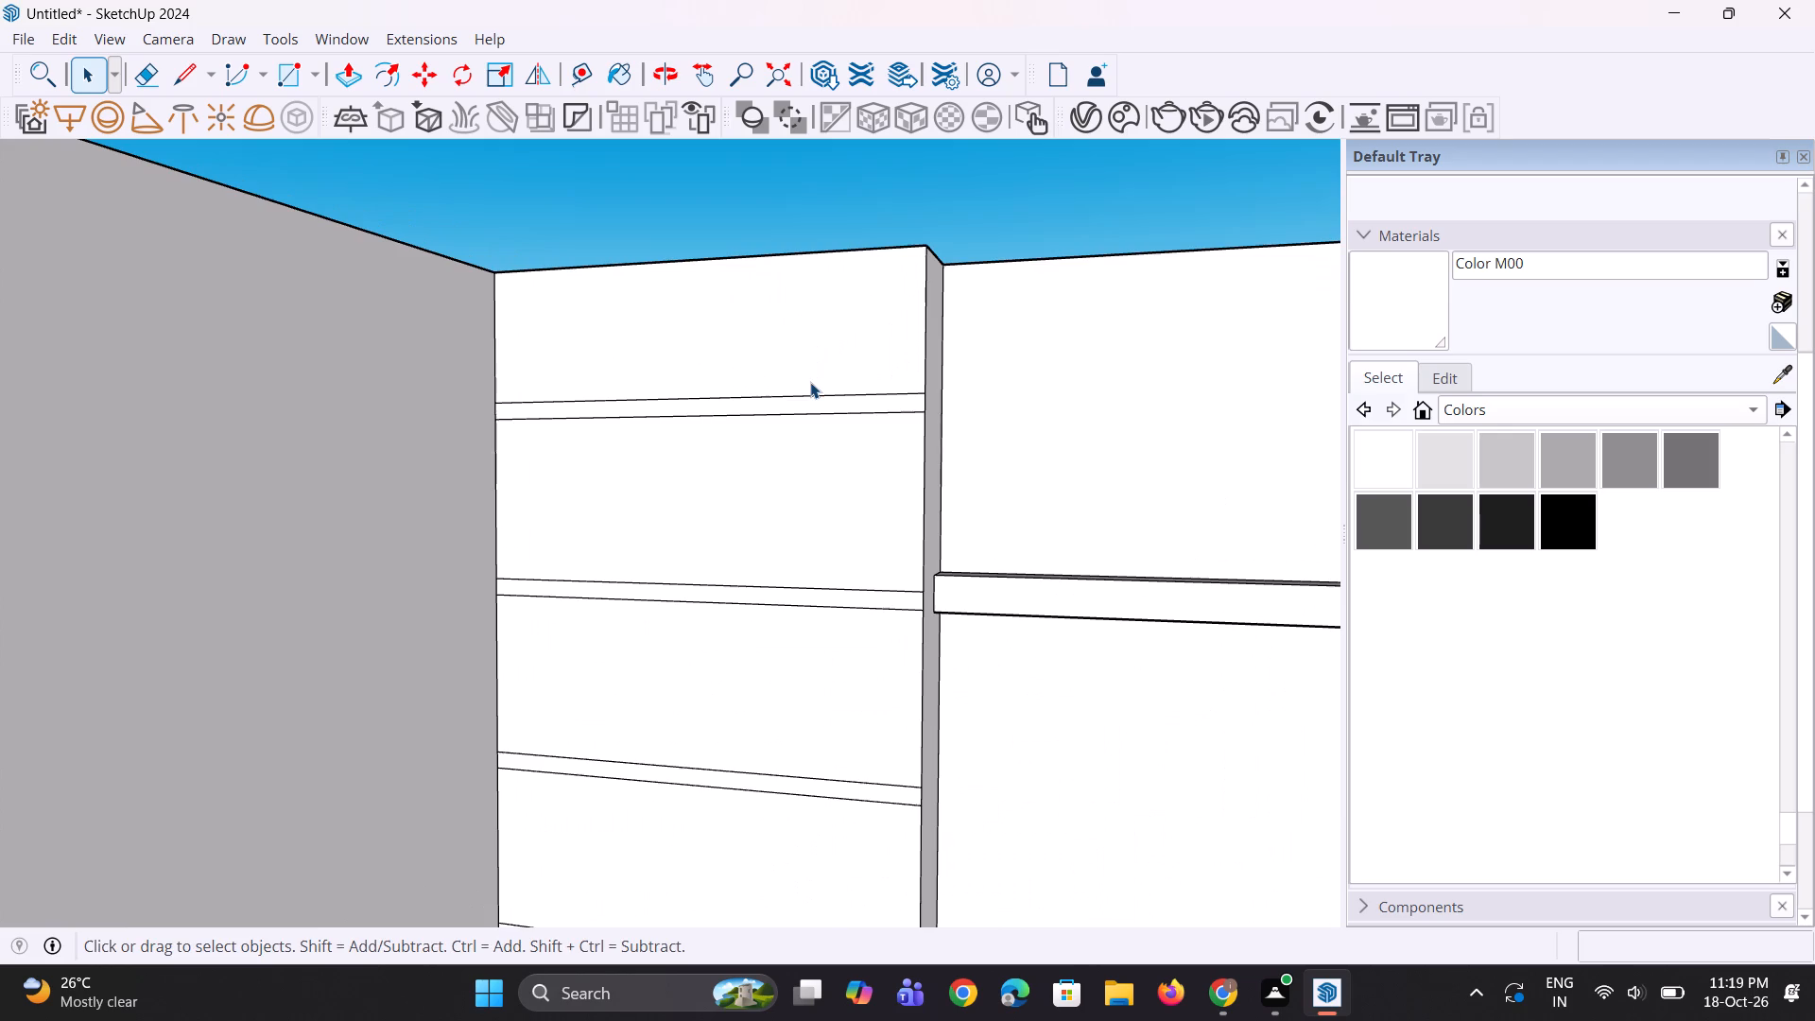
middle_click_drag(810, 382, 810, 458)
scroll(810, 458, "down", 2)
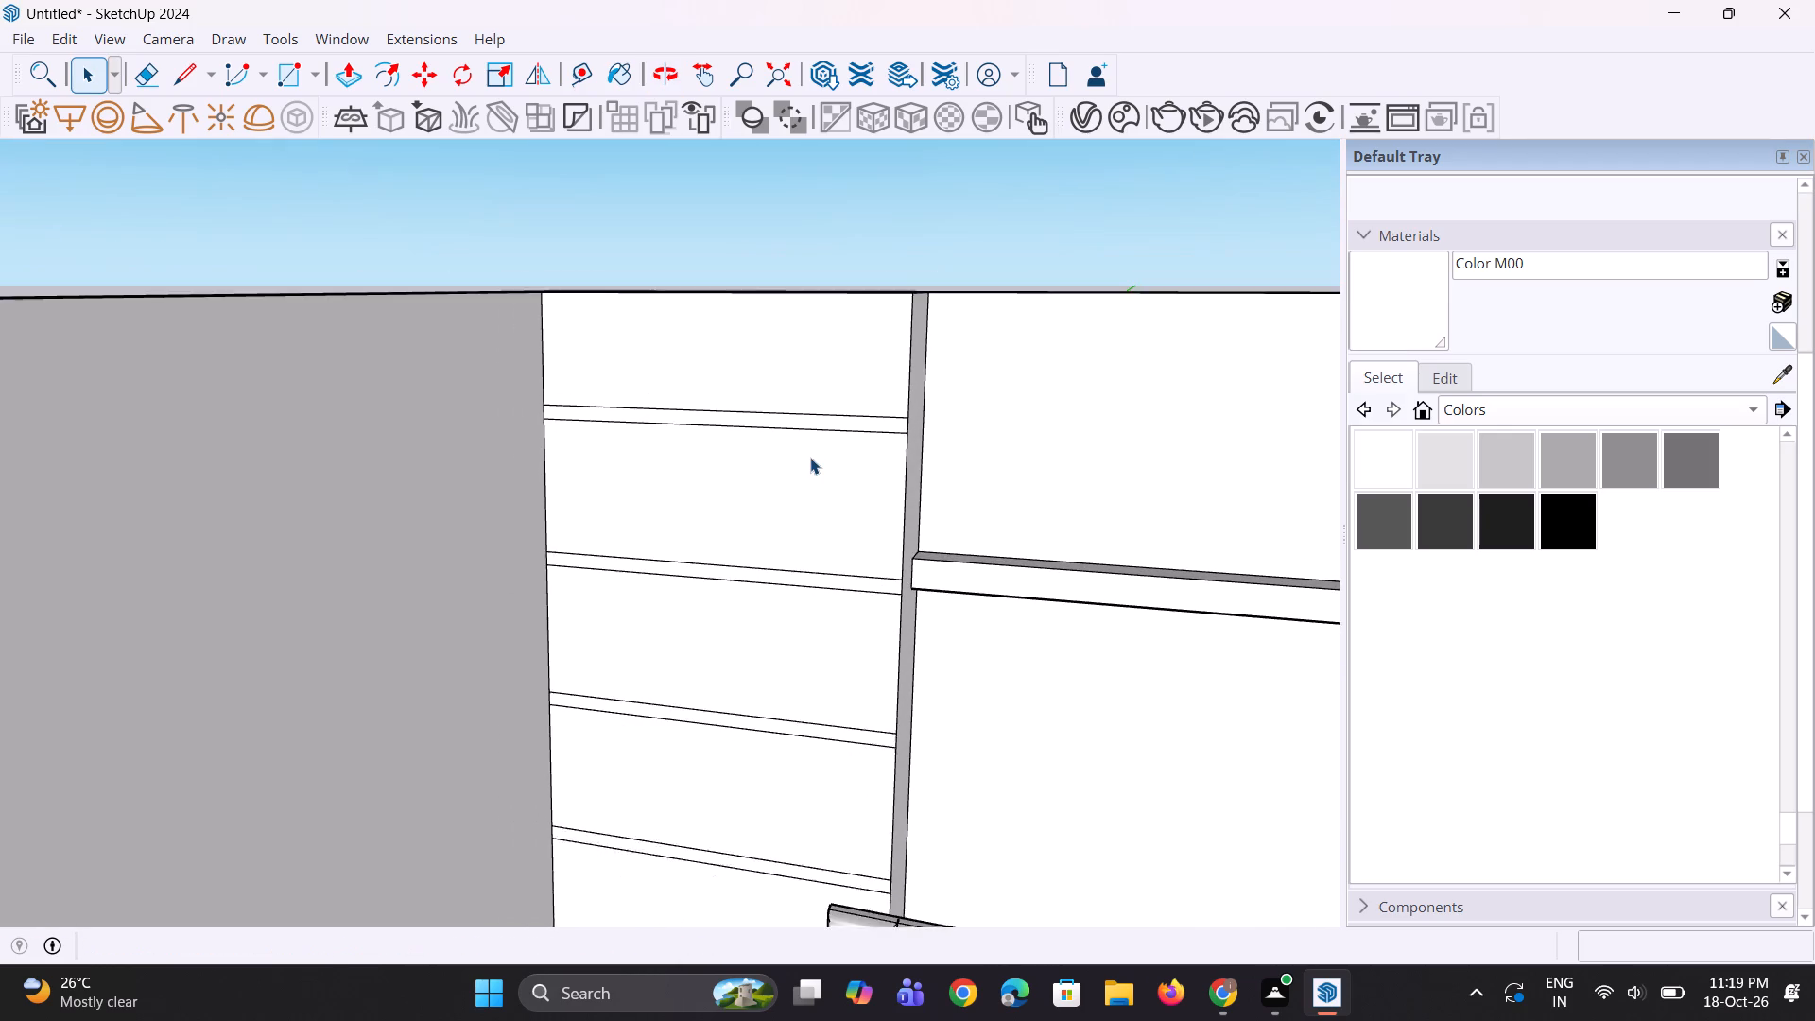
scroll(810, 458, "down", 4)
middle_click_drag(836, 546, 876, 499)
scroll(861, 582, "up", 1)
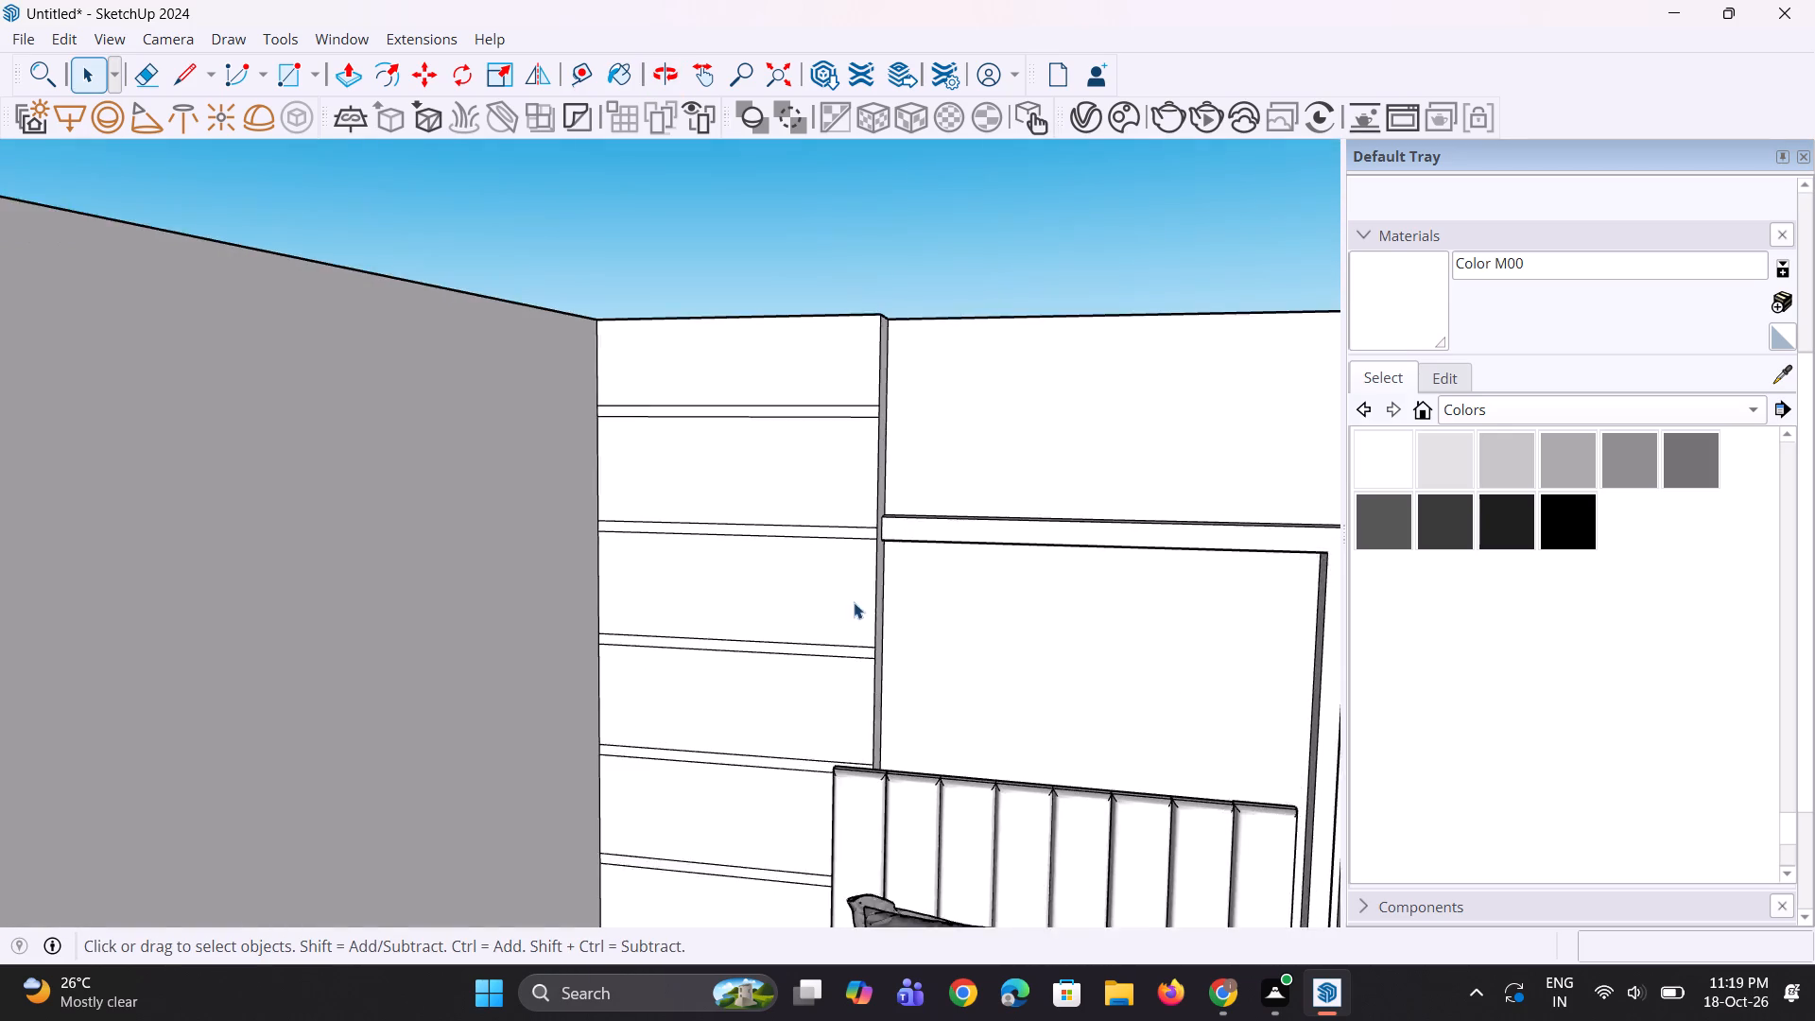
scroll(854, 602, "up", 1)
scroll(849, 605, "down", 7)
scroll(789, 761, "up", 3)
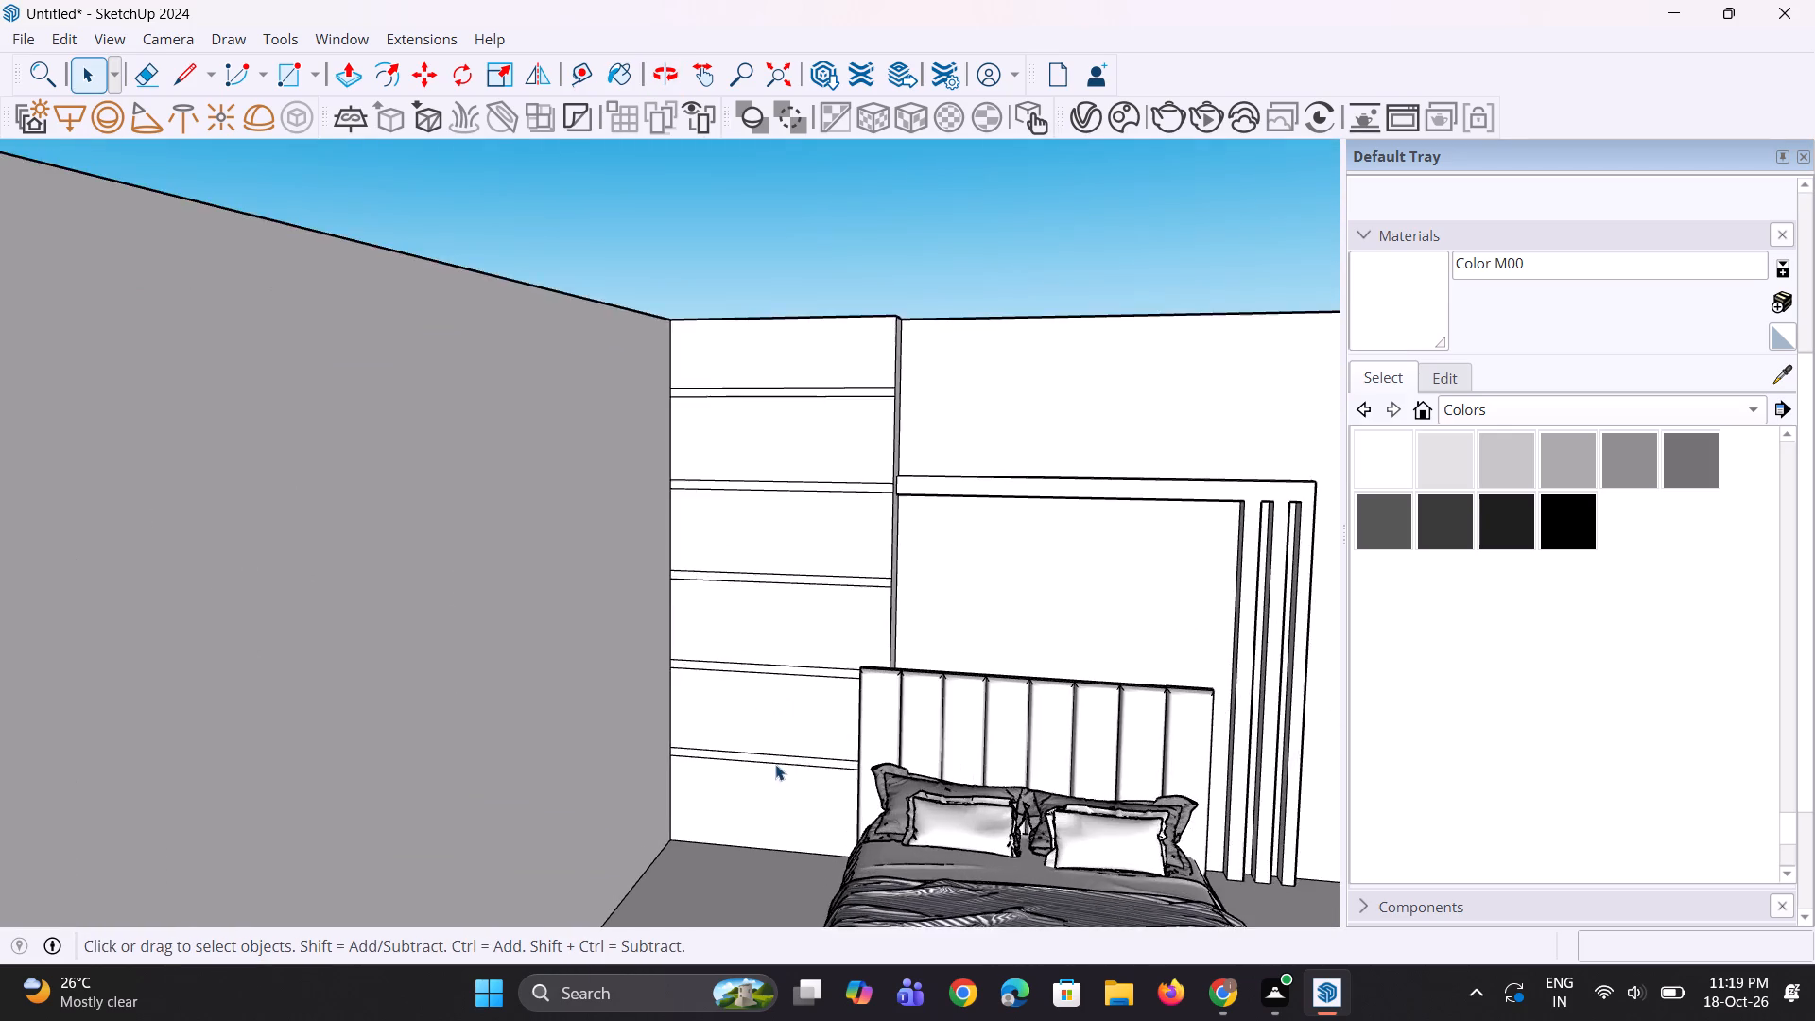
Erase the two horizontal edges of the lowest strip on the column face.
scroll(775, 764, "up", 2)
key("e")
left_click(773, 755)
left_click(769, 762)
scroll(787, 744, "down", 1)
middle_click_drag(787, 744, 809, 736)
key("space")
scroll(859, 642, "down", 4)
middle_click_drag(860, 639, 821, 708)
Push the top strip about 1' 3" into the column to form a horizontal groove.
key("p")
scroll(845, 474, "up", 2)
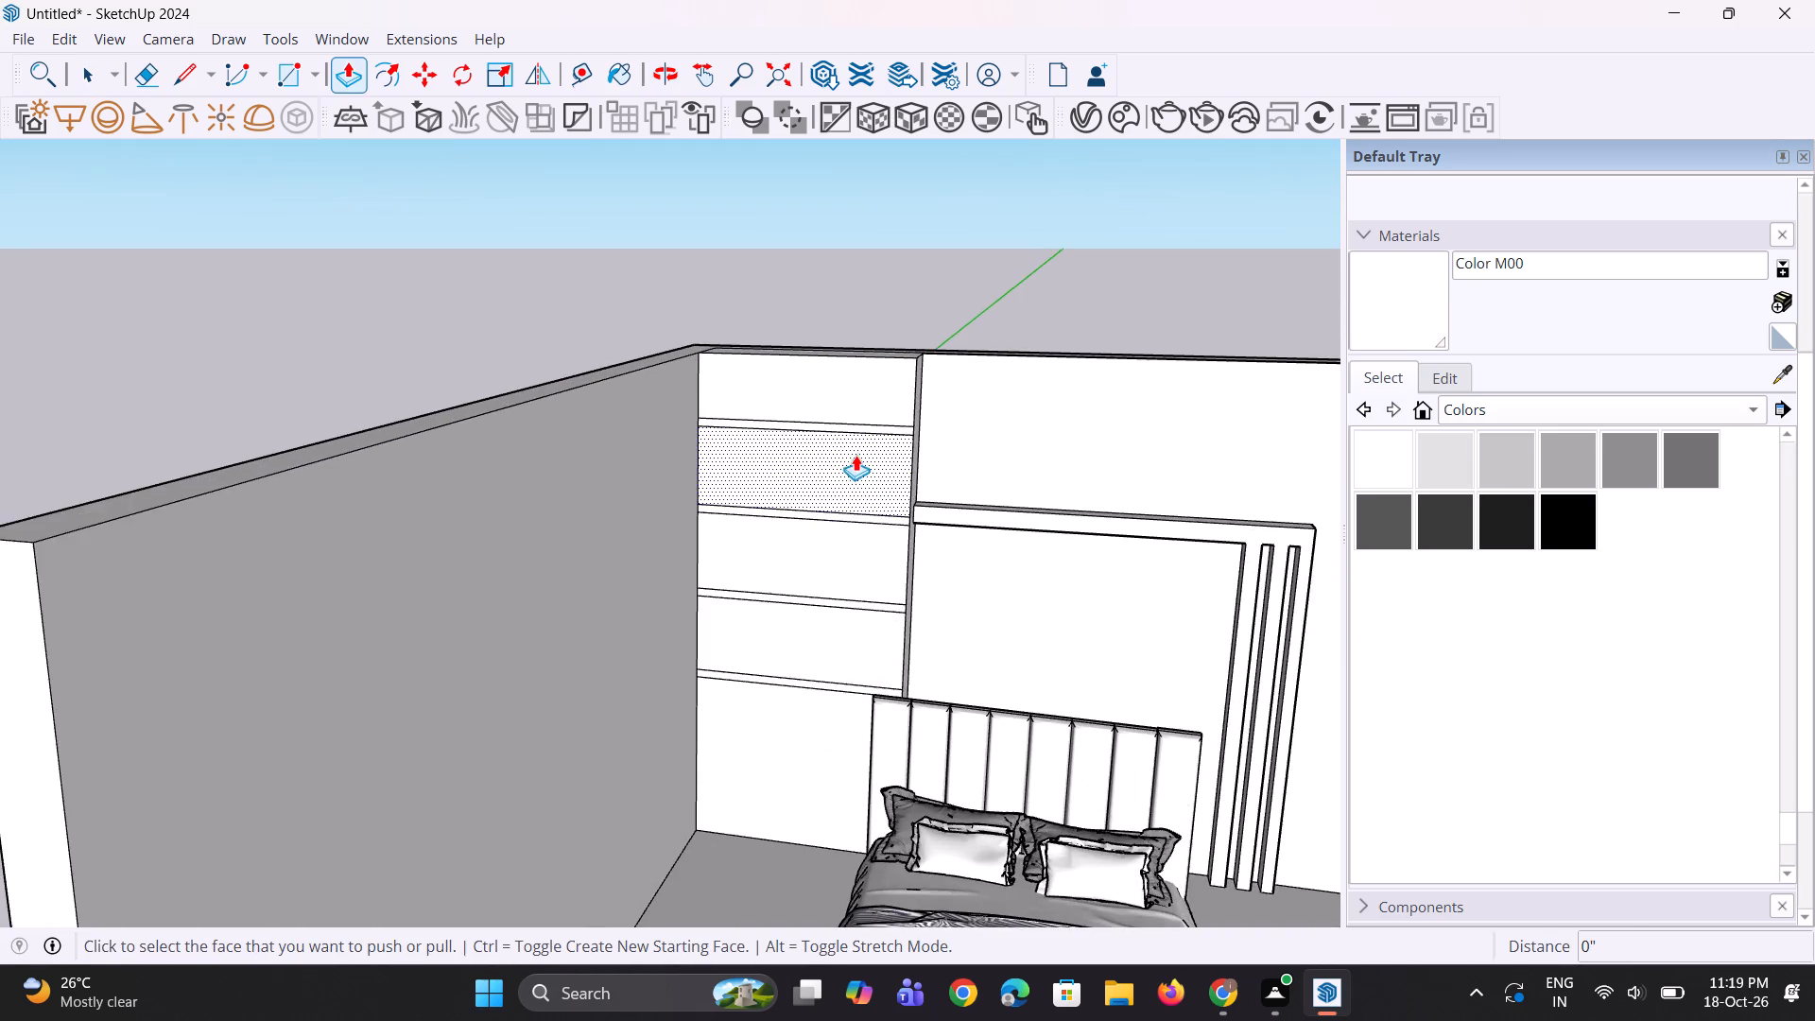
middle_click_drag(859, 448, 810, 614)
scroll(887, 441, "up", 2)
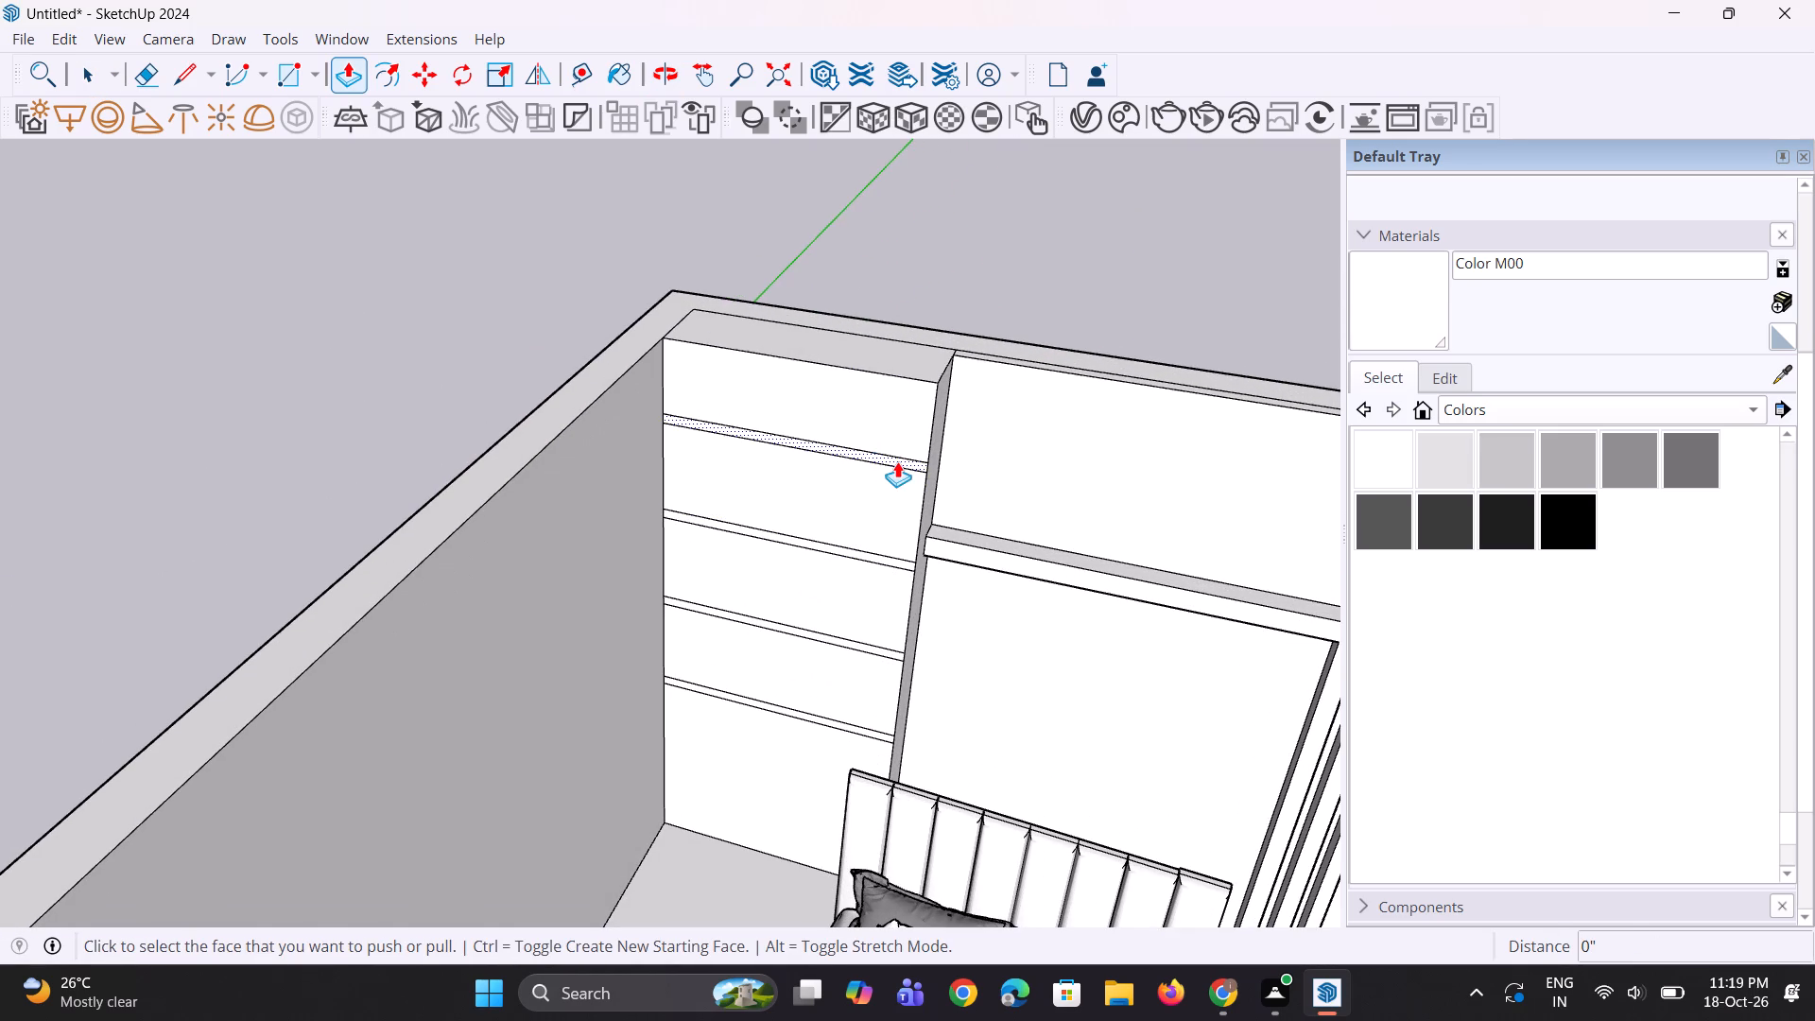
left_click(897, 461)
left_click(900, 342)
middle_click_drag(873, 655, 938, 444)
scroll(901, 492, "up", 2)
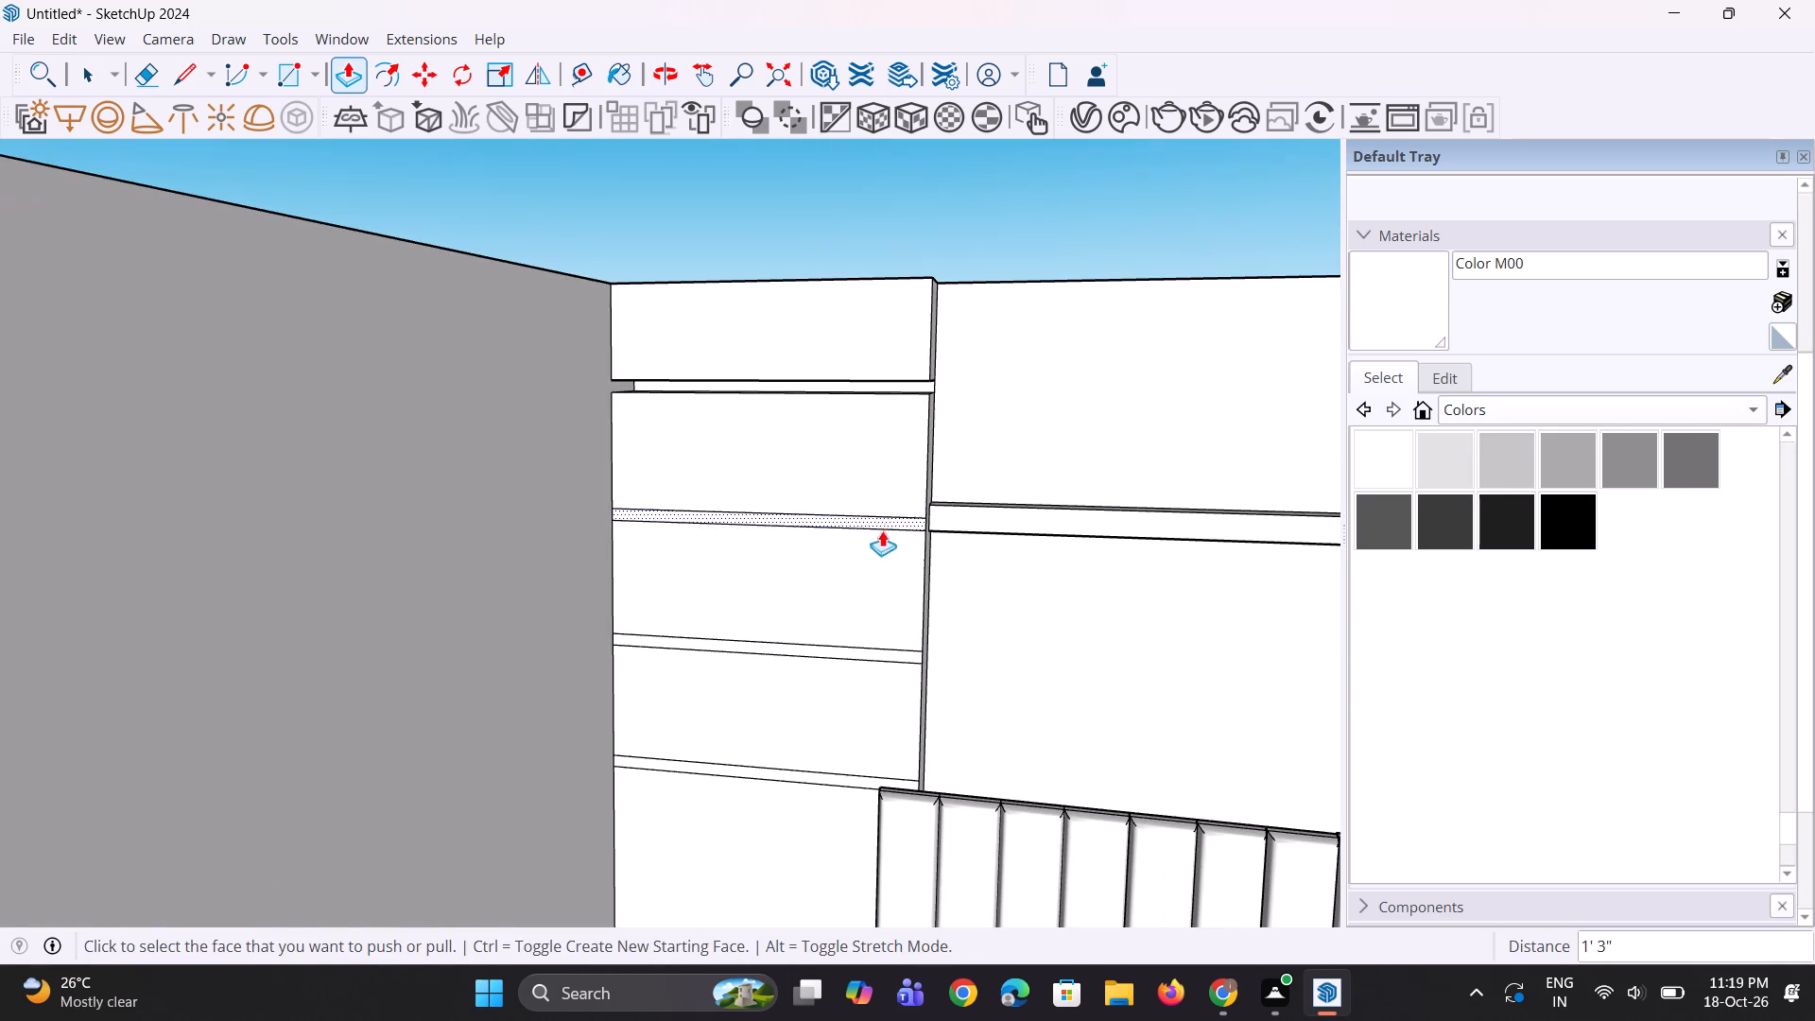
Repeat the same Push/Pull depth on the other three strips to recess them into the column.
left_click(884, 517)
key("Escape")
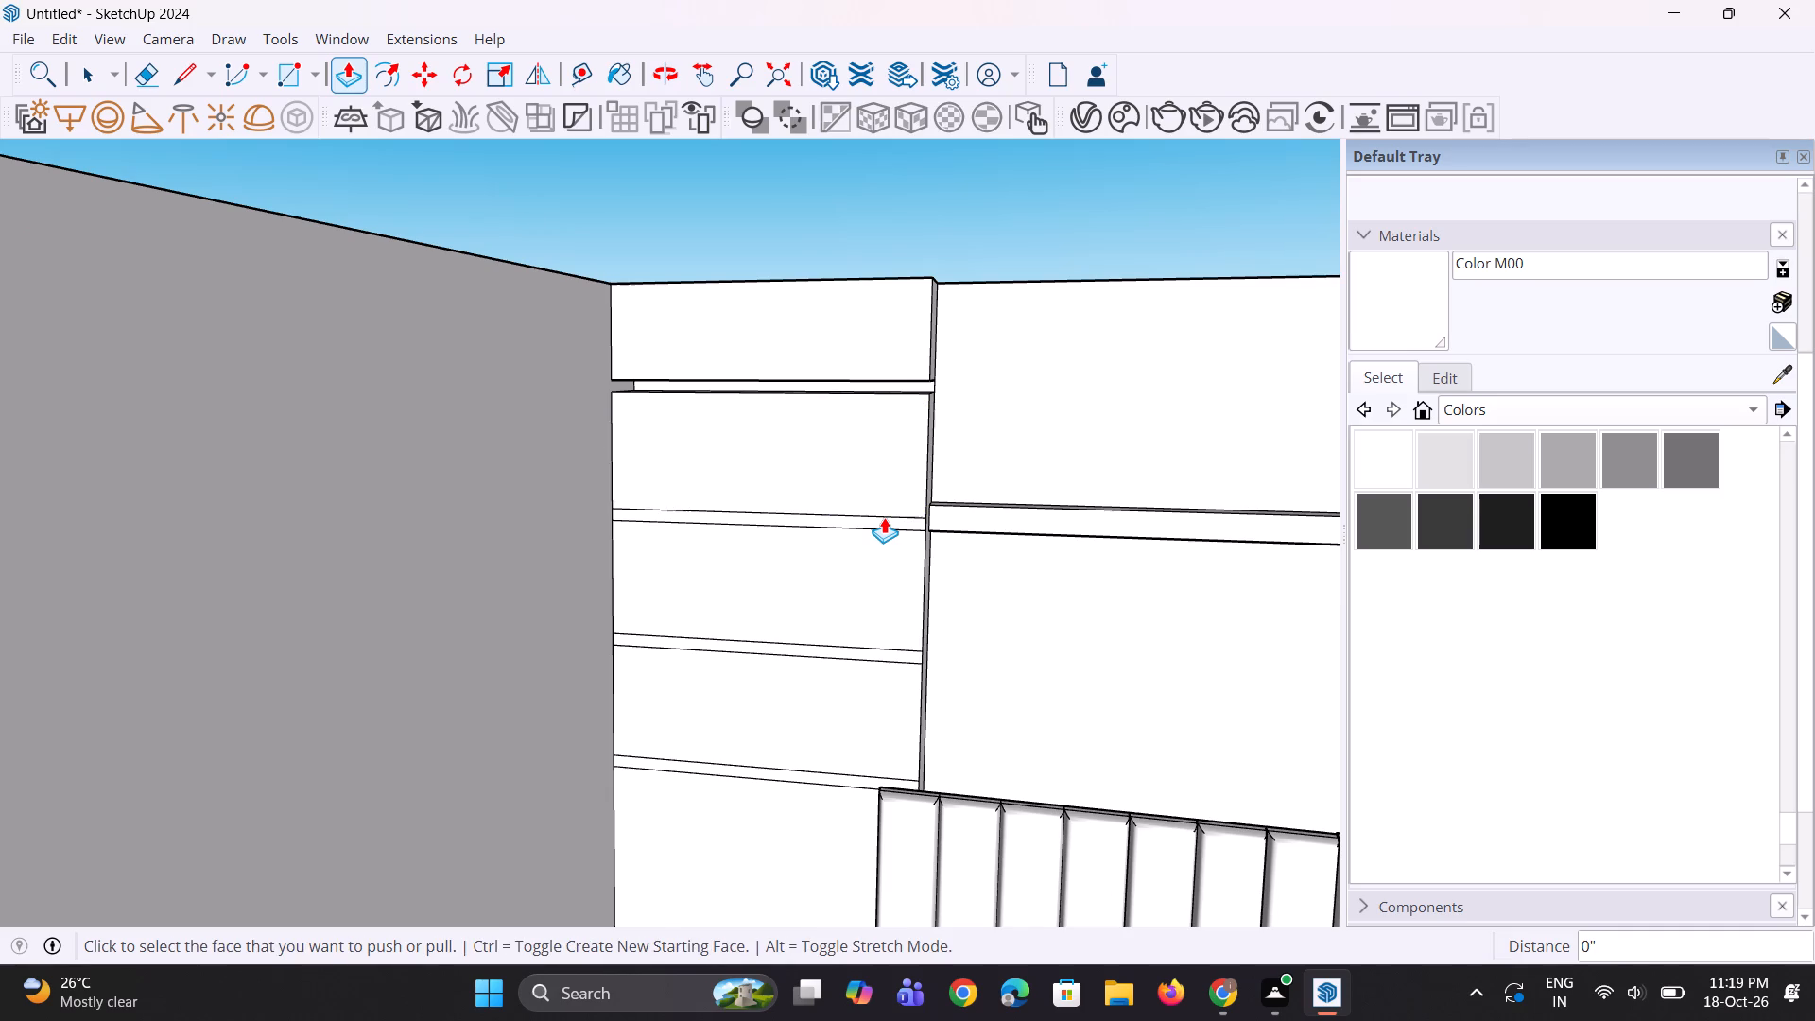
double_click(885, 519)
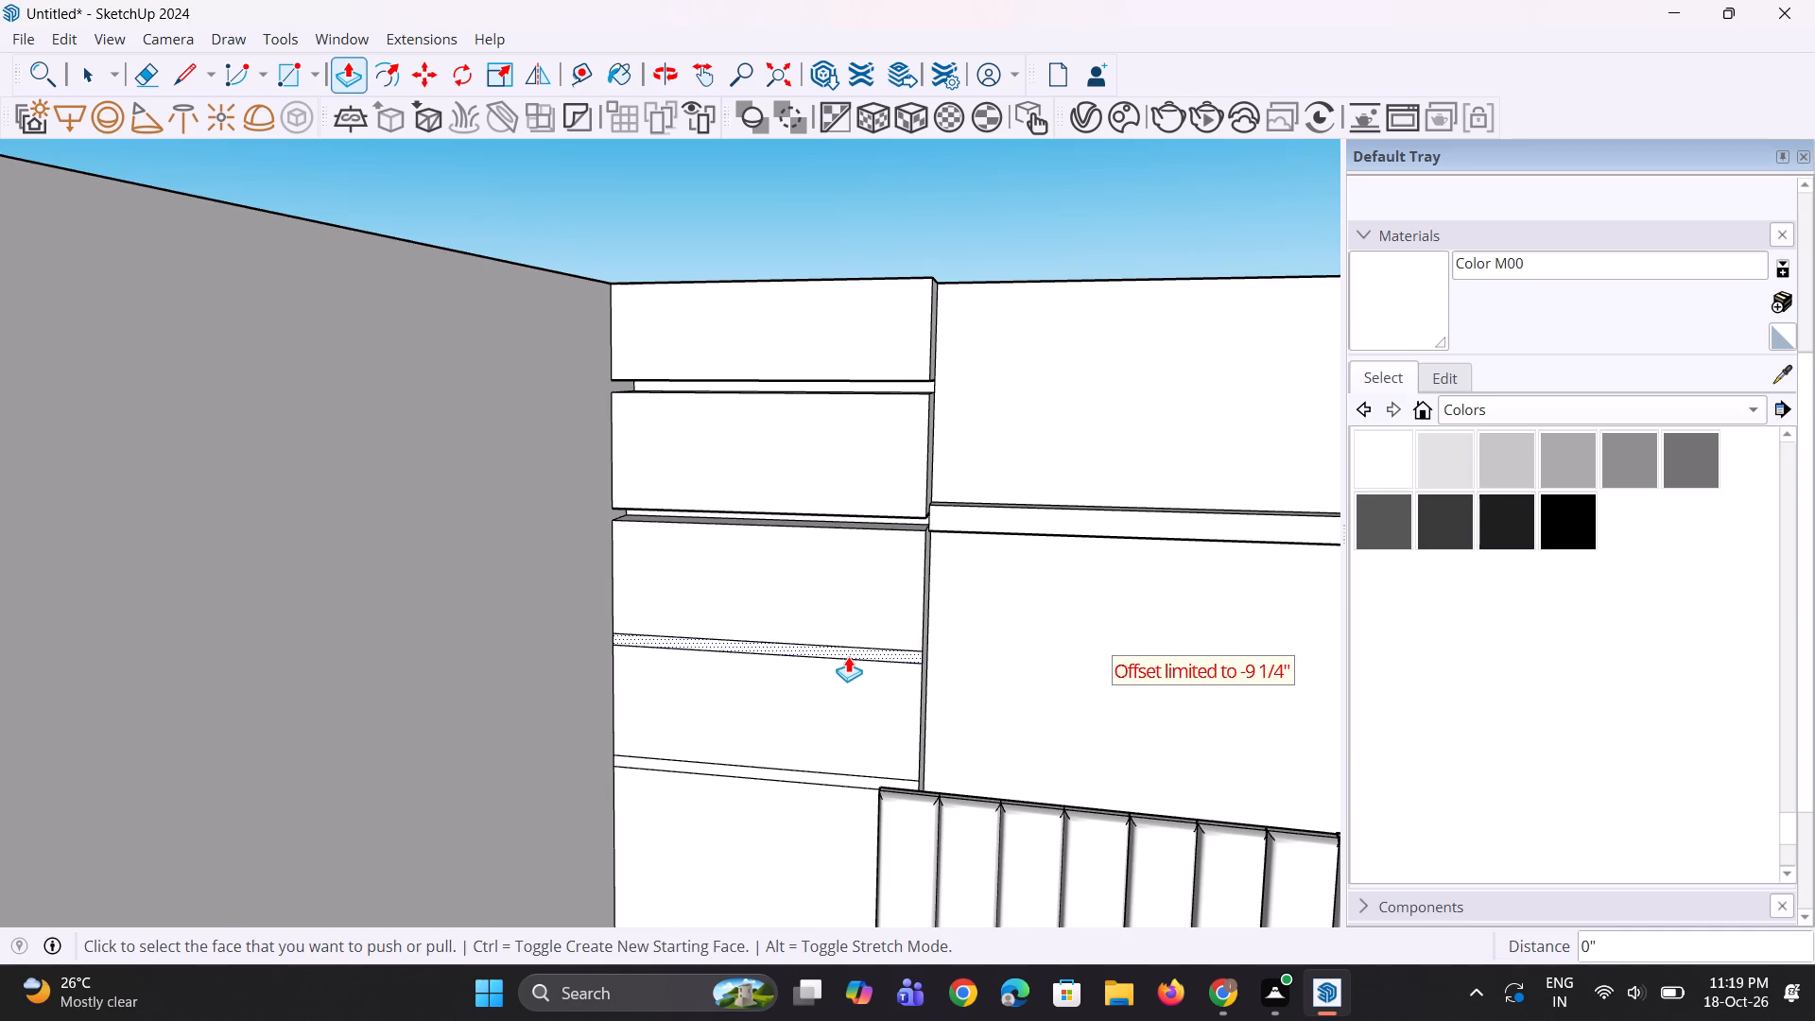
double_click(848, 656)
double_click(778, 779)
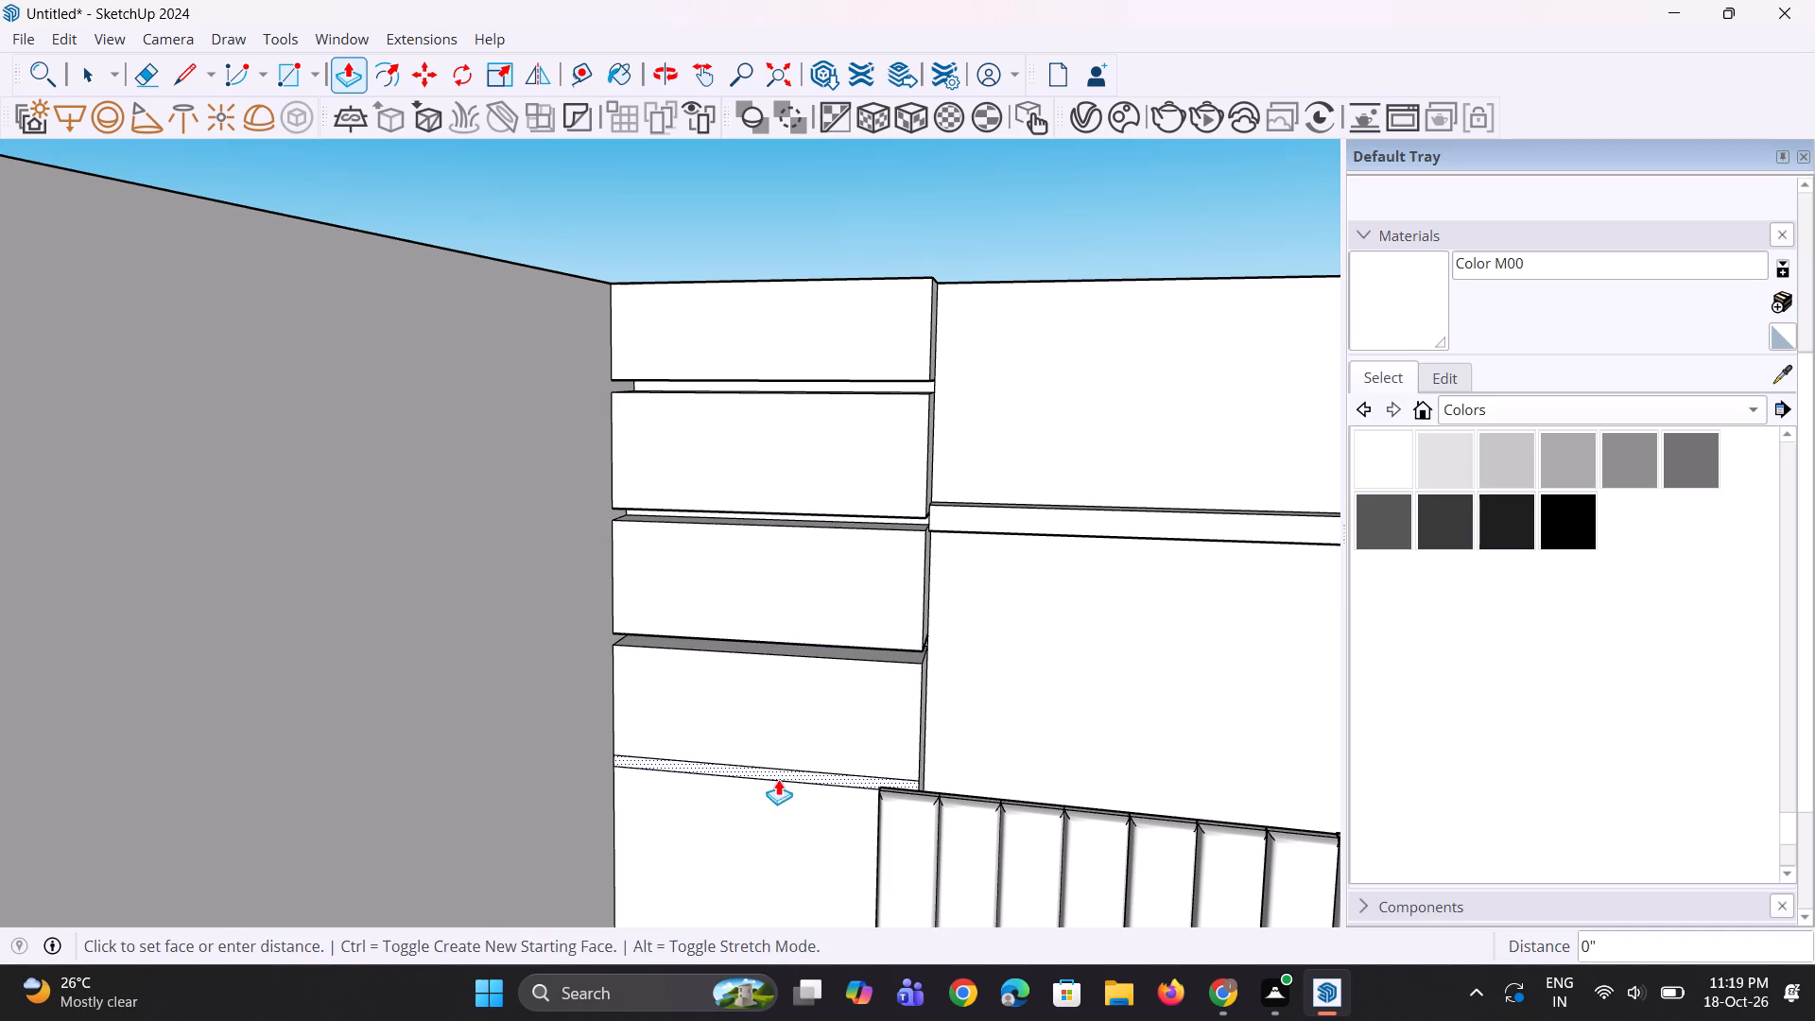
scroll(805, 672, "down", 1)
middle_click_drag(805, 672, 870, 617)
scroll(870, 617, "down", 1)
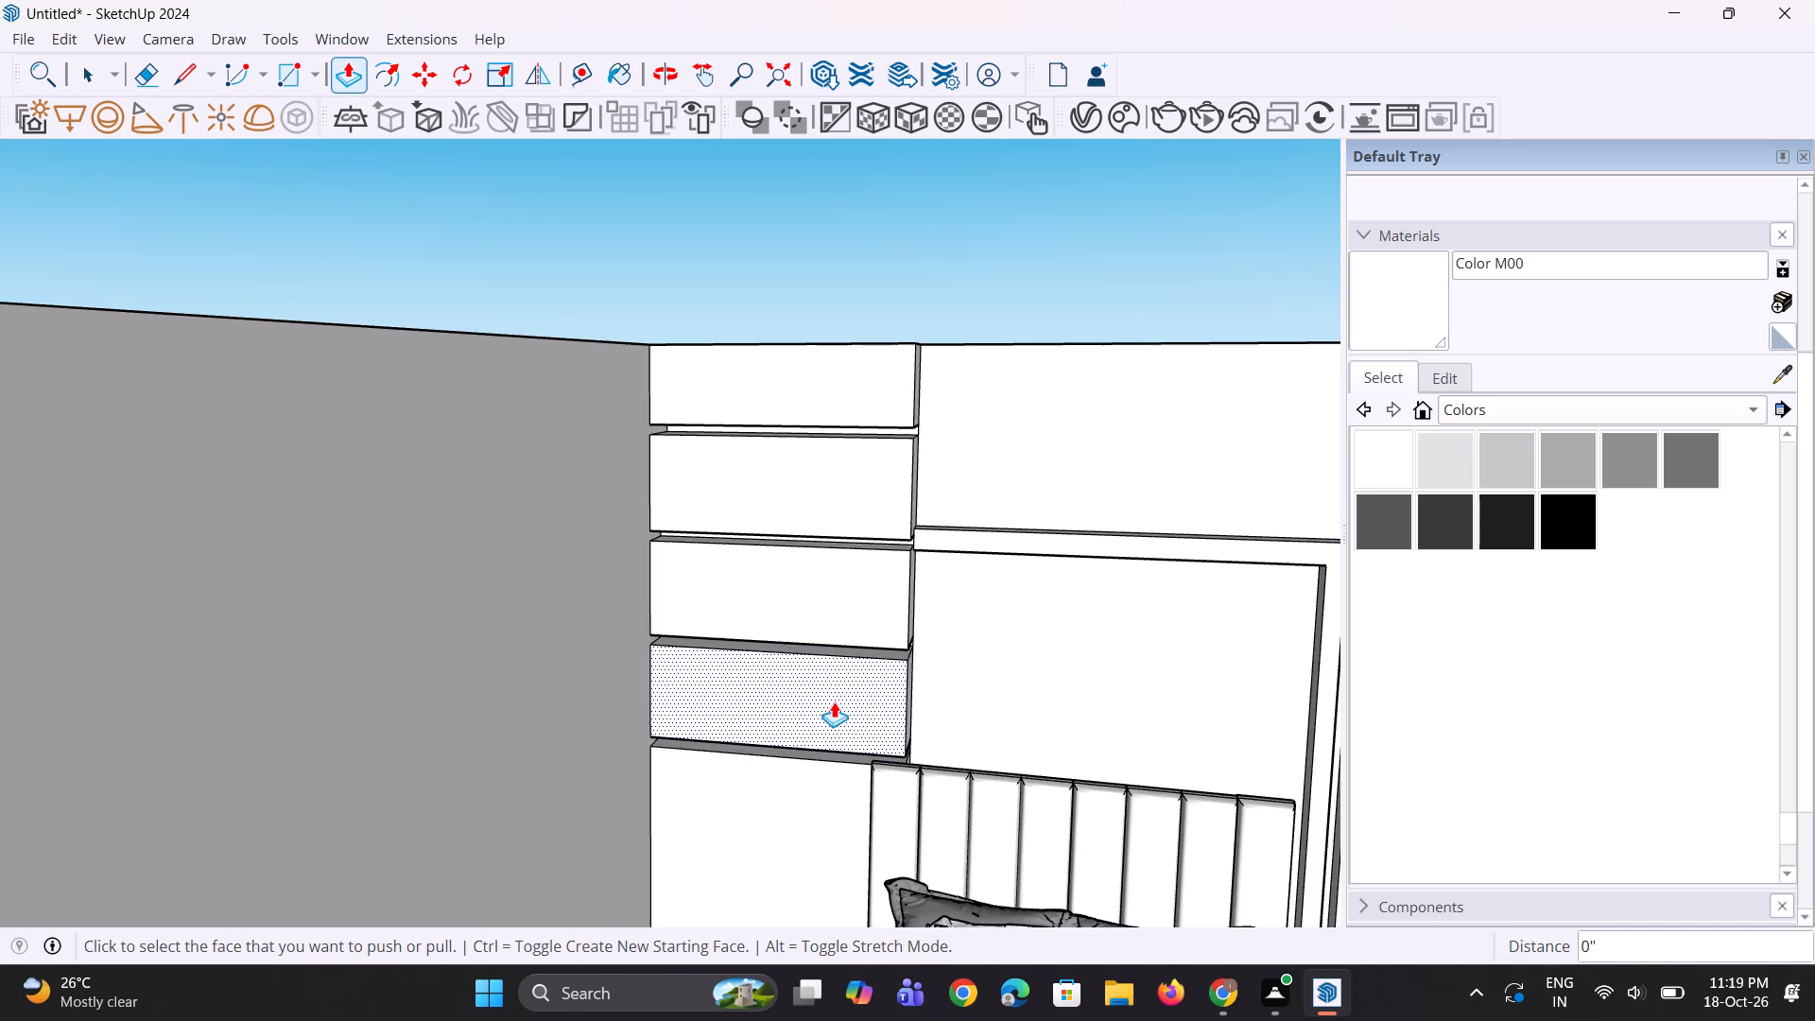
scroll(816, 656, "down", 3)
middle_click_drag(807, 701, 886, 606)
key("space")
scroll(864, 606, "down", 2)
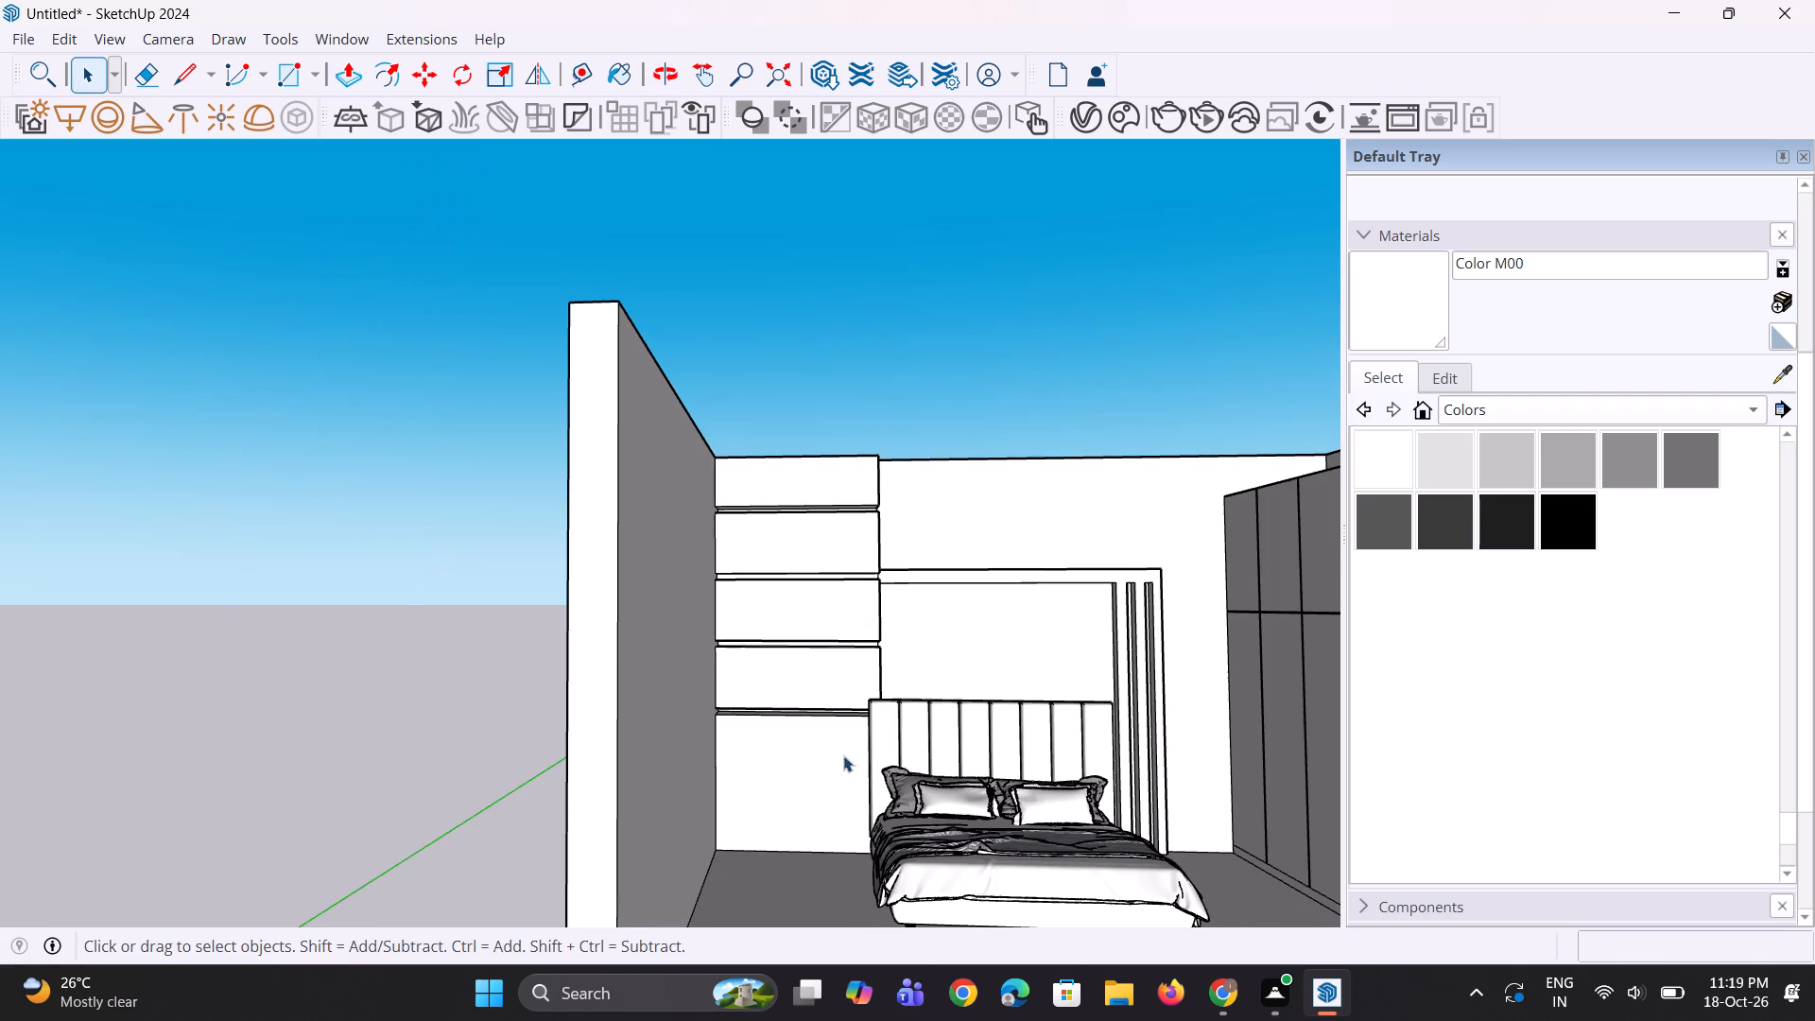
Draw a rectangle about 3' 10" wide across the column's lower panel, beside the headboard.
scroll(821, 818, "up", 5)
key("r")
scroll(765, 803, "up", 1)
scroll(733, 787, "down", 1)
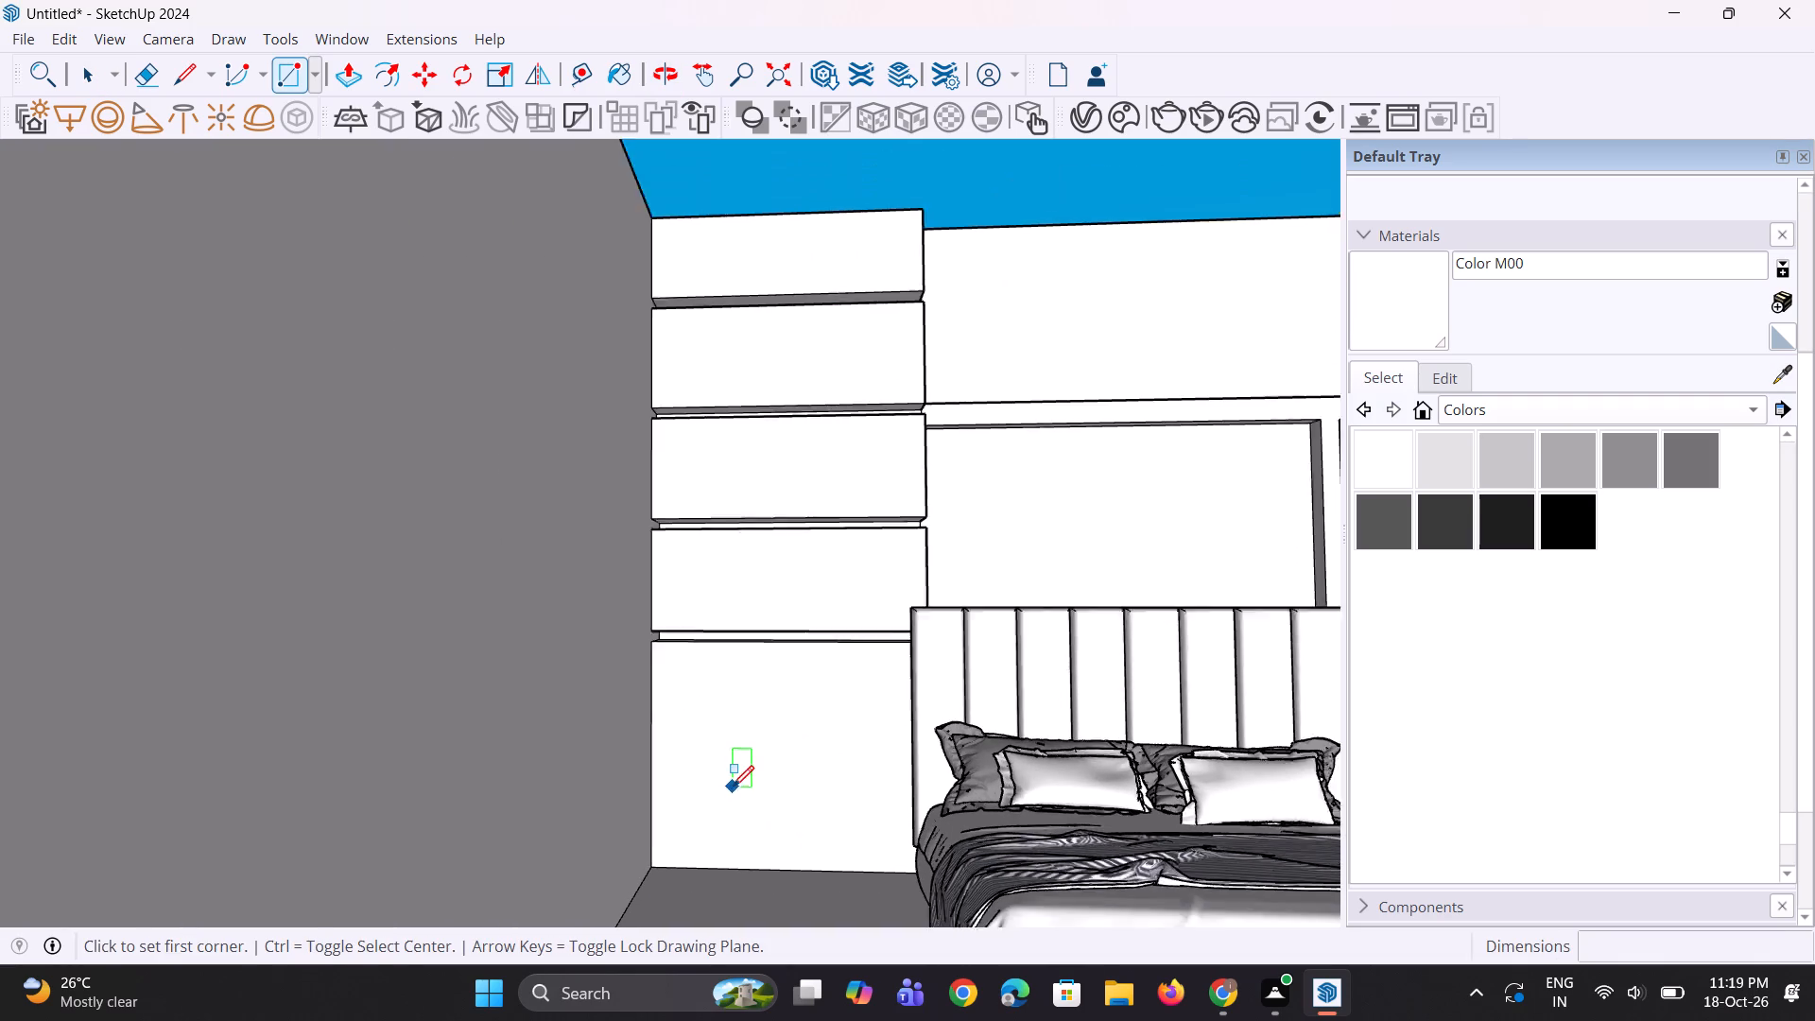
scroll(733, 787, "down", 1)
middle_click_drag(757, 771, 769, 771)
scroll(746, 739, "up", 3)
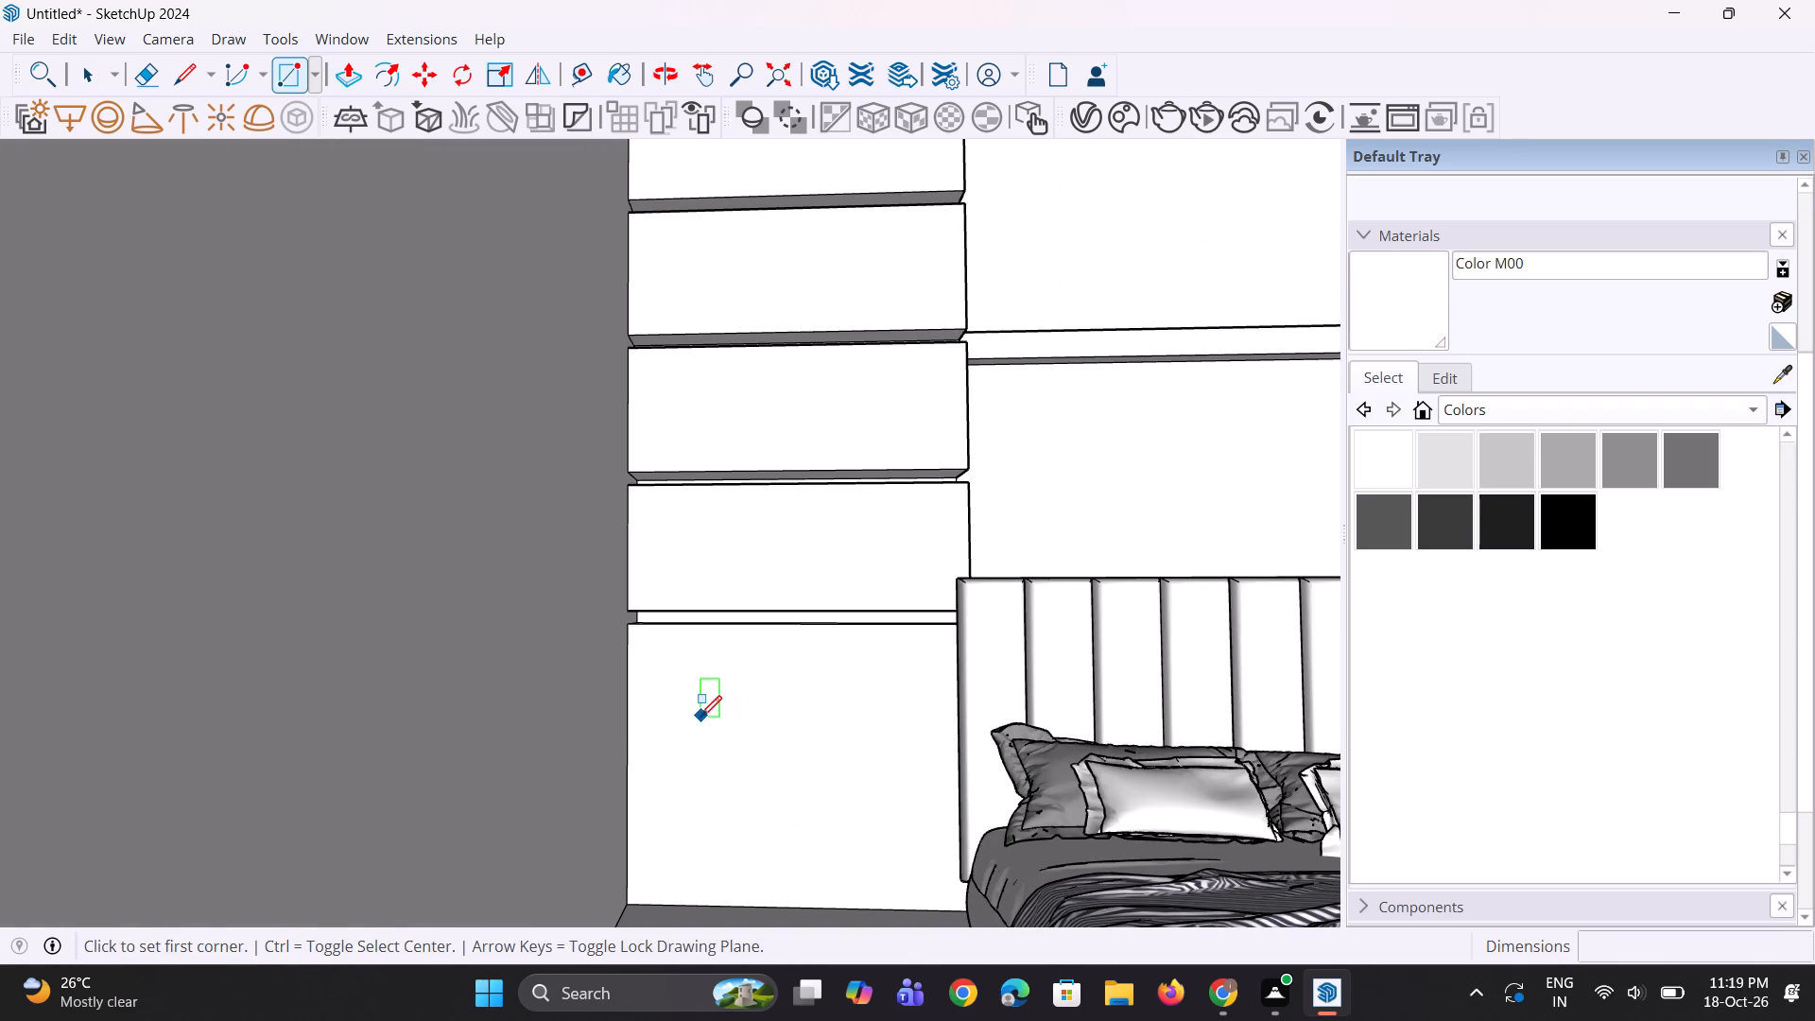
left_click(673, 689)
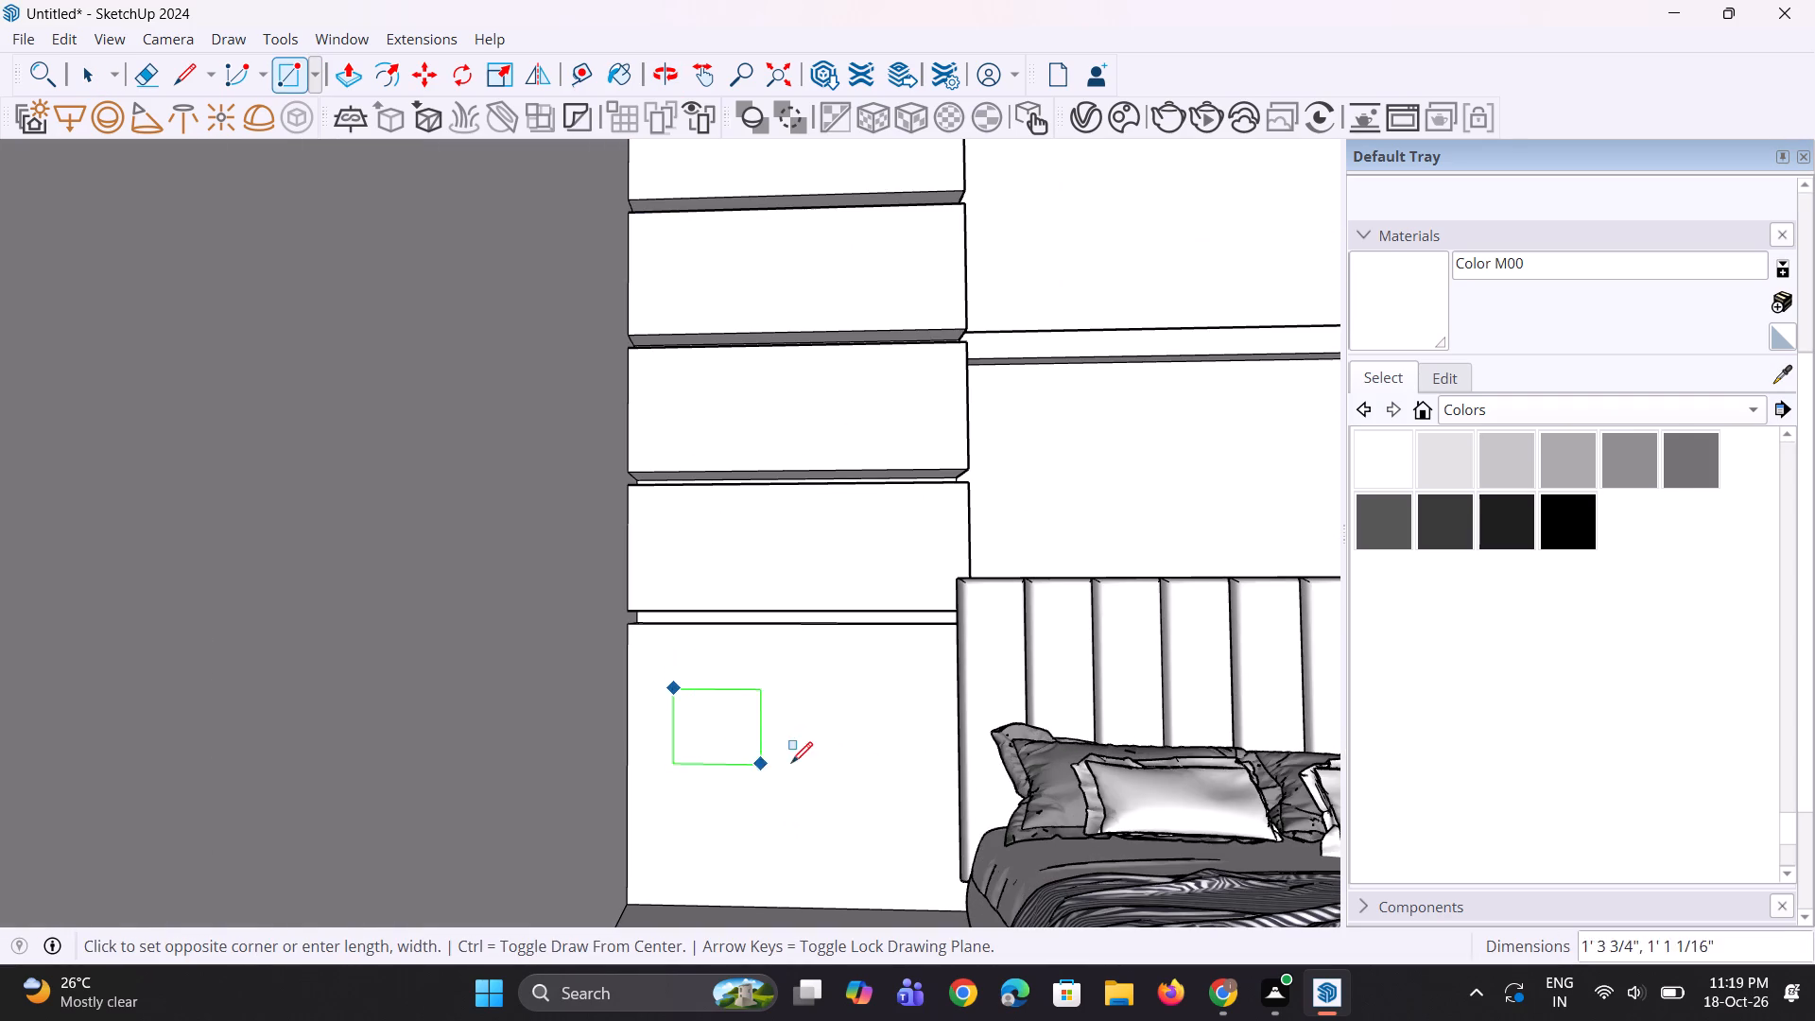
left_click(937, 745)
Pull the lower-panel rectangle out about 2' 4 1/2" from the column to form a floating bedside box.
middle_click_drag(962, 810, 907, 827)
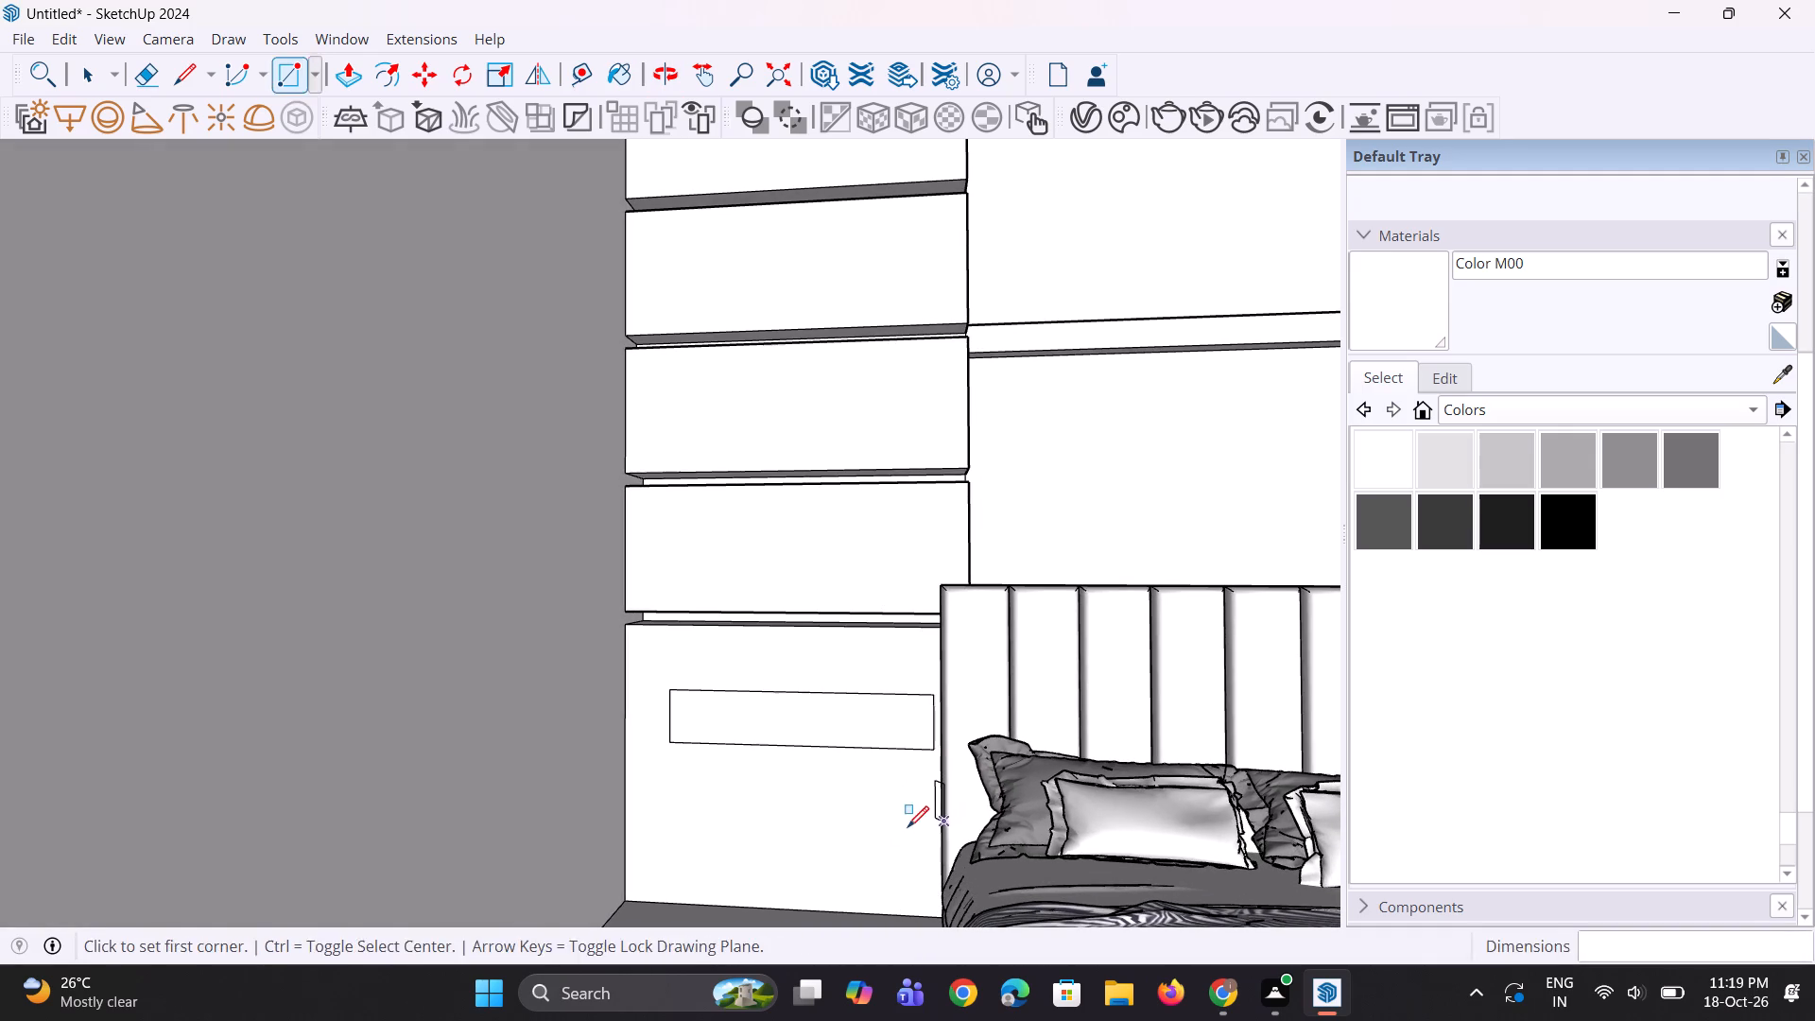
key("p")
left_click(889, 737)
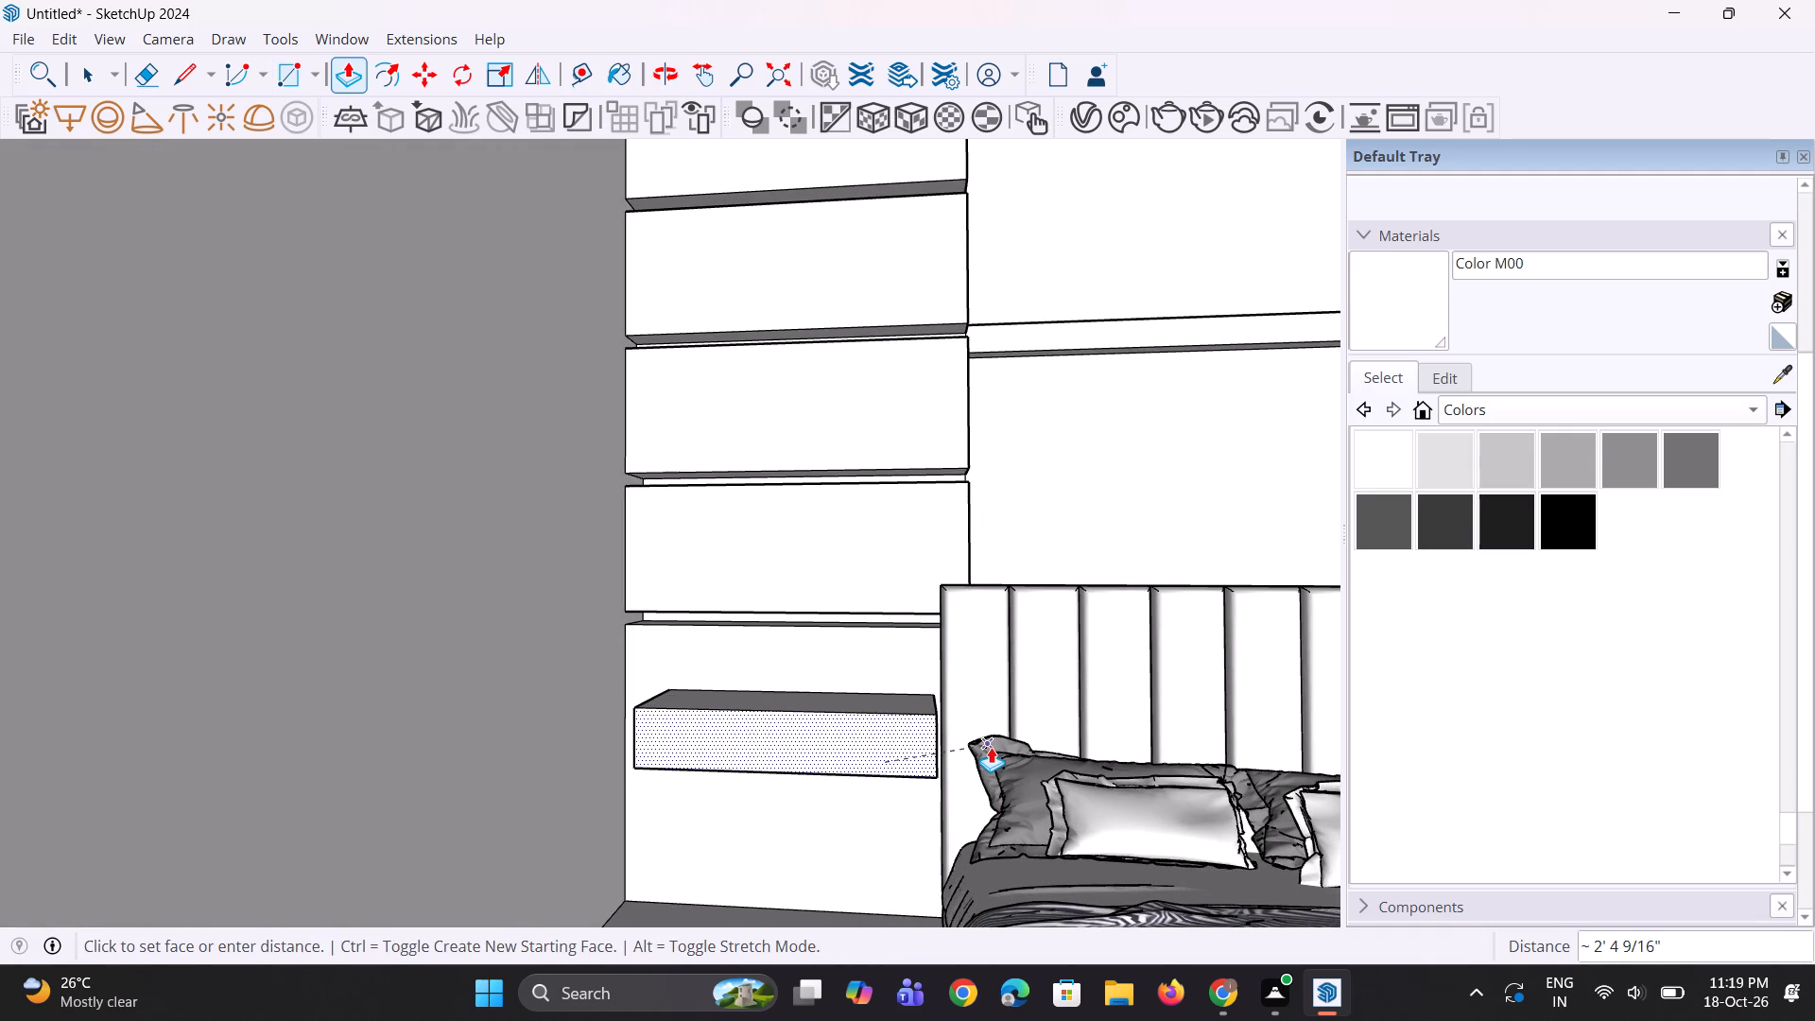
left_click(991, 747)
Push the front face of the bedside box back about 7 9/16" to reduce its depth.
scroll(932, 770, "up", 1)
middle_click_drag(930, 772, 926, 857)
left_click(875, 792)
left_click(877, 775)
middle_click_drag(887, 770, 940, 748)
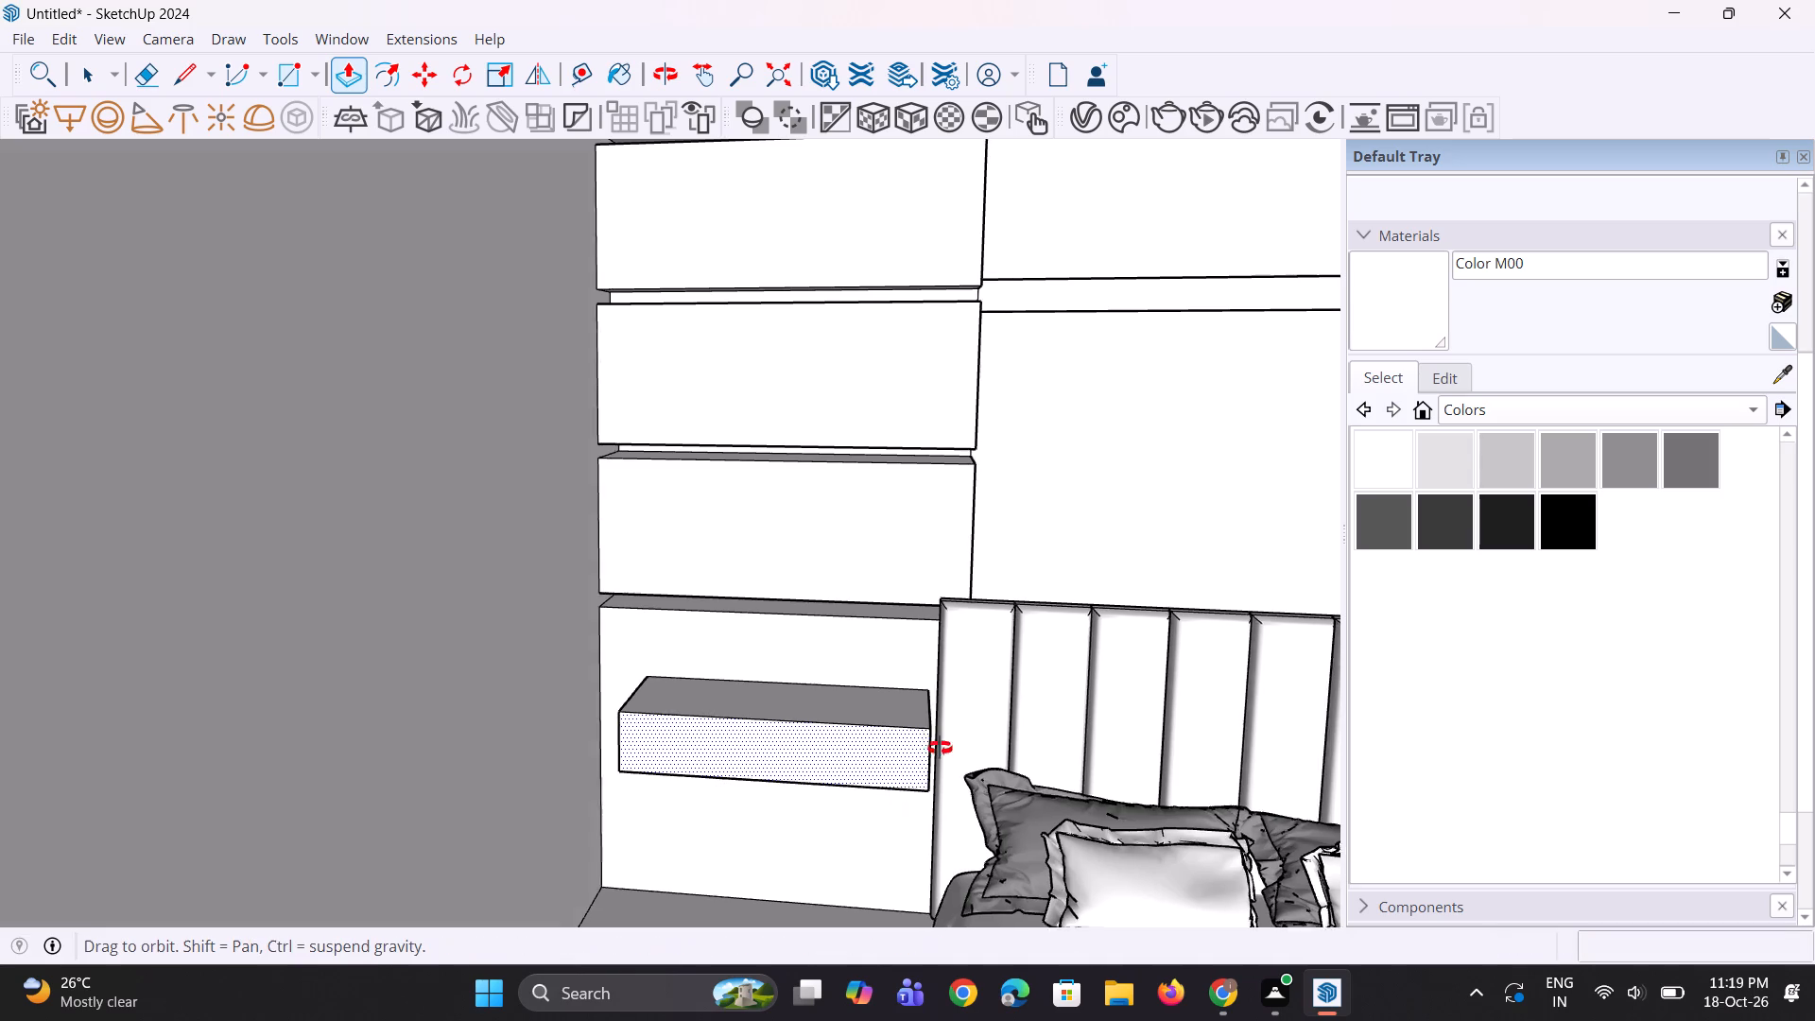
middle_click_drag(940, 748, 950, 736)
scroll(914, 722, "down", 9)
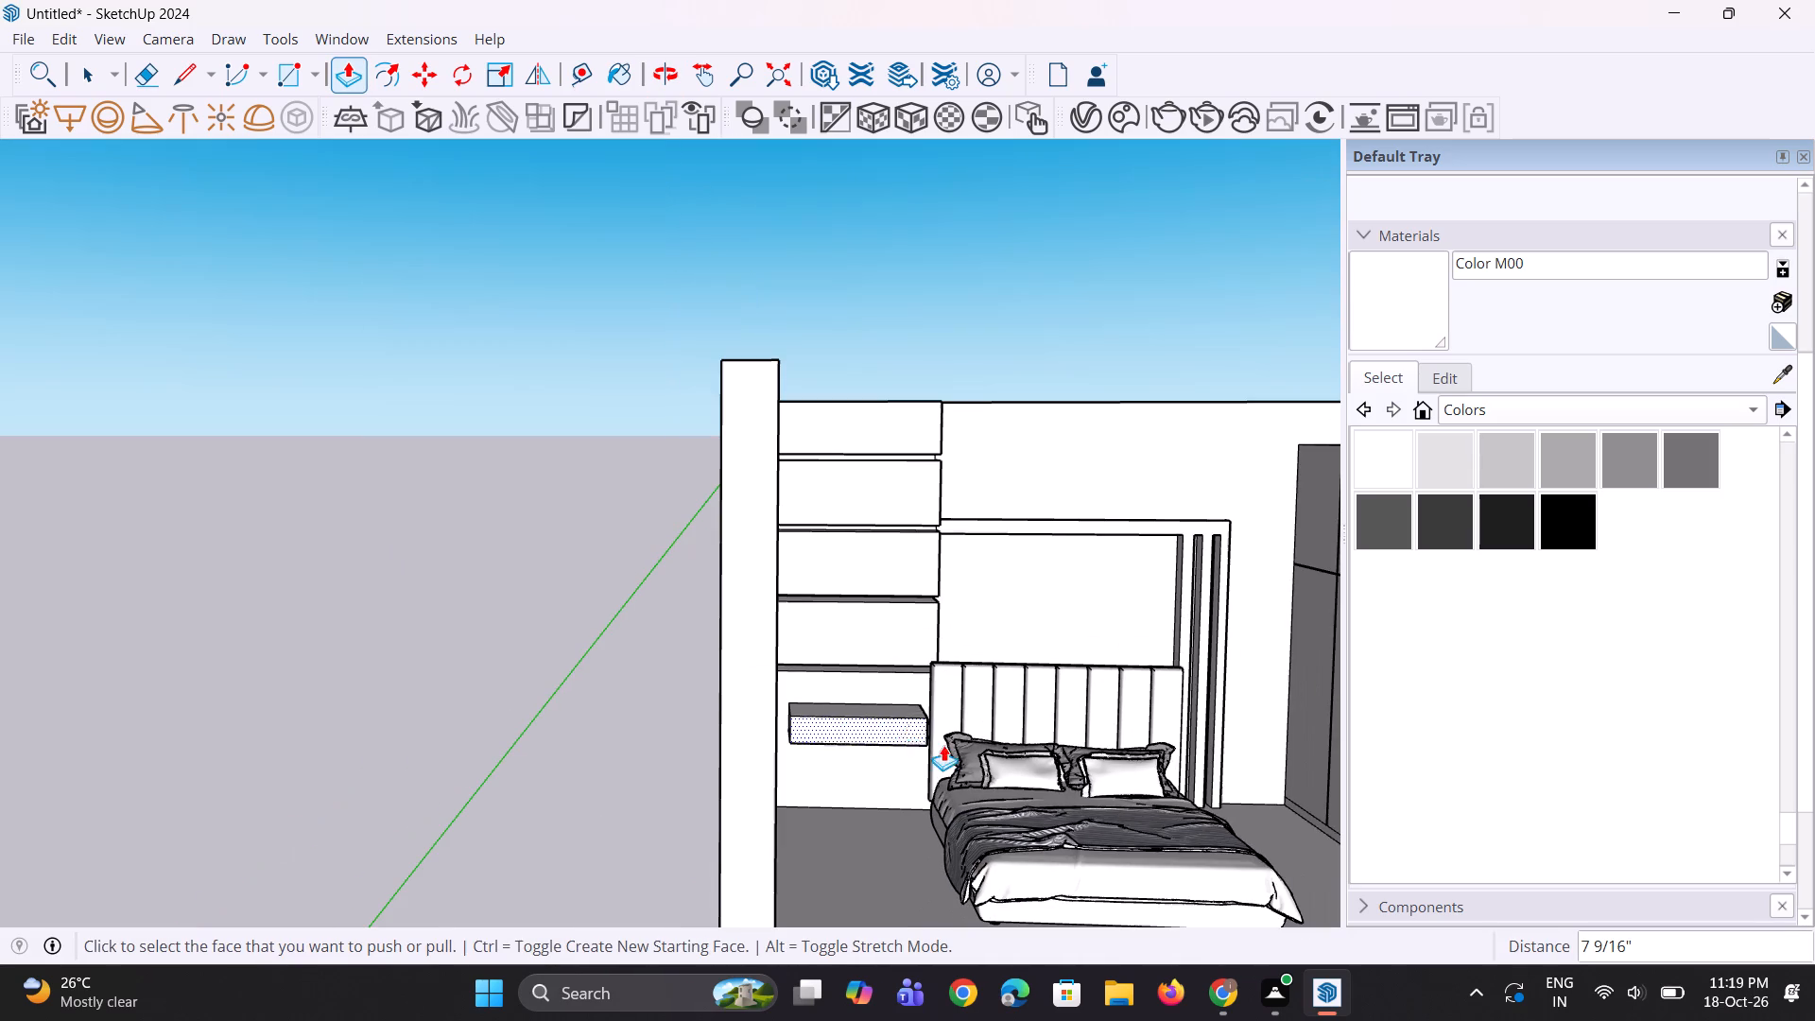
Move the bed sideways along the headboard wall toward the grooved column.
key("space")
left_click(1083, 797)
middle_click_drag(1135, 827, 1040, 878)
scroll(1035, 743, "down", 4)
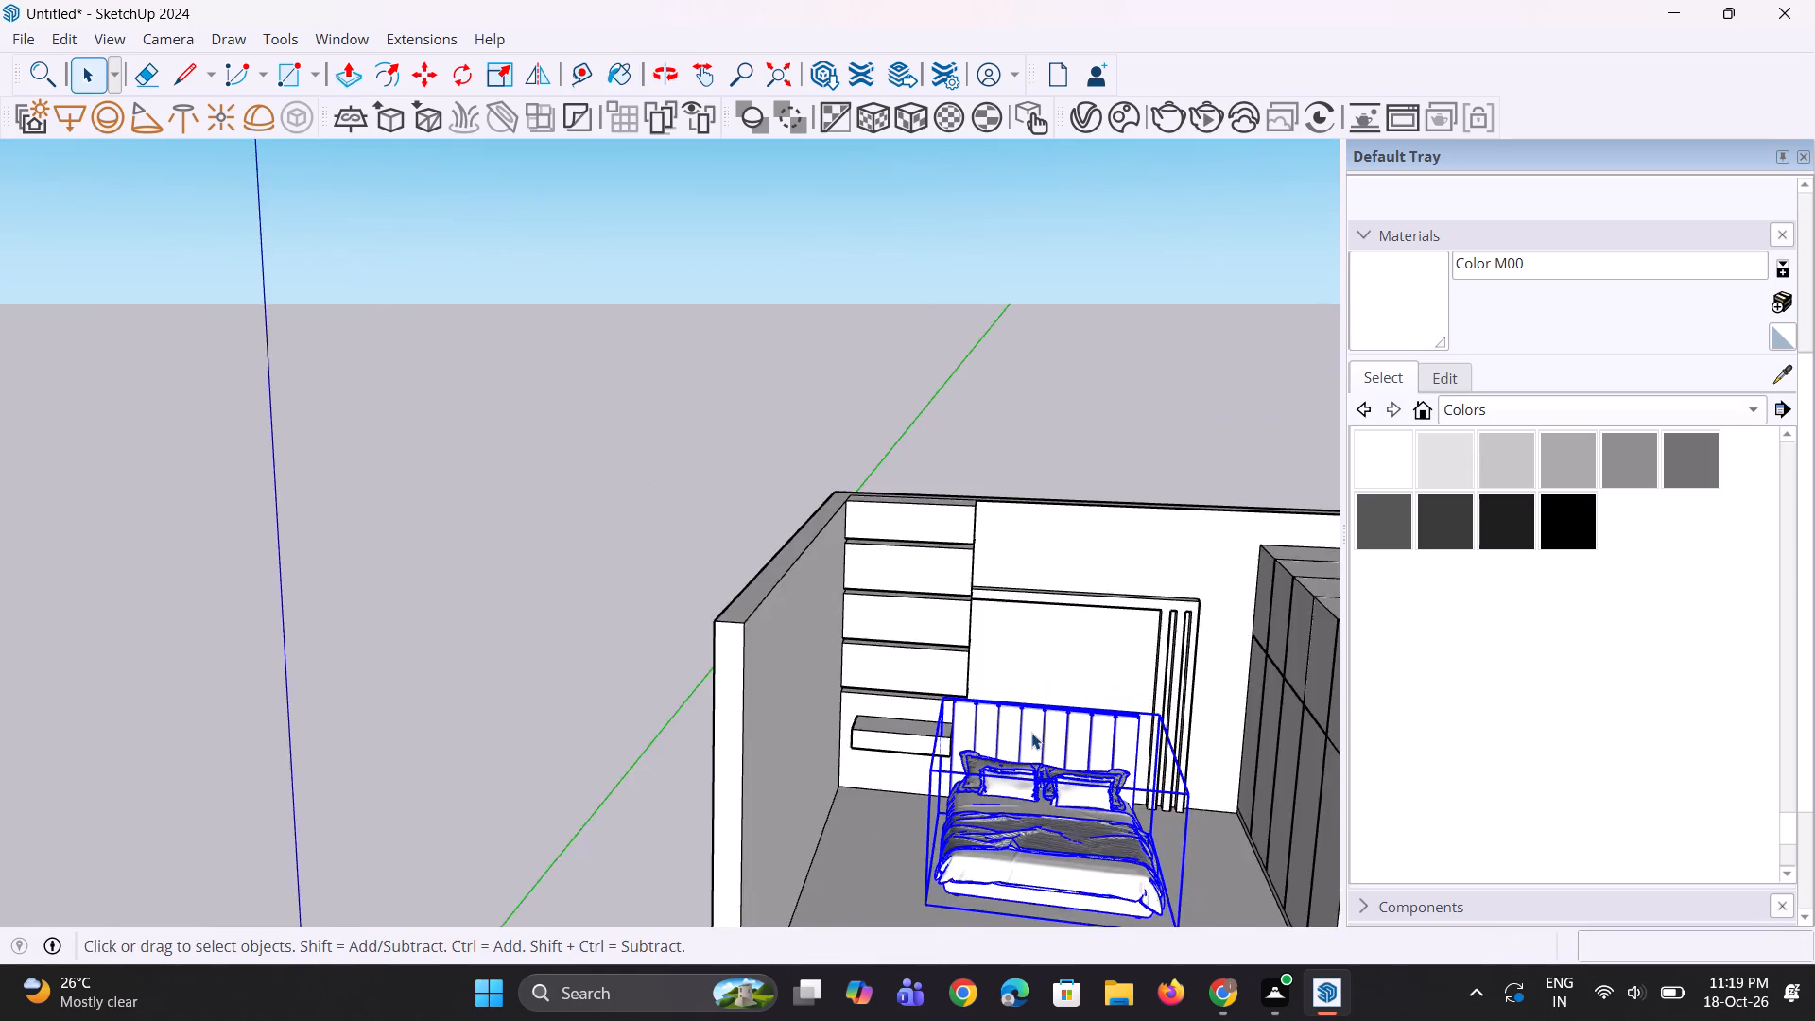
scroll(1031, 733, "down", 5)
scroll(956, 791, "up", 3)
key("m")
scroll(995, 856, "up", 2)
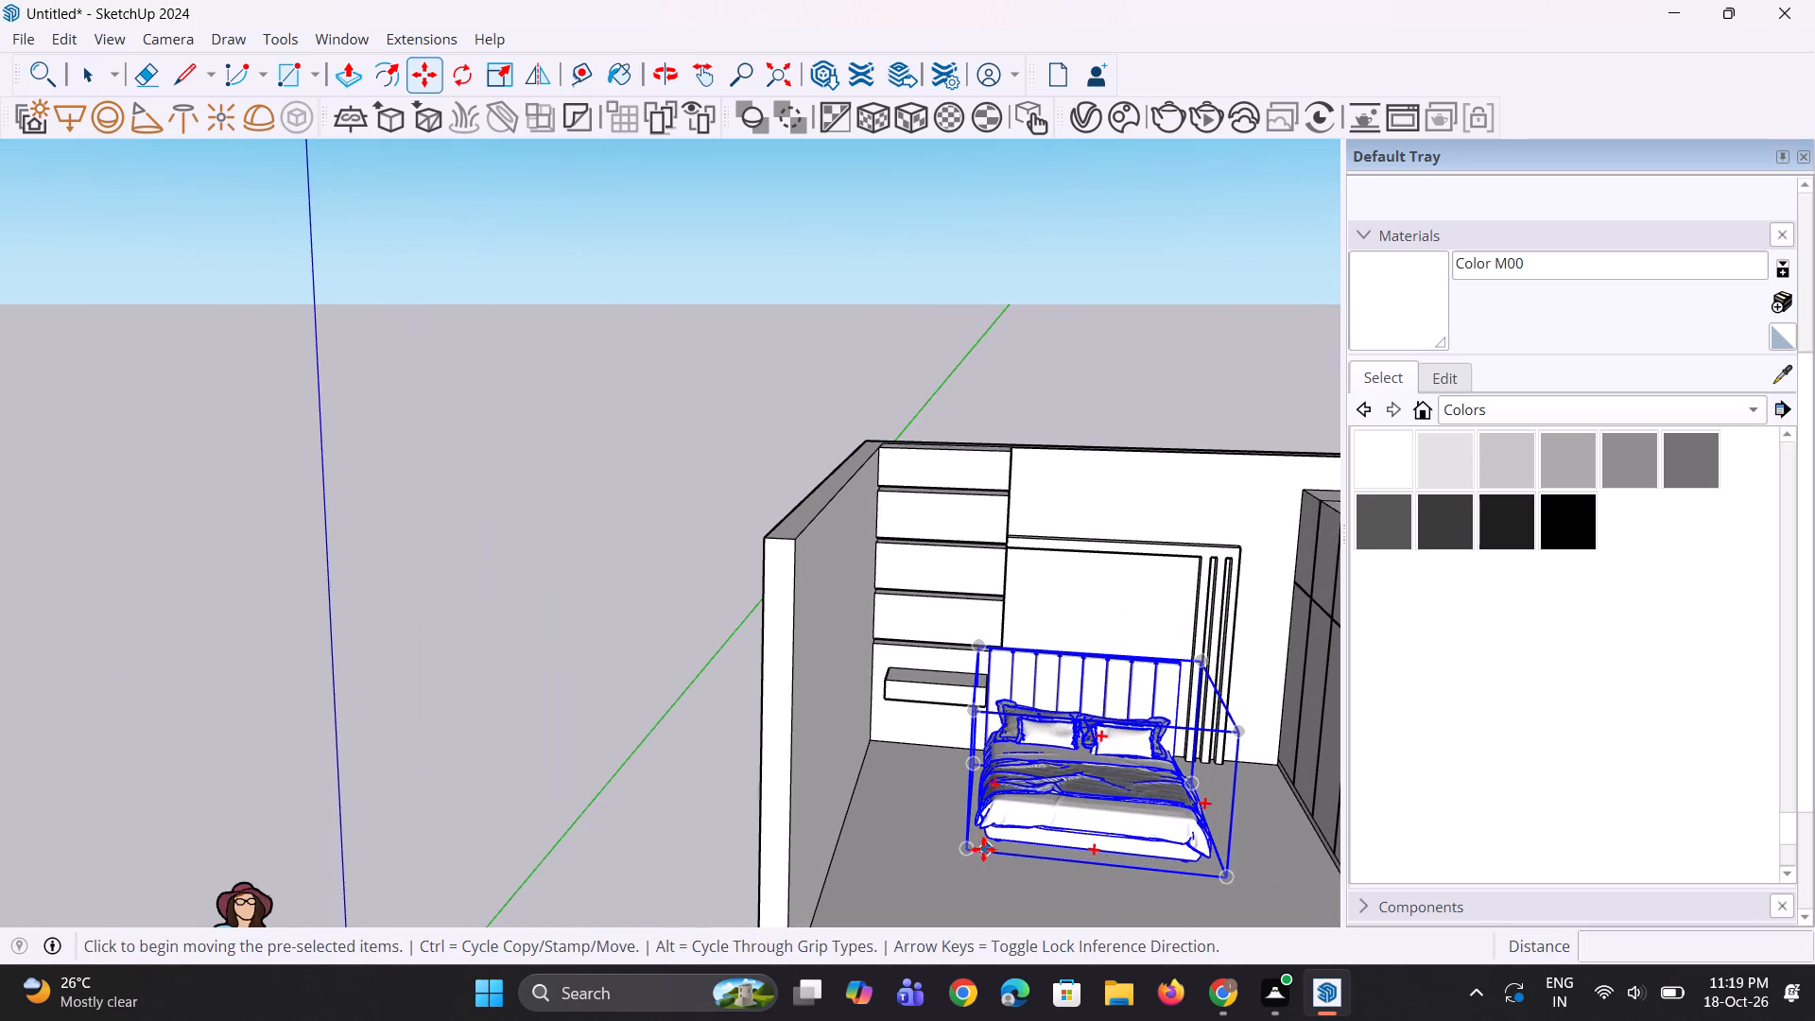
left_click(975, 851)
left_click(986, 852)
middle_click_drag(1109, 853, 1014, 829)
scroll(1029, 795, "down", 5)
middle_click_drag(1024, 831, 1122, 838)
scroll(965, 848, "up", 7)
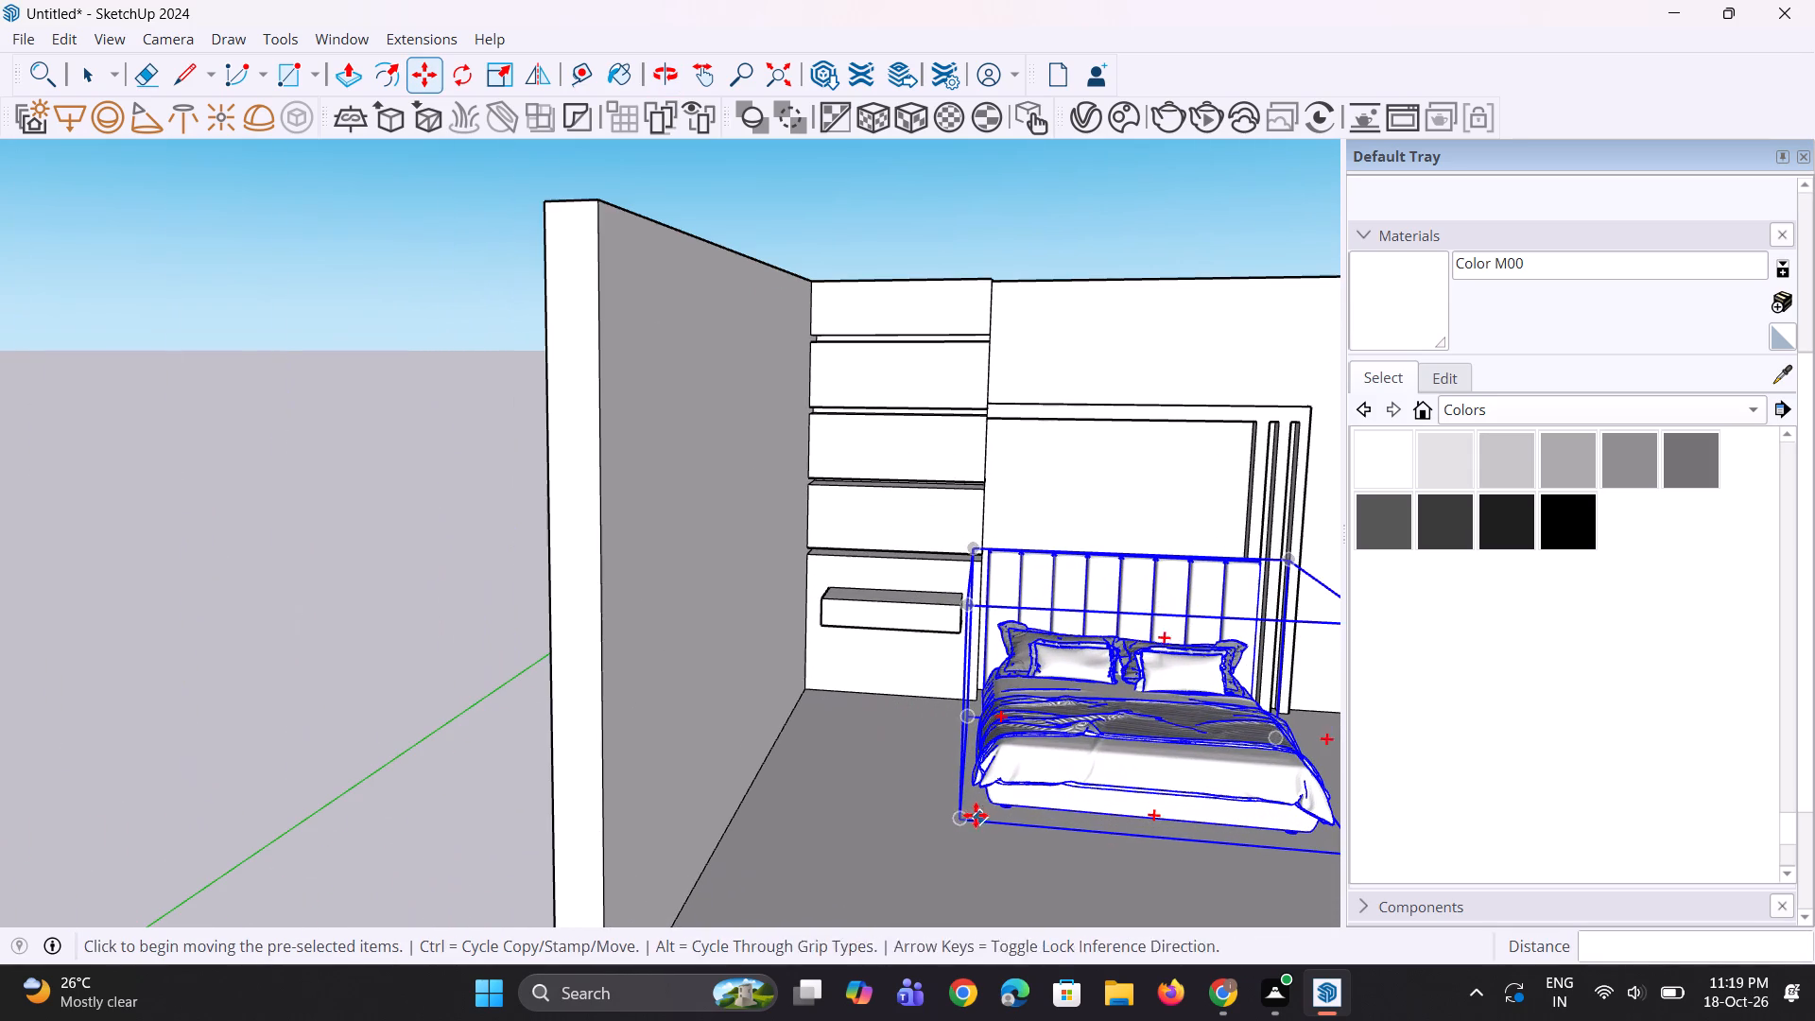
left_click(962, 820)
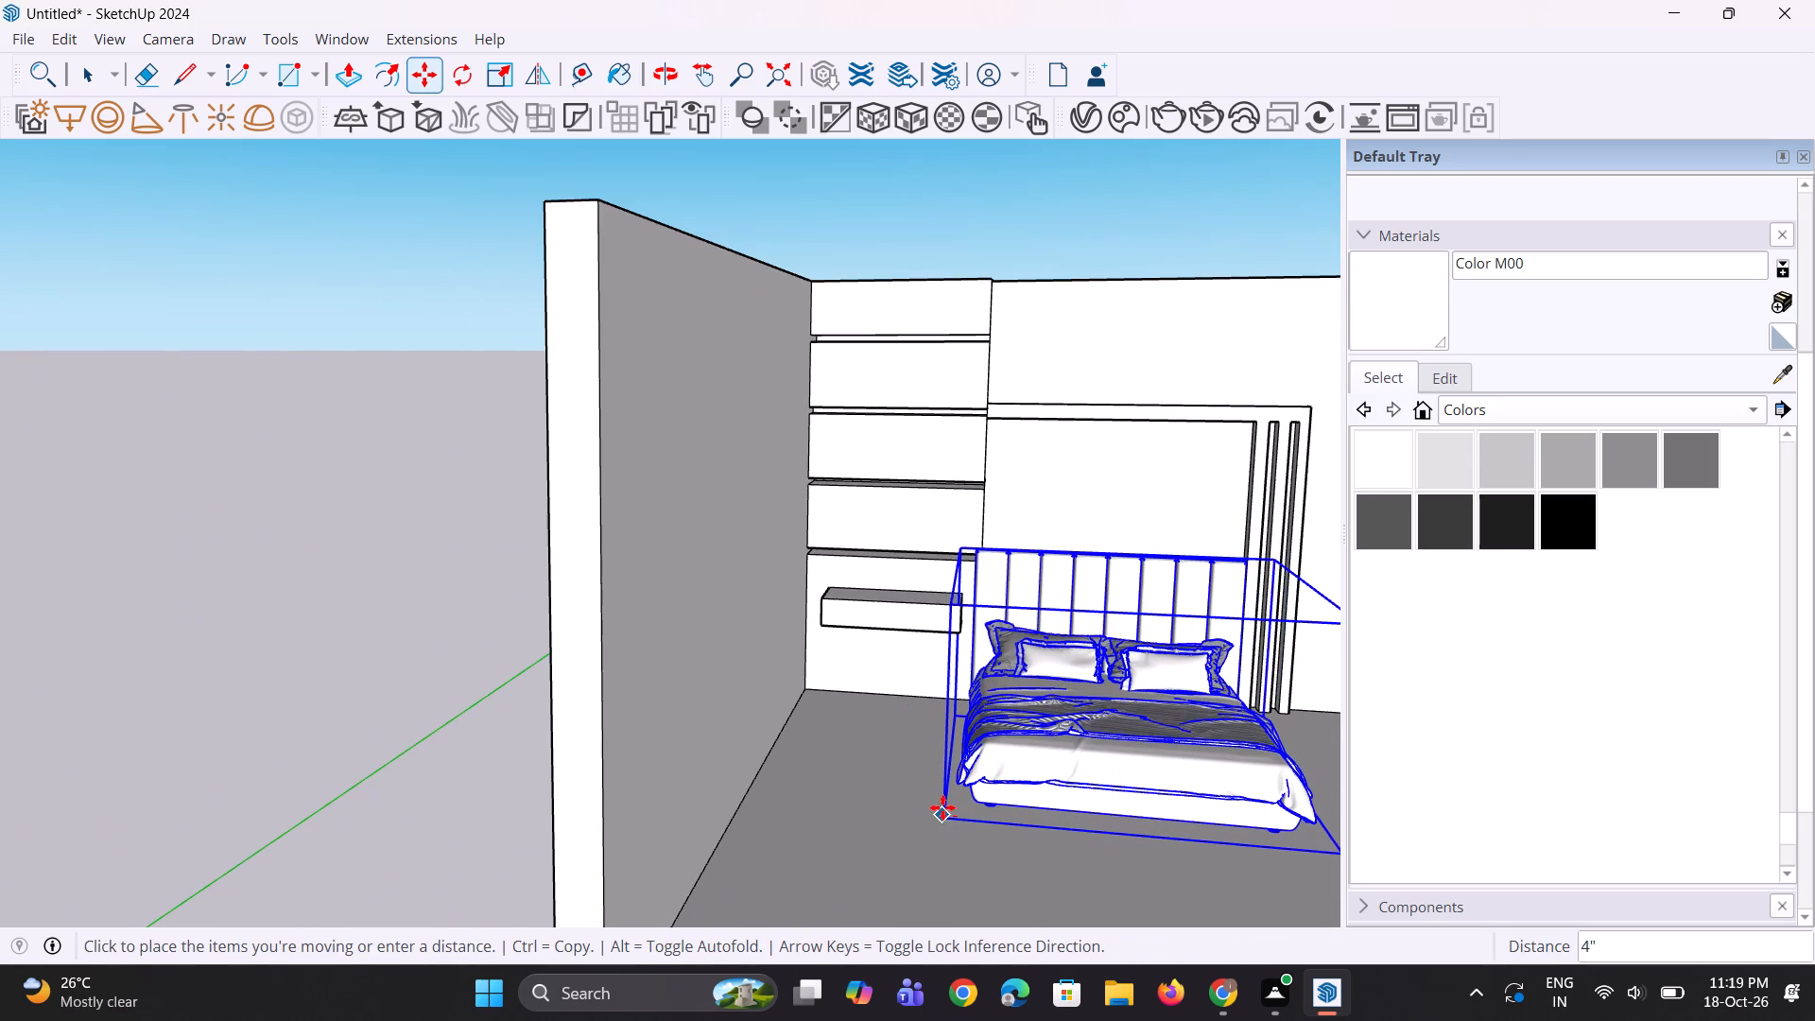
left_click(929, 807)
Move the bed about 1' 1" back toward the headboard wall.
middle_click_drag(1100, 770, 912, 863)
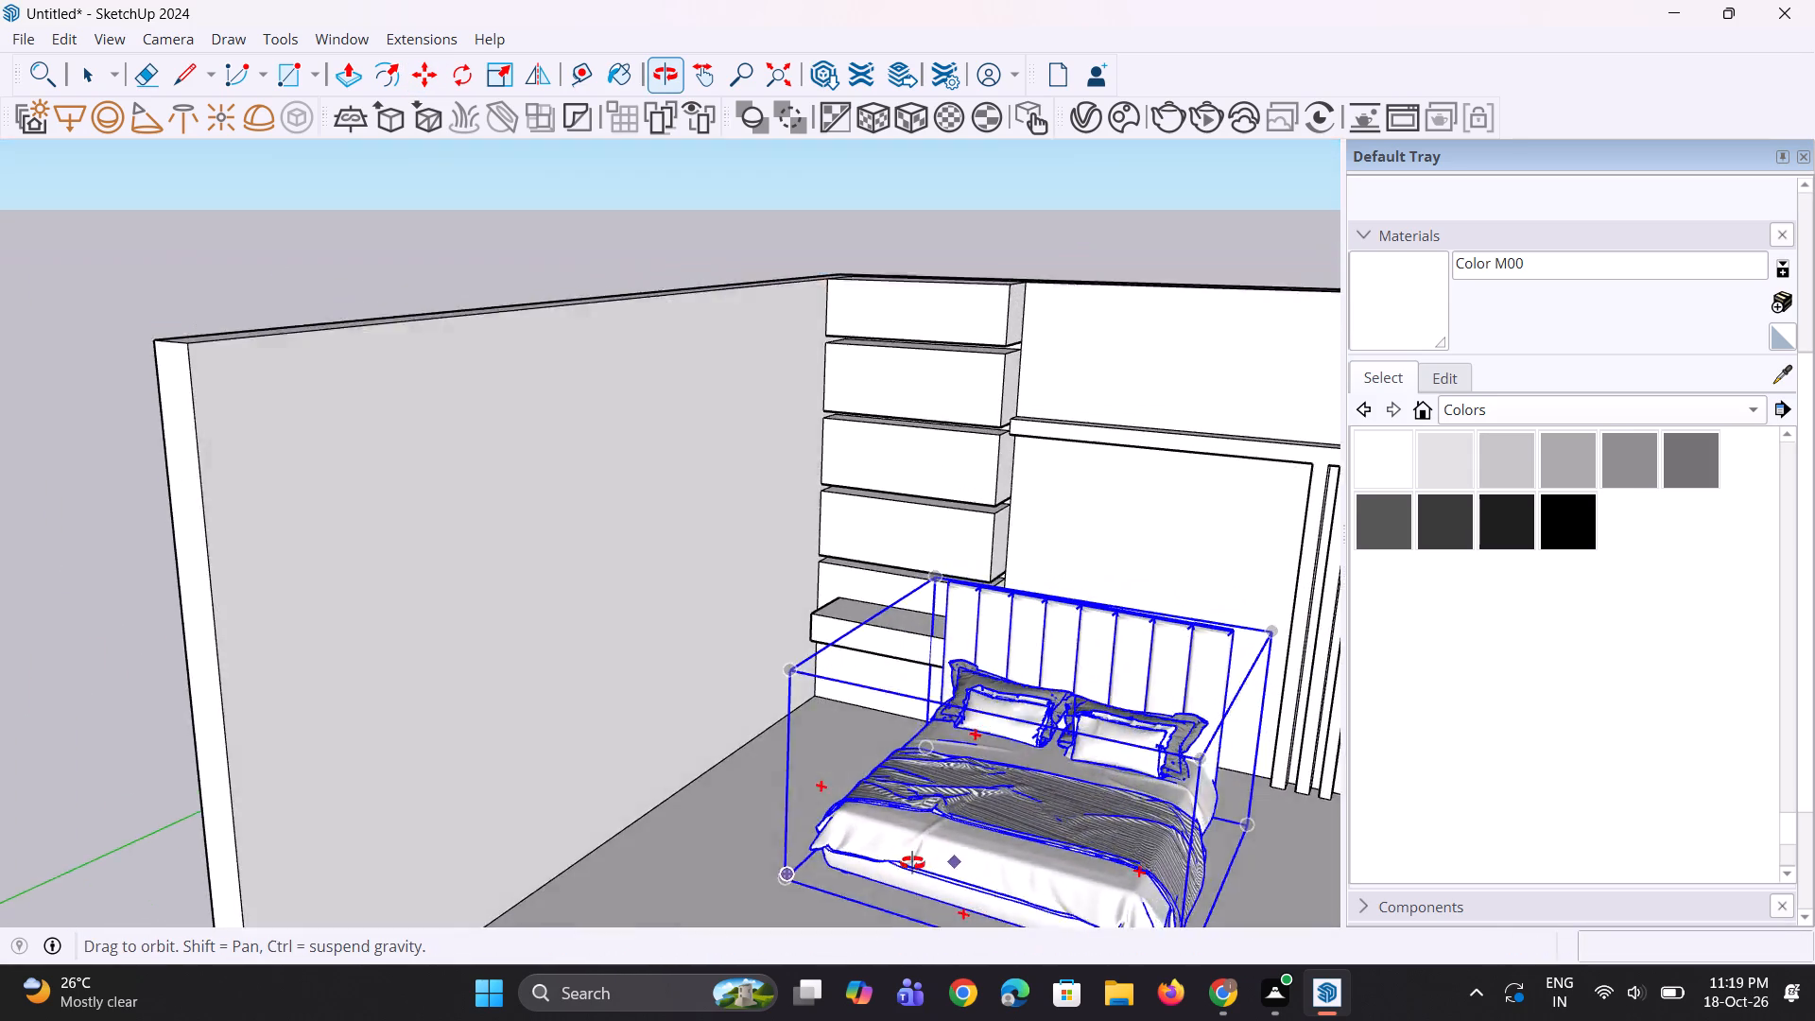
middle_click_drag(912, 863, 917, 844)
scroll(968, 756, "down", 6)
middle_click_drag(788, 809, 956, 841)
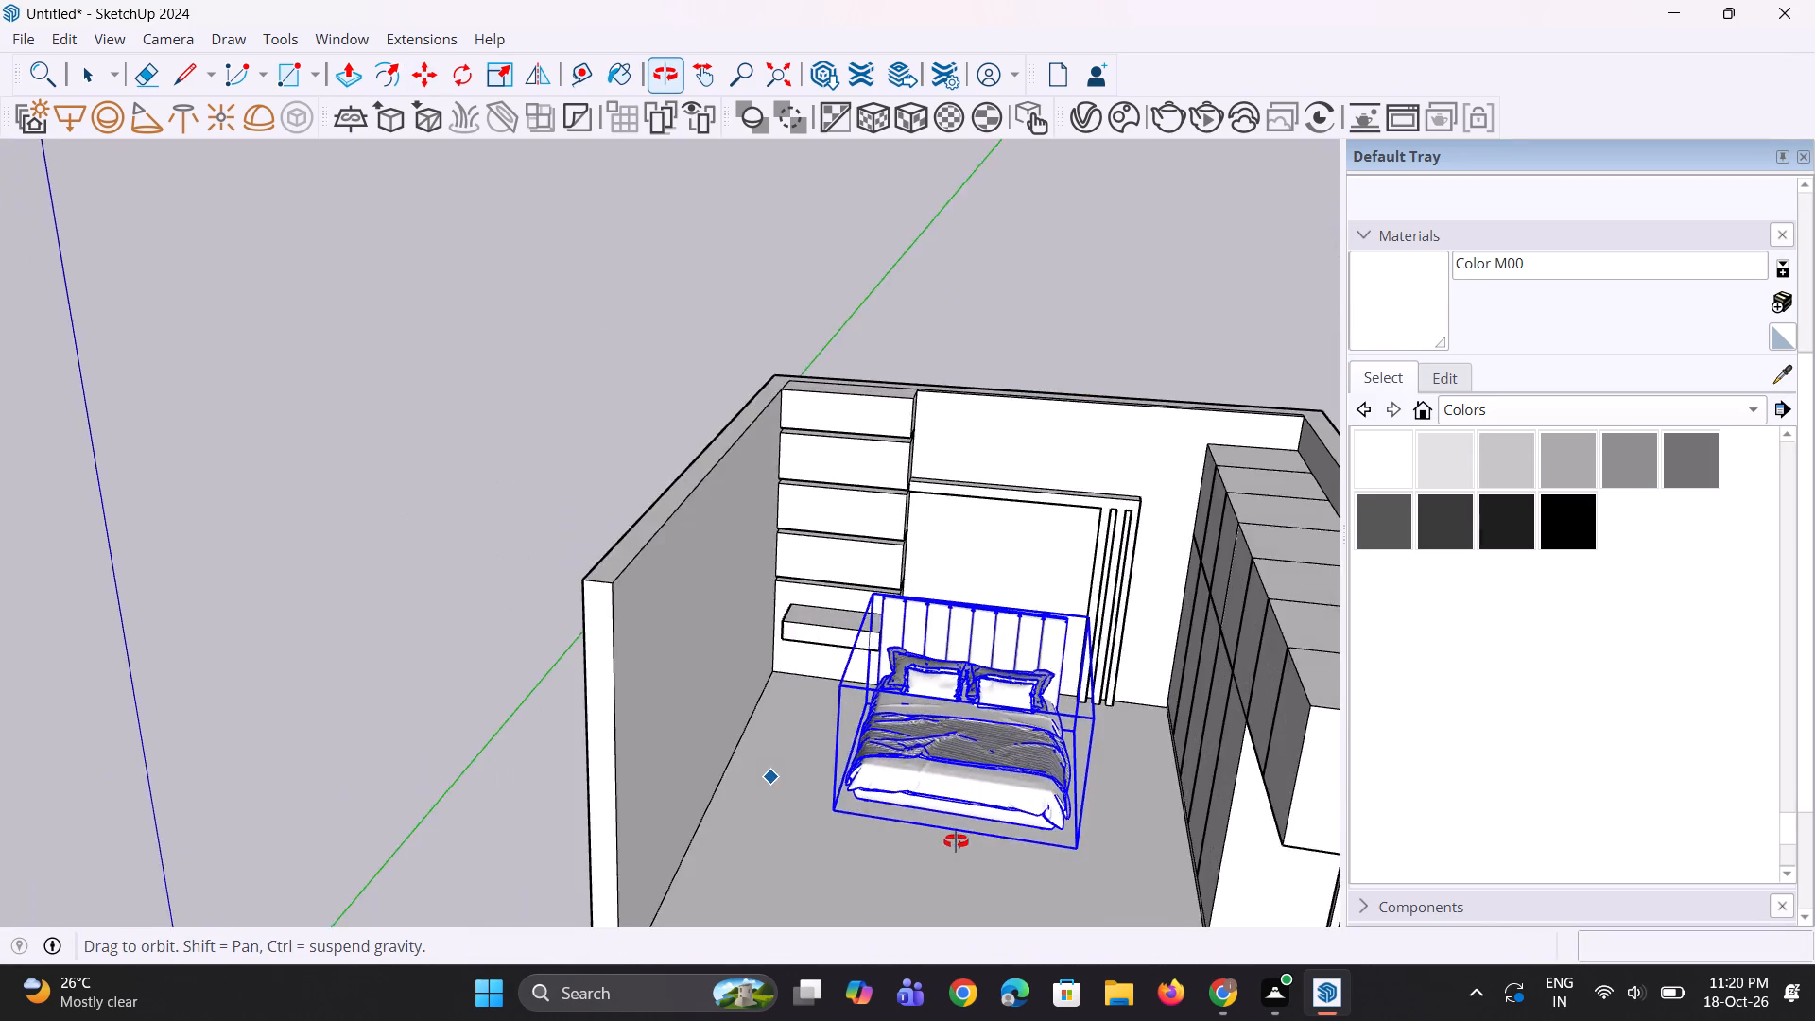
middle_click_drag(956, 841, 1039, 780)
scroll(1042, 835, "up", 3)
left_click(1088, 828)
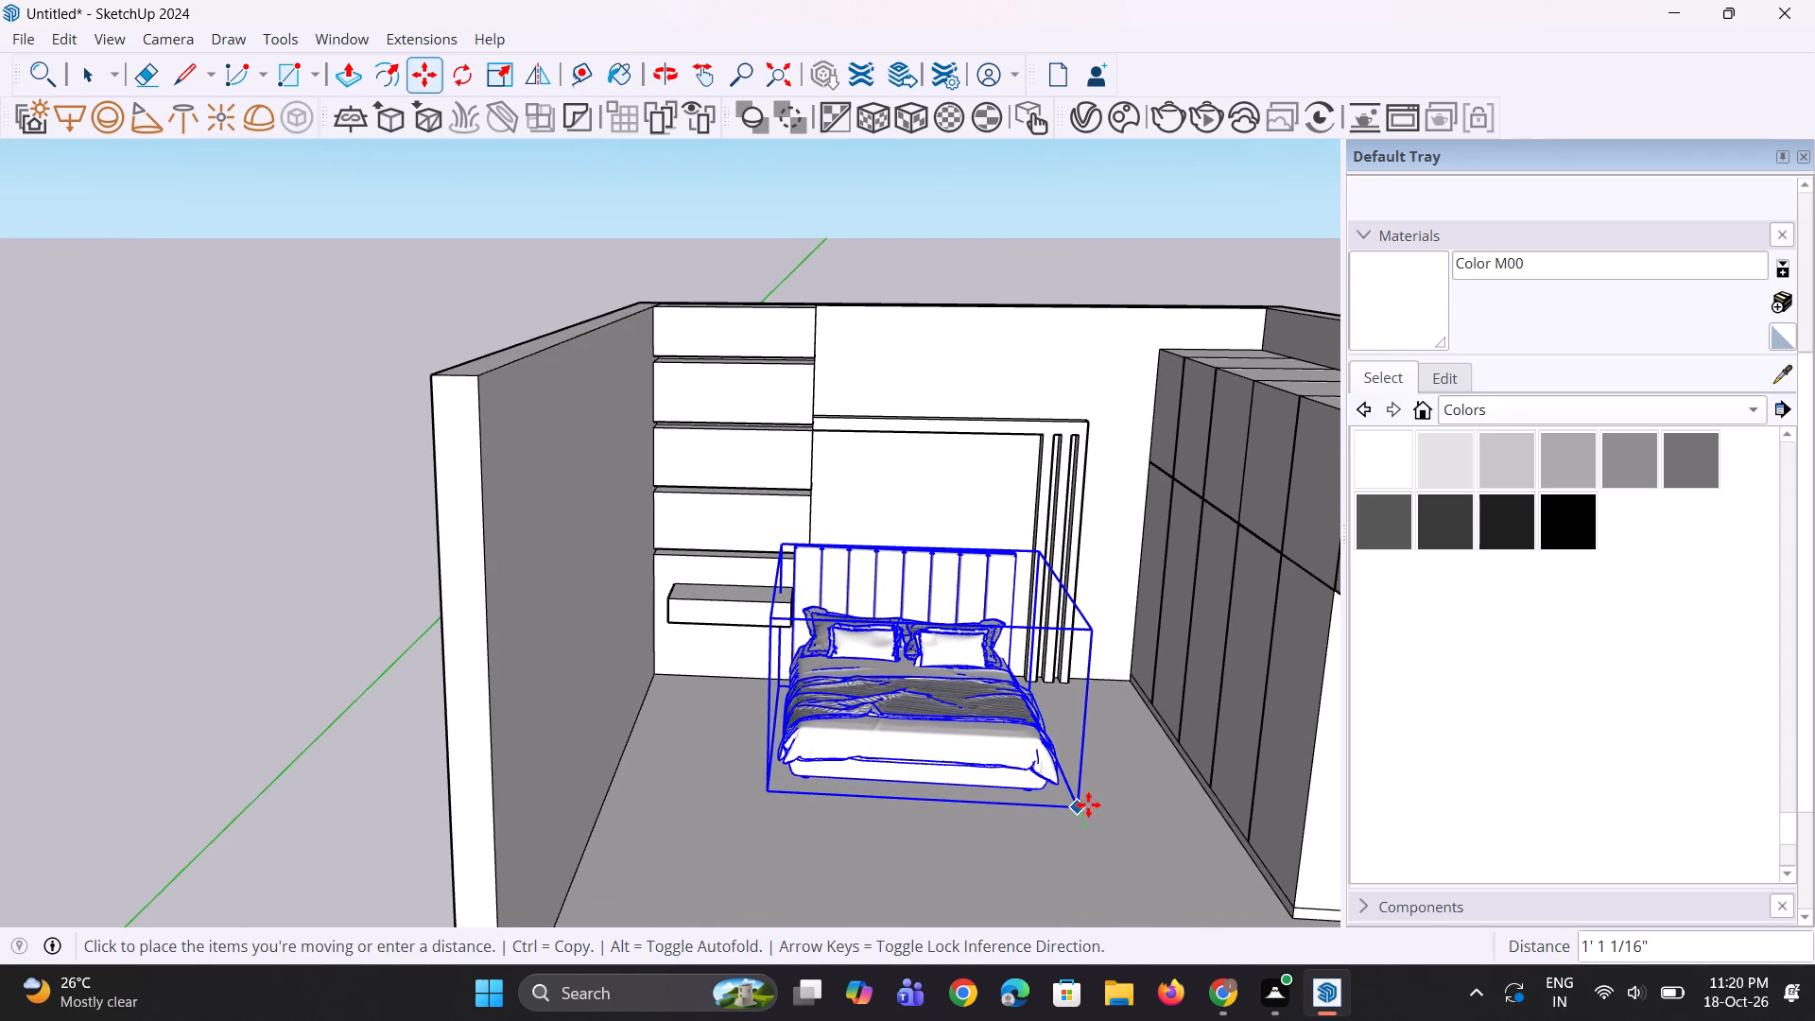
left_click(1088, 805)
middle_click_drag(727, 851, 772, 922)
key("space")
key("space")
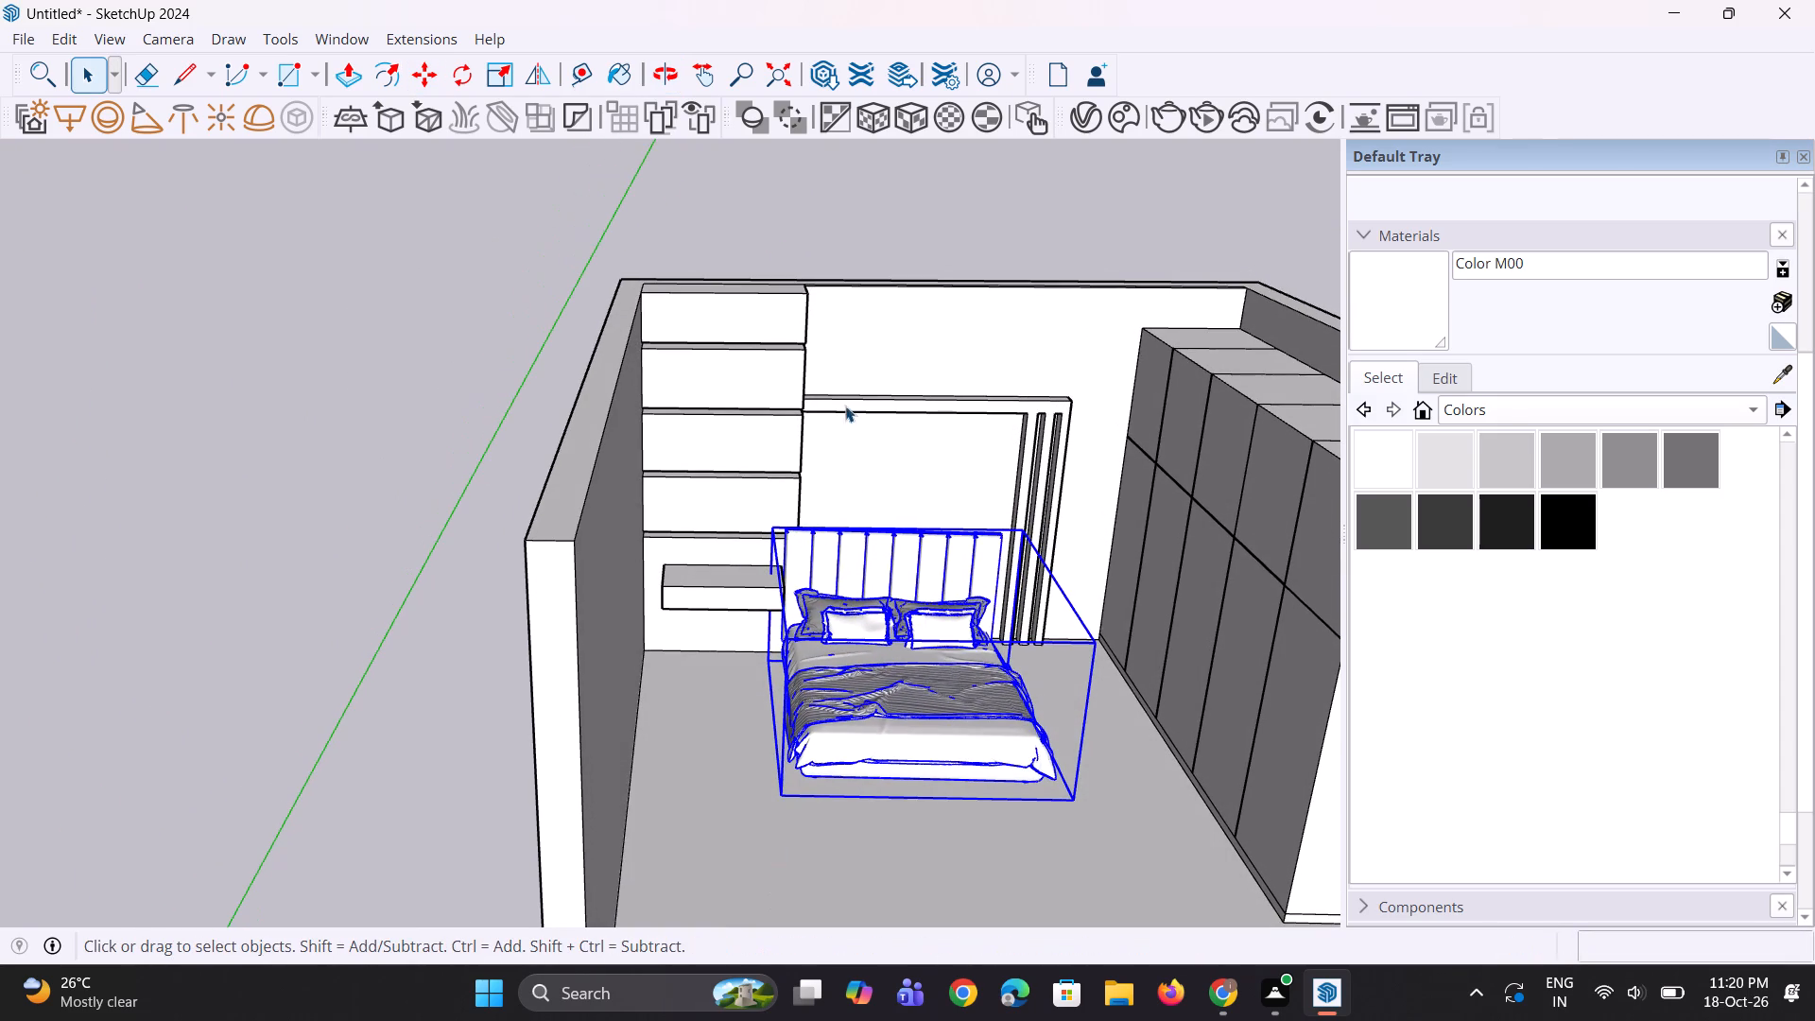
left_click(955, 246)
Shift the bed about 2 9/16" sideways, away from the bedside box and toward the vertical slats.
scroll(980, 675, "down", 4)
scroll(980, 685, "up", 1)
middle_click_drag(964, 703, 942, 718)
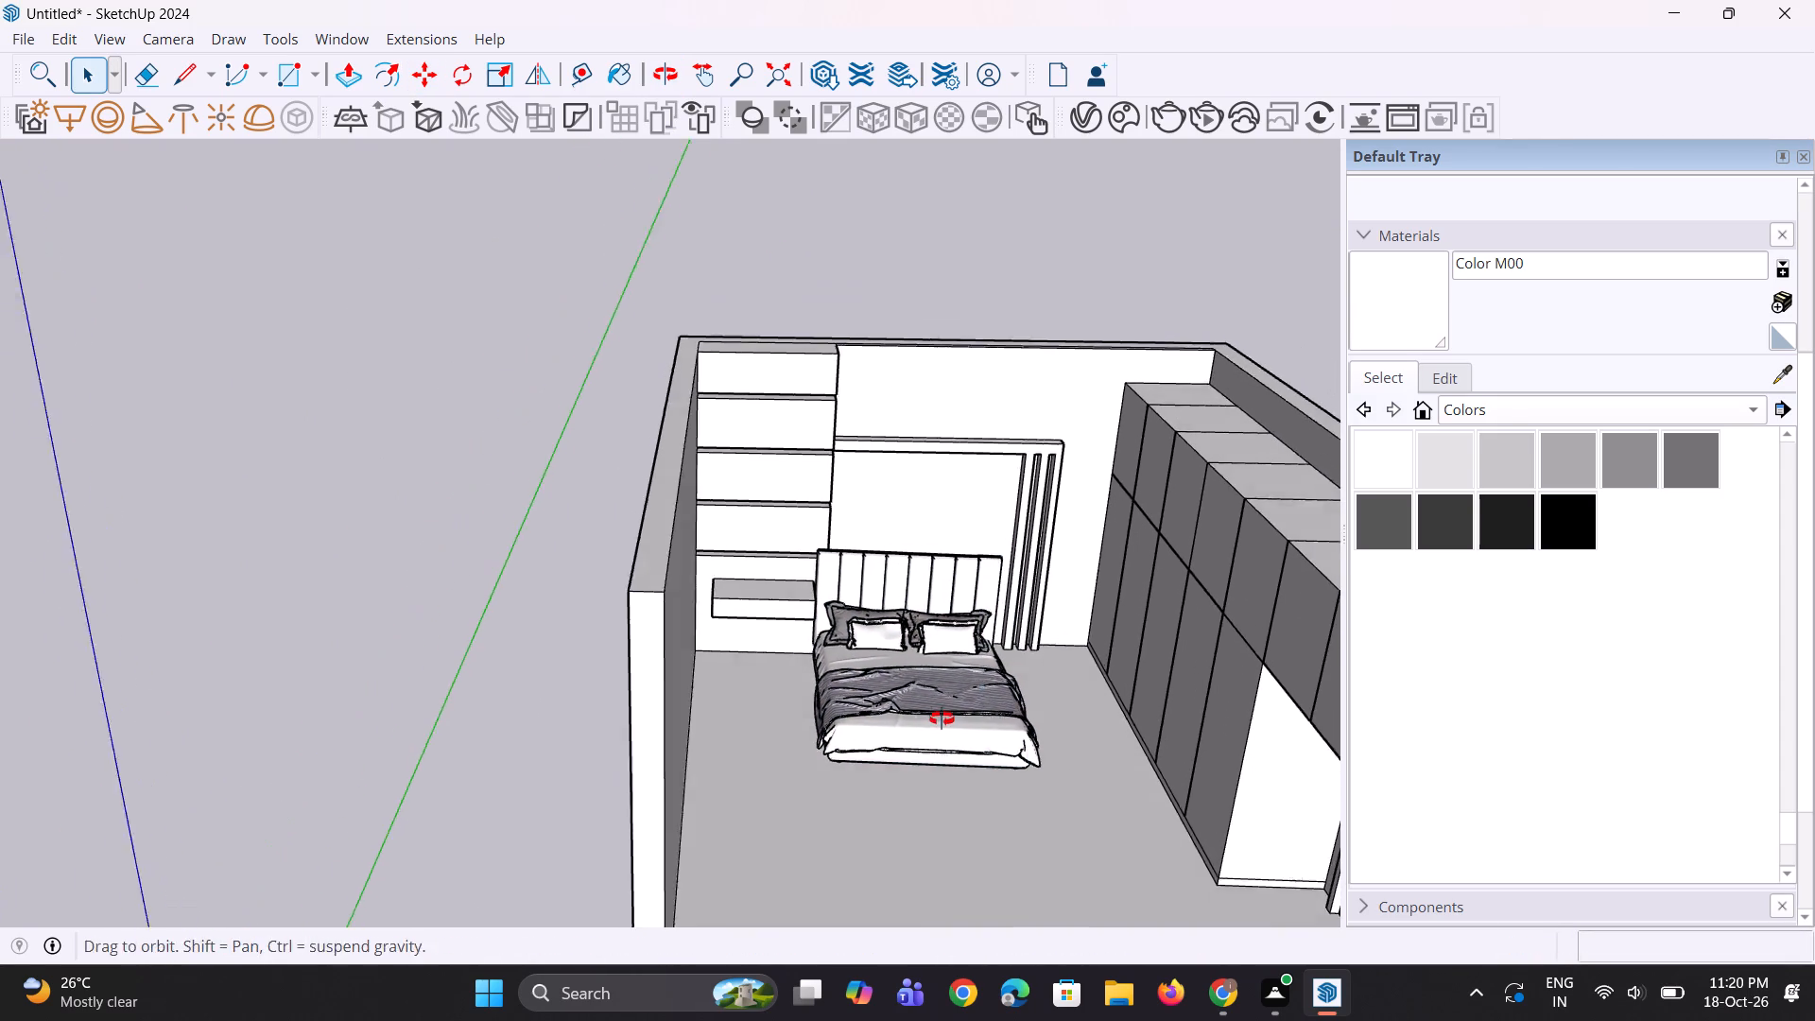
middle_click_drag(942, 718, 925, 721)
left_click(908, 721)
scroll(1032, 759, "up", 5)
left_click(1024, 749)
key("m")
scroll(997, 607, "up", 5)
left_click(976, 608)
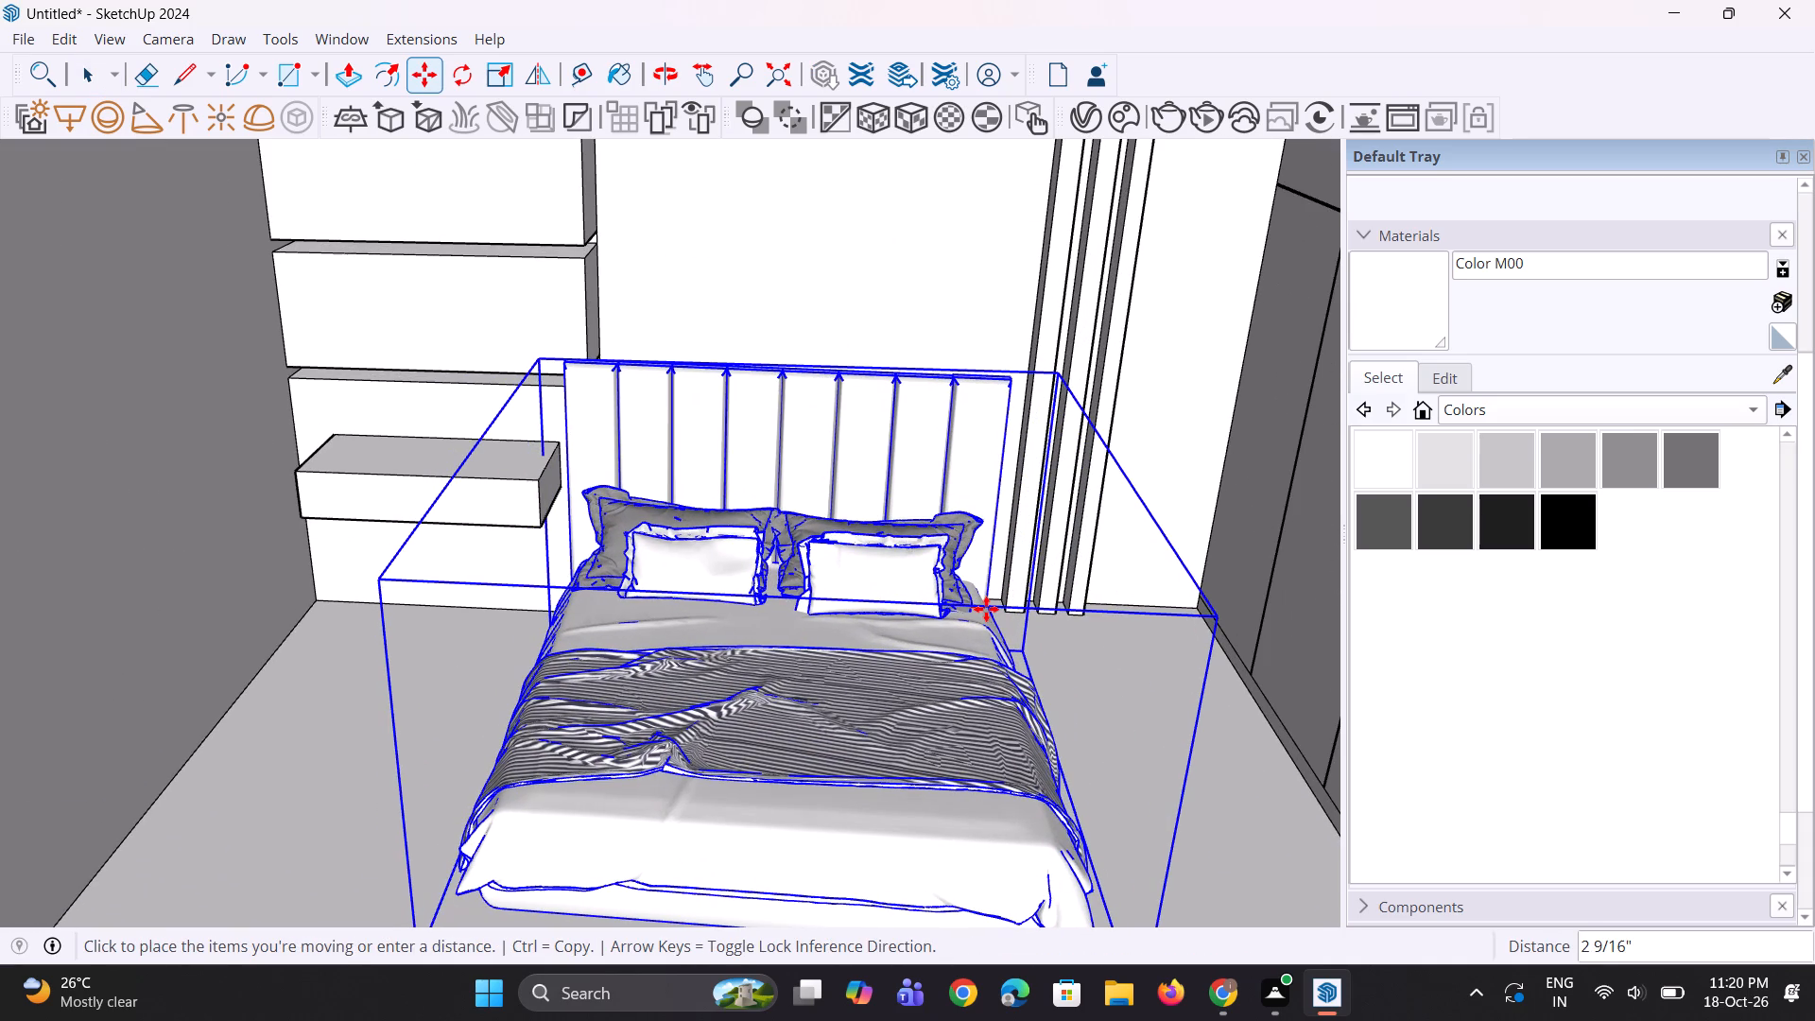
left_click(986, 609)
scroll(1002, 652, "down", 11)
key("space")
key("space")
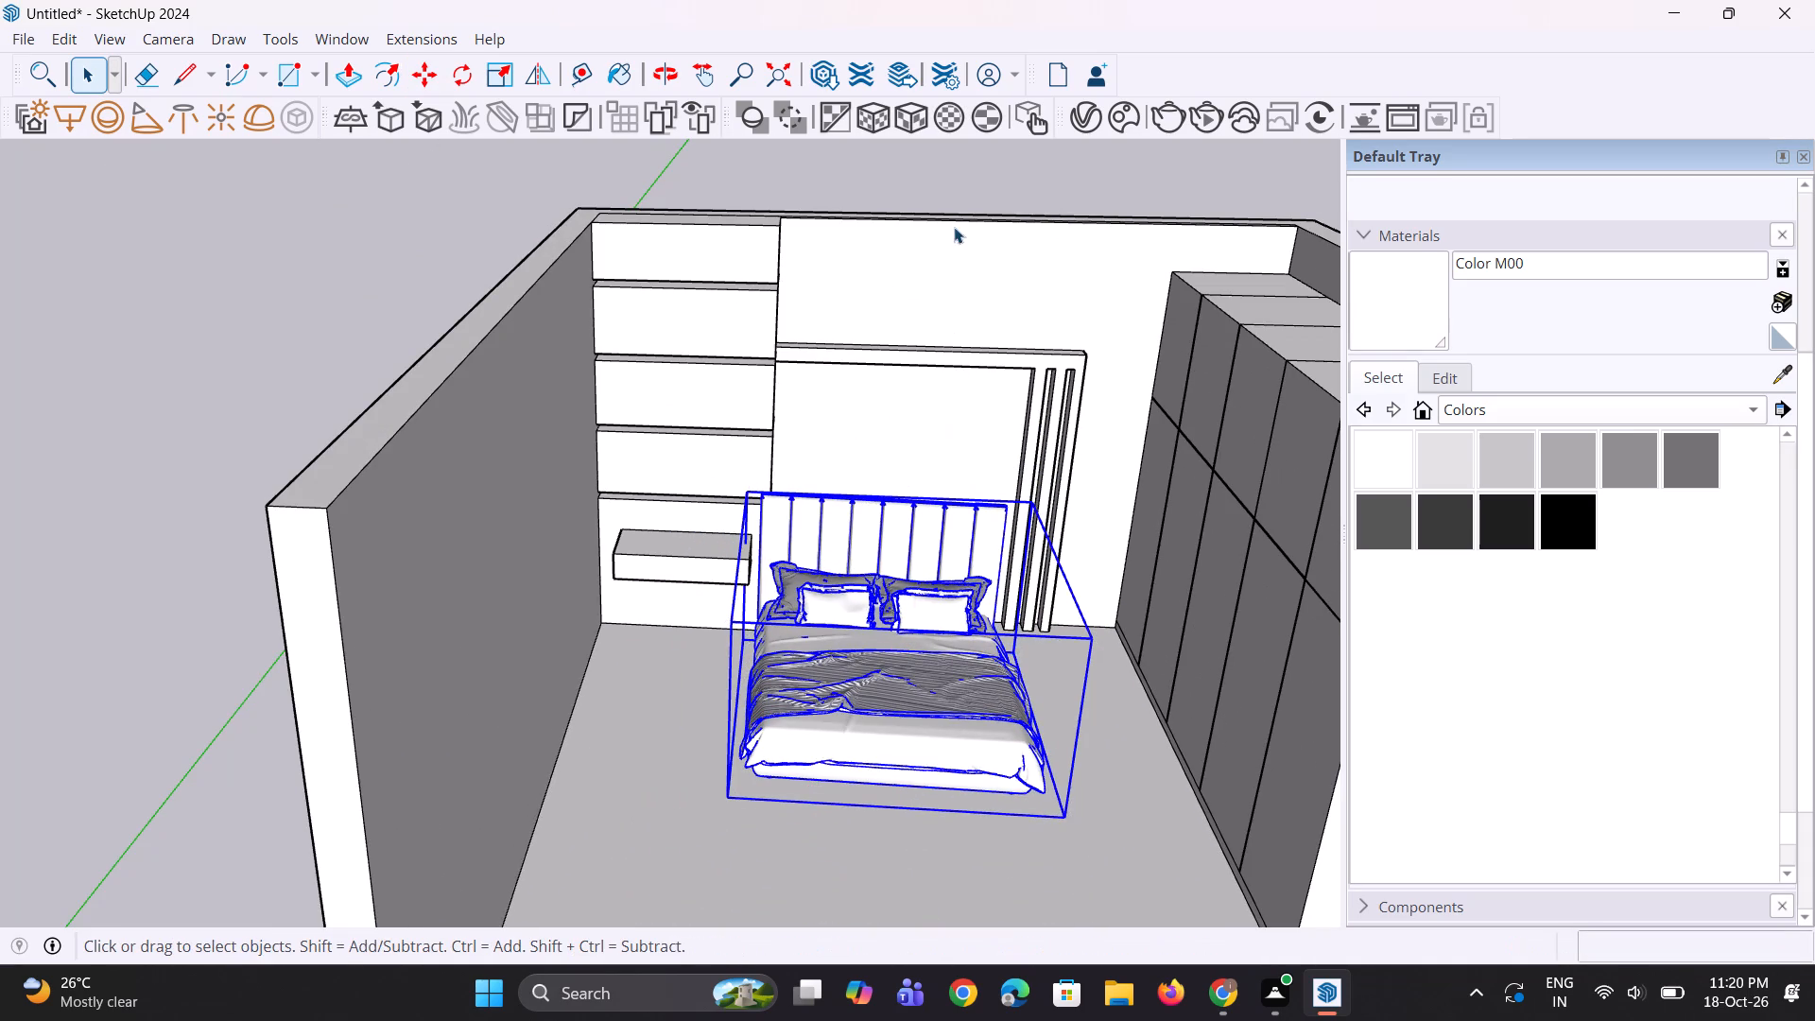
left_click(954, 173)
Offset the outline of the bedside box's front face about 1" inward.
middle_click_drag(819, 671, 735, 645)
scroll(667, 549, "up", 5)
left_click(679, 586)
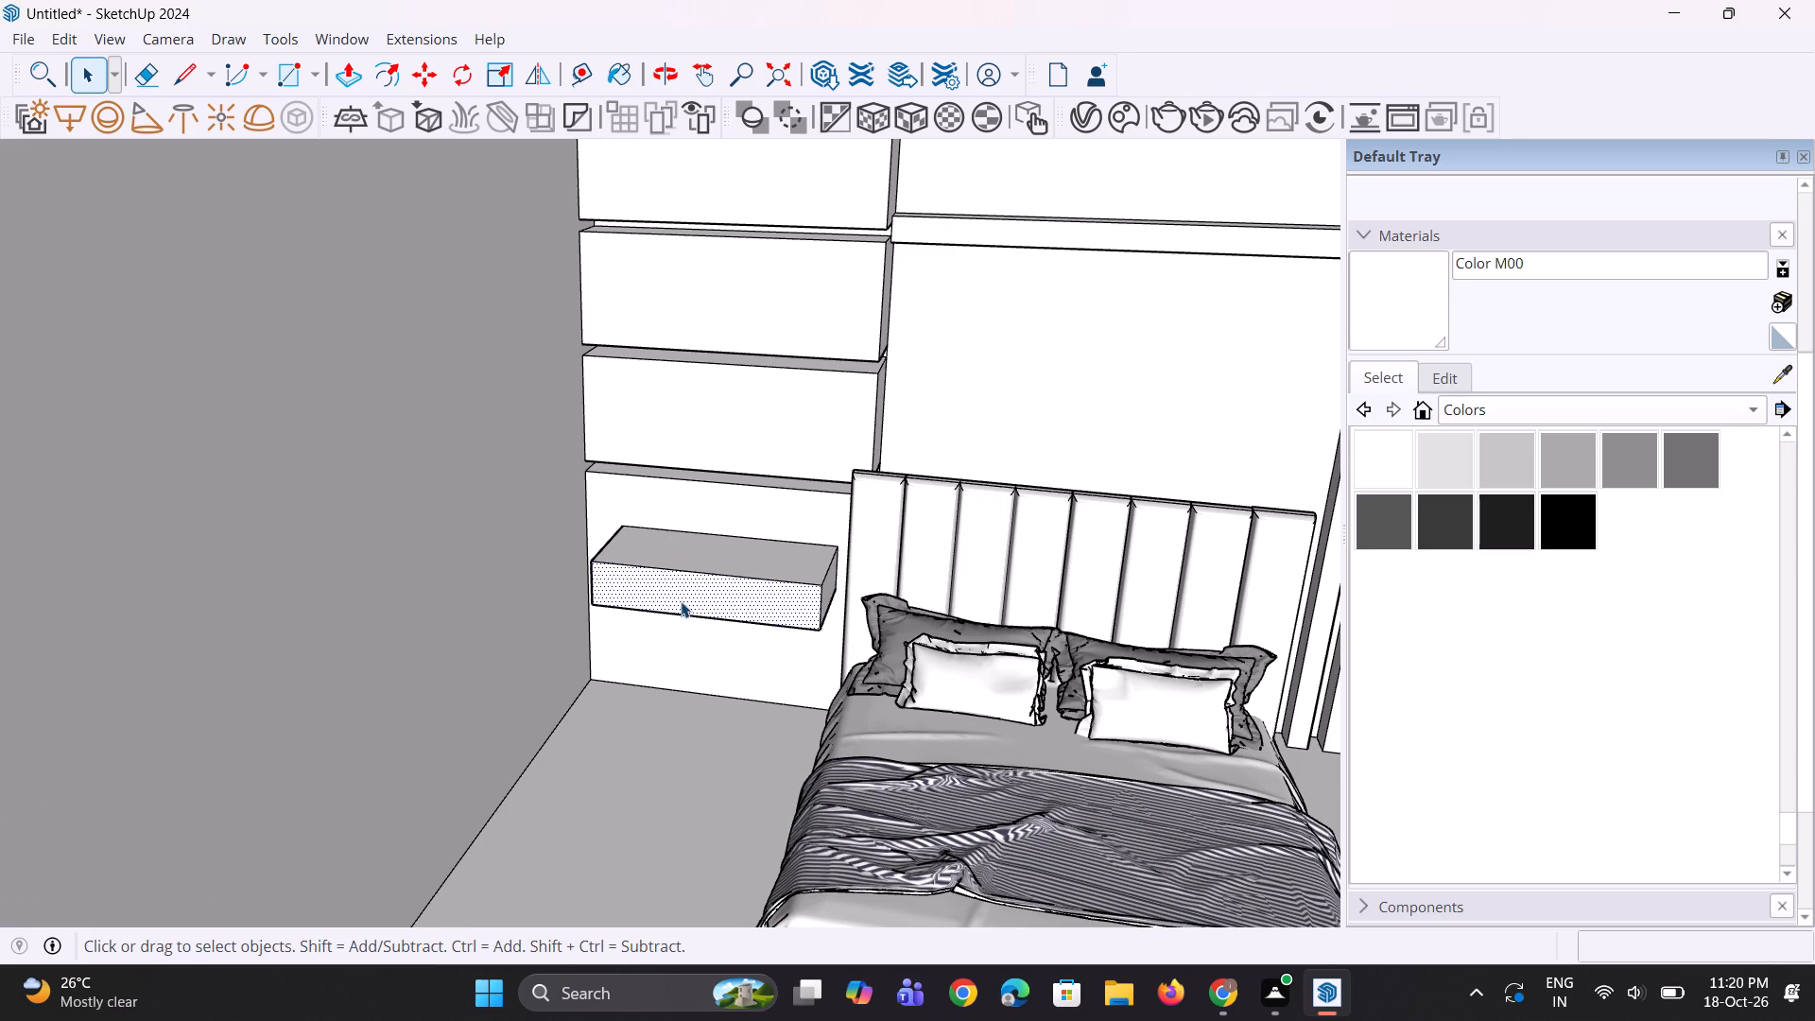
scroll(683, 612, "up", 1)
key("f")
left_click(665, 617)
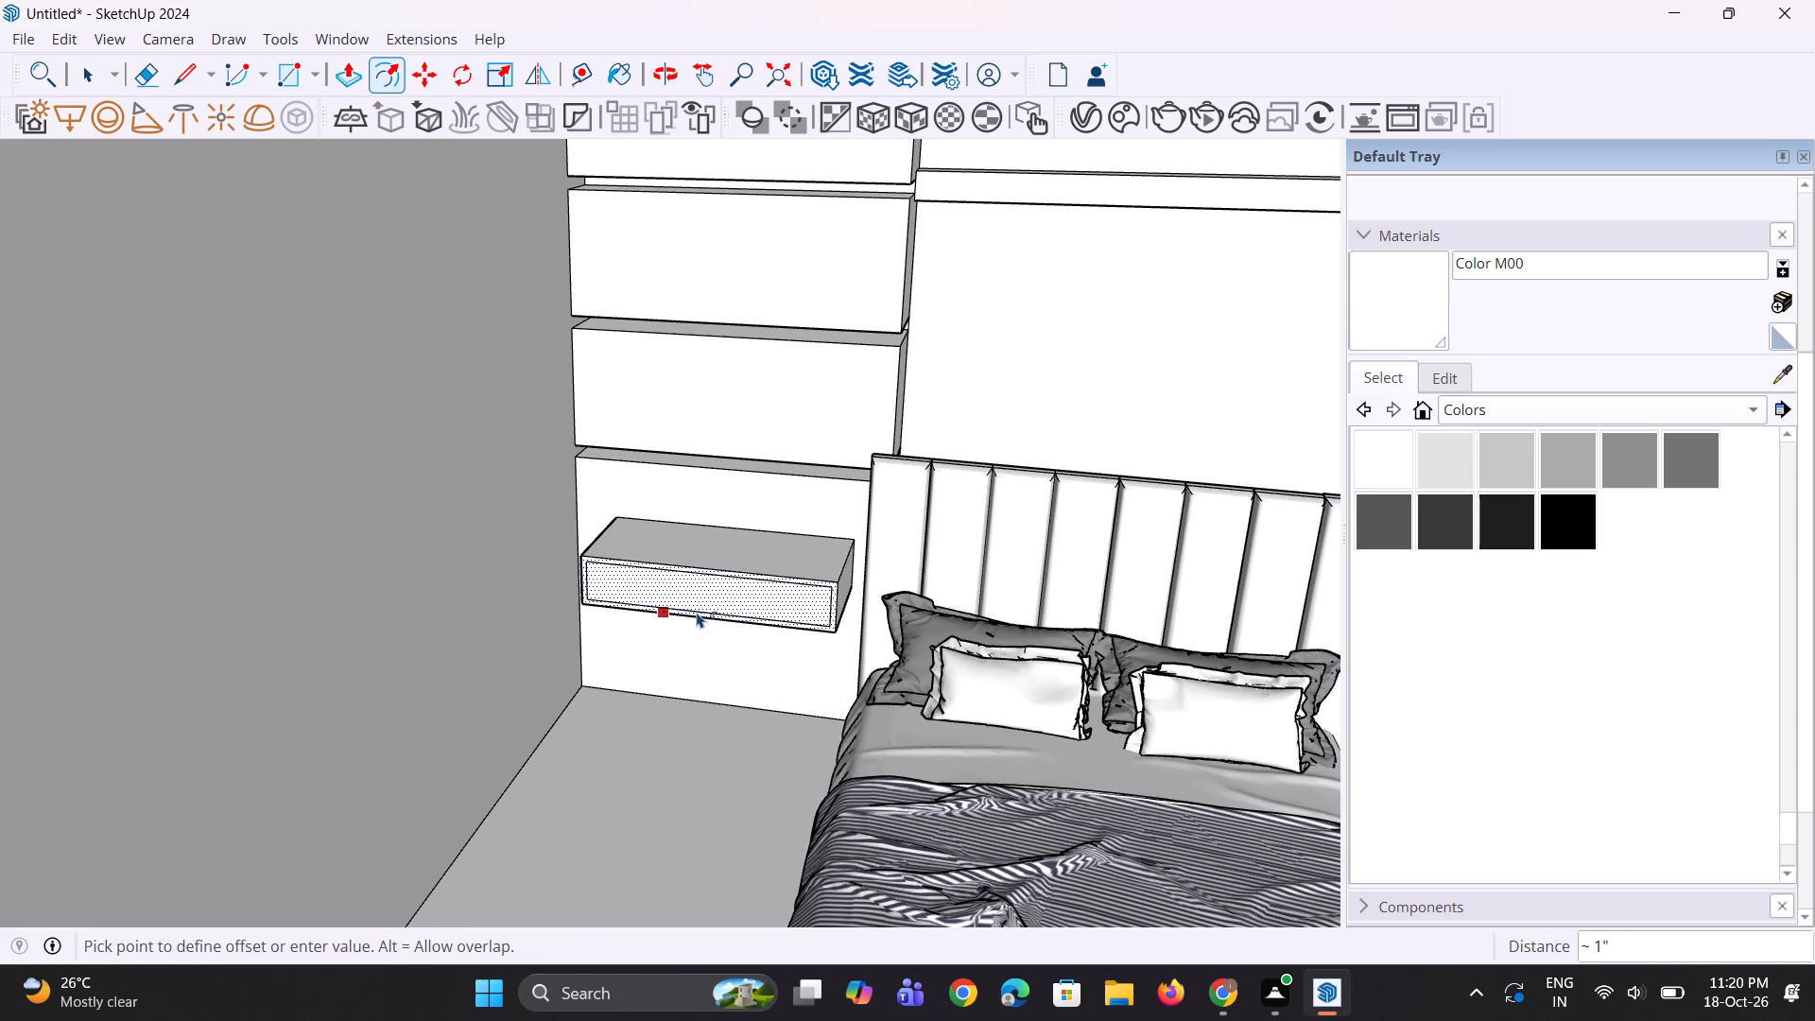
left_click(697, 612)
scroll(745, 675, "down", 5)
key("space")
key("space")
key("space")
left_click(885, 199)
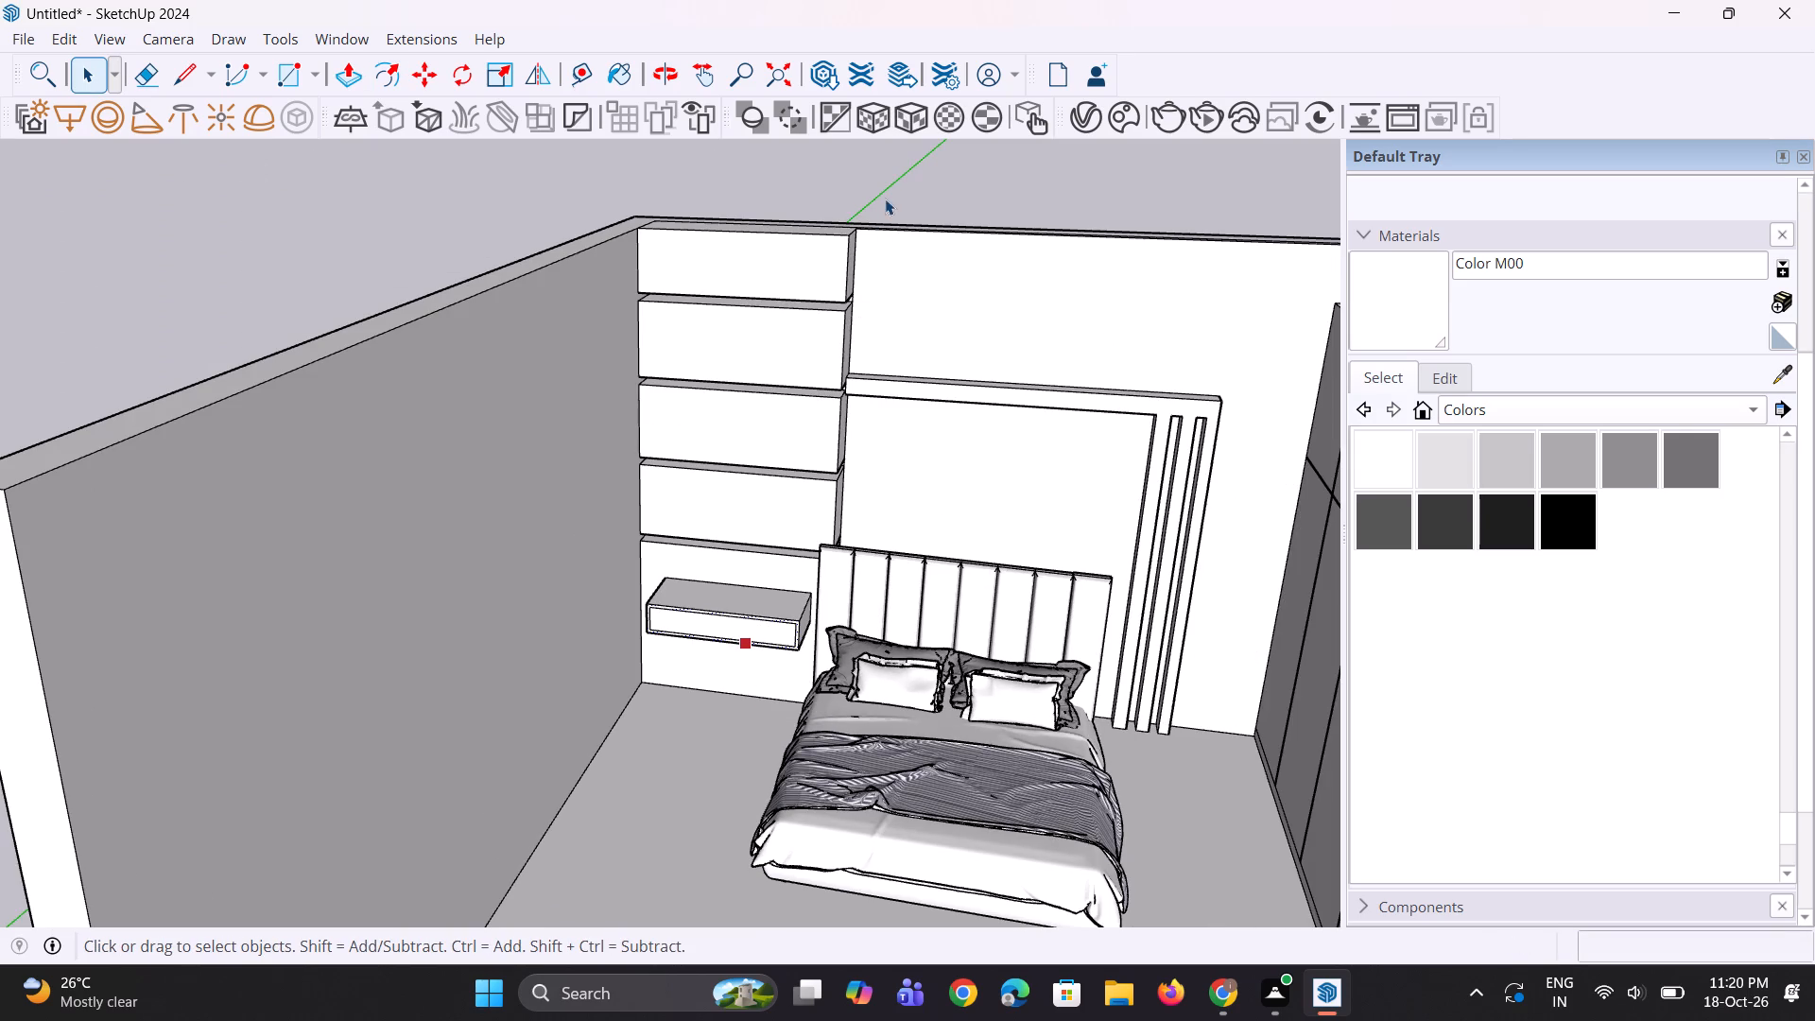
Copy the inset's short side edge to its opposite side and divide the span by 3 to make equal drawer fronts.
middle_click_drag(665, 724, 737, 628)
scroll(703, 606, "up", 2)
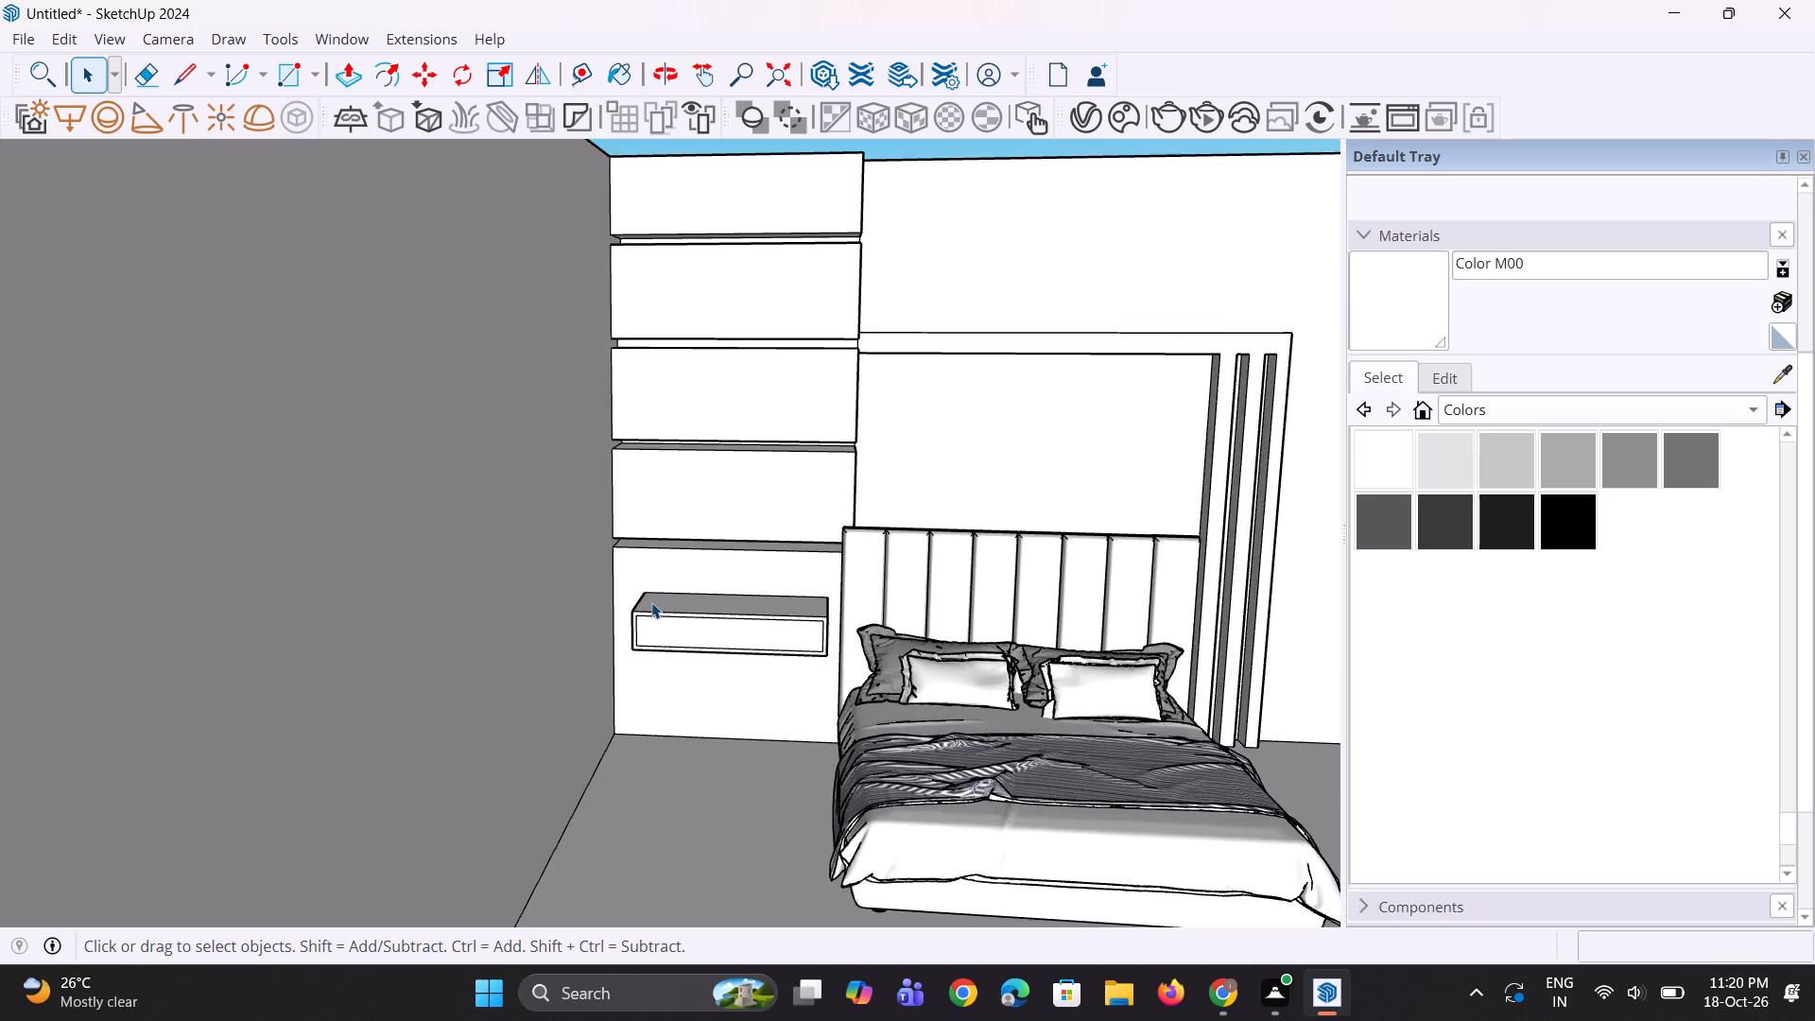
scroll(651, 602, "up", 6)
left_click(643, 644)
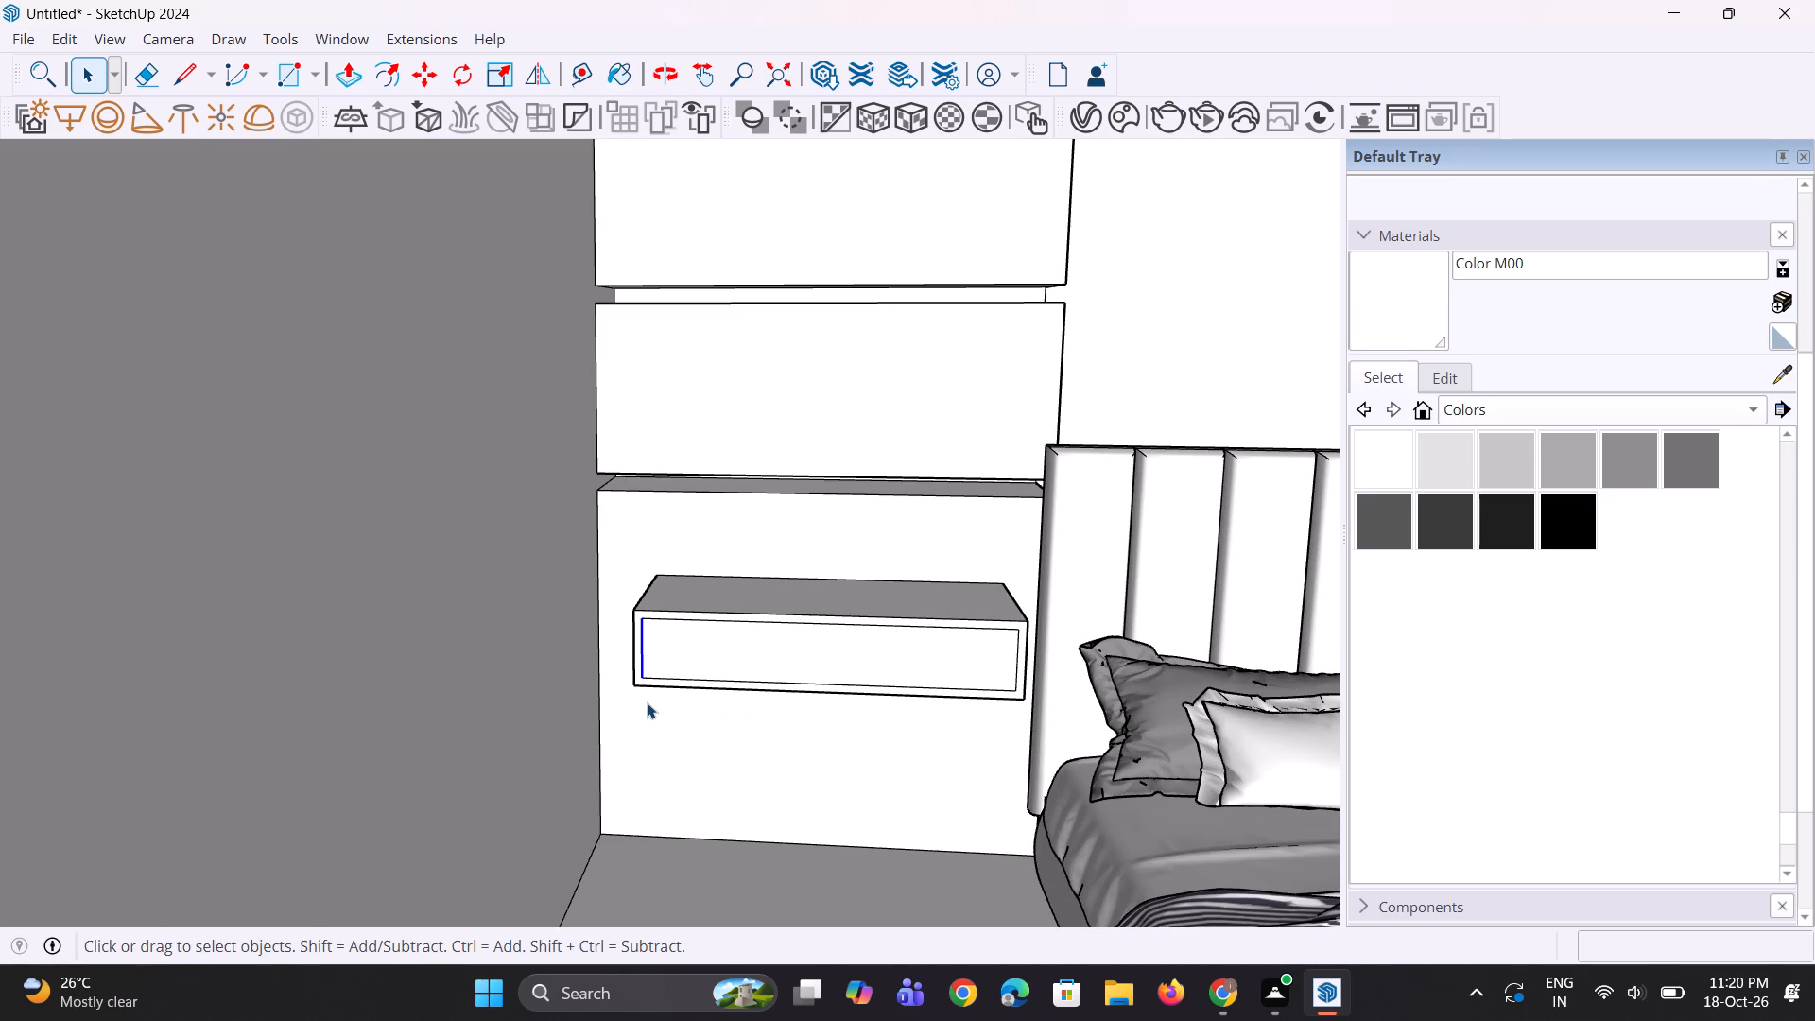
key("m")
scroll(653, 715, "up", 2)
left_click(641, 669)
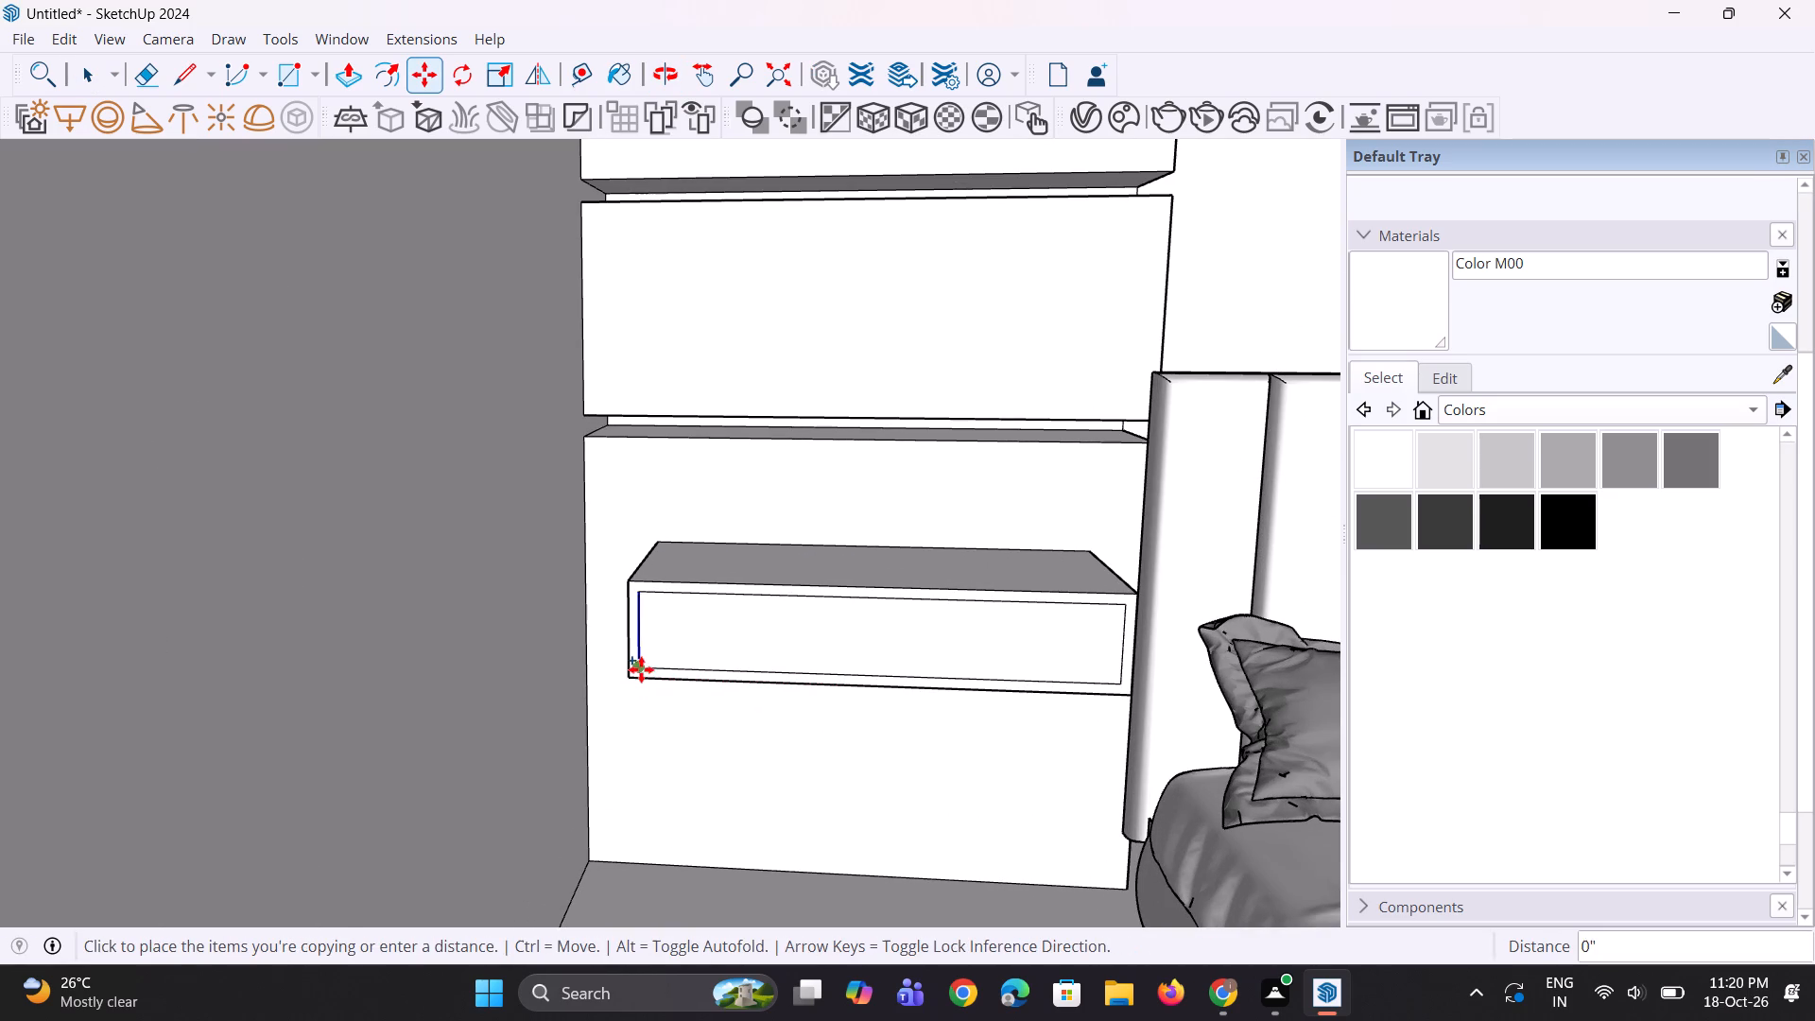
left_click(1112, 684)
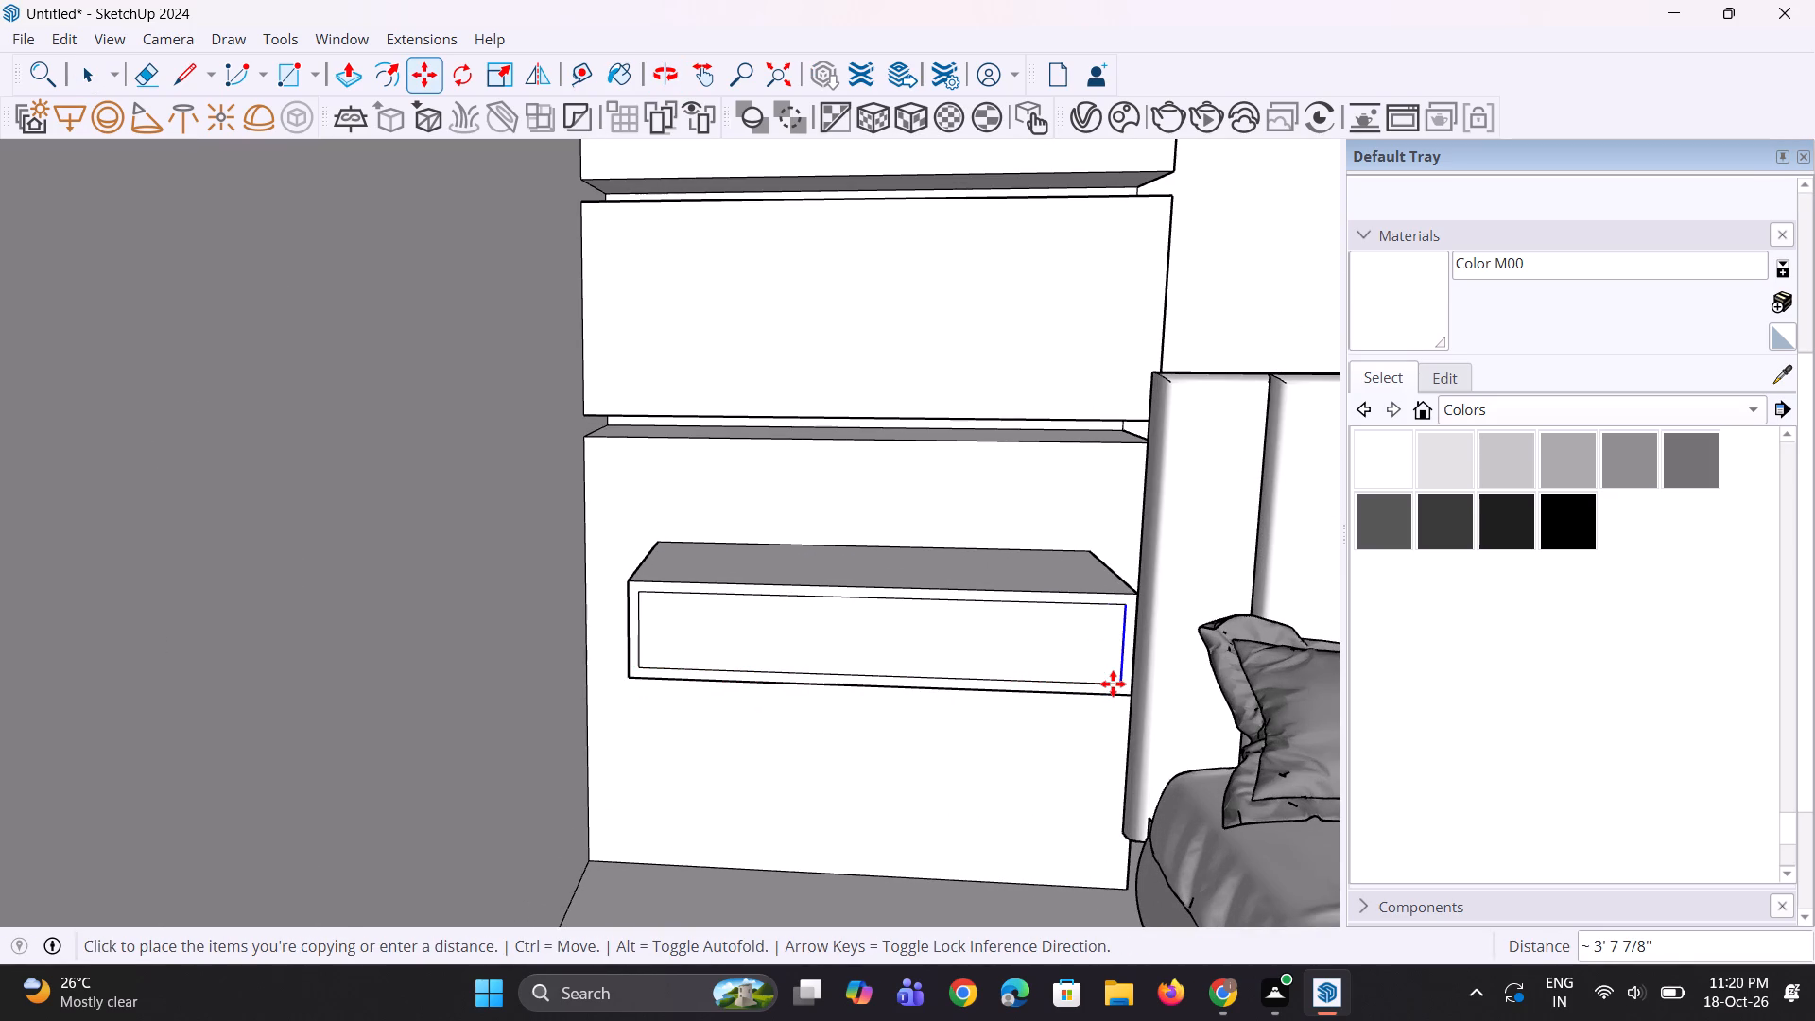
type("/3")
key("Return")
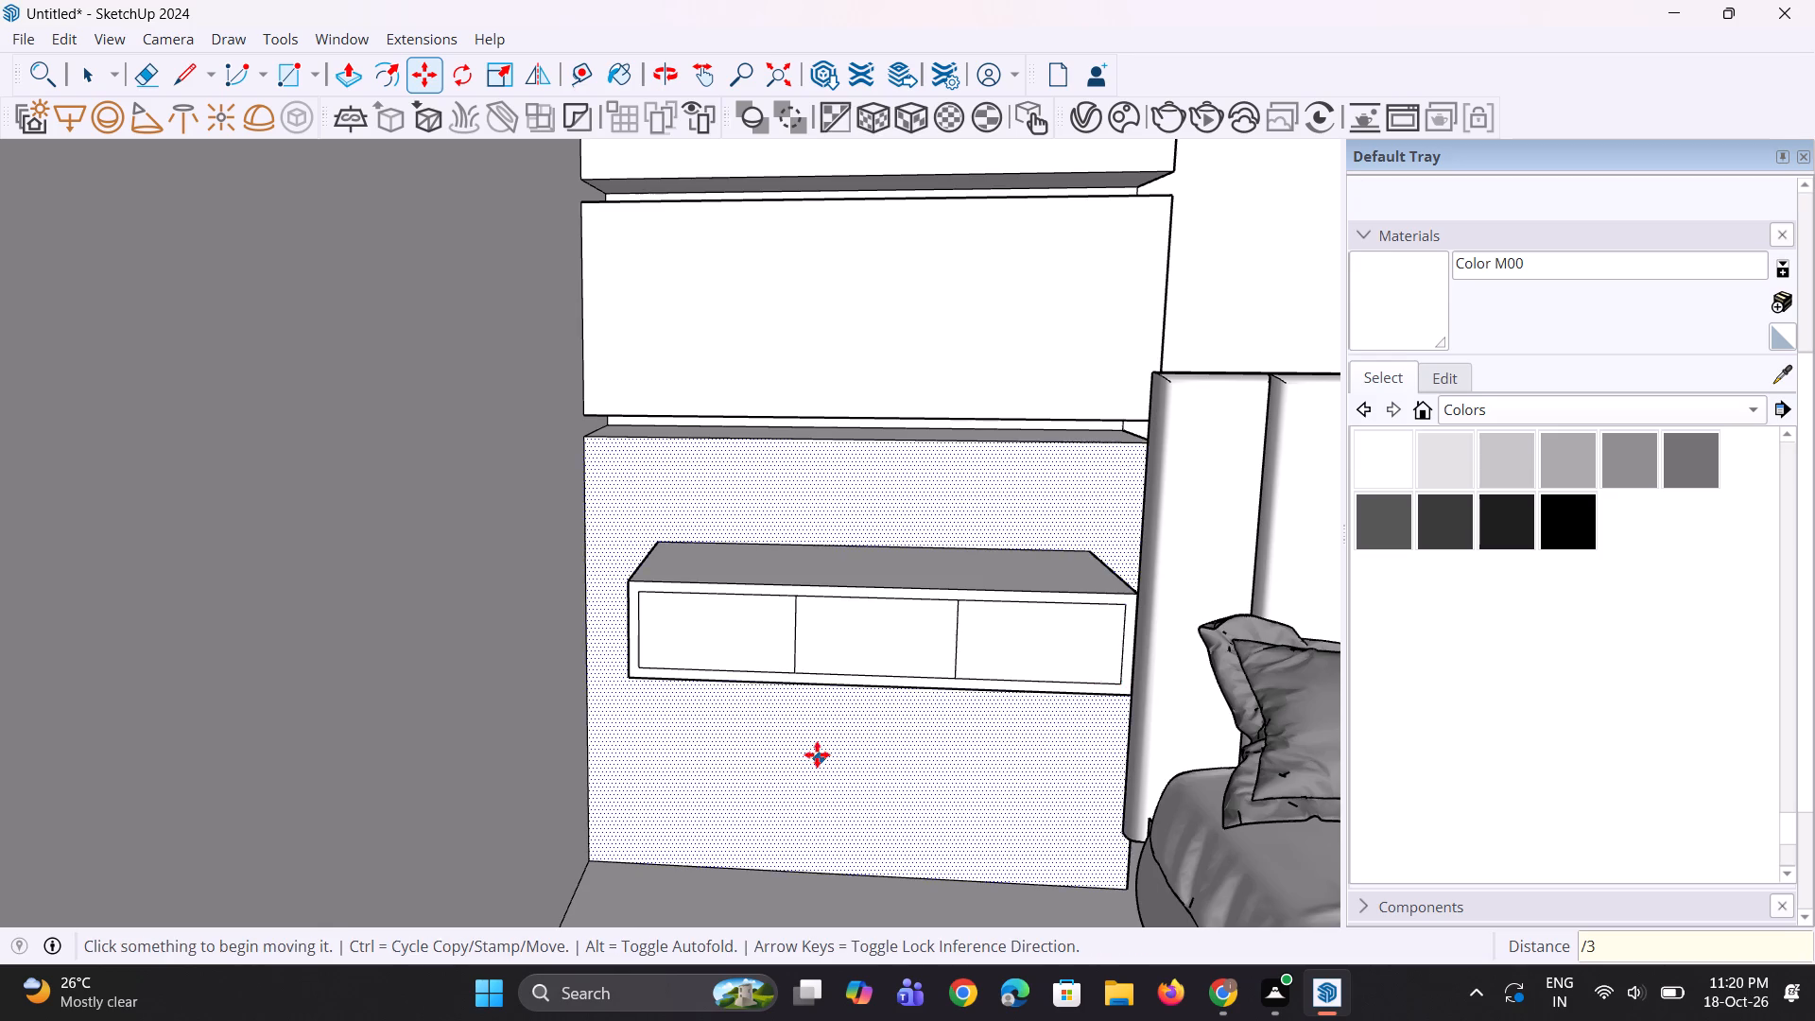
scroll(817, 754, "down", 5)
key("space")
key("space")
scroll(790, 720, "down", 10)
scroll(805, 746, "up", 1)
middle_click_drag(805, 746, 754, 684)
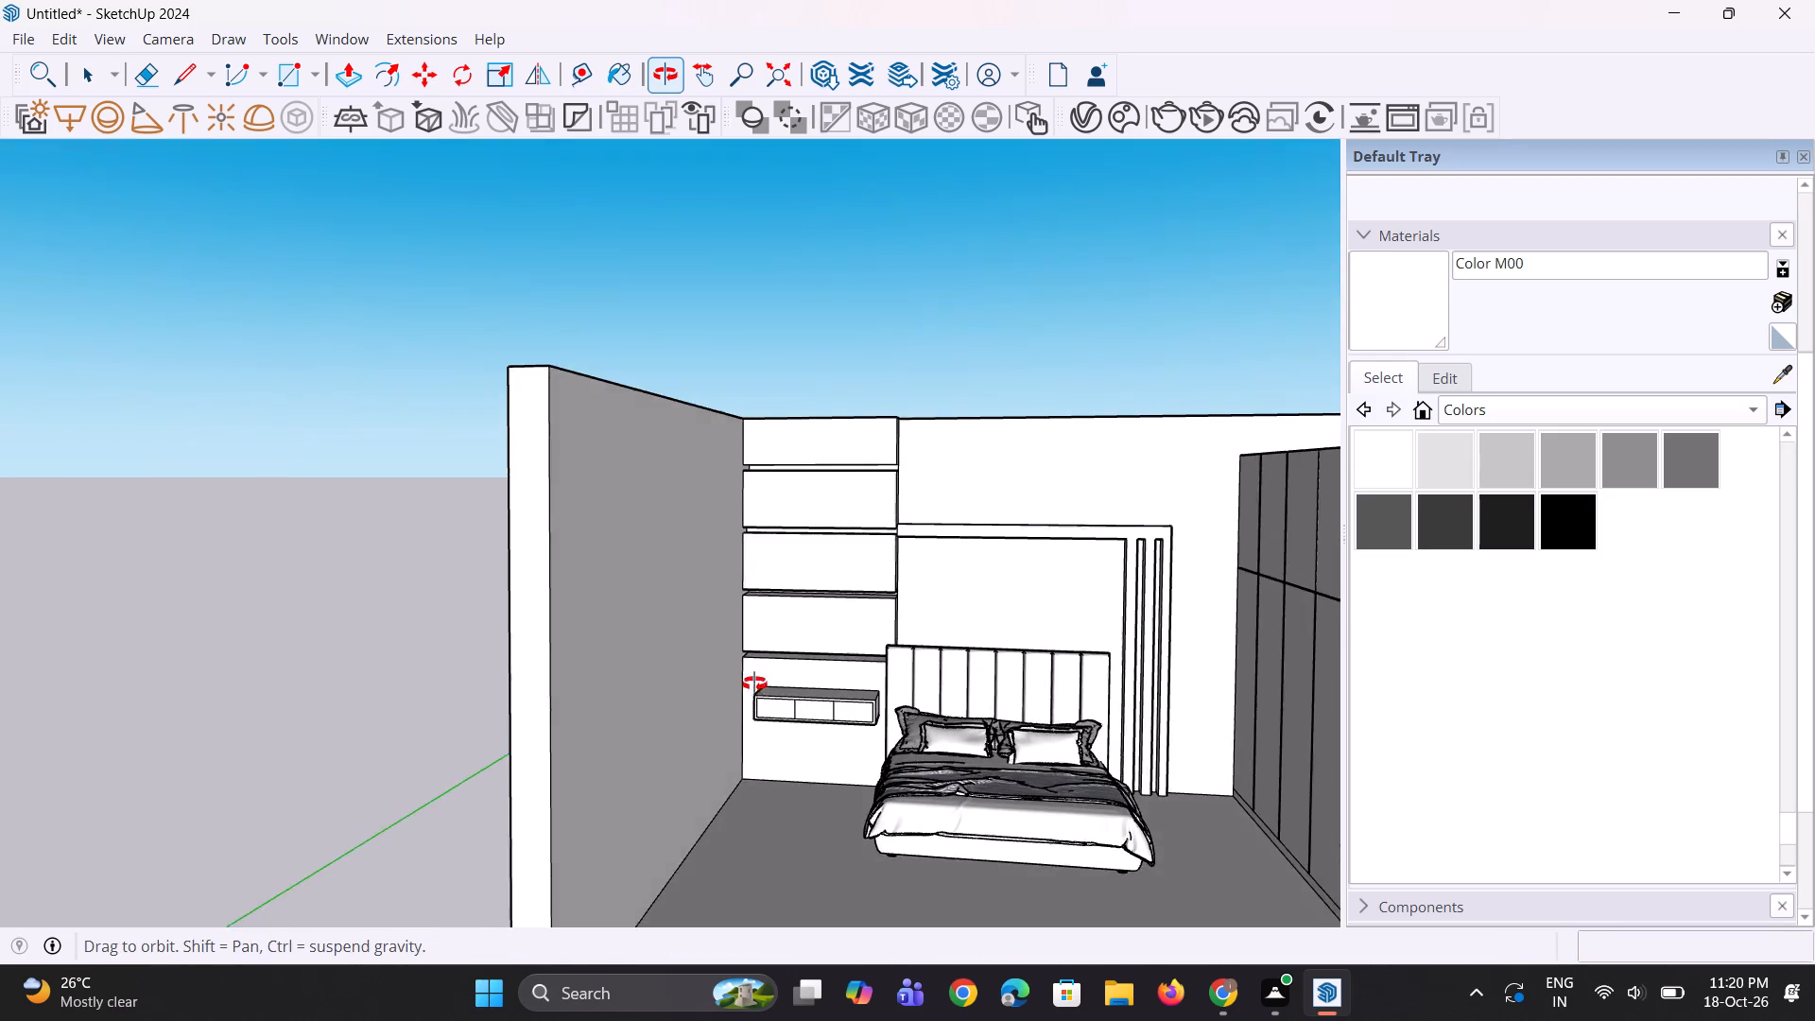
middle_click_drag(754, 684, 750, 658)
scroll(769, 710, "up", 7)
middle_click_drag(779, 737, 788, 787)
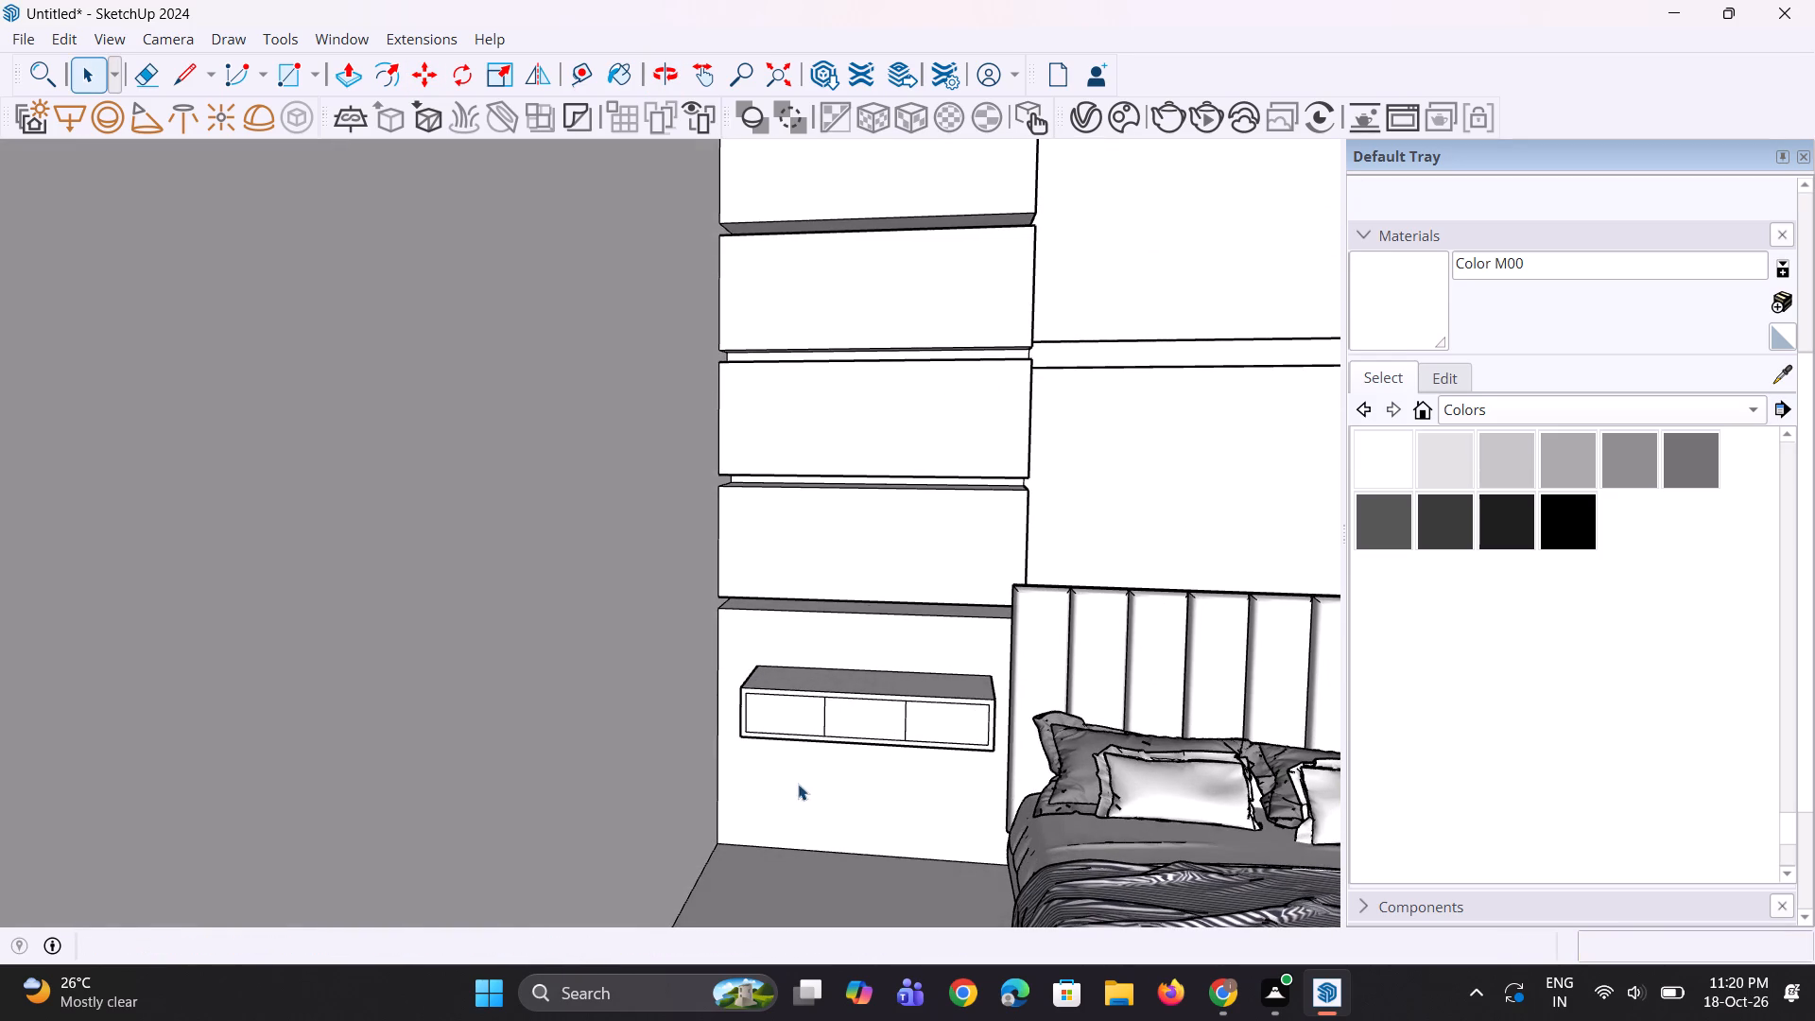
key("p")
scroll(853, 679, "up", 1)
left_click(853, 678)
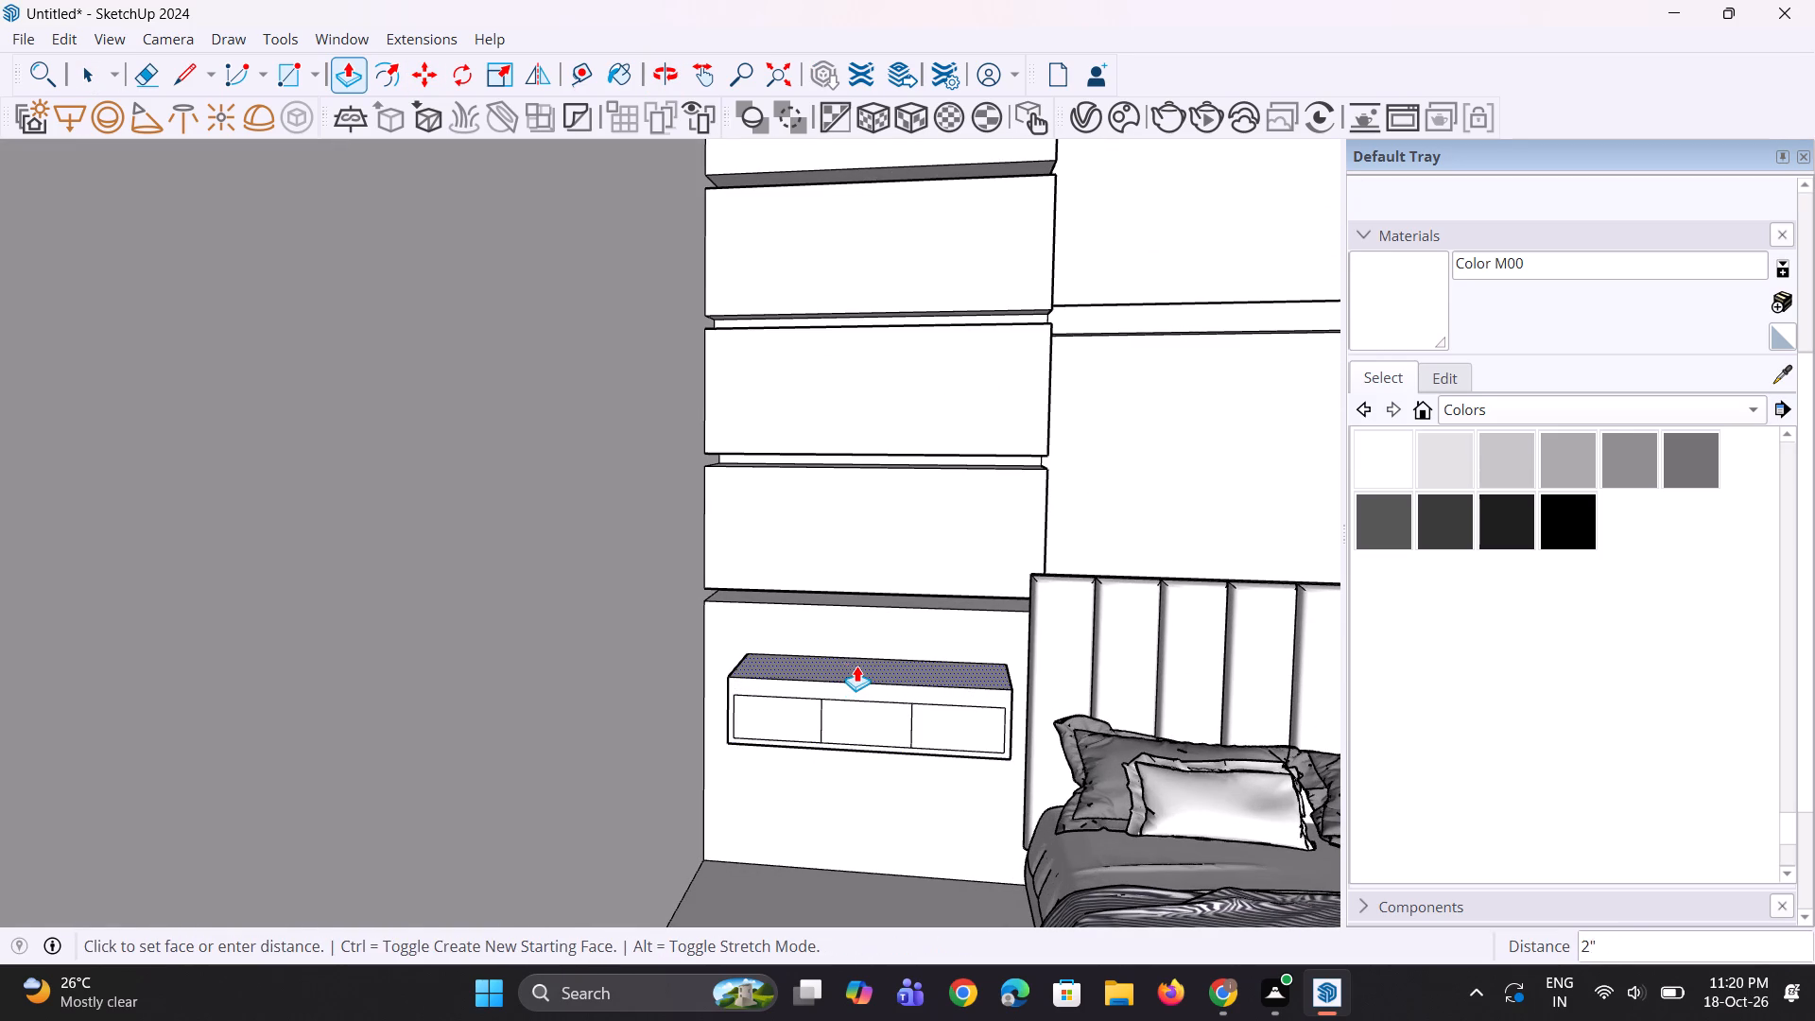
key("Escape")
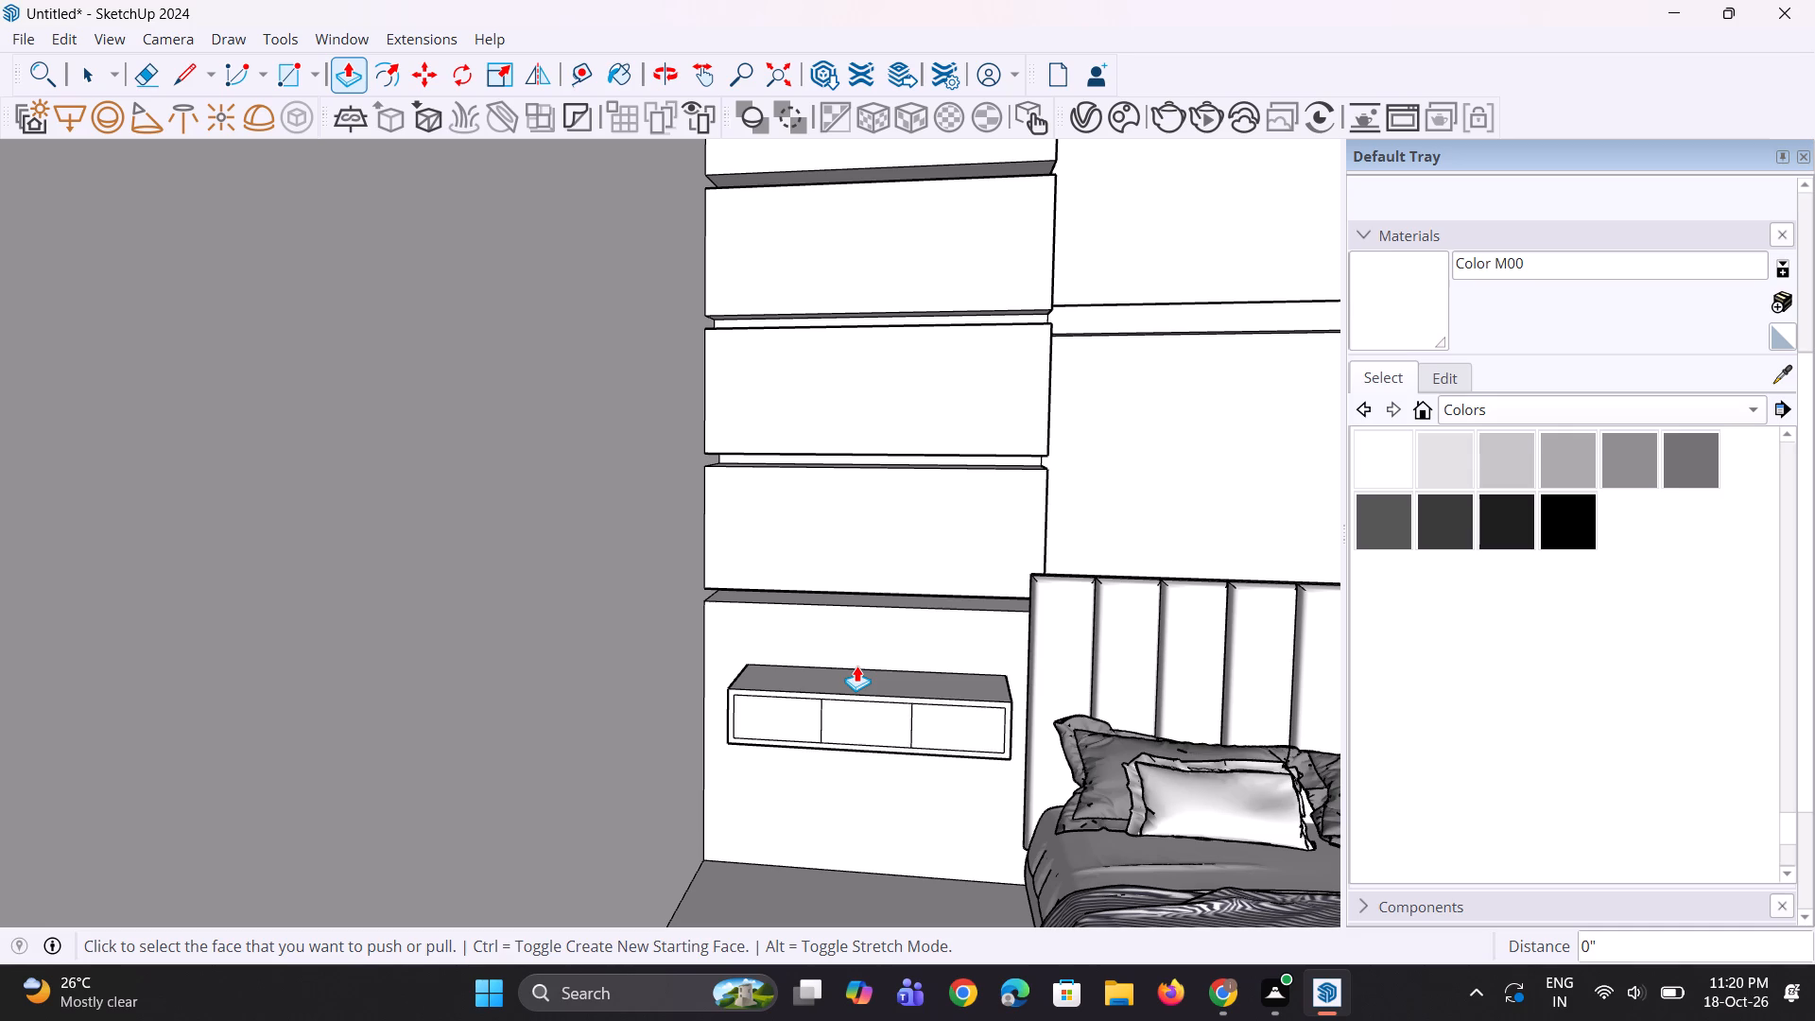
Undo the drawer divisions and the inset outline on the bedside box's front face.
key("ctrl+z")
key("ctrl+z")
Raise the top face of the bedside box about 3 1/16".
left_click(860, 678)
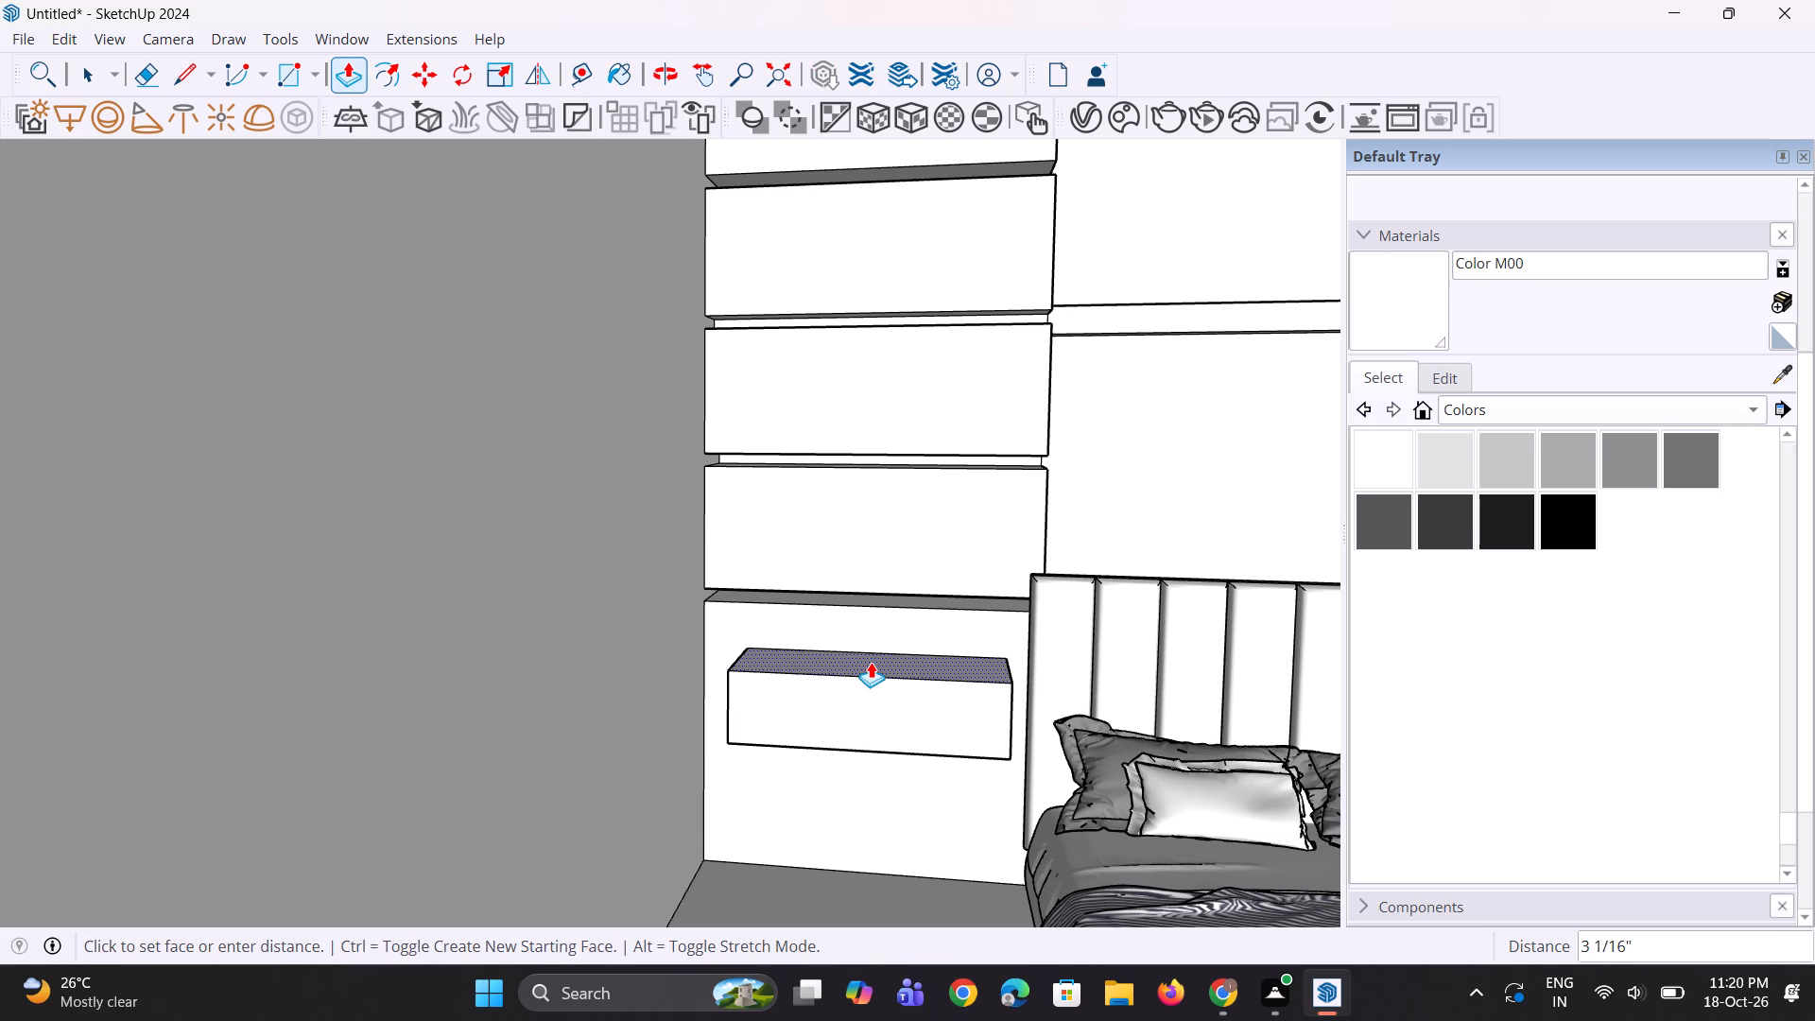
left_click(871, 662)
Pull the underside of the bedside box down about 3 1/4" to make it taller.
middle_click_drag(876, 773, 890, 717)
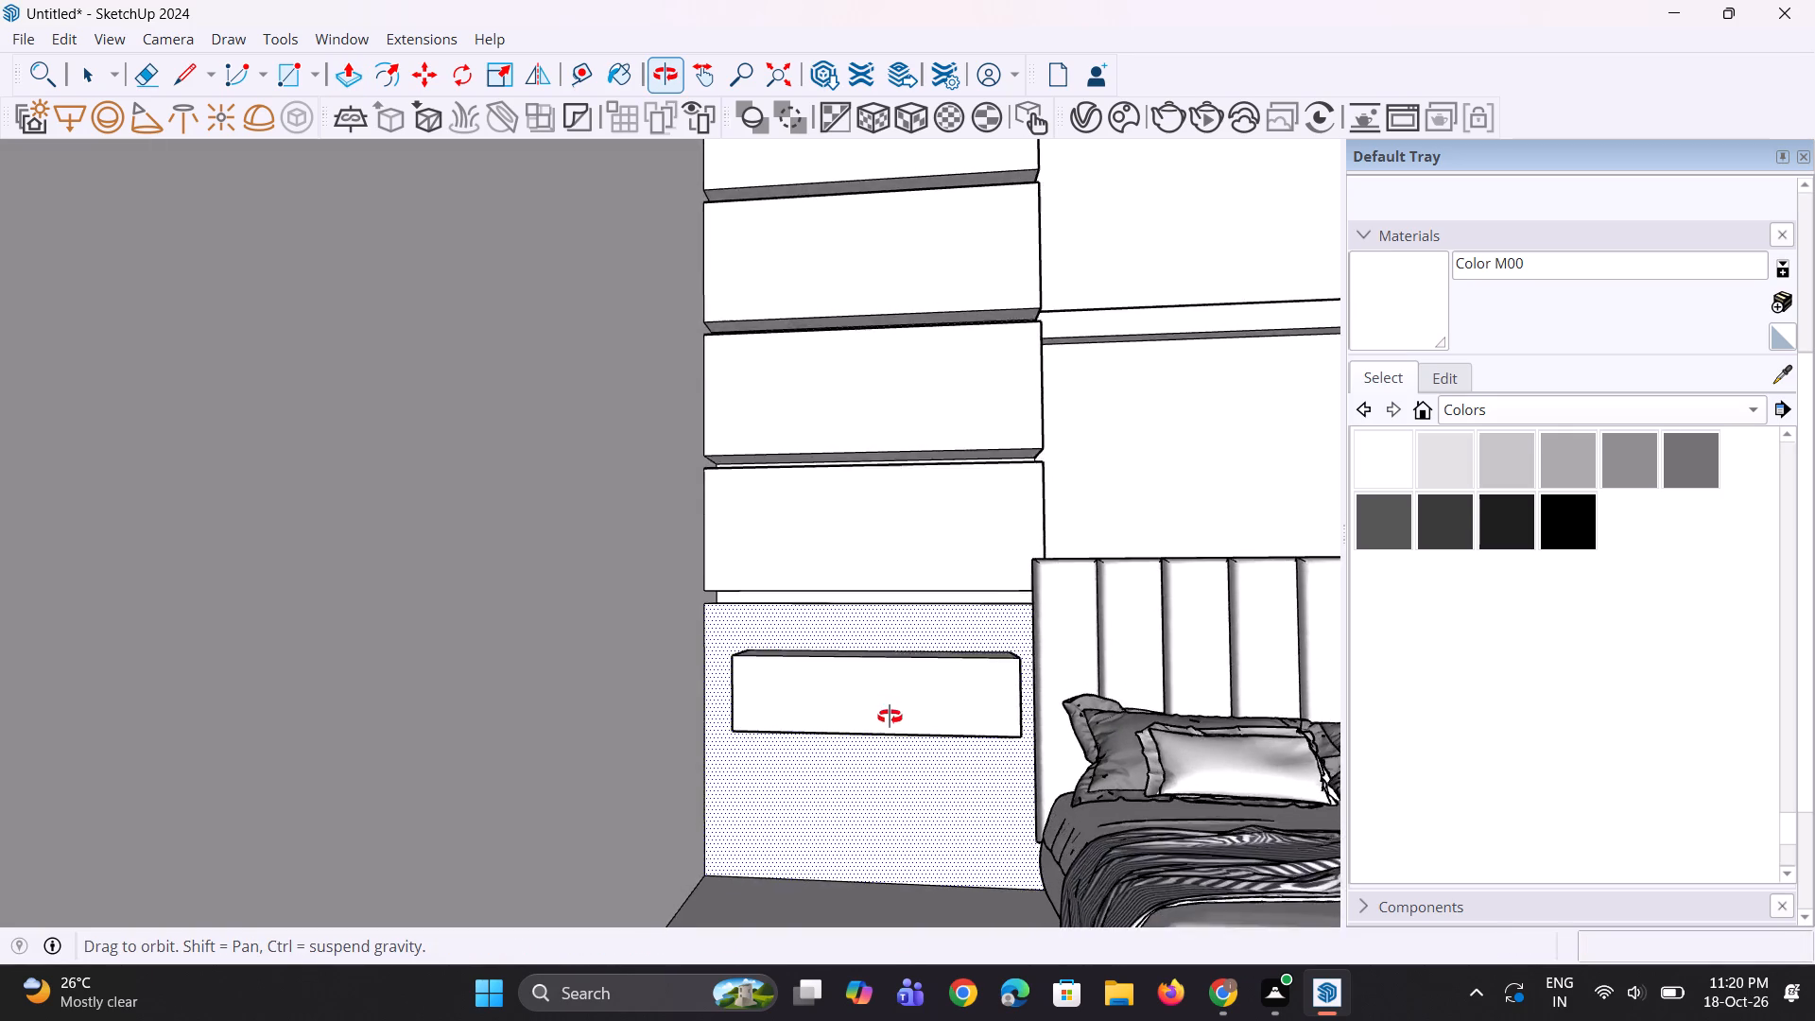
middle_click_drag(890, 717, 901, 796)
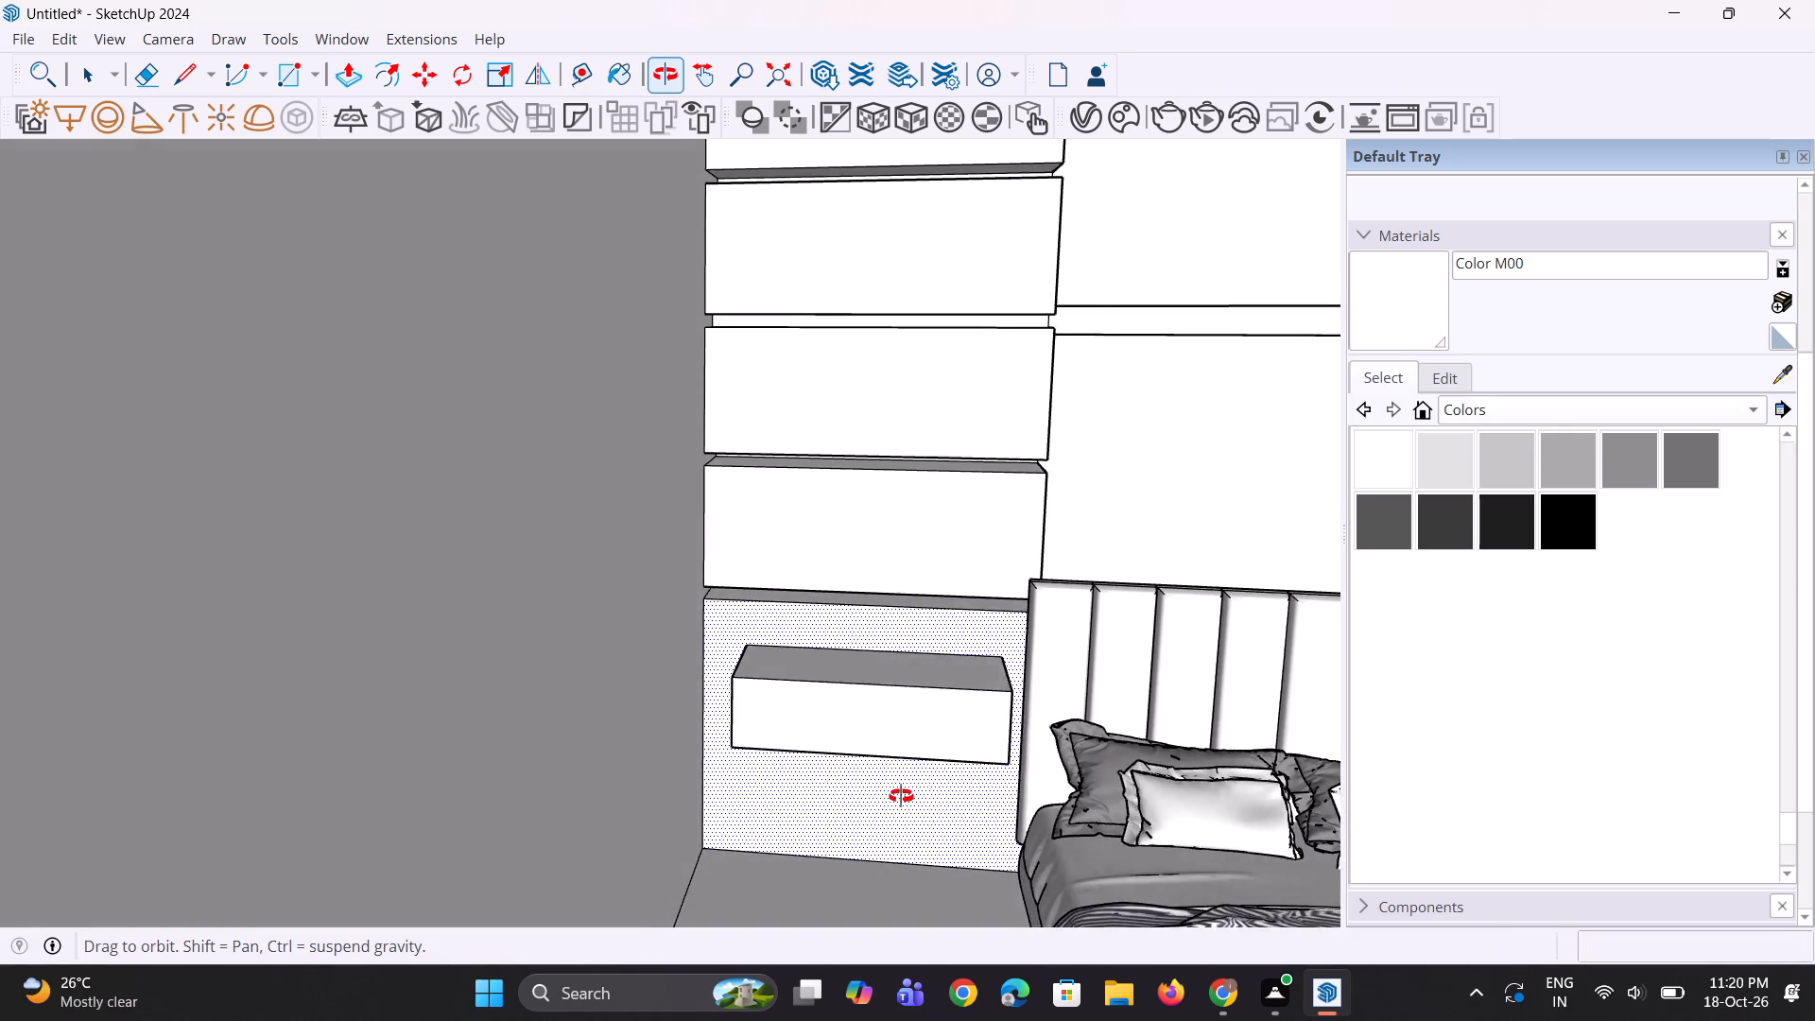
middle_click_drag(901, 796, 936, 609)
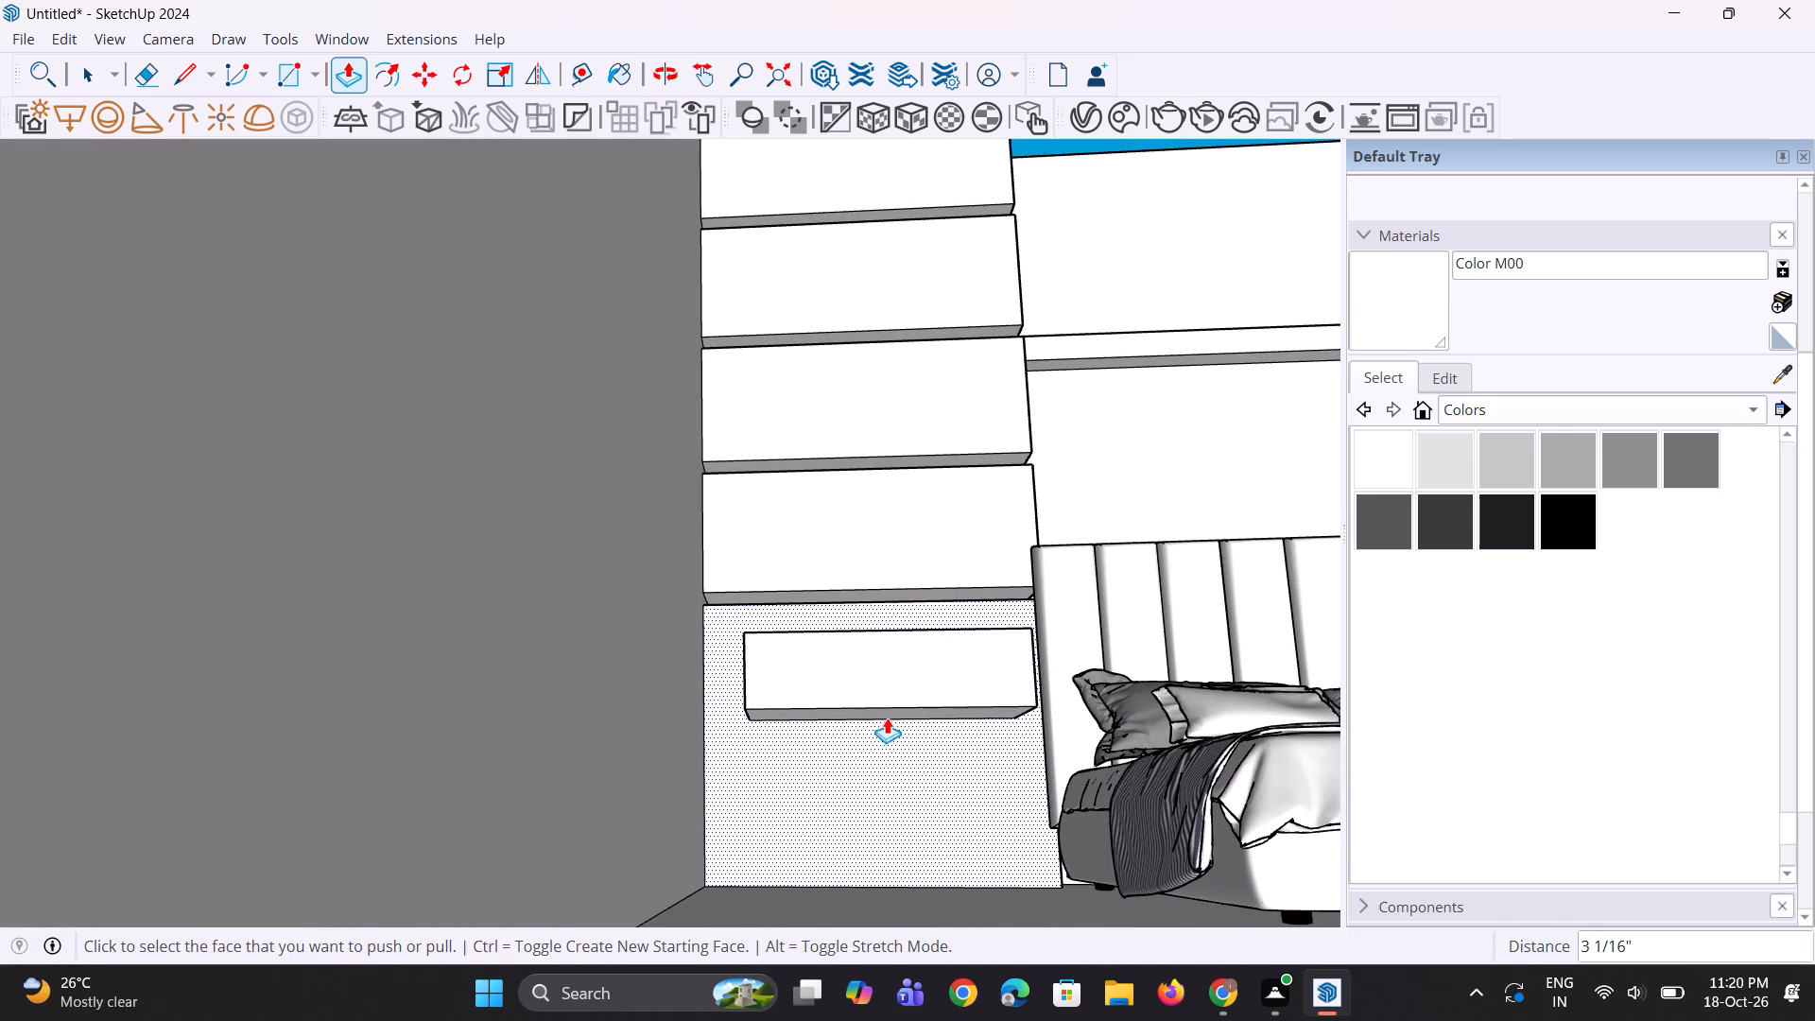
left_click(888, 714)
left_click(888, 734)
scroll(825, 777, "down", 5)
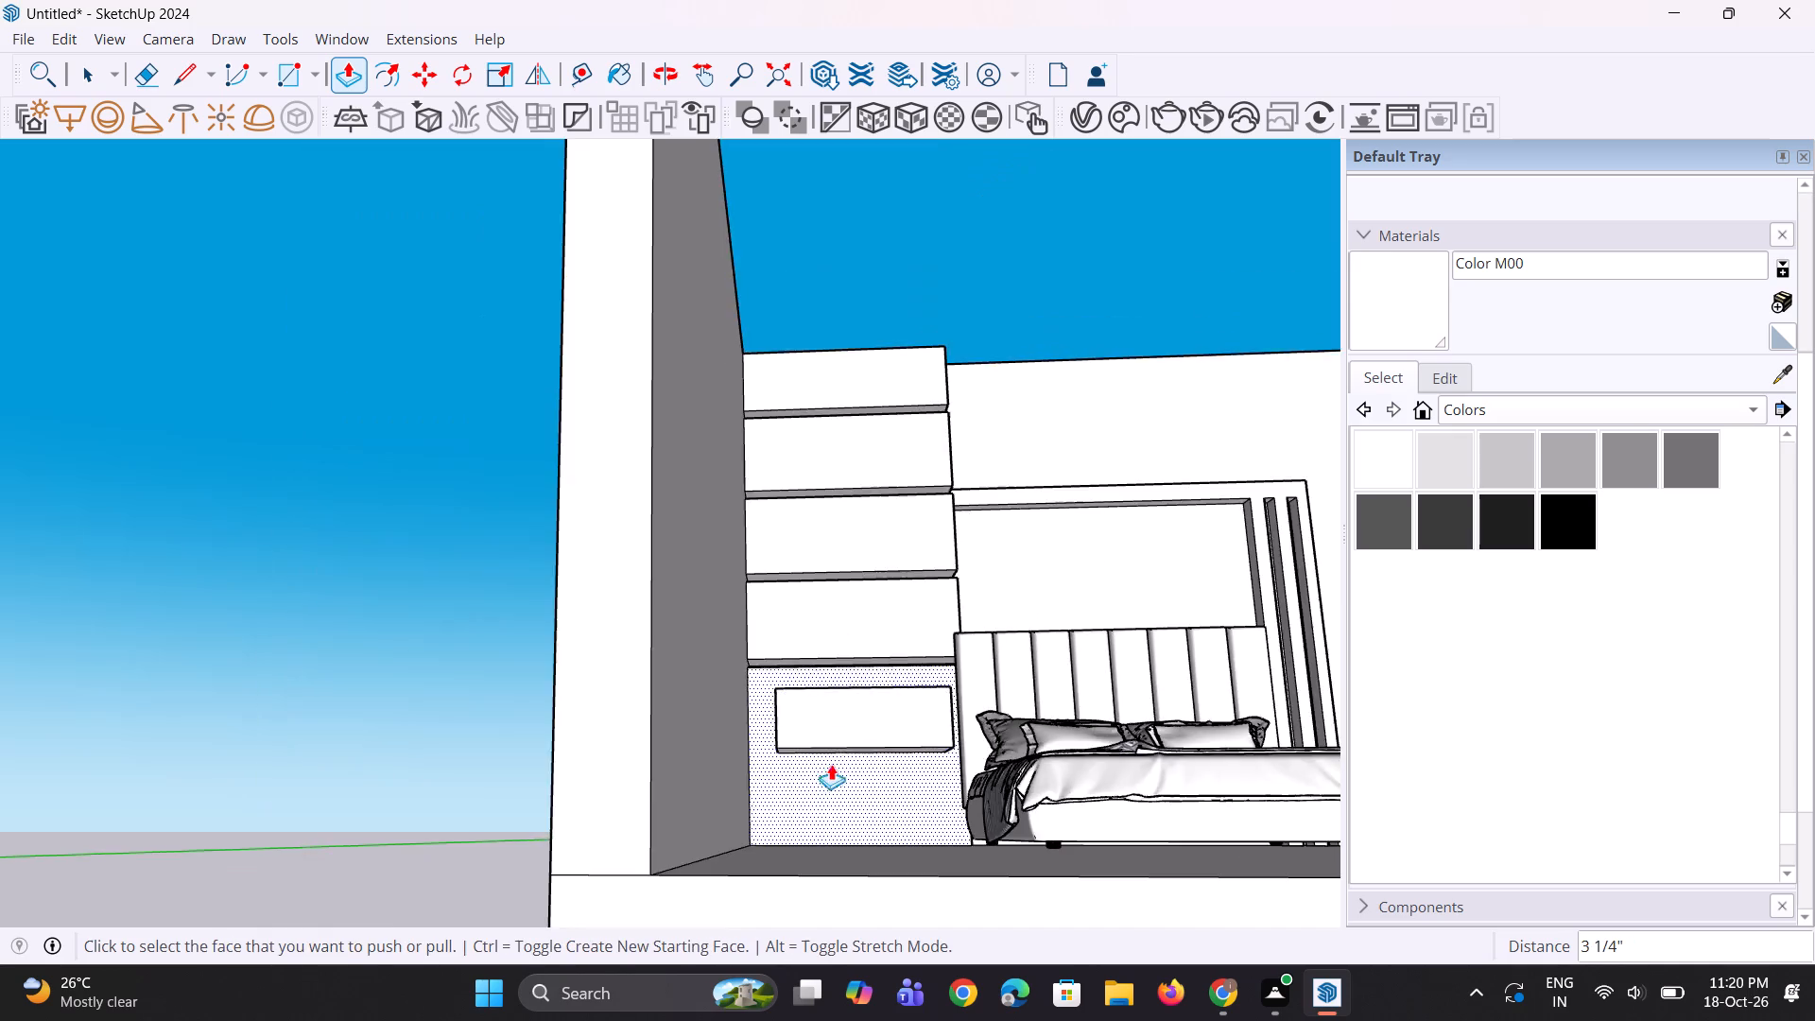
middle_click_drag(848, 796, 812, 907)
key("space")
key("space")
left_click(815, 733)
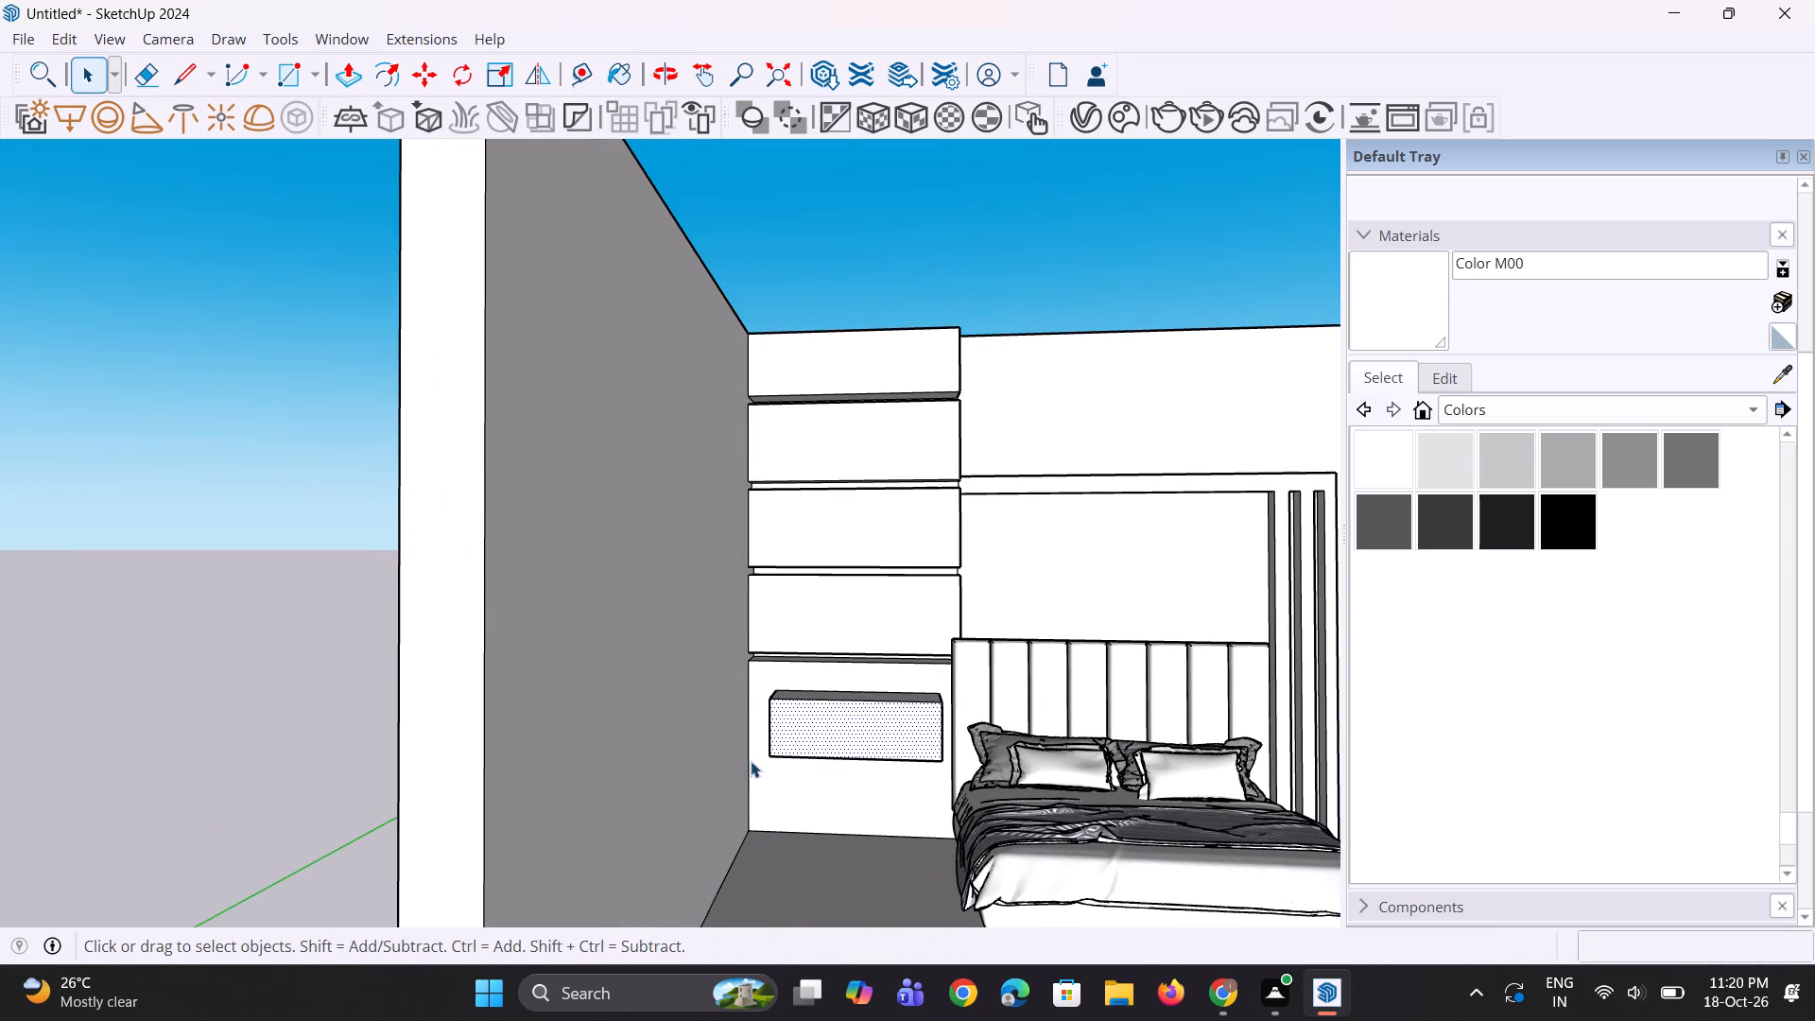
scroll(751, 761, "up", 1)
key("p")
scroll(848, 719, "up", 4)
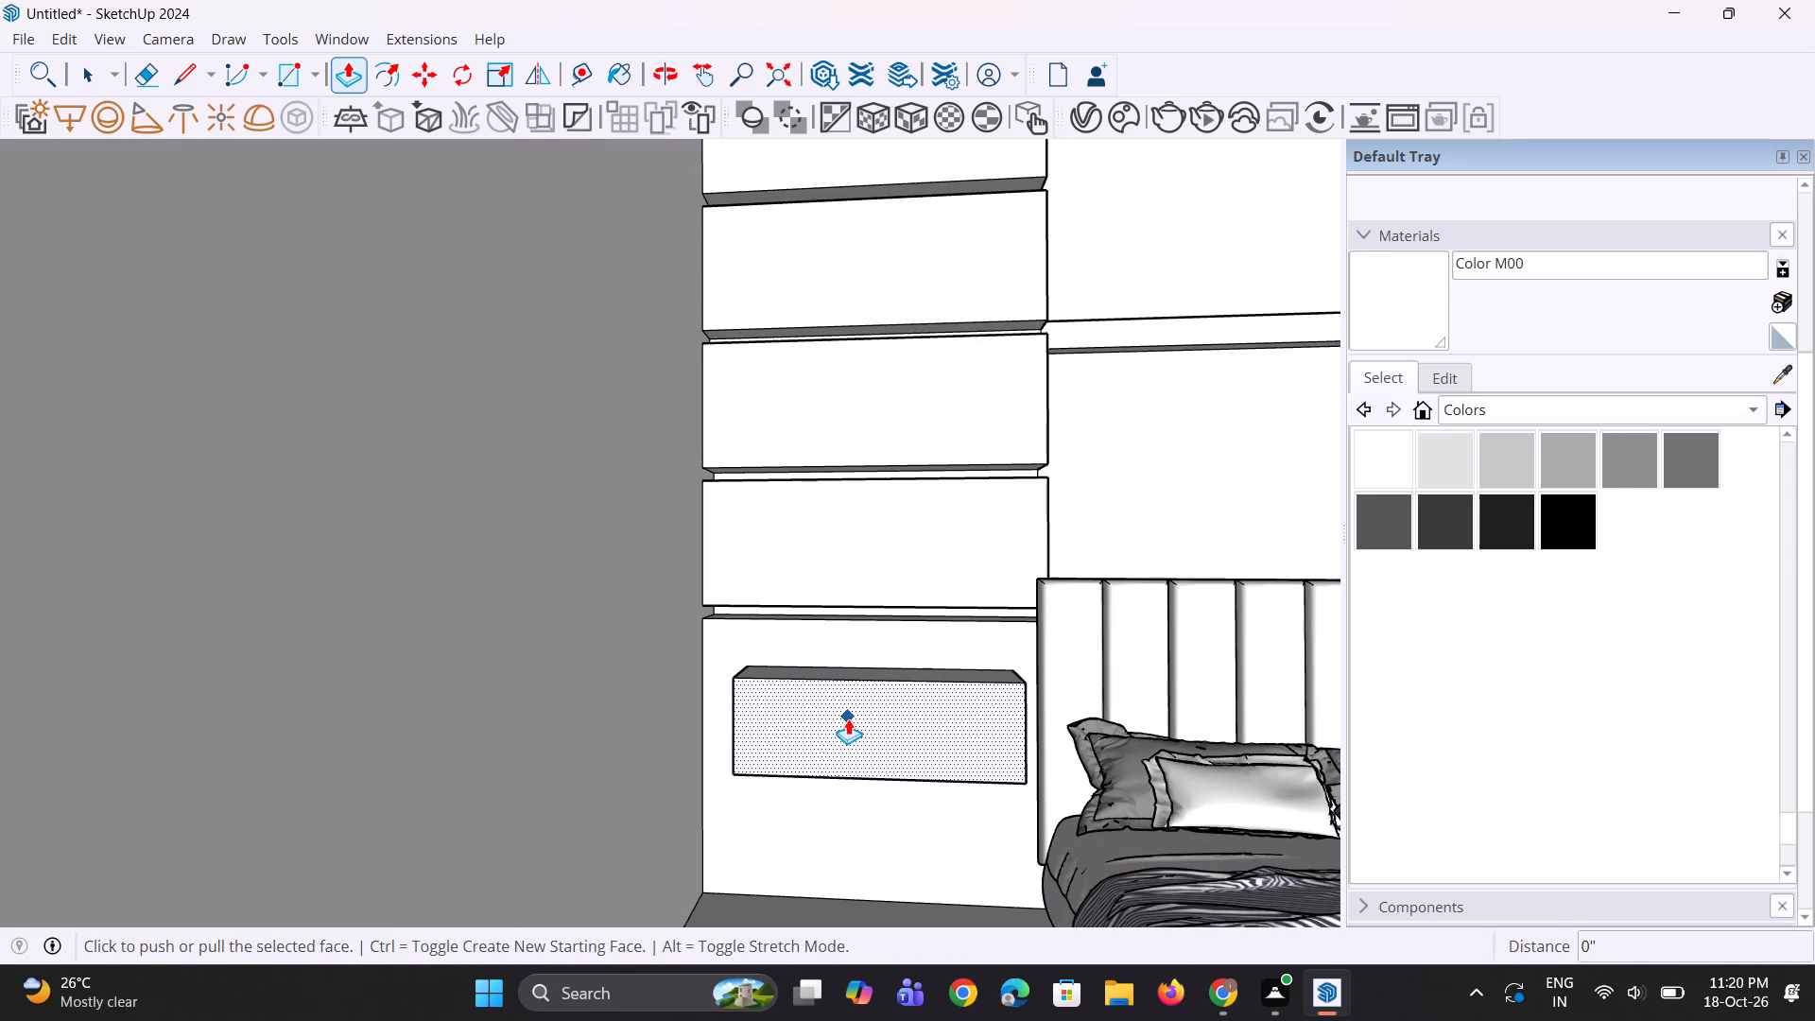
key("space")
Raise the top face of the bedside box slightly with Push/Pull to make the box a little taller.
middle_click_drag(862, 703, 862, 786)
left_click(907, 686)
key("p")
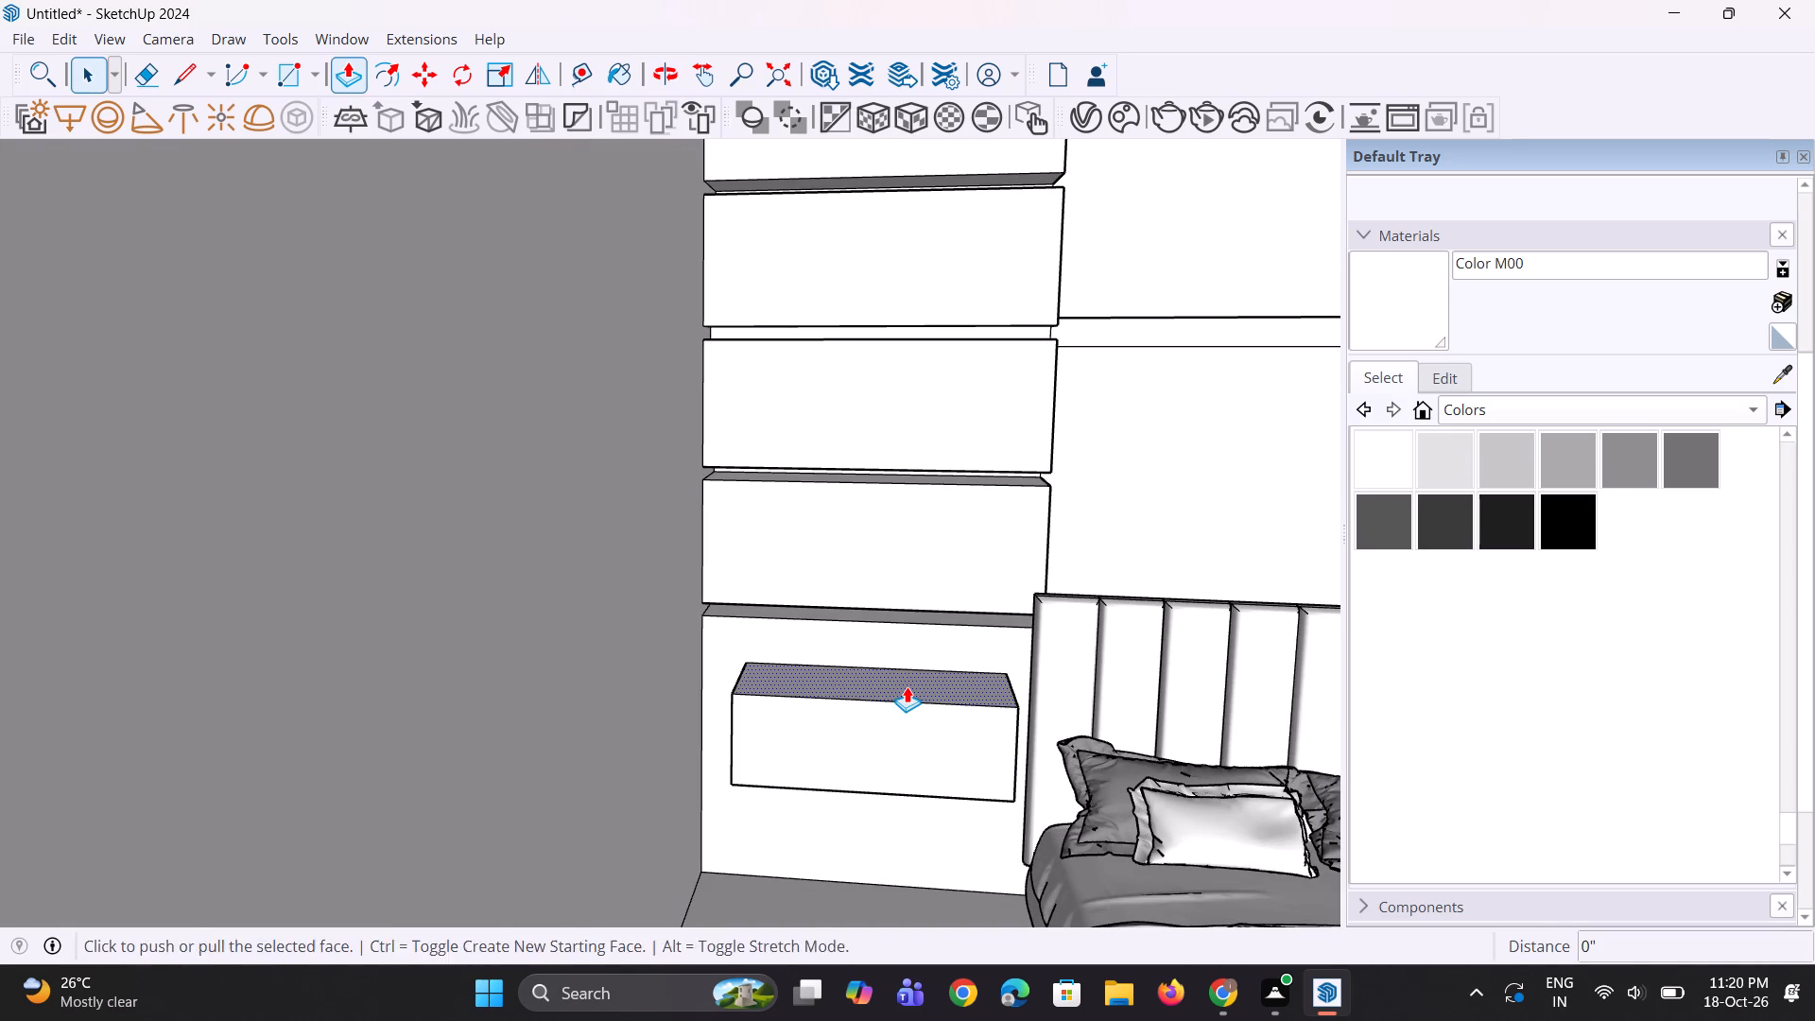
left_click(907, 686)
left_click(911, 676)
Offset the outline of the bedside box's front face inward to form a narrow border.
middle_click_drag(902, 778, 904, 734)
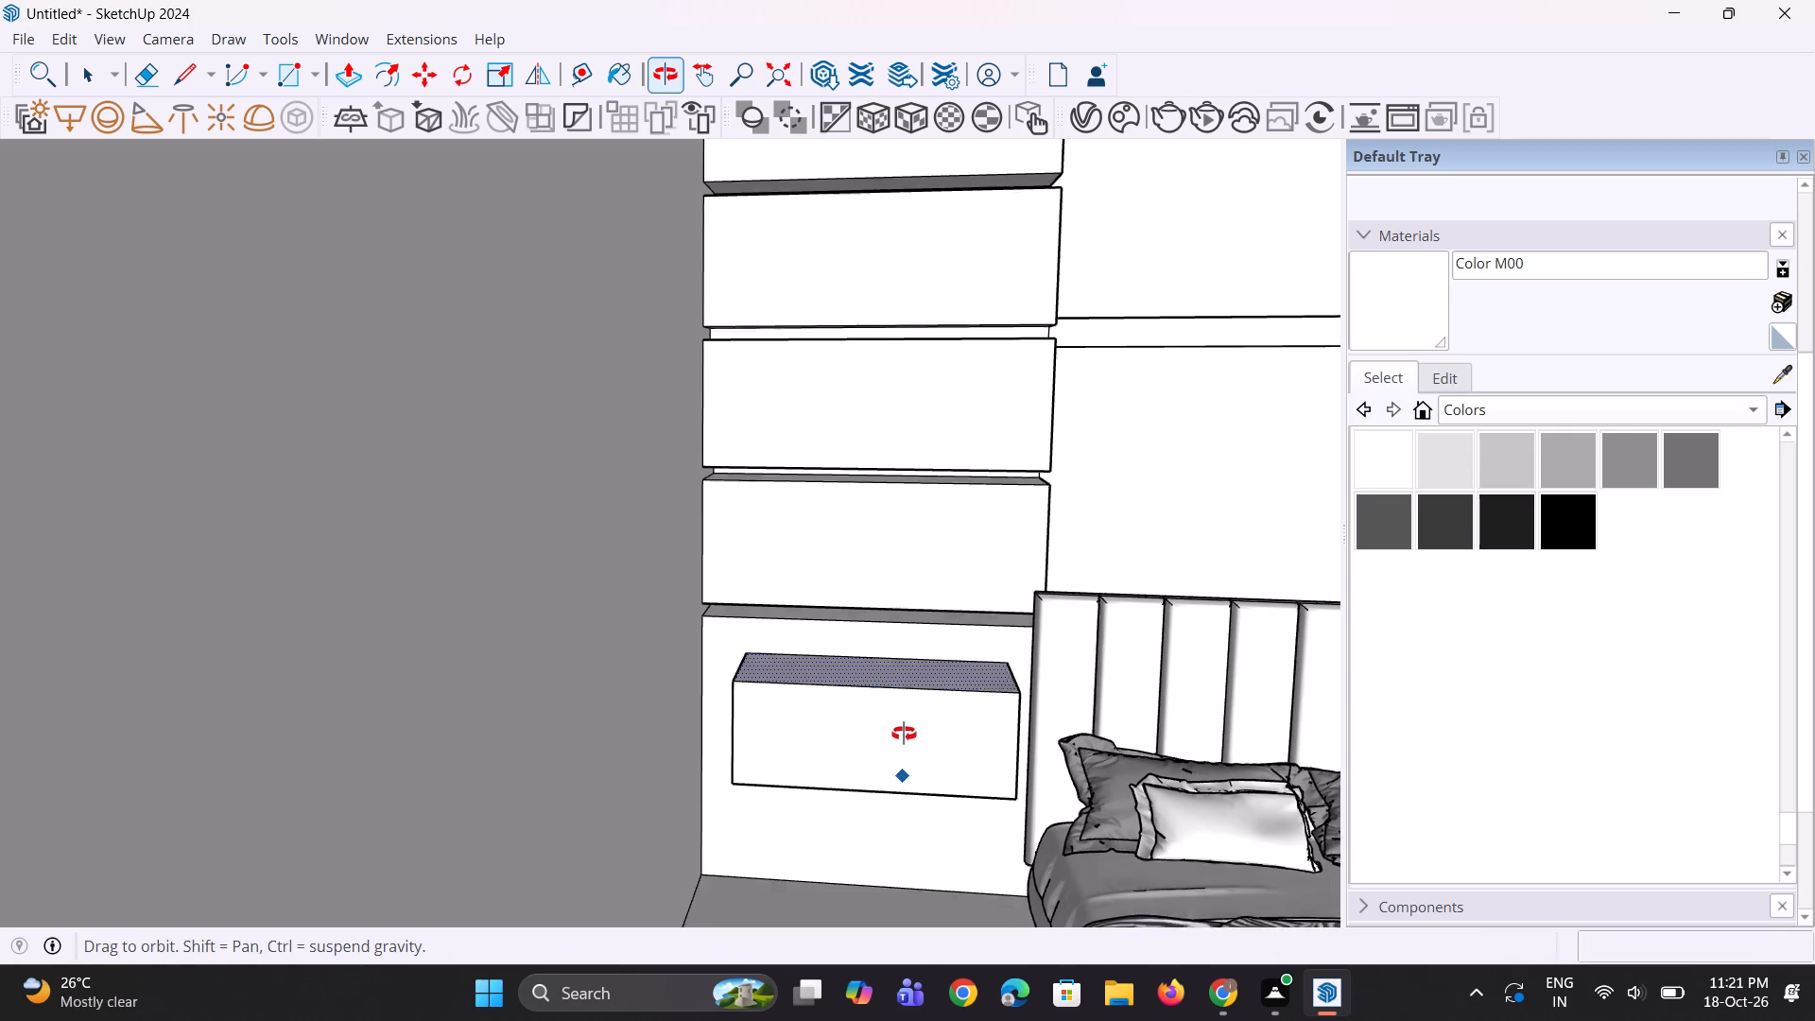
middle_click_drag(904, 734, 907, 702)
key("space")
key("space")
left_click(897, 730)
middle_click_drag(887, 810, 887, 778)
key("f")
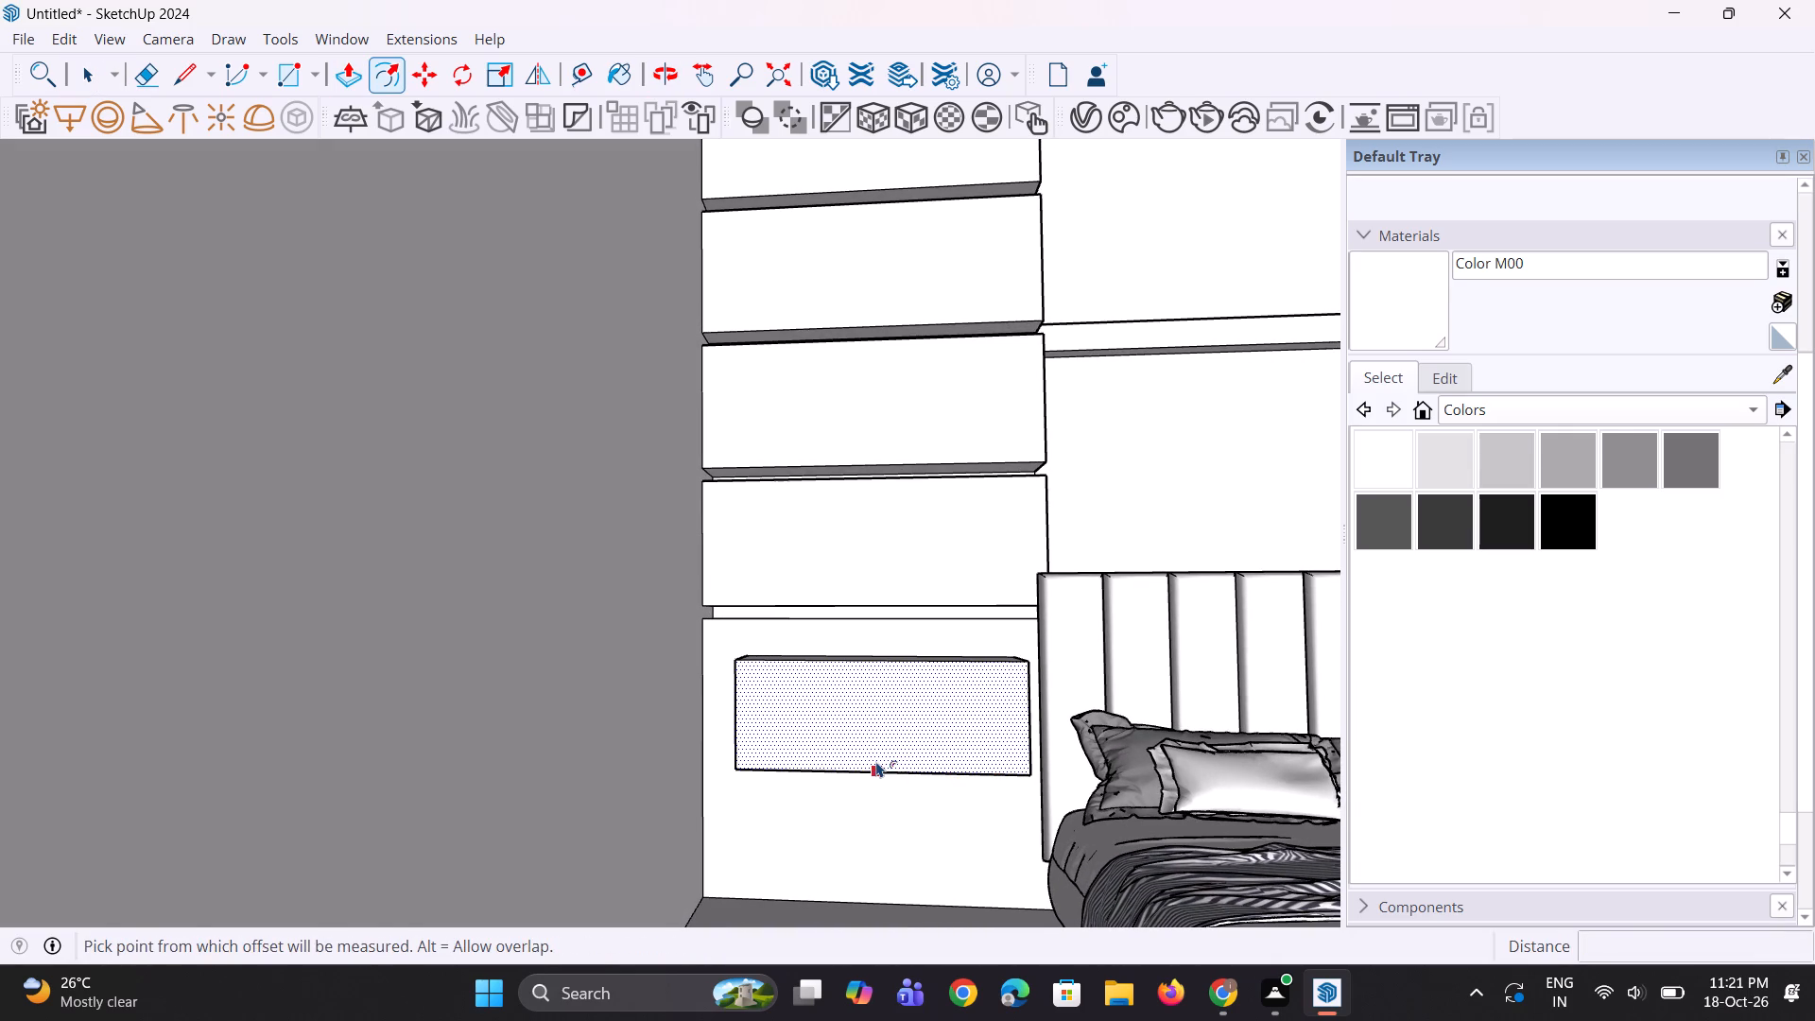
left_click(876, 761)
left_click(873, 758)
key("space")
key("space")
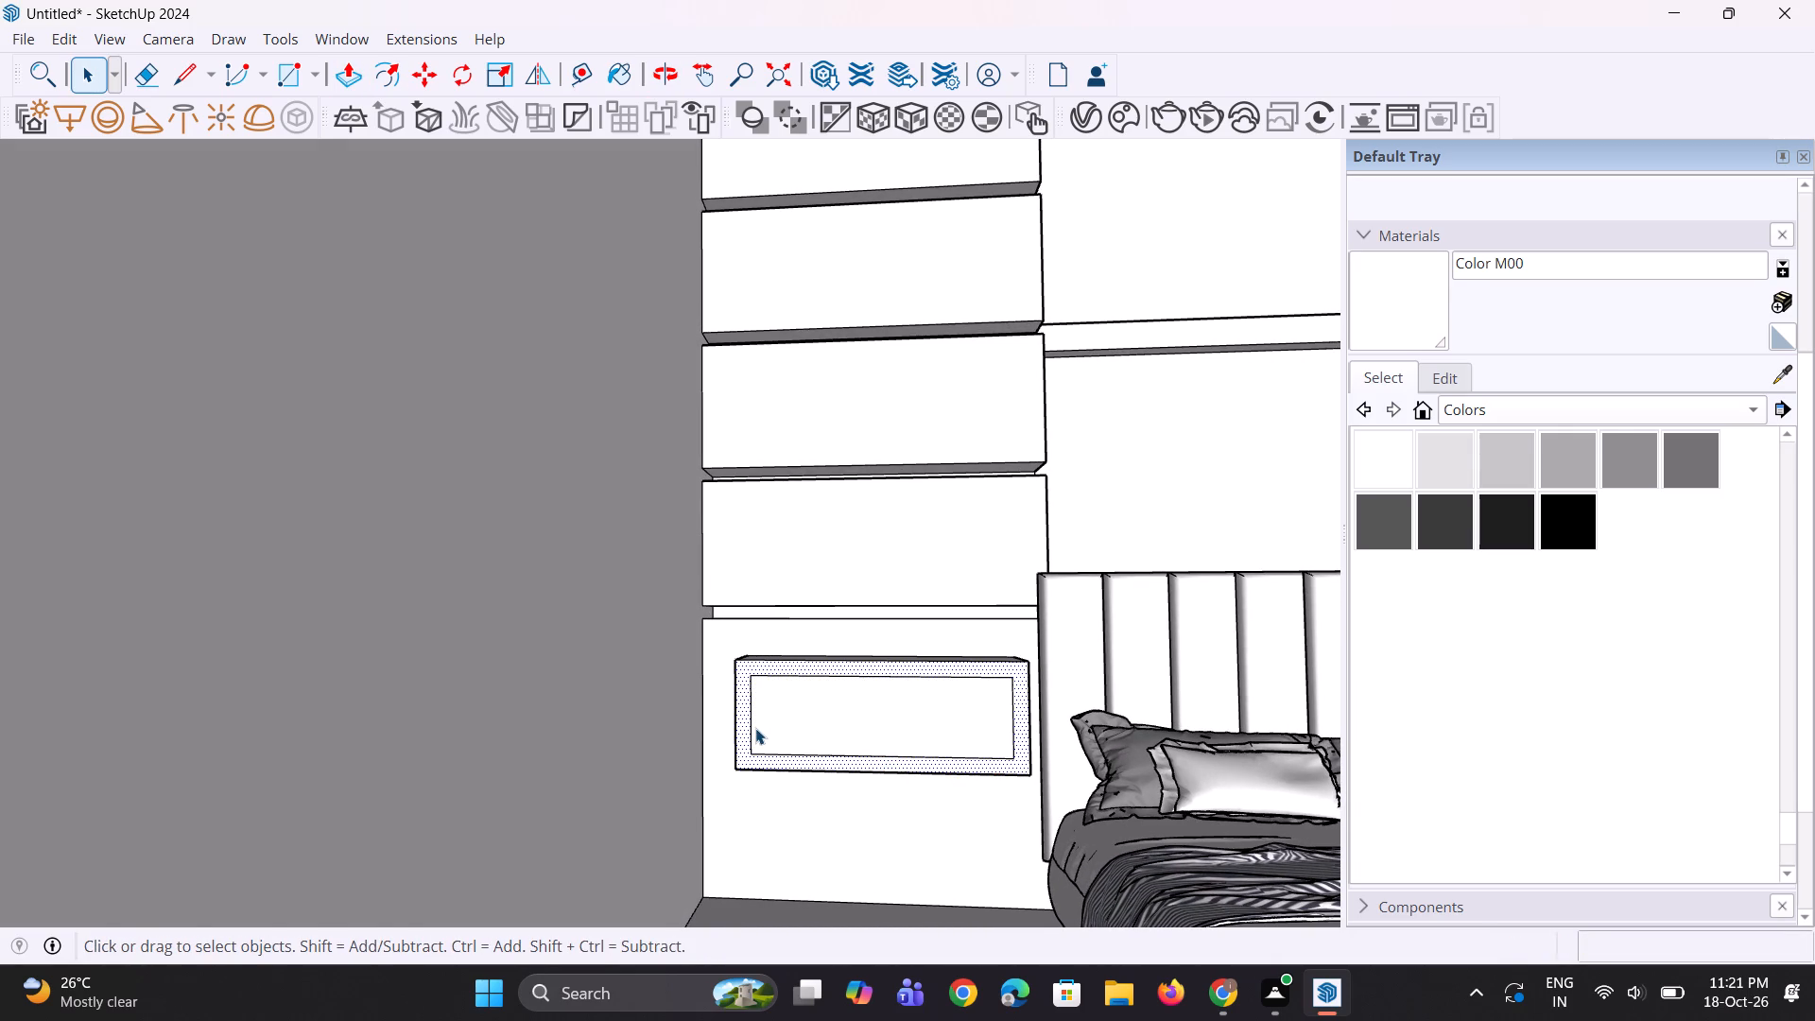
Copy the inset's short side edge to its opposite side and divide the span by 3 into equal drawer fronts.
left_click(751, 728)
scroll(746, 764, "up", 1)
key("m")
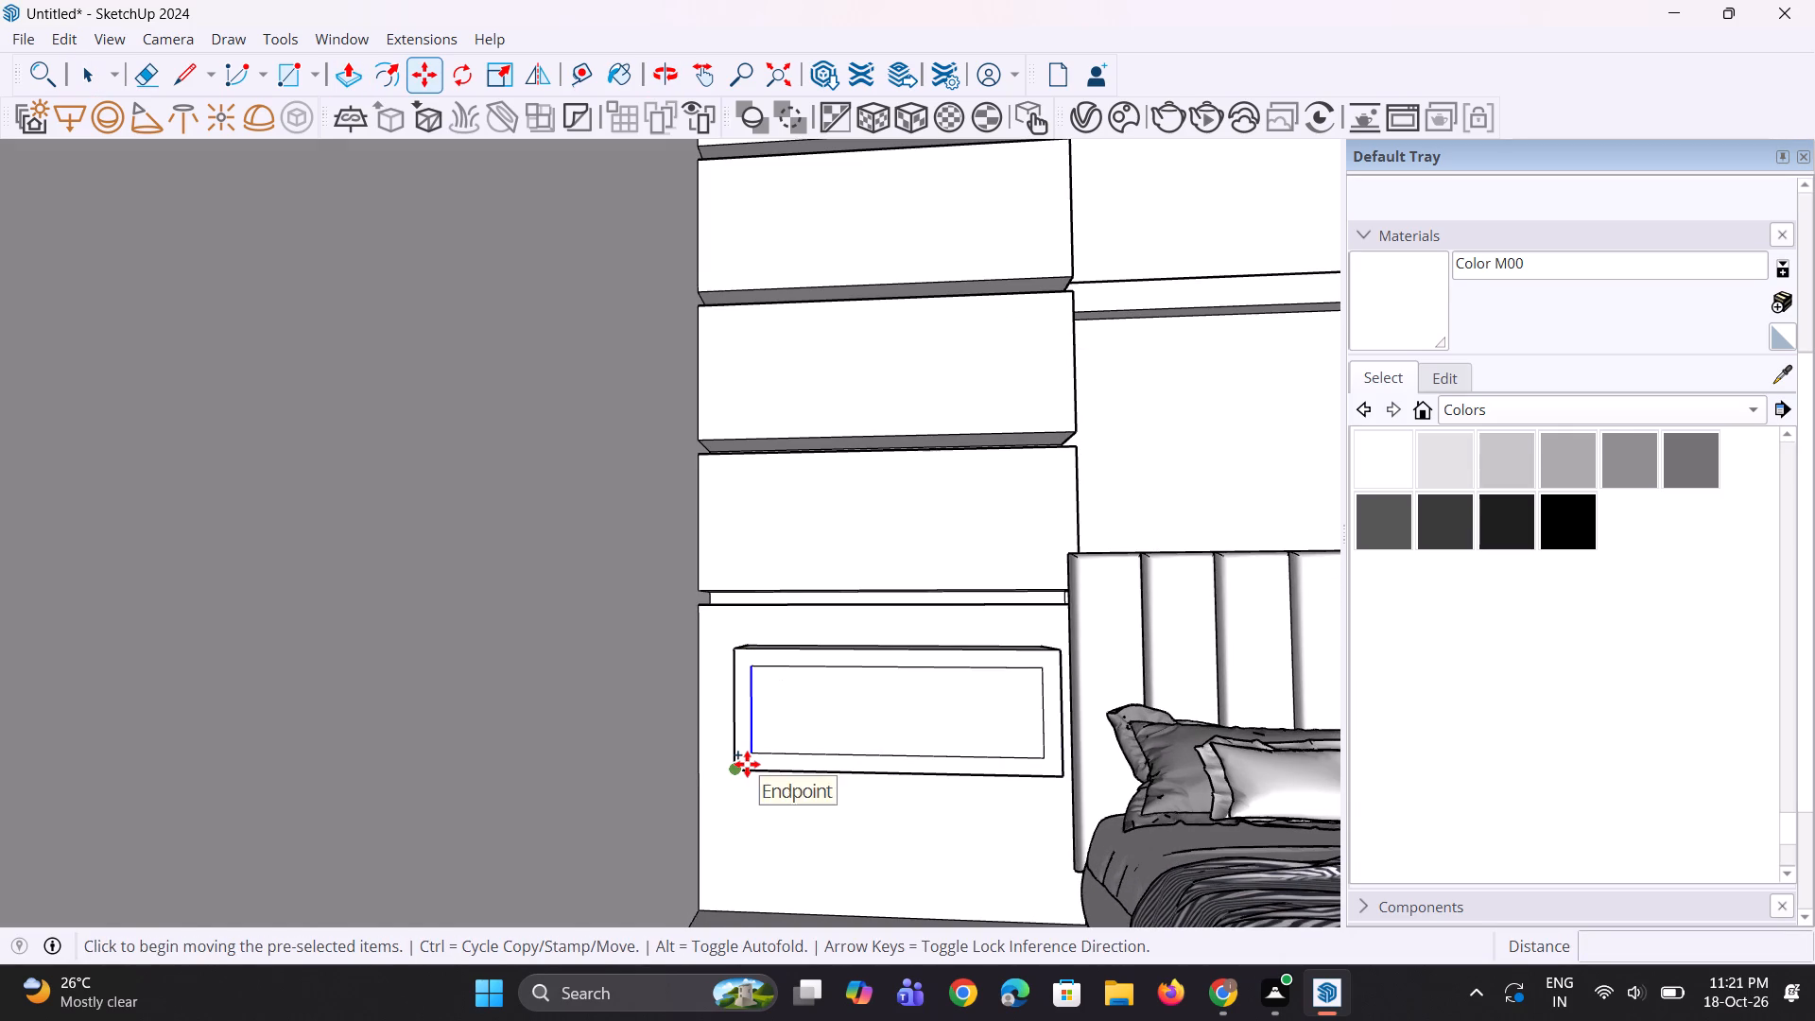
left_click(754, 756)
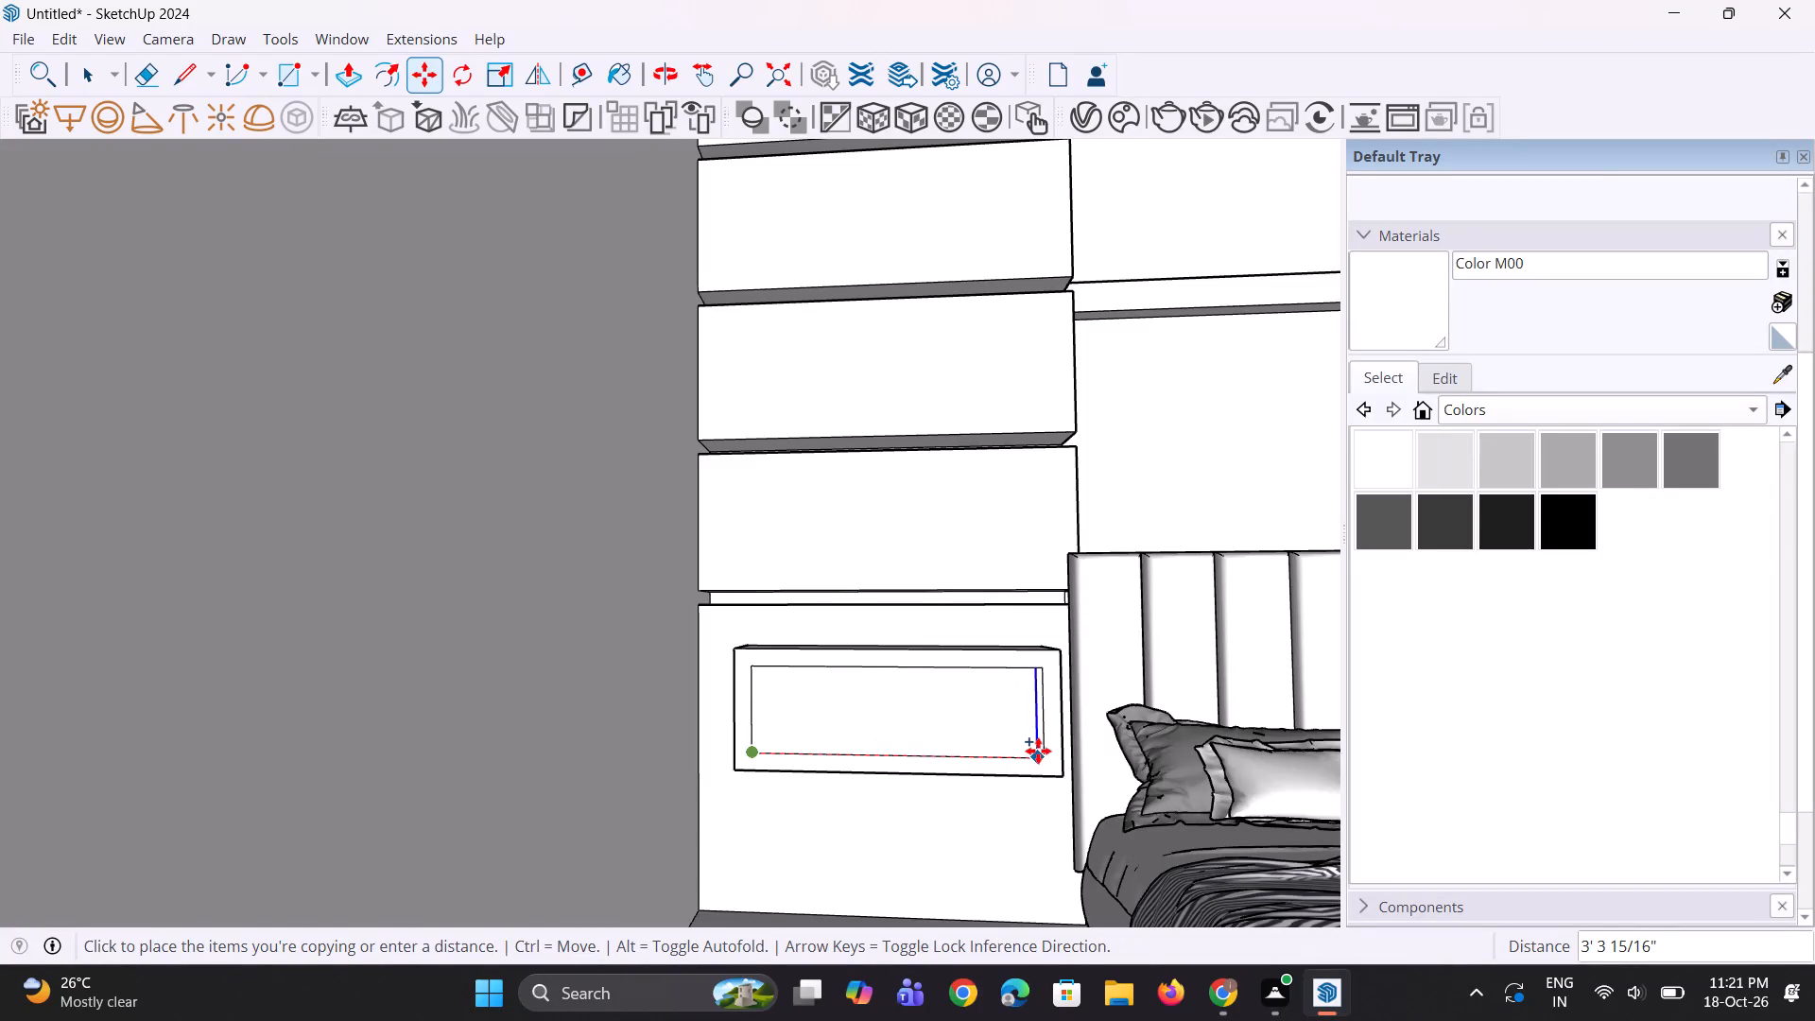
left_click(1044, 752)
type("/3")
key("Return")
middle_click_drag(975, 811, 949, 813)
key("space")
key("space")
scroll(824, 834, "down", 10)
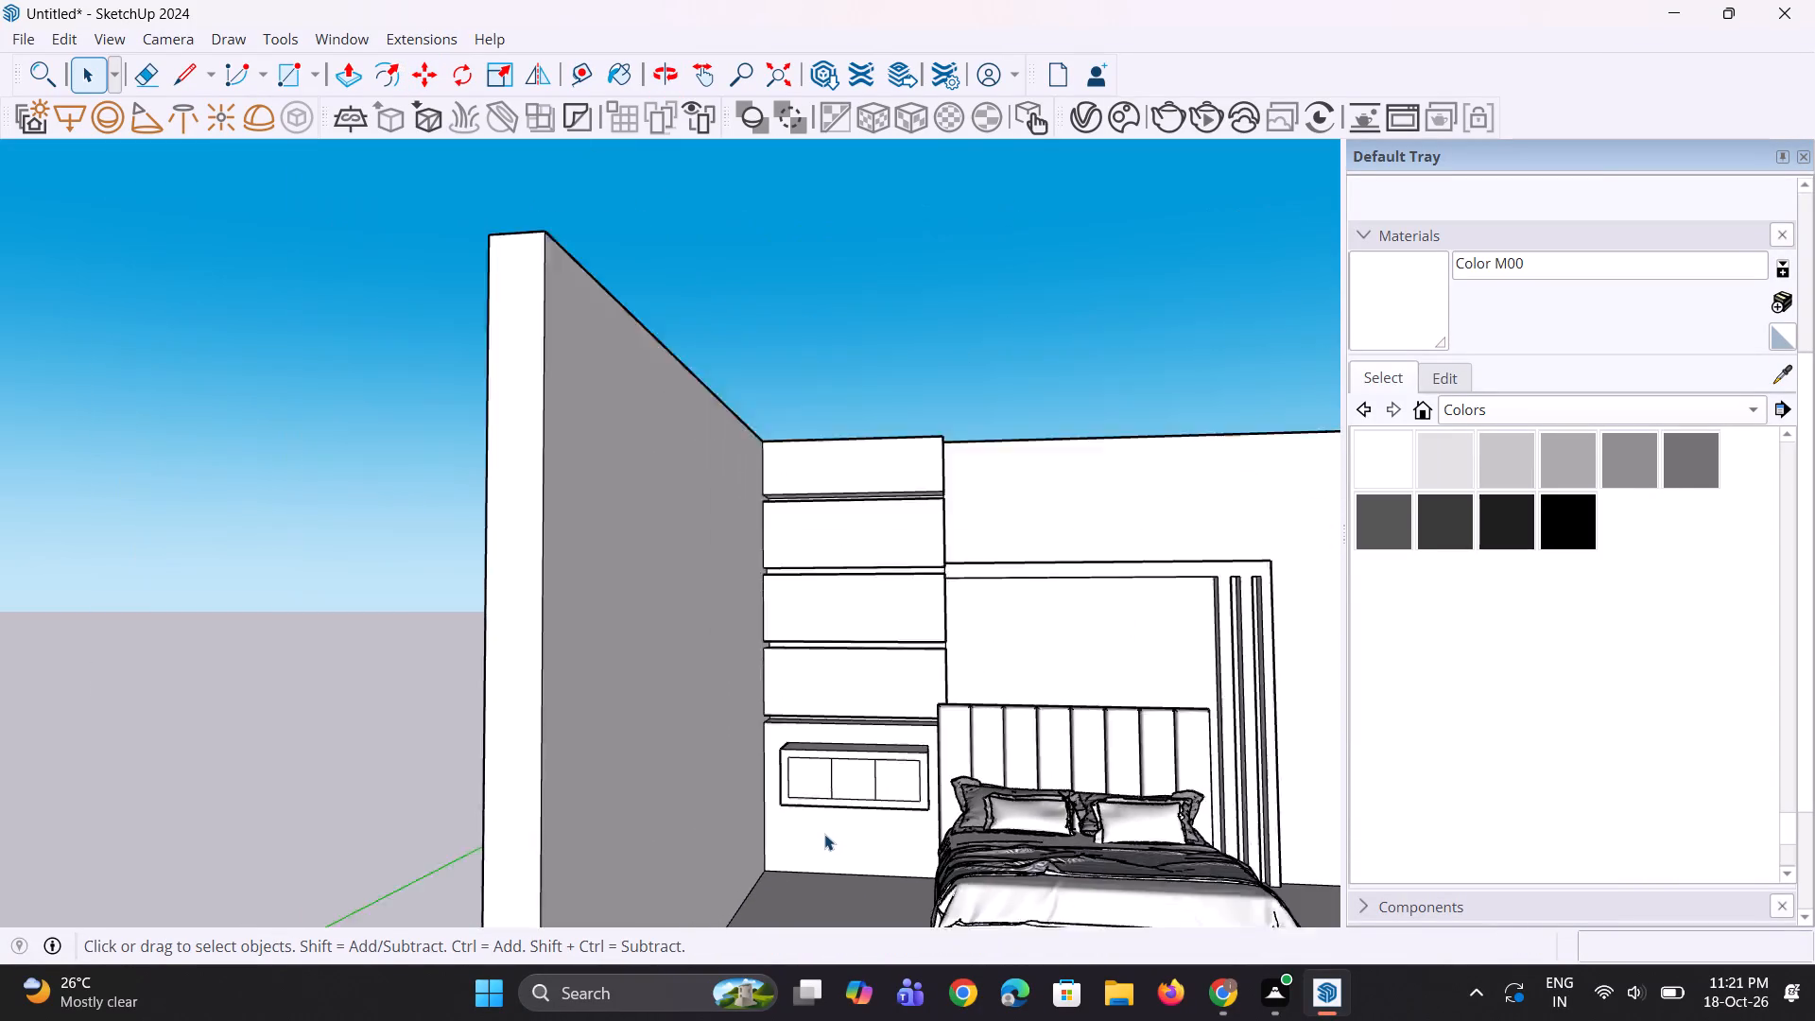
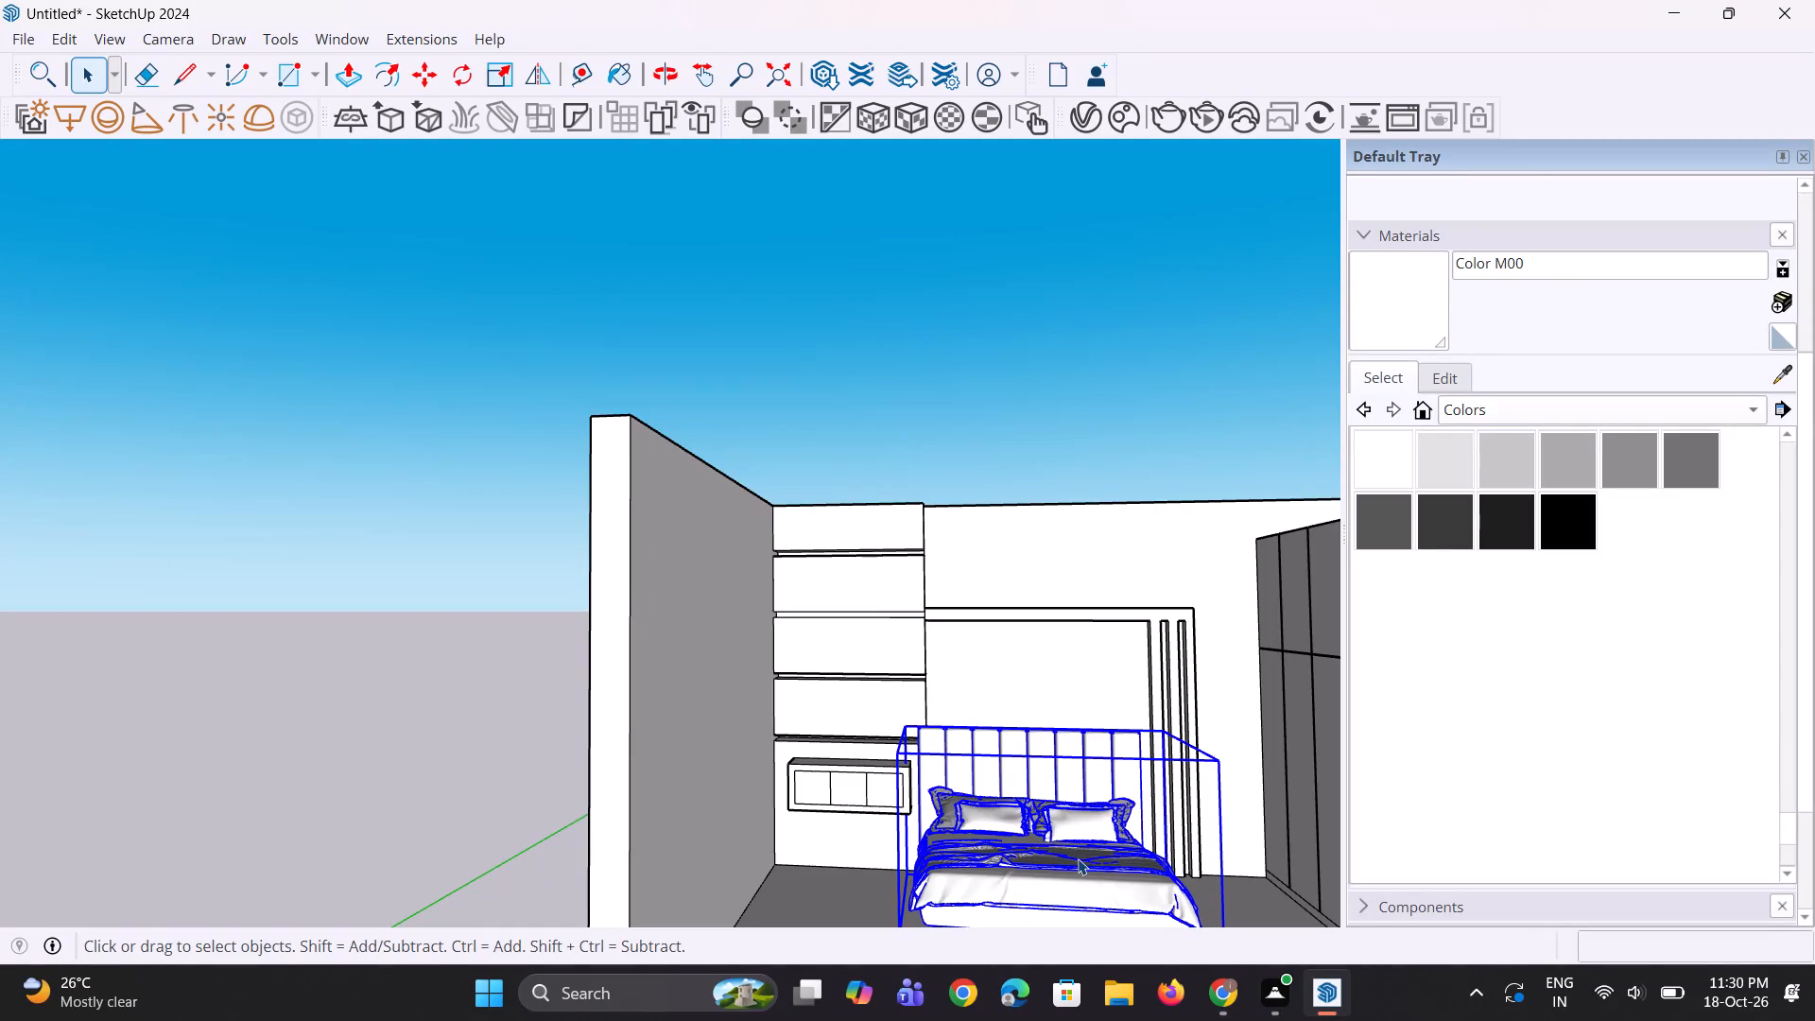
Examine the bedroom around the bed, headboard wall and shelves, with the bed deselected.
scroll(938, 264, "down", 5)
middle_click_drag(844, 407, 813, 547)
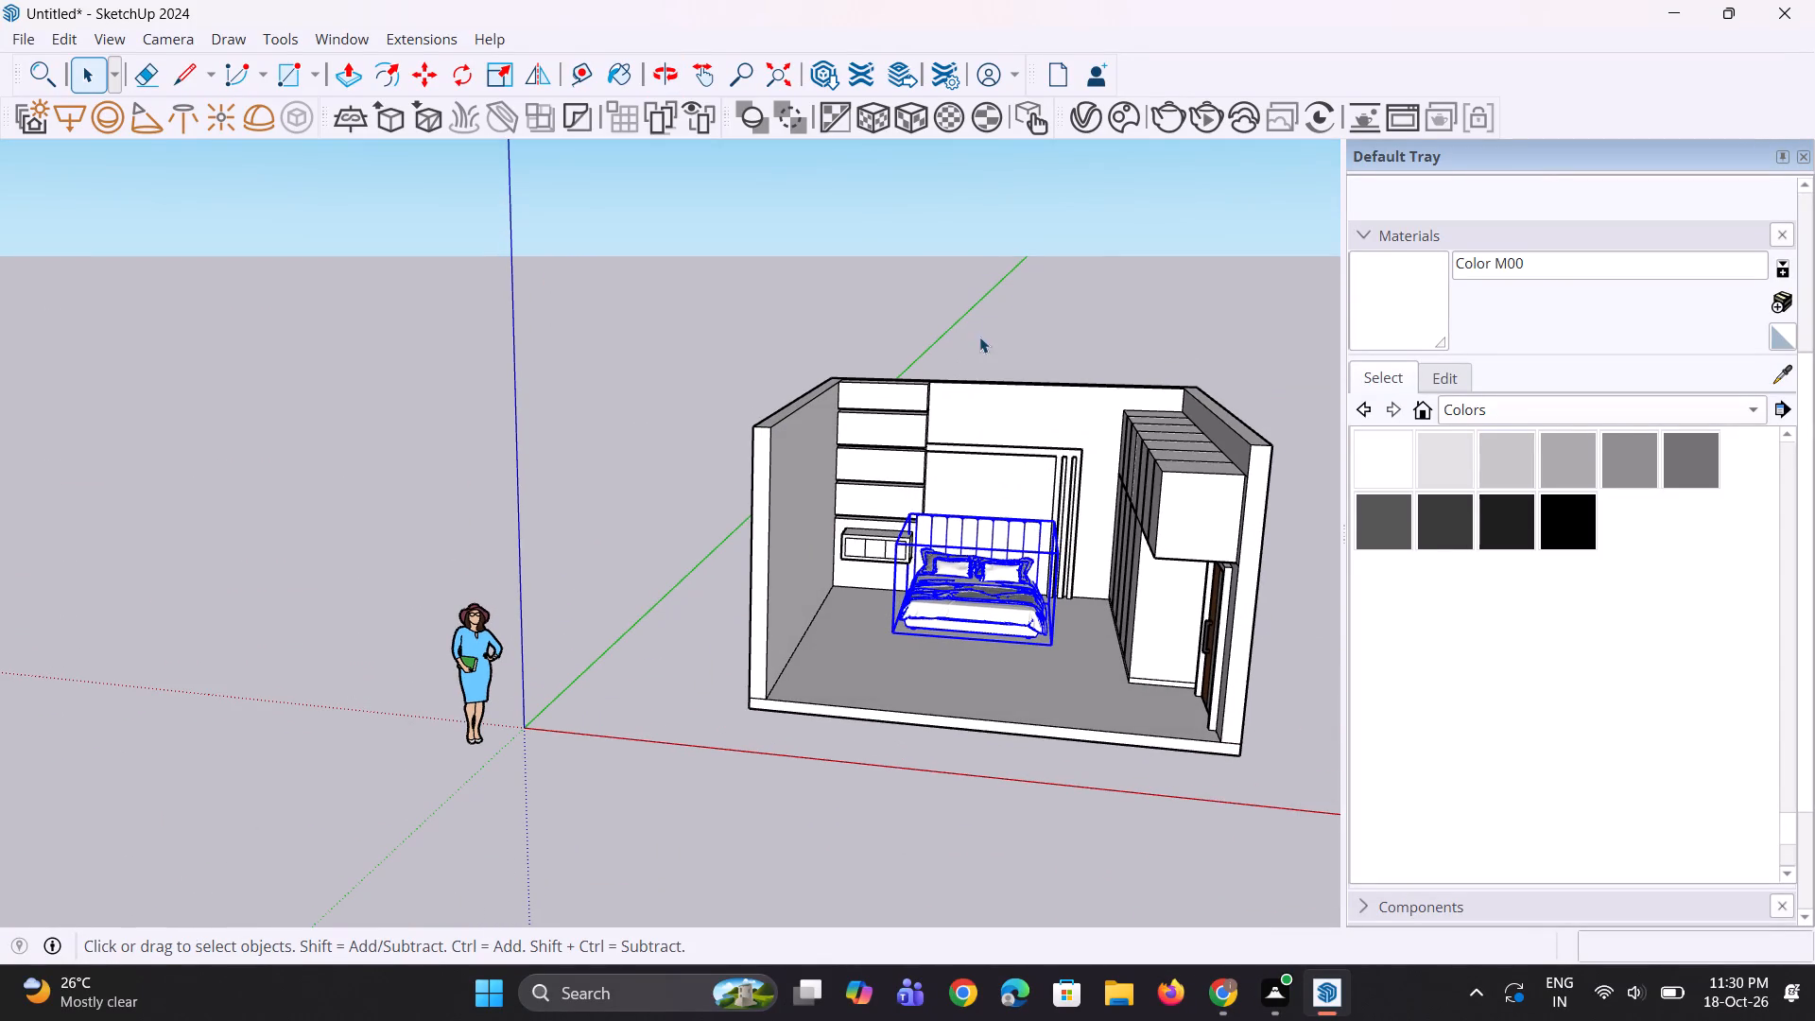
left_click(1013, 293)
scroll(925, 381, "down", 3)
middle_click_drag(929, 493, 942, 515)
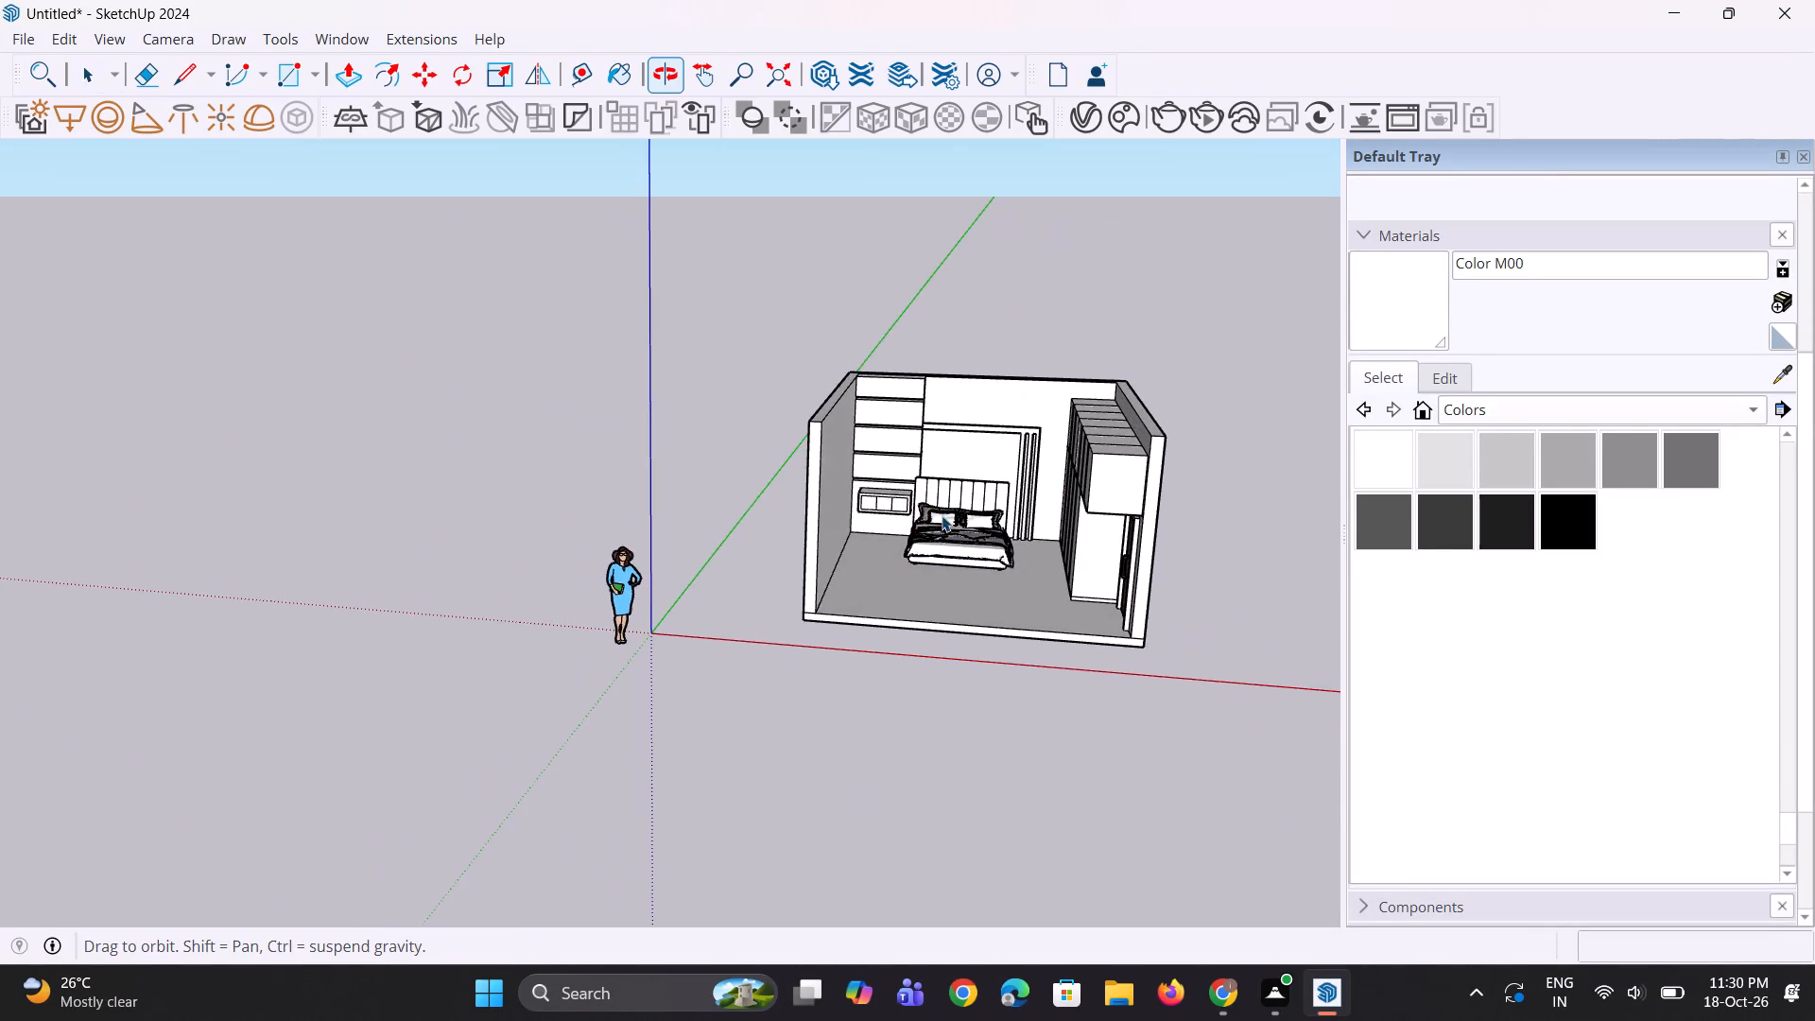
scroll(891, 592, "up", 3)
scroll(871, 493, "up", 9)
middle_click_drag(918, 540, 936, 497)
scroll(932, 482, "up", 2)
scroll(878, 547, "down", 4)
middle_click_drag(885, 551, 851, 565)
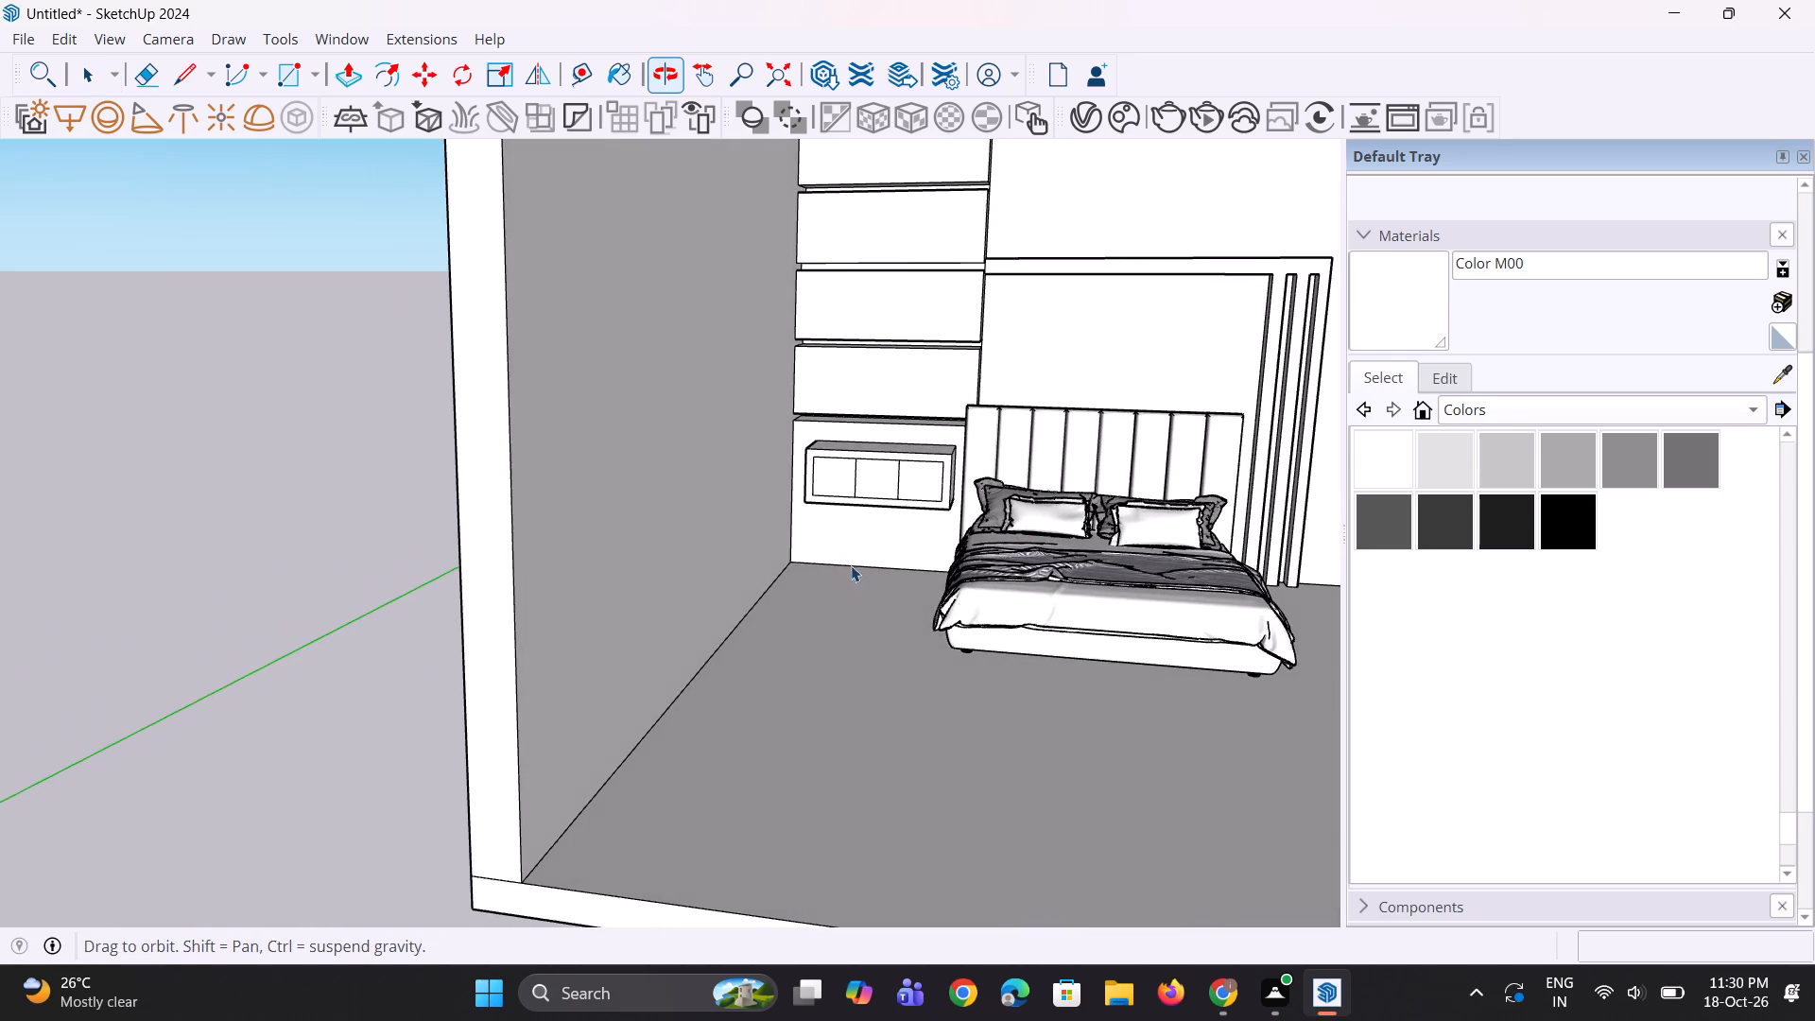
scroll(856, 542, "down", 5)
middle_click_drag(856, 549, 825, 564)
key("space")
scroll(829, 526, "down", 4)
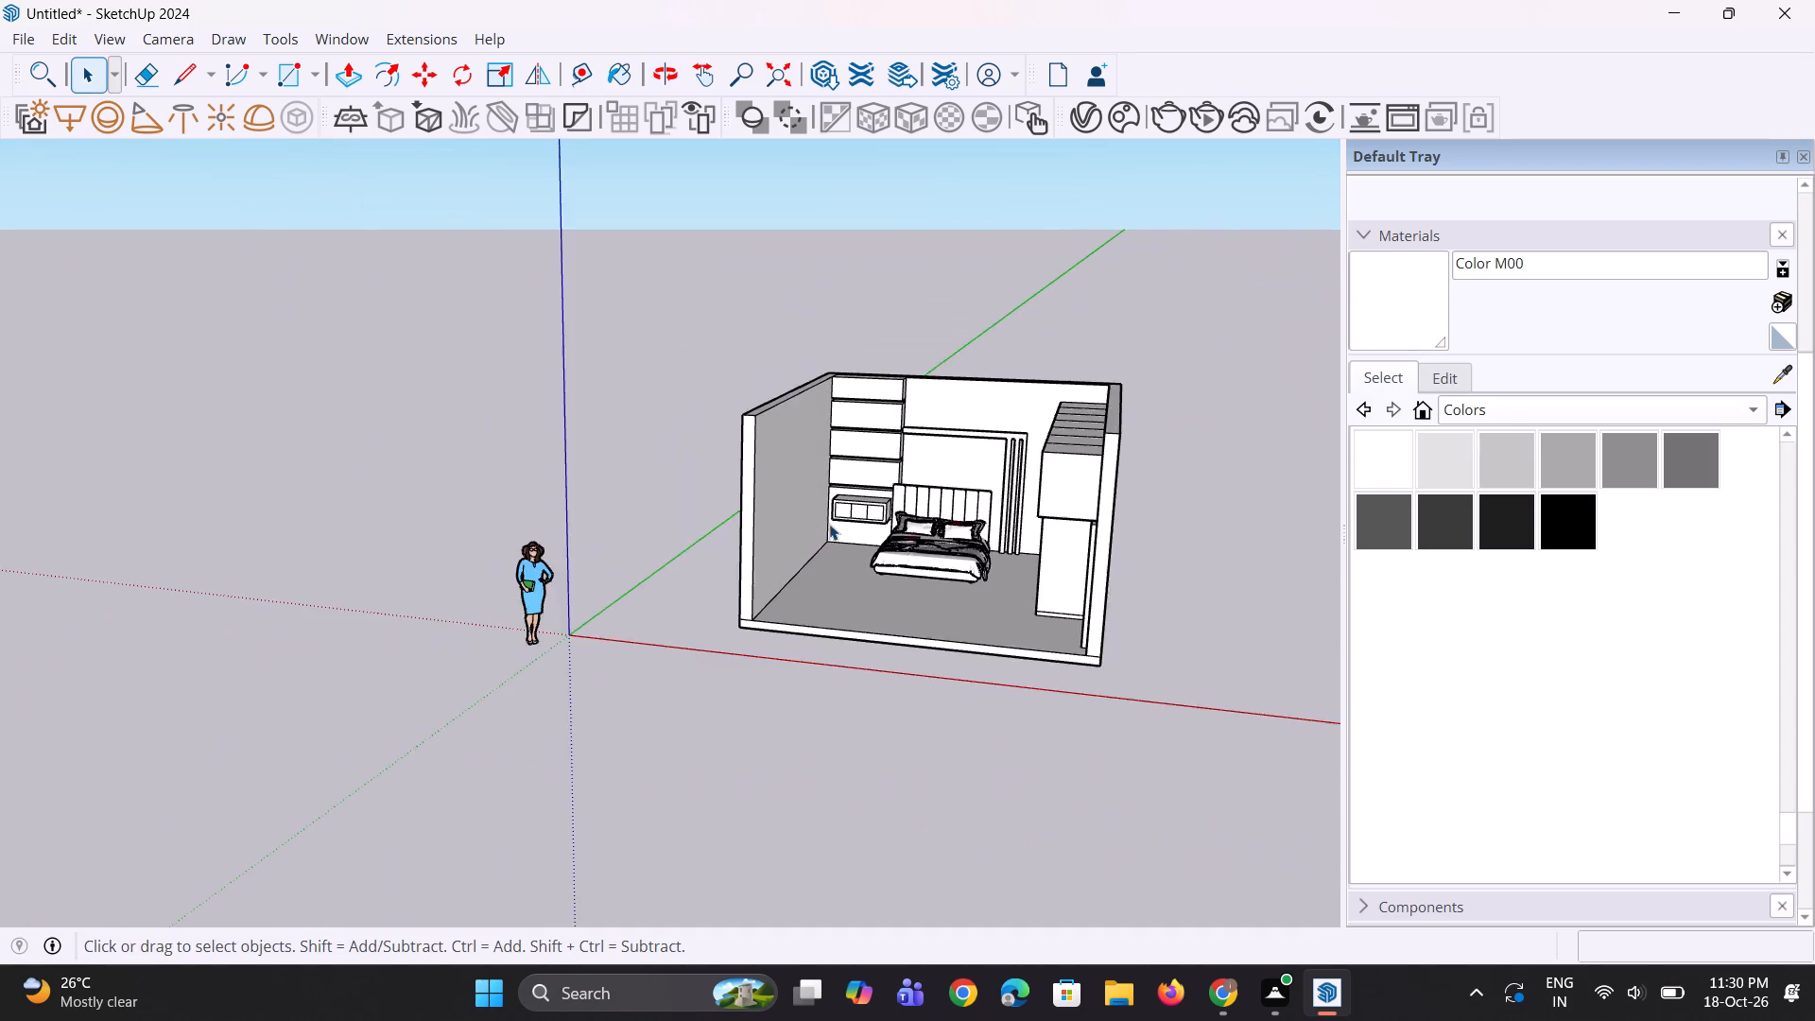
Move the set of three framed artworks about 53' 6" to just in front of the room's open side.
scroll(829, 524, "down", 4)
middle_click_drag(944, 576, 960, 571)
left_click(1317, 539)
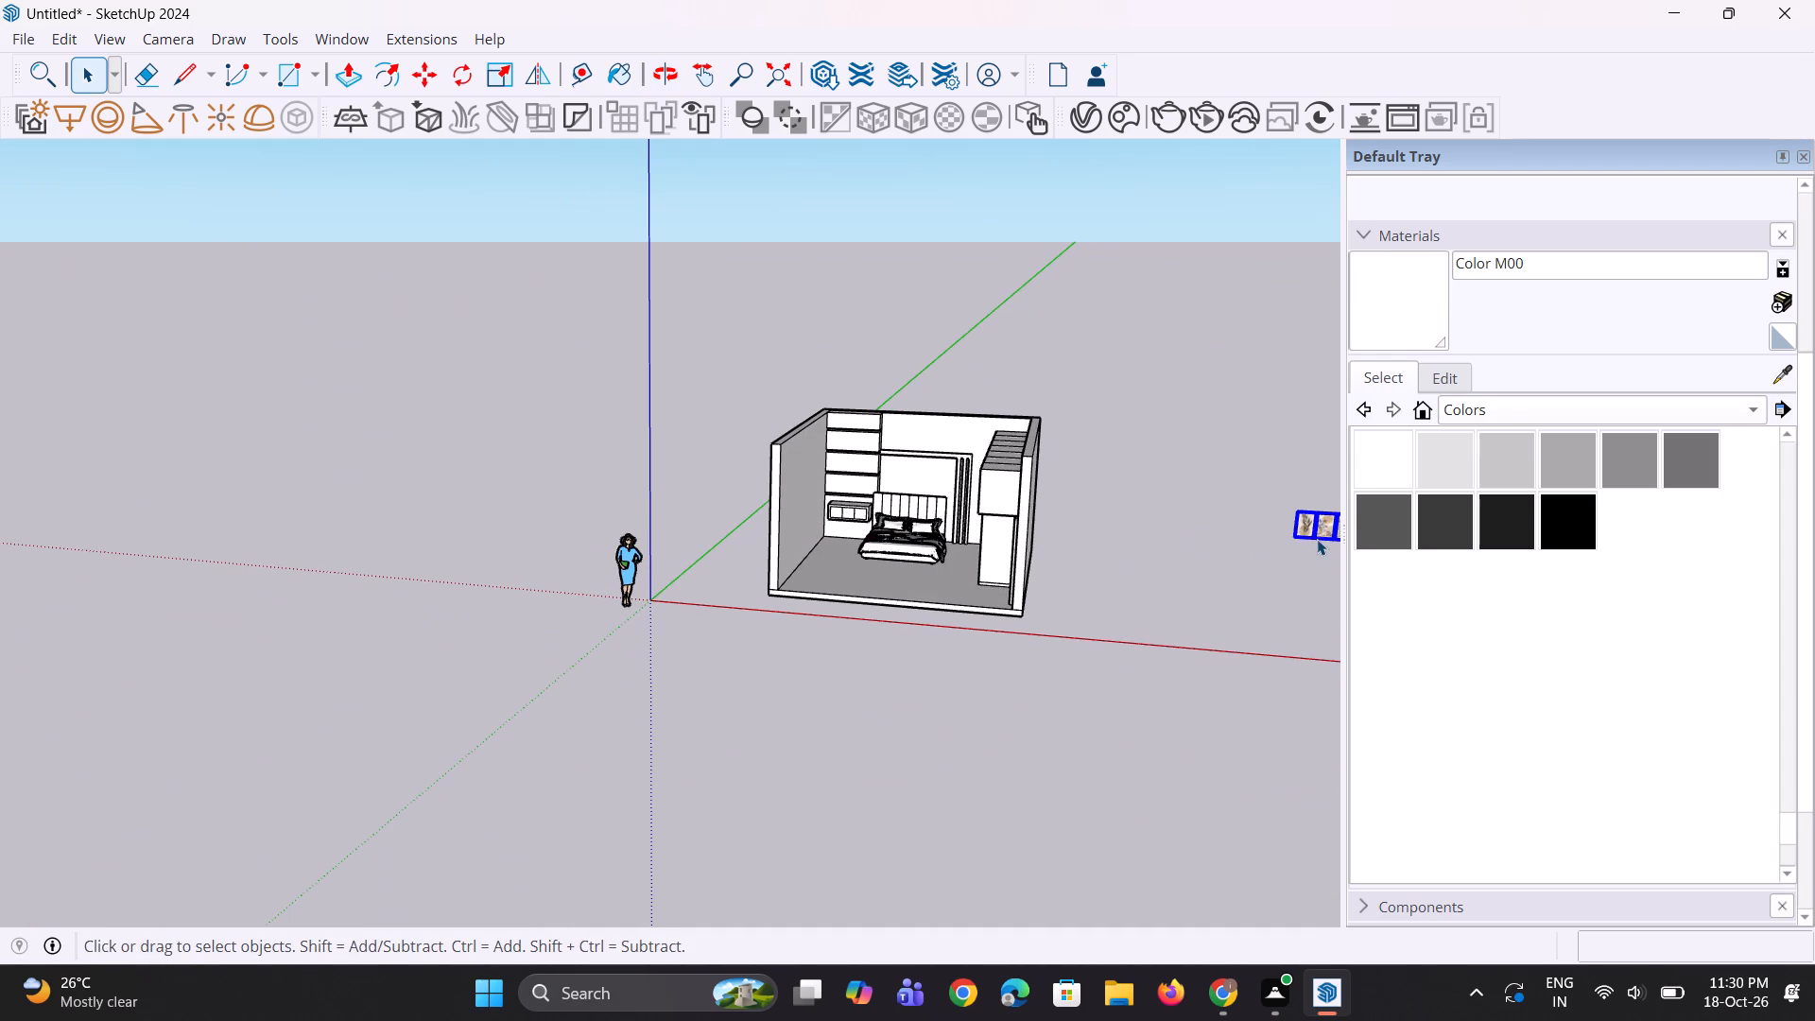
scroll(1302, 537, "up", 1)
key("m")
left_click(1296, 539)
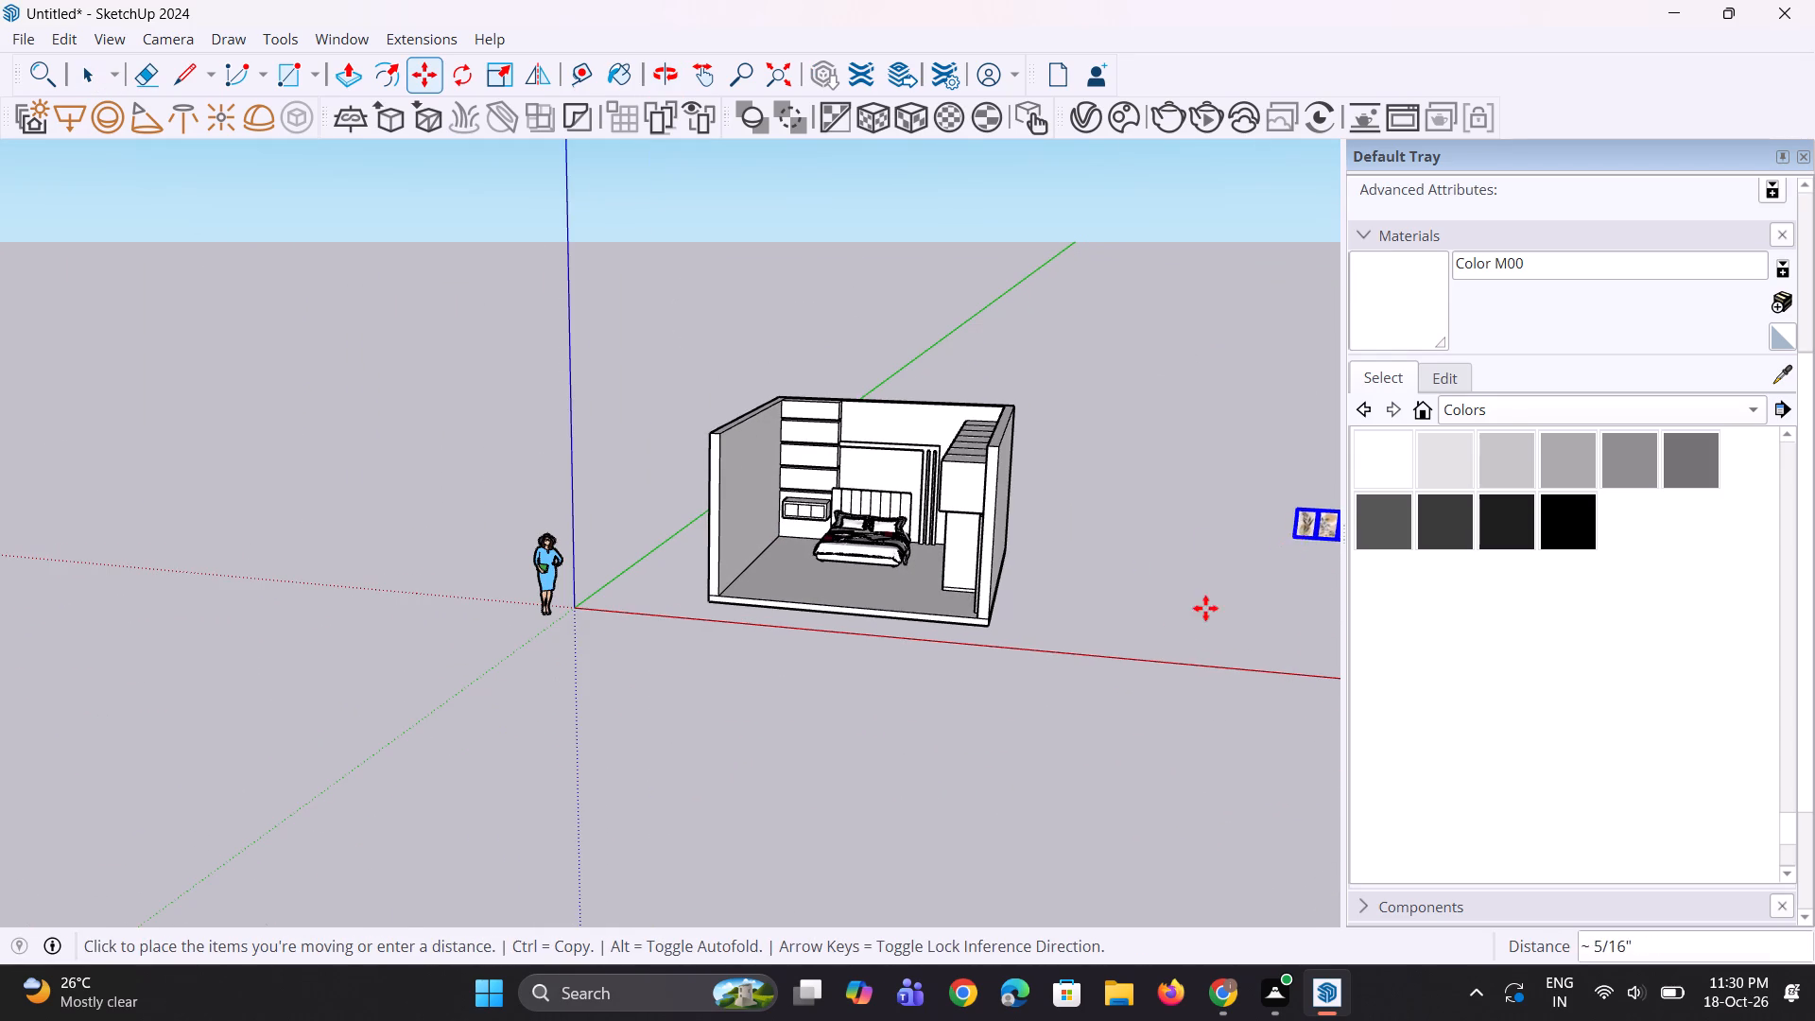
left_click(889, 700)
Explode the artwork set into separate framed pictures.
right_click(959, 686)
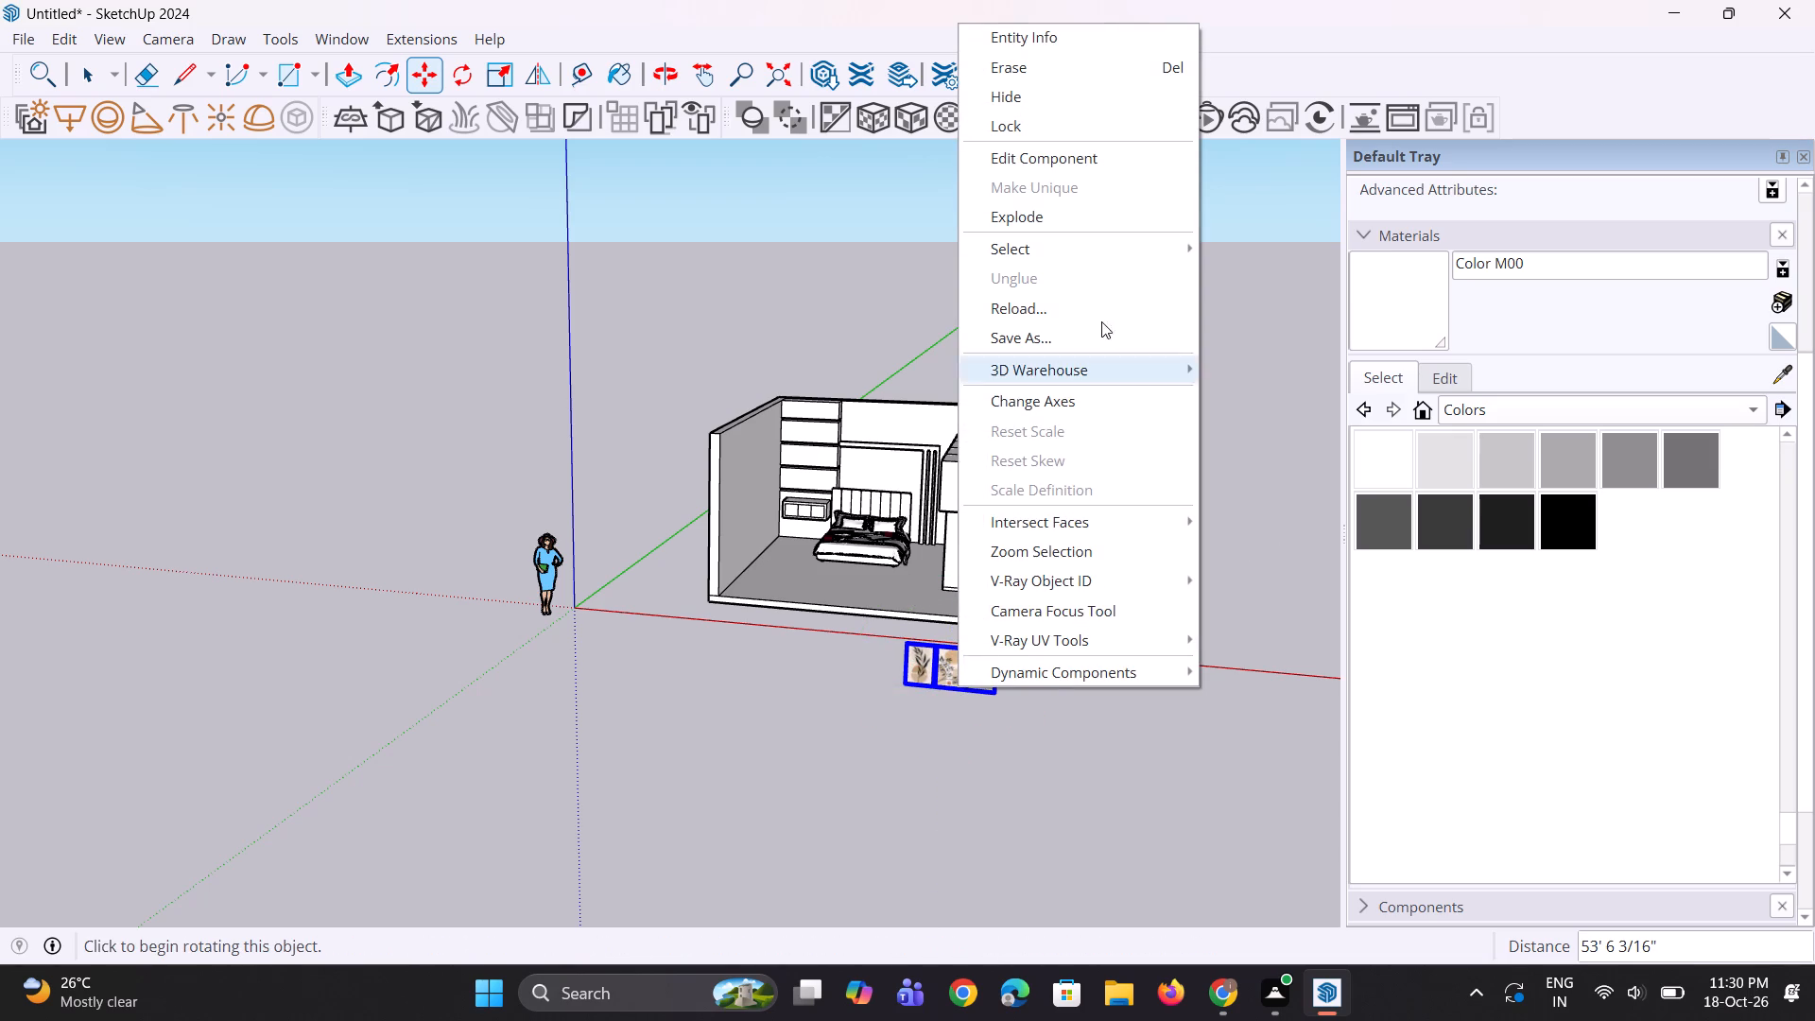
left_click_drag(1115, 294, 1114, 242)
left_click(1105, 216)
left_click(1174, 558)
key("space")
key("space")
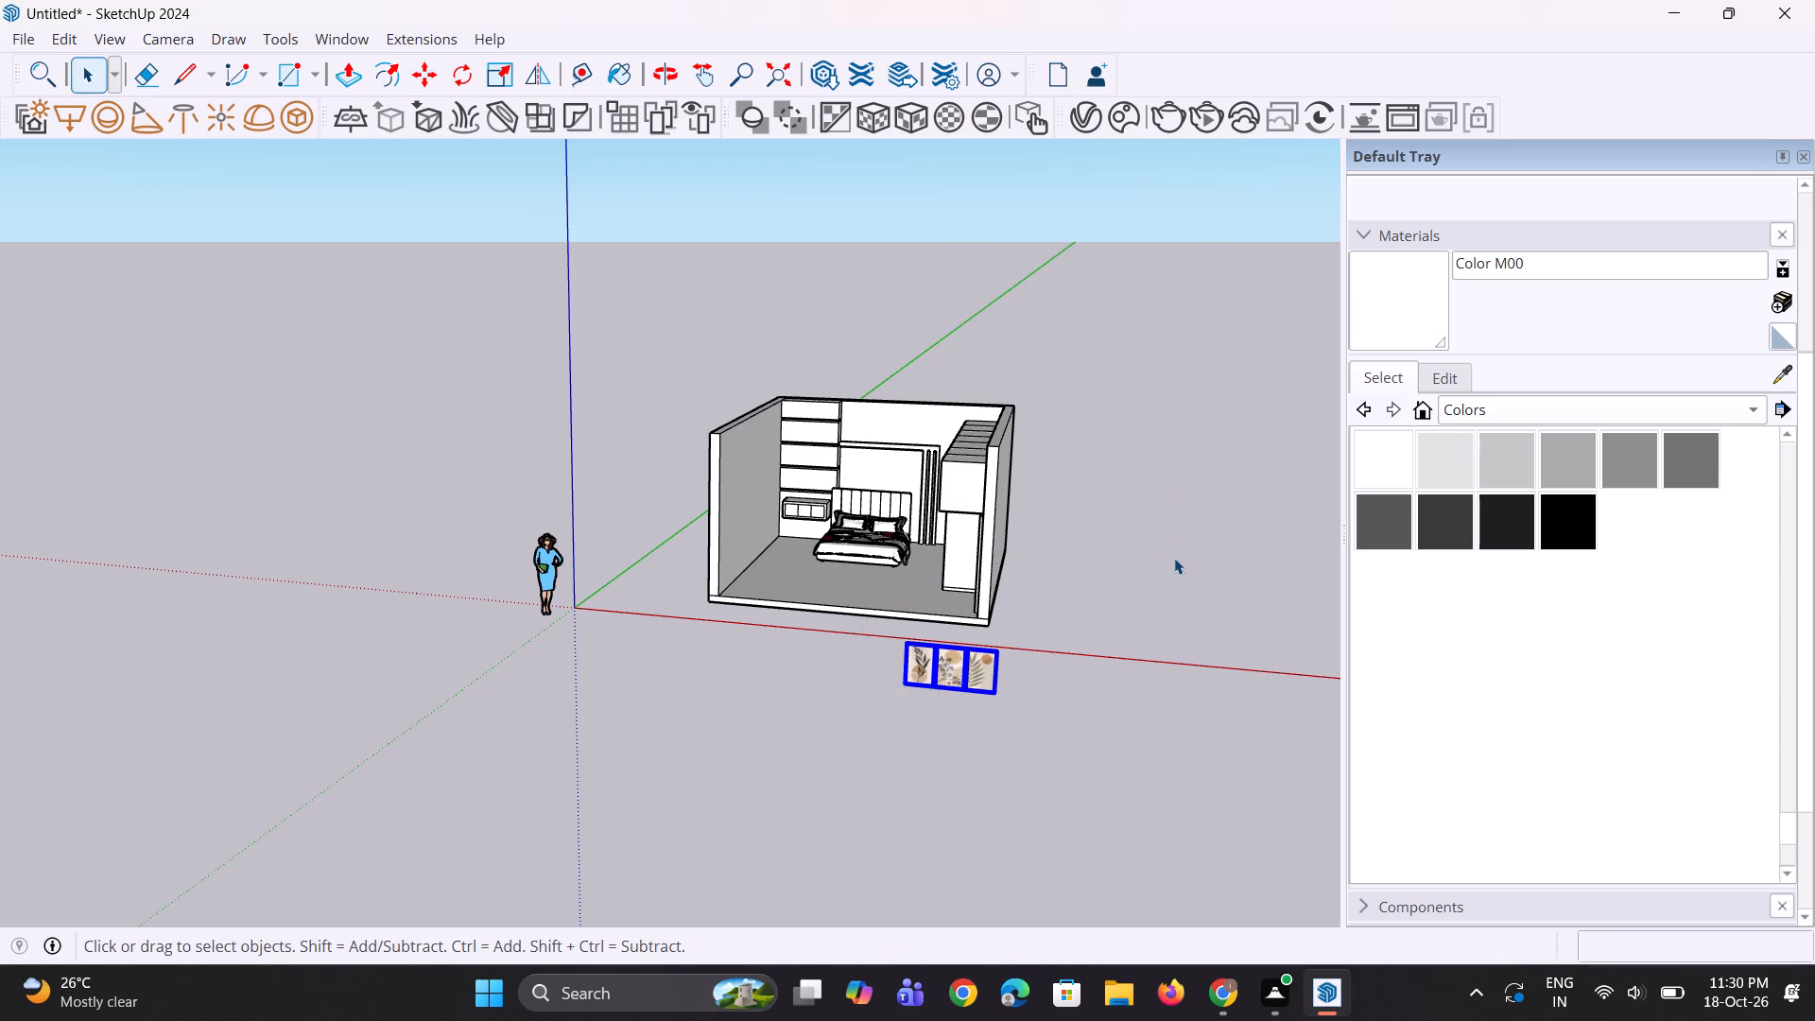
left_click(1174, 558)
Move the framed artwork with the dark leaf branch onto the wall above the bed's headboard.
scroll(987, 726, "up", 3)
left_click(959, 666)
middle_click_drag(944, 684, 991, 675)
scroll(1011, 662, "up", 3)
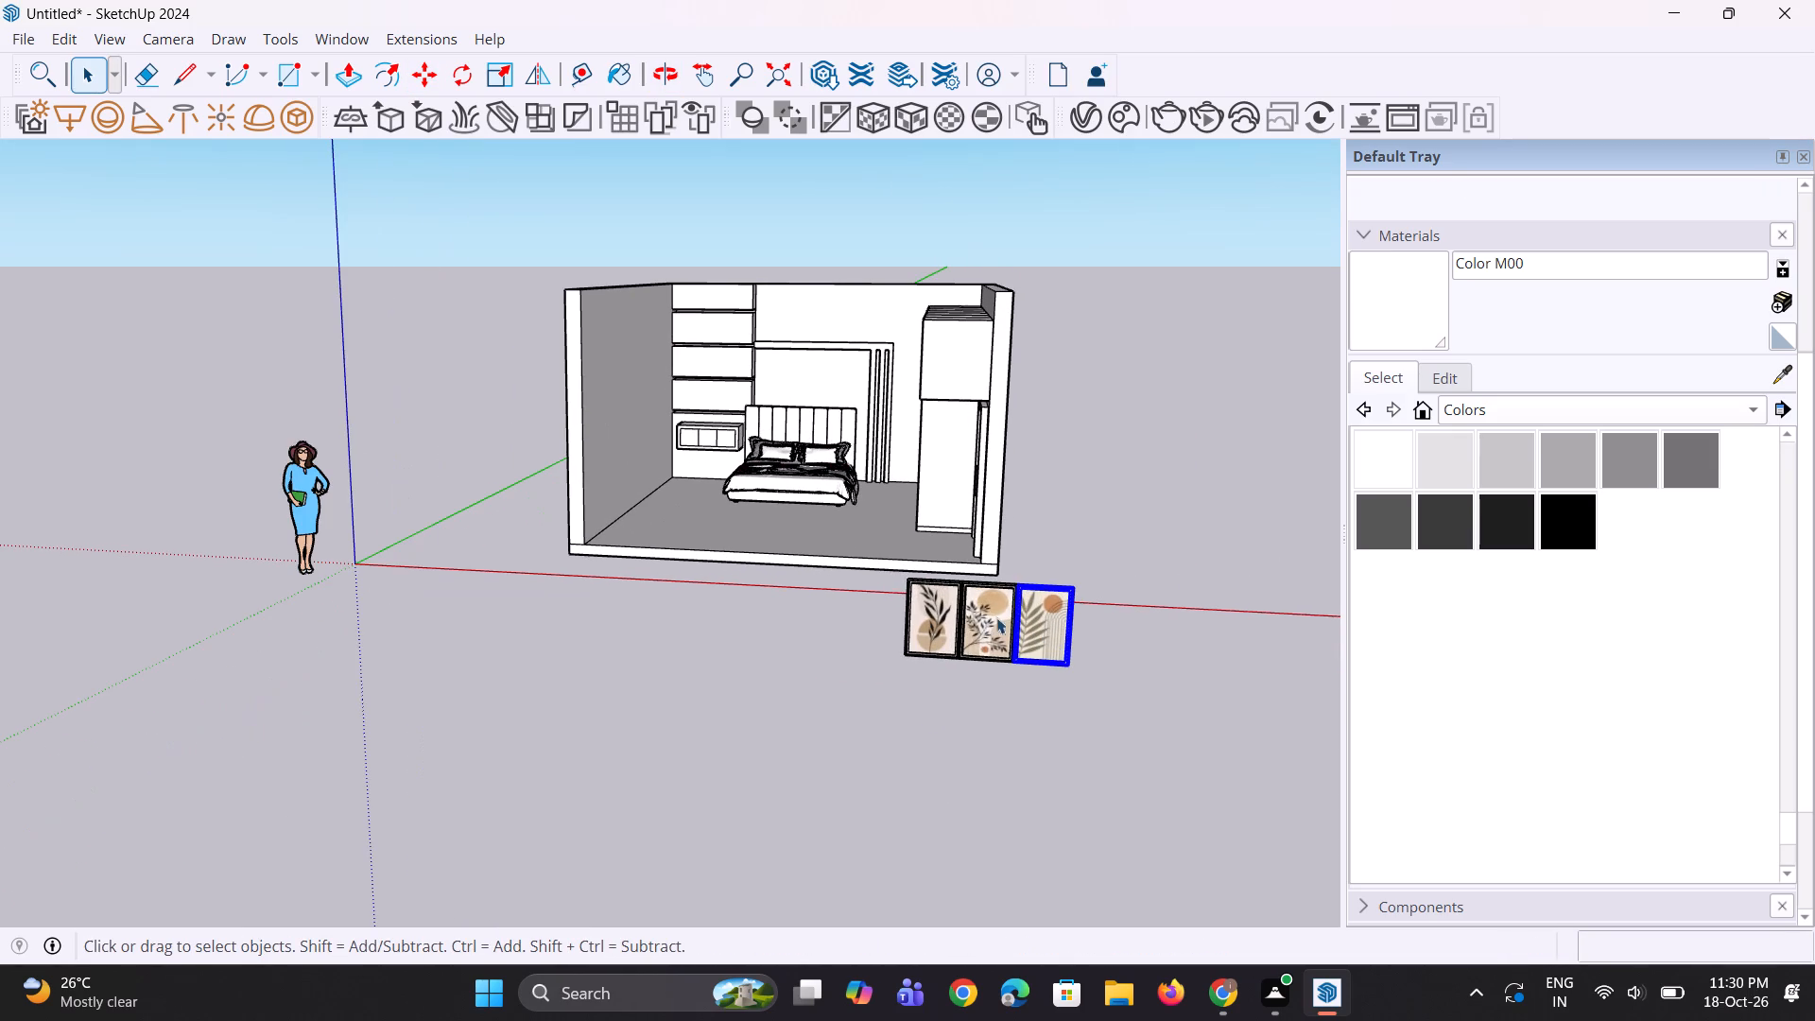
left_click(973, 629)
left_click(925, 647)
scroll(925, 647, "up", 2)
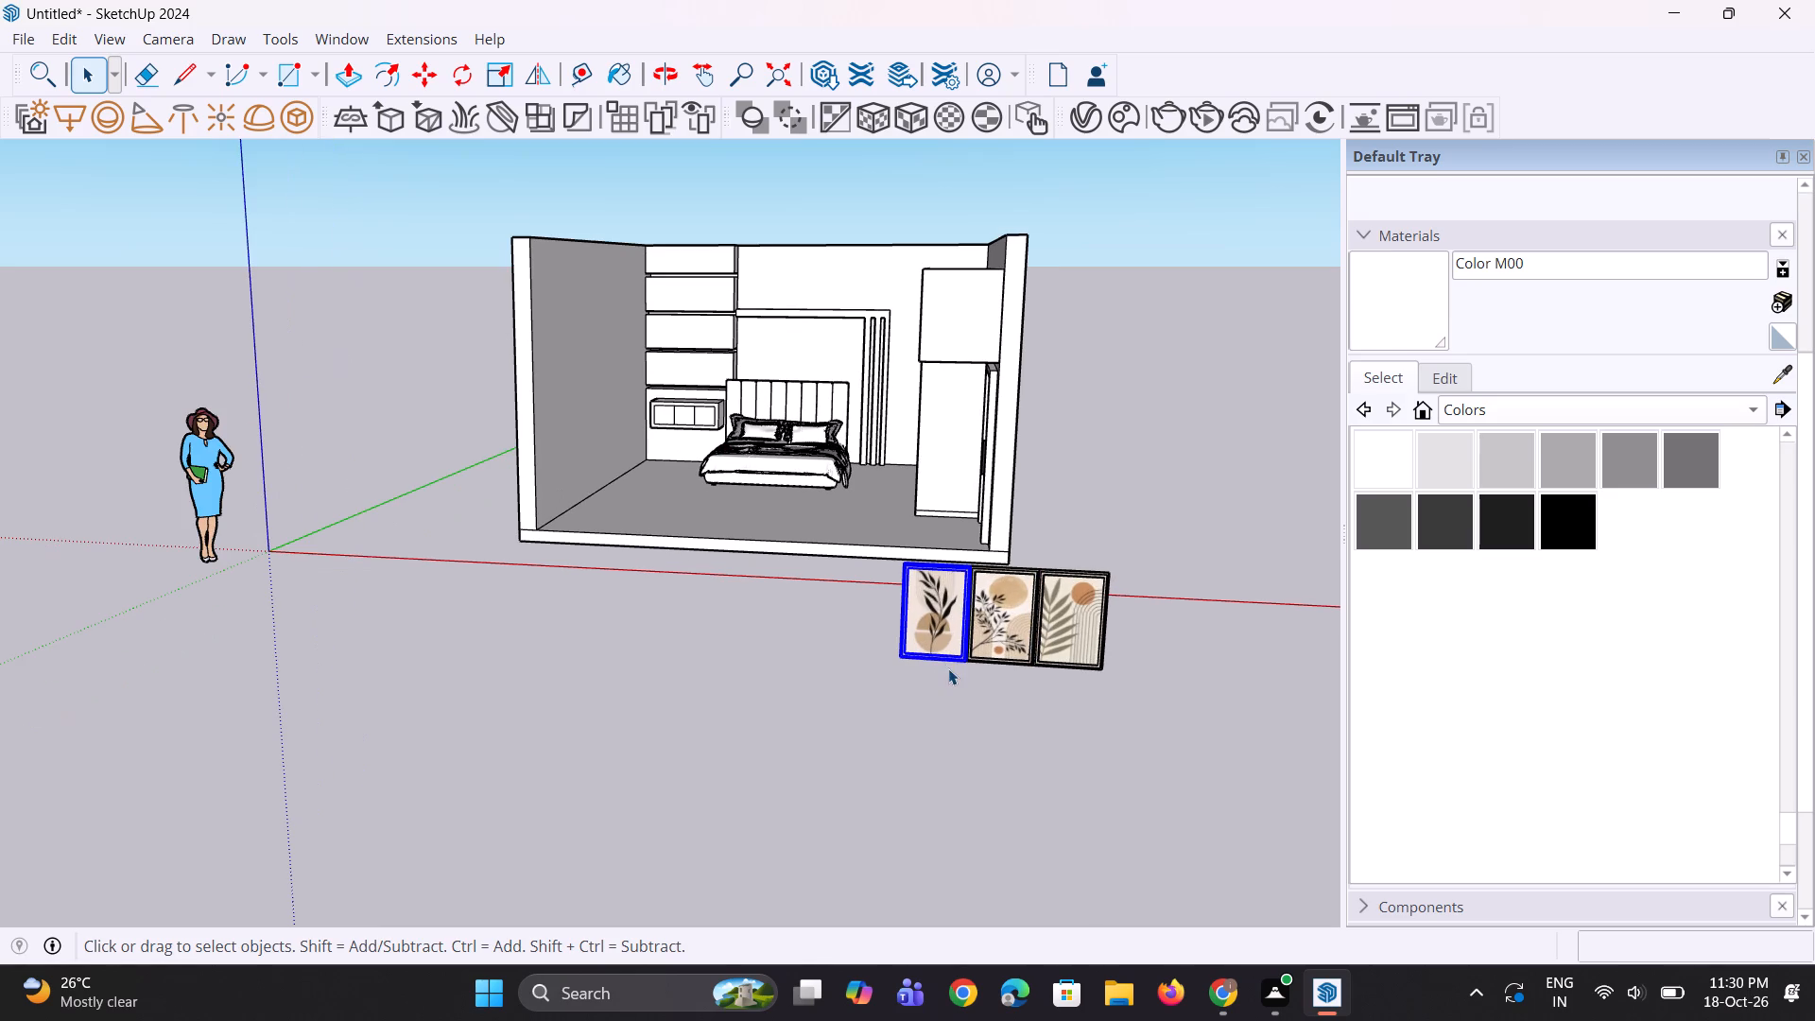
key("m")
left_click(955, 668)
scroll(795, 383, "up", 4)
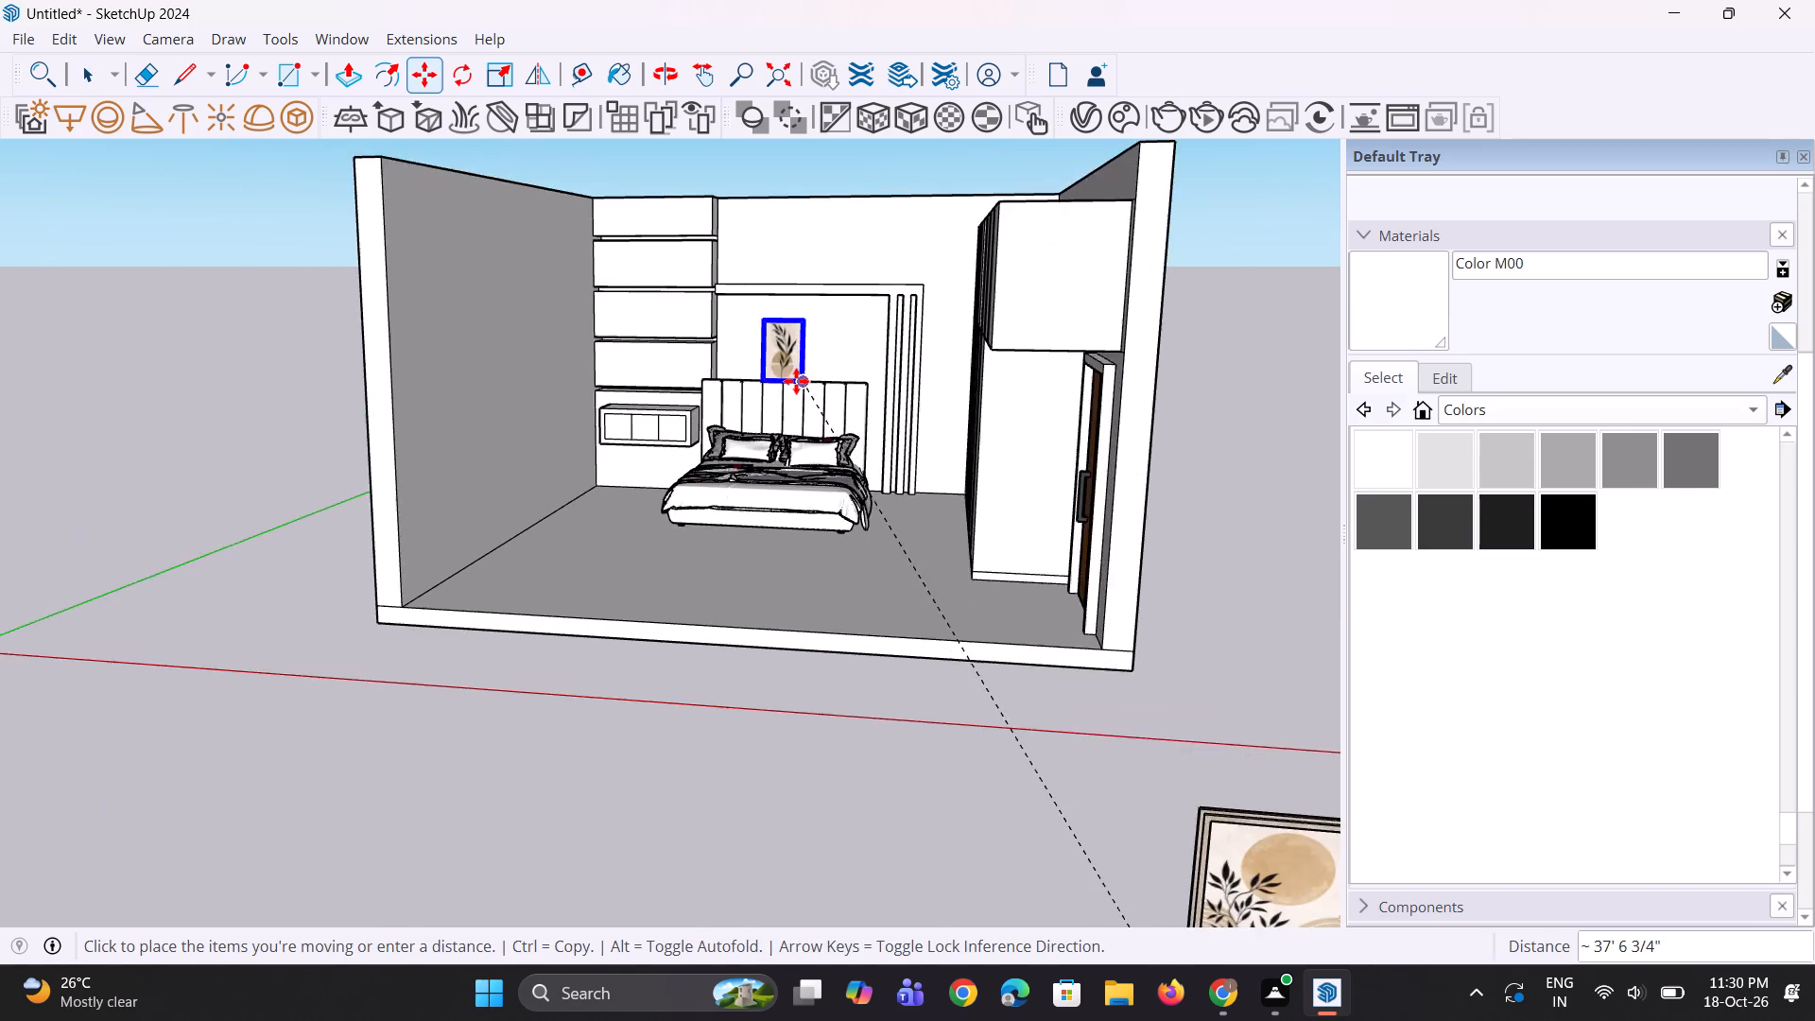
scroll(796, 381, "up", 2)
left_click(796, 381)
Raise the leaf-branch artwork above the headboard, and shift it about 2' 6" along the wall panel.
middle_click_drag(824, 464, 795, 589)
scroll(804, 333, "up", 3)
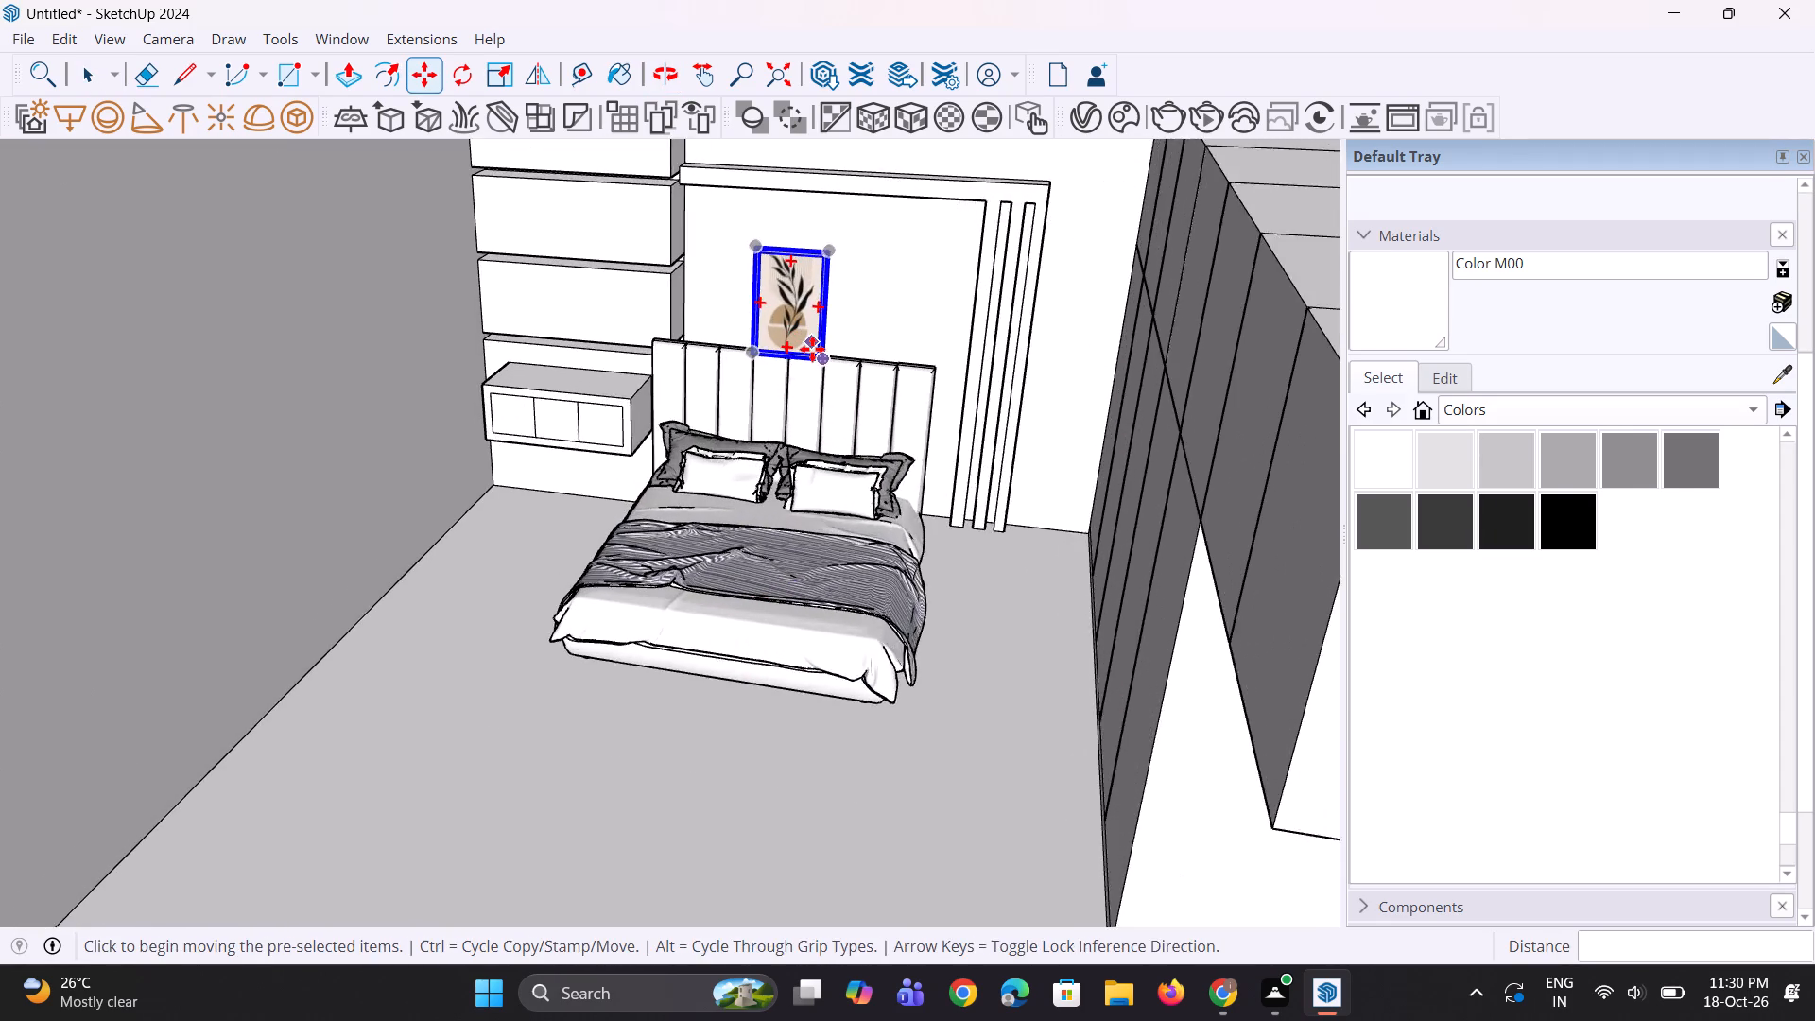
scroll(812, 349, "up", 1)
left_click(817, 366)
left_click(816, 309)
middle_click_drag(838, 382, 793, 400)
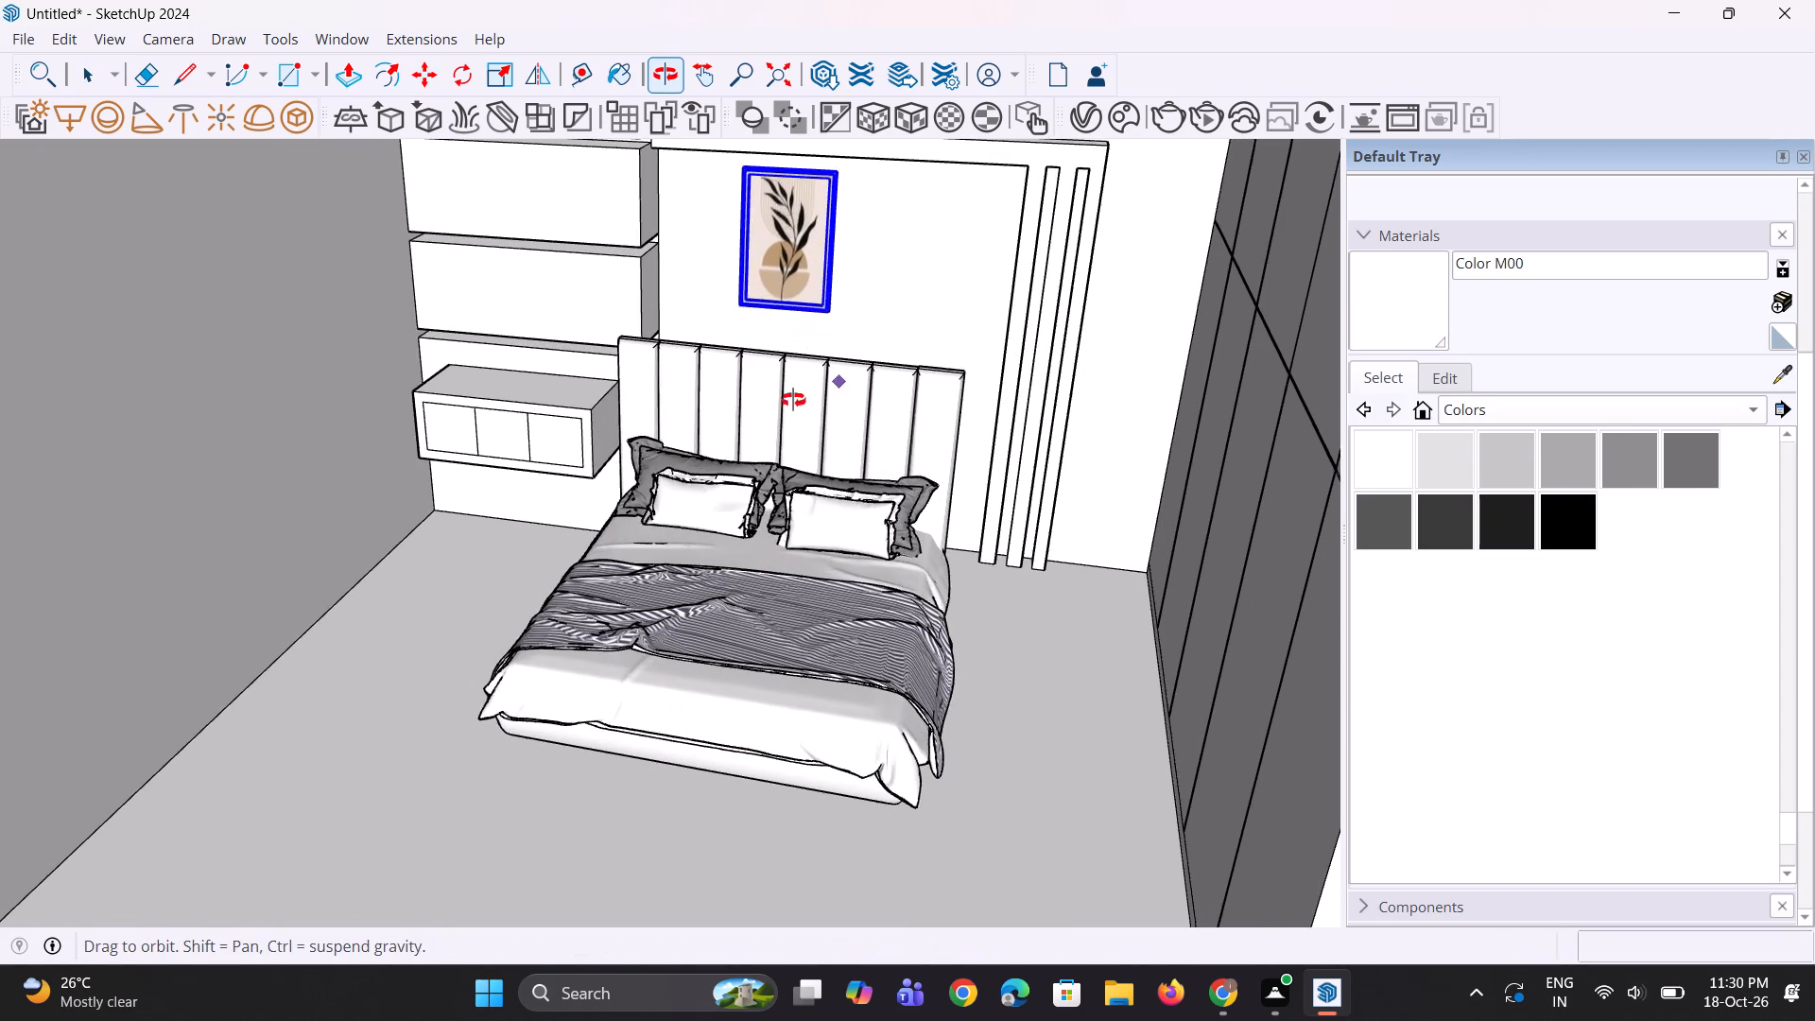
middle_click_drag(793, 400, 708, 528)
scroll(857, 354, "up", 2)
left_click(858, 354)
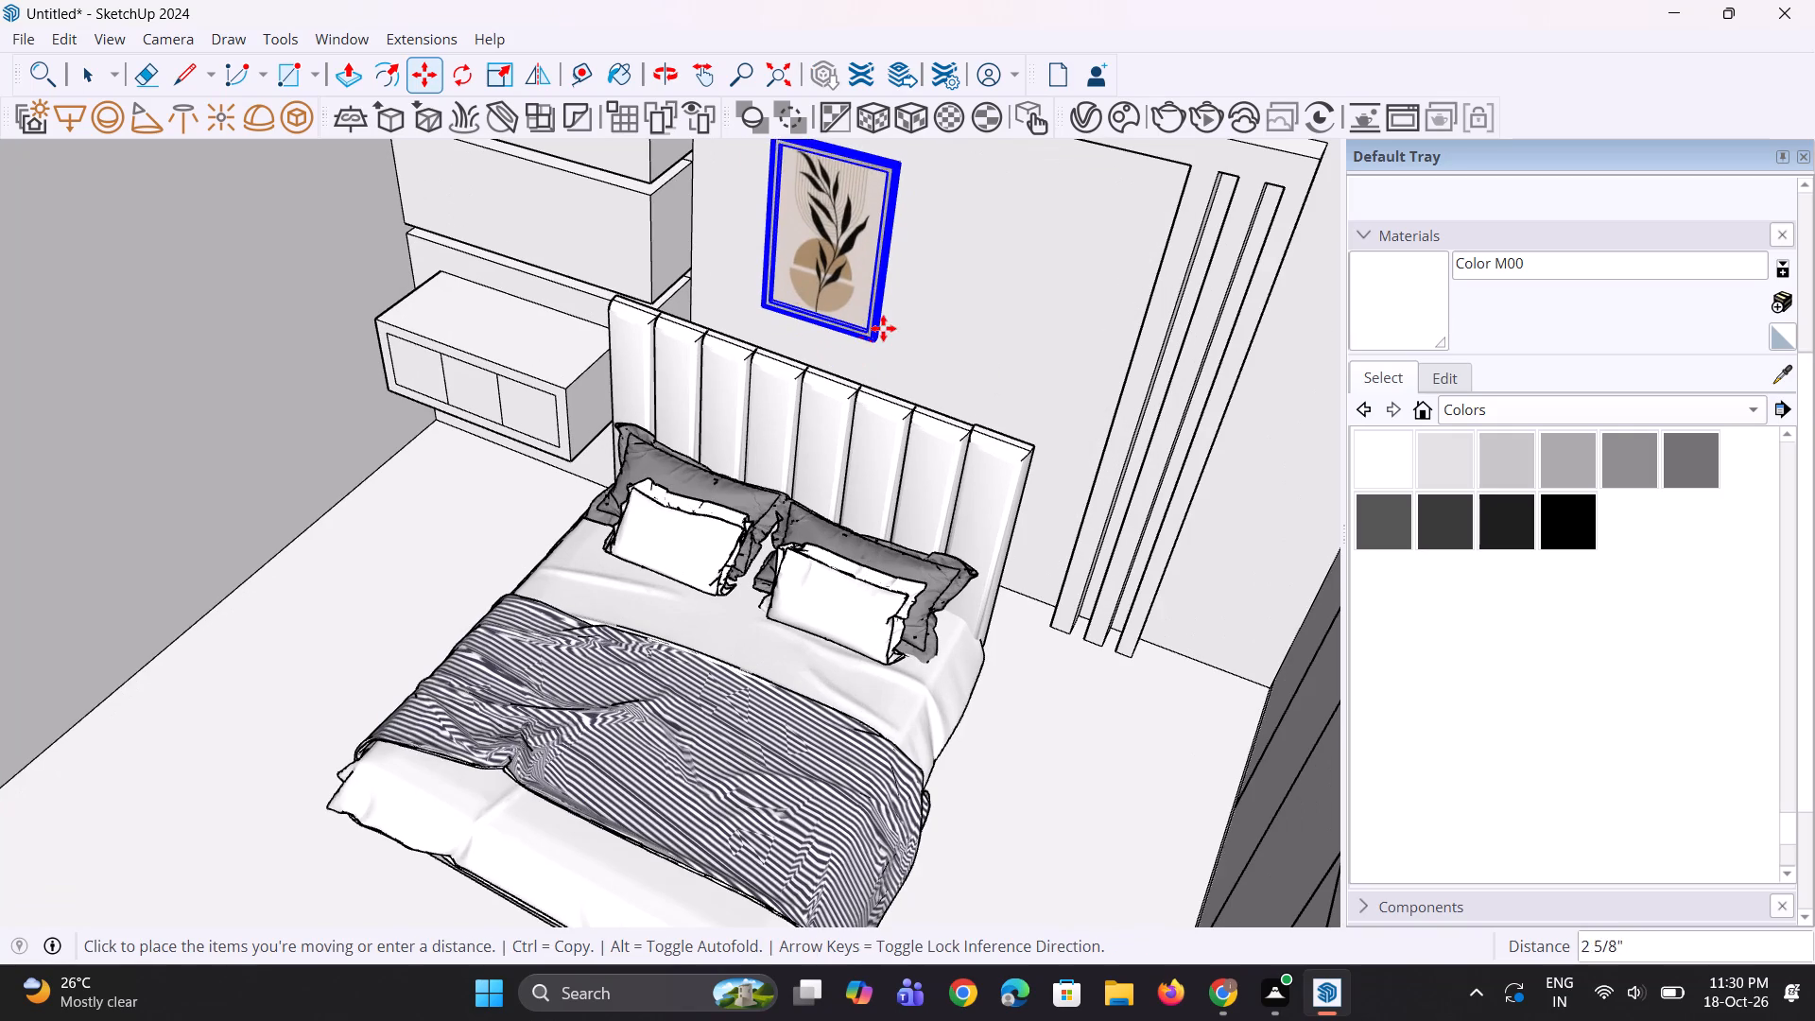
left_click(918, 299)
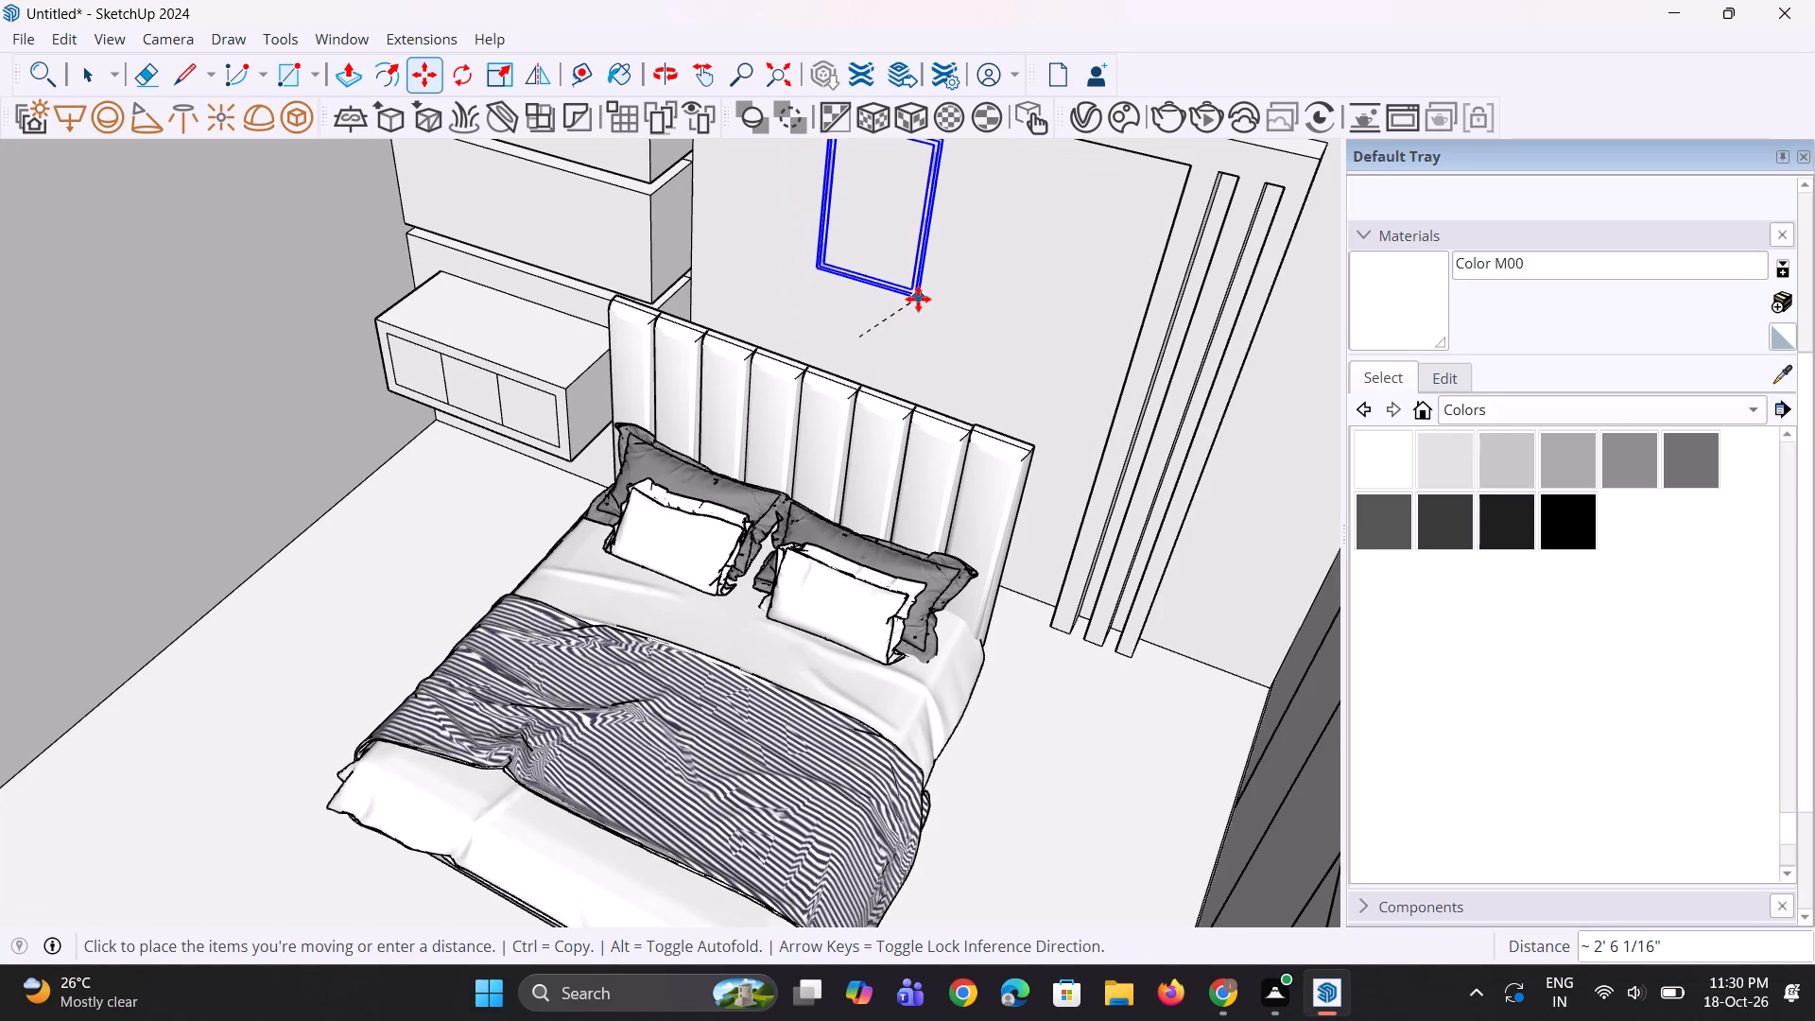
Pull the leaf-branch artwork about 2 15/16" out from the wall panel so its picture sits in front.
scroll(956, 396, "down", 5)
middle_click_drag(953, 394, 923, 374)
scroll(929, 351, "up", 8)
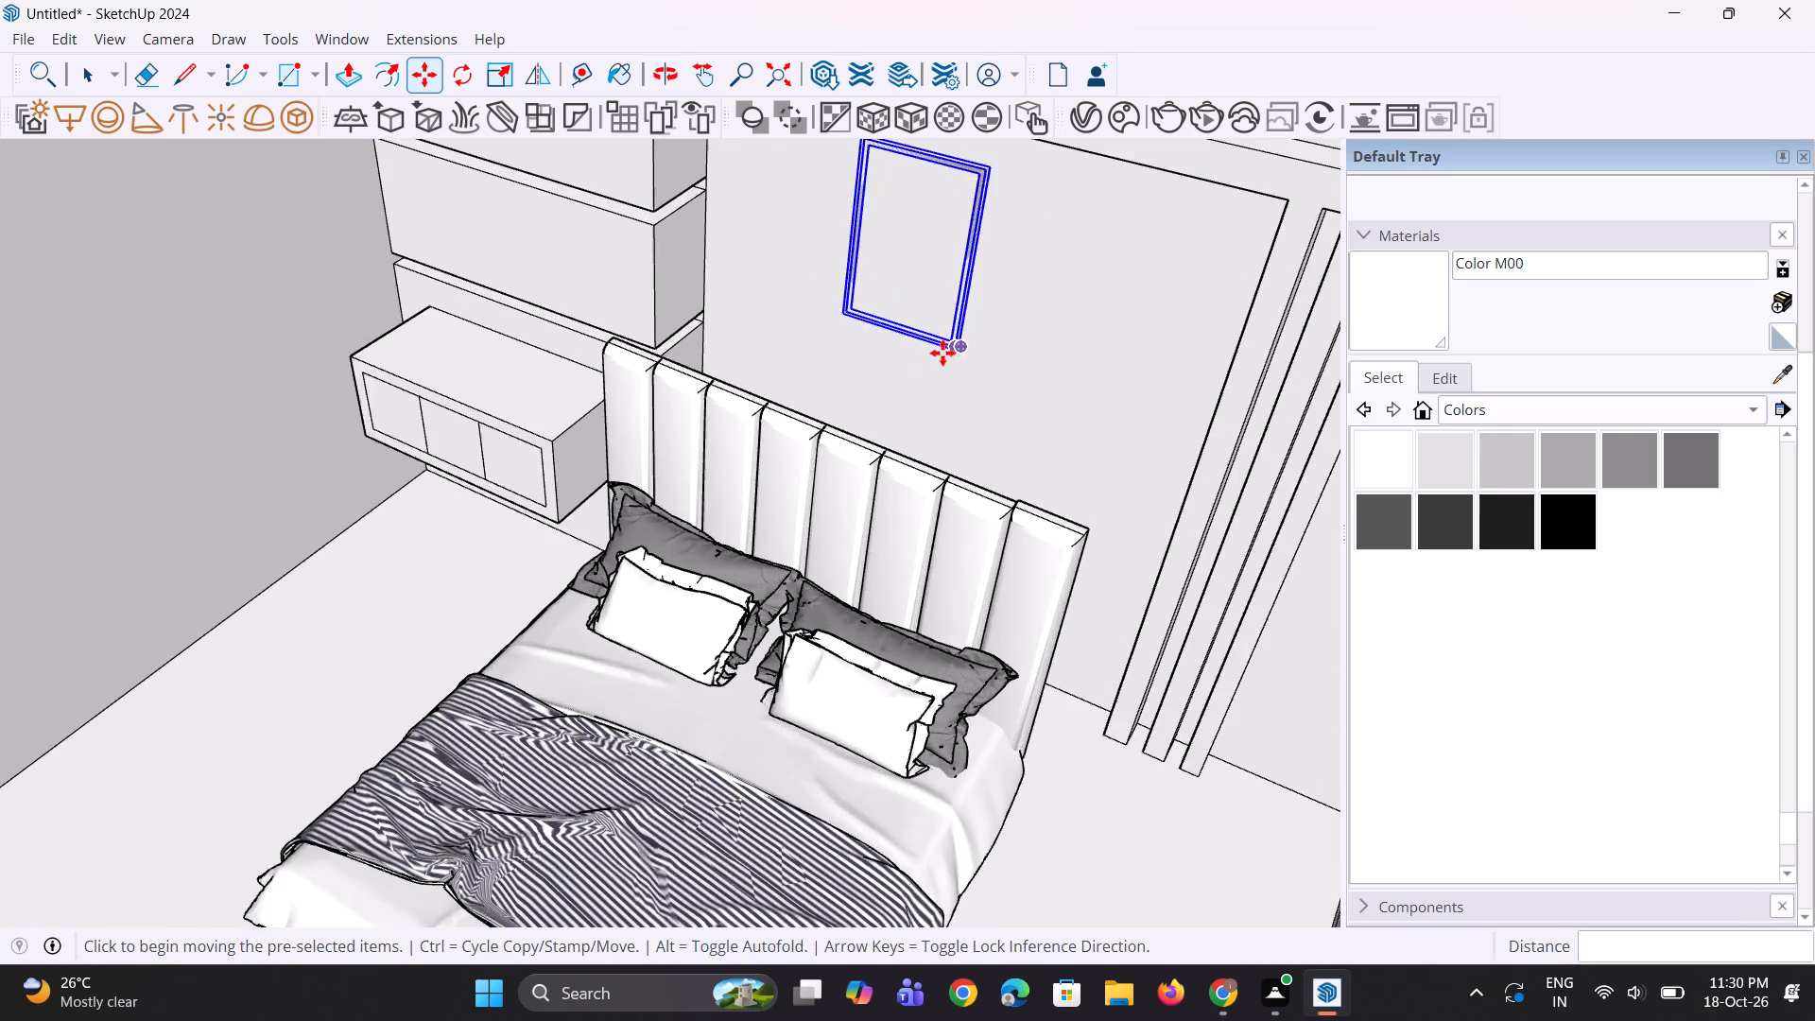
scroll(942, 353, "up", 4)
left_click(960, 347)
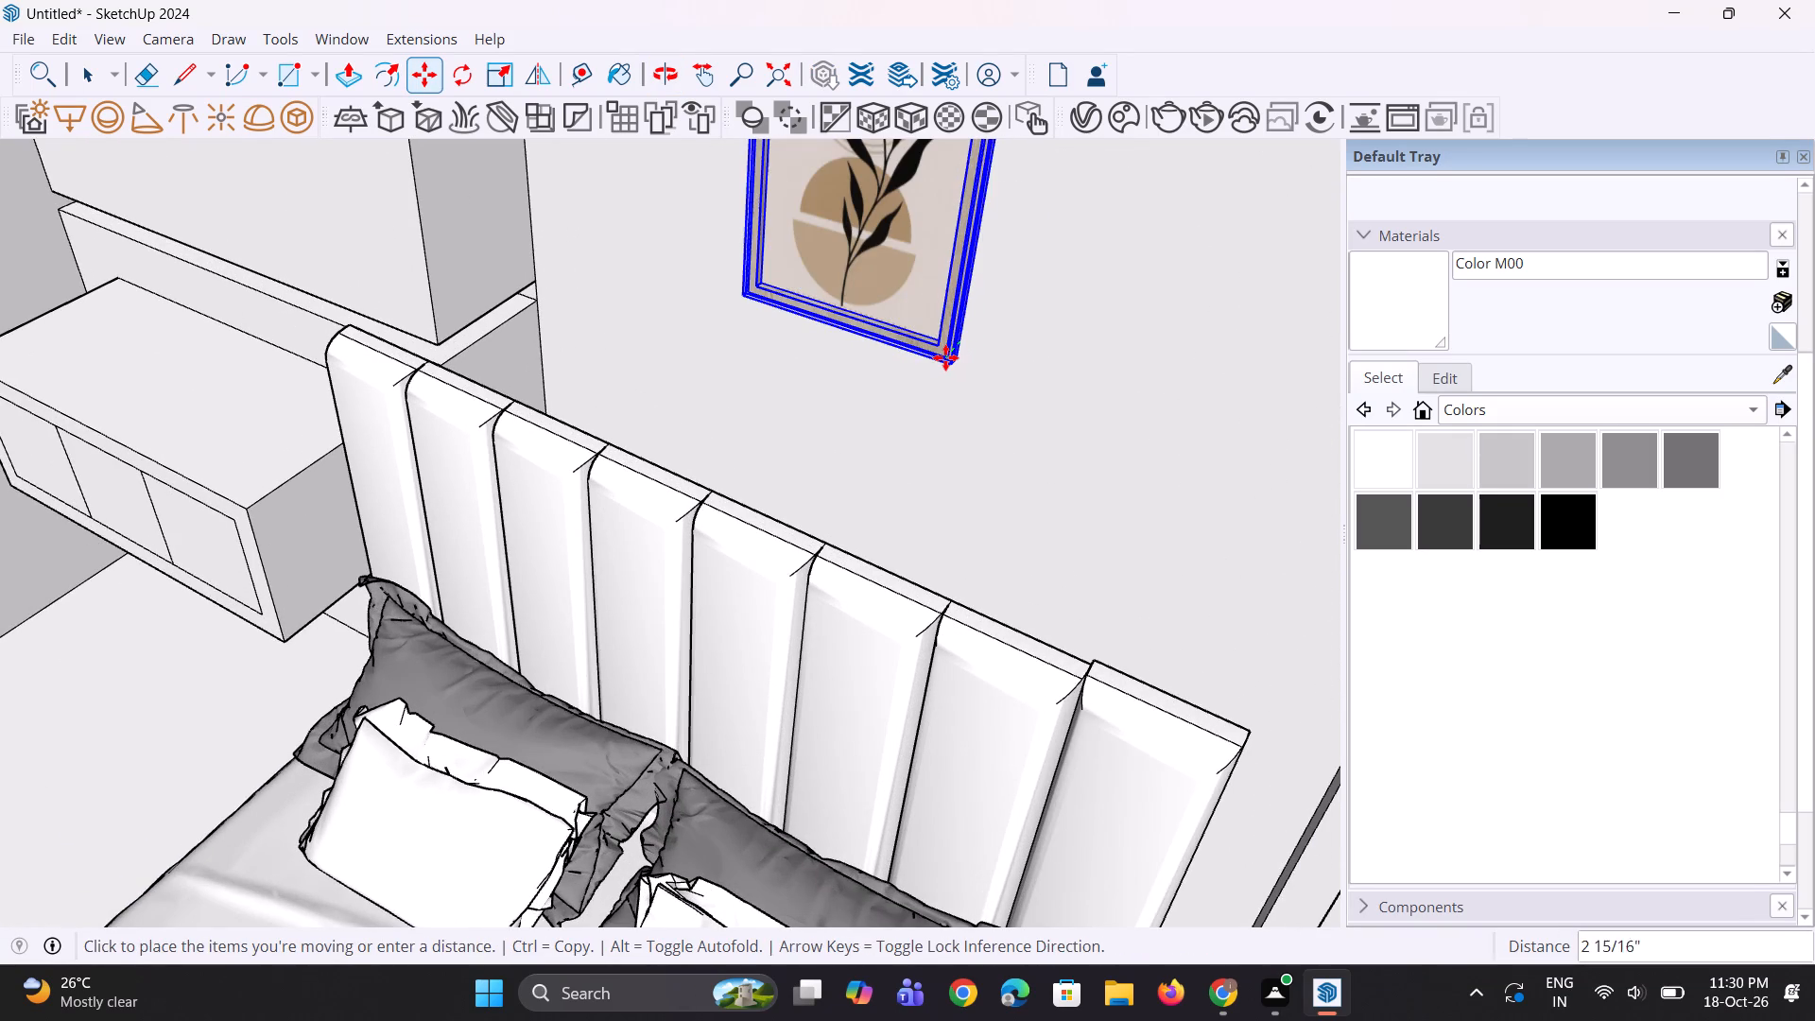
left_click(945, 357)
scroll(886, 469, "down", 5)
middle_click_drag(904, 466, 976, 411)
scroll(911, 504, "down", 2)
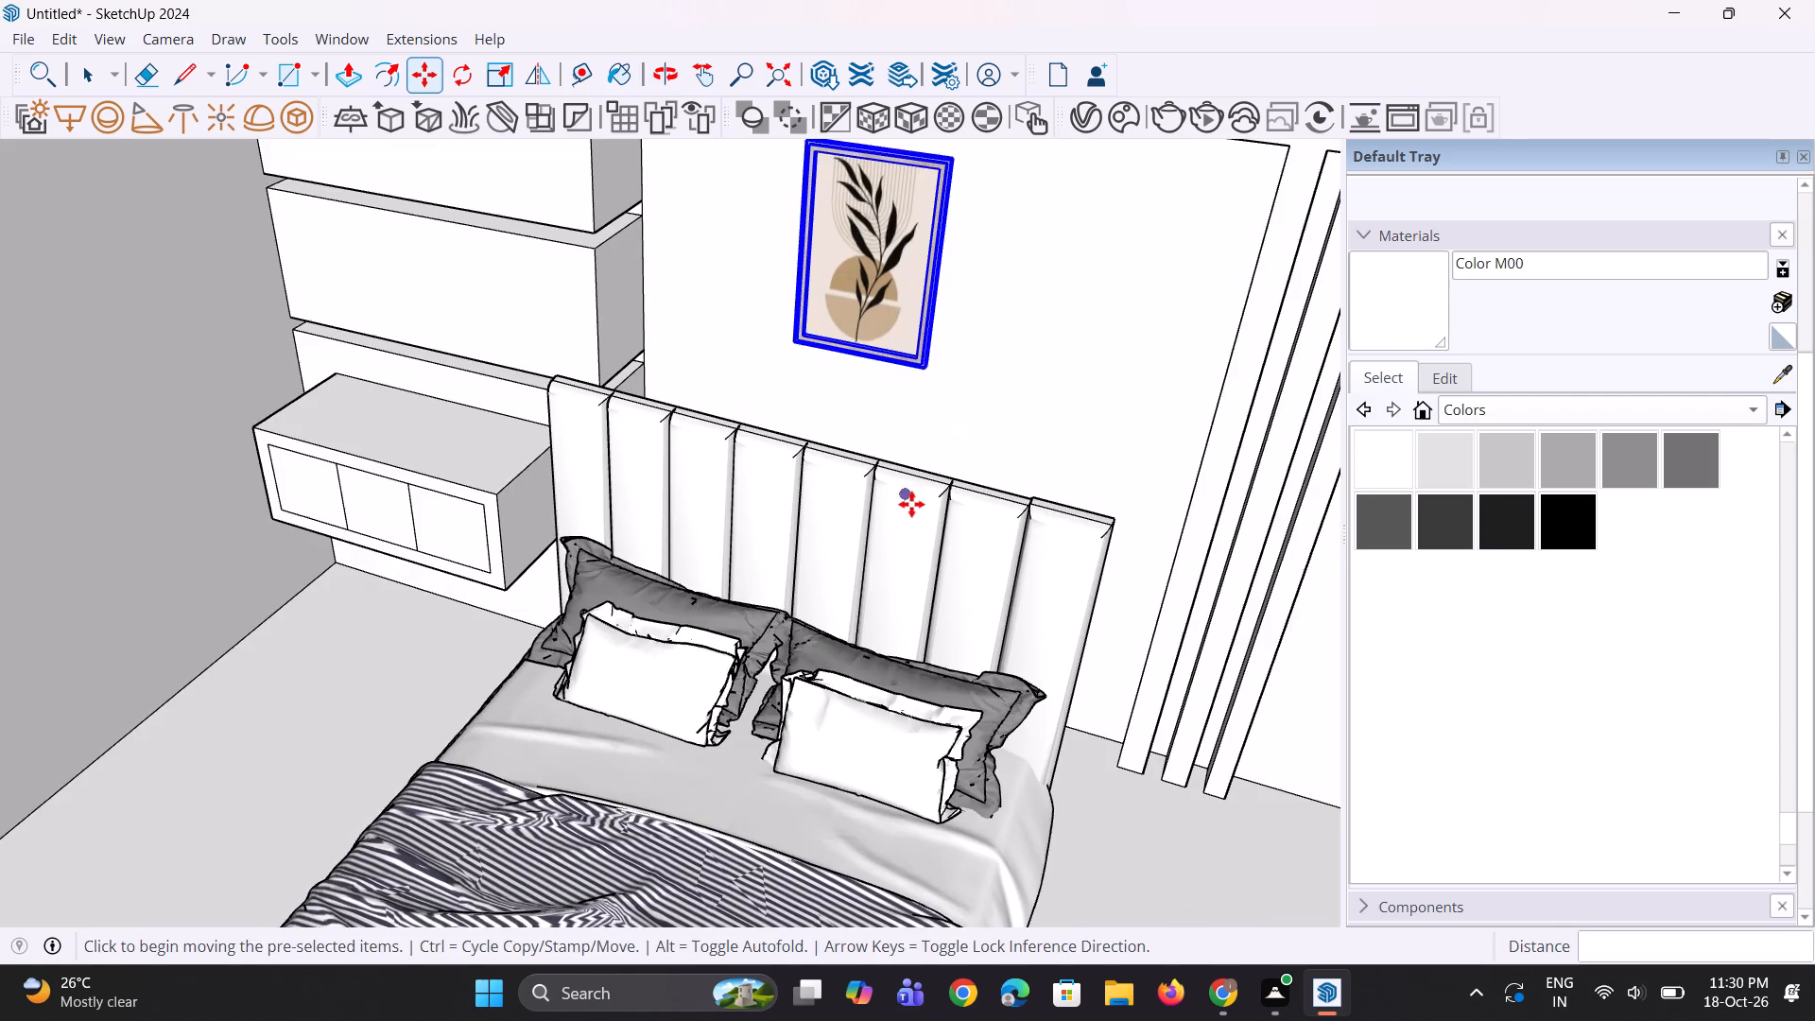
scroll(911, 504, "down", 9)
middle_click_drag(908, 506, 1011, 378)
key("space")
key("space")
left_click(1002, 202)
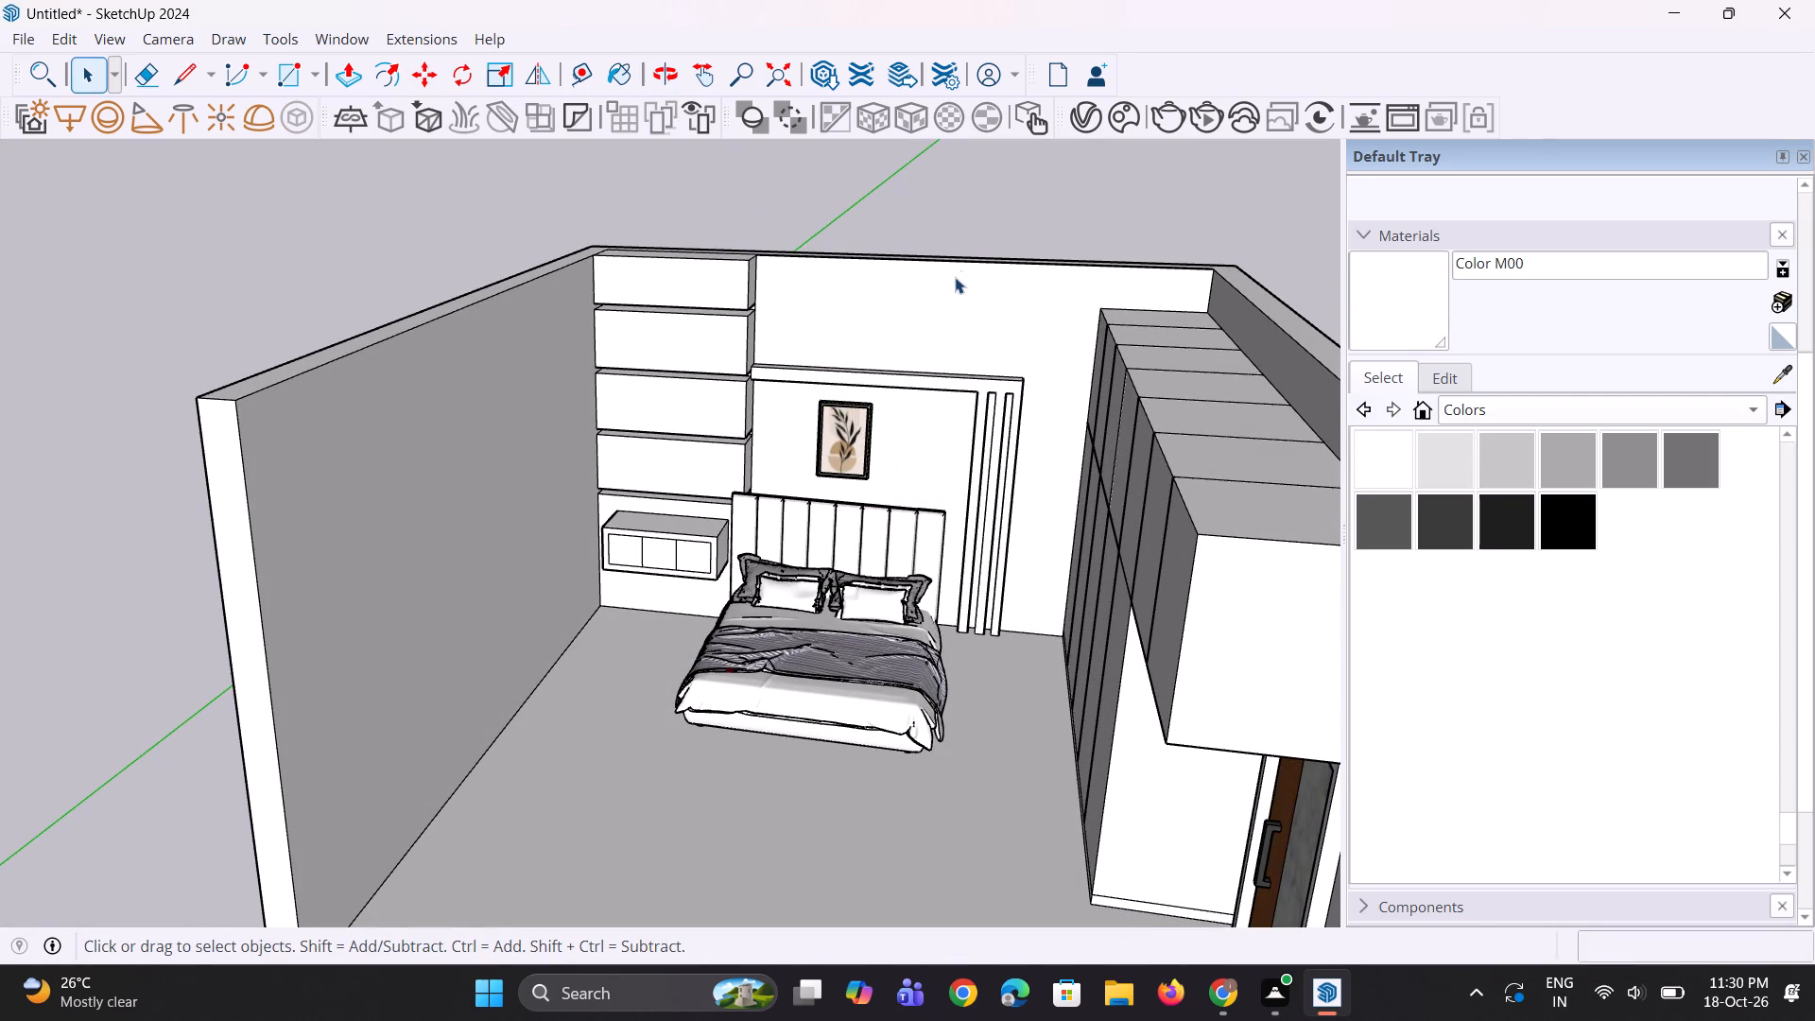
Move the artwork with the leafy twigs and tan circle about 39' 10" onto the wall beside the first picture.
scroll(835, 337, "down", 3)
middle_click_drag(839, 466, 885, 418)
scroll(838, 484, "up", 3)
scroll(728, 431, "down", 10)
scroll(893, 633, "up", 3)
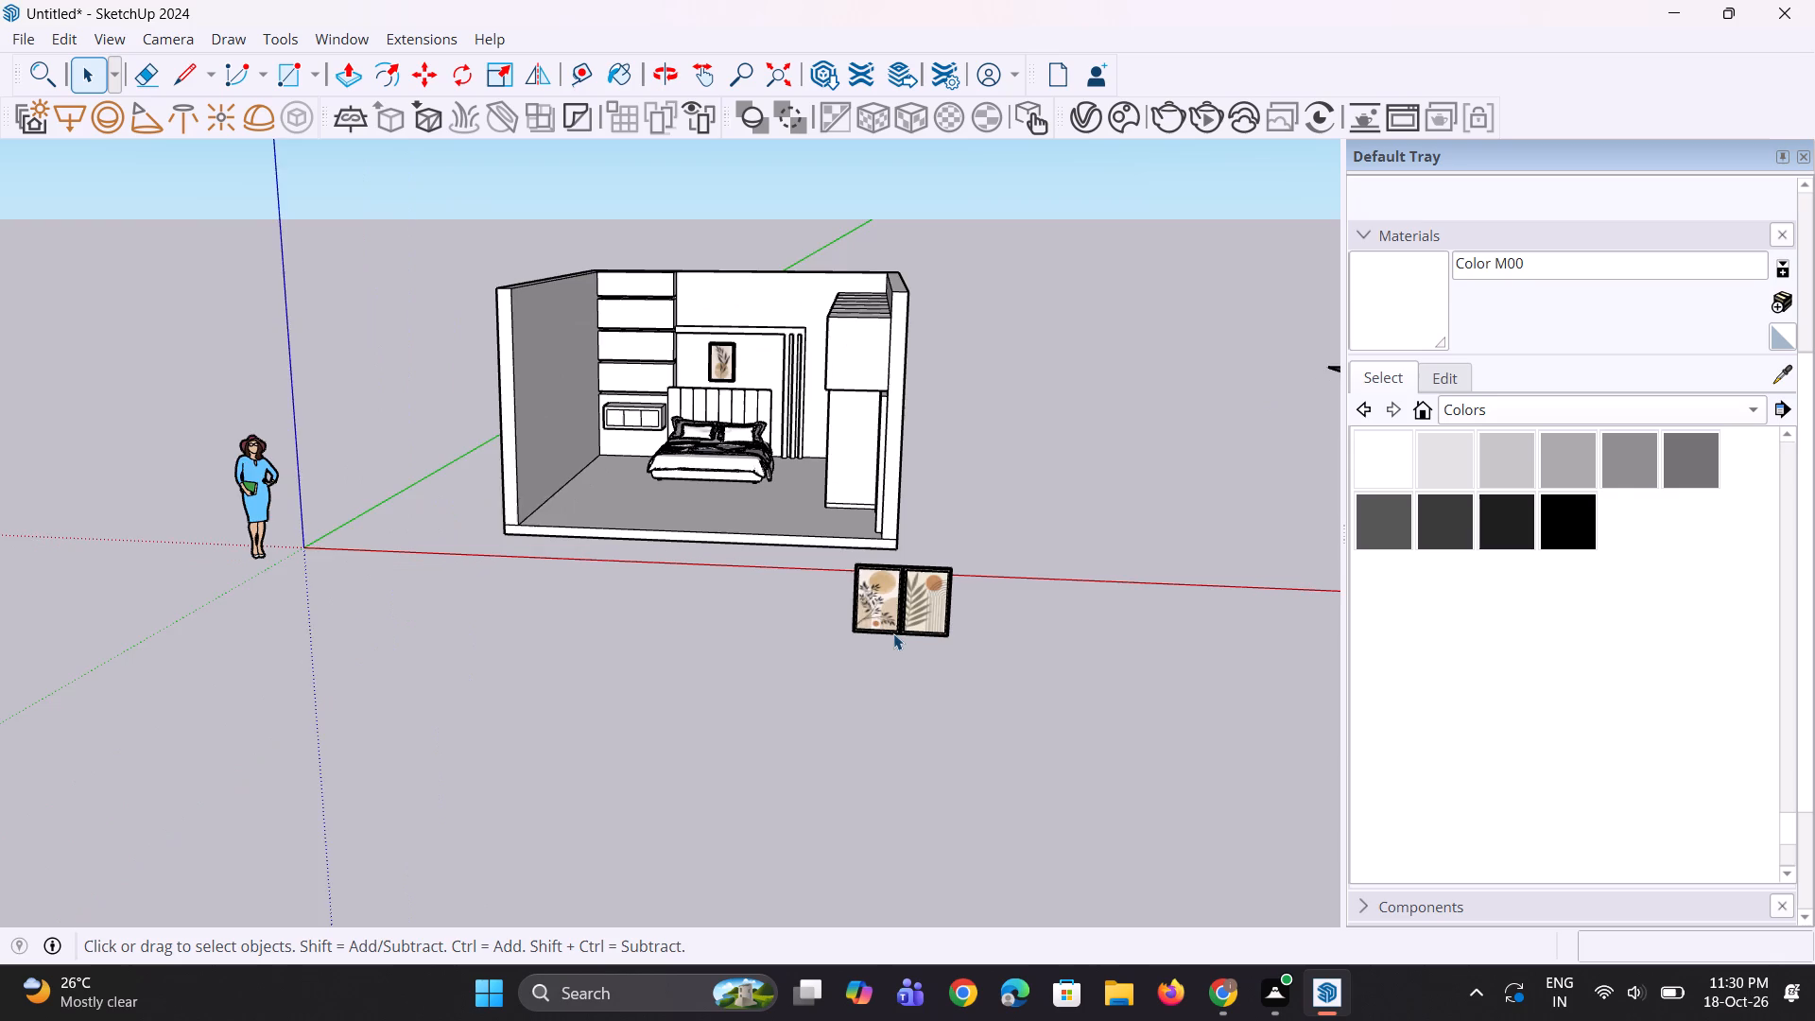
scroll(893, 633, "up", 2)
left_click(883, 630)
scroll(881, 630, "up", 5)
key("m")
left_click(900, 638)
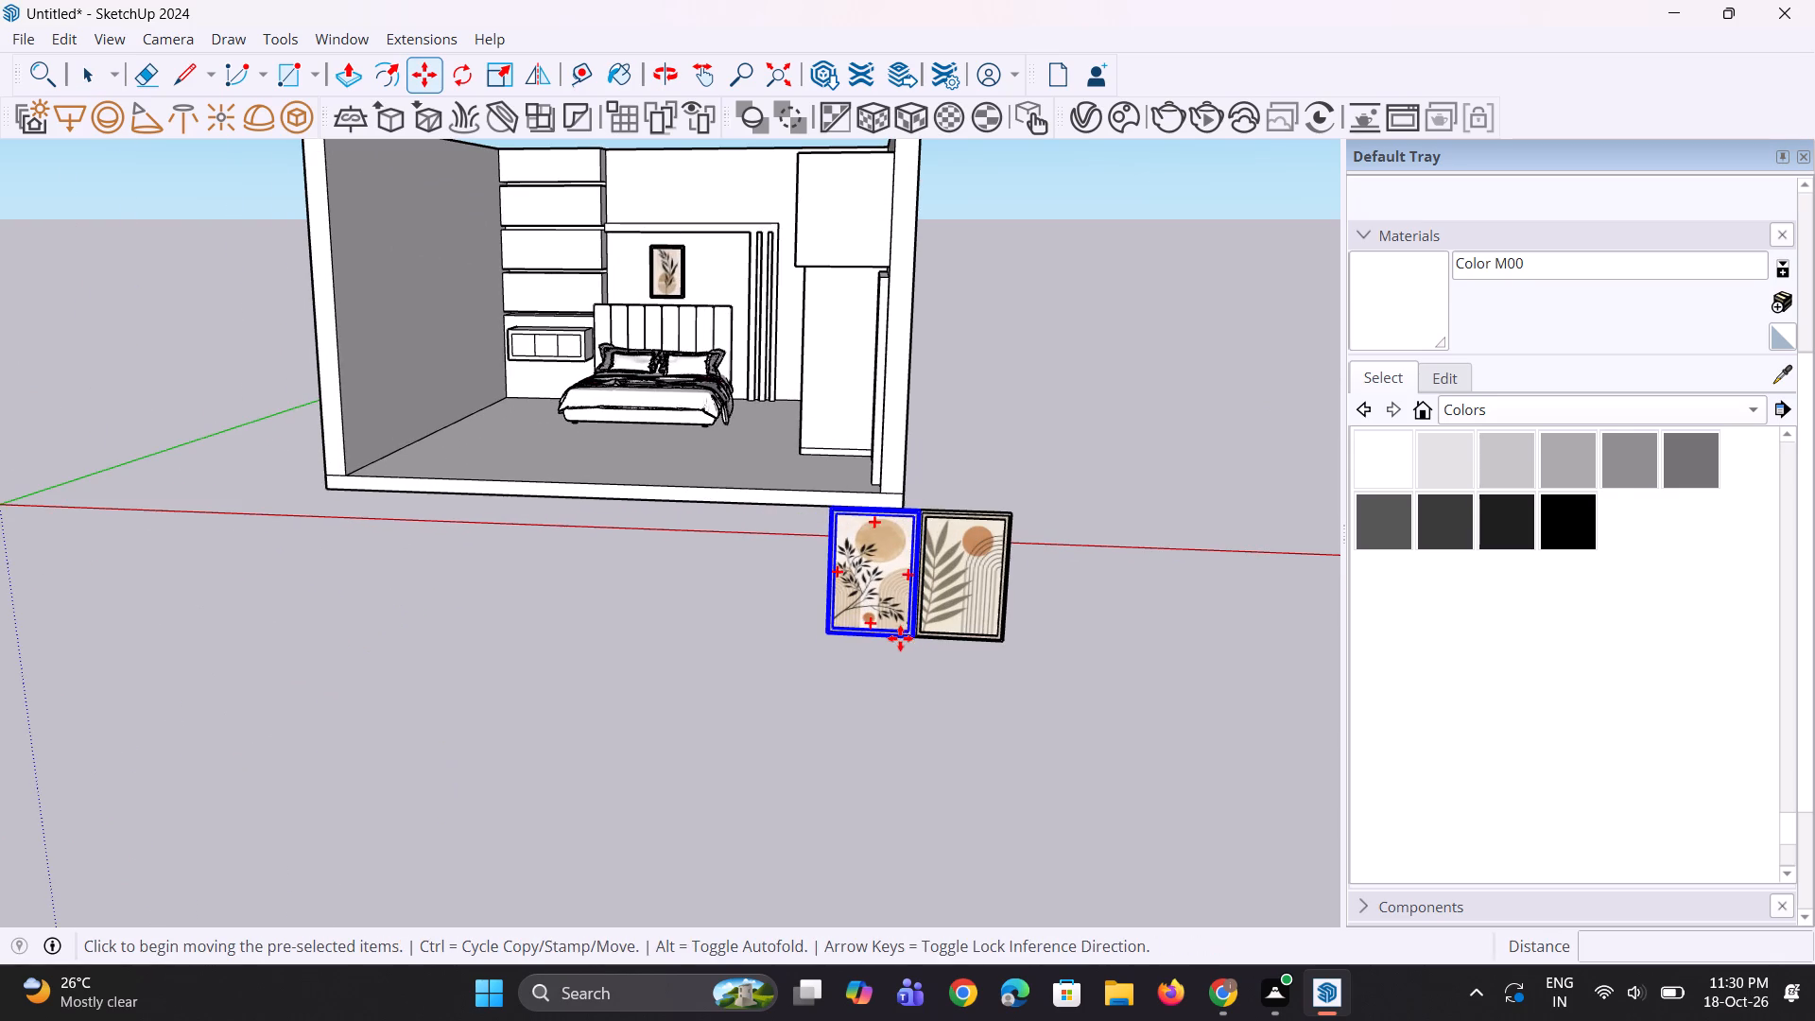
scroll(903, 679, "down", 6)
scroll(769, 427, "up", 9)
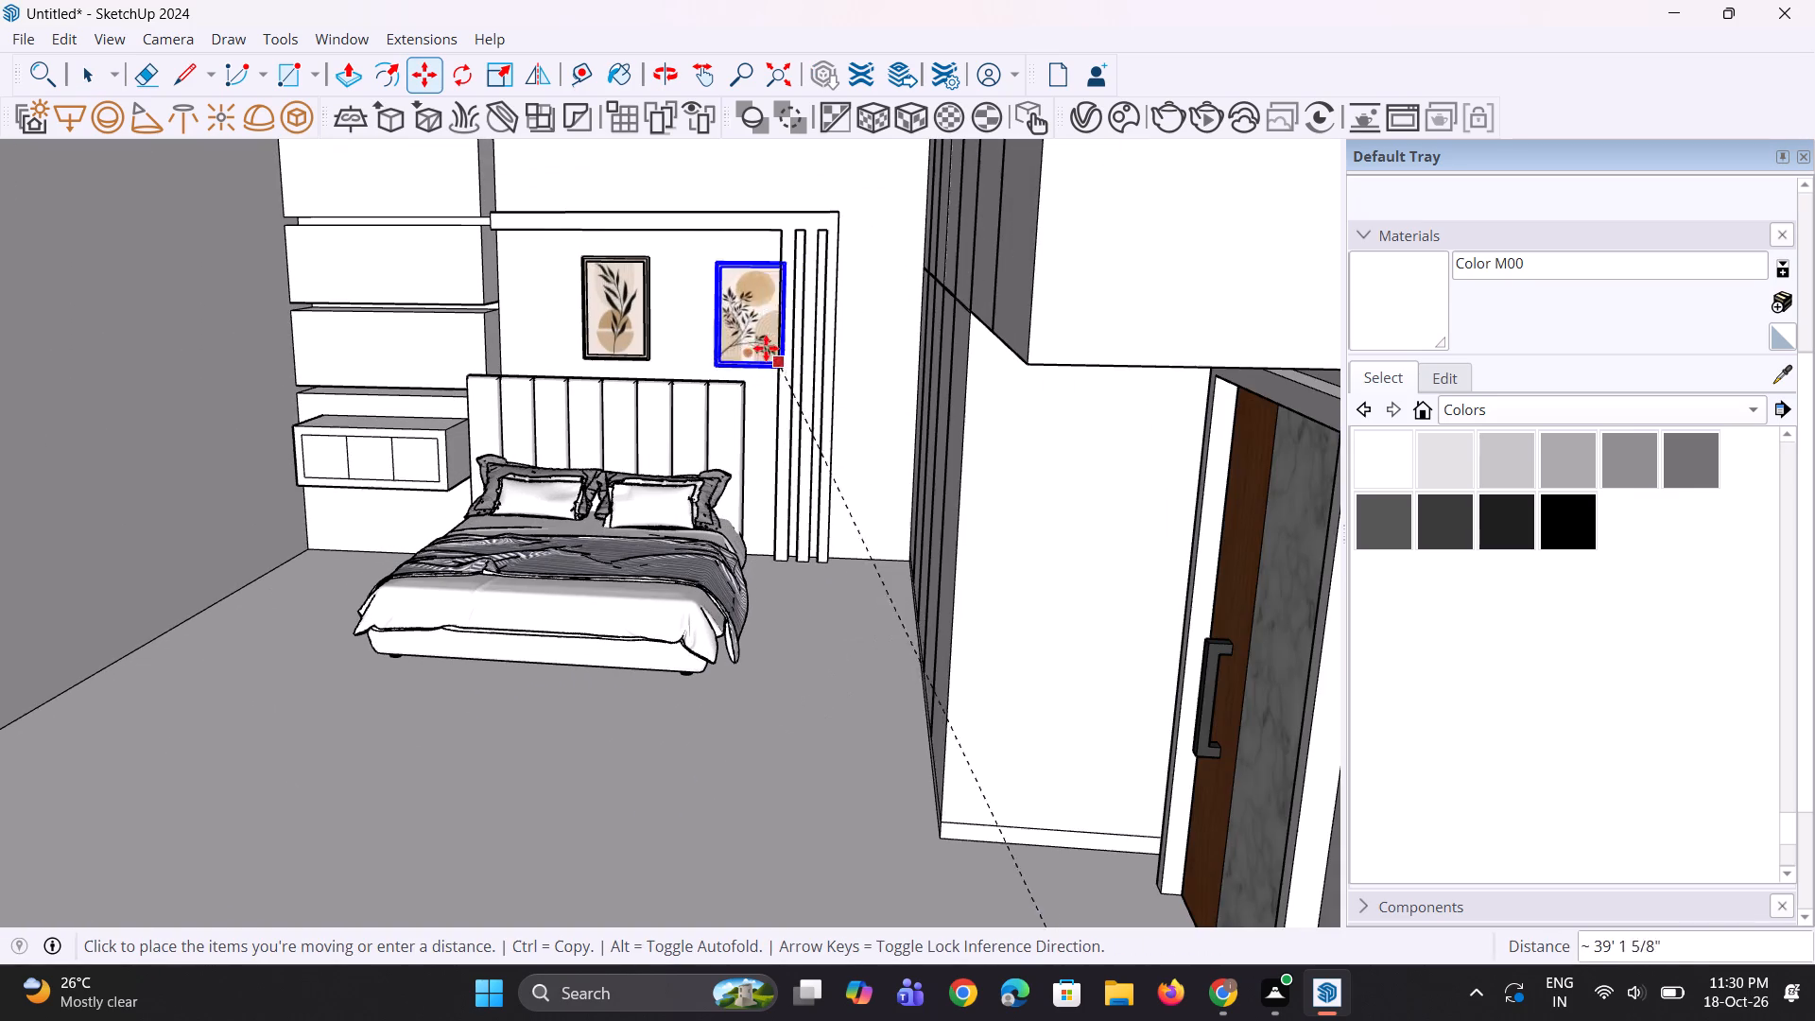
left_click(725, 355)
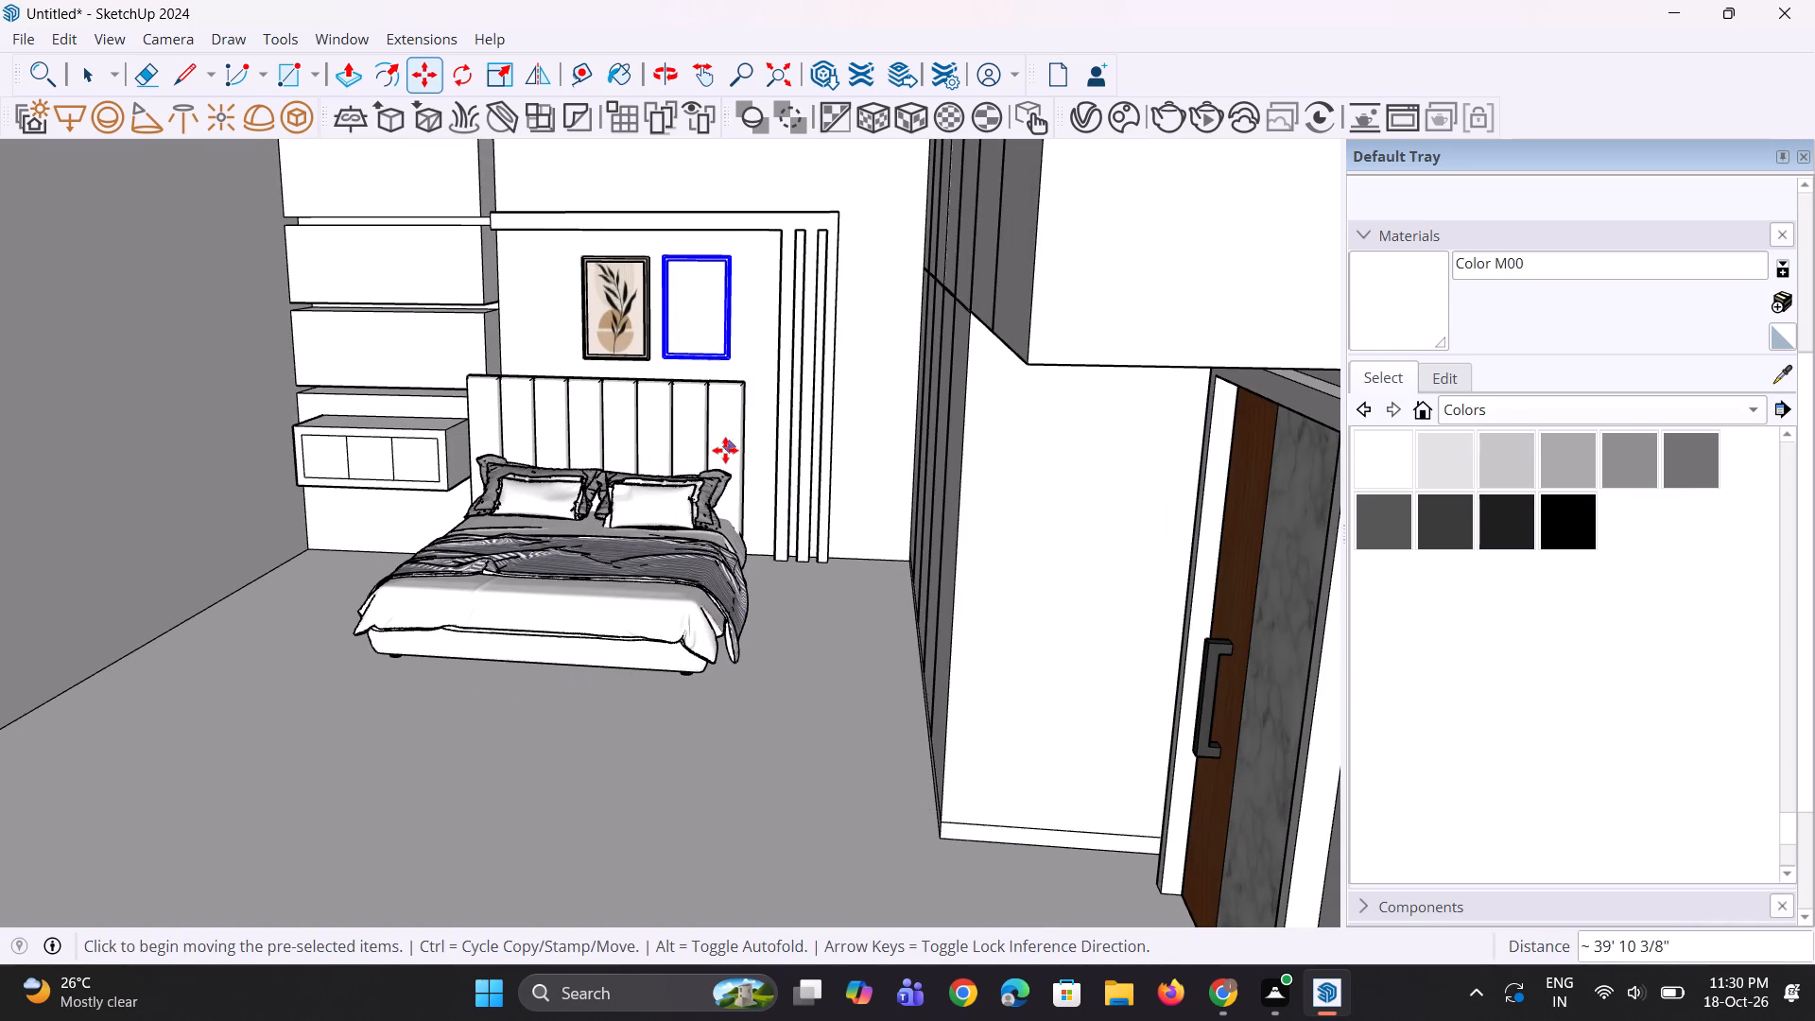
Pull the second artwork about 6 1/16" out from the wall along the green axis.
scroll(725, 450, "down", 4)
middle_click_drag(725, 450, 683, 559)
scroll(740, 375, "up", 11)
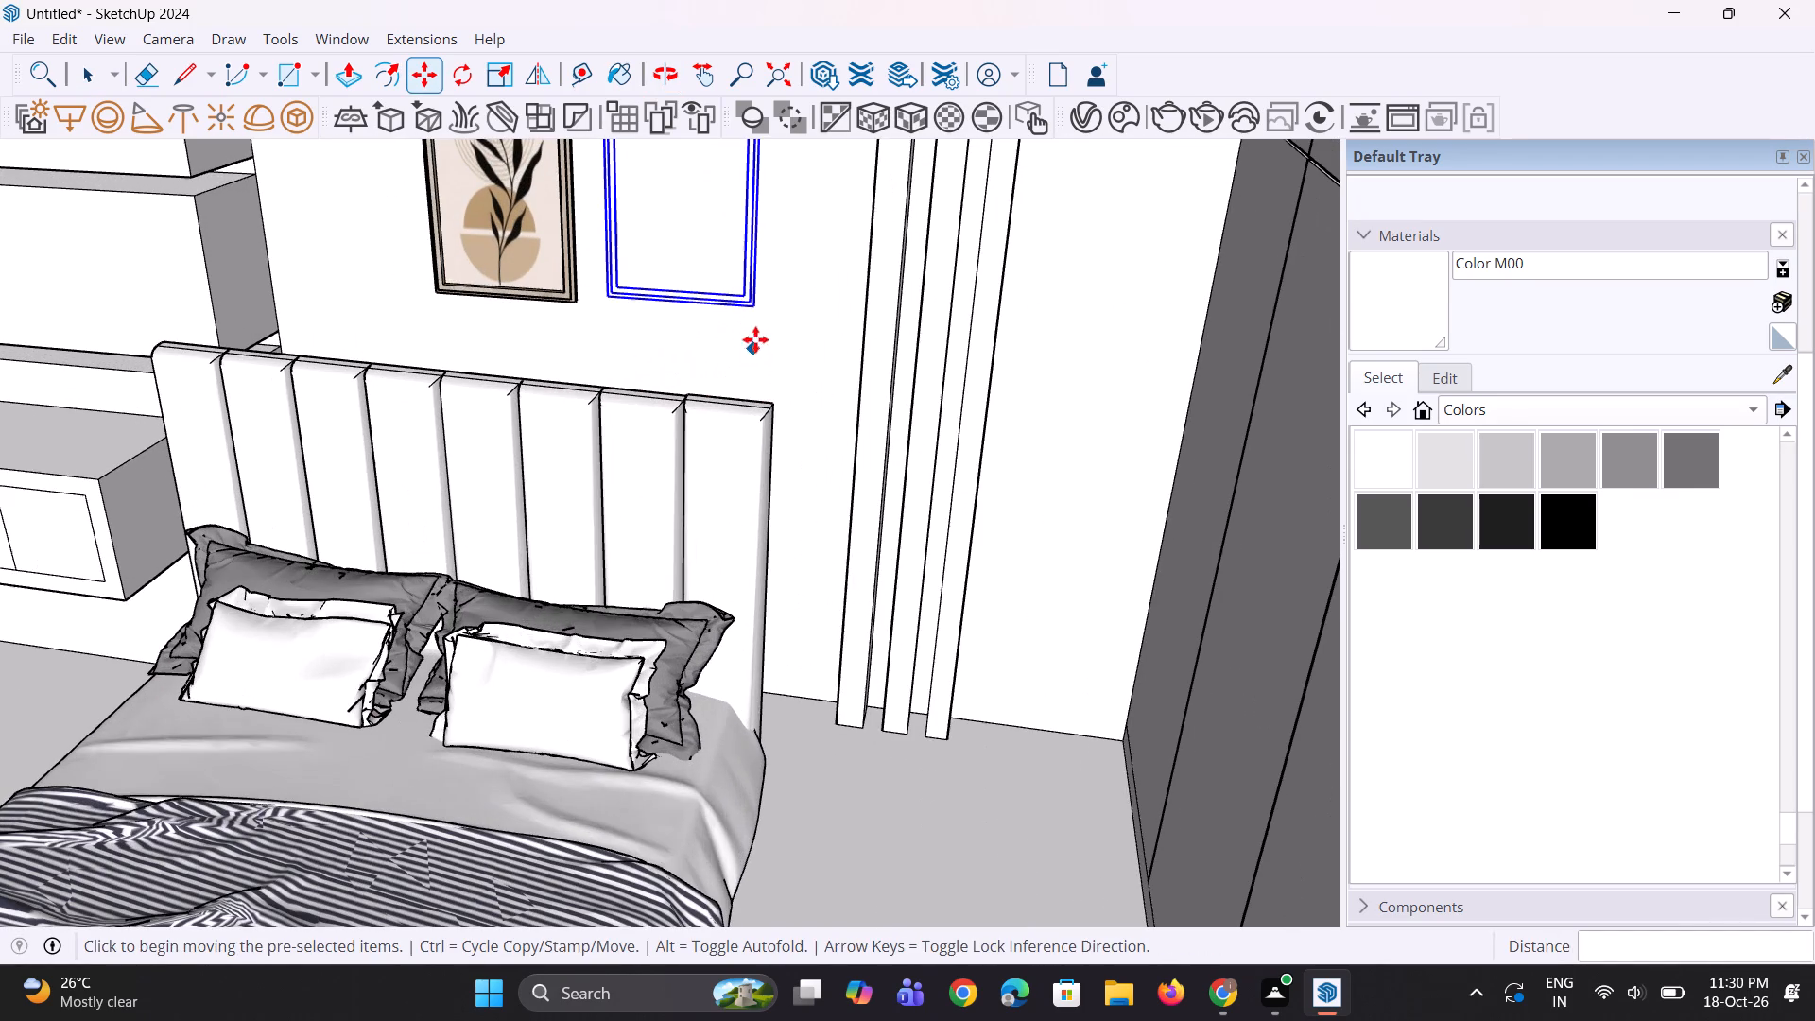
left_click(759, 312)
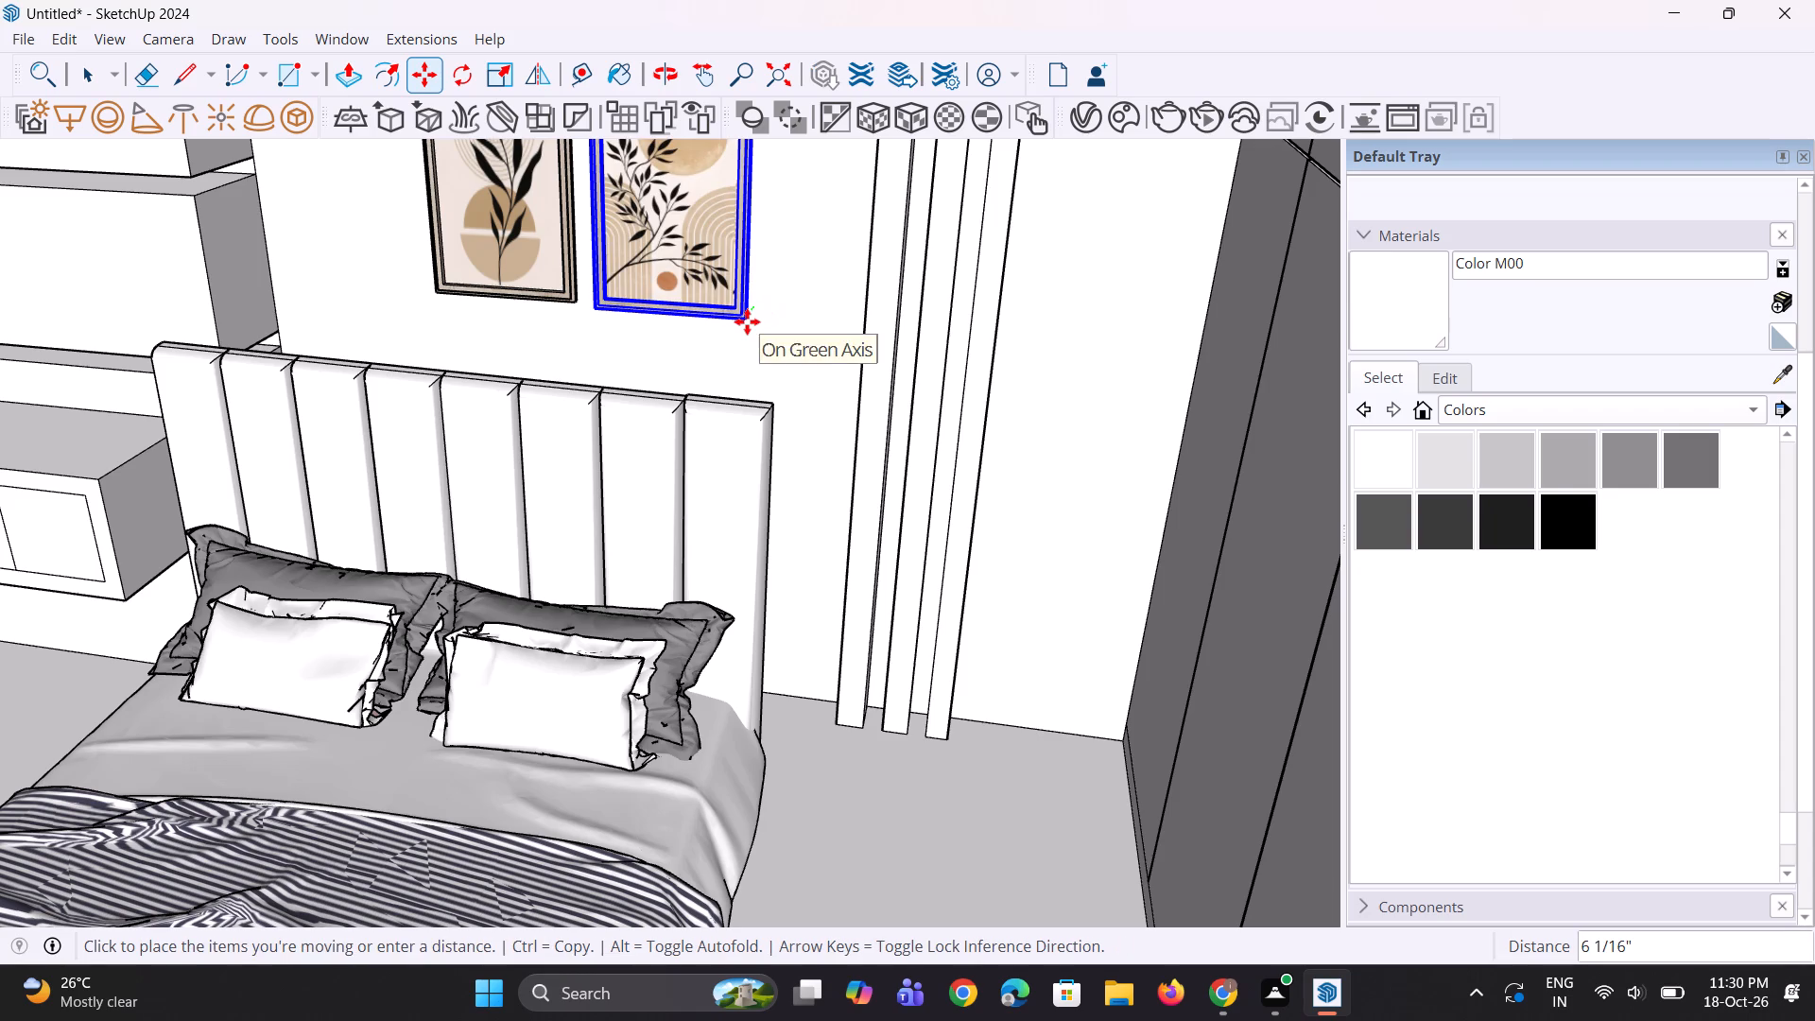
left_click(747, 321)
scroll(769, 468, "down", 5)
middle_click_drag(769, 468, 787, 435)
key("space")
key("space")
scroll(758, 457, "down", 3)
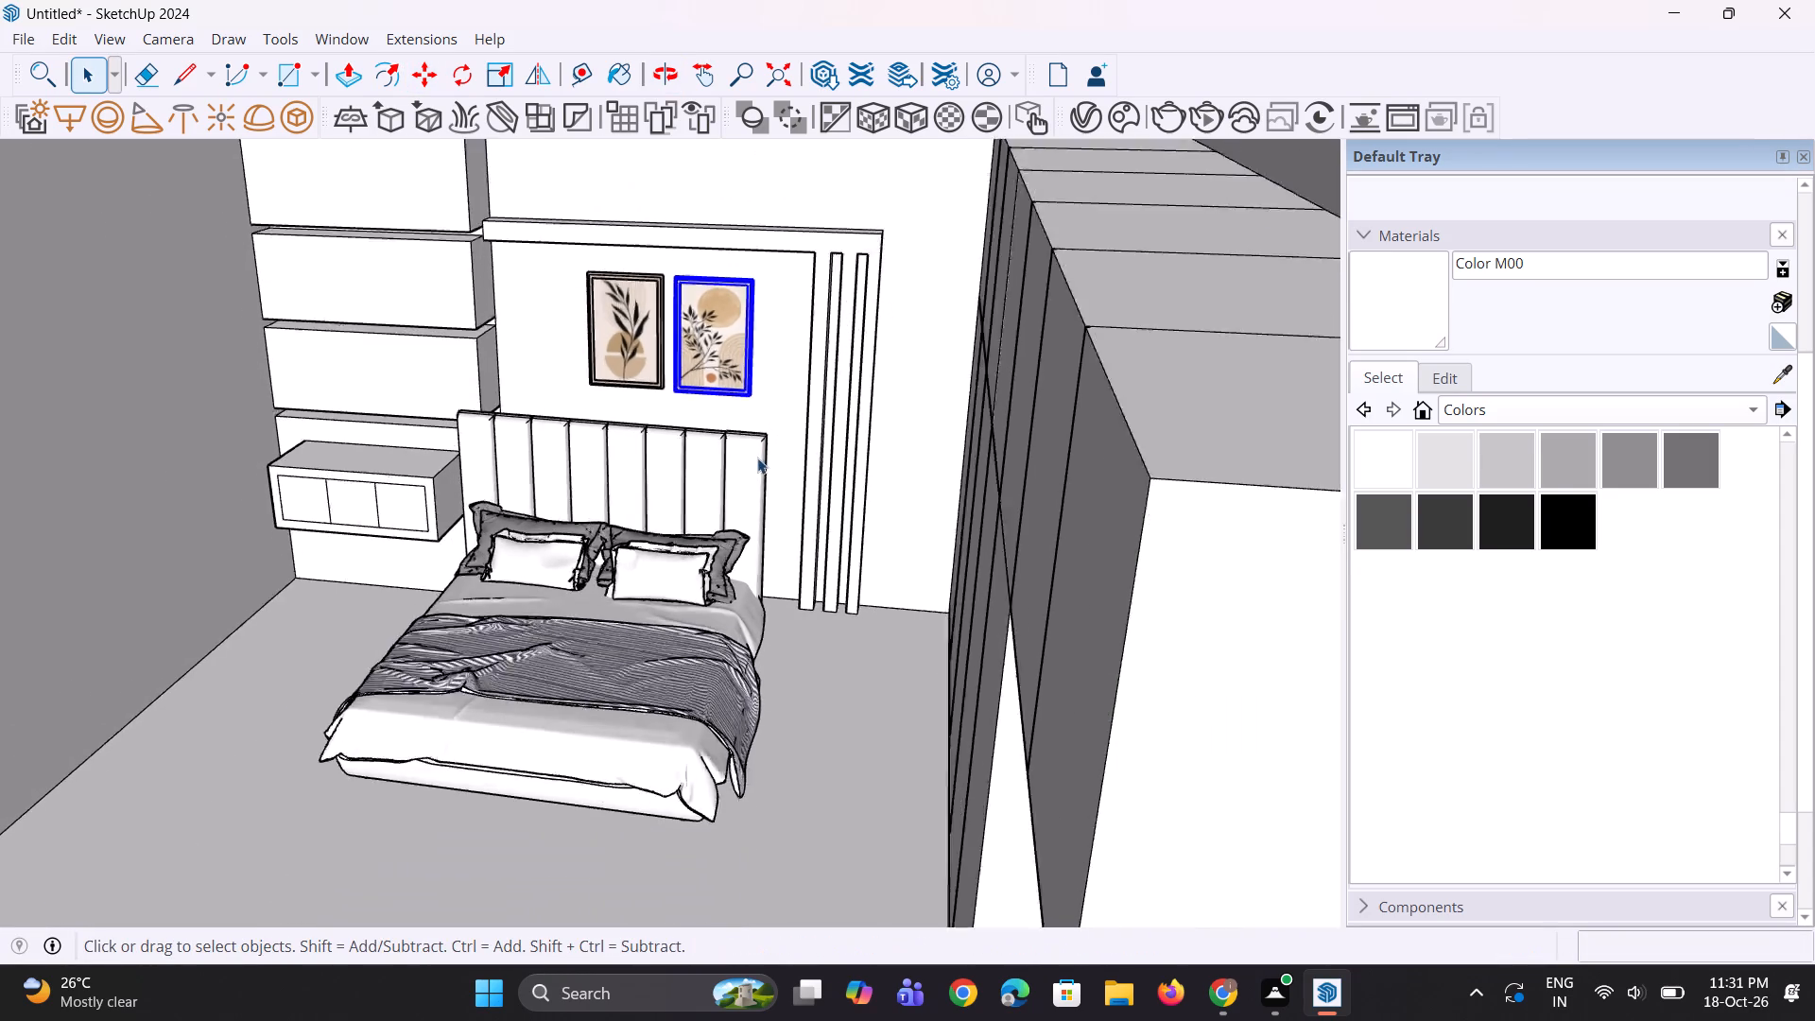
scroll(757, 458, "down", 8)
left_click(1046, 264)
Push the second artwork back about 3 13/16" towards the wall to line up with the first picture.
middle_click_drag(748, 513, 1128, 543)
scroll(701, 424, "up", 4)
scroll(595, 366, "up", 11)
middle_click_drag(541, 398, 646, 482)
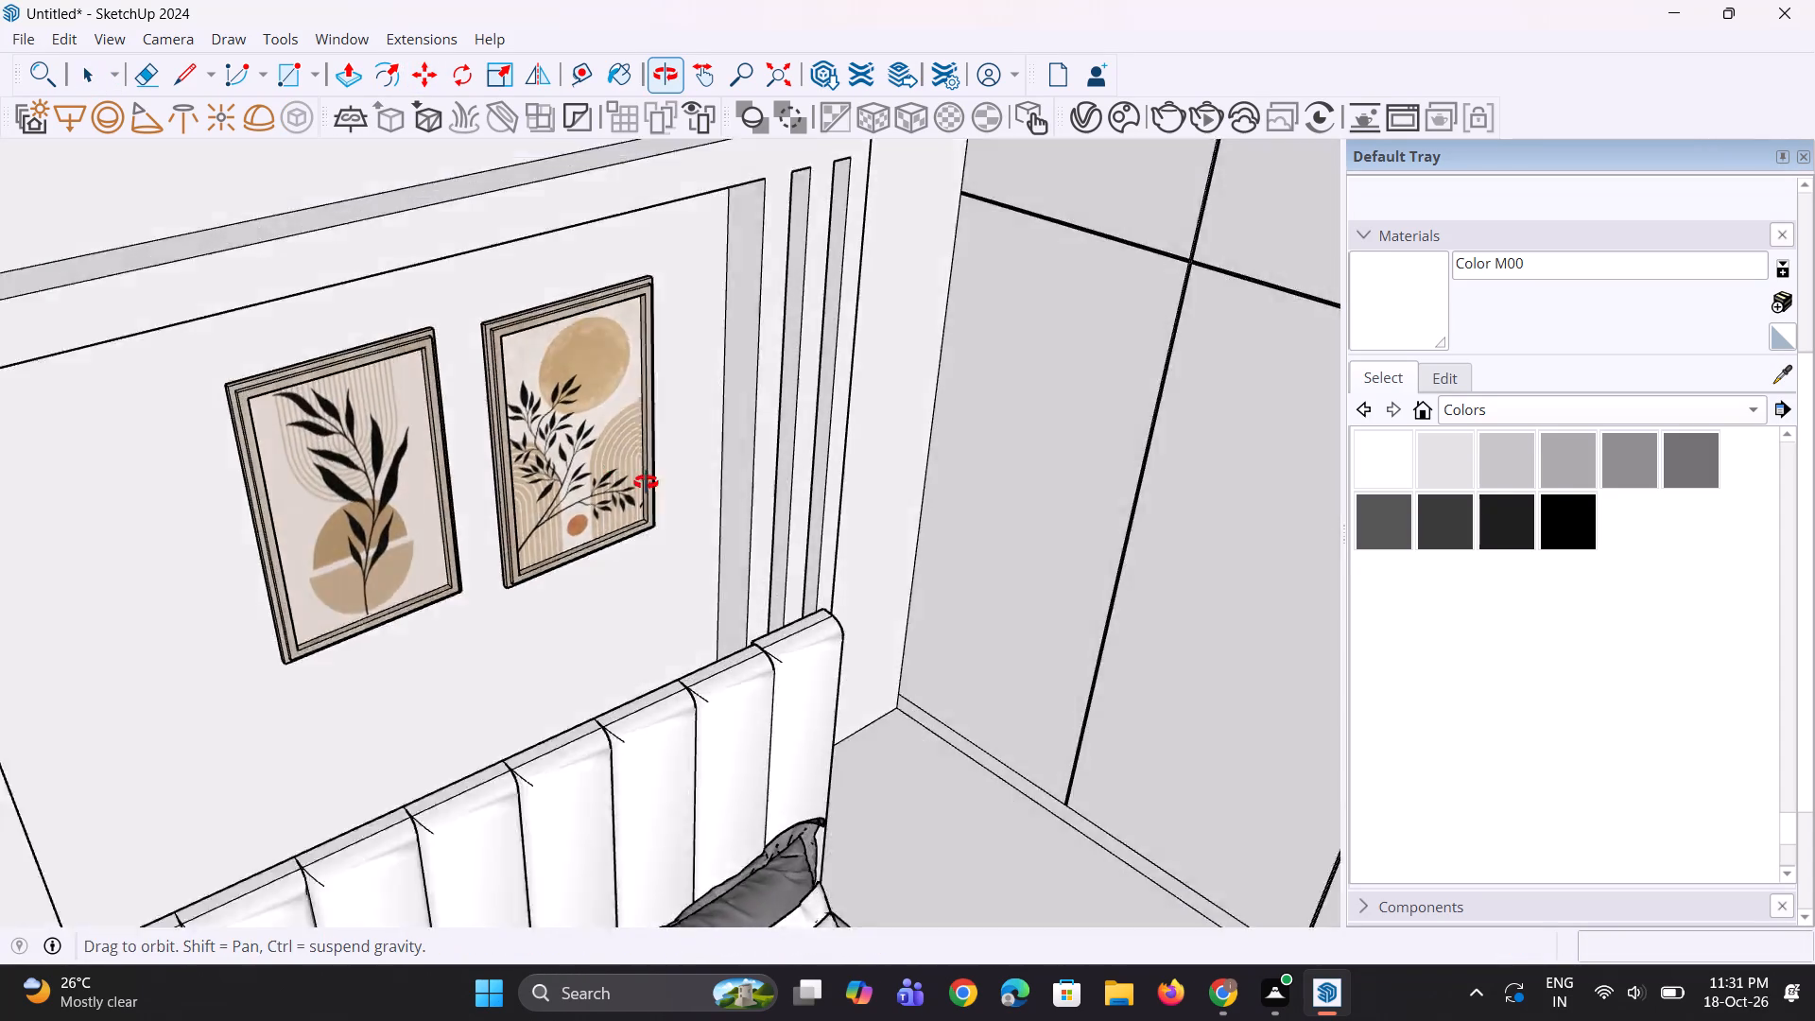
middle_click_drag(646, 482, 820, 522)
scroll(753, 557, "up", 2)
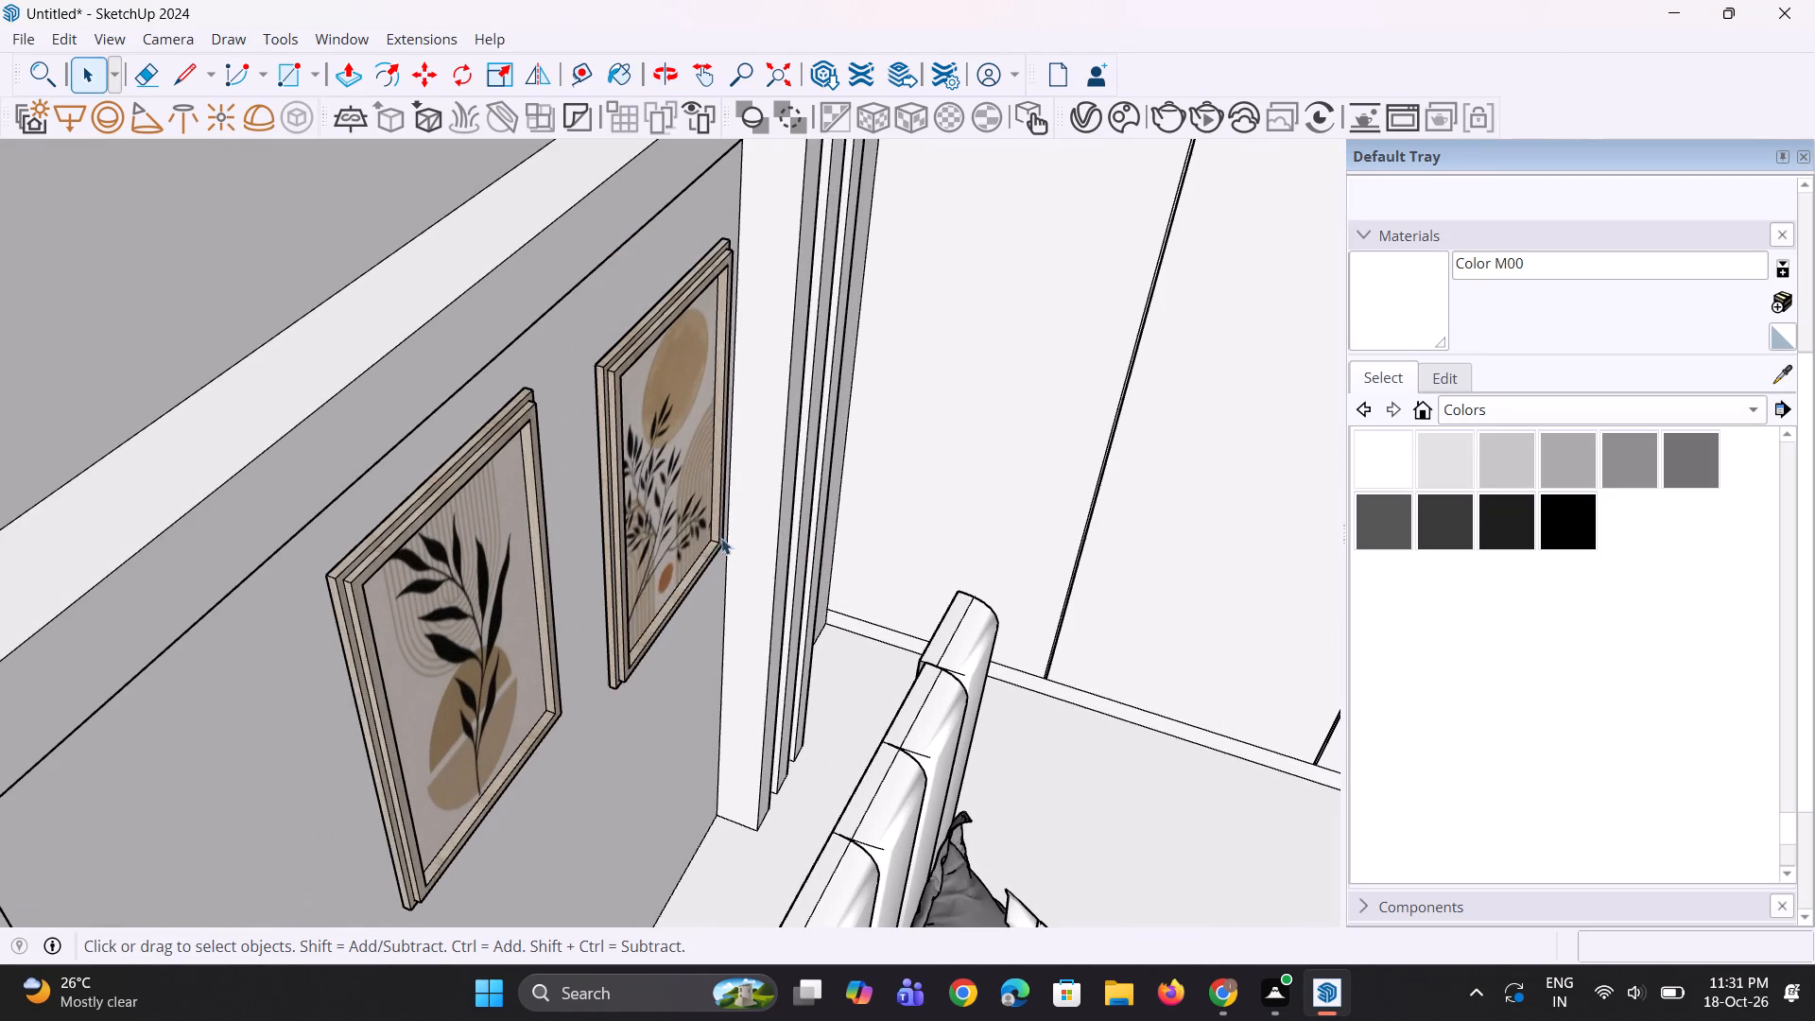
left_click(676, 526)
scroll(656, 636, "up", 2)
key("m")
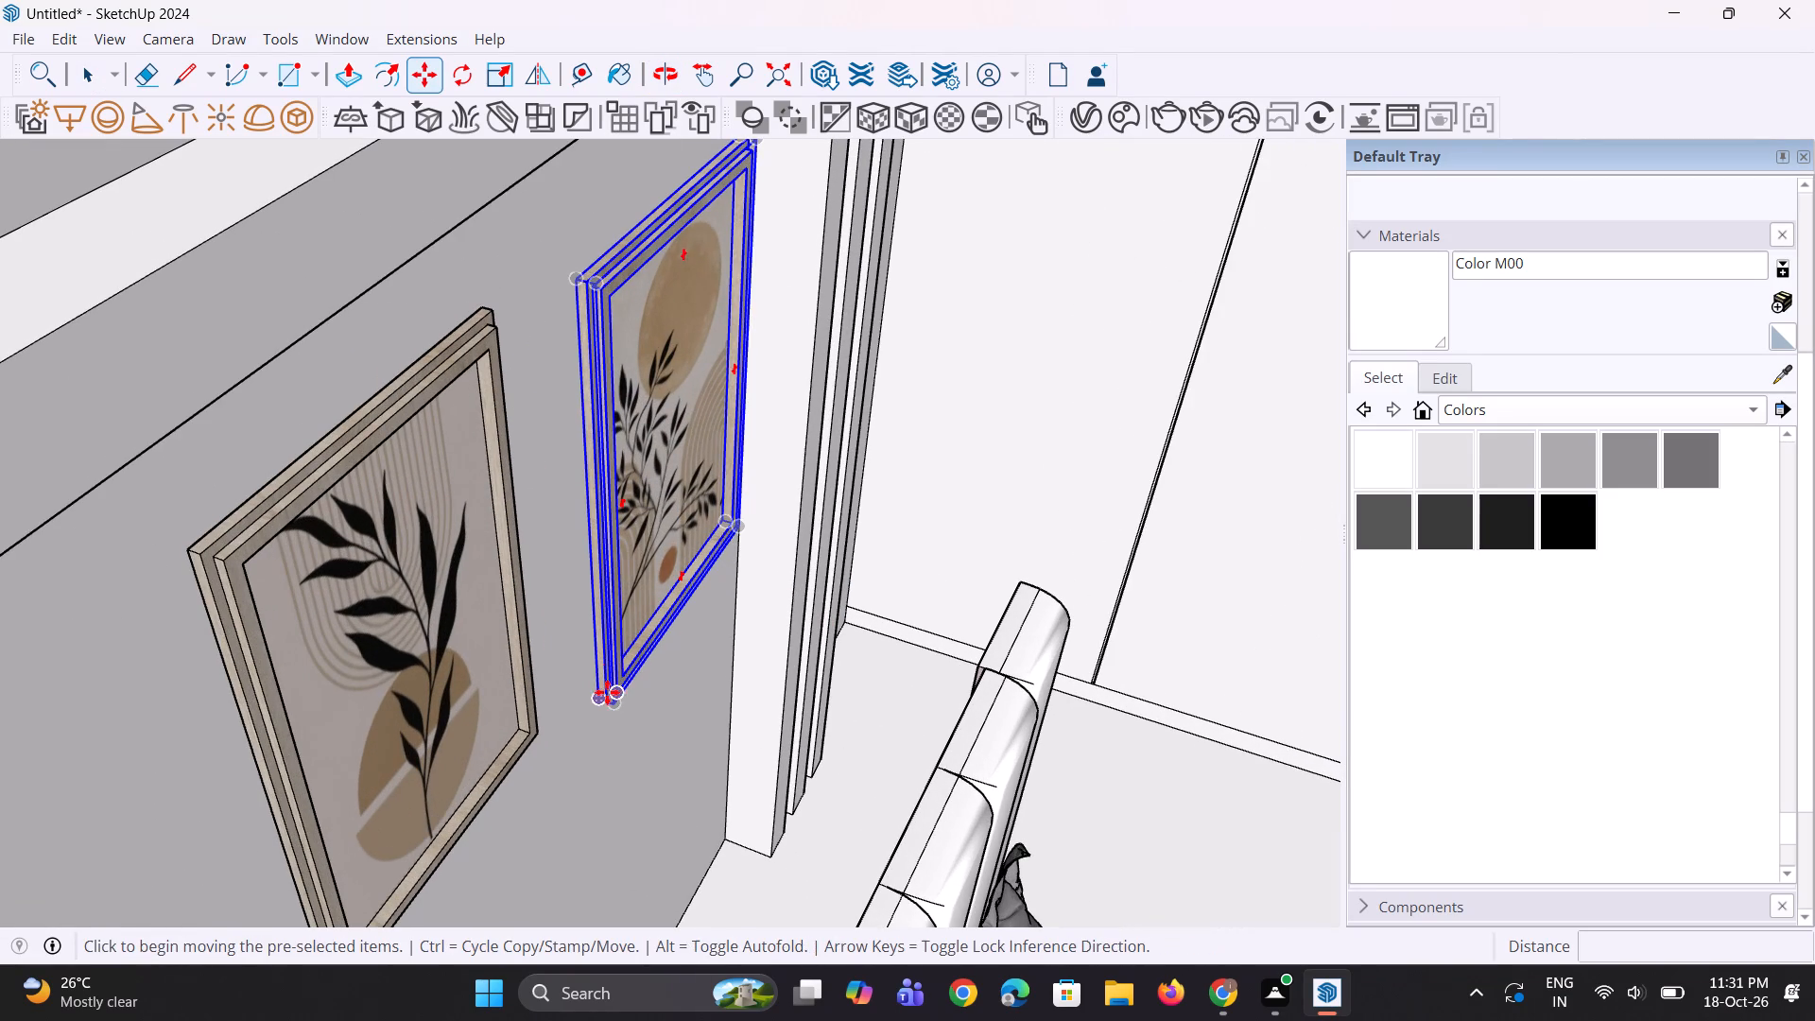
left_click(596, 698)
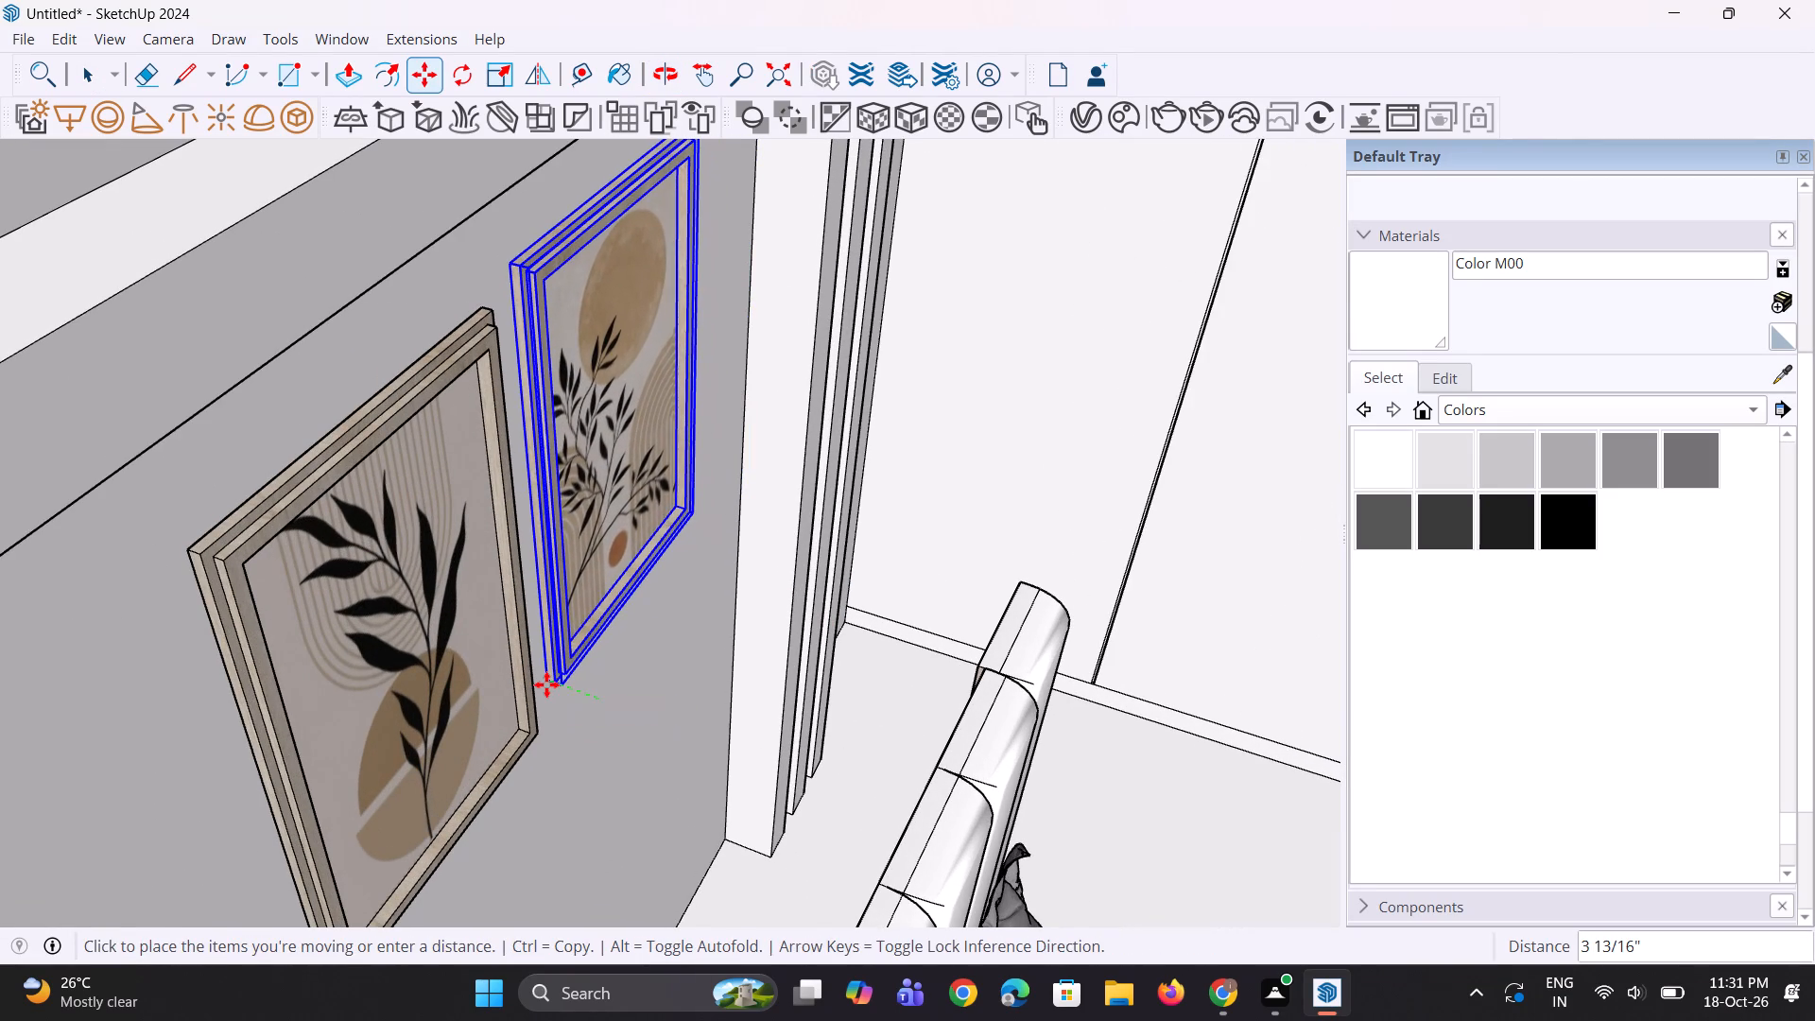
left_click(544, 684)
scroll(651, 730, "down", 5)
middle_click_drag(673, 688, 645, 634)
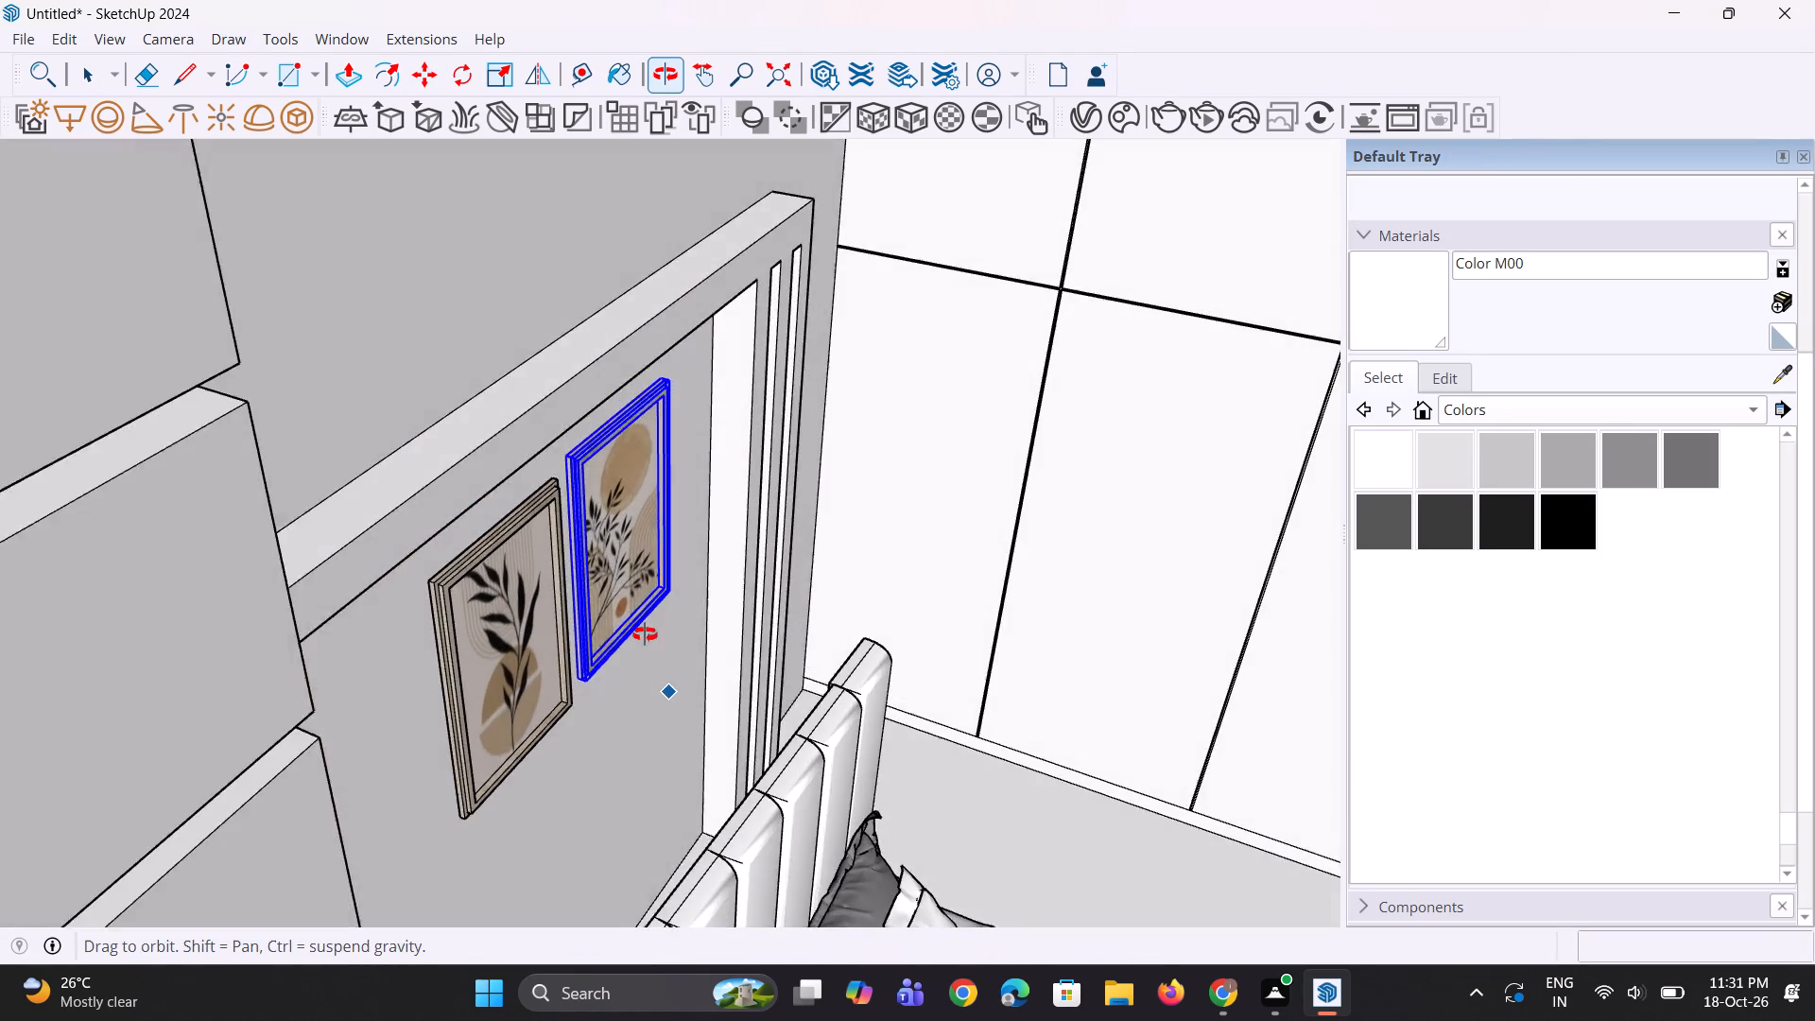
middle_click_drag(645, 634, 626, 554)
key("space")
key("space")
left_click(544, 209)
Examine the two hung artworks, the room from outside and the remaining loose framed picture.
scroll(527, 625, "up", 3)
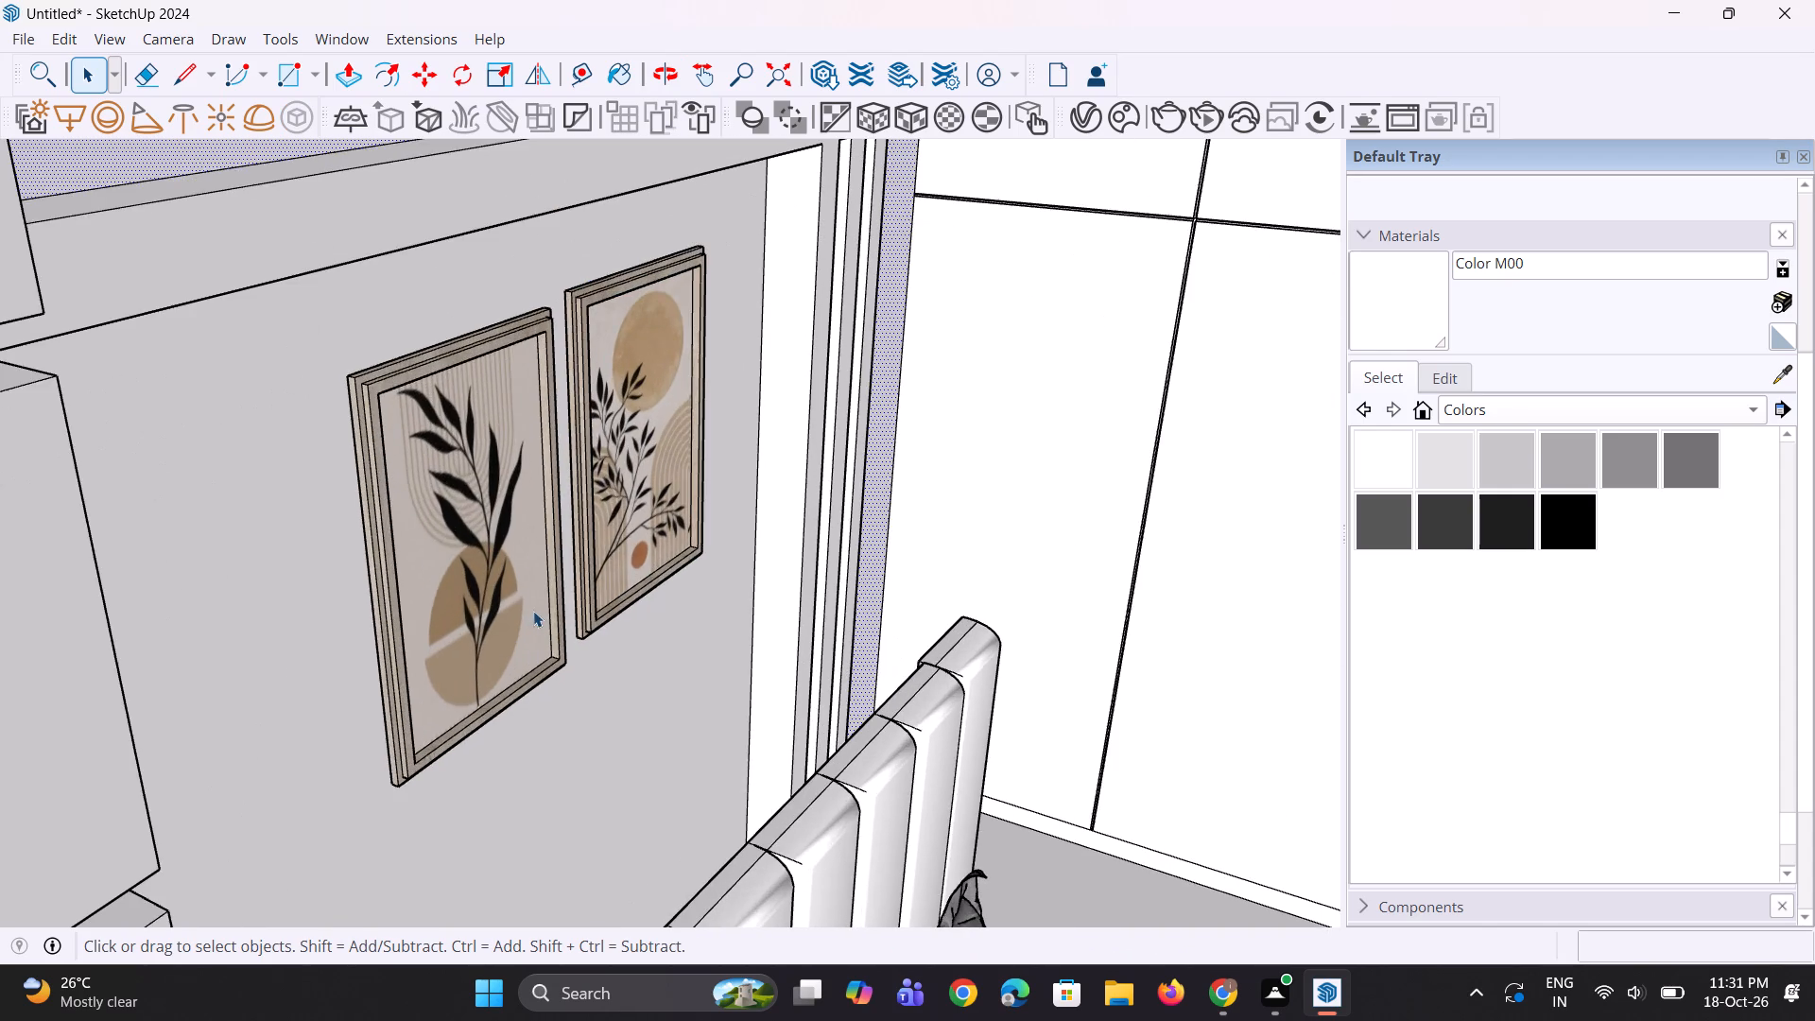
scroll(533, 611, "down", 5)
middle_click(640, 643)
scroll(639, 638, "down", 1)
left_click(761, 61)
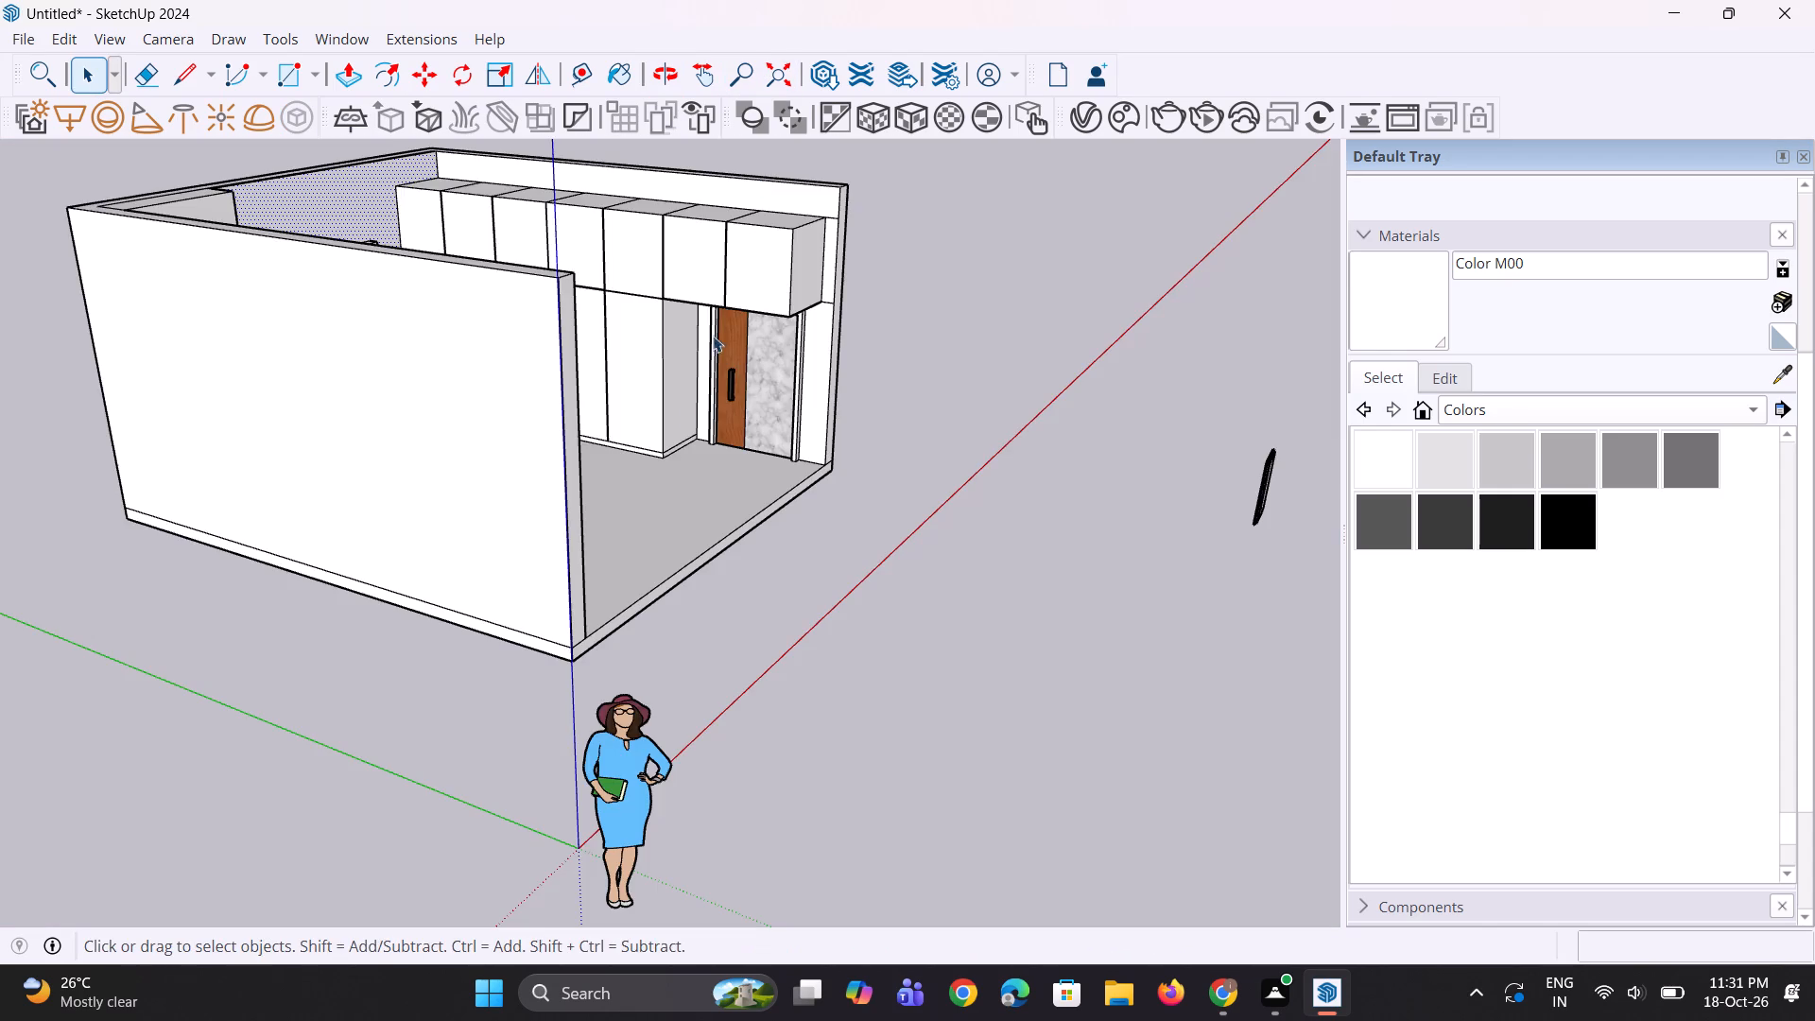
middle_click_drag(652, 456, 527, 503)
key("space")
key("space")
left_click(897, 600)
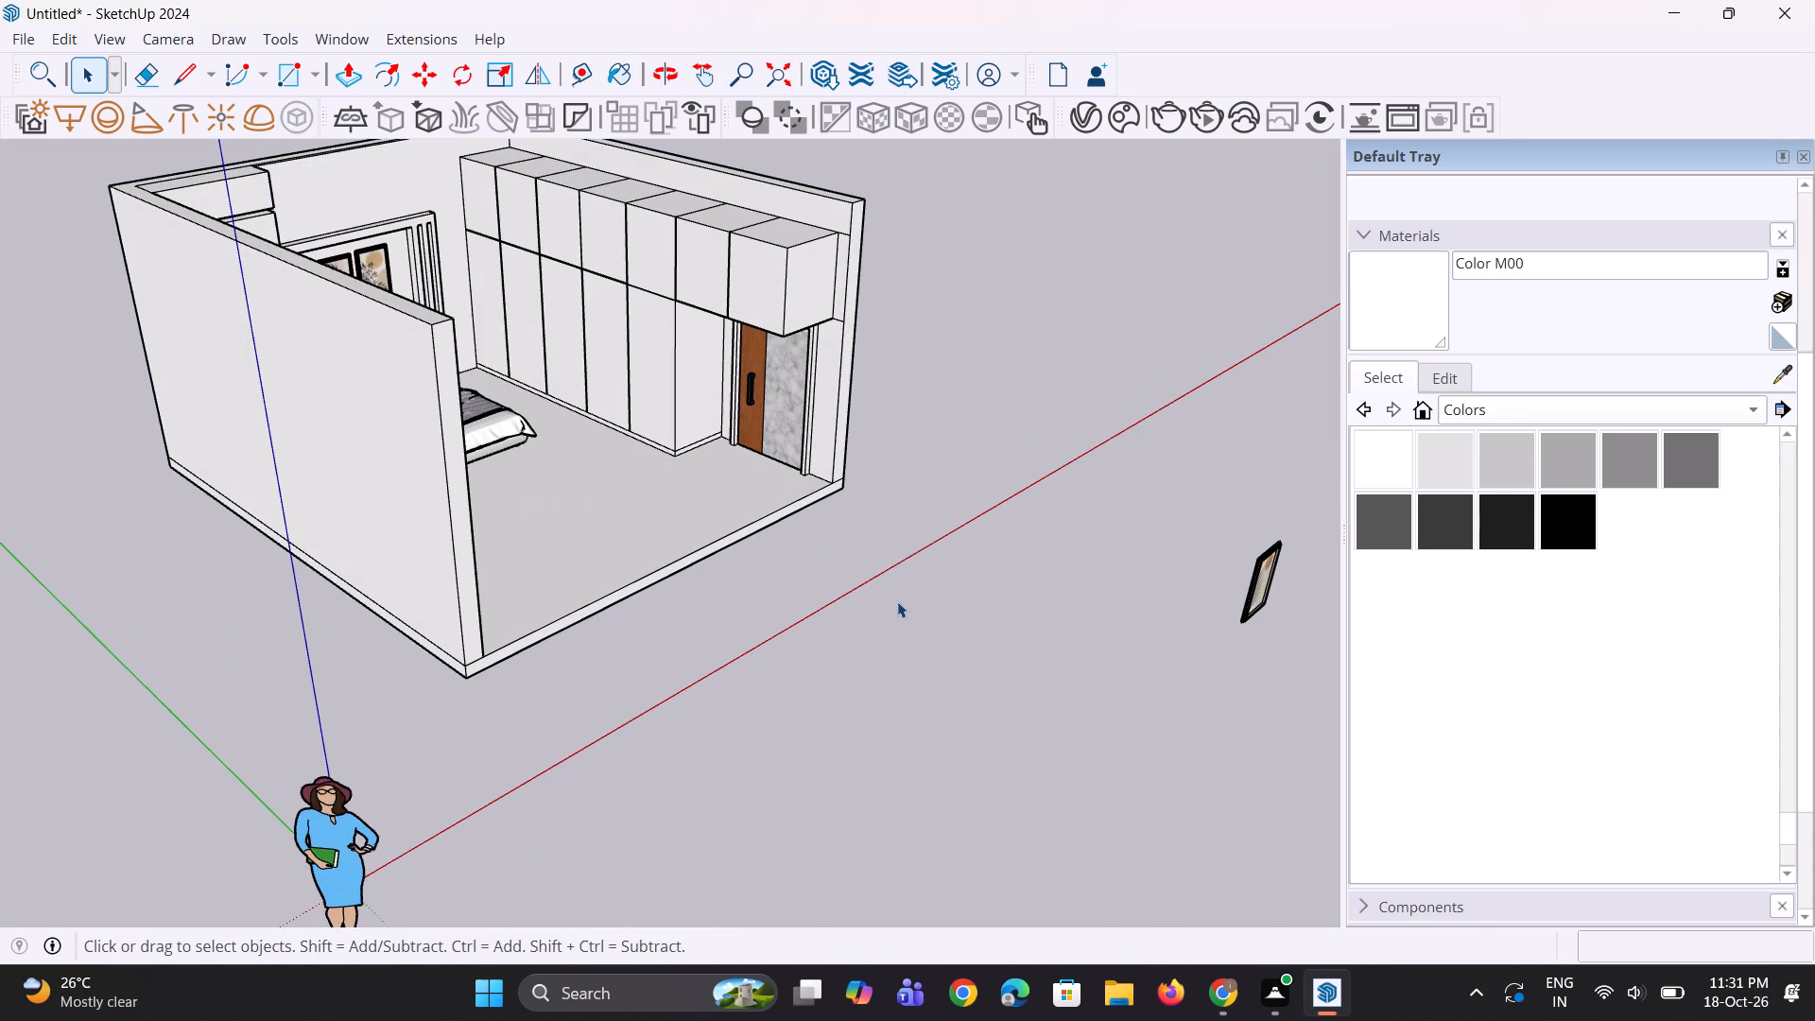
scroll(897, 601, "down", 4)
middle_click_drag(892, 602, 866, 607)
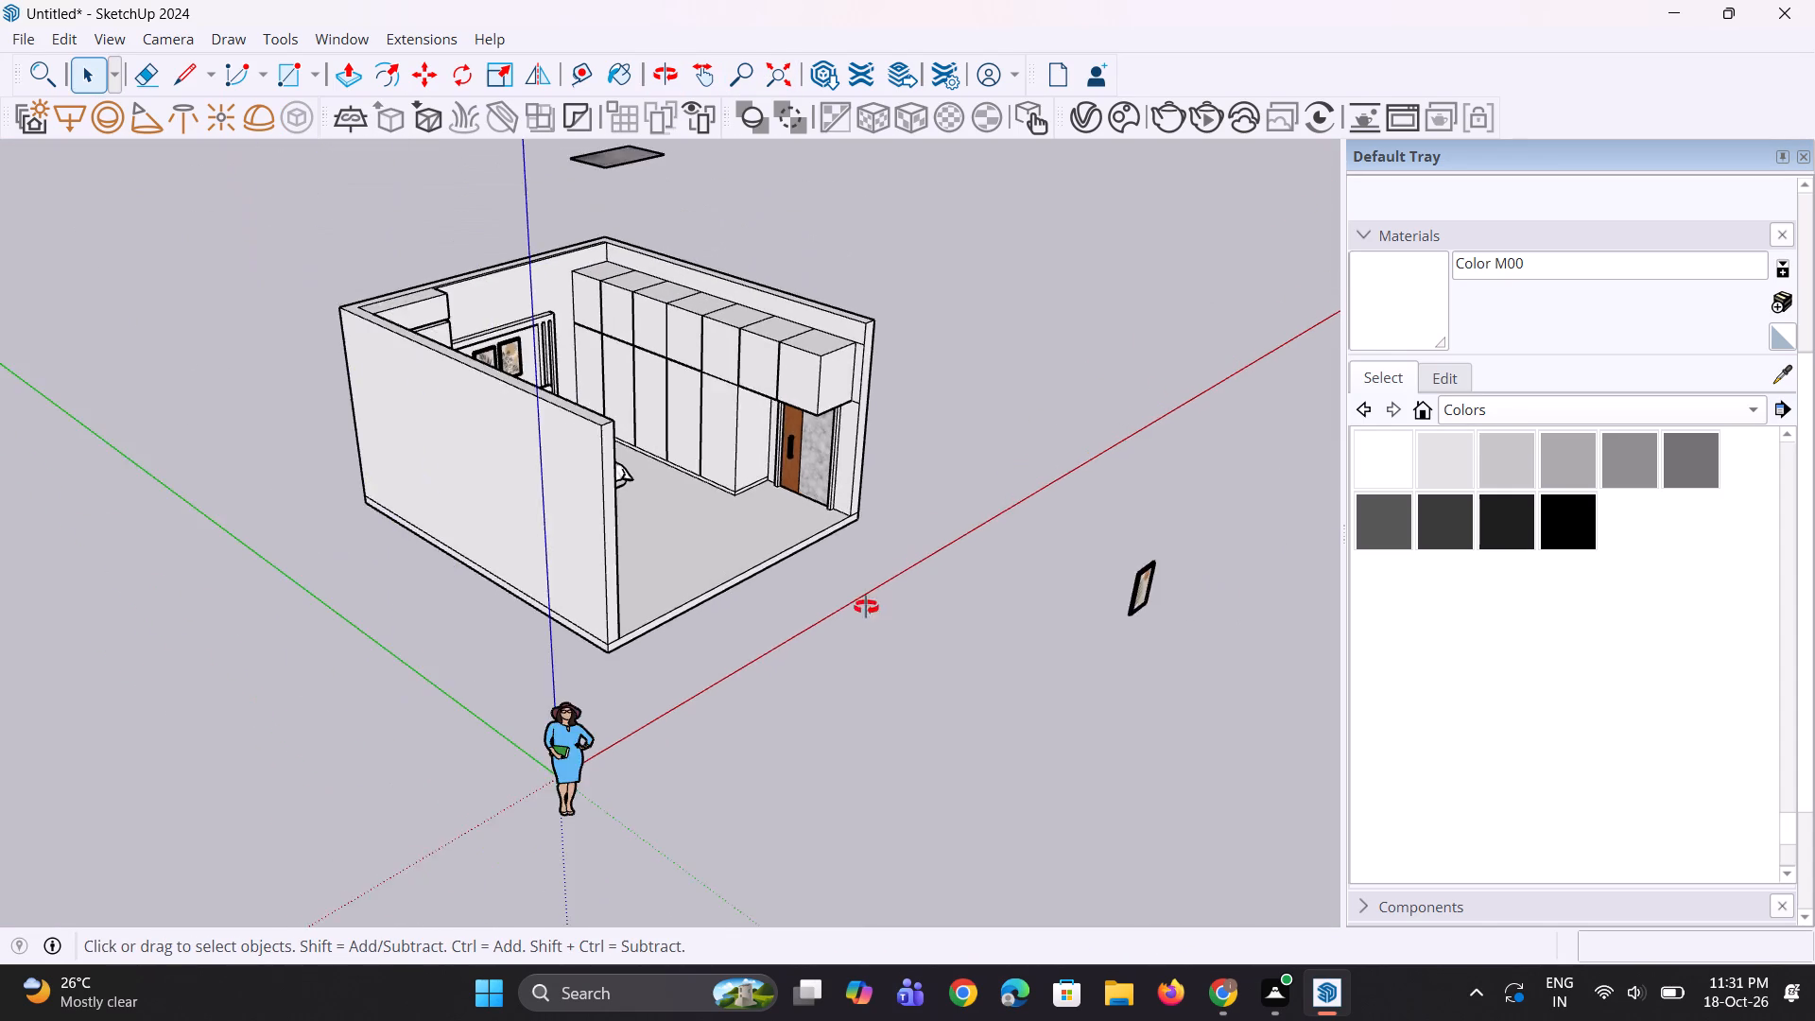
Examine the two hung artworks, the bed wall and the wardrobe fronts inside the bedroom.
middle_click_drag(866, 607, 683, 571)
key("space")
key("space")
scroll(693, 567, "down", 4)
middle_click_drag(695, 562, 646, 524)
scroll(671, 476, "up", 10)
scroll(671, 336, "up", 4)
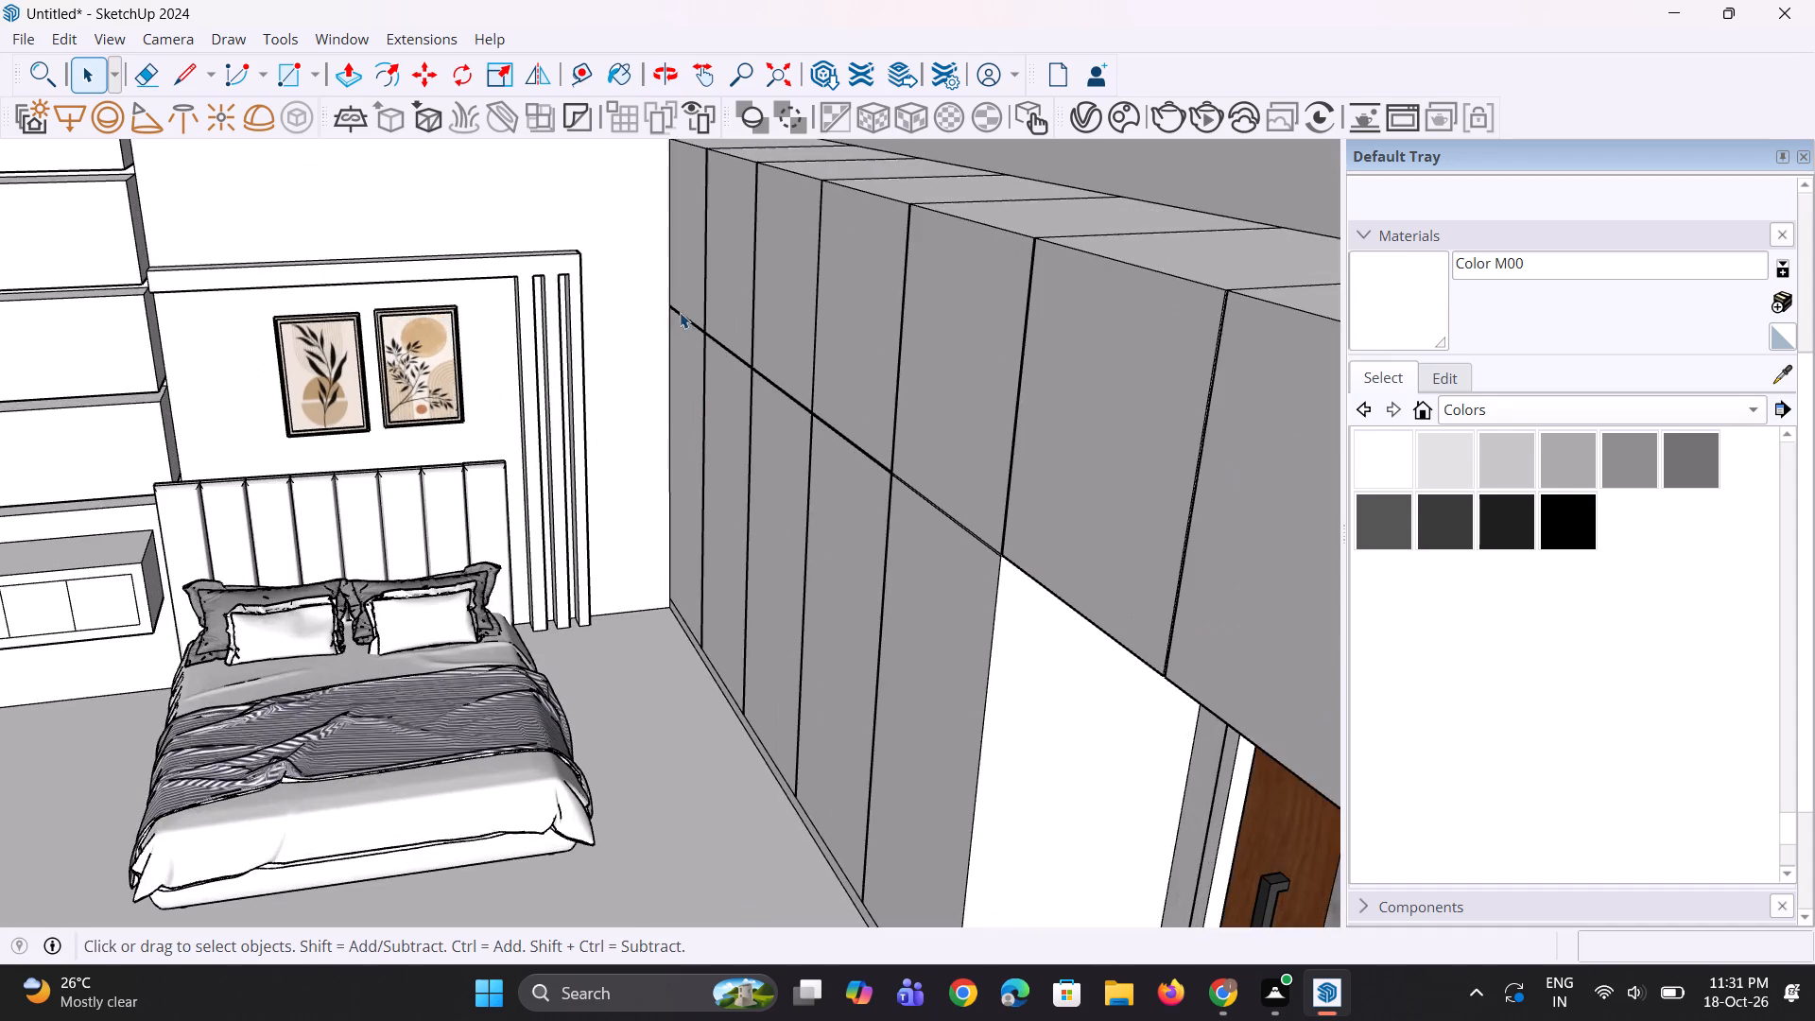
scroll(685, 303, "up", 2)
middle_click_drag(717, 314, 752, 346)
scroll(820, 414, "down", 3)
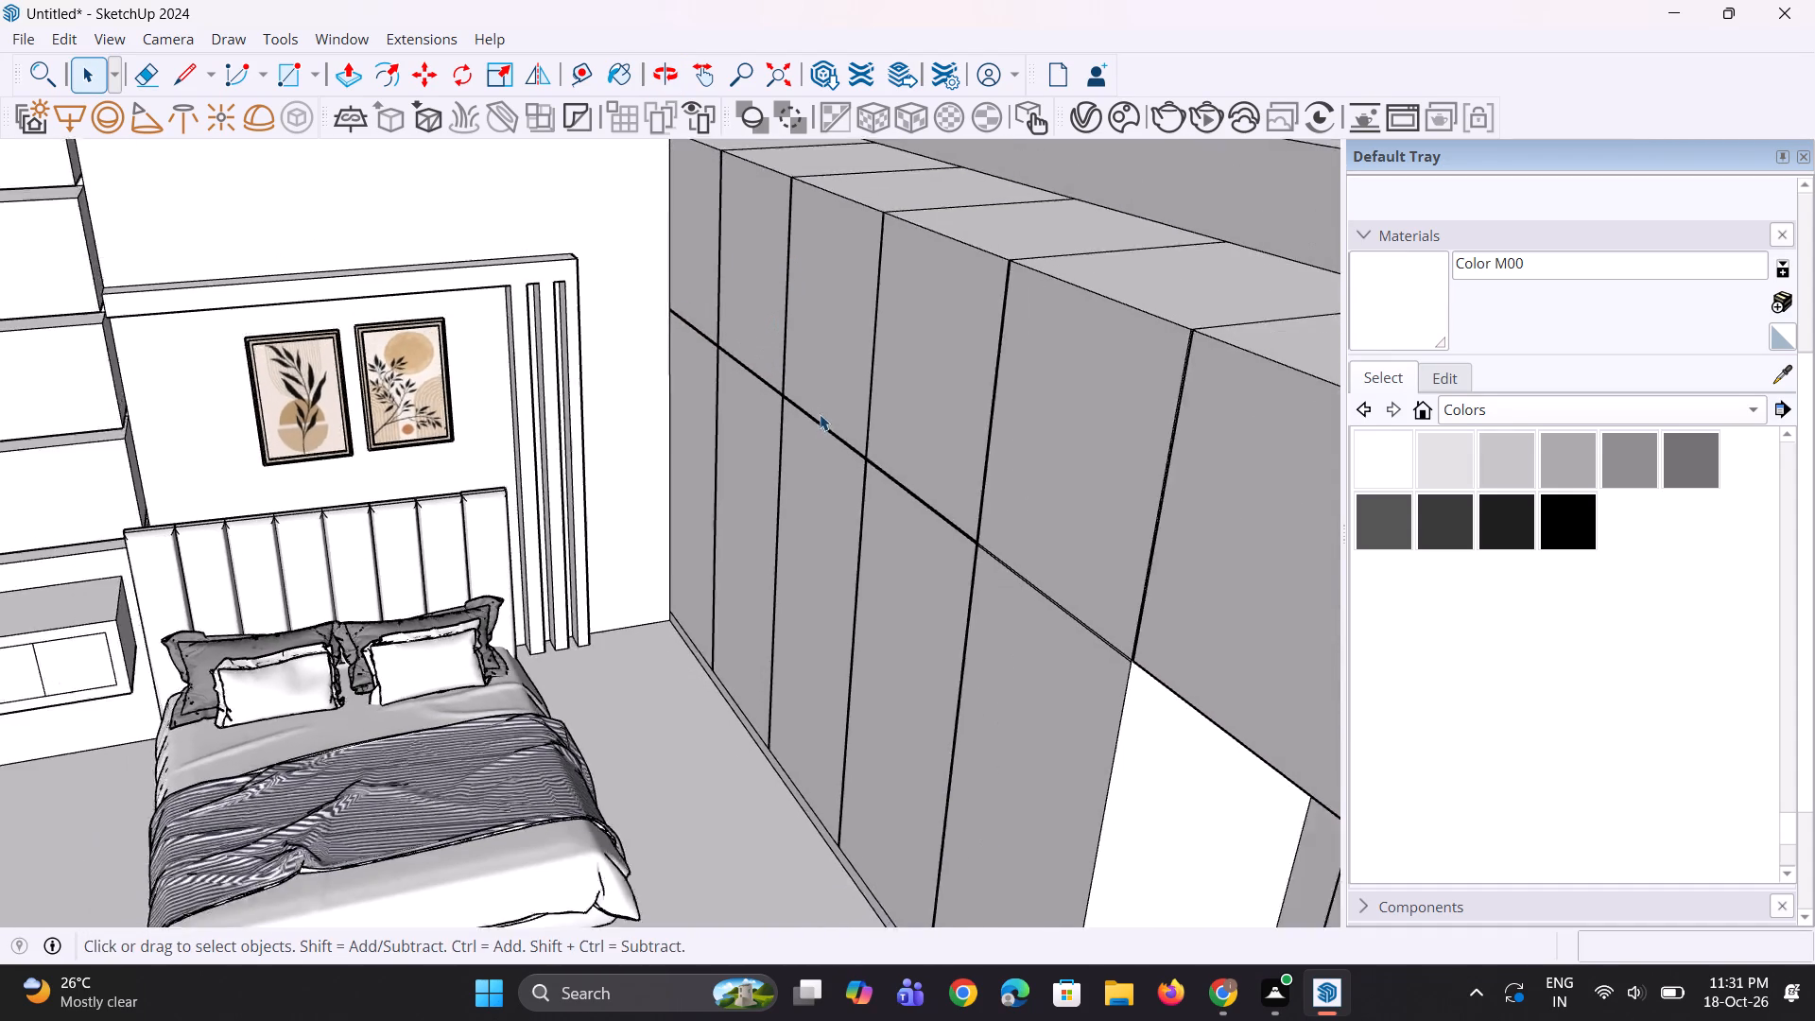
scroll(820, 414, "down", 2)
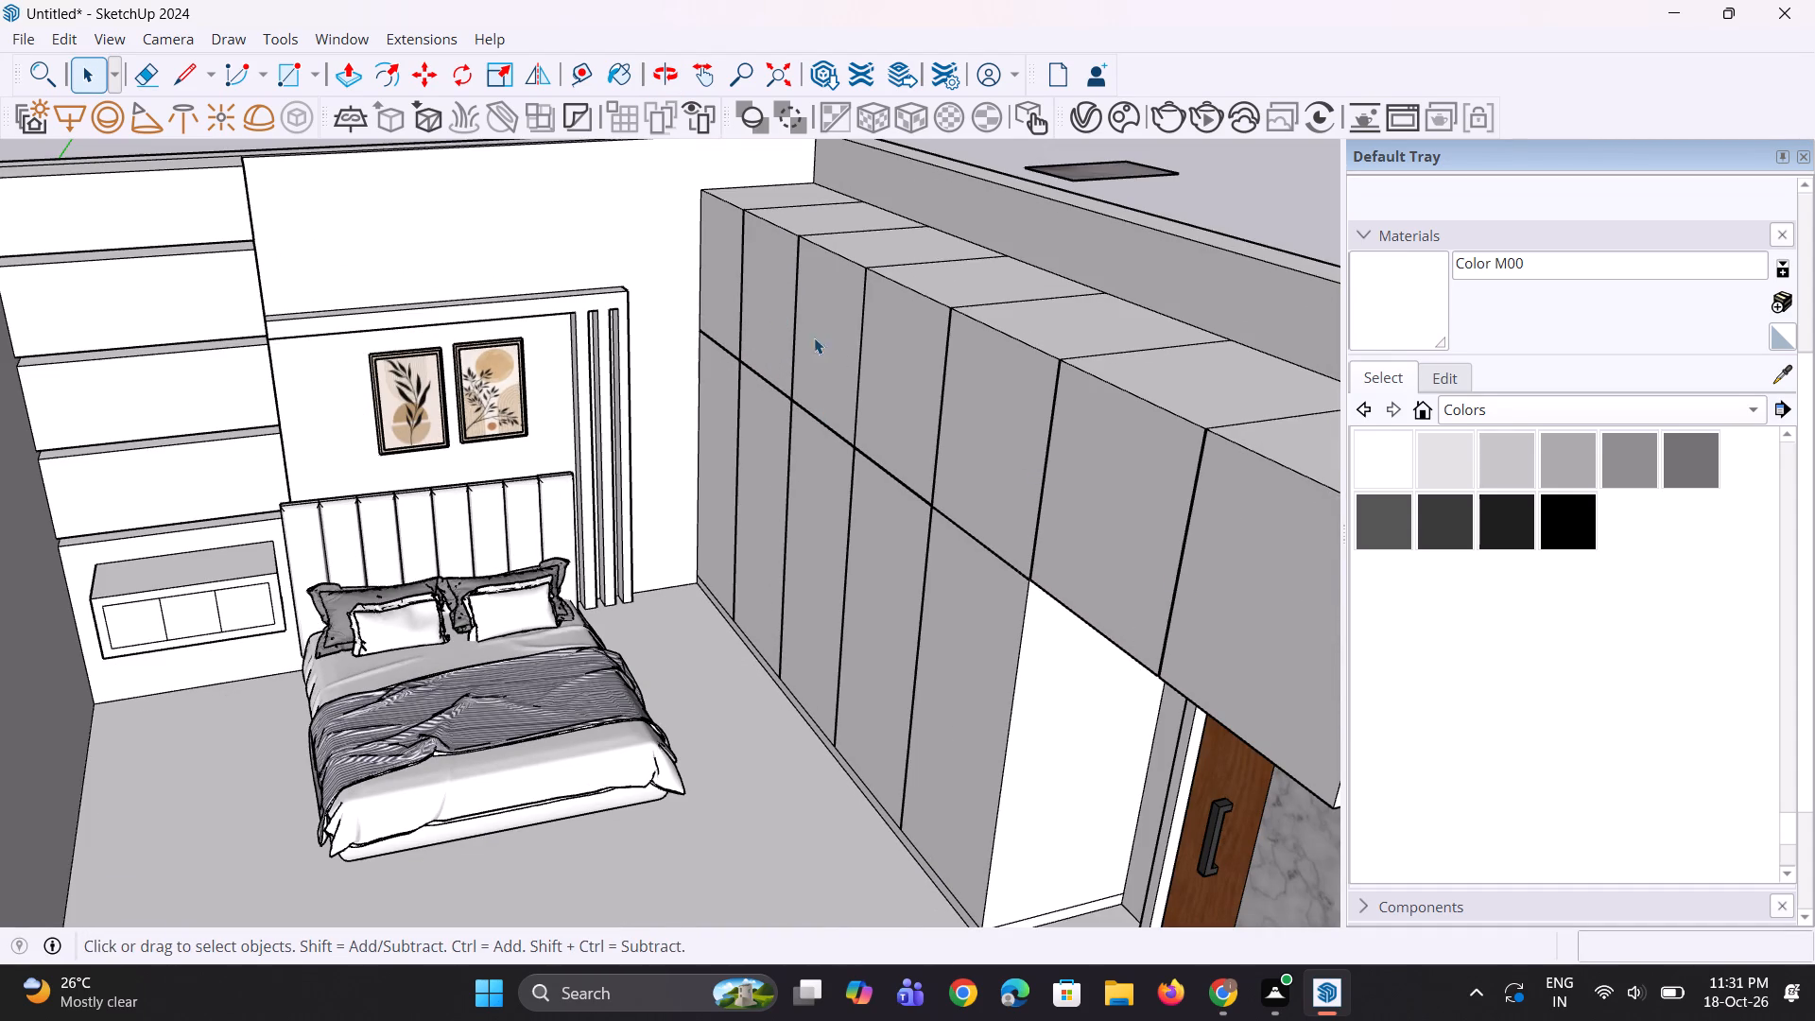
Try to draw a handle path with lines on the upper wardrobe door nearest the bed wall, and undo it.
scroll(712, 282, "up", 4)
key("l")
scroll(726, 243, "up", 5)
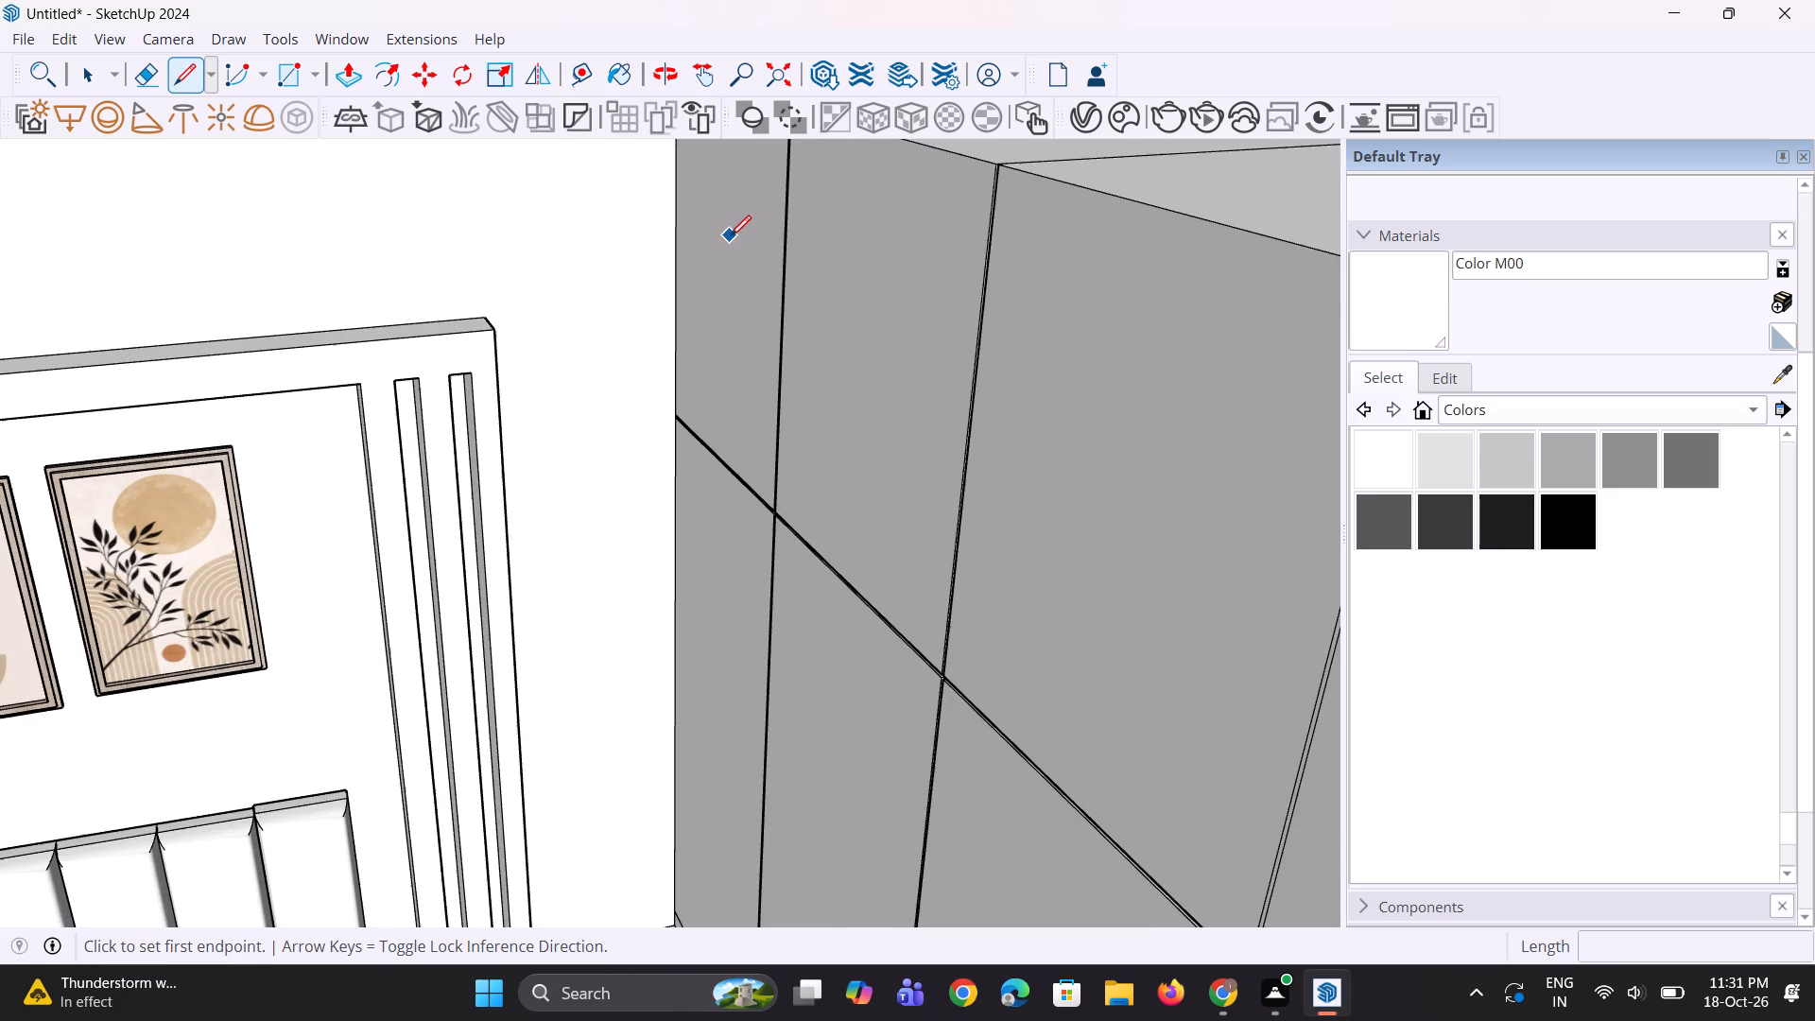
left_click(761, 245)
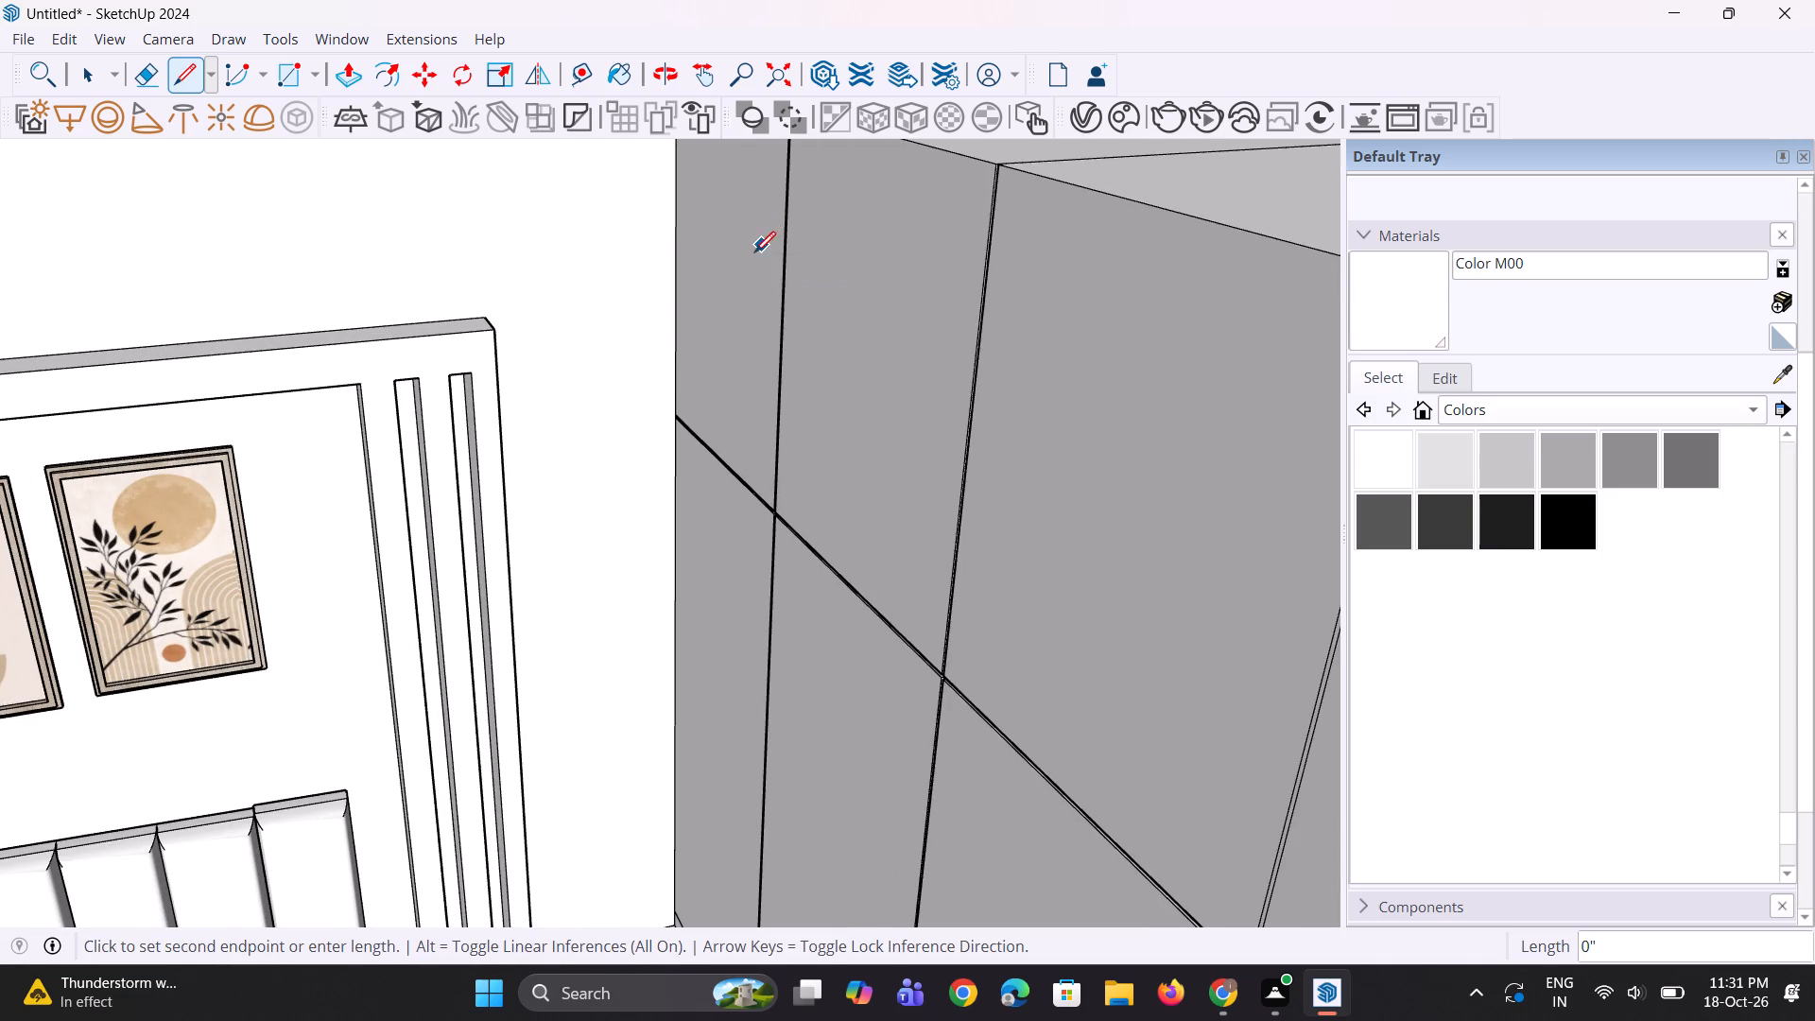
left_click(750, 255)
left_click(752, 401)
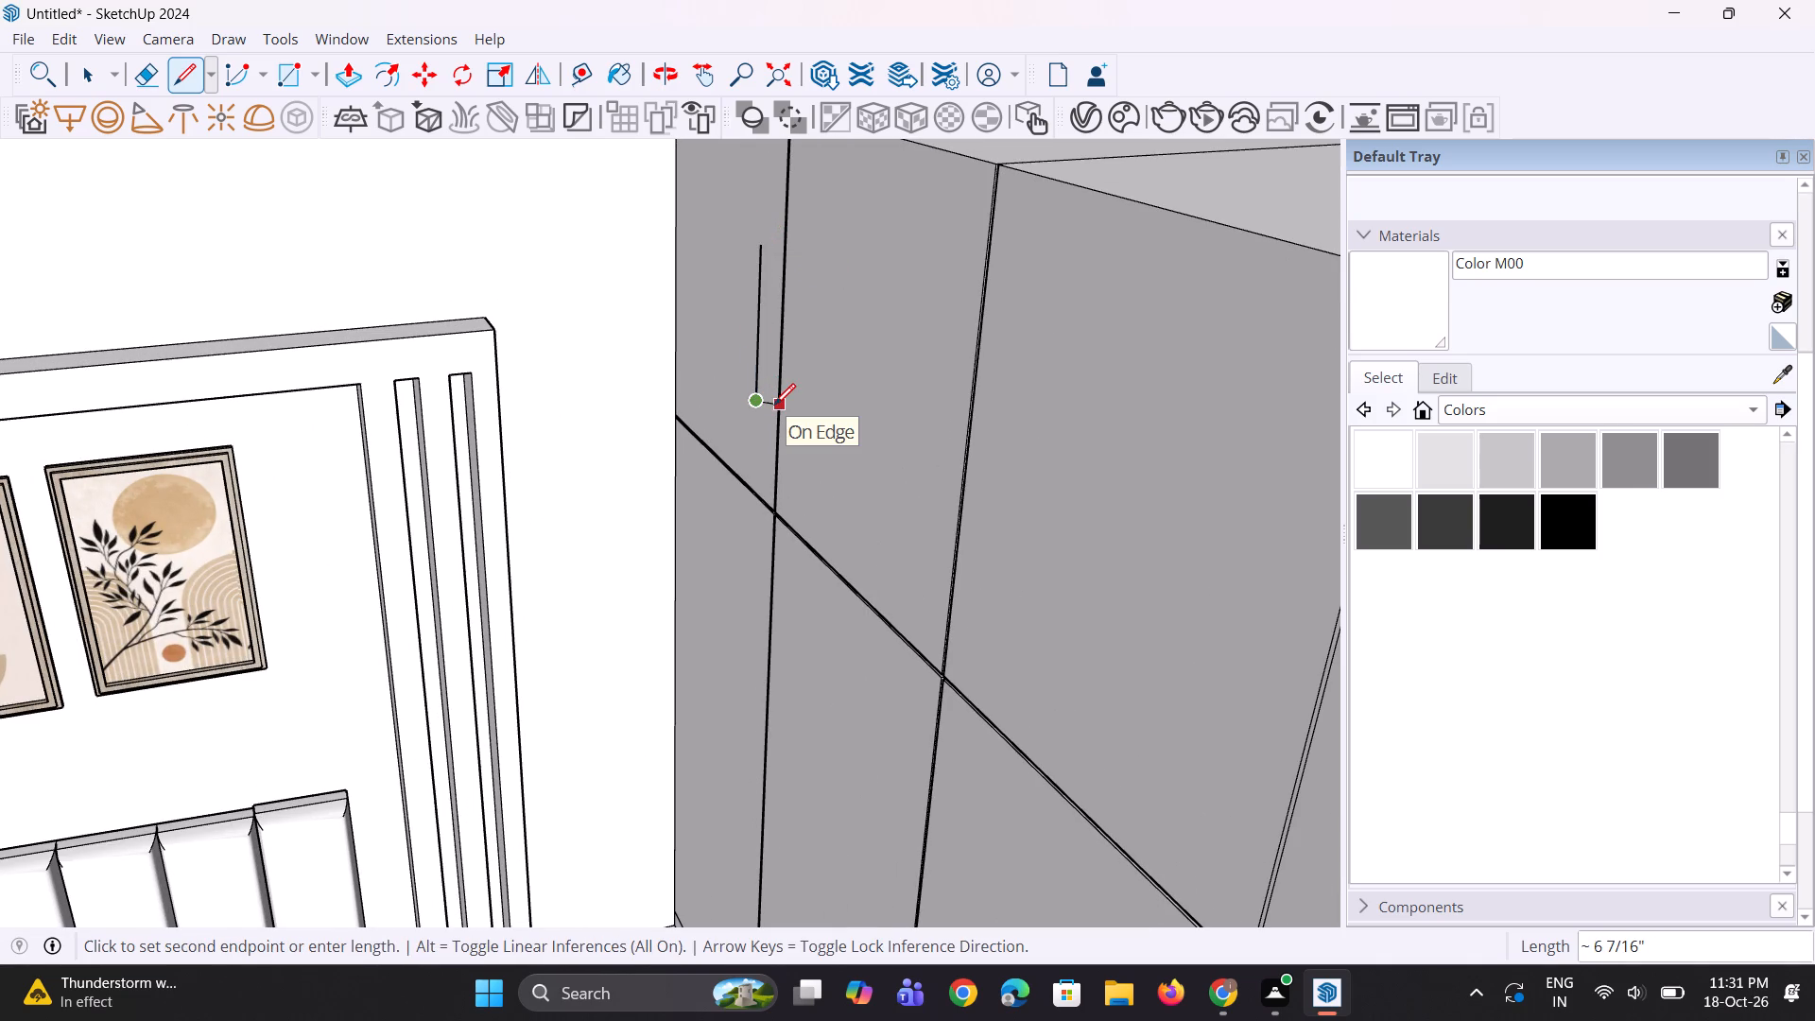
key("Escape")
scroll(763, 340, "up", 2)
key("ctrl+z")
Draw a bracket-shaped handle path on the upper wardrobe door nearest the bed wall, starting with a stub about 1 15/16" out from the door.
scroll(747, 480, "down", 6)
middle_click_drag(758, 463, 780, 466)
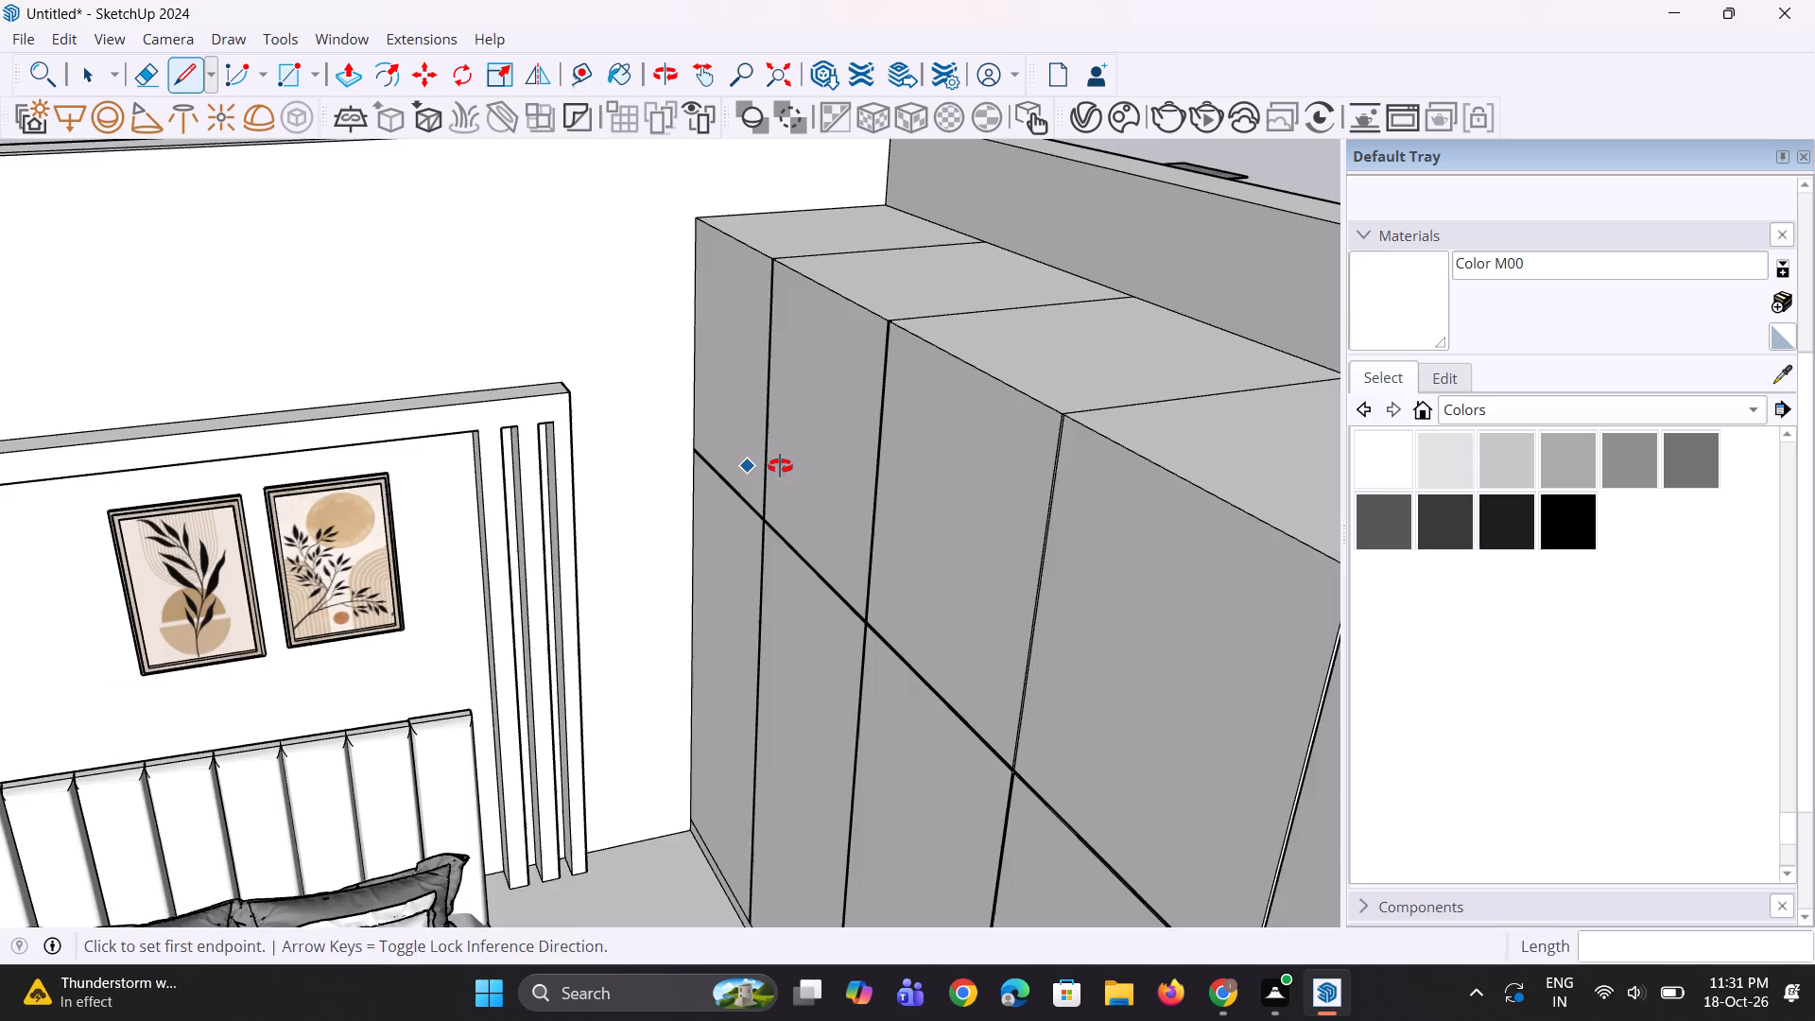
middle_click_drag(780, 466, 889, 476)
scroll(747, 303, "up", 8)
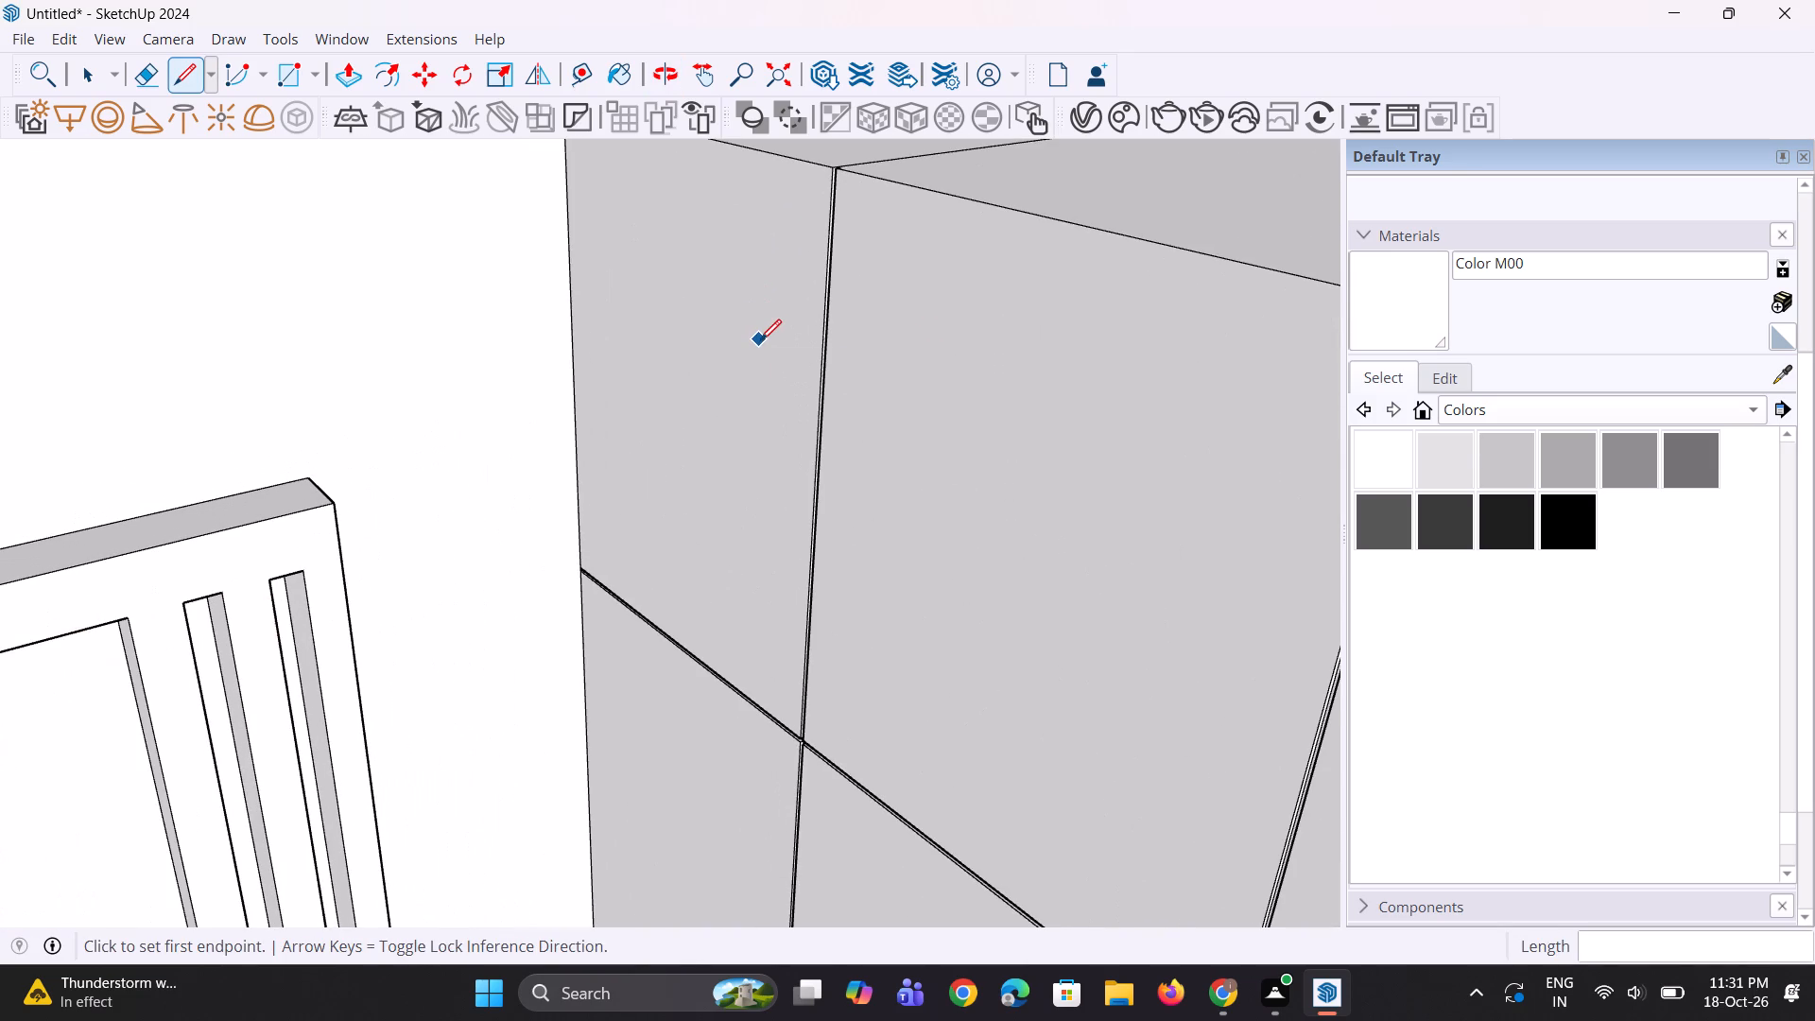
left_click(760, 340)
left_click(738, 352)
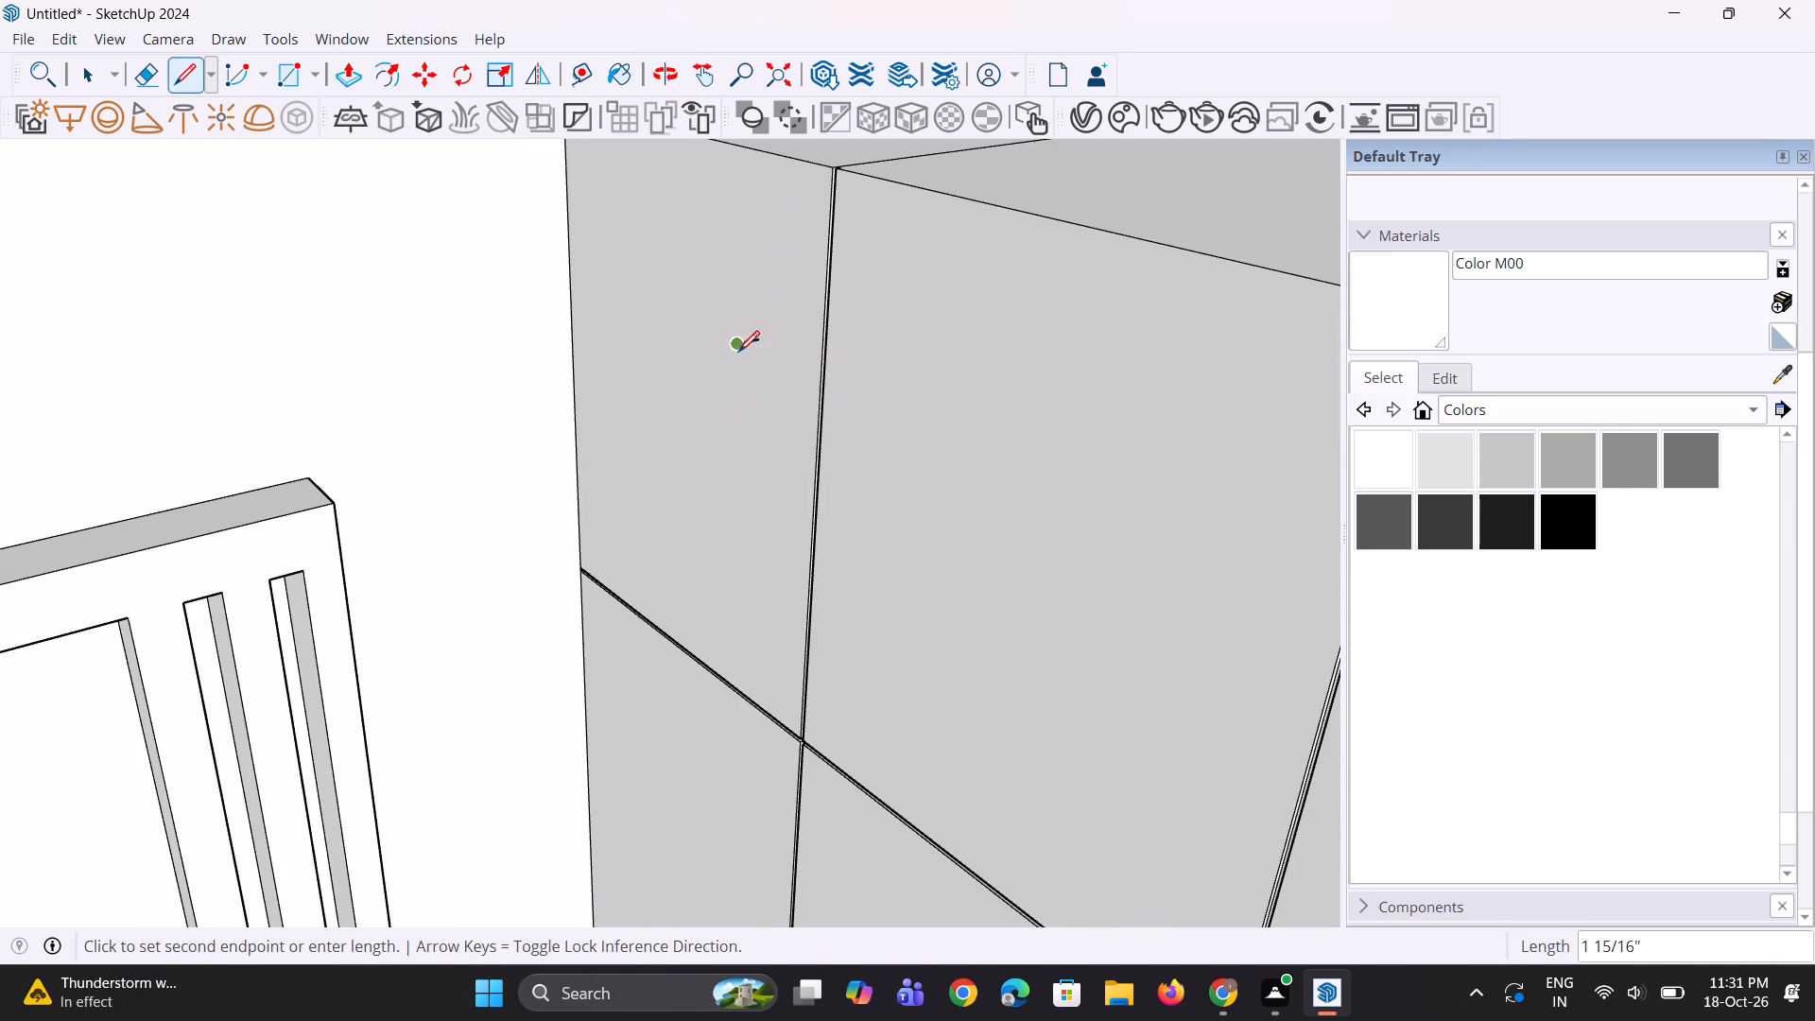
left_click(744, 513)
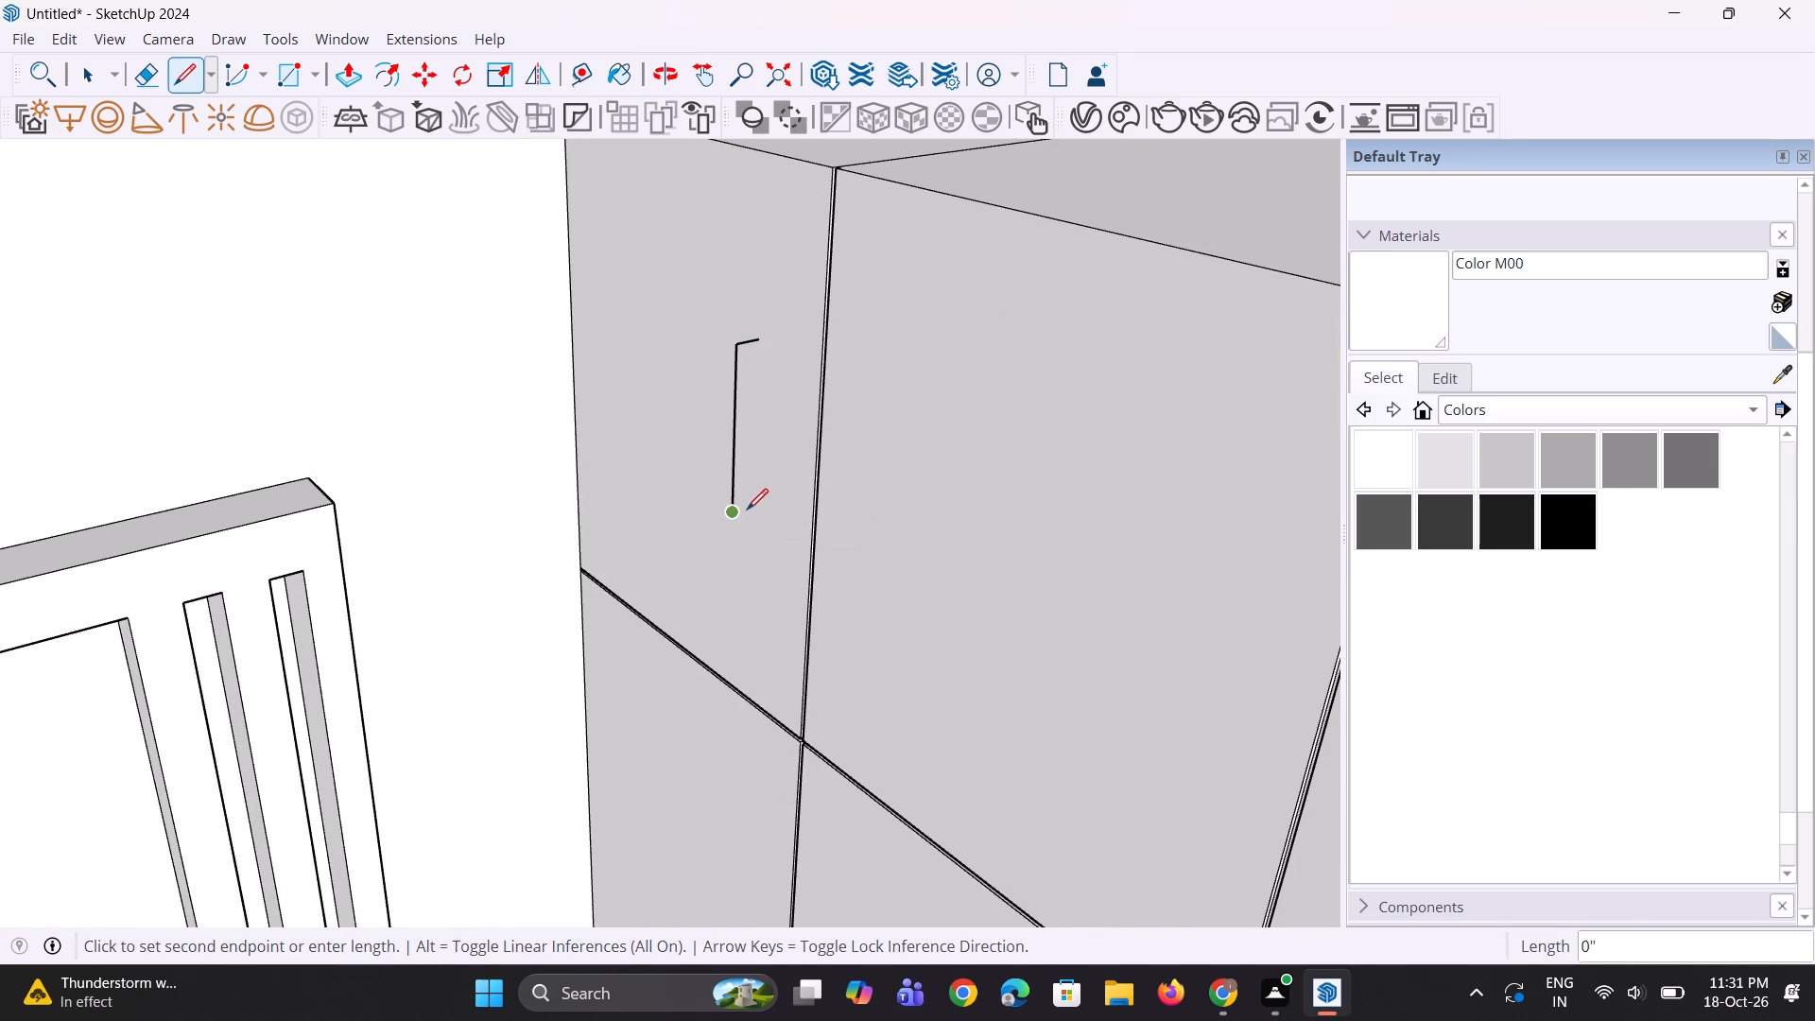
left_click(759, 503)
middle_click_drag(754, 537, 766, 504)
key("space")
key("space")
scroll(729, 496, "down", 4)
scroll(672, 266, "up", 4)
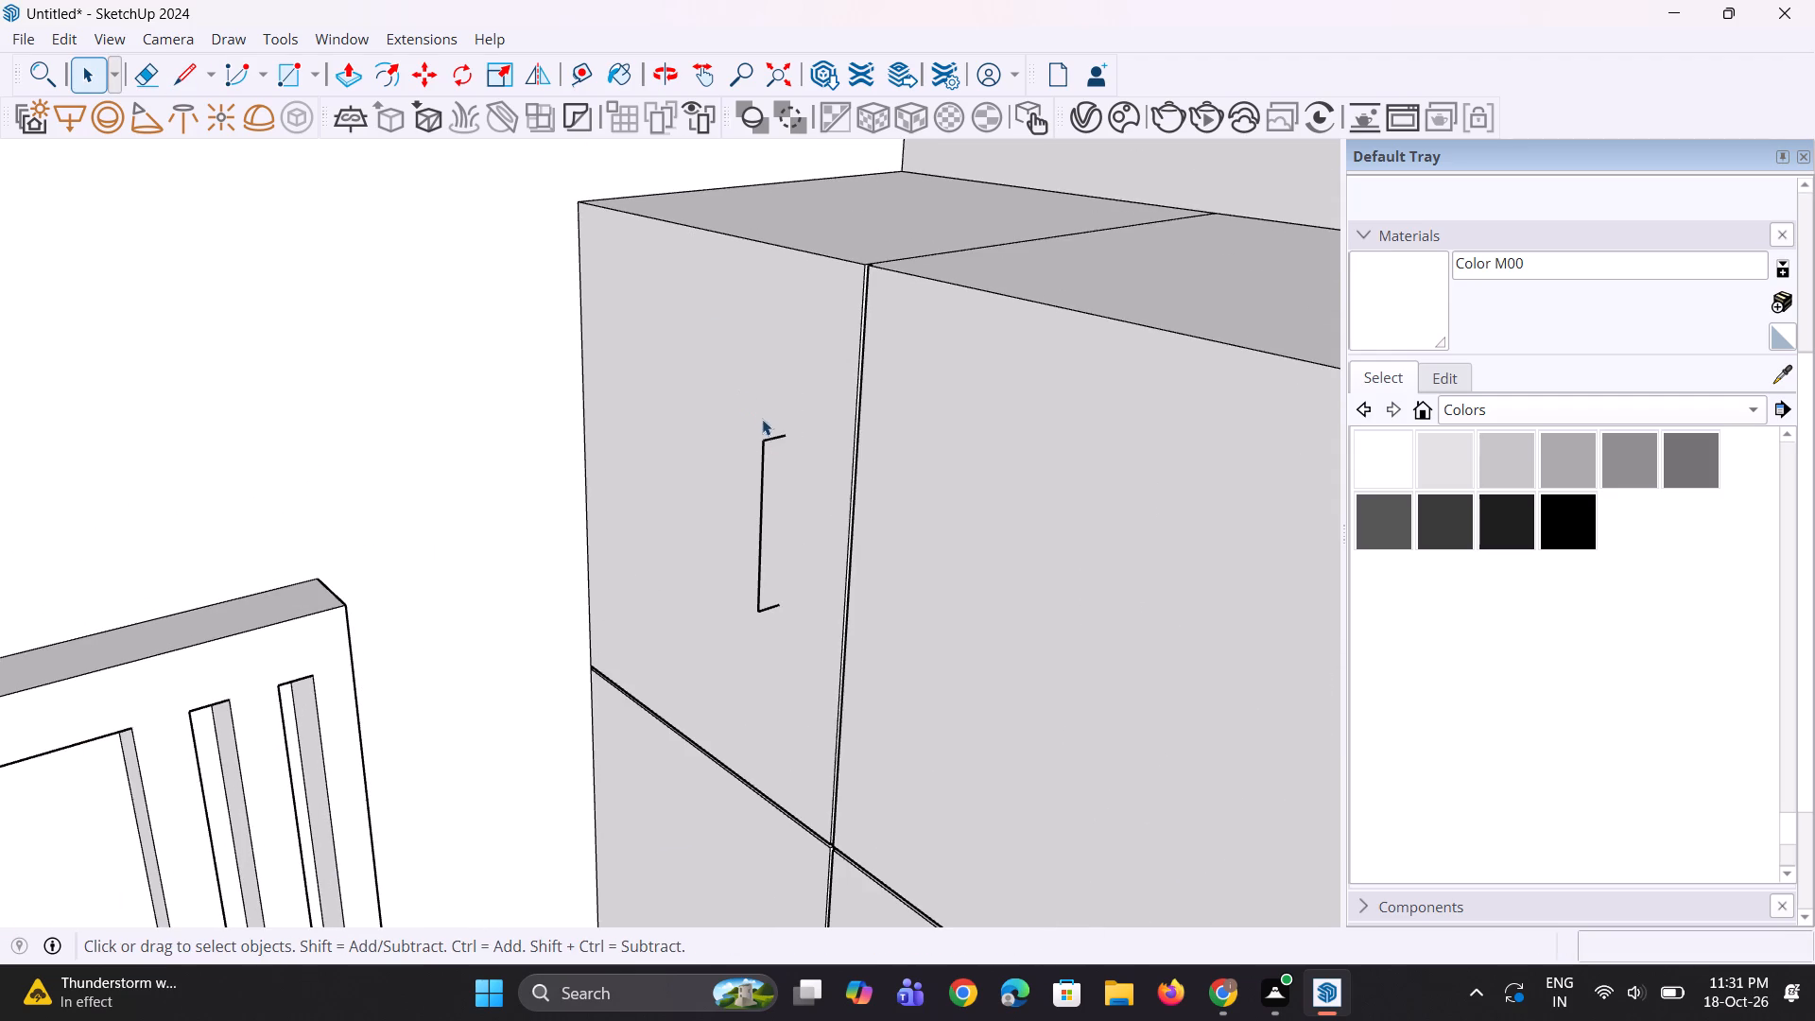
Draw a rectangular handle profile about 2 3/4" by 3 1/4" on the door face around the path's upper end.
key("r")
scroll(782, 439, "up", 5)
left_click(750, 400)
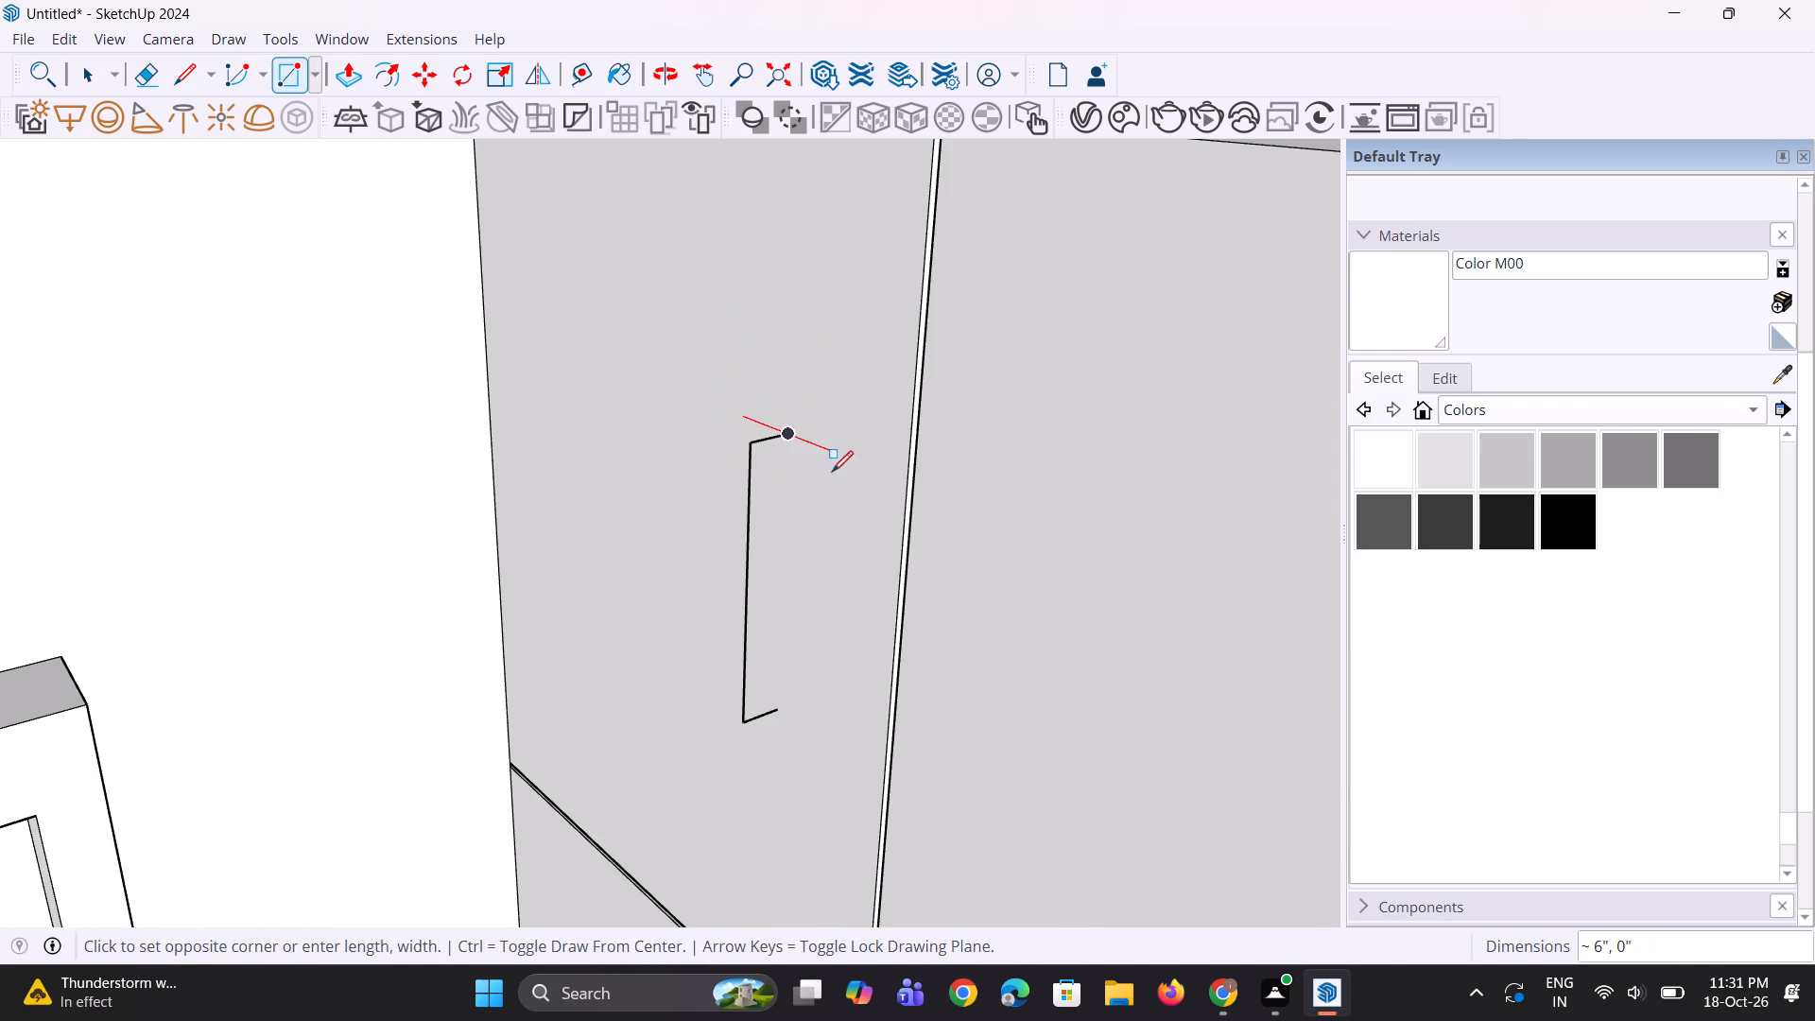
key("Escape")
middle_click_drag(669, 541, 780, 569)
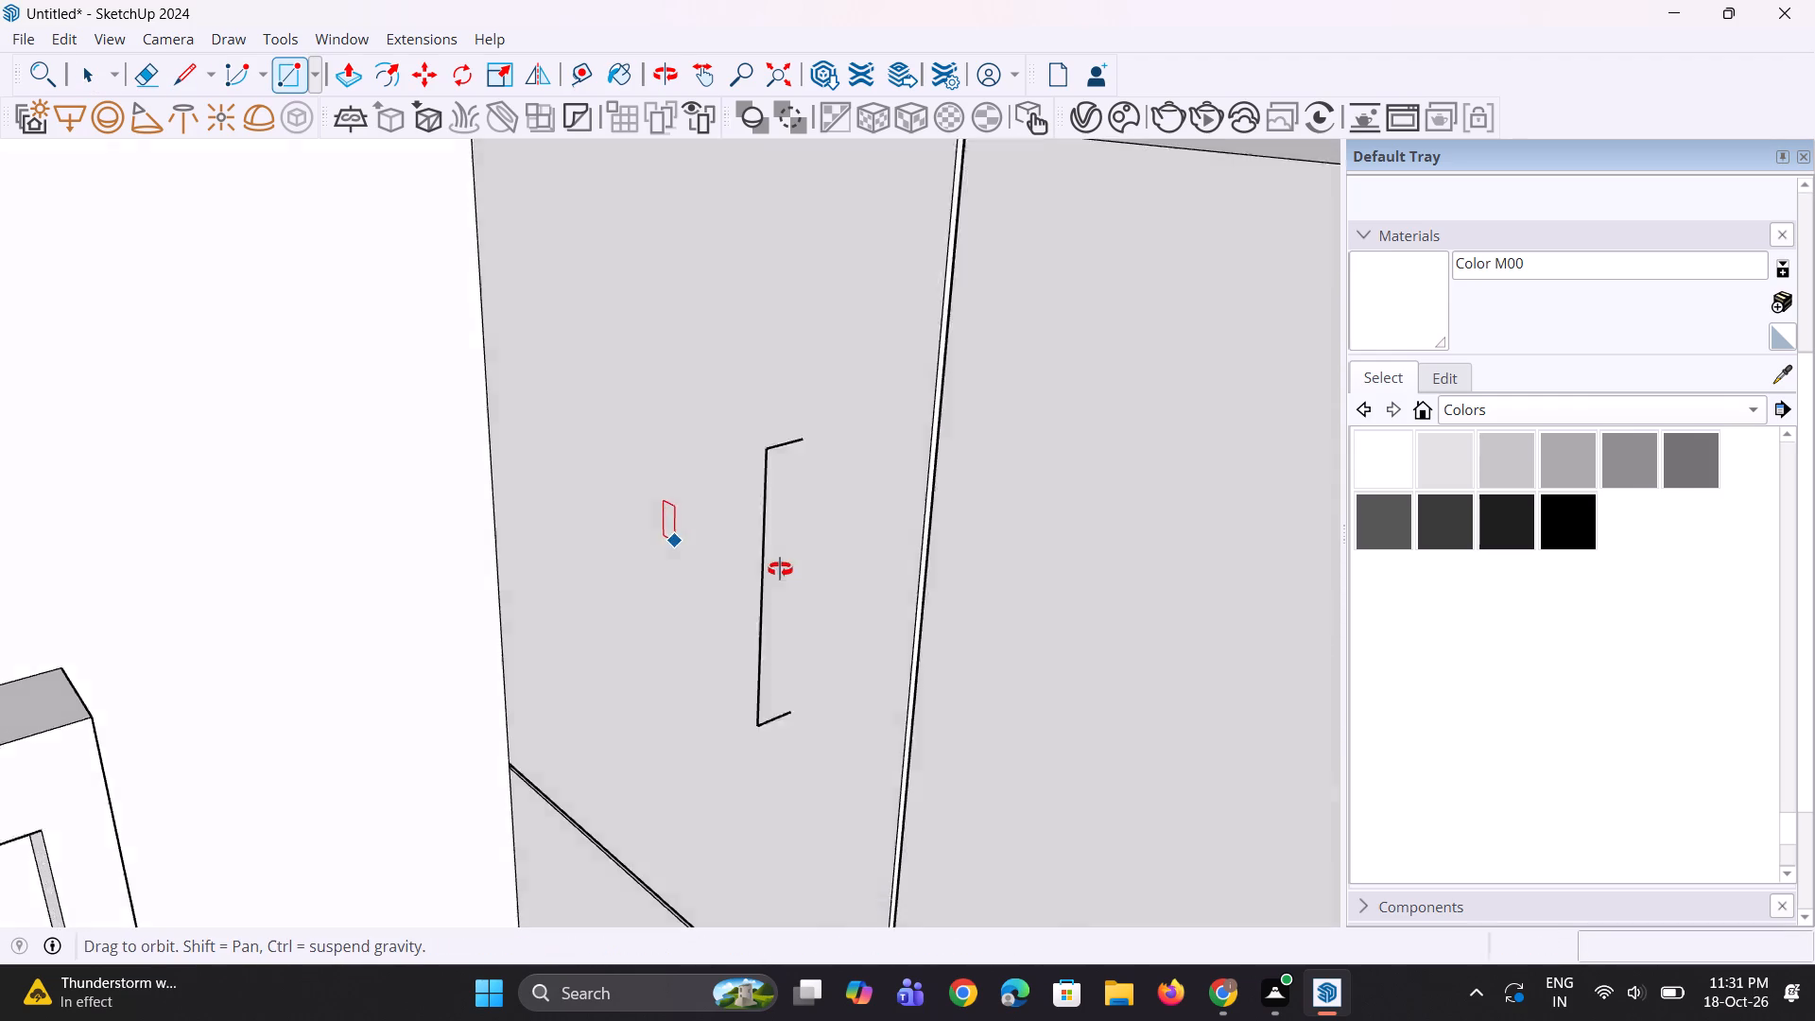
middle_click_drag(780, 569, 869, 587)
left_click(917, 411)
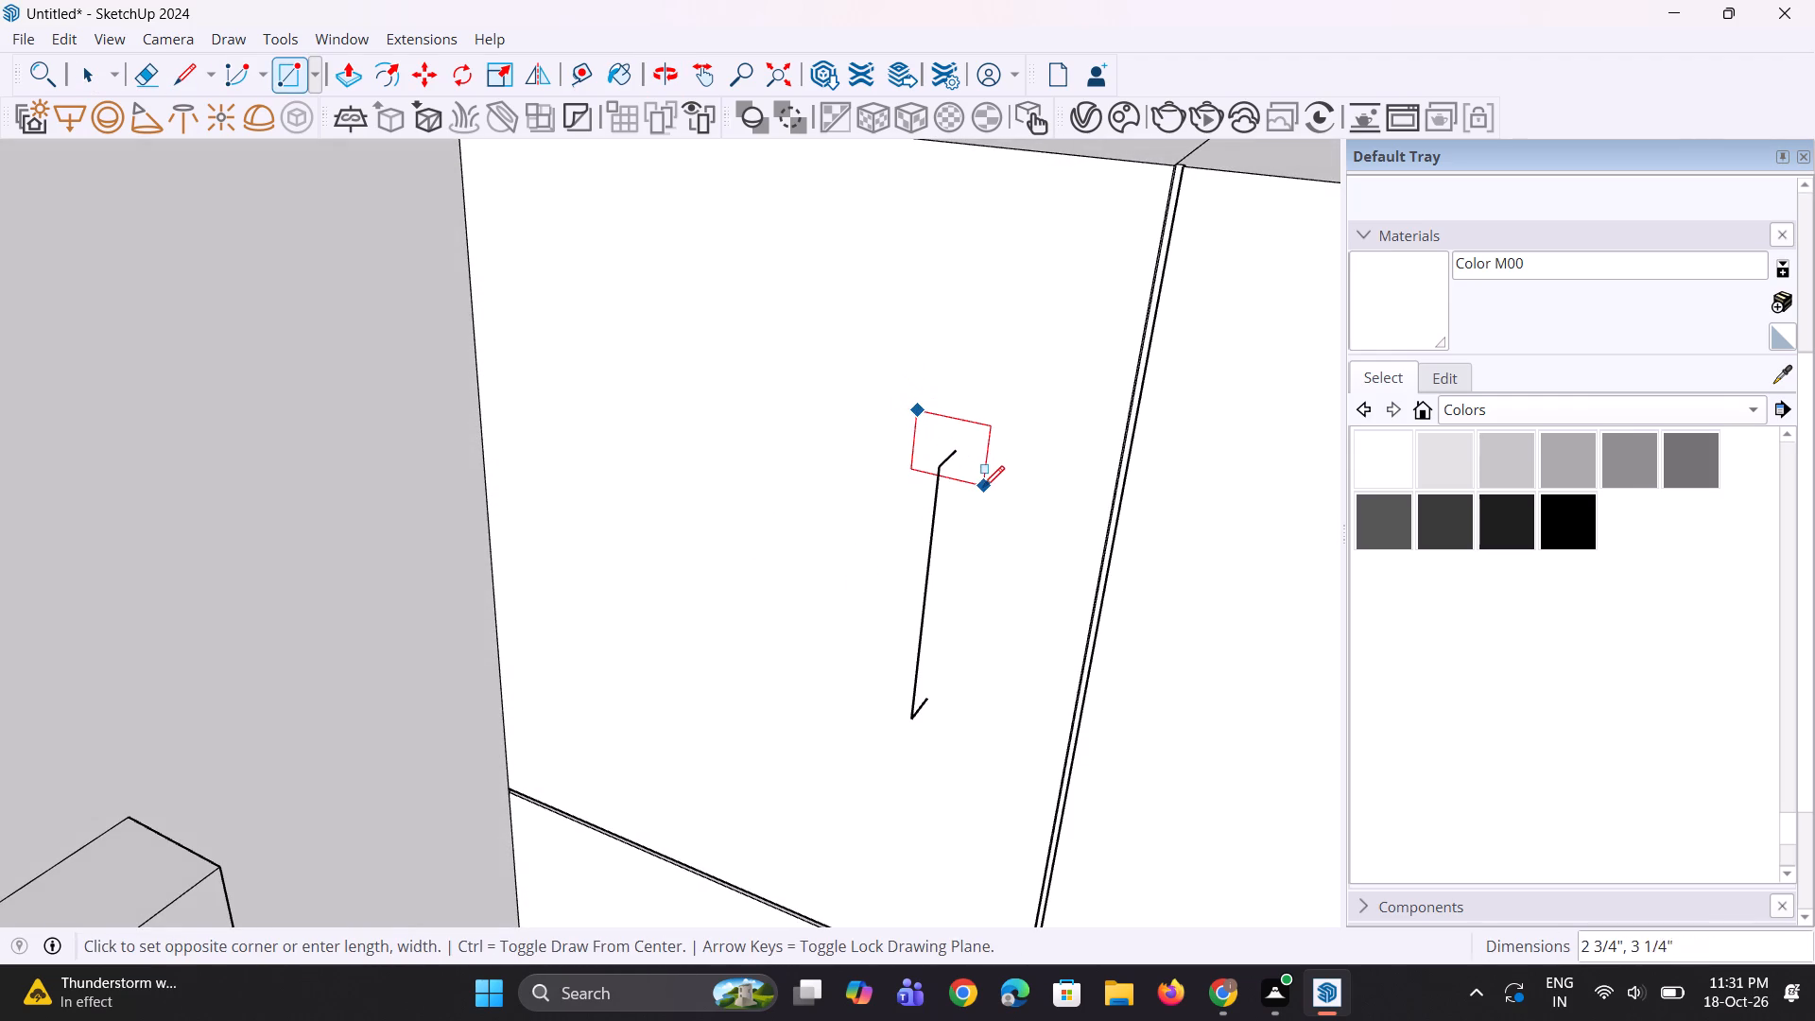
left_click(987, 488)
key("space")
key("space")
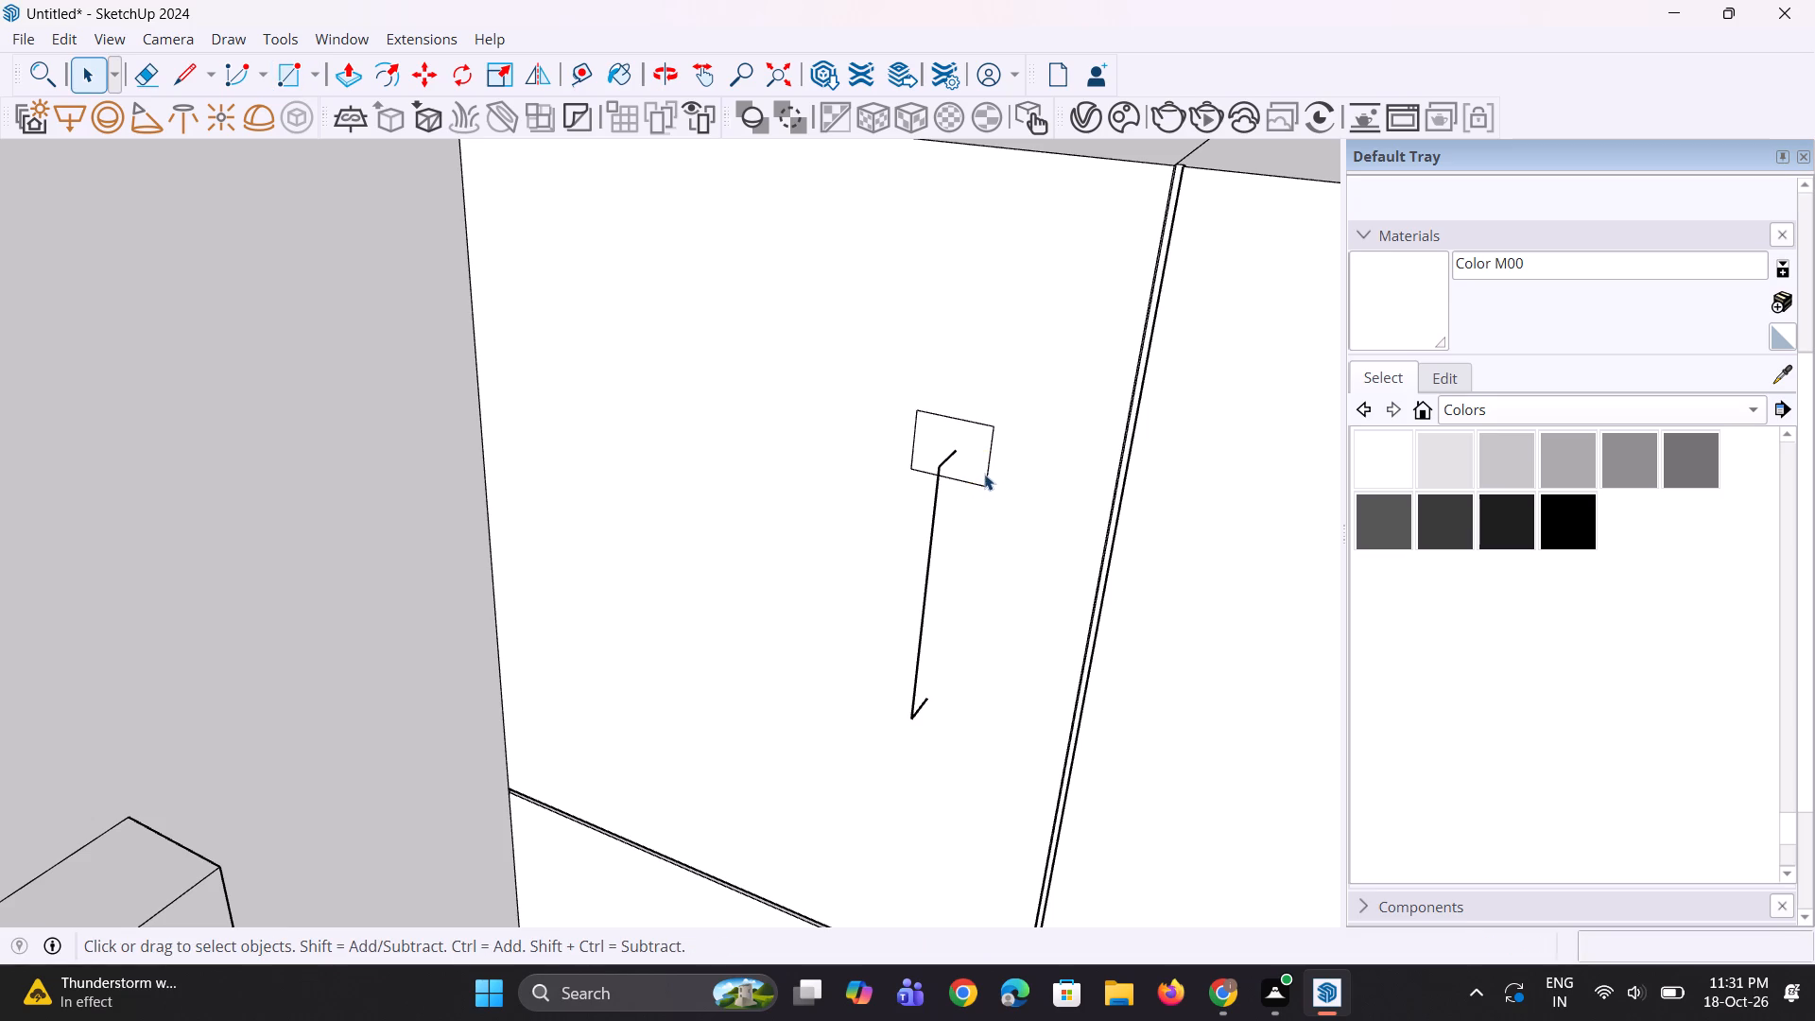
Narrow the handle profile by moving its vertical edge farther from the bed wall inwards along the green axis.
left_click(984, 474)
scroll(983, 496, "up", 5)
key("m")
scroll(983, 496, "up", 3)
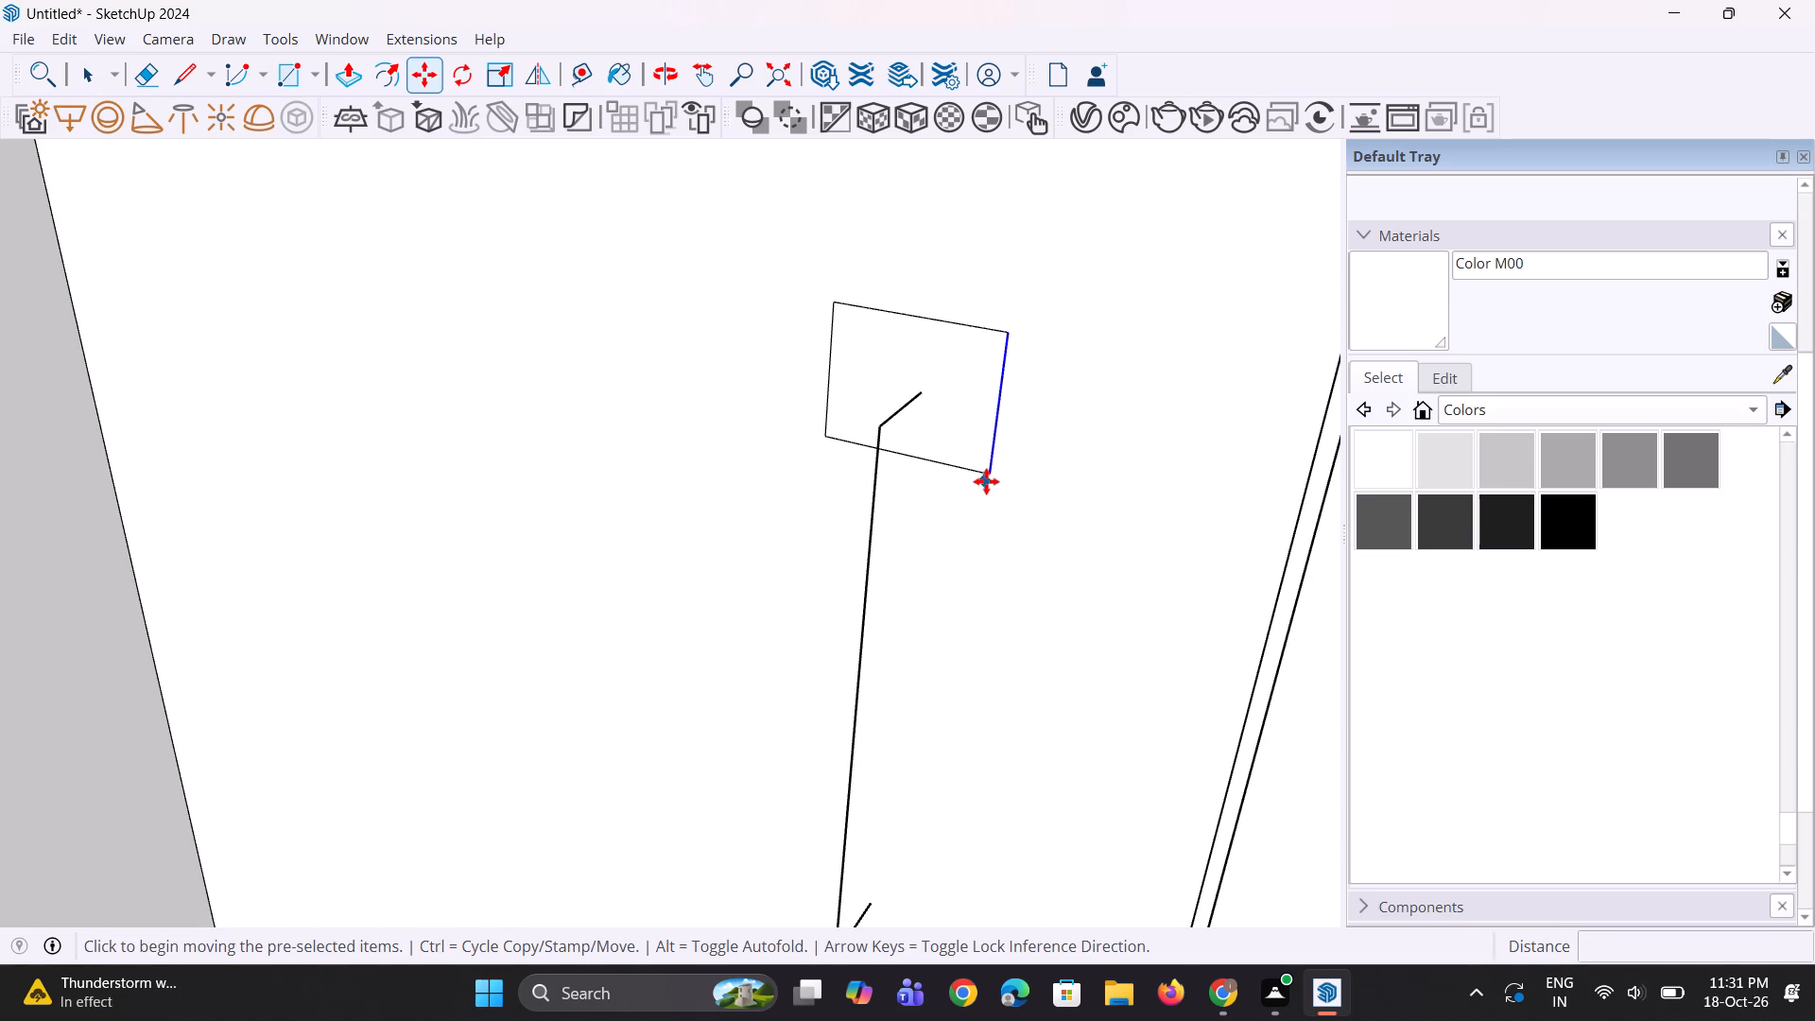
left_click(986, 476)
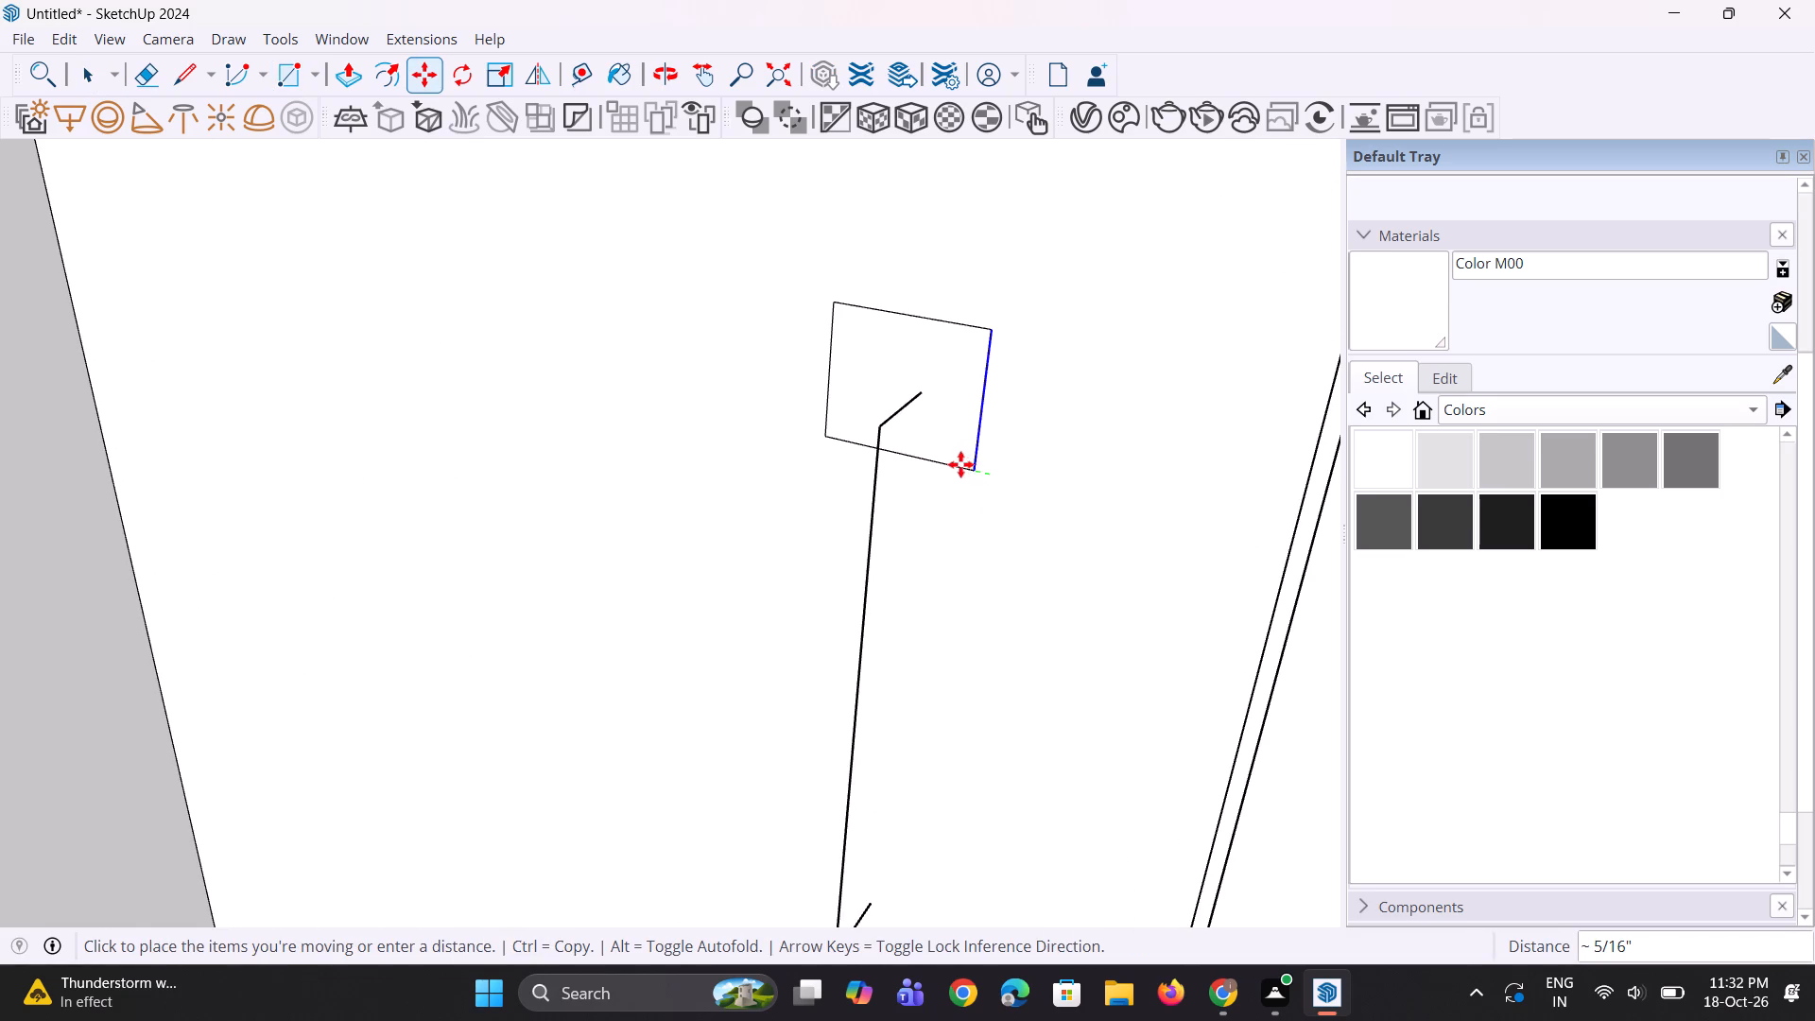
left_click(950, 462)
key("space")
key("space")
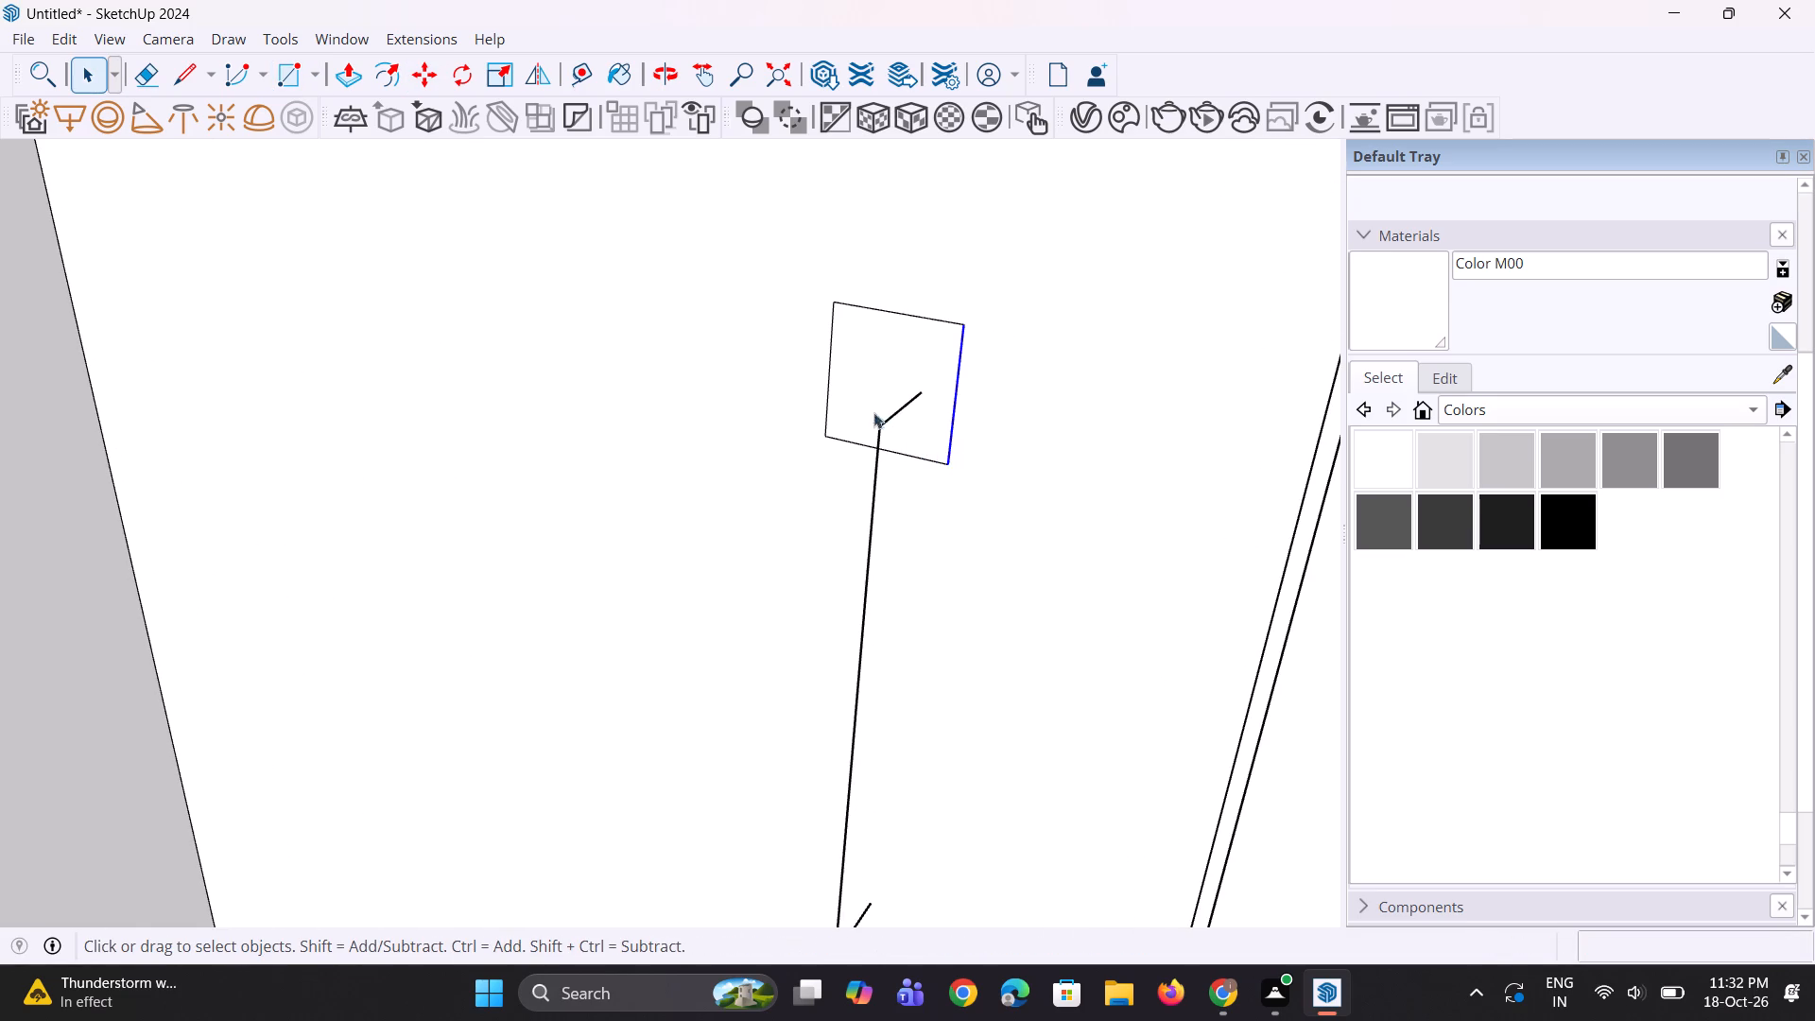
Move the profile's vertical edge nearer the bed wall inwards about 3/4" along the green axis.
left_click(828, 395)
scroll(824, 454, "up", 1)
key("m")
scroll(824, 454, "up", 1)
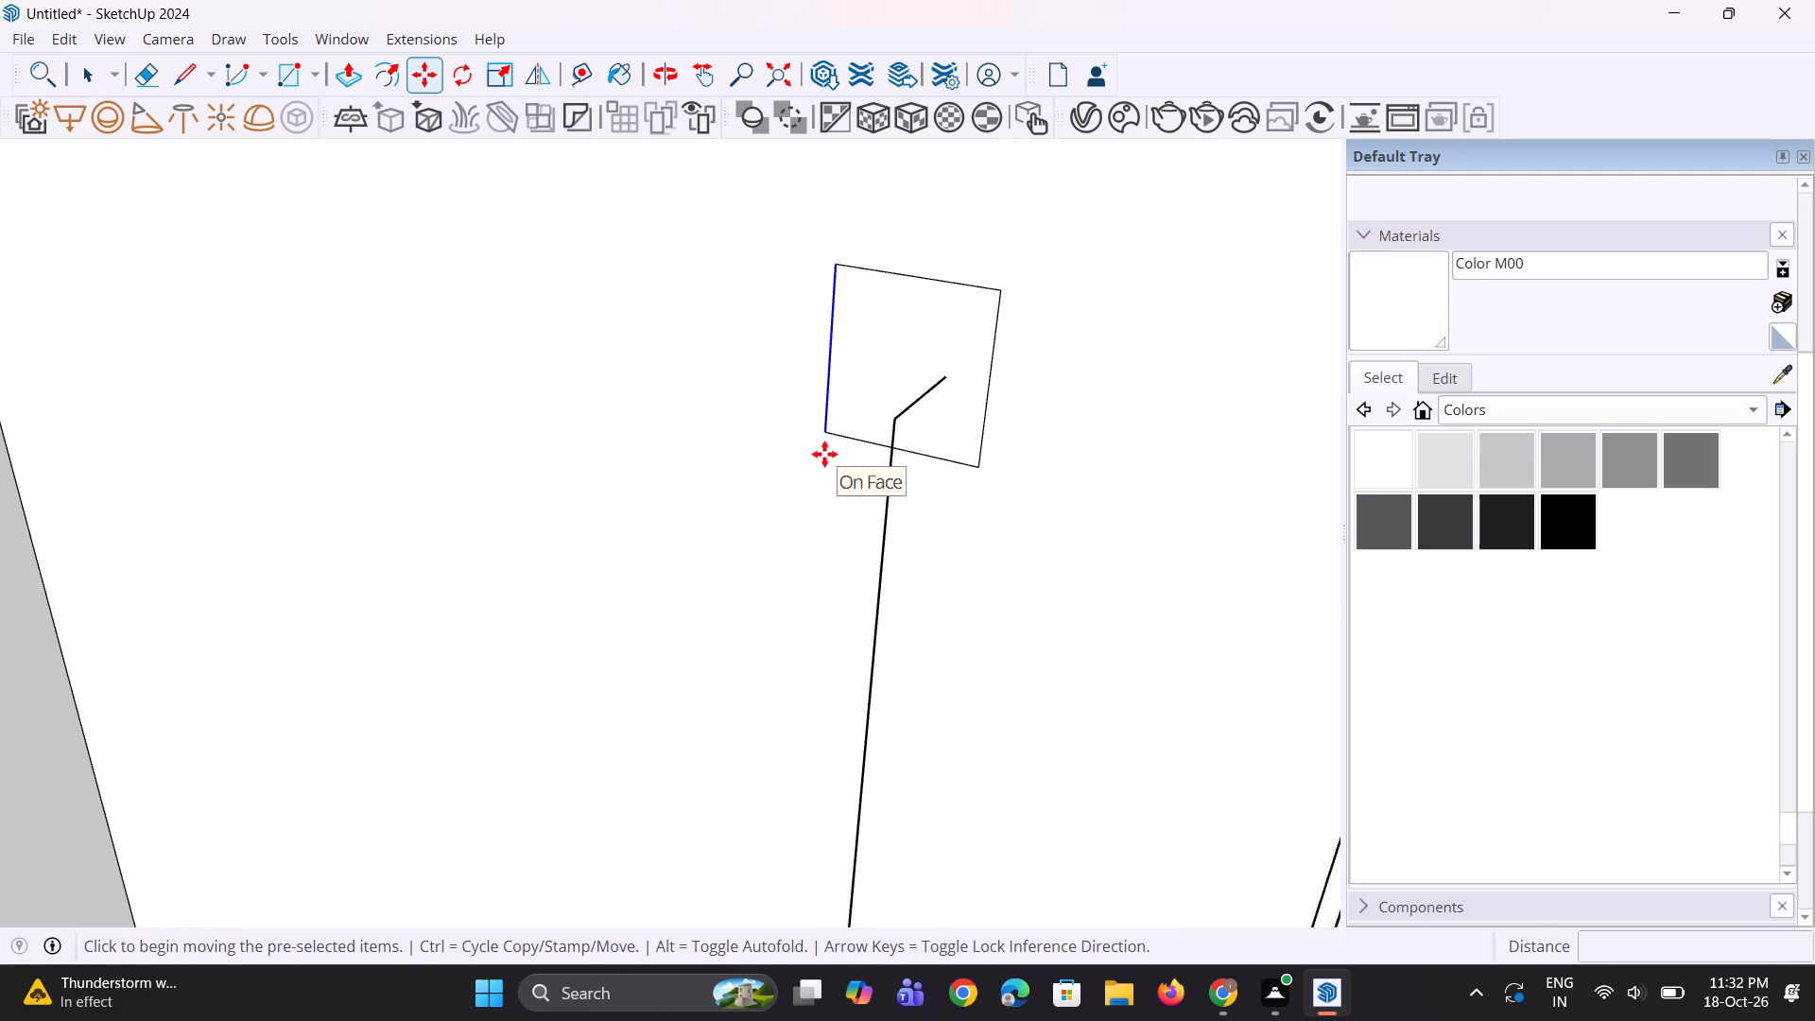
scroll(824, 454, "up", 1)
left_click(824, 424)
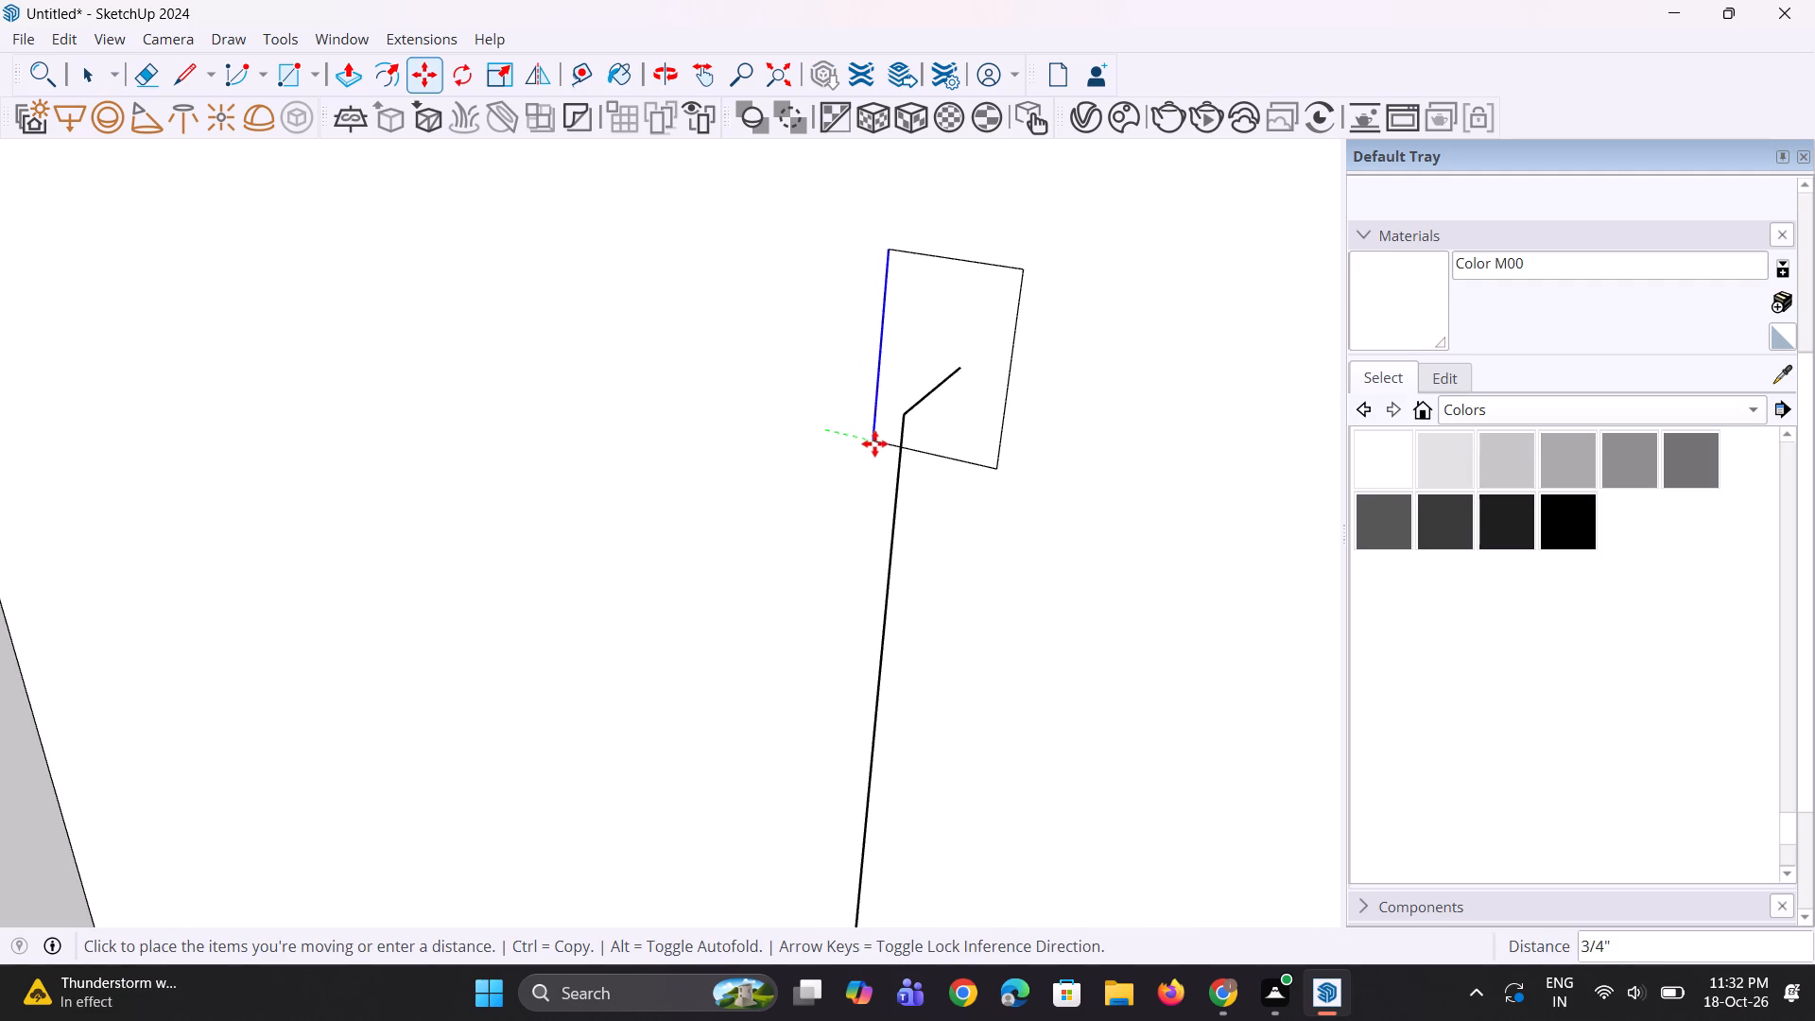
left_click(877, 443)
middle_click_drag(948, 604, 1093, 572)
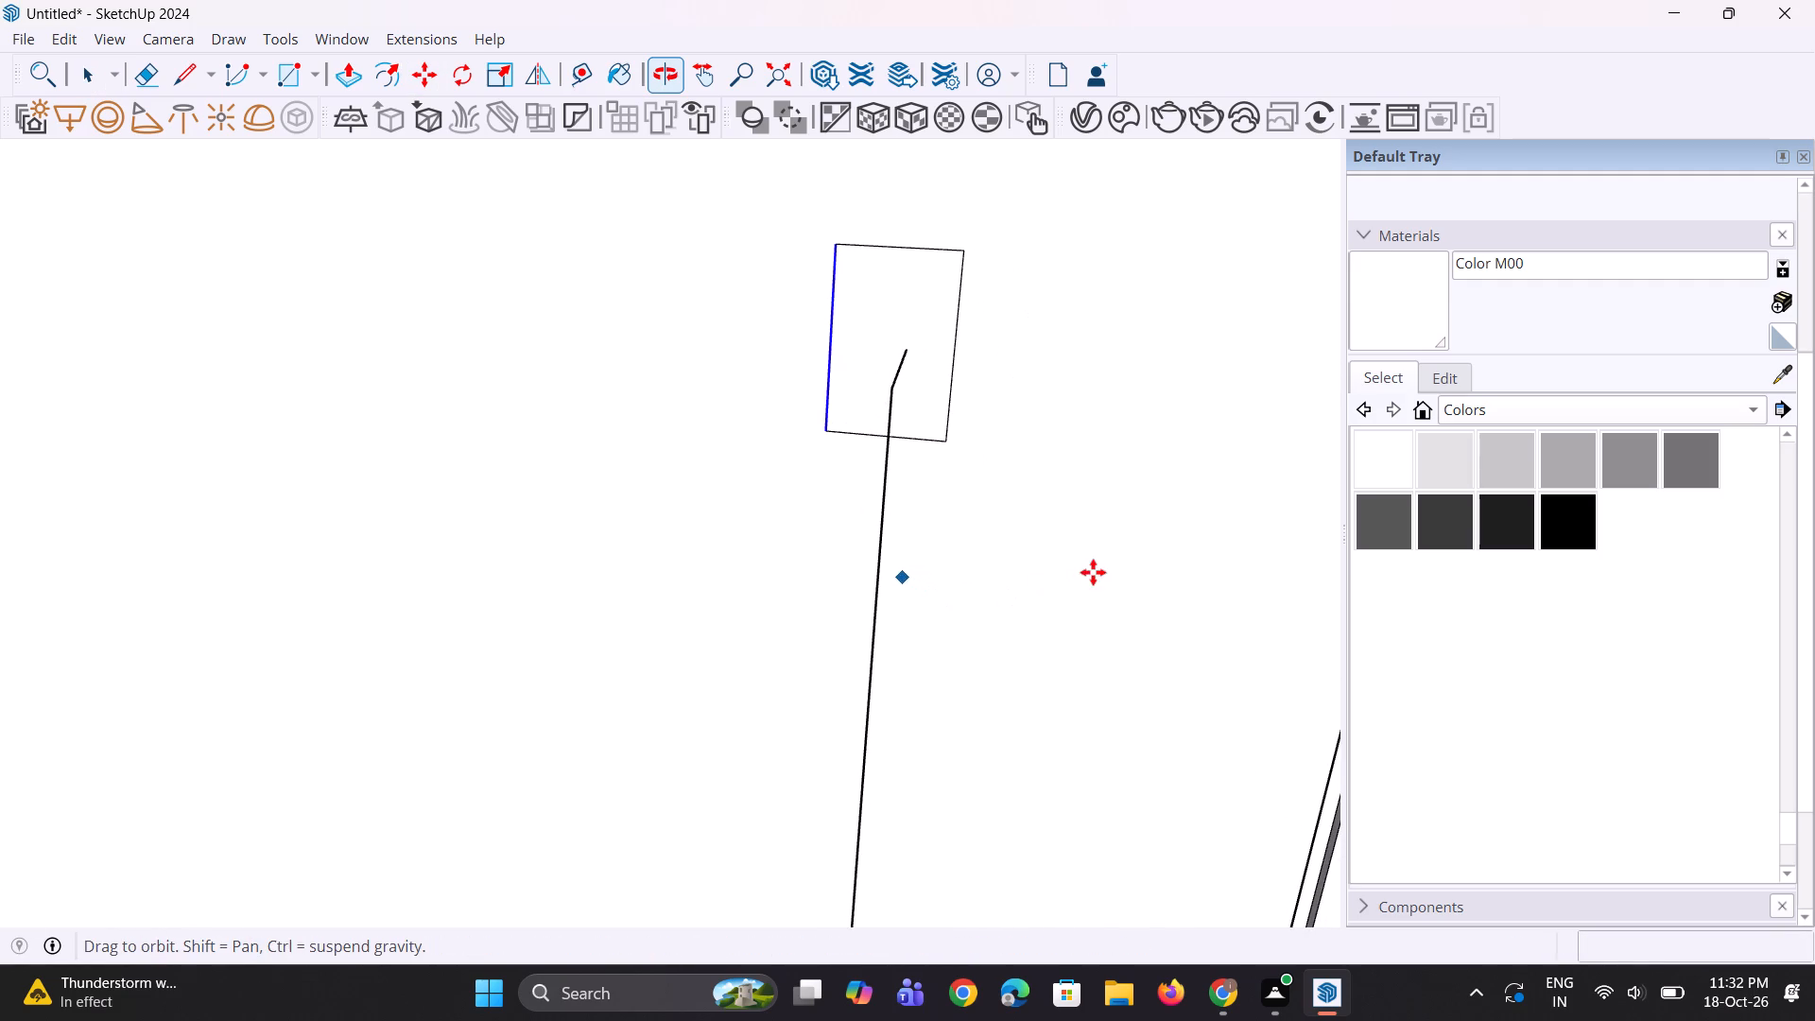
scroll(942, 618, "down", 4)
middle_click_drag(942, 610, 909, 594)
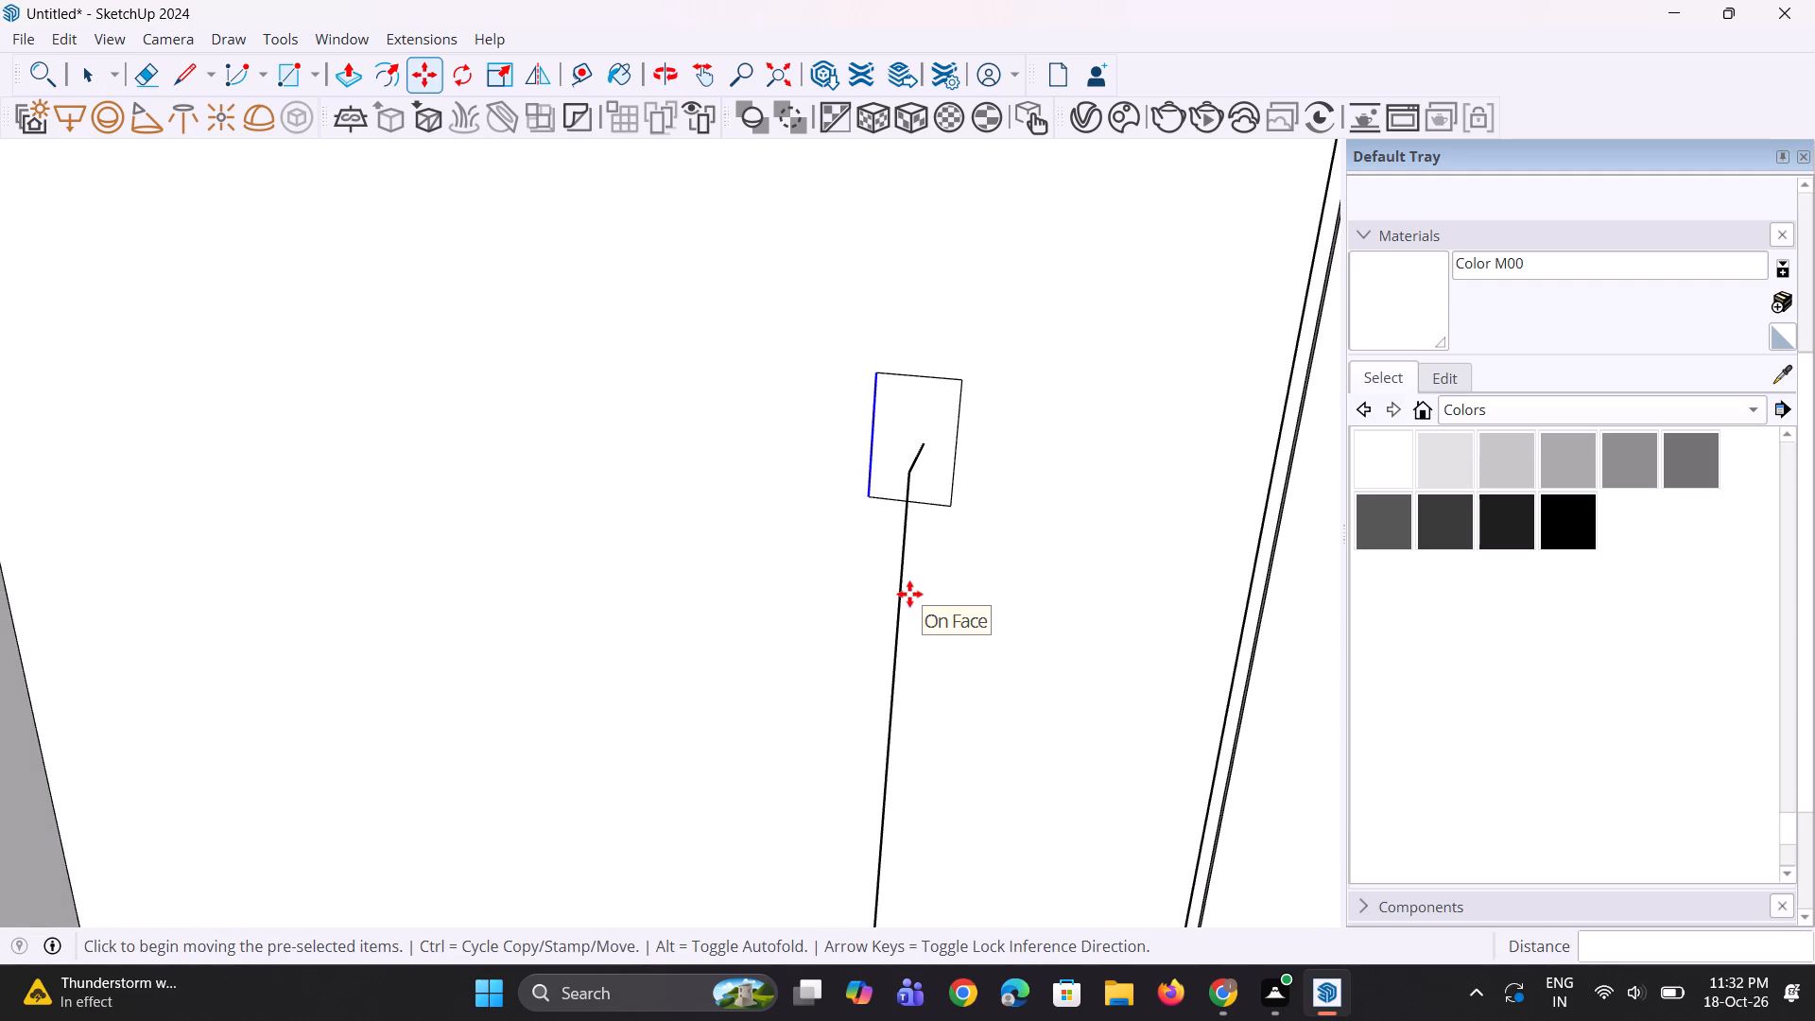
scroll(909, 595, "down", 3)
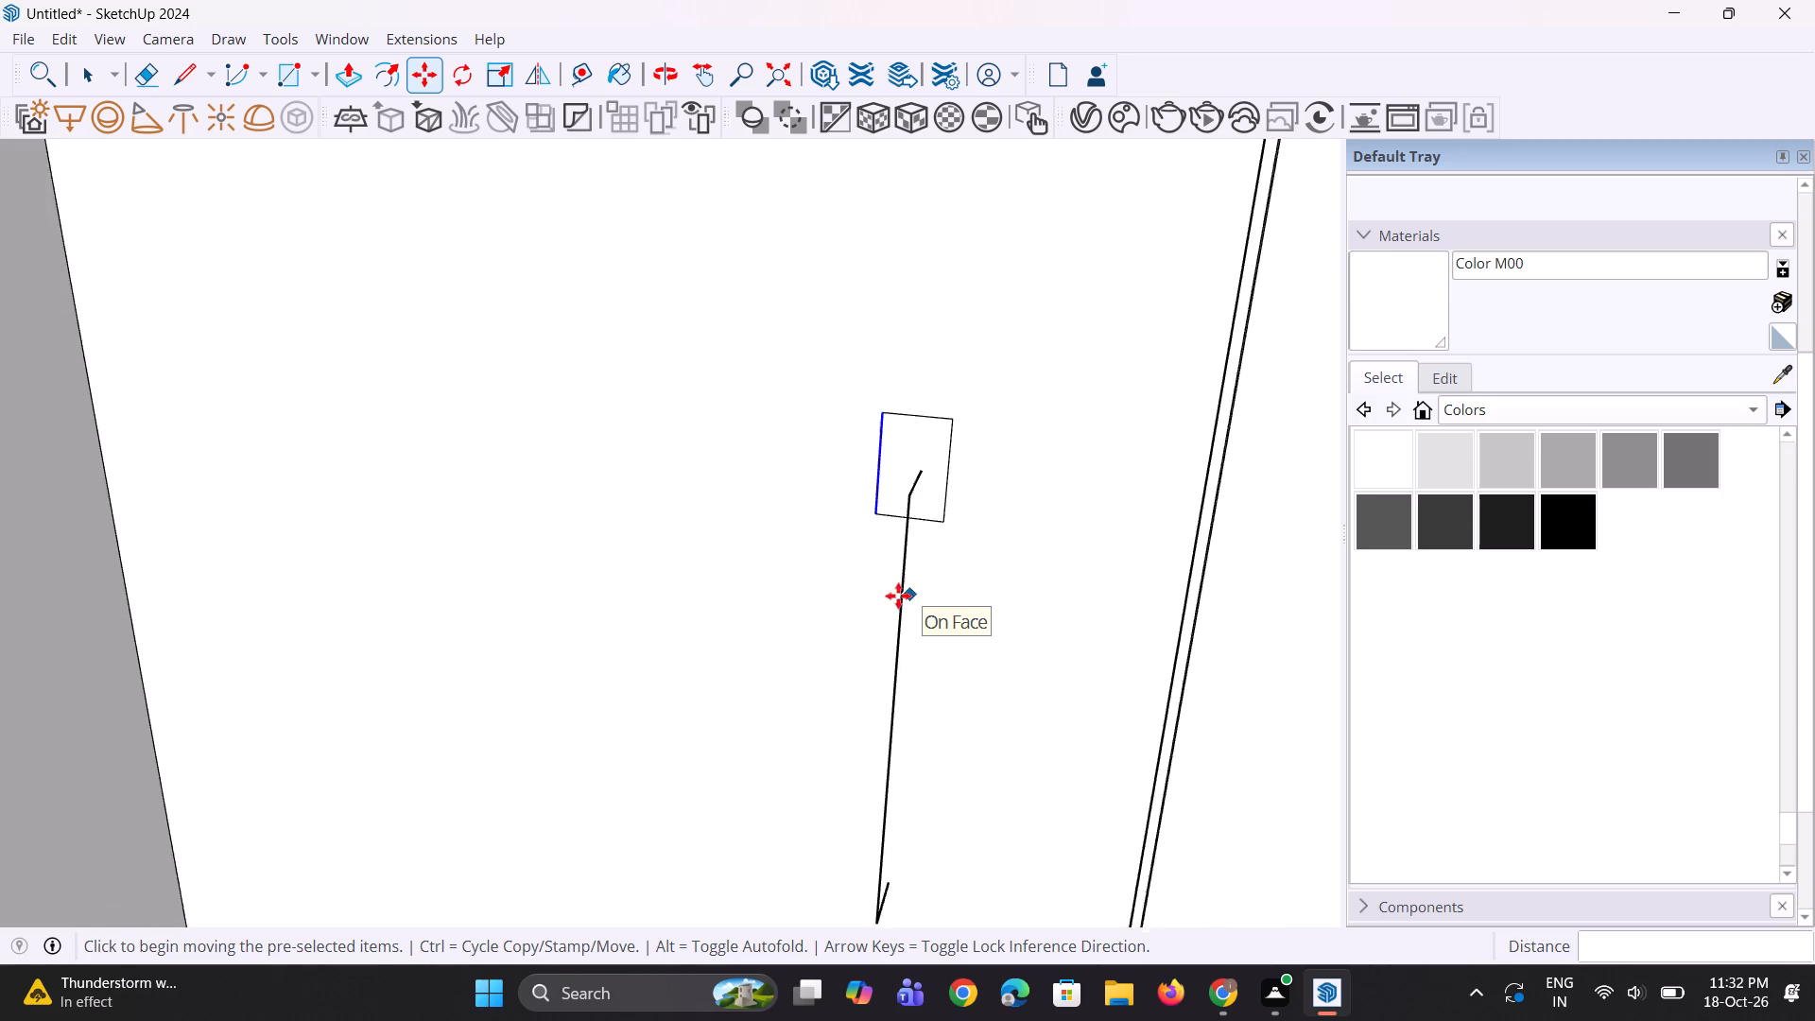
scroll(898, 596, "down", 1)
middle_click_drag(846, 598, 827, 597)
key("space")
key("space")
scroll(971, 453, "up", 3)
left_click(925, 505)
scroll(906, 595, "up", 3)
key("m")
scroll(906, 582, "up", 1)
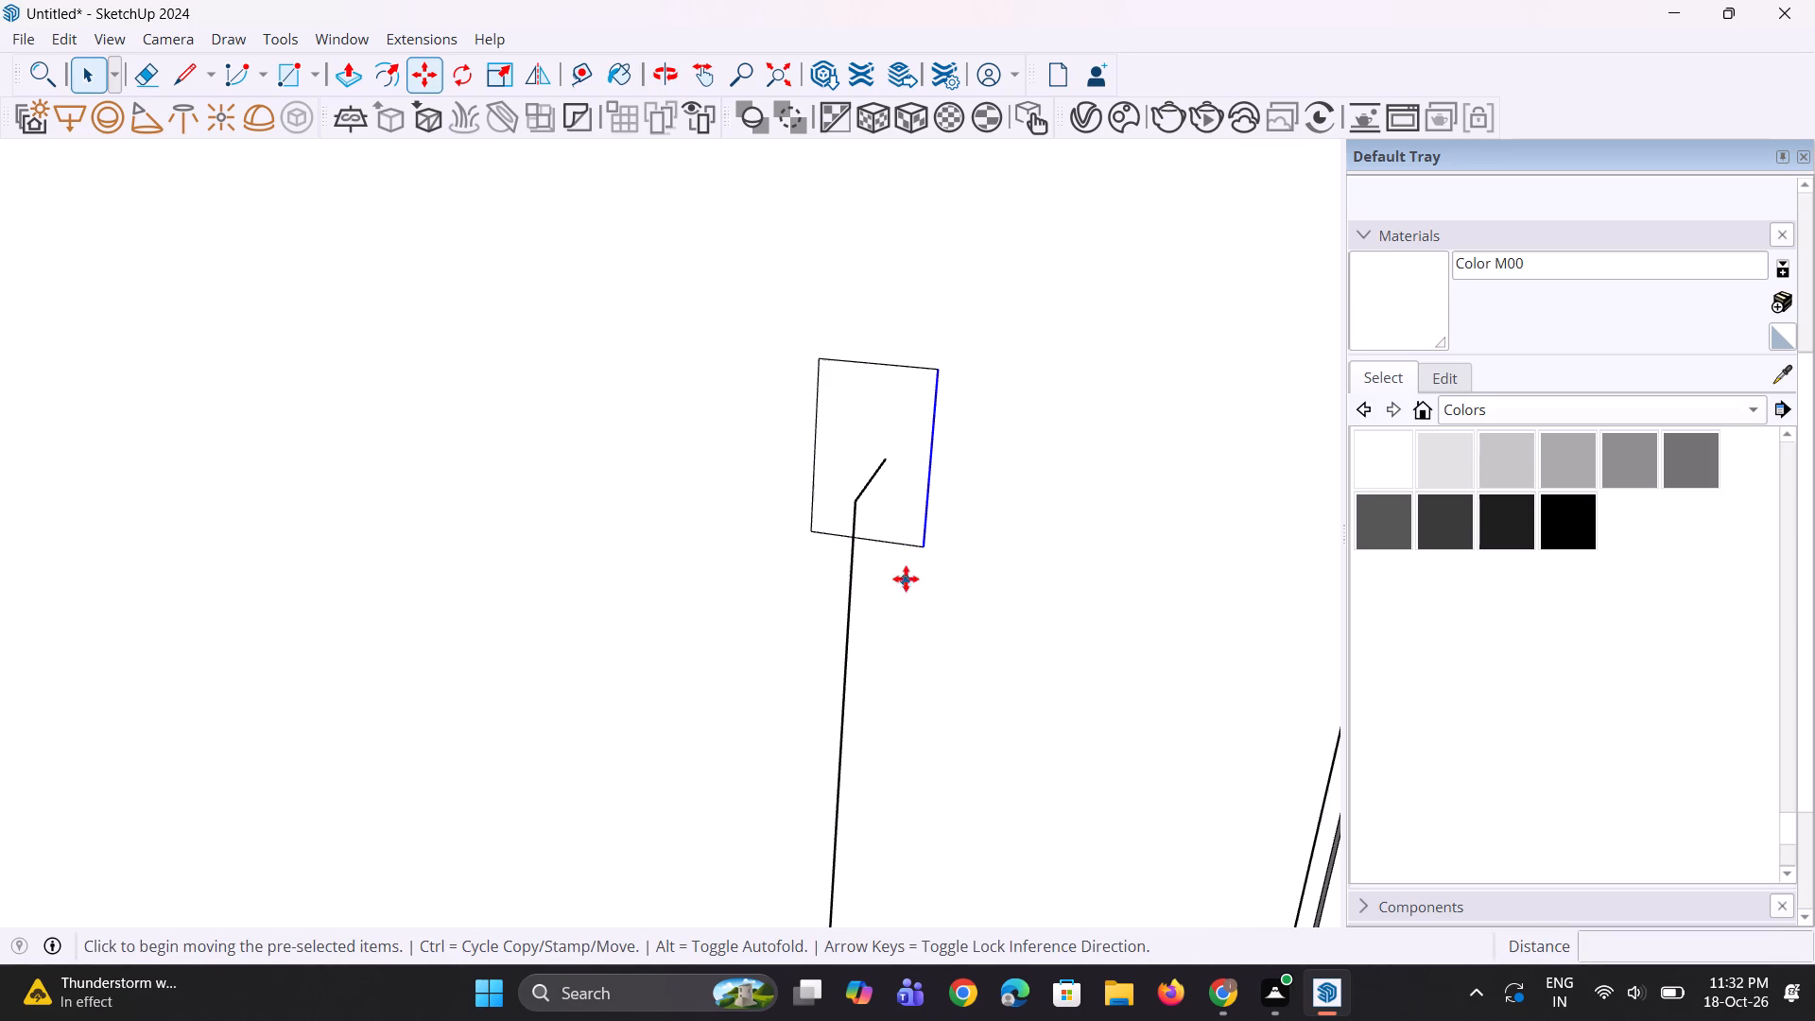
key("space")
Shorten the handle profile by moving its top edge slightly down.
left_click(907, 364)
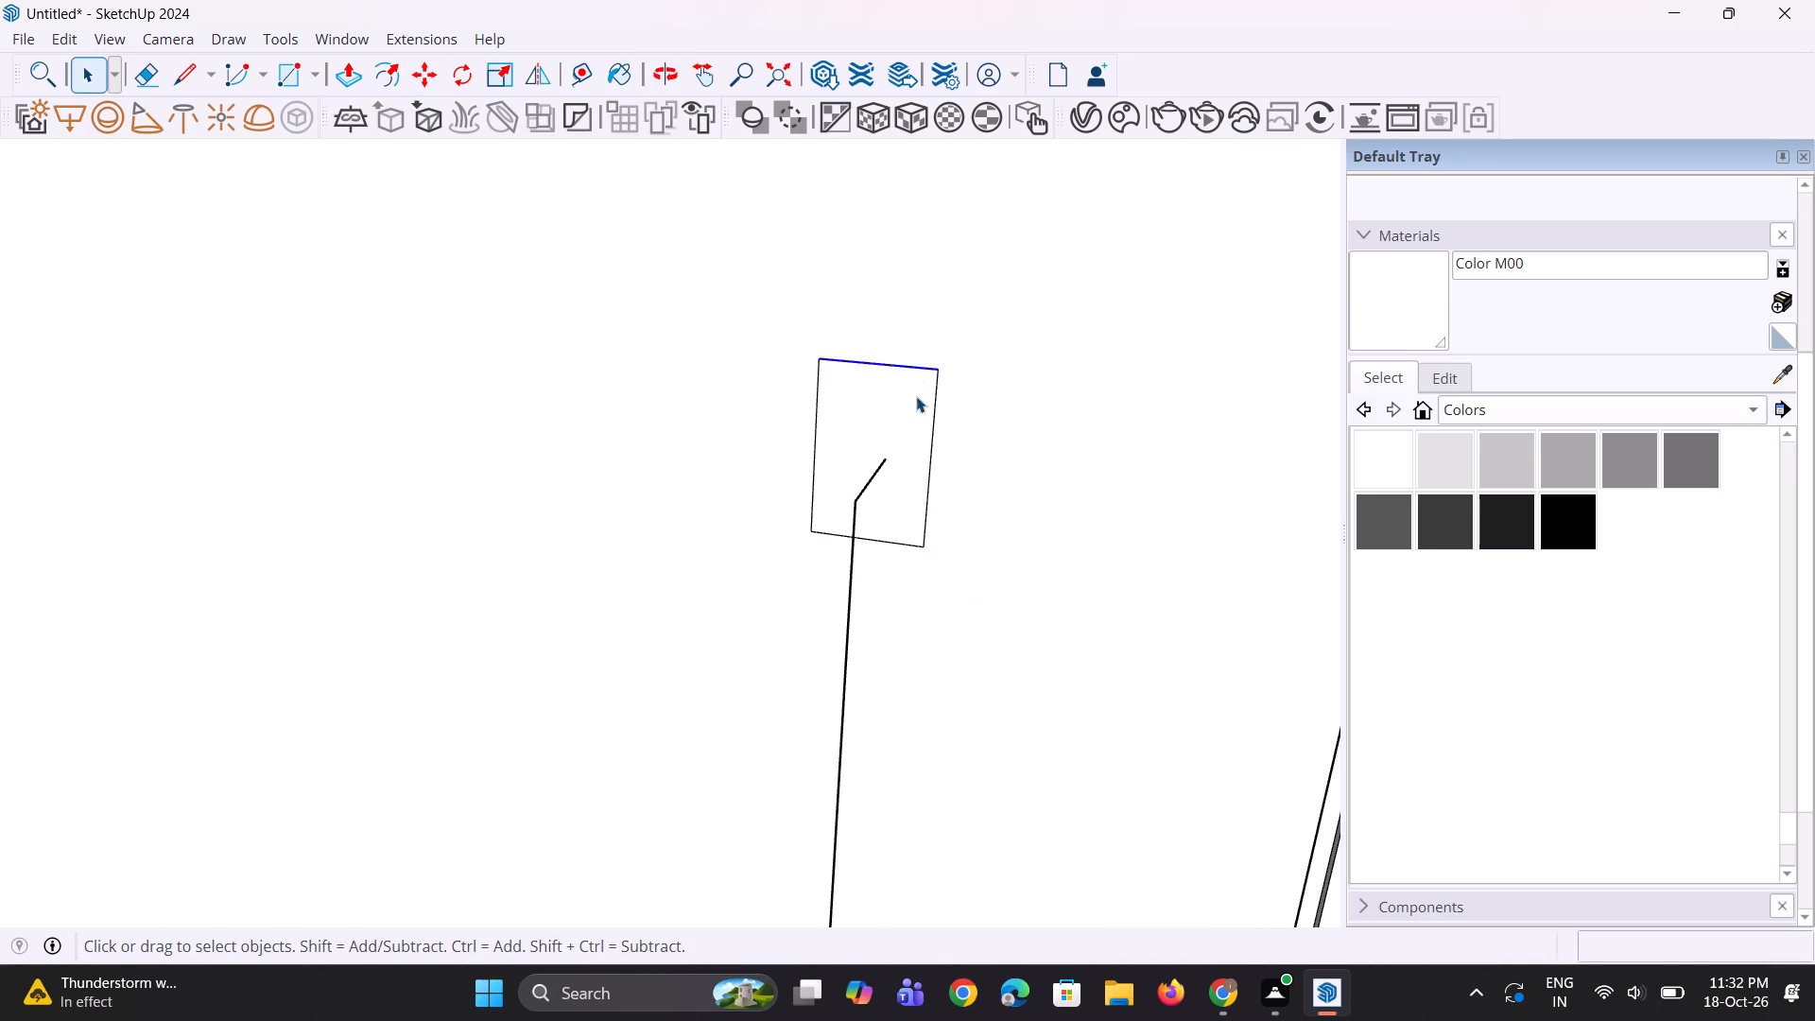
scroll(923, 421, "up", 1)
key("m")
left_click(941, 369)
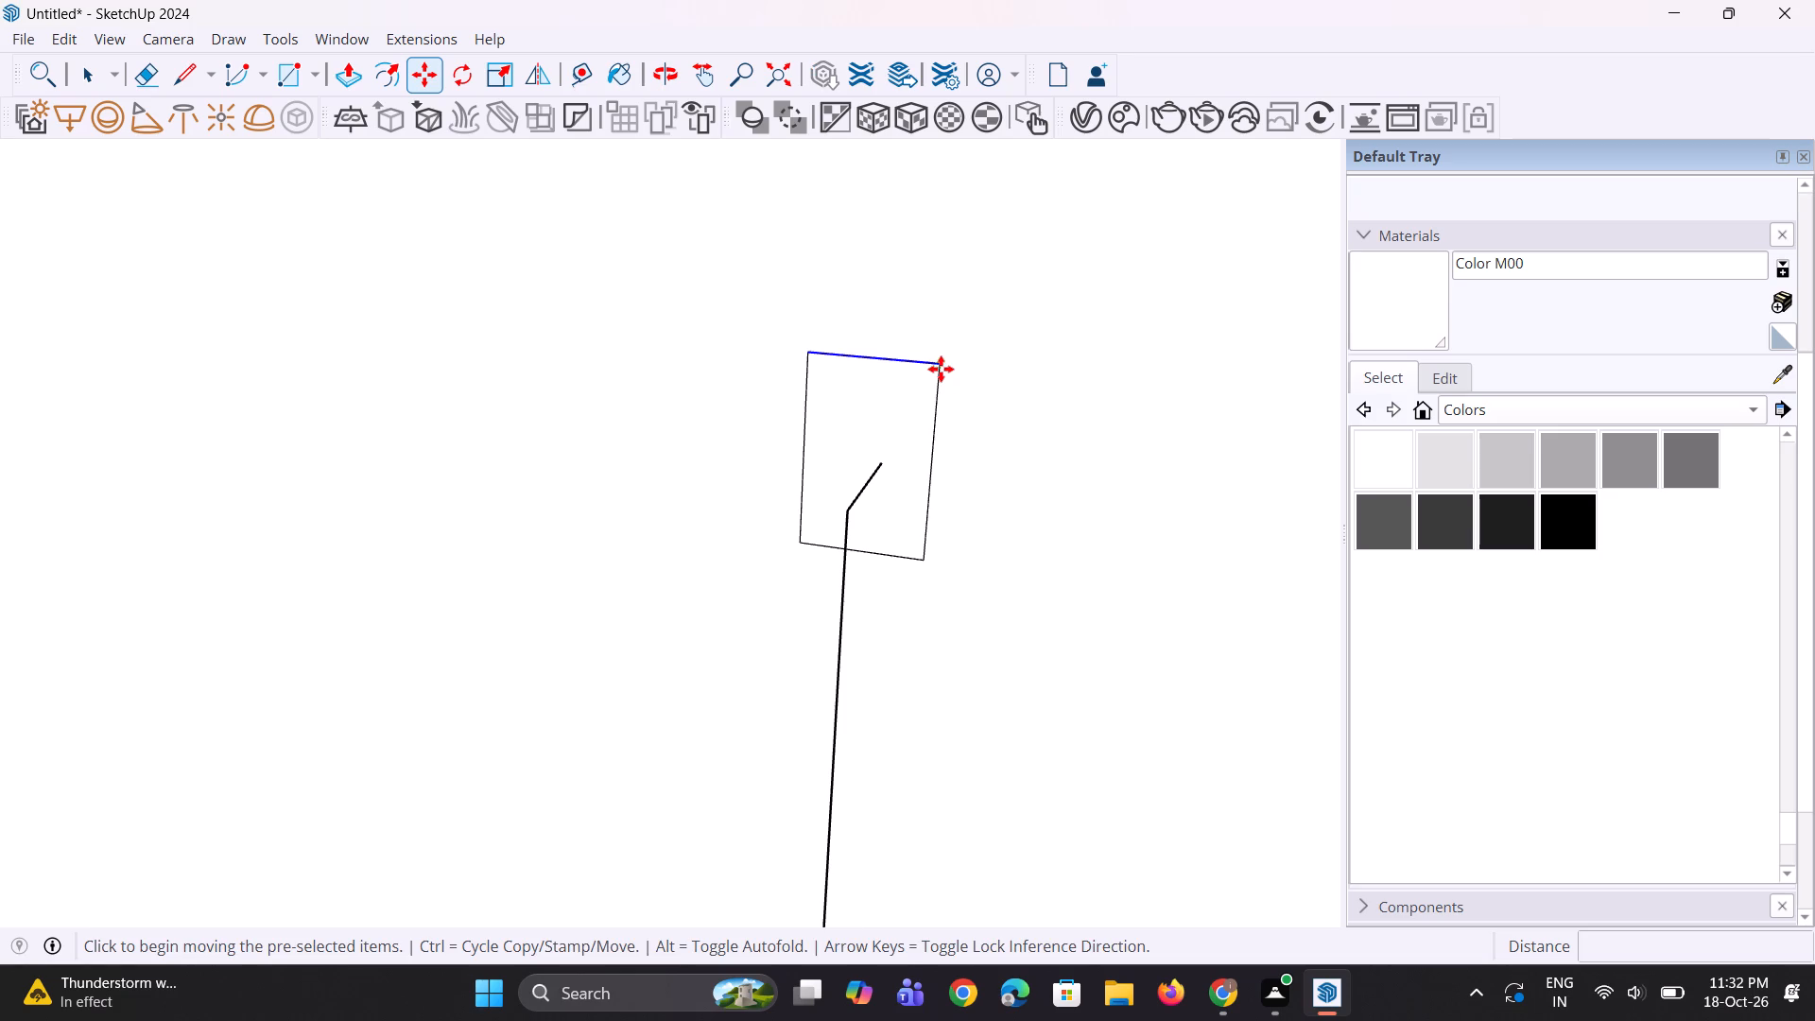
left_click(937, 388)
scroll(880, 583, "down", 5)
middle_click_drag(880, 583, 846, 565)
key("space")
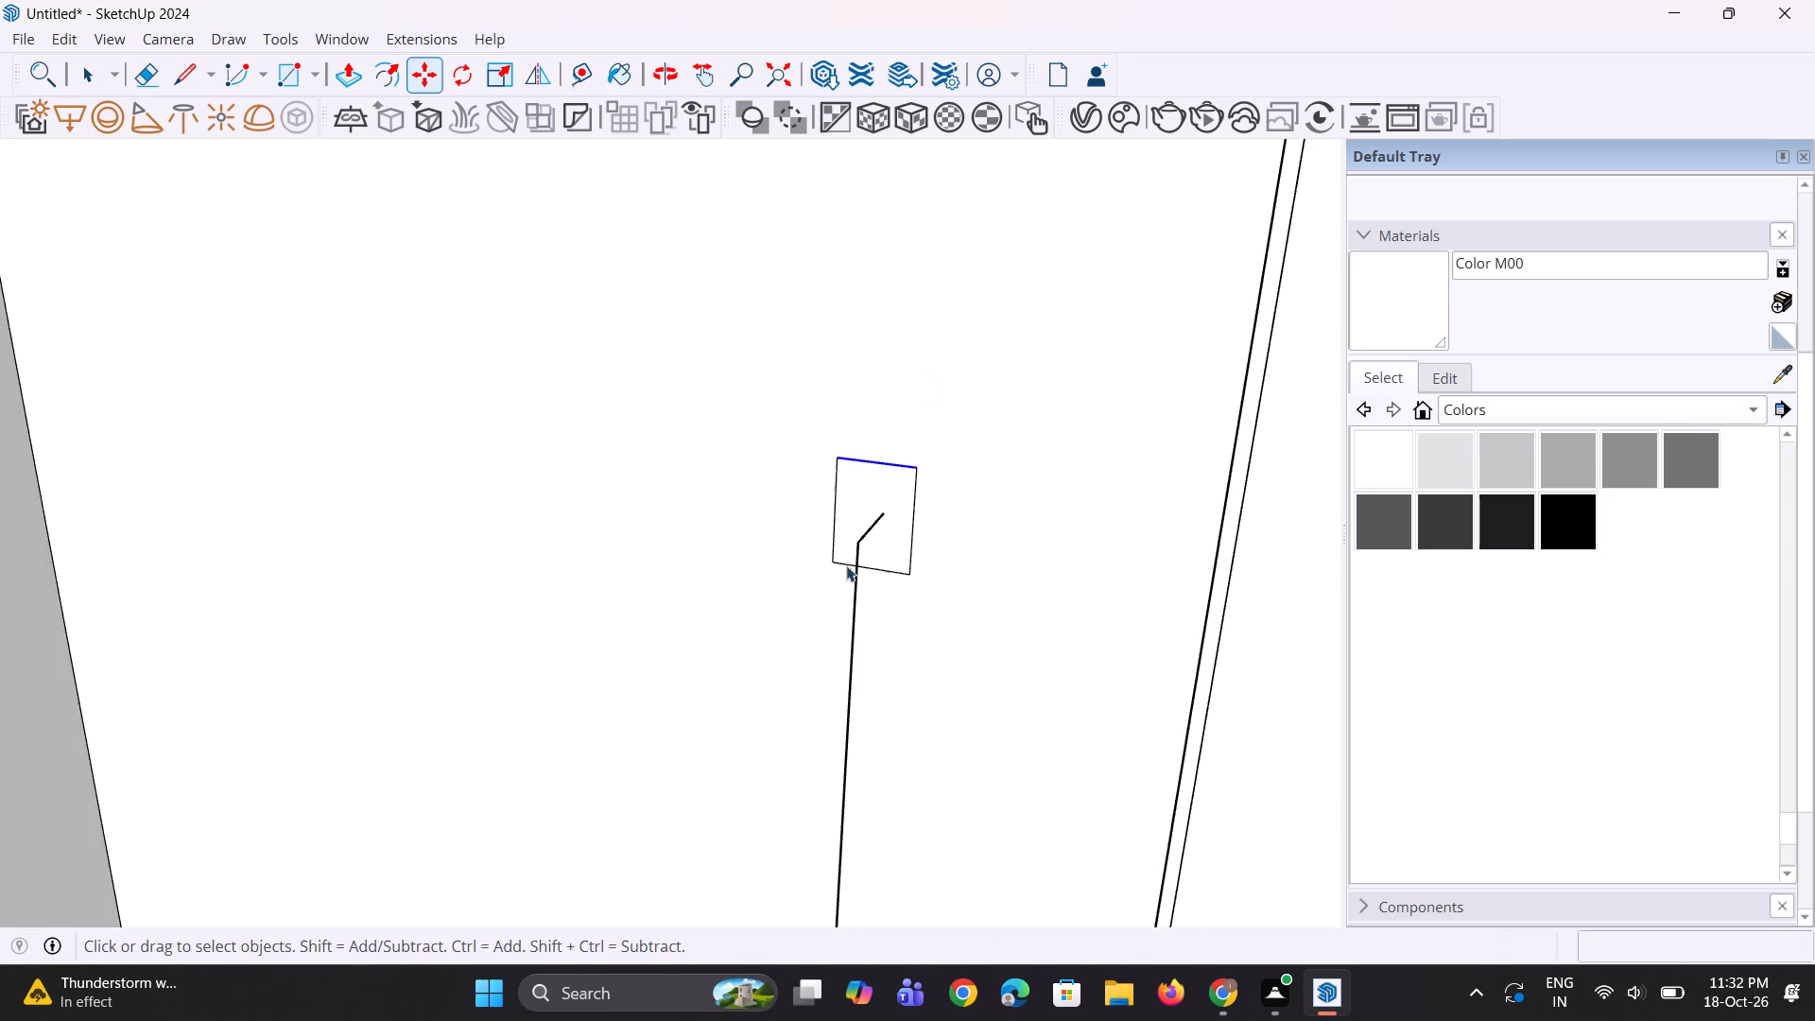
middle_click_drag(846, 565, 845, 563)
key("space")
Extrude the rectangular profile along all three path edges with Follow Me to form the wardrobe door handle.
scroll(866, 544, "up", 2)
left_click(870, 526)
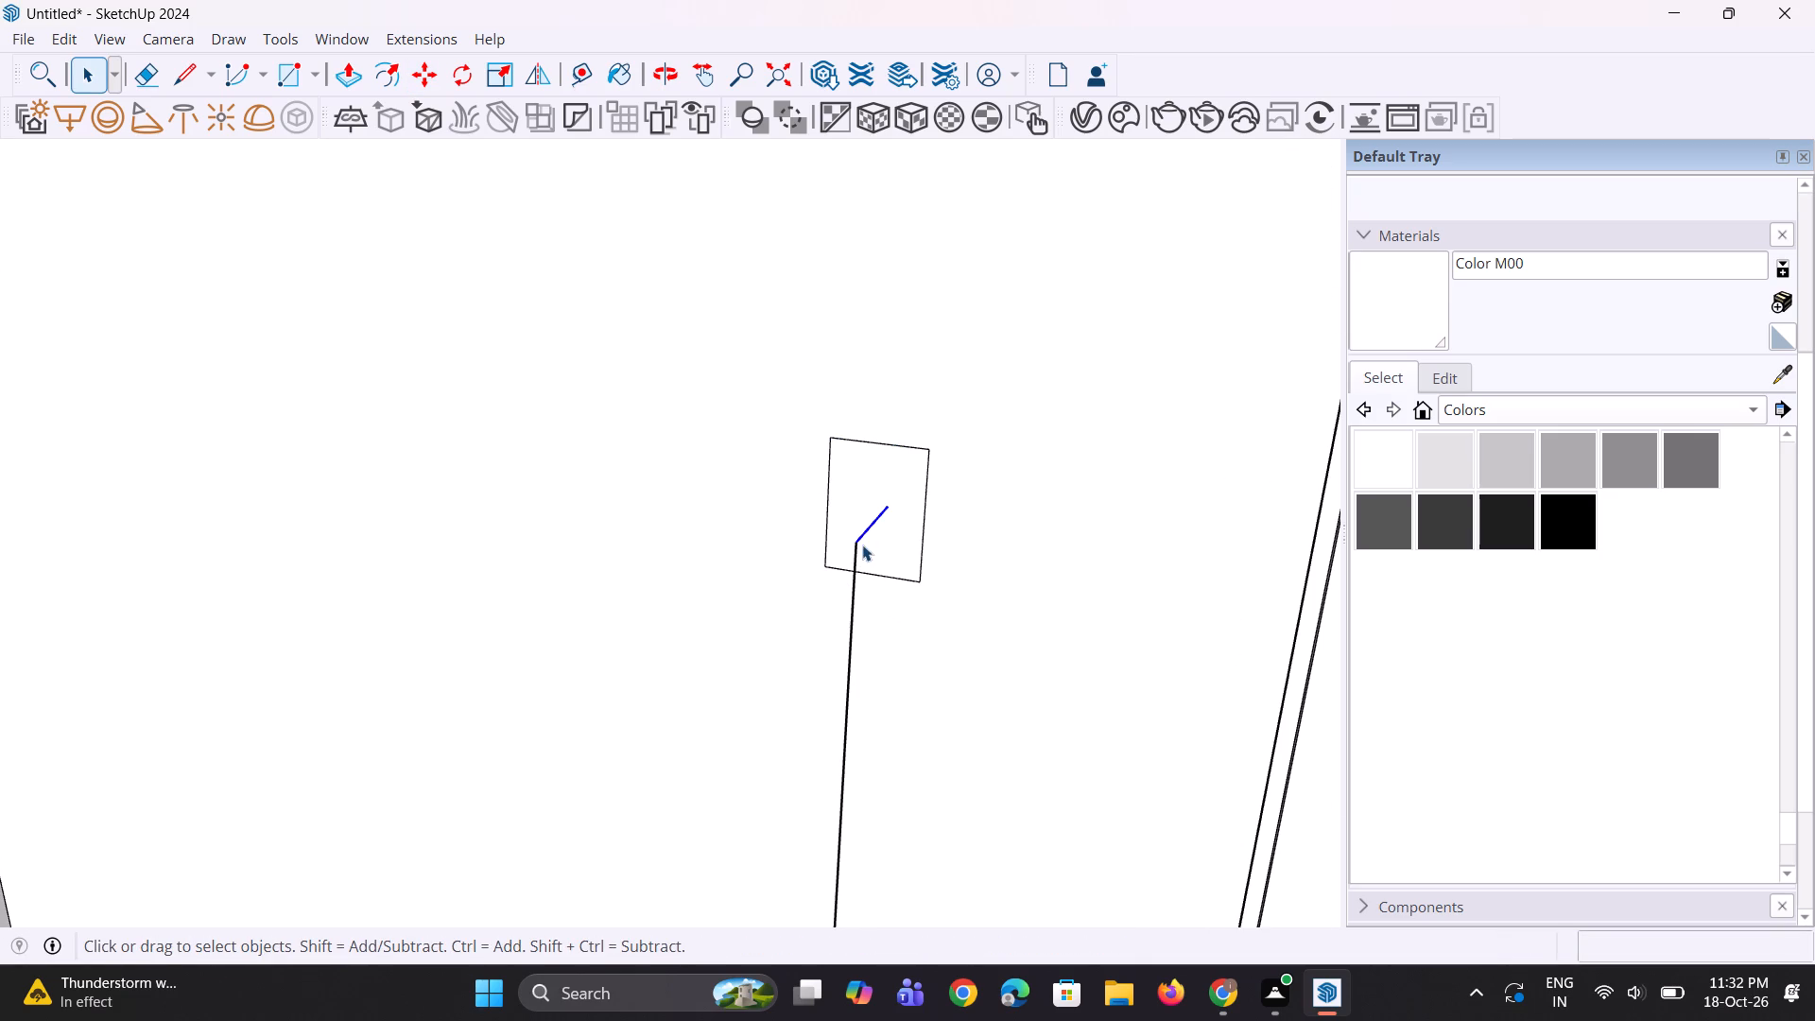
left_click(857, 564)
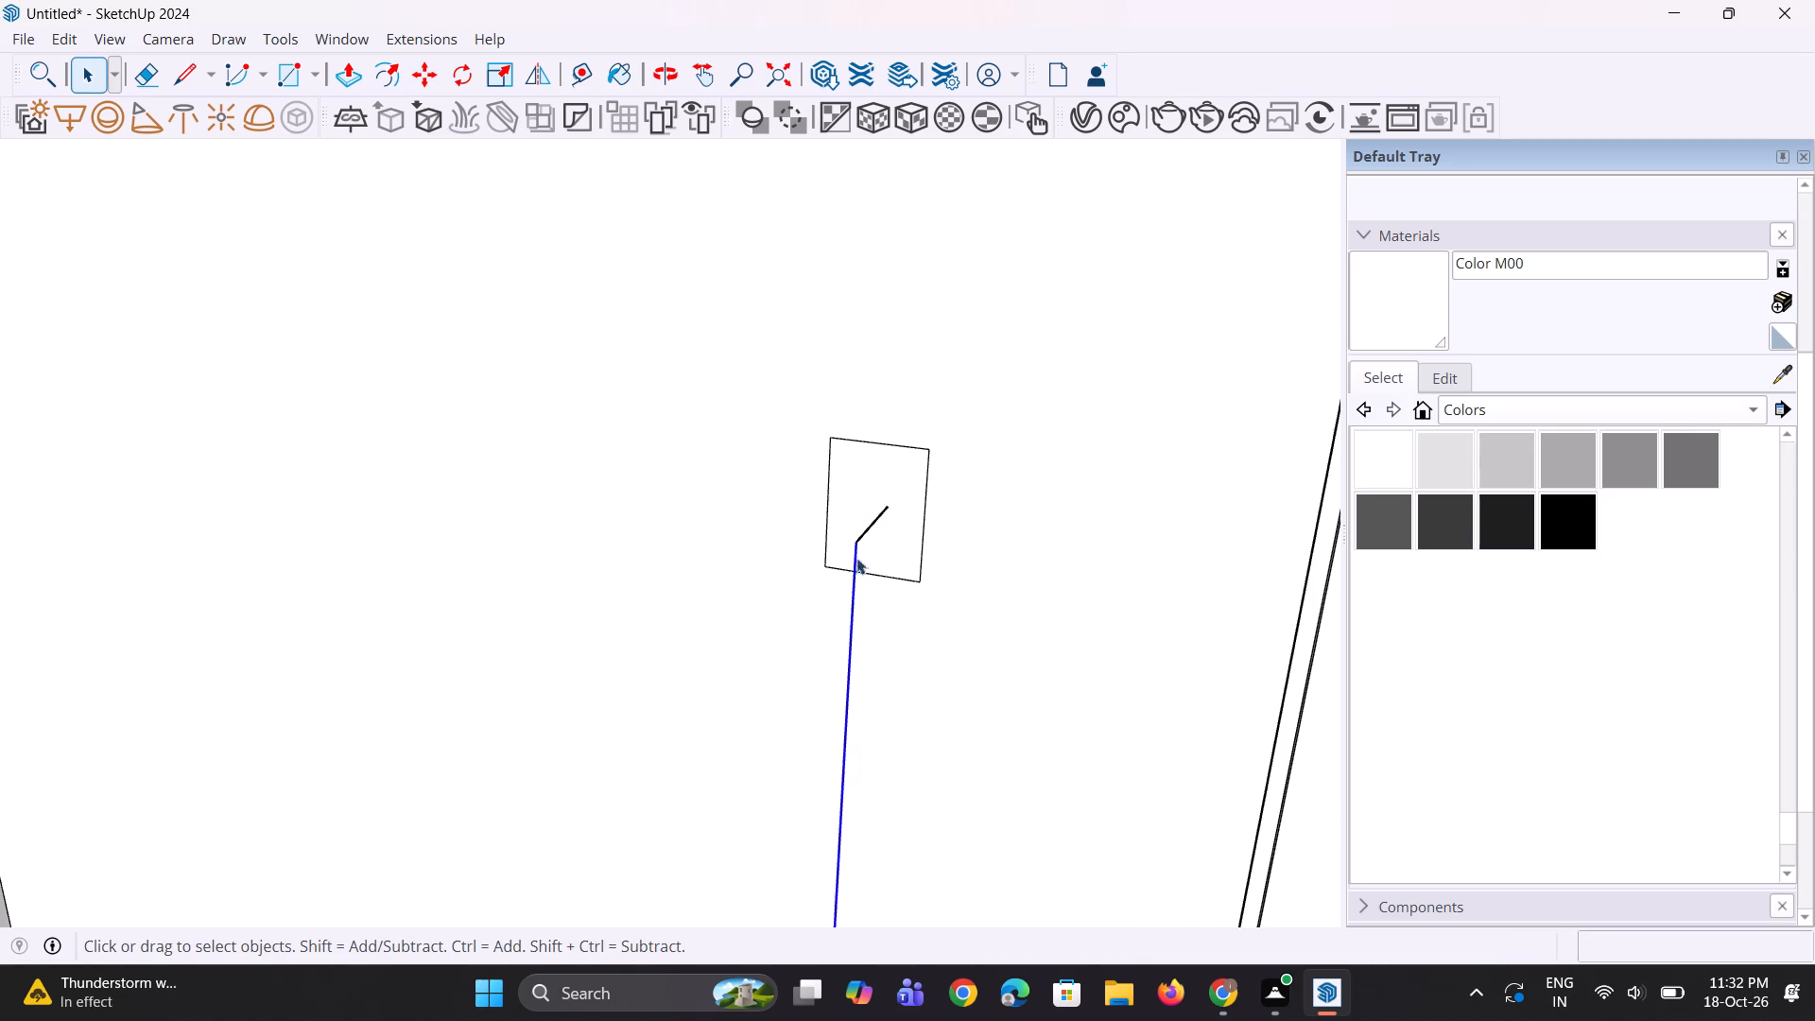
scroll(862, 529, "up", 2)
left_click(867, 529, "ctrl")
scroll(868, 529, "down", 9)
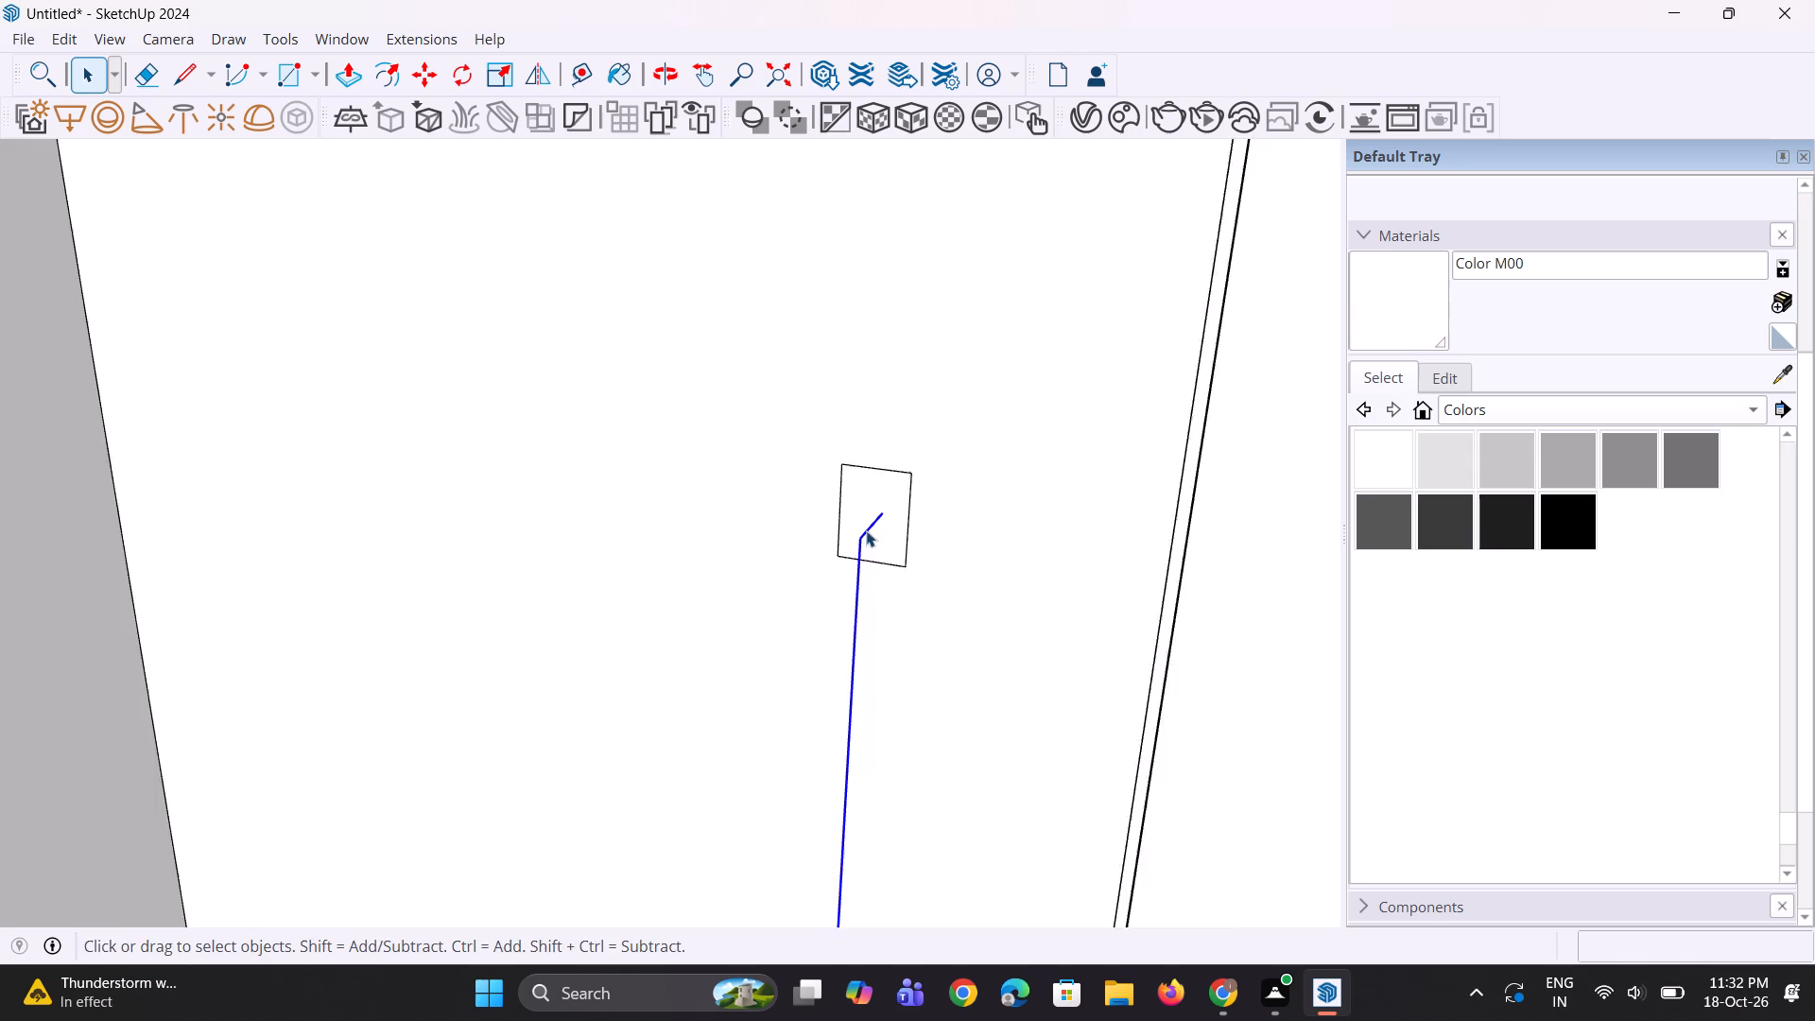
scroll(866, 530, "down", 1)
middle_click_drag(888, 614, 836, 620)
scroll(856, 857, "up", 11)
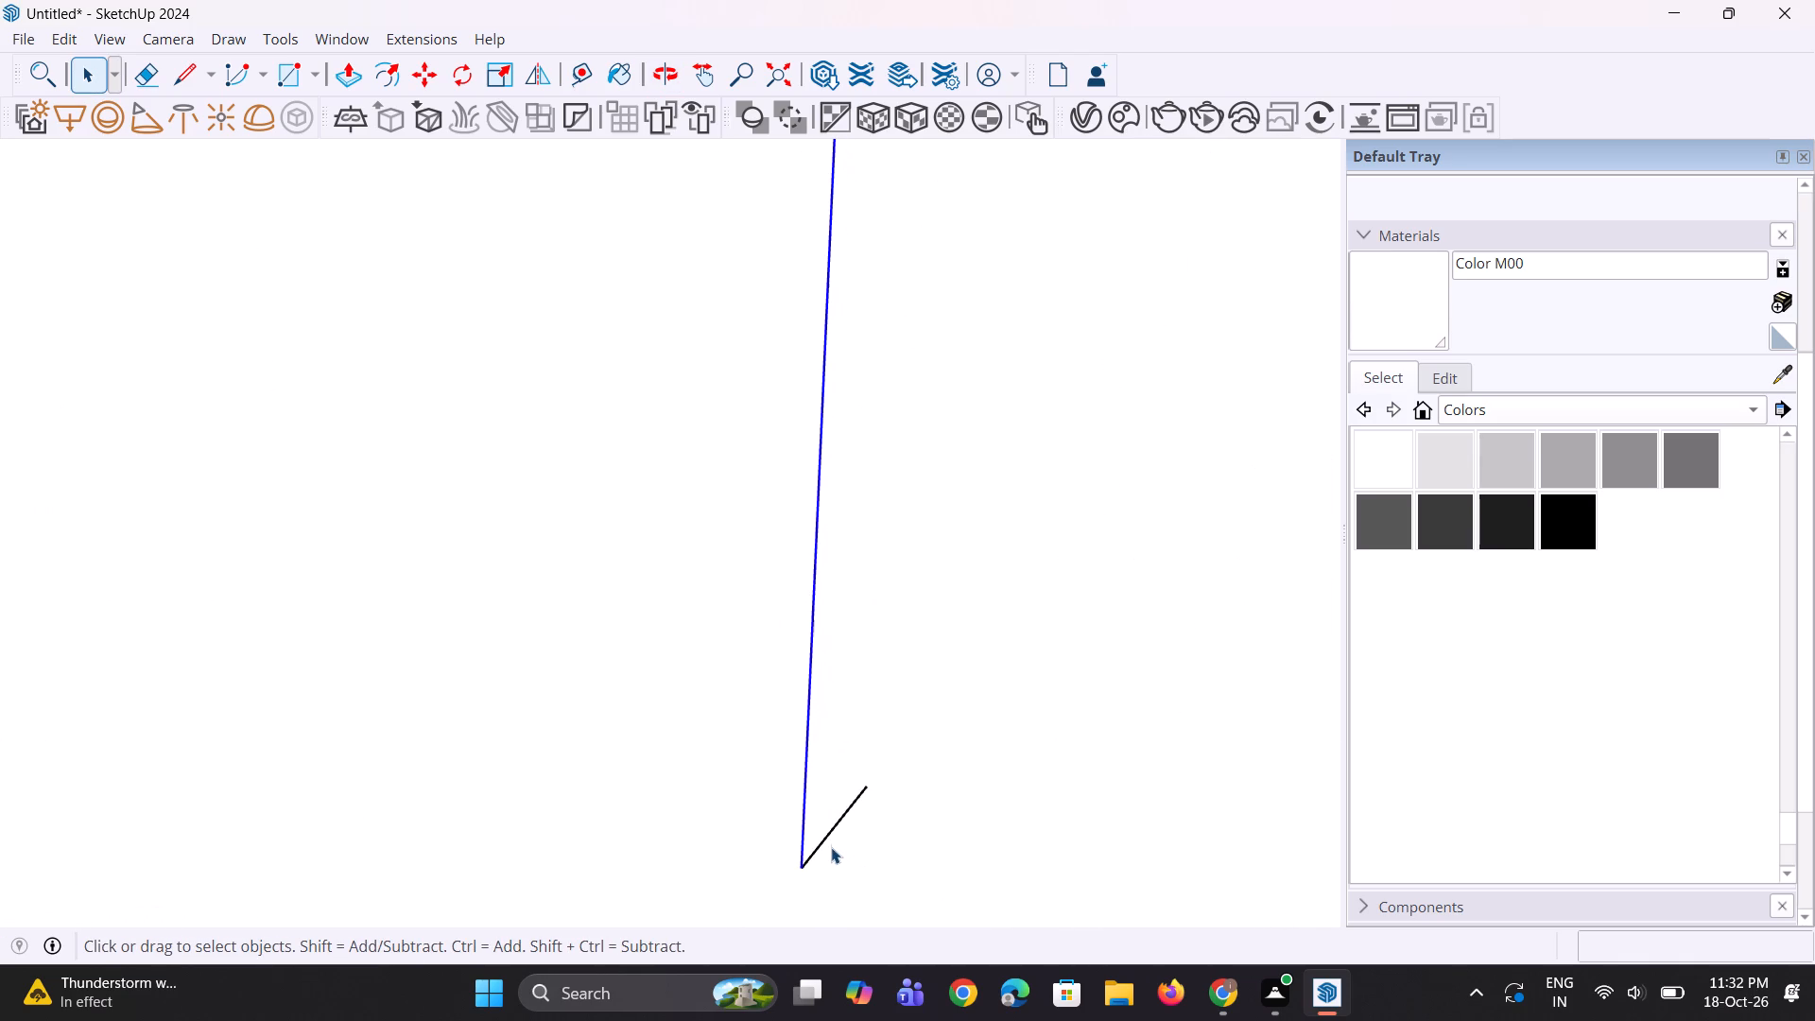
left_click(831, 836, "ctrl")
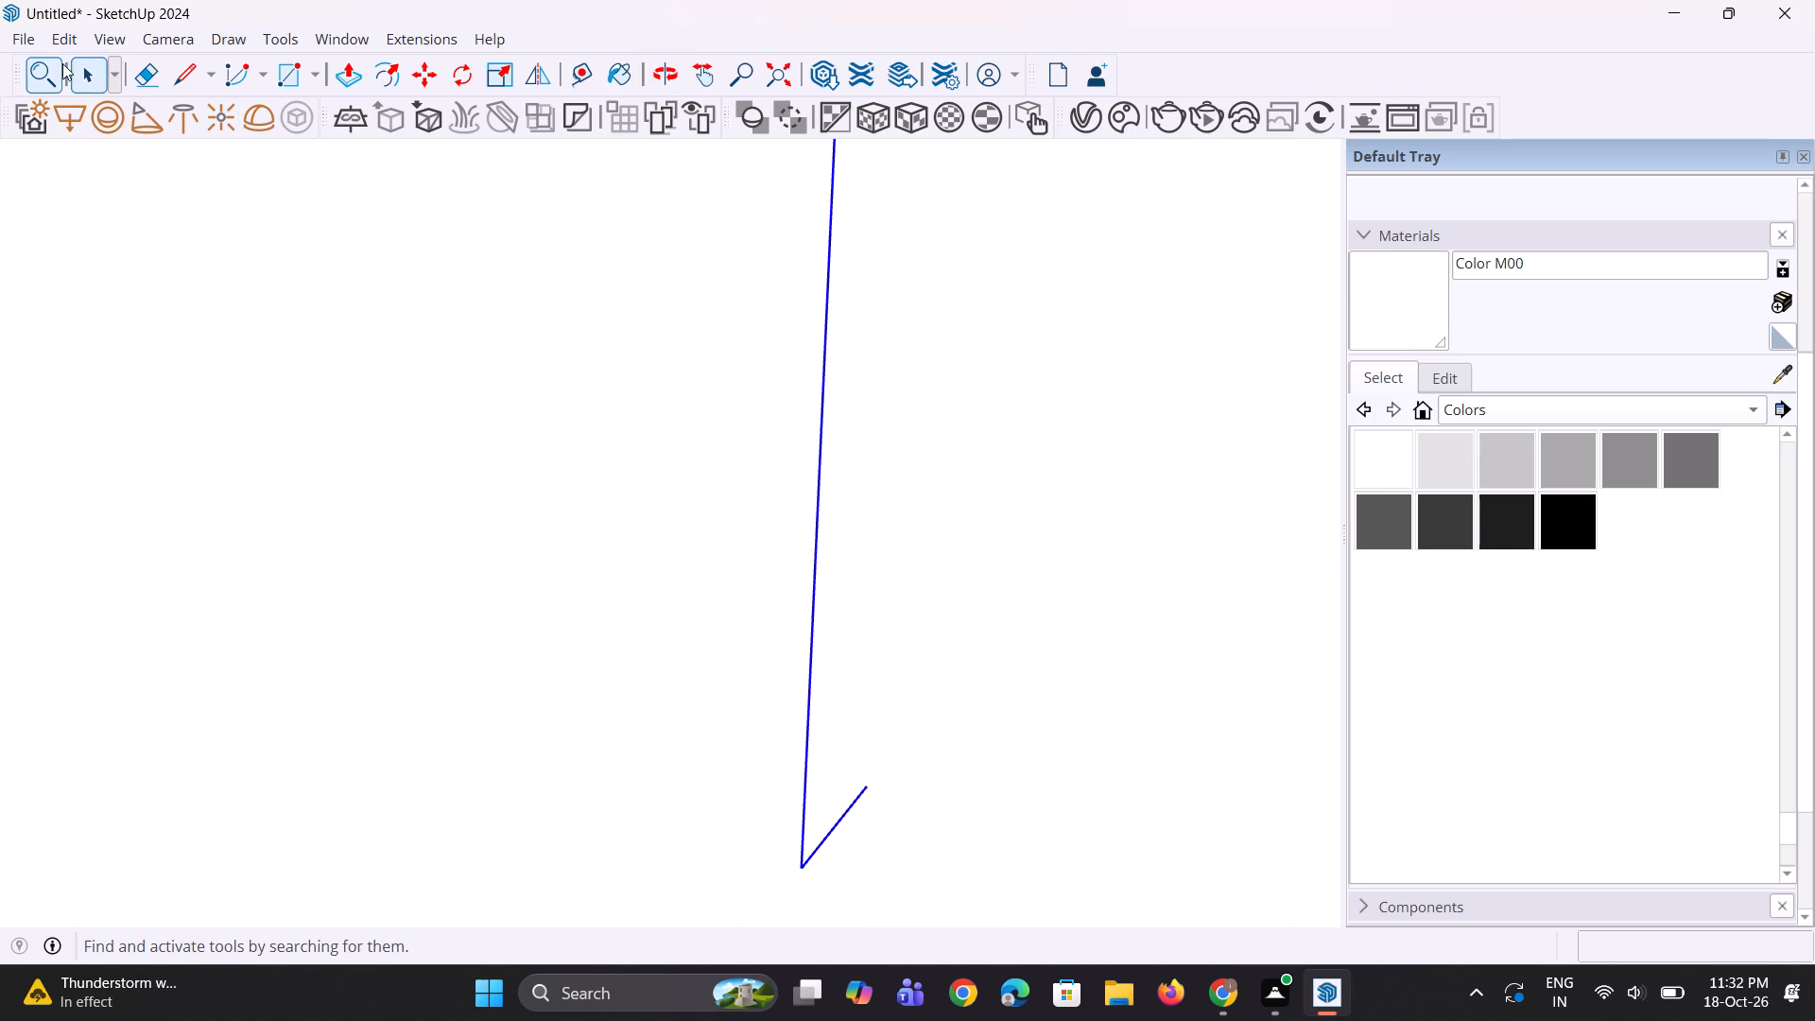
left_click(47, 68)
key("f")
key("o")
key("l")
key("l")
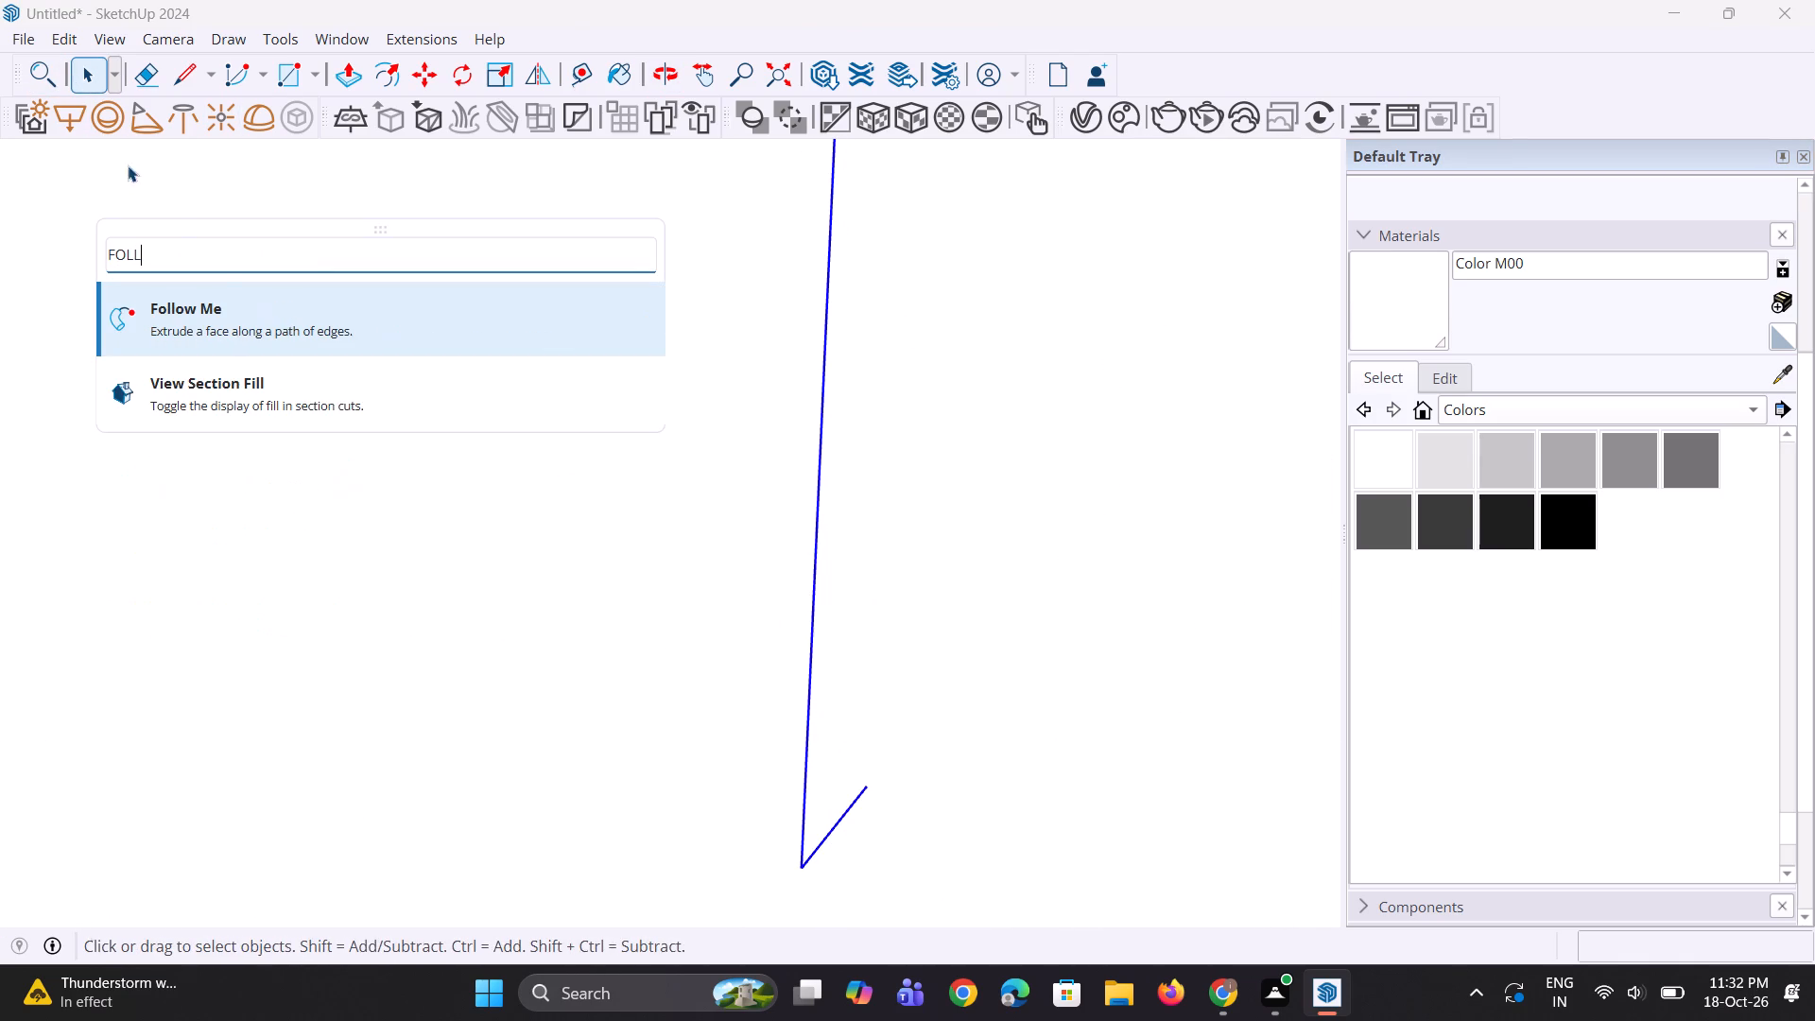
left_click(359, 321)
scroll(851, 626, "down", 10)
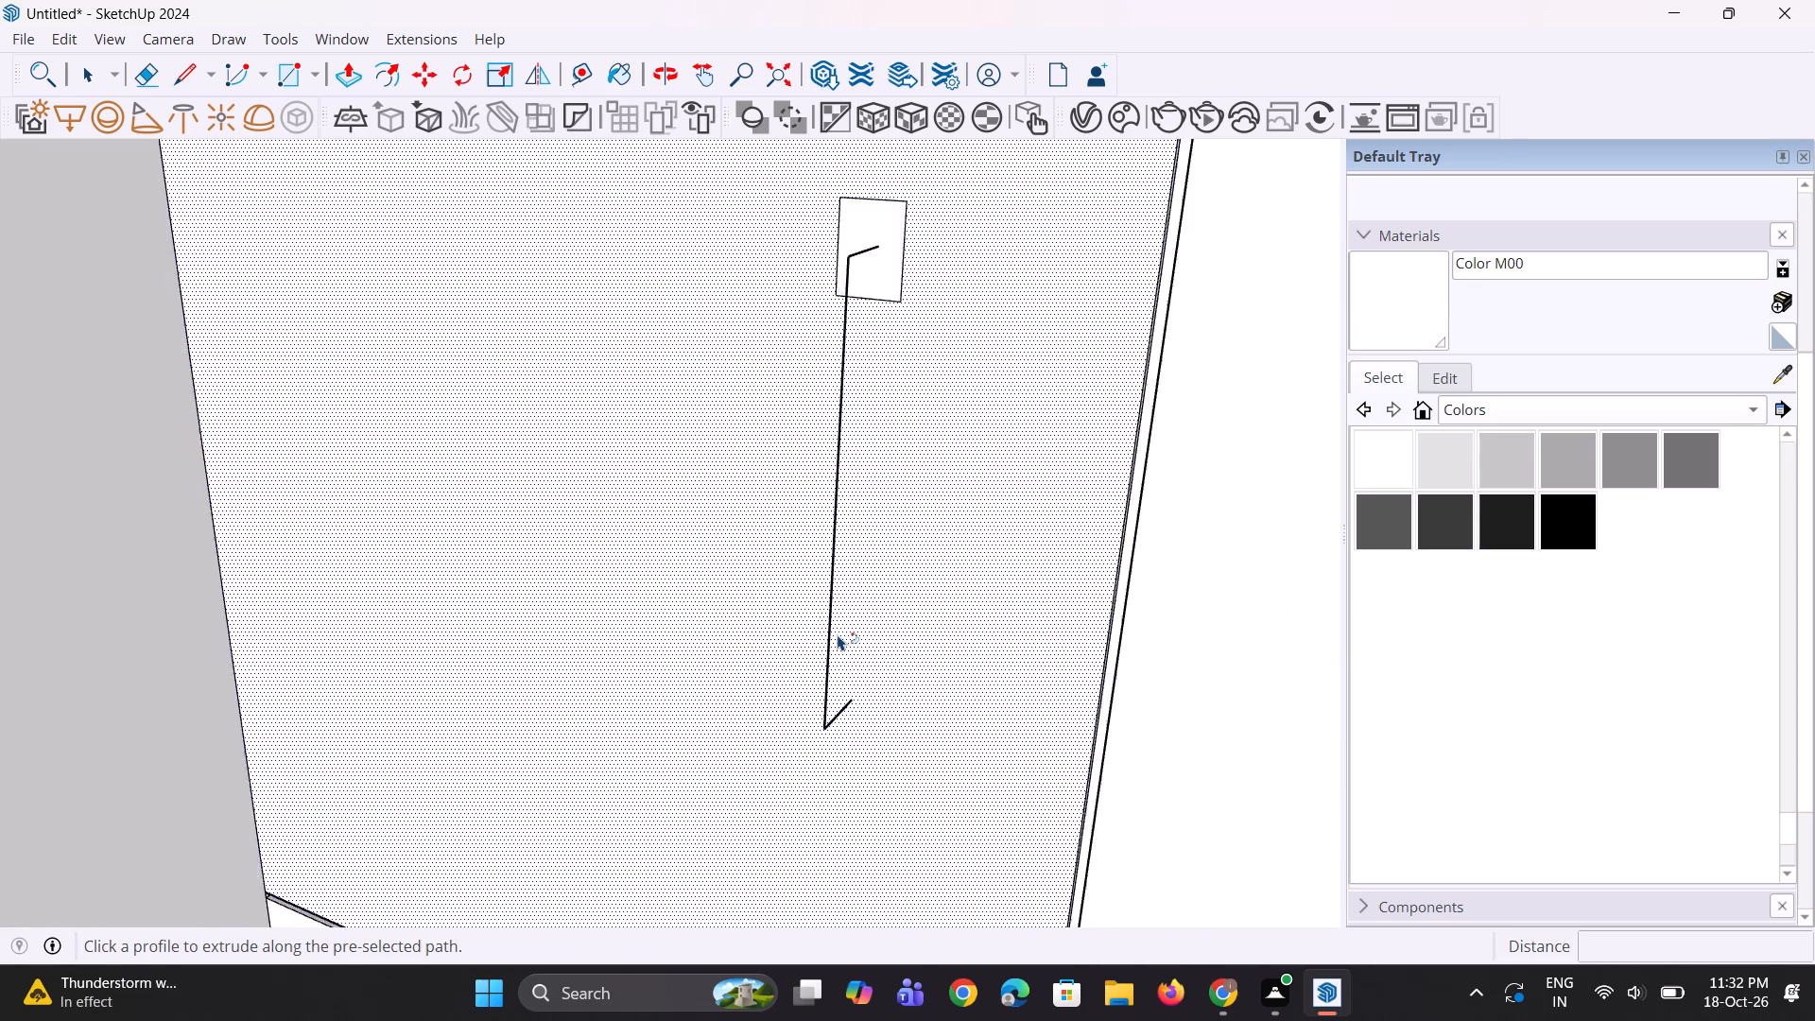
scroll(838, 634, "down", 5)
scroll(915, 458, "up", 2)
left_click(856, 442)
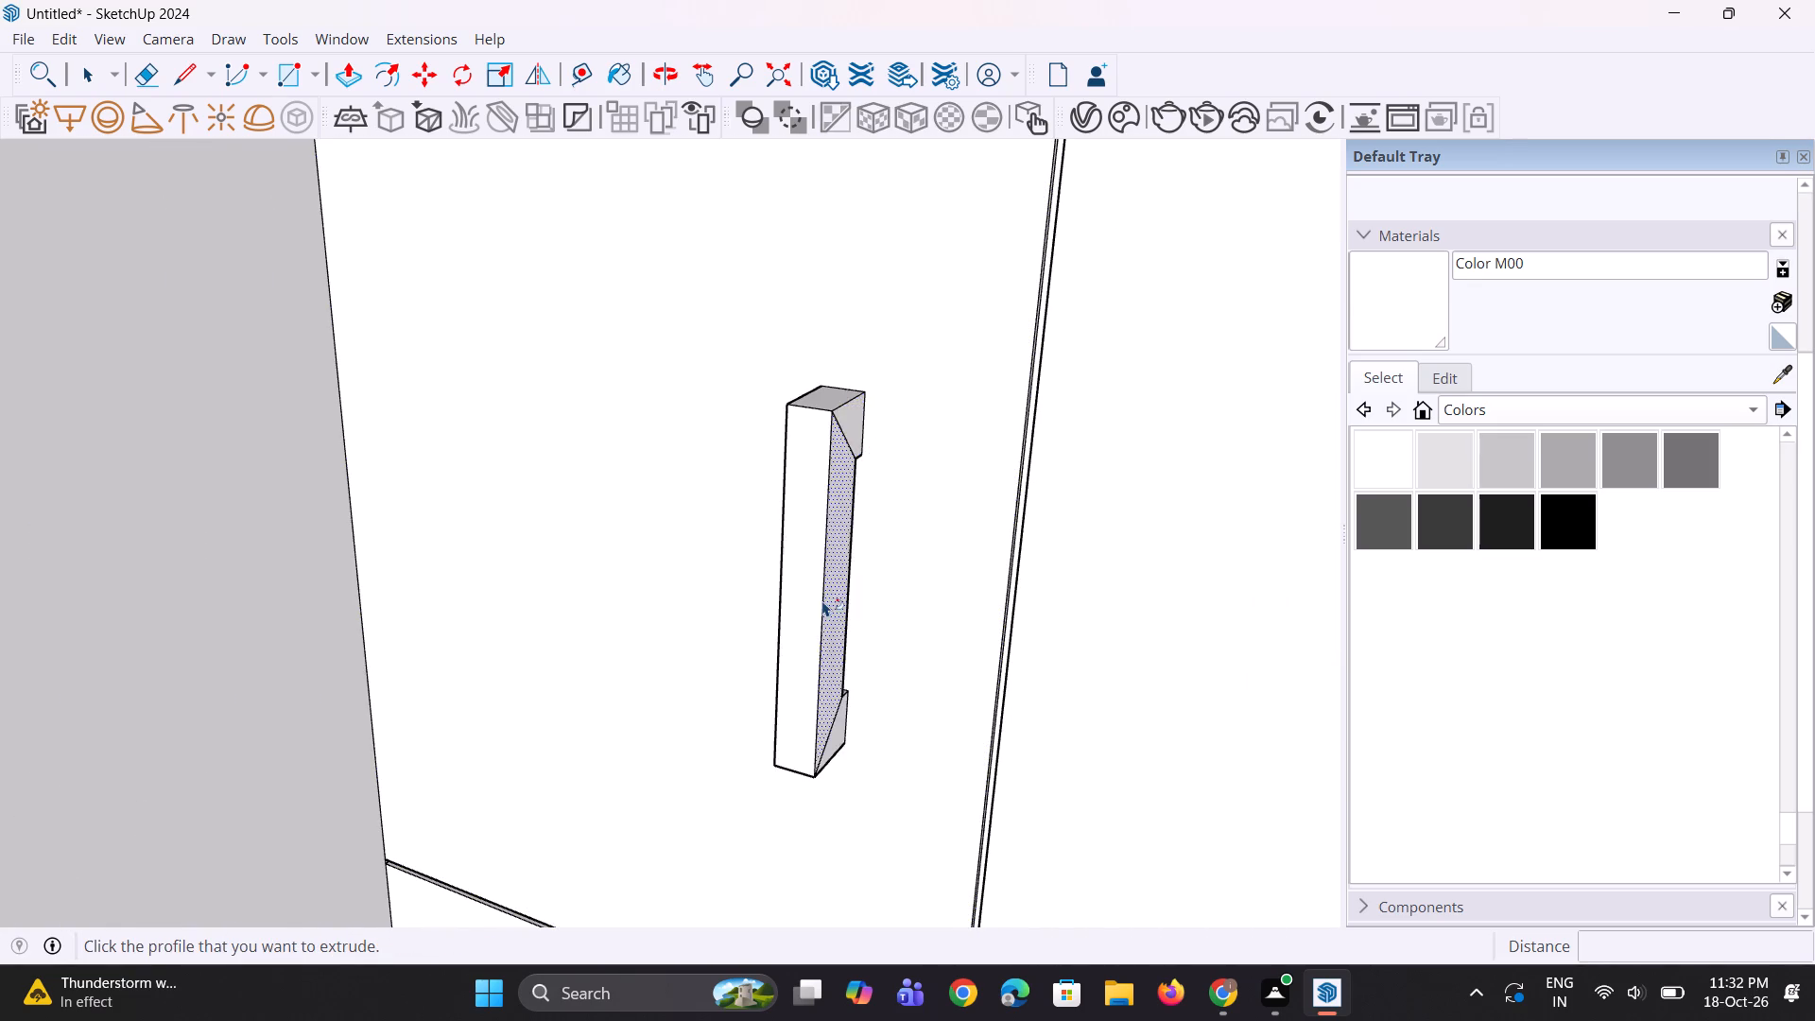
Undo the Follow Me extrusion of the wardrobe door handle.
scroll(820, 605, "down", 5)
middle_click_drag(824, 620, 813, 601)
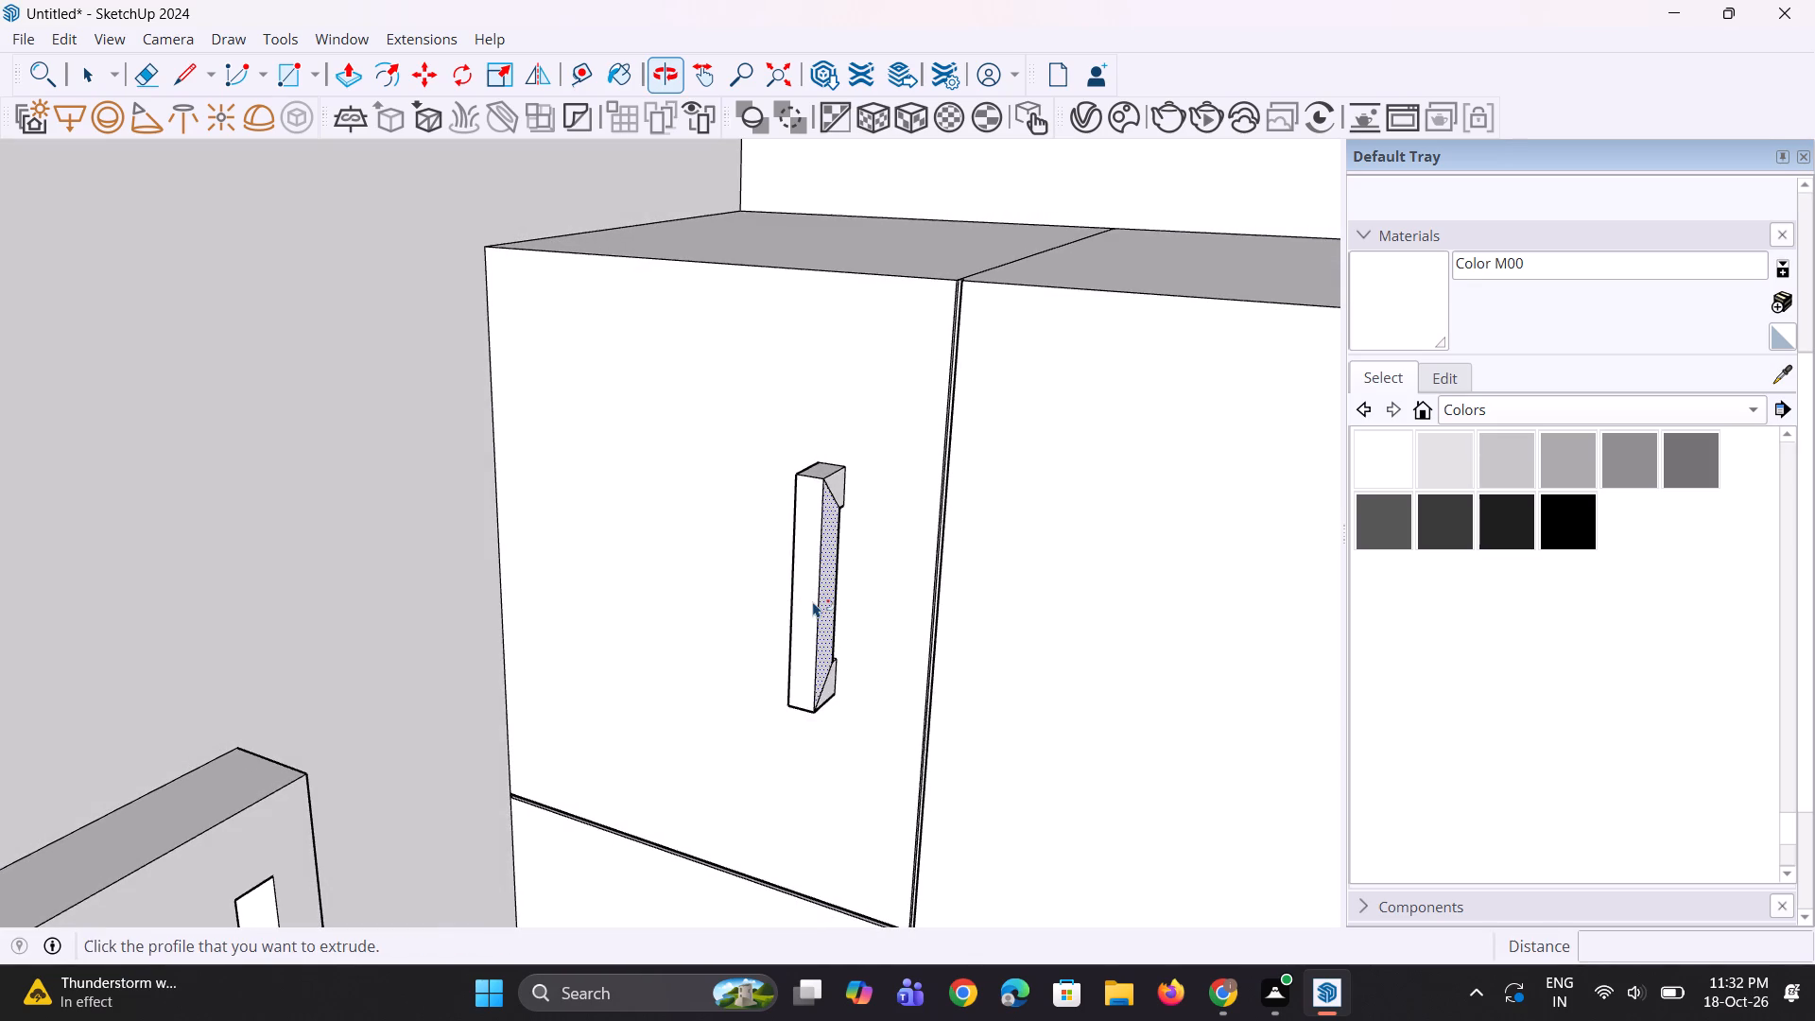
key("ctrl+z")
scroll(822, 601, "up", 1, "ctrl")
middle_click_drag(839, 601, 924, 609)
key("space")
key("space")
Shorten the handle profile by moving its top edge slightly down.
scroll(867, 442, "up", 4)
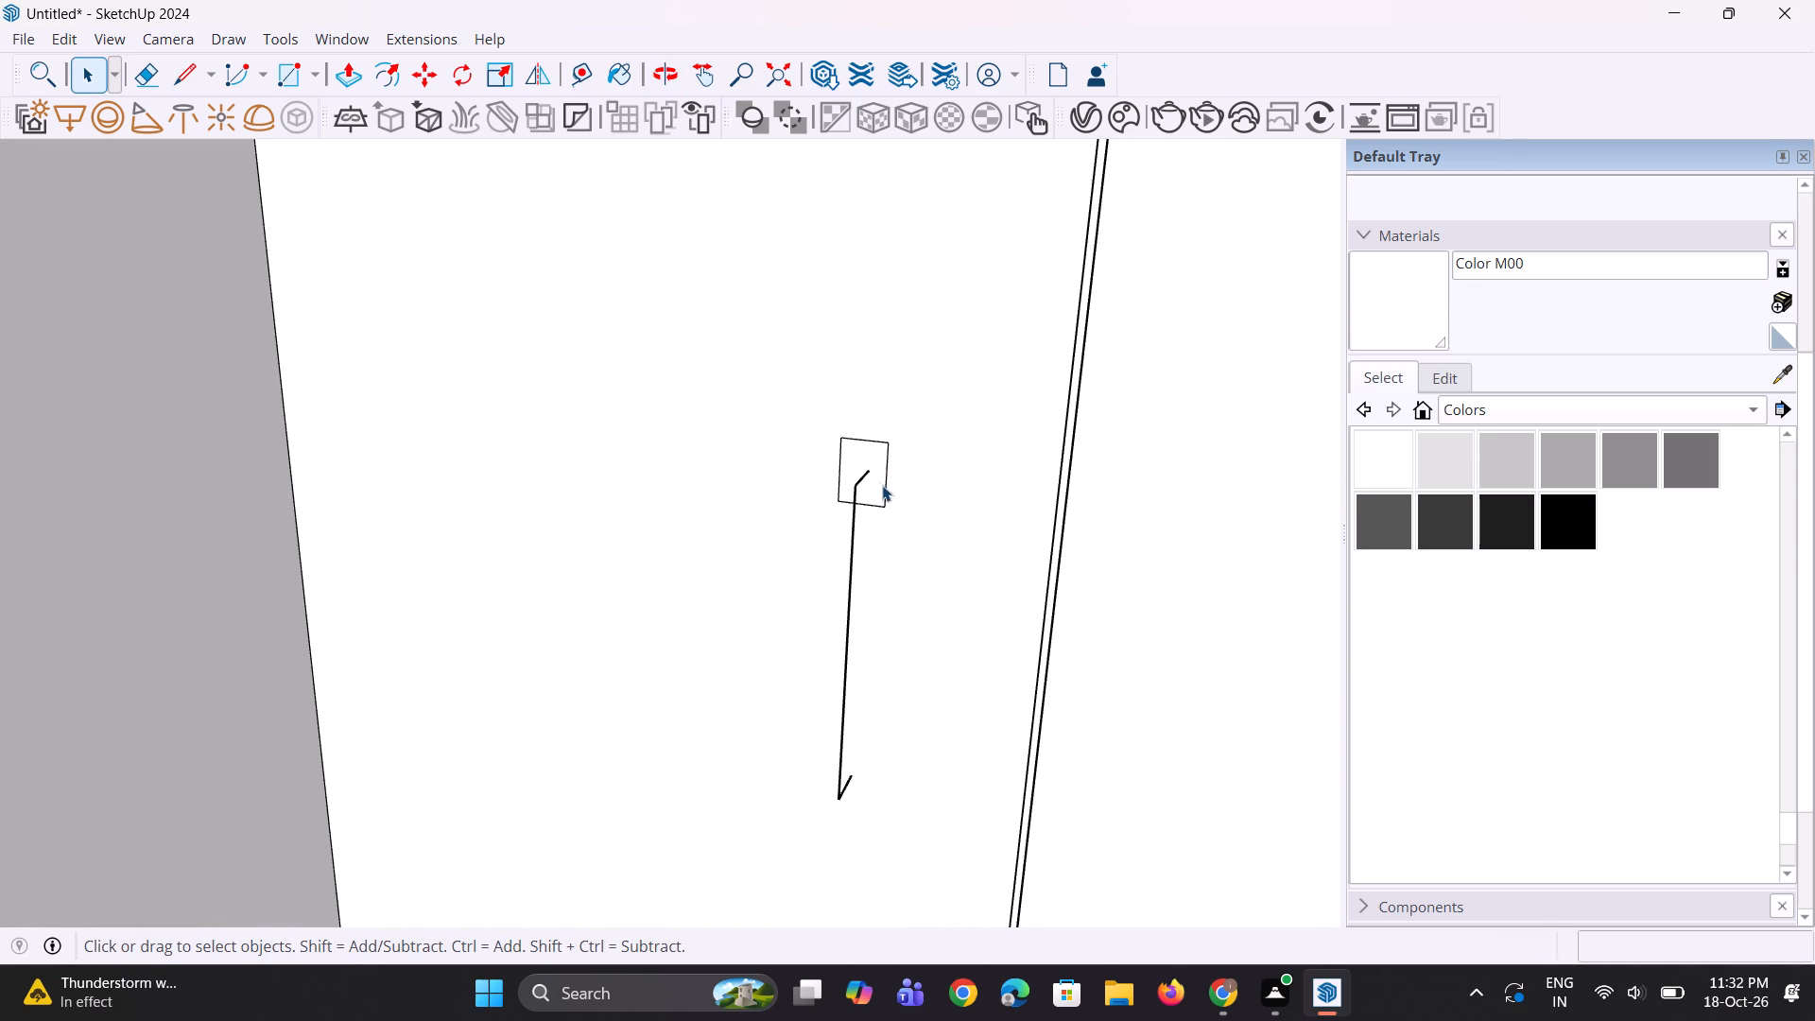
left_click(884, 490)
scroll(885, 526, "up", 4)
key("space")
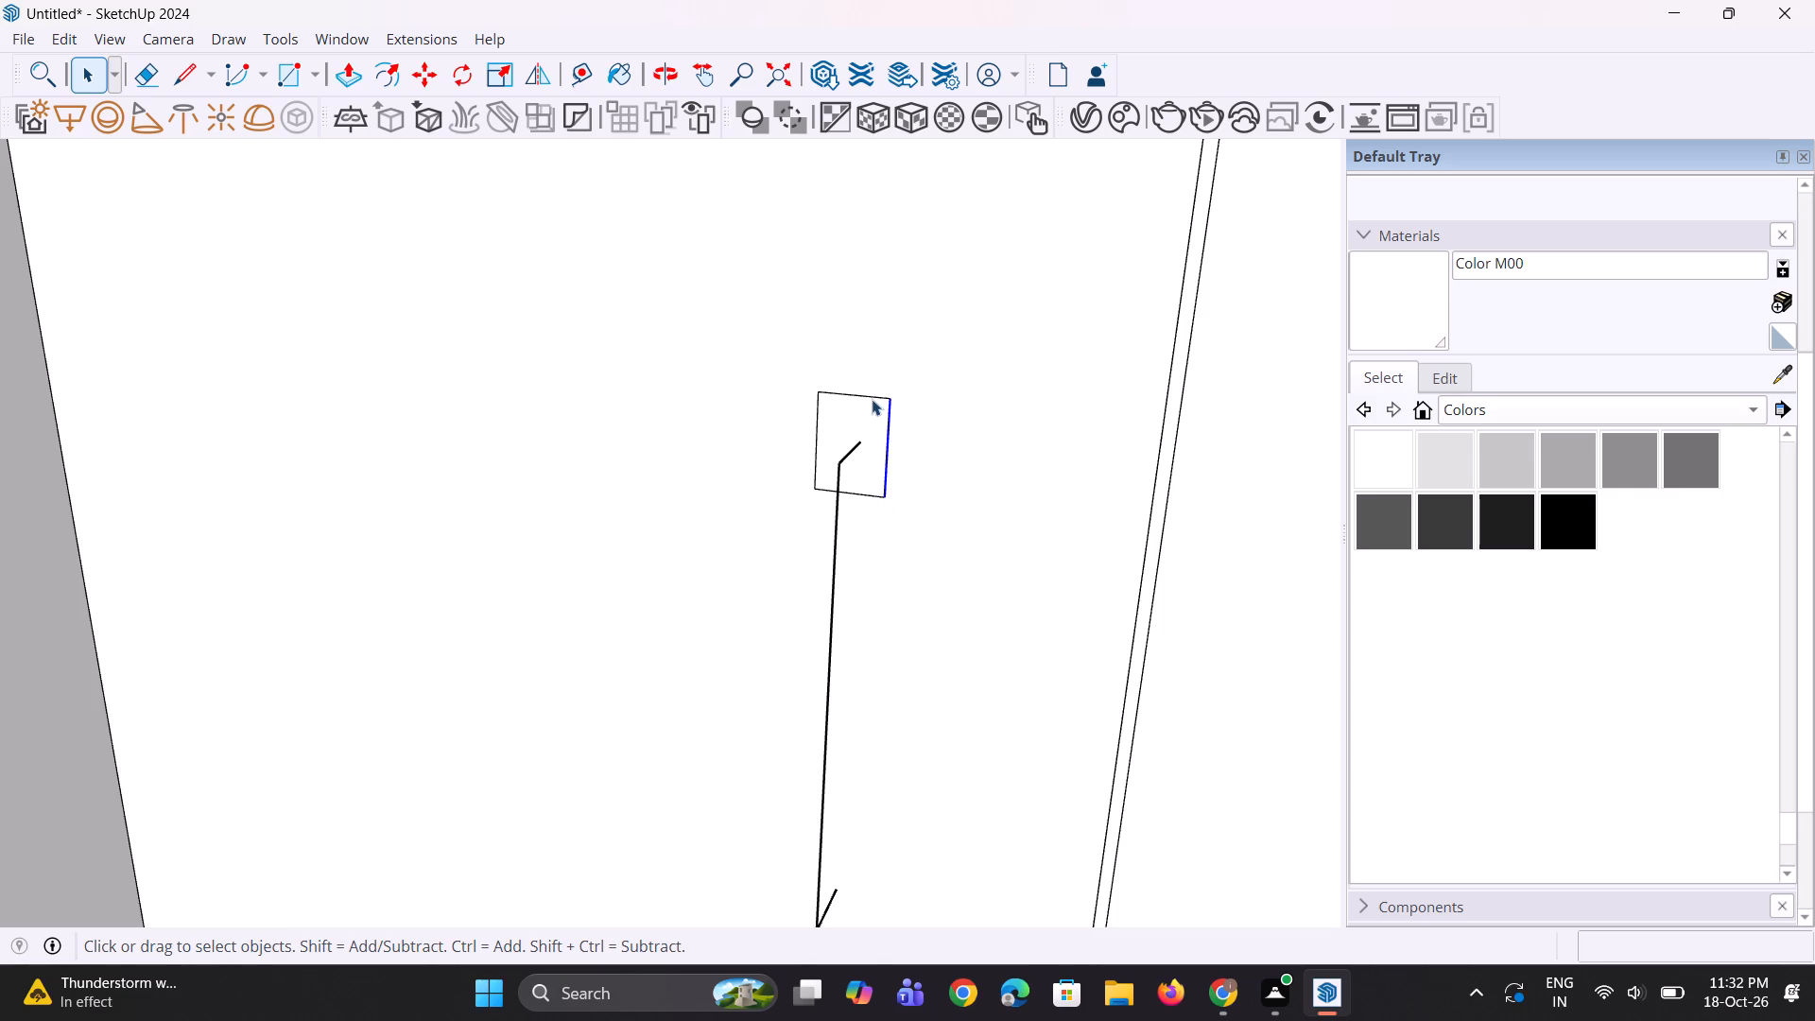
left_click(872, 399)
scroll(872, 399, "up", 2)
key("m")
left_click(893, 397)
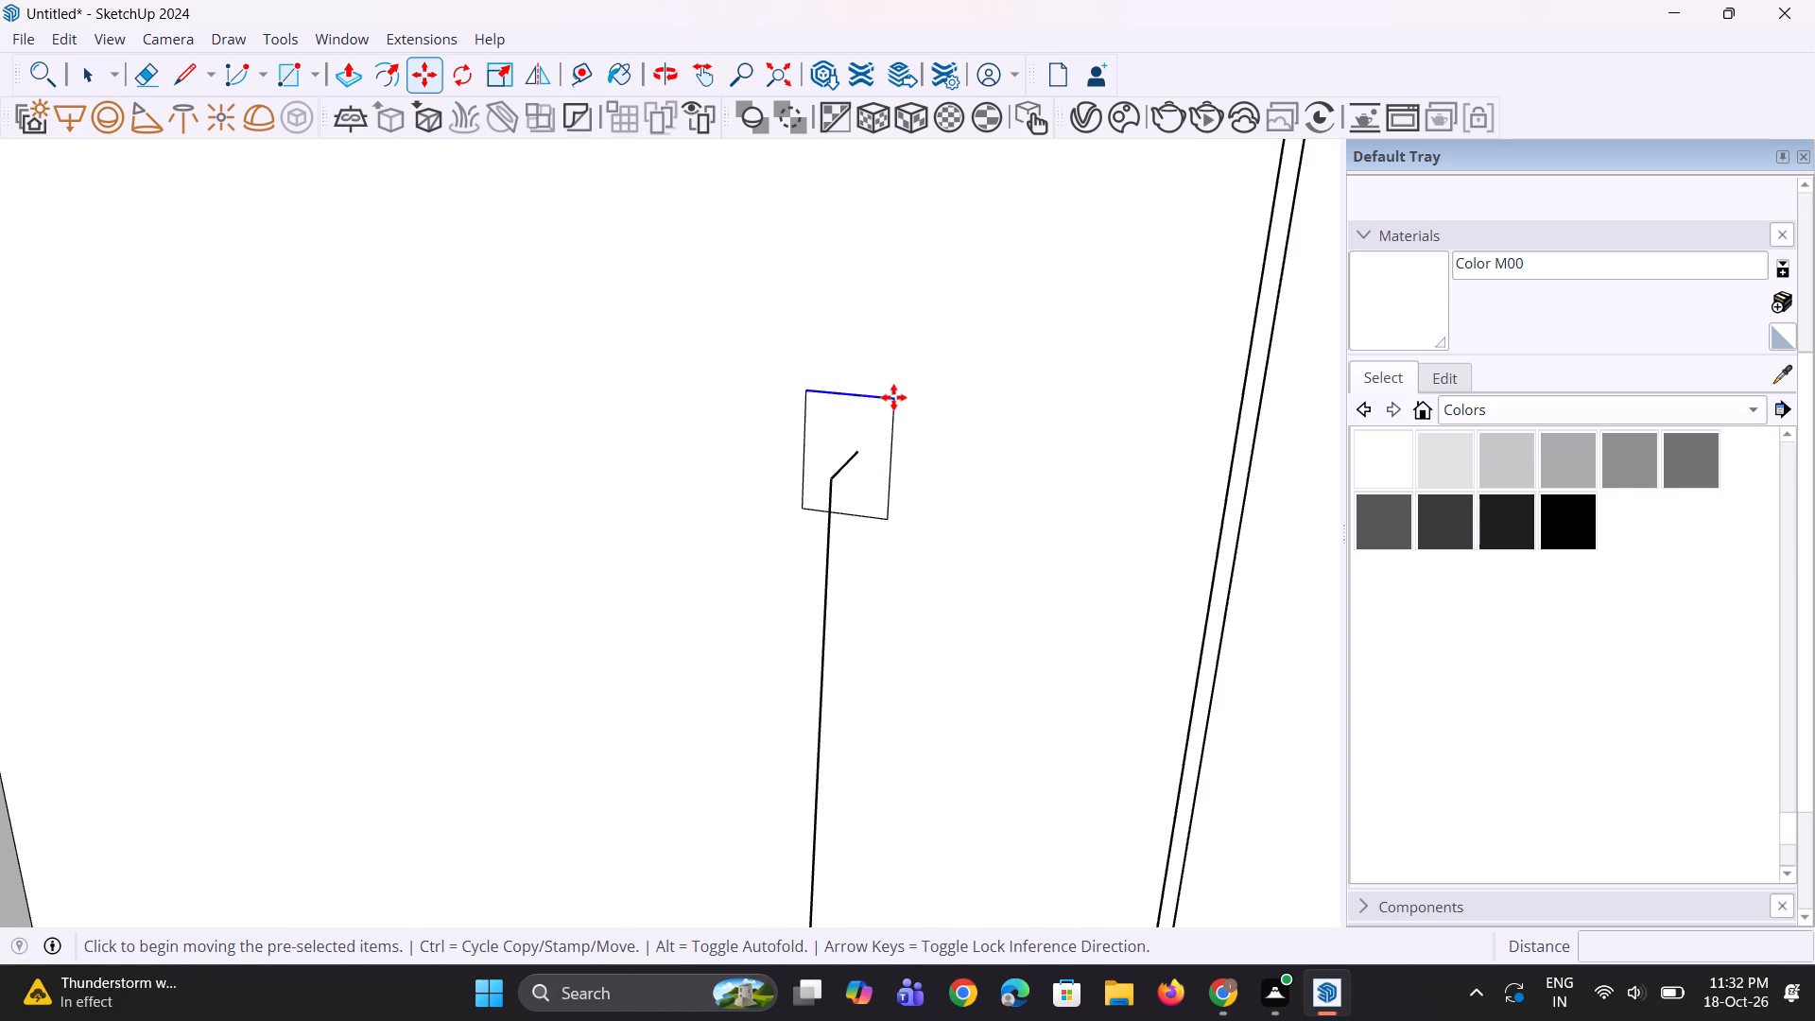
left_click(890, 424)
key("space")
key("space")
Shorten the handle profile further by moving its bottom edge slightly up.
left_click(847, 512)
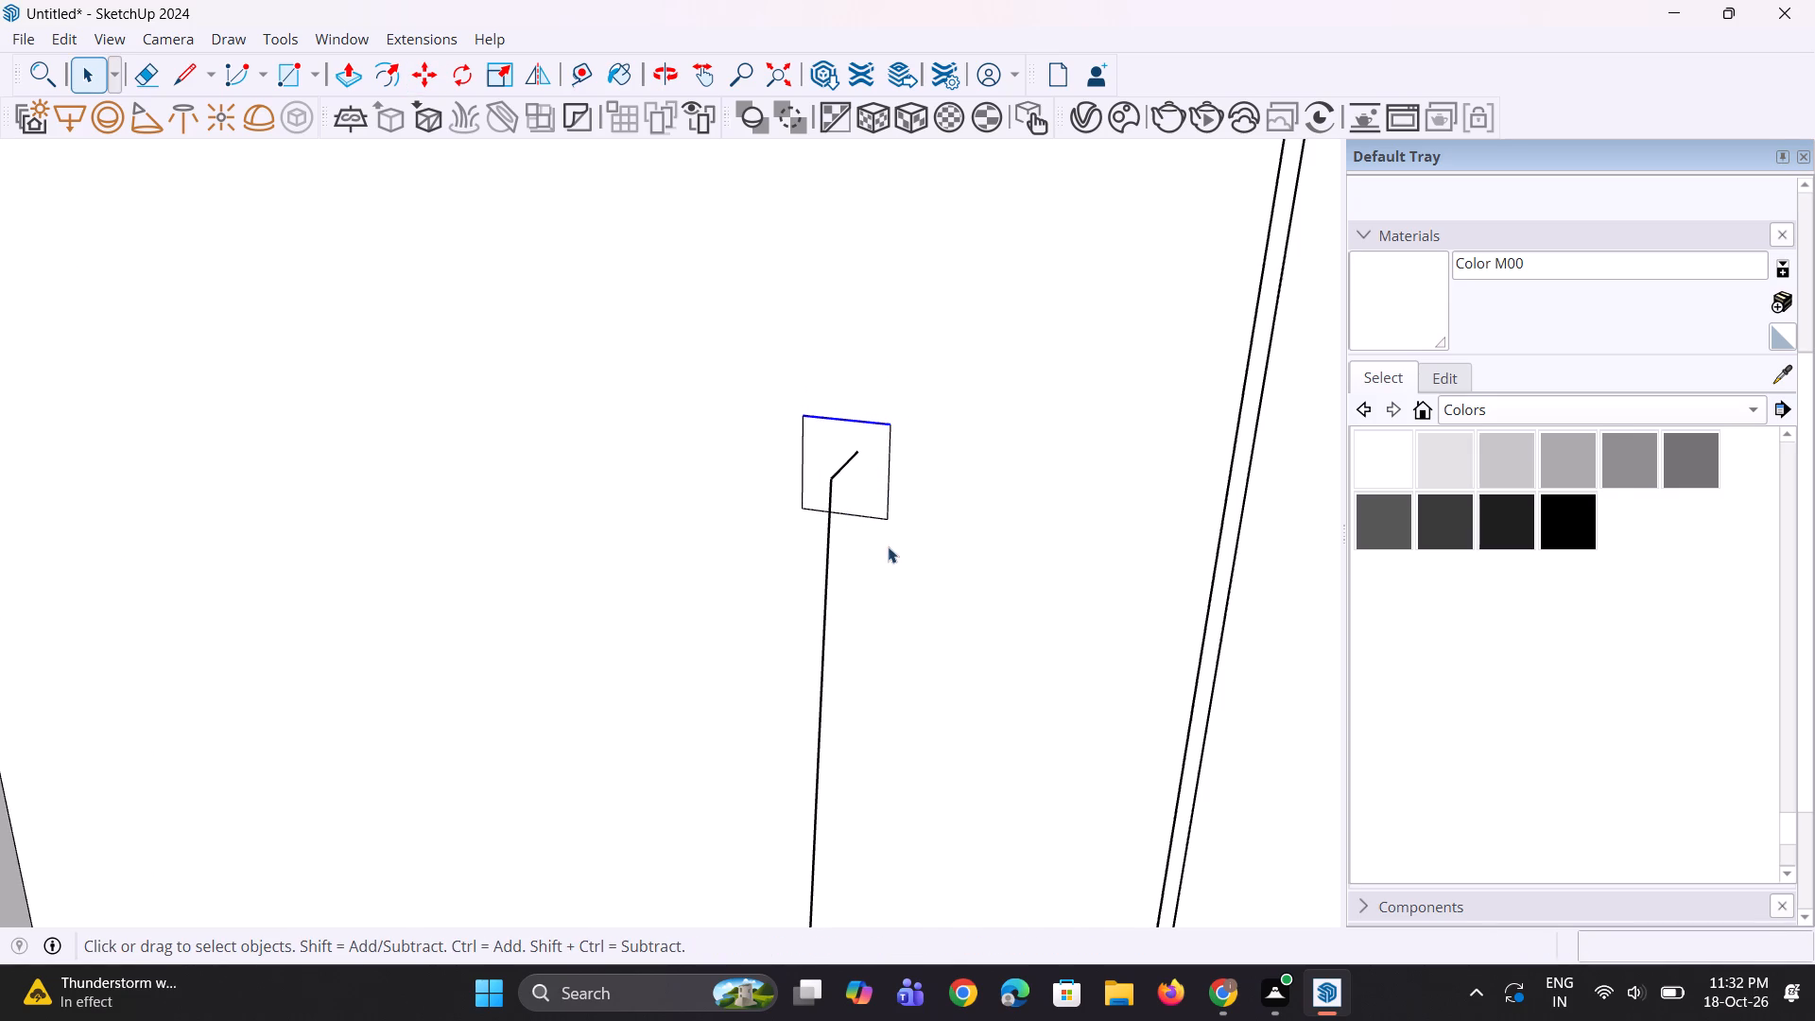
middle_click_drag(891, 546, 856, 460)
scroll(893, 545, "up", 1)
key("m")
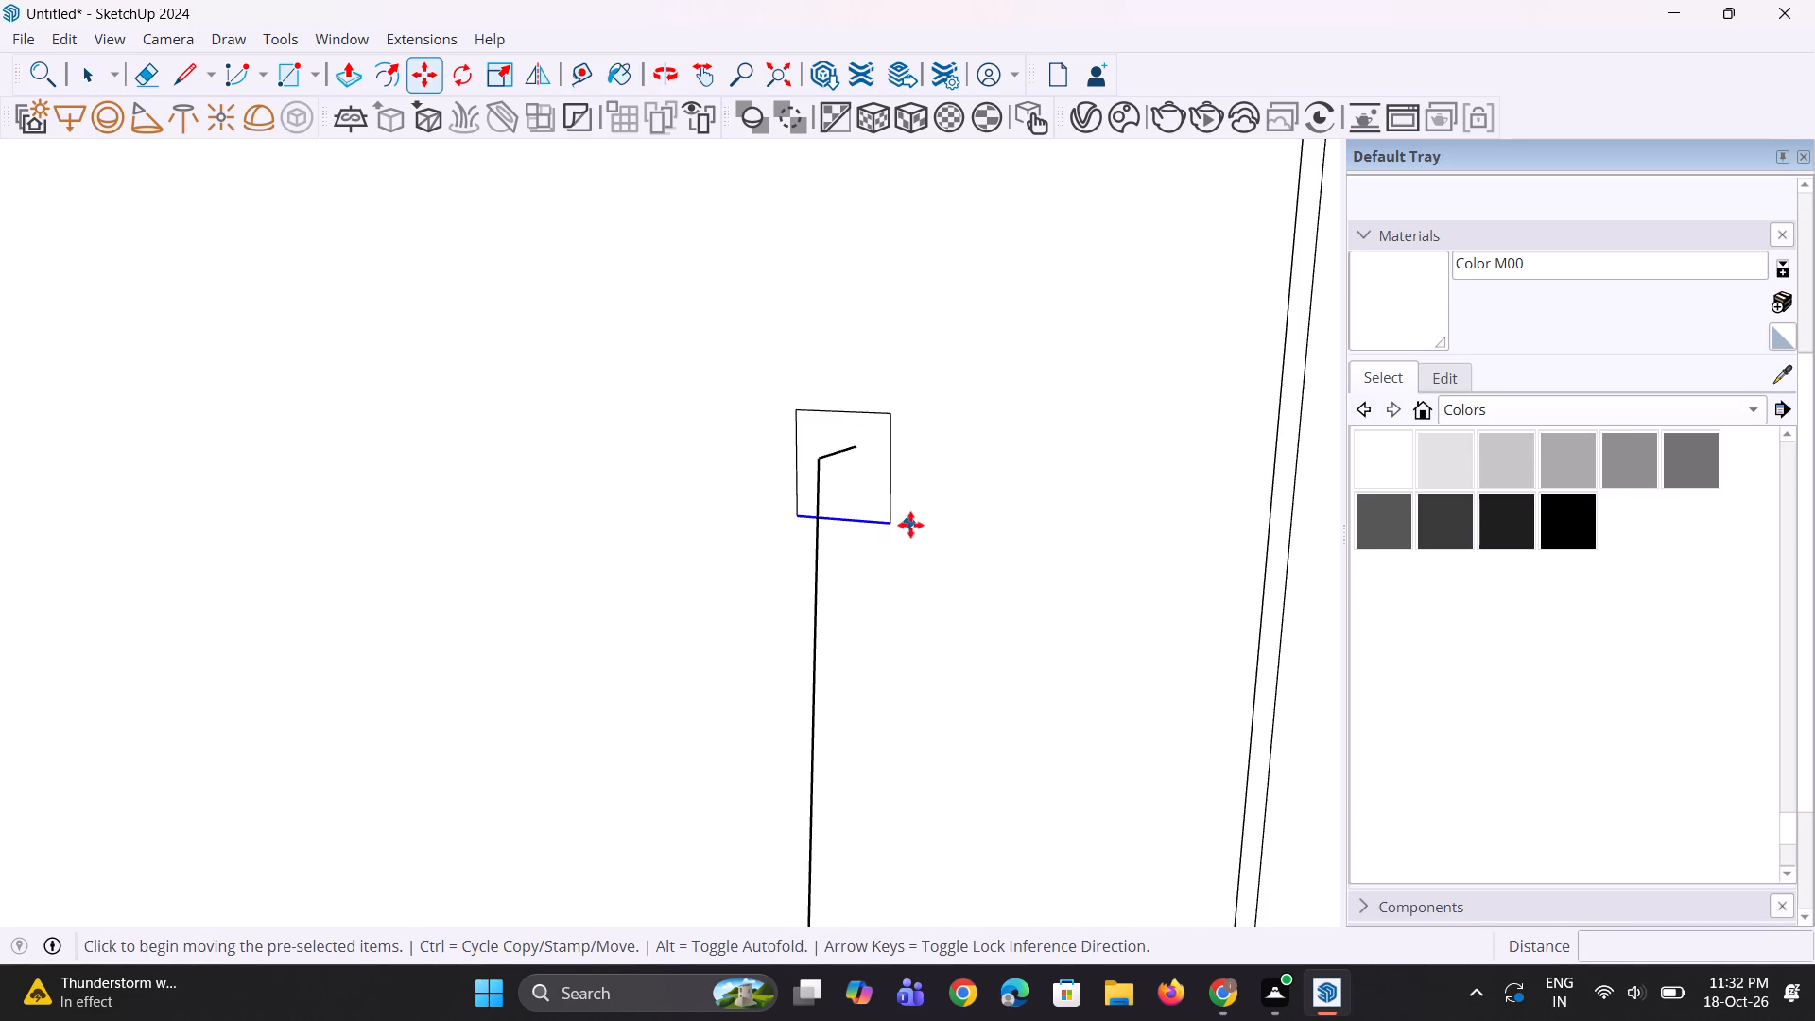
left_click(887, 524)
left_click(890, 507)
key("space")
key("space")
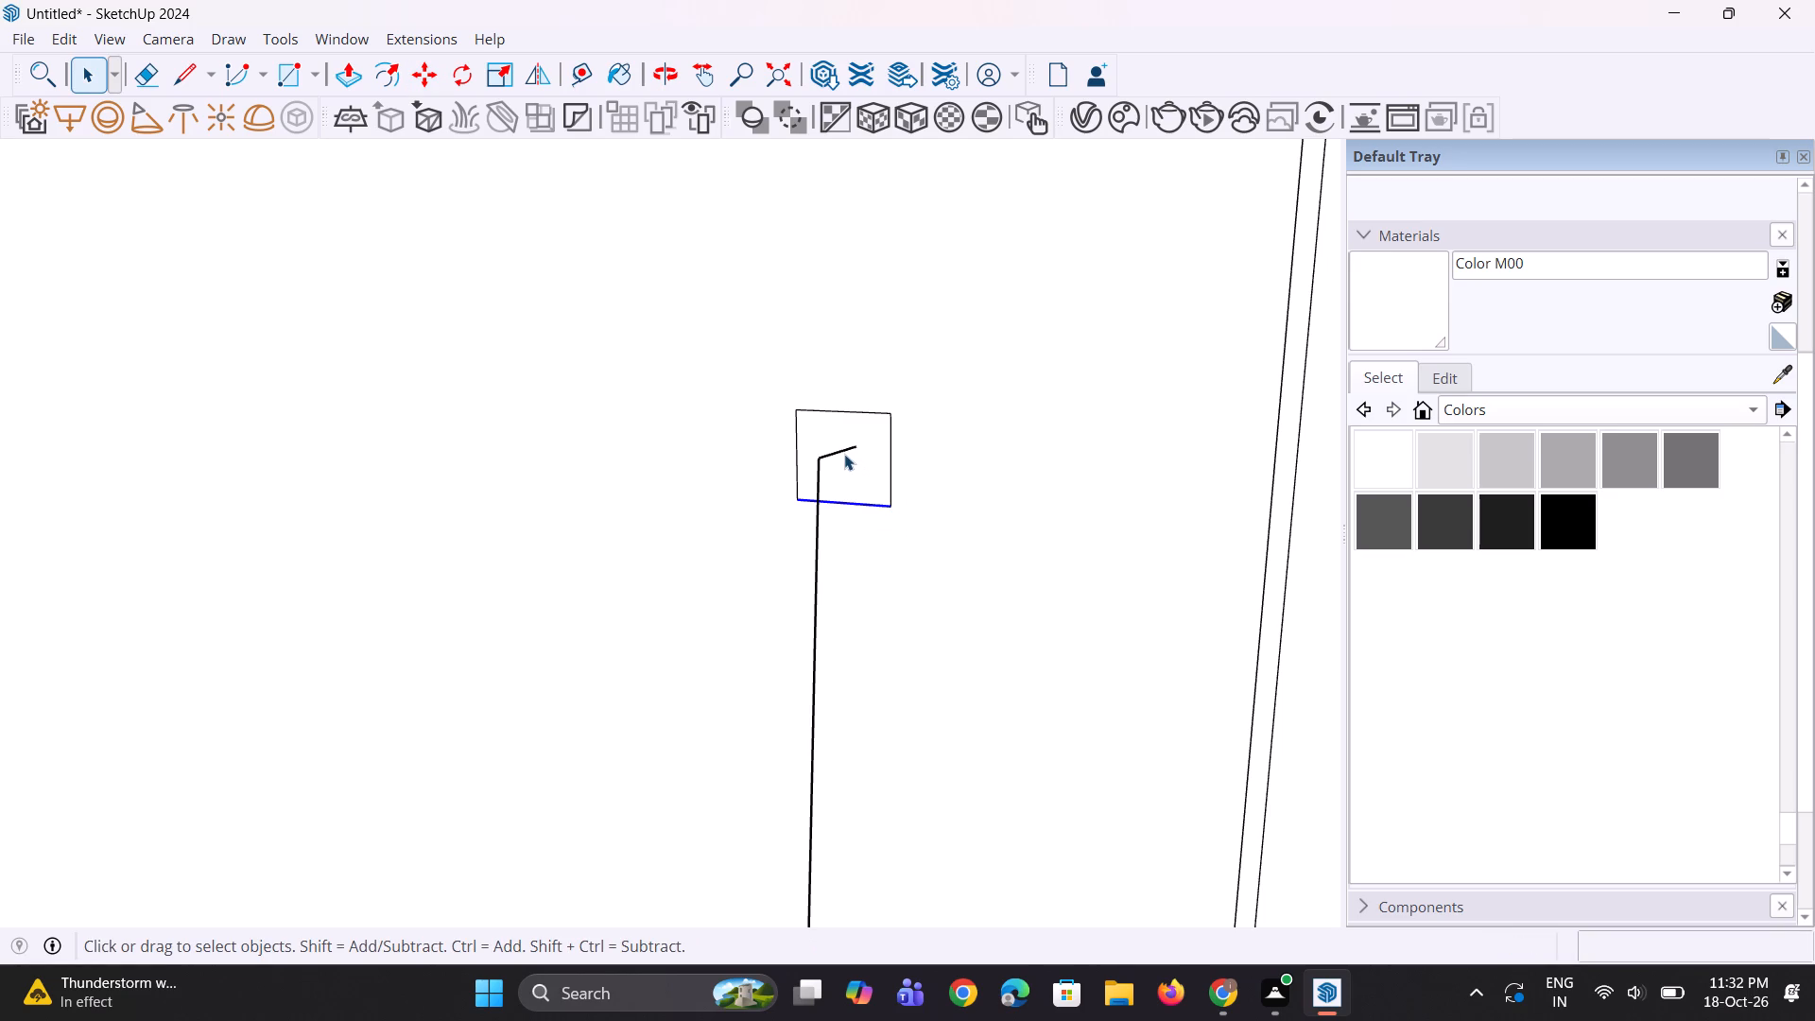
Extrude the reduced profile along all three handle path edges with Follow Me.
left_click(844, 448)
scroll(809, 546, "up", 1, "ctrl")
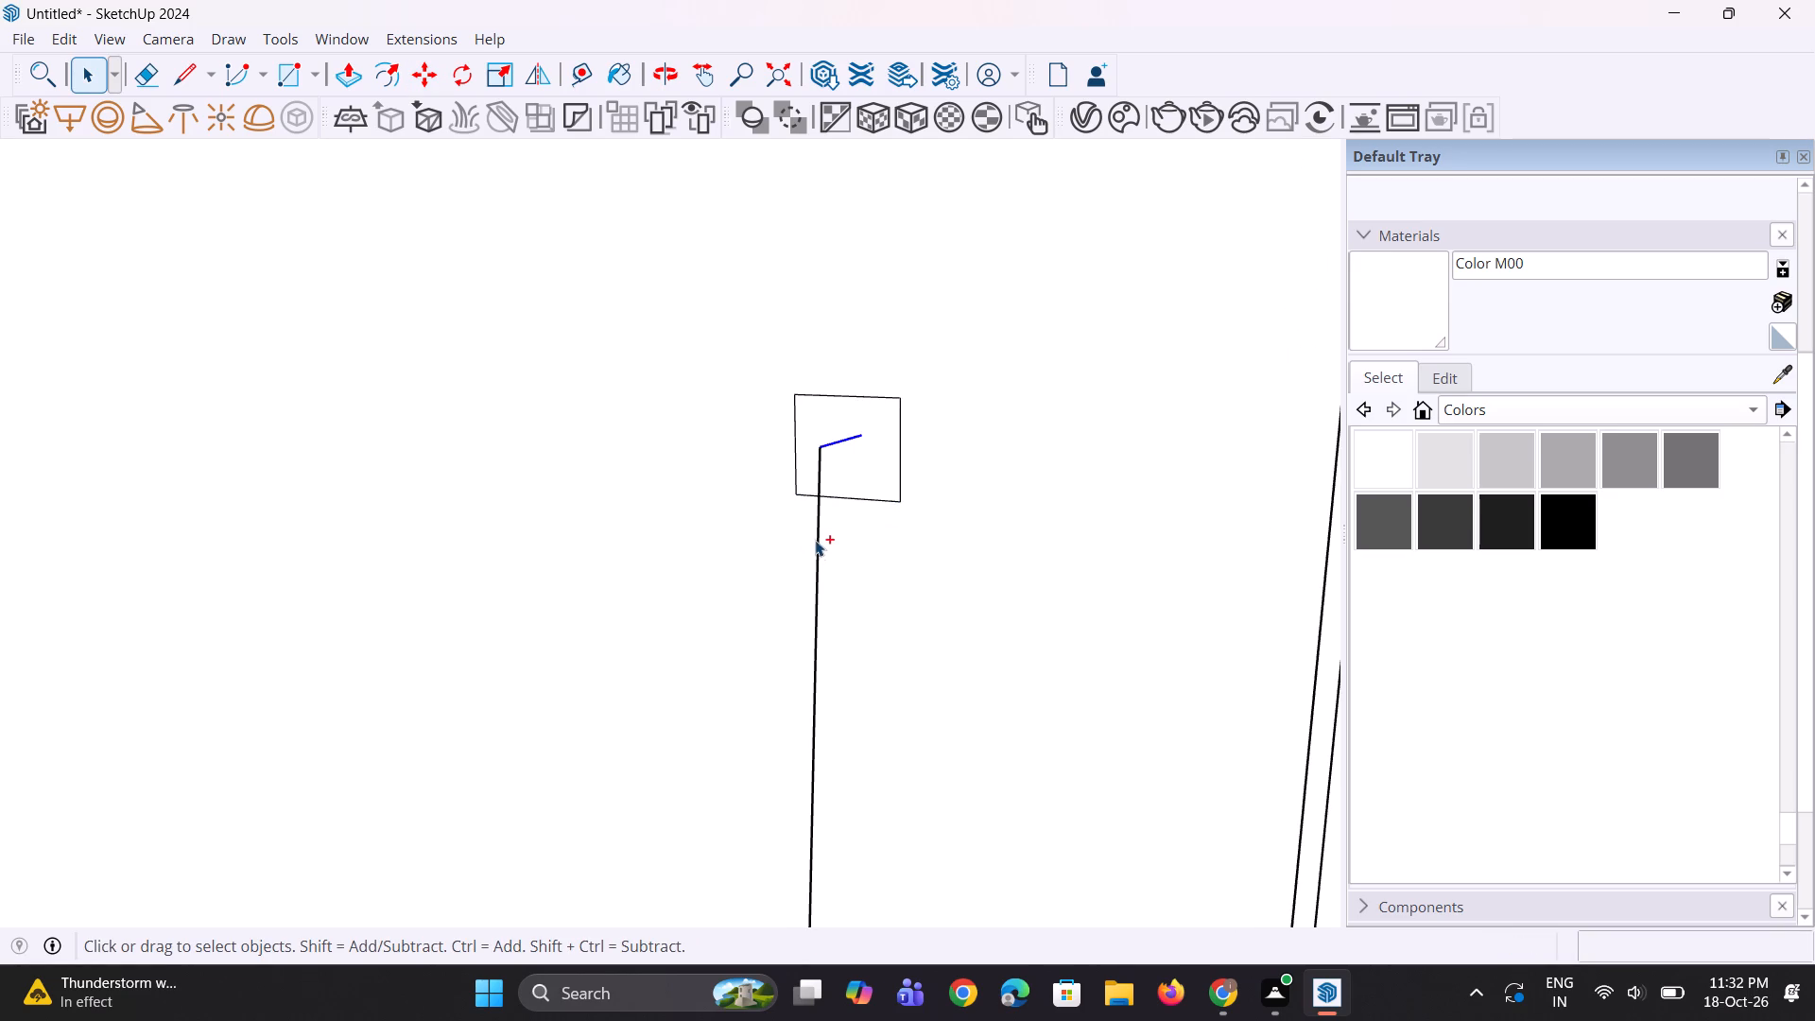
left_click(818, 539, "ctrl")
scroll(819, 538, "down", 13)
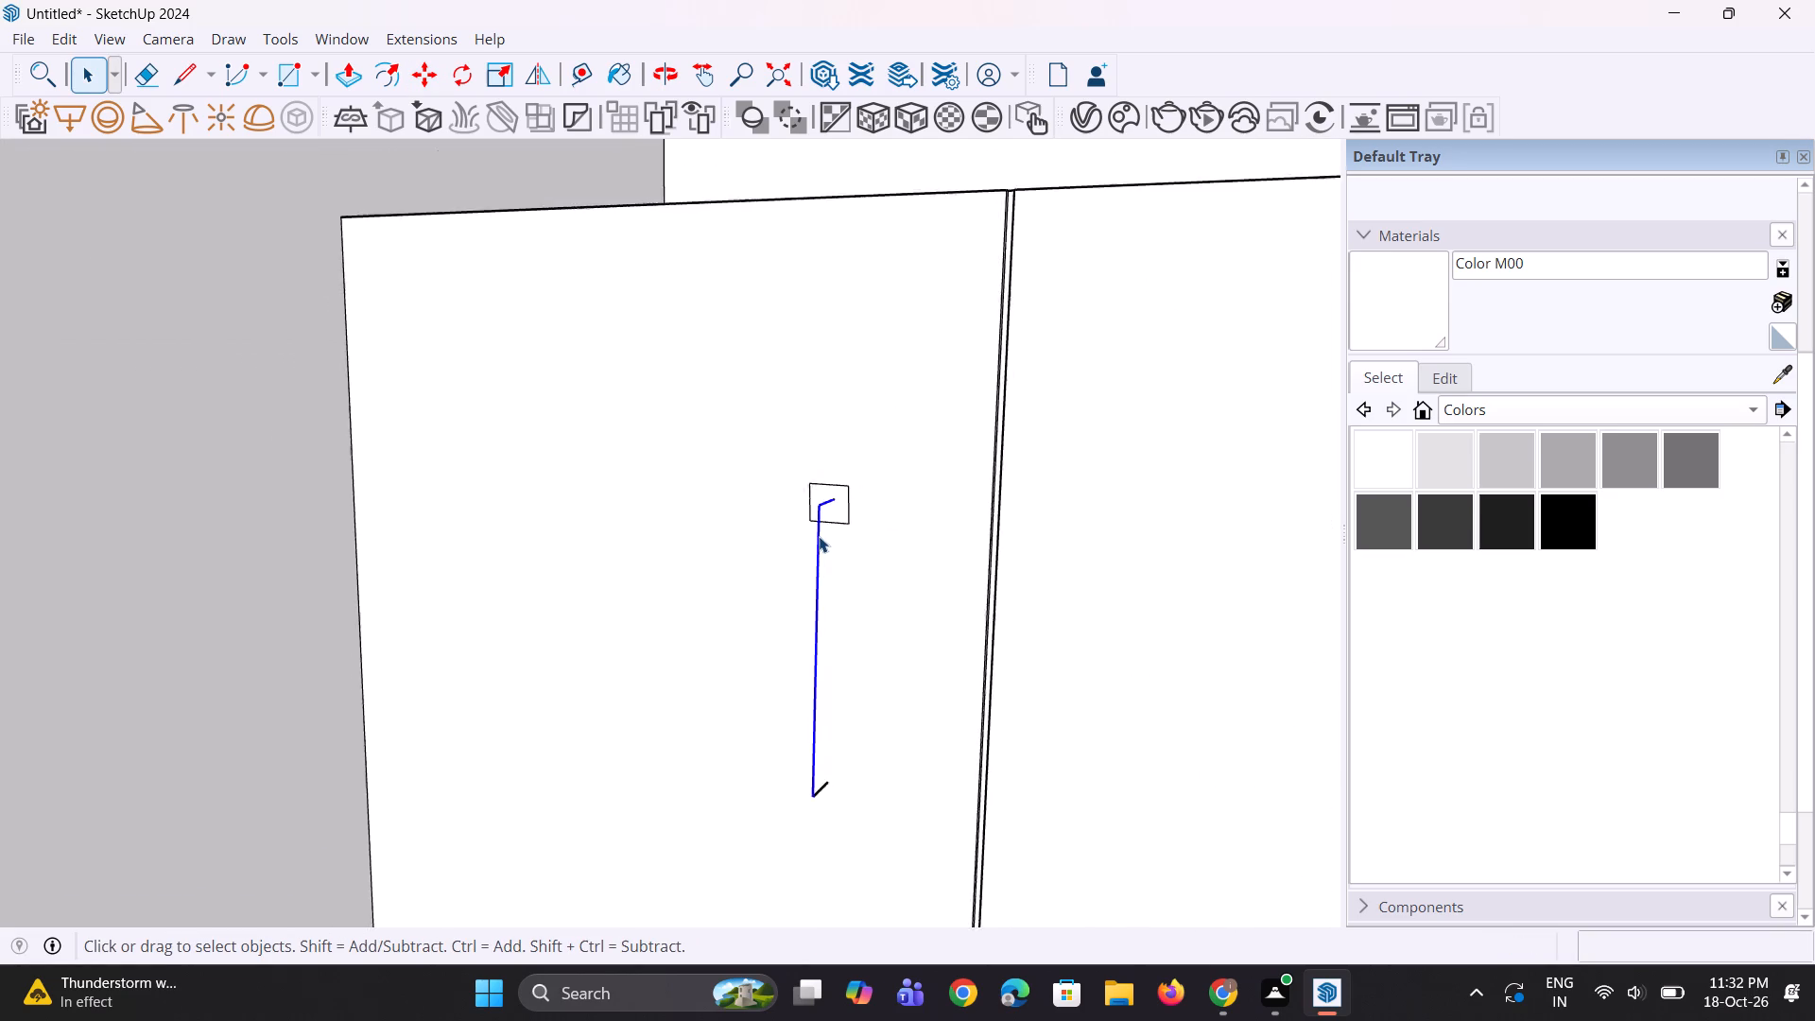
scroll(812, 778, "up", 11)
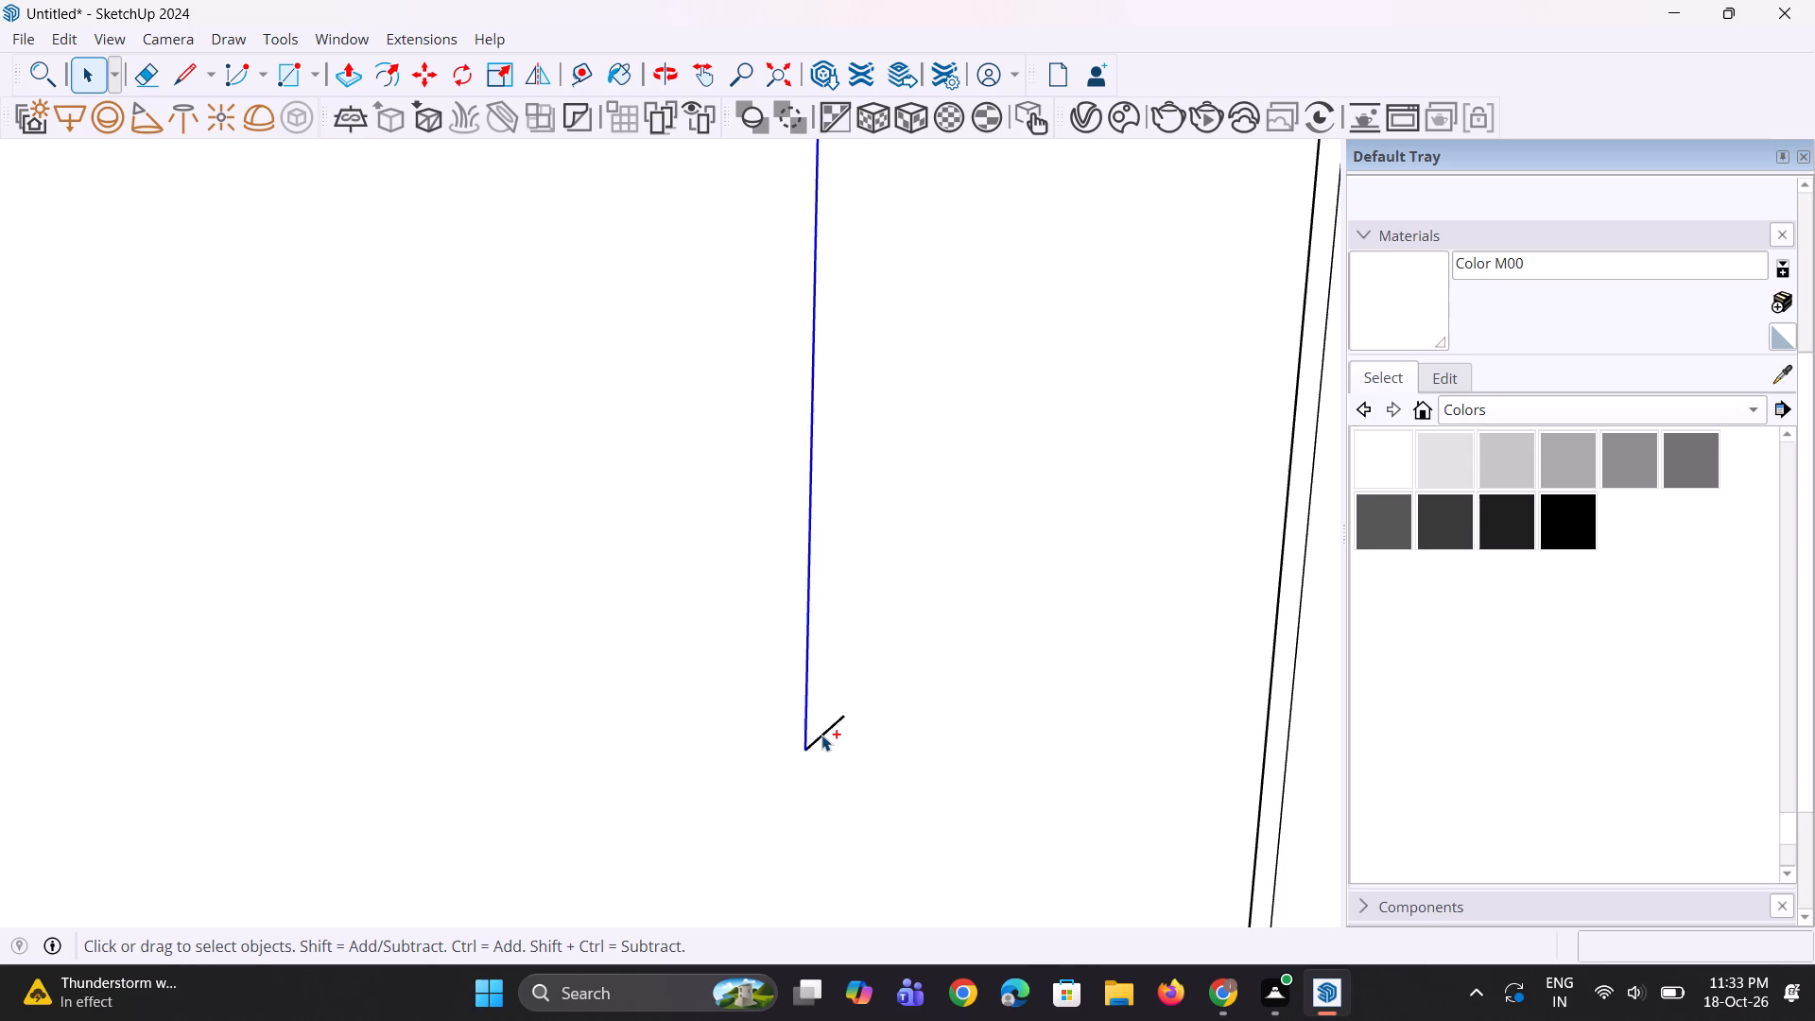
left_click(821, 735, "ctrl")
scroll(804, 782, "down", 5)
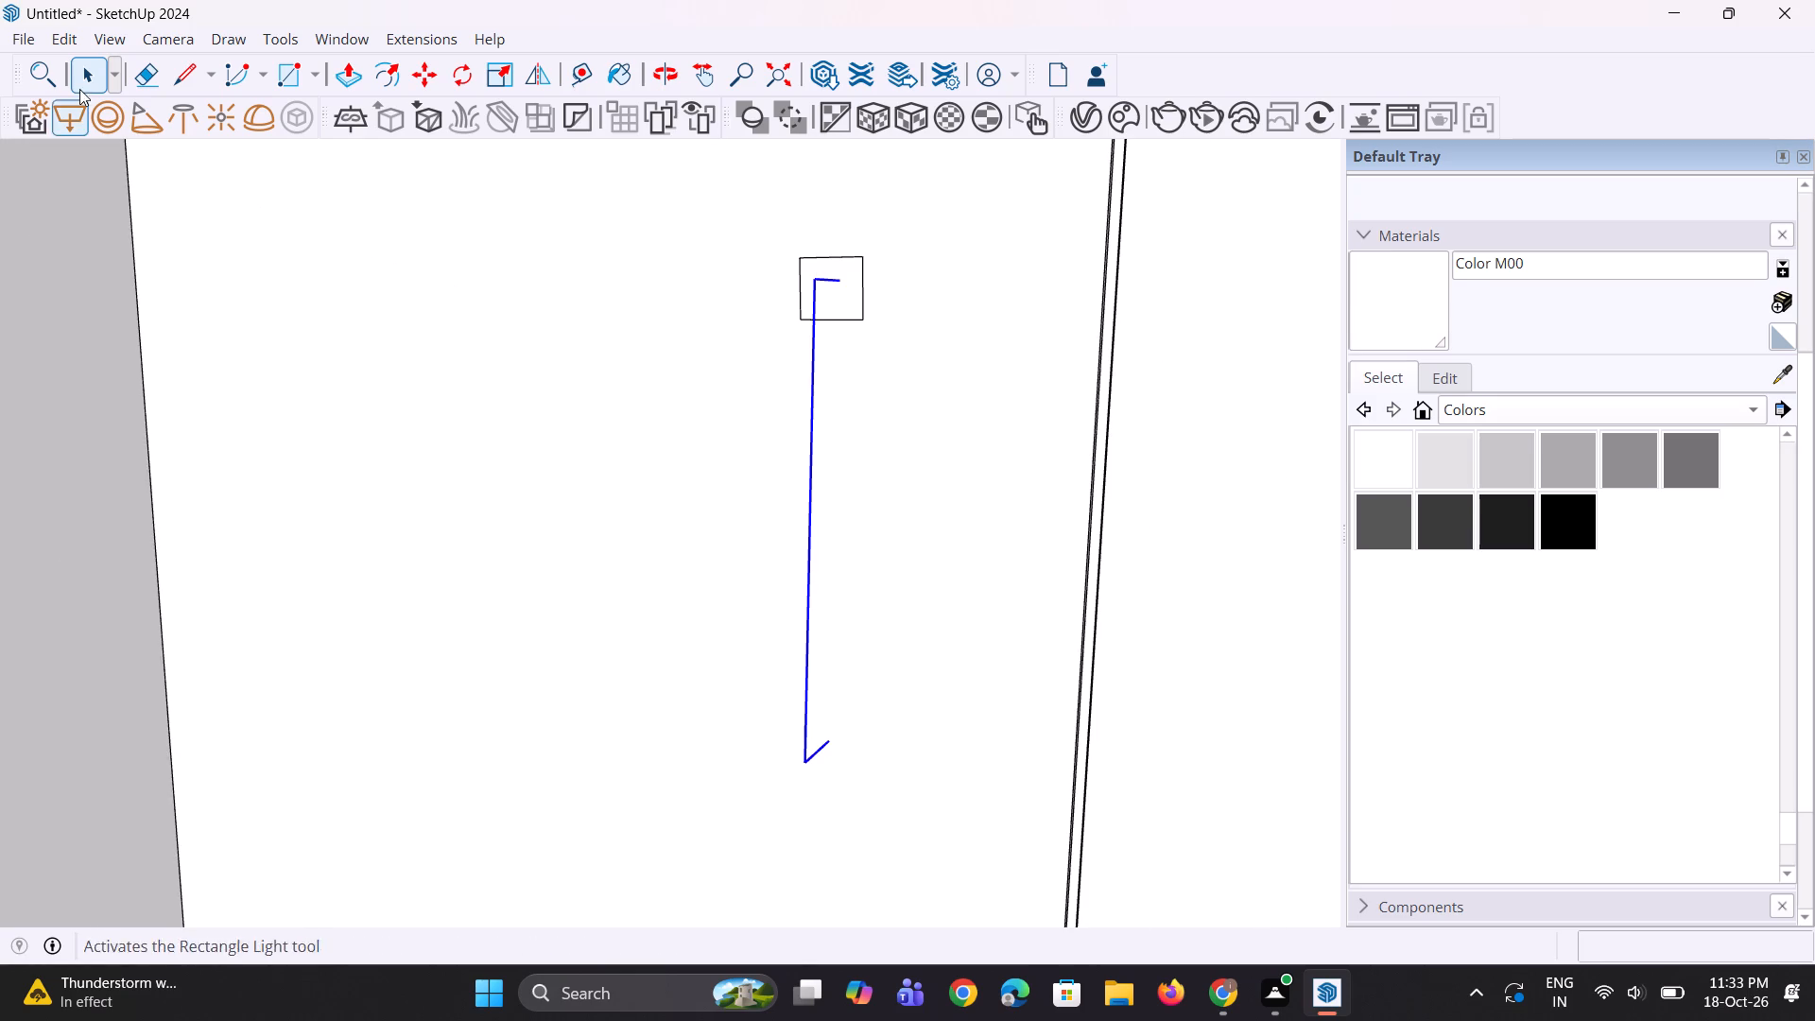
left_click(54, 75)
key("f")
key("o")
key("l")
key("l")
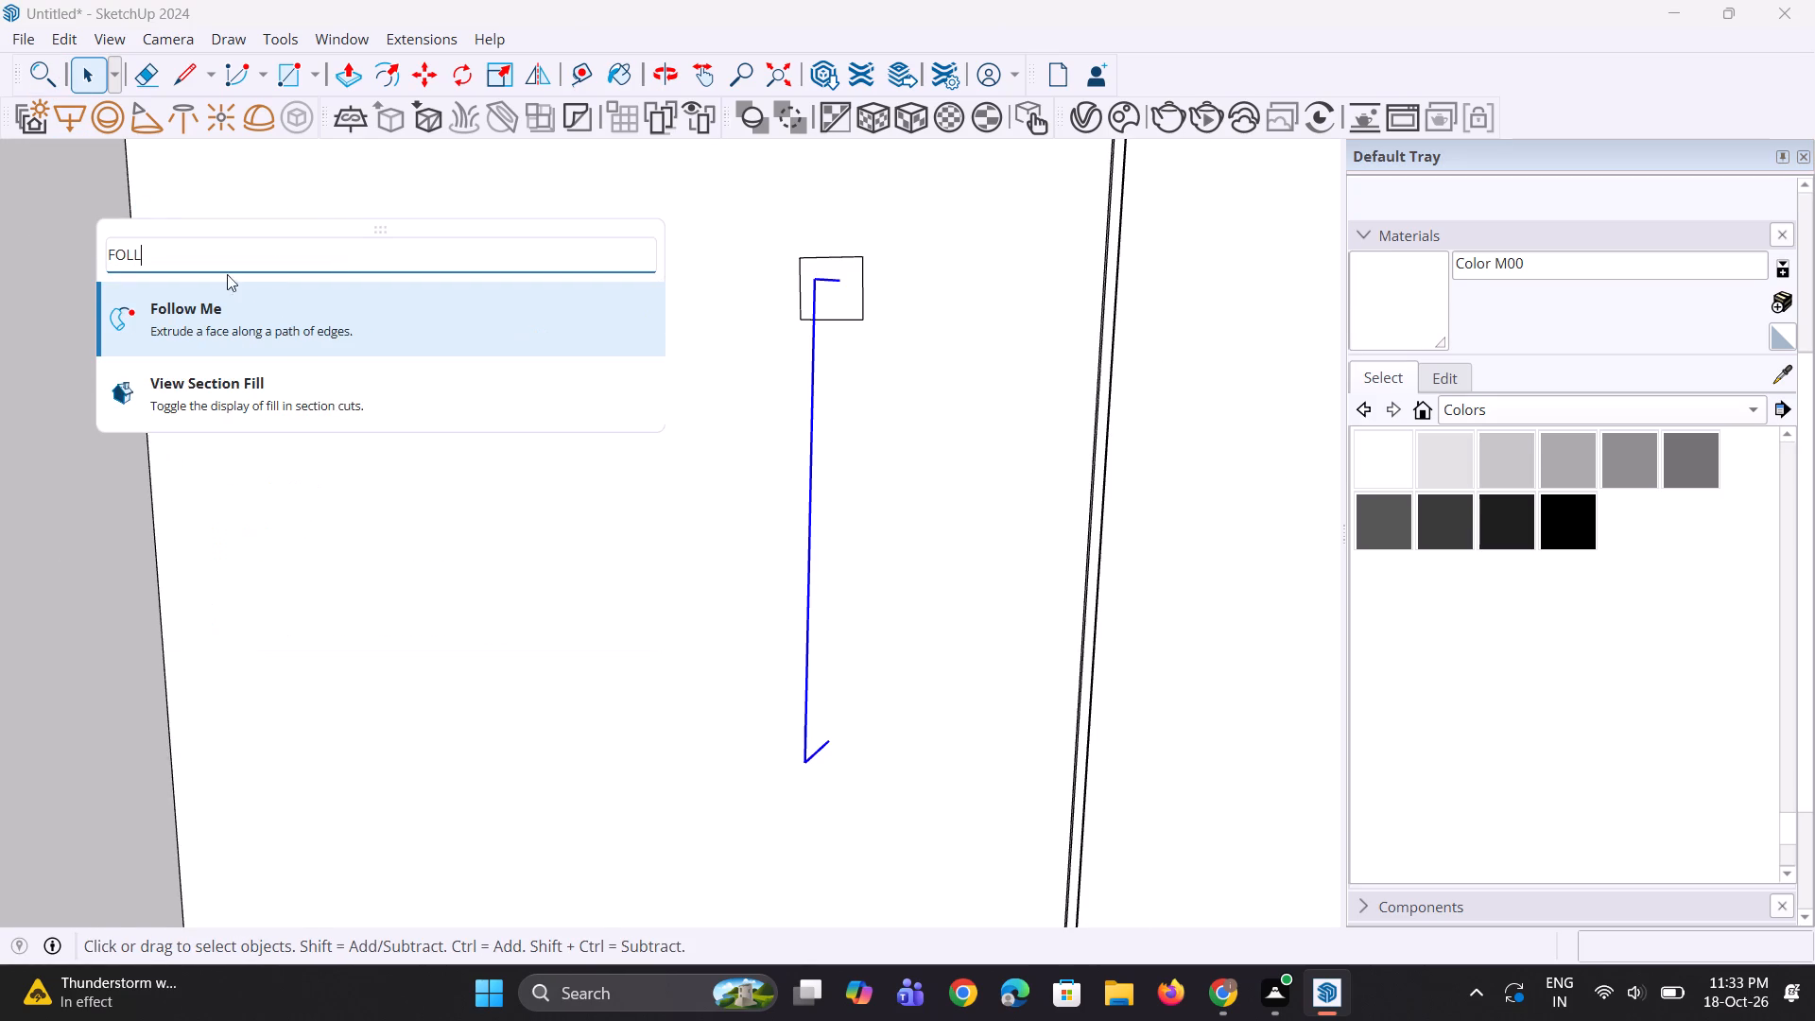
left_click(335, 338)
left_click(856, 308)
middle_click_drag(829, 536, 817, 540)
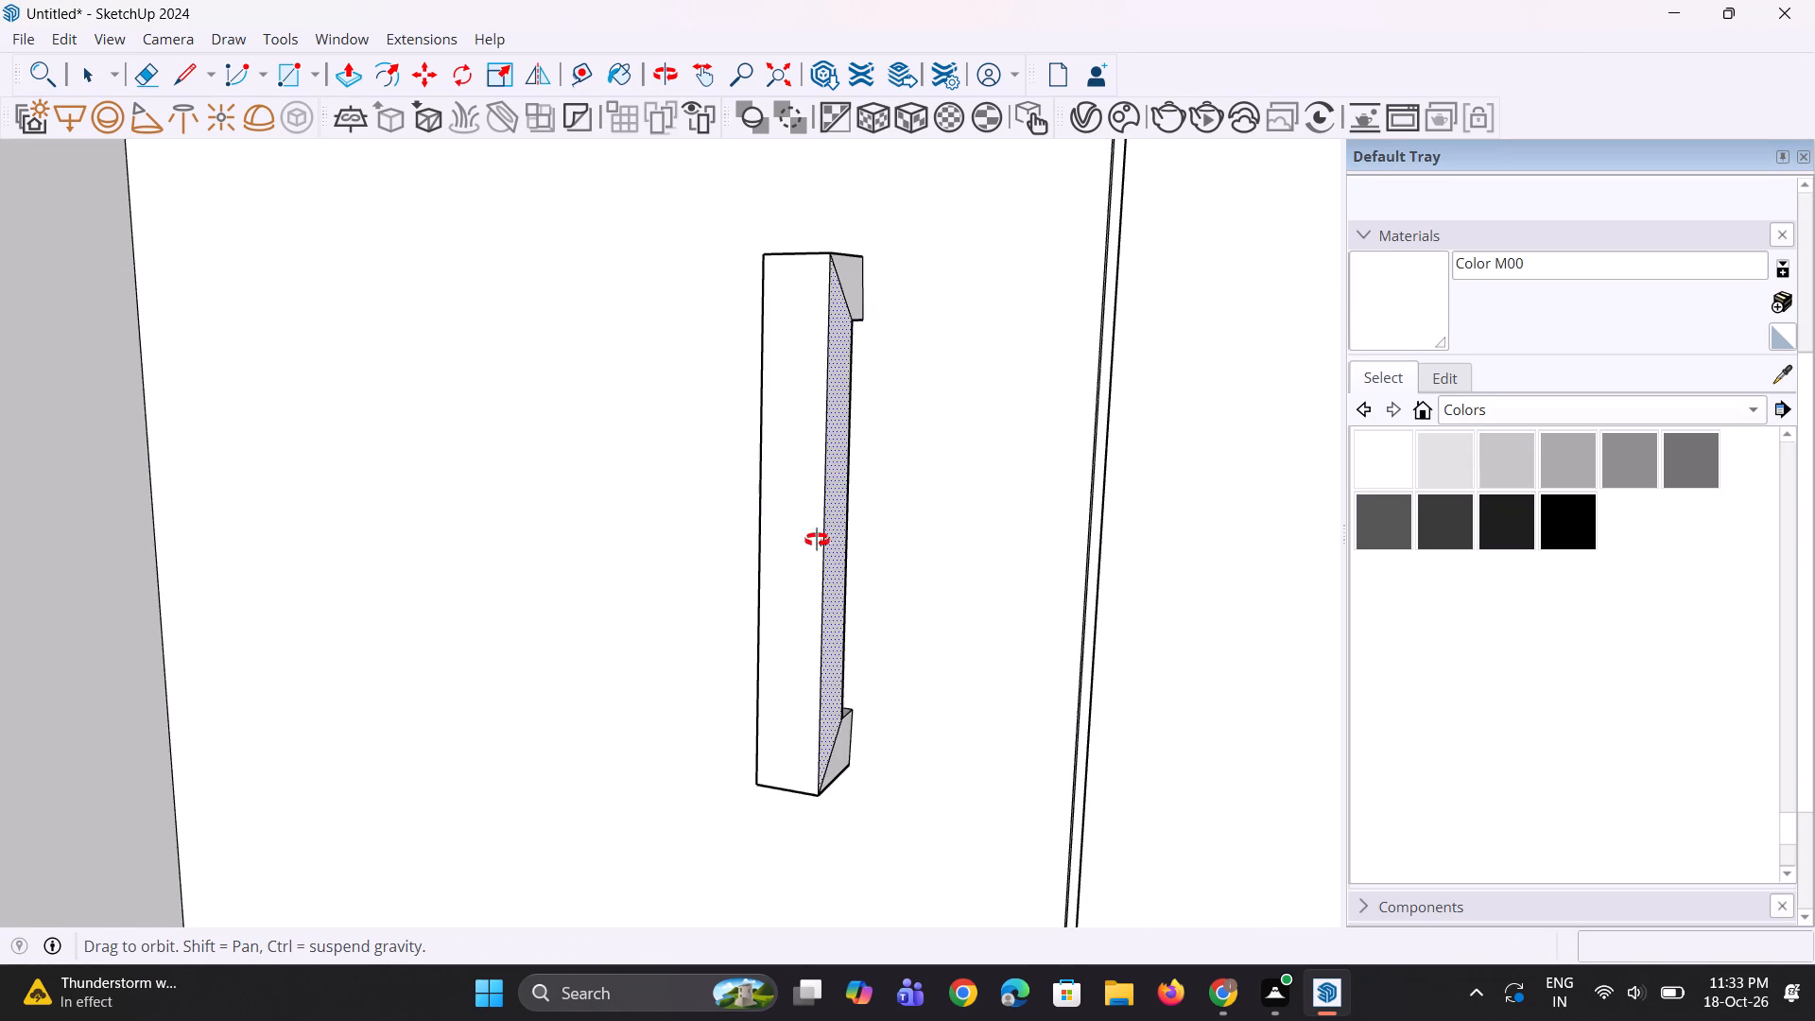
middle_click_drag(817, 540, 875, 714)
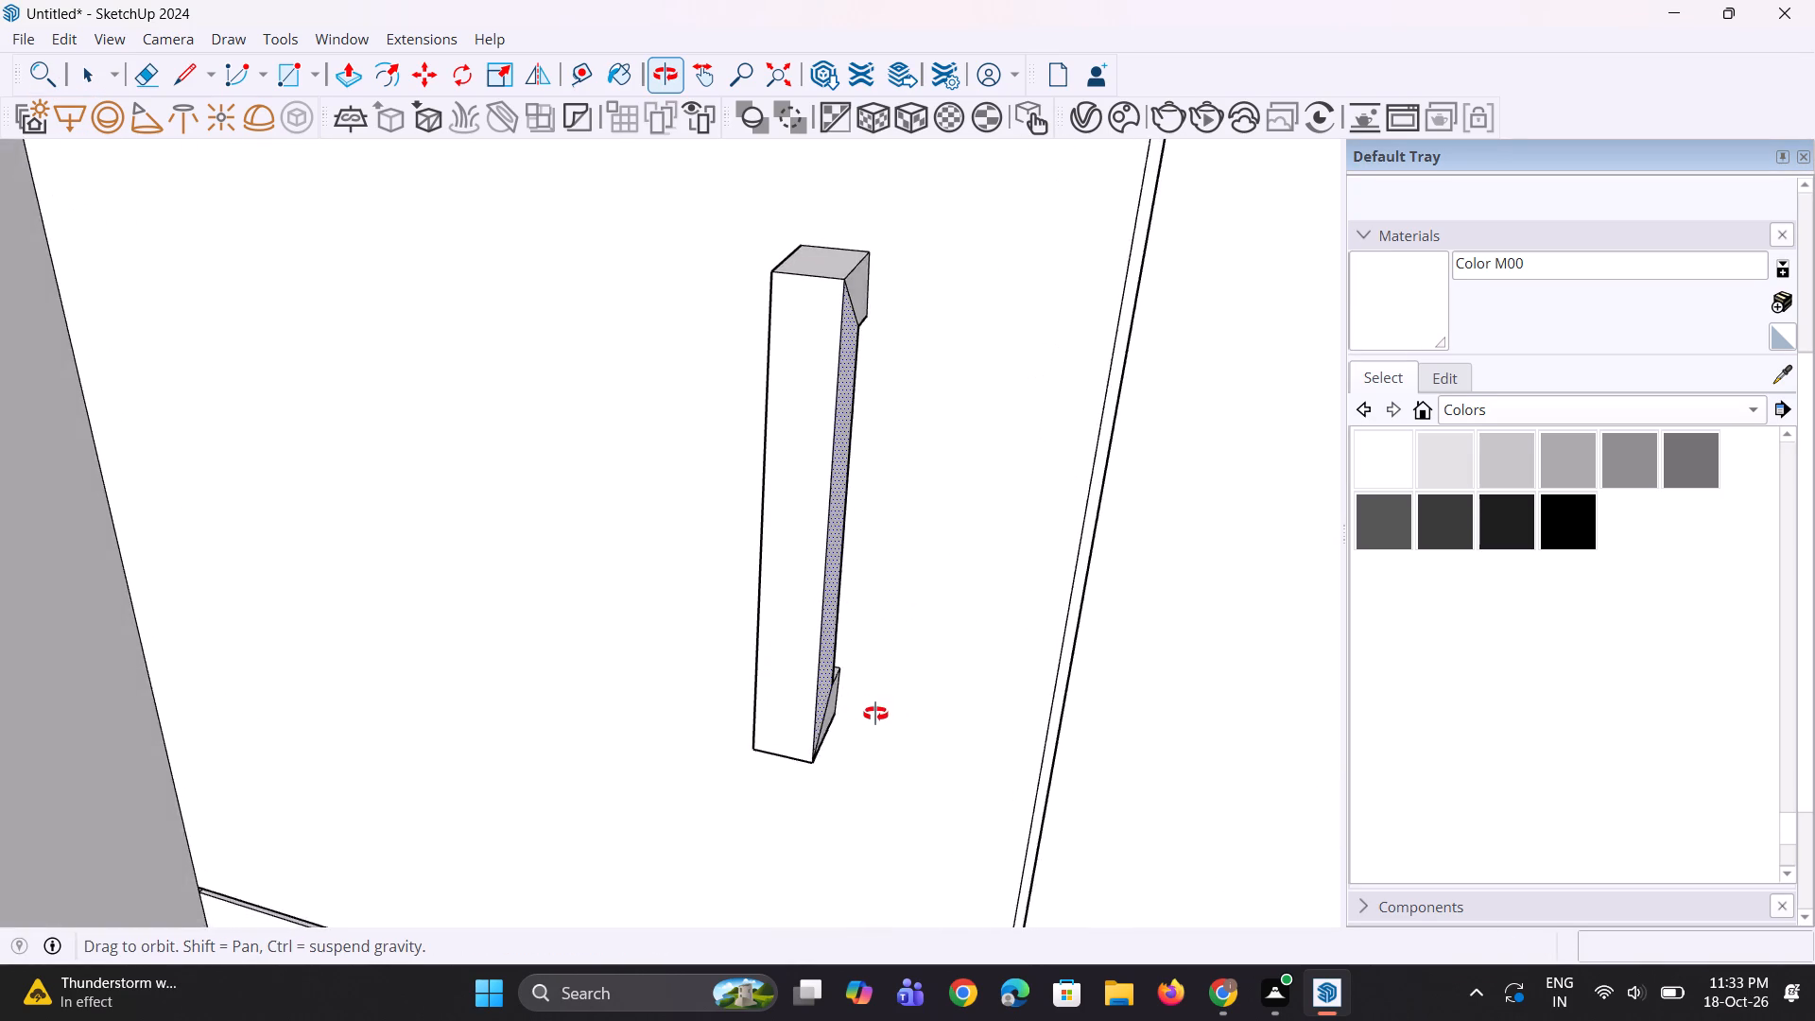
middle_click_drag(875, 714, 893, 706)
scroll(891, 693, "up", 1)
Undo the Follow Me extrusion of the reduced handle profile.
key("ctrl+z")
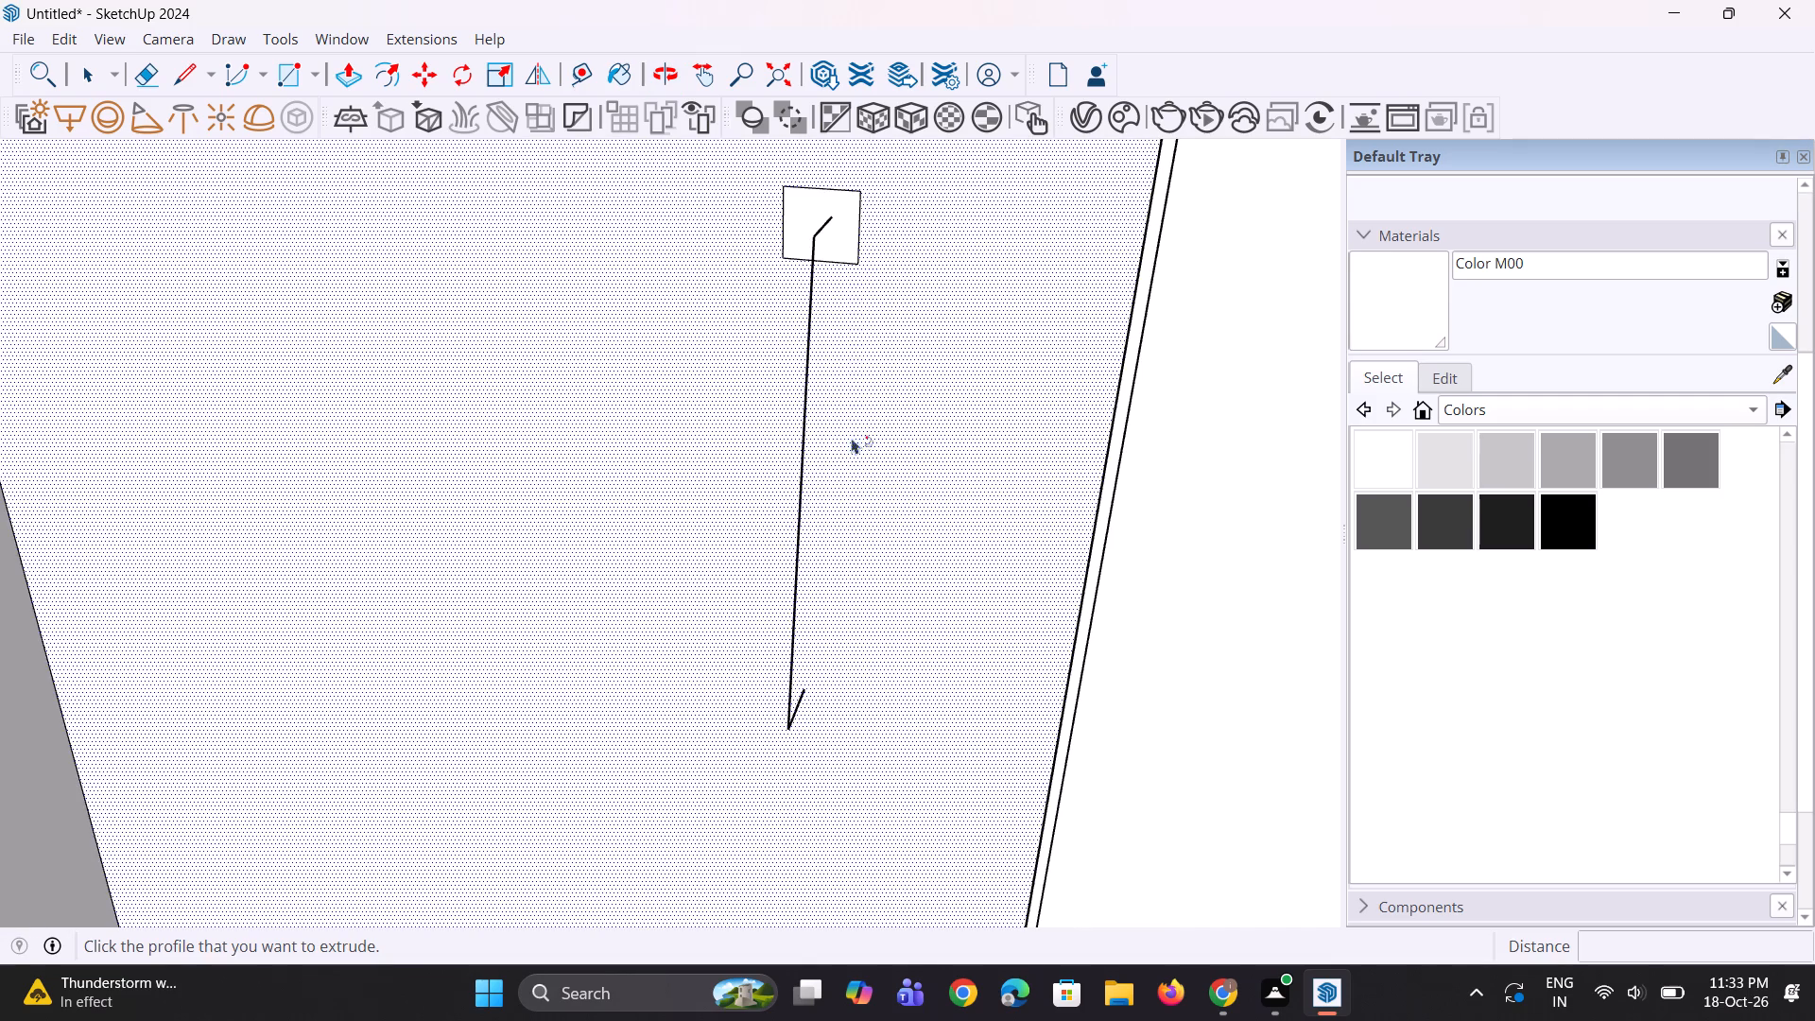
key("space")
Narrow the handle profile by moving its vertical edge farther from the bed wall slightly inwards.
scroll(890, 612, "down", 5)
scroll(885, 355, "up", 2)
left_click(871, 384)
scroll(870, 412, "up", 1)
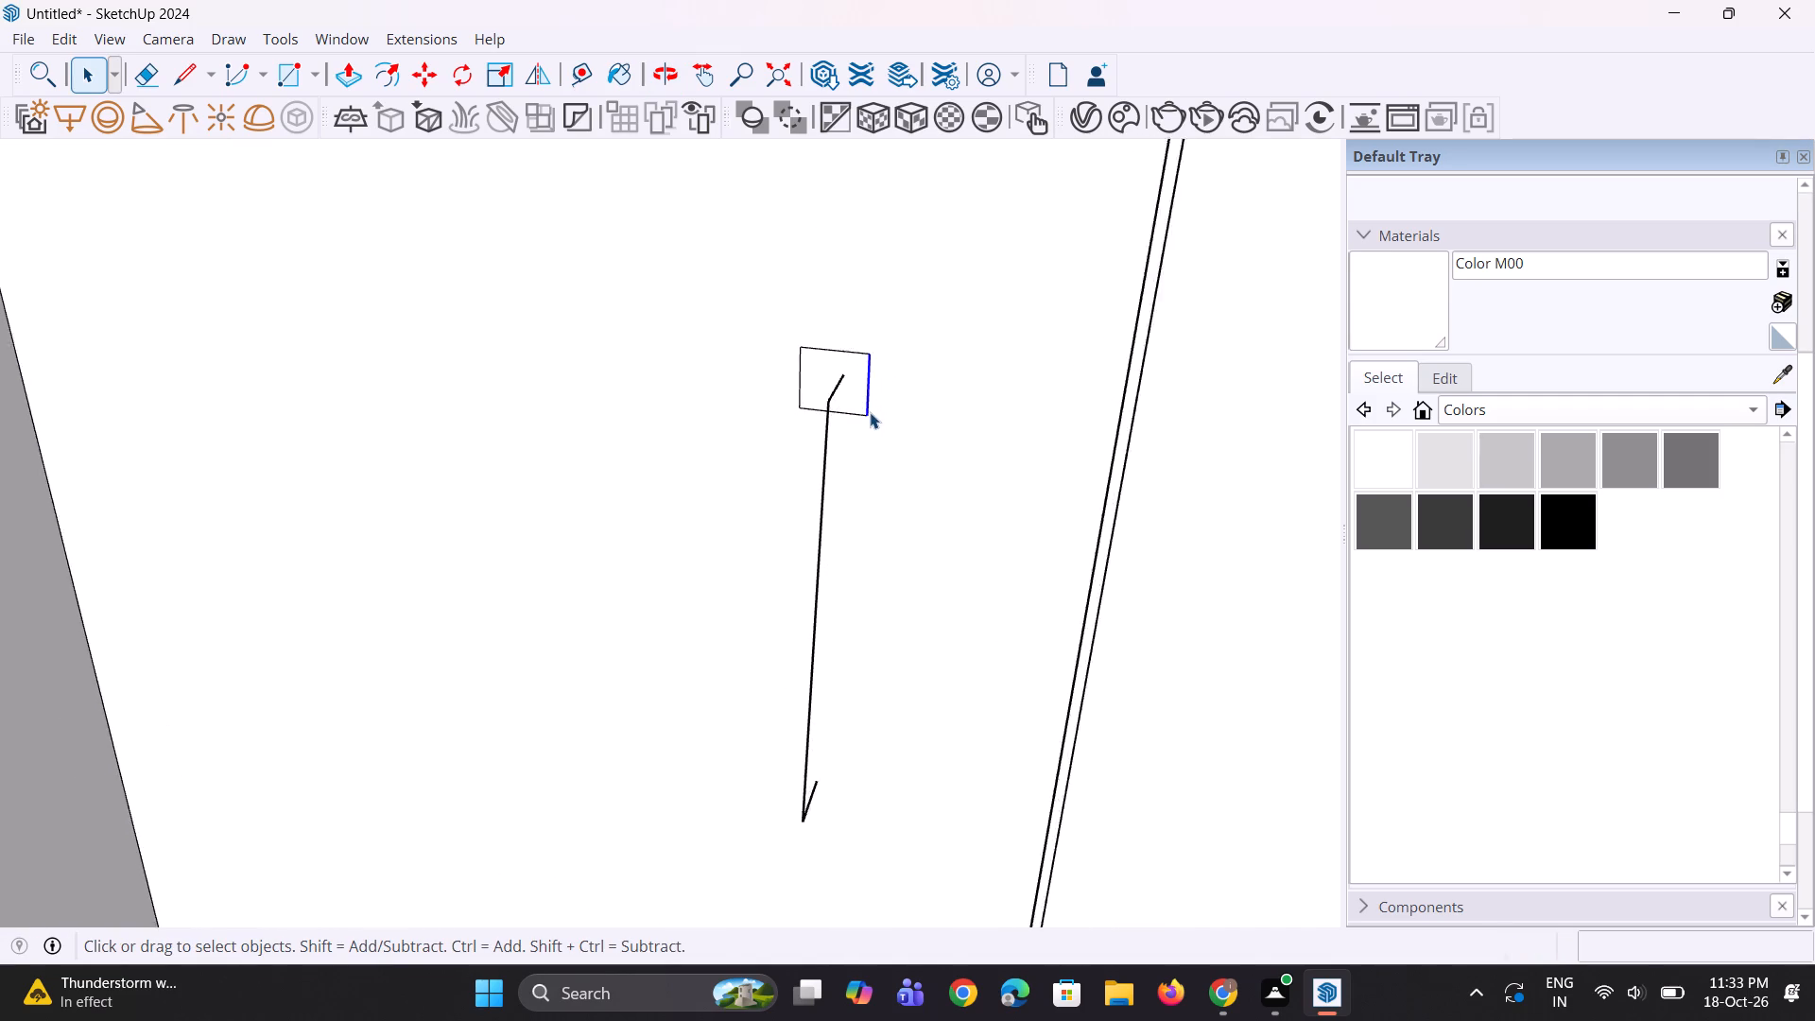
scroll(870, 412, "up", 5)
key("m")
scroll(870, 414, "up", 1)
left_click(862, 415)
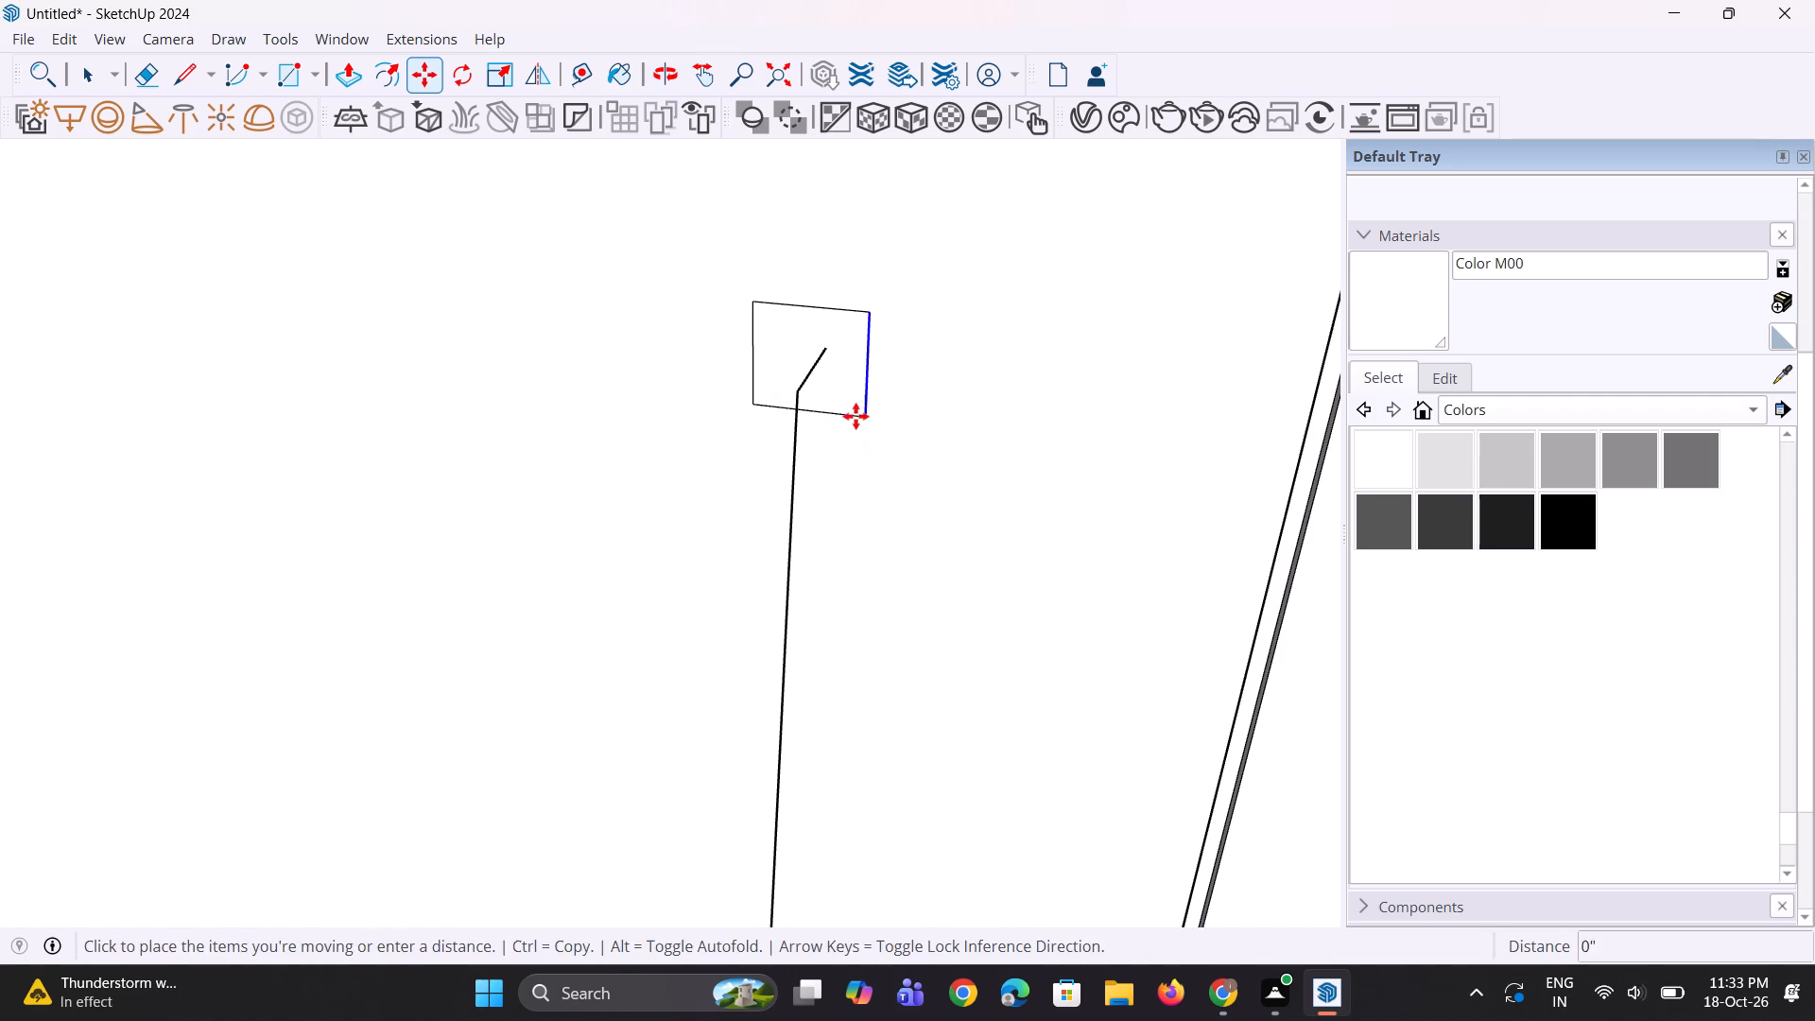
left_click(849, 416)
key("space")
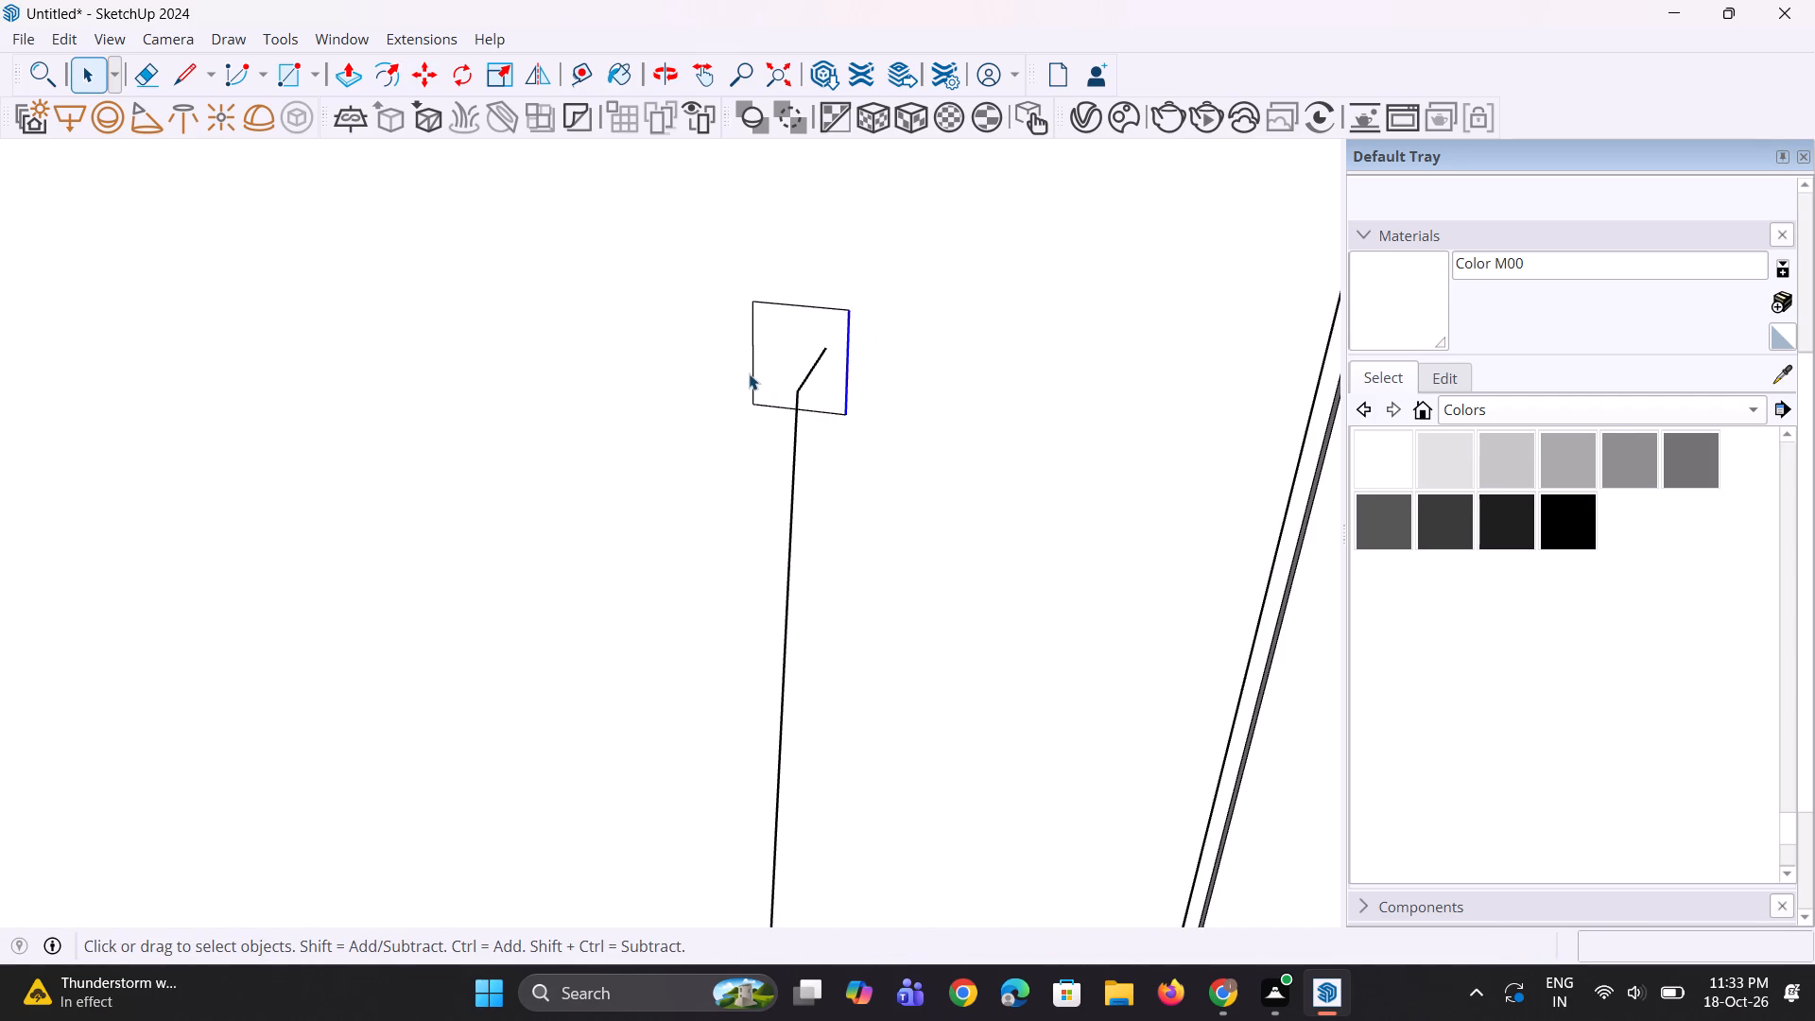
Move the profile's vertical edge nearer the bed wall inwards about 5/16" along the green axis.
left_click(753, 378)
key("m")
scroll(760, 407, "up", 1)
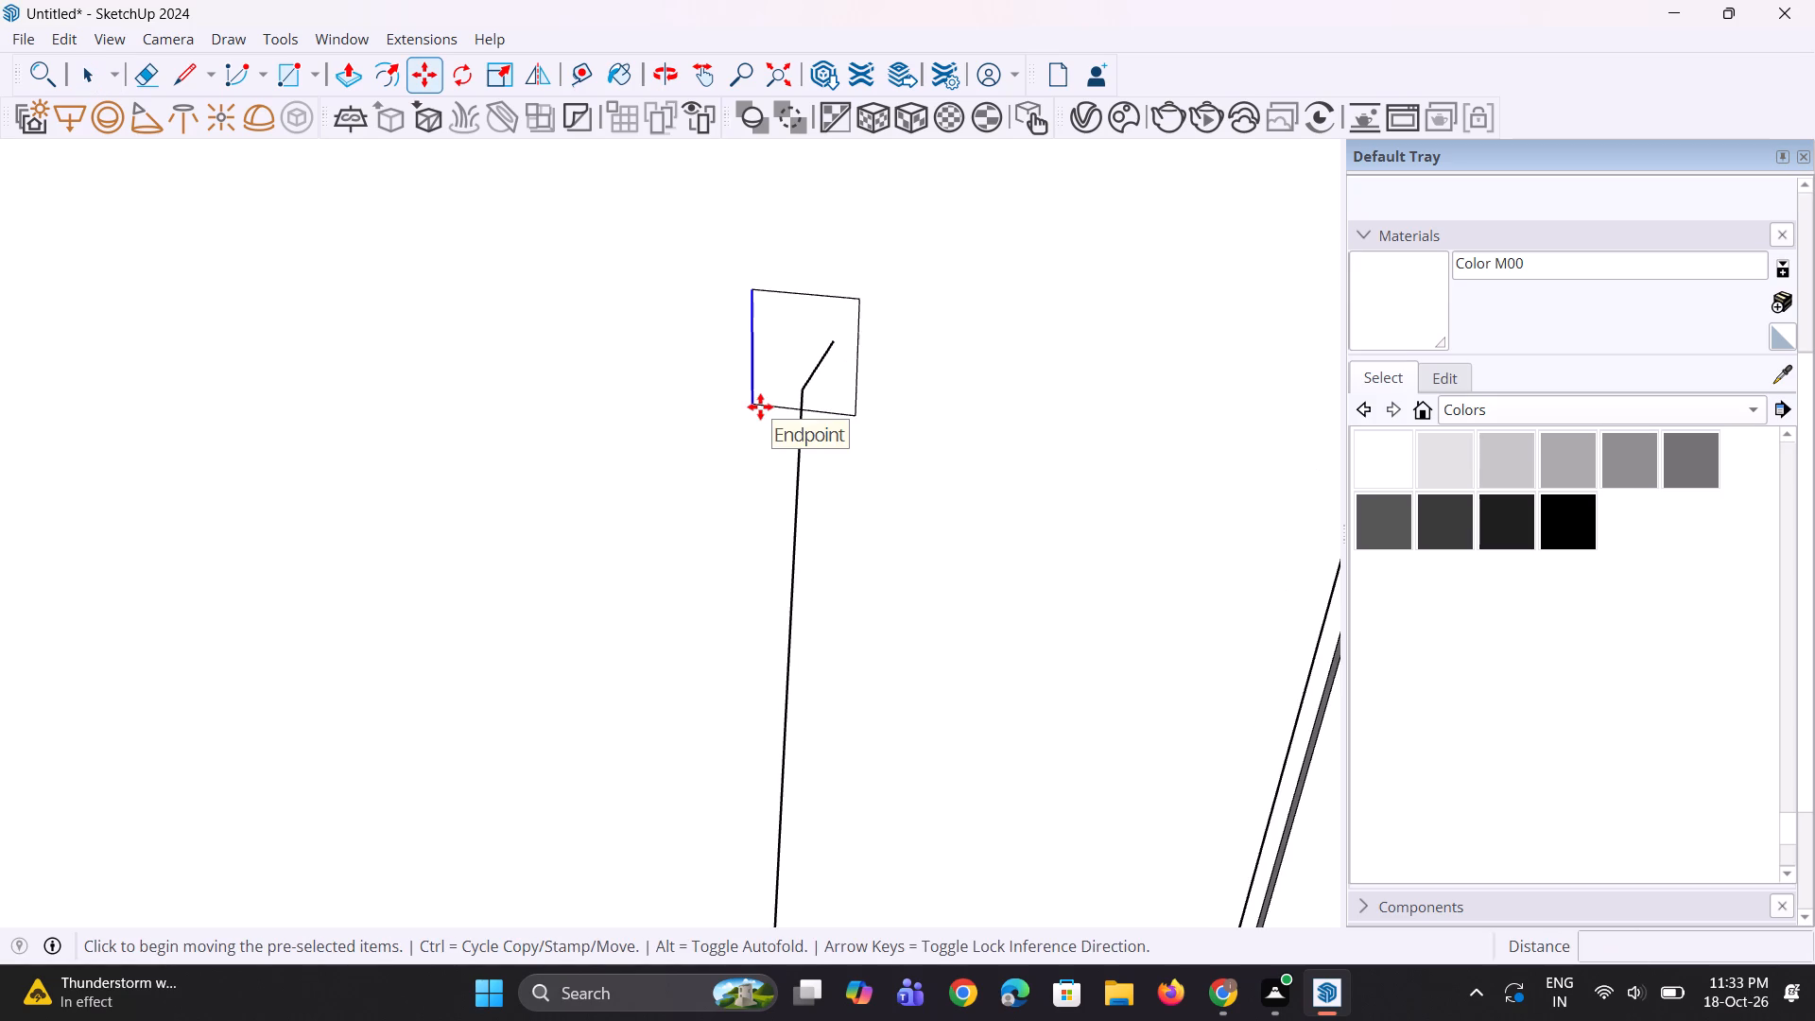
left_click(752, 405)
left_click(777, 407)
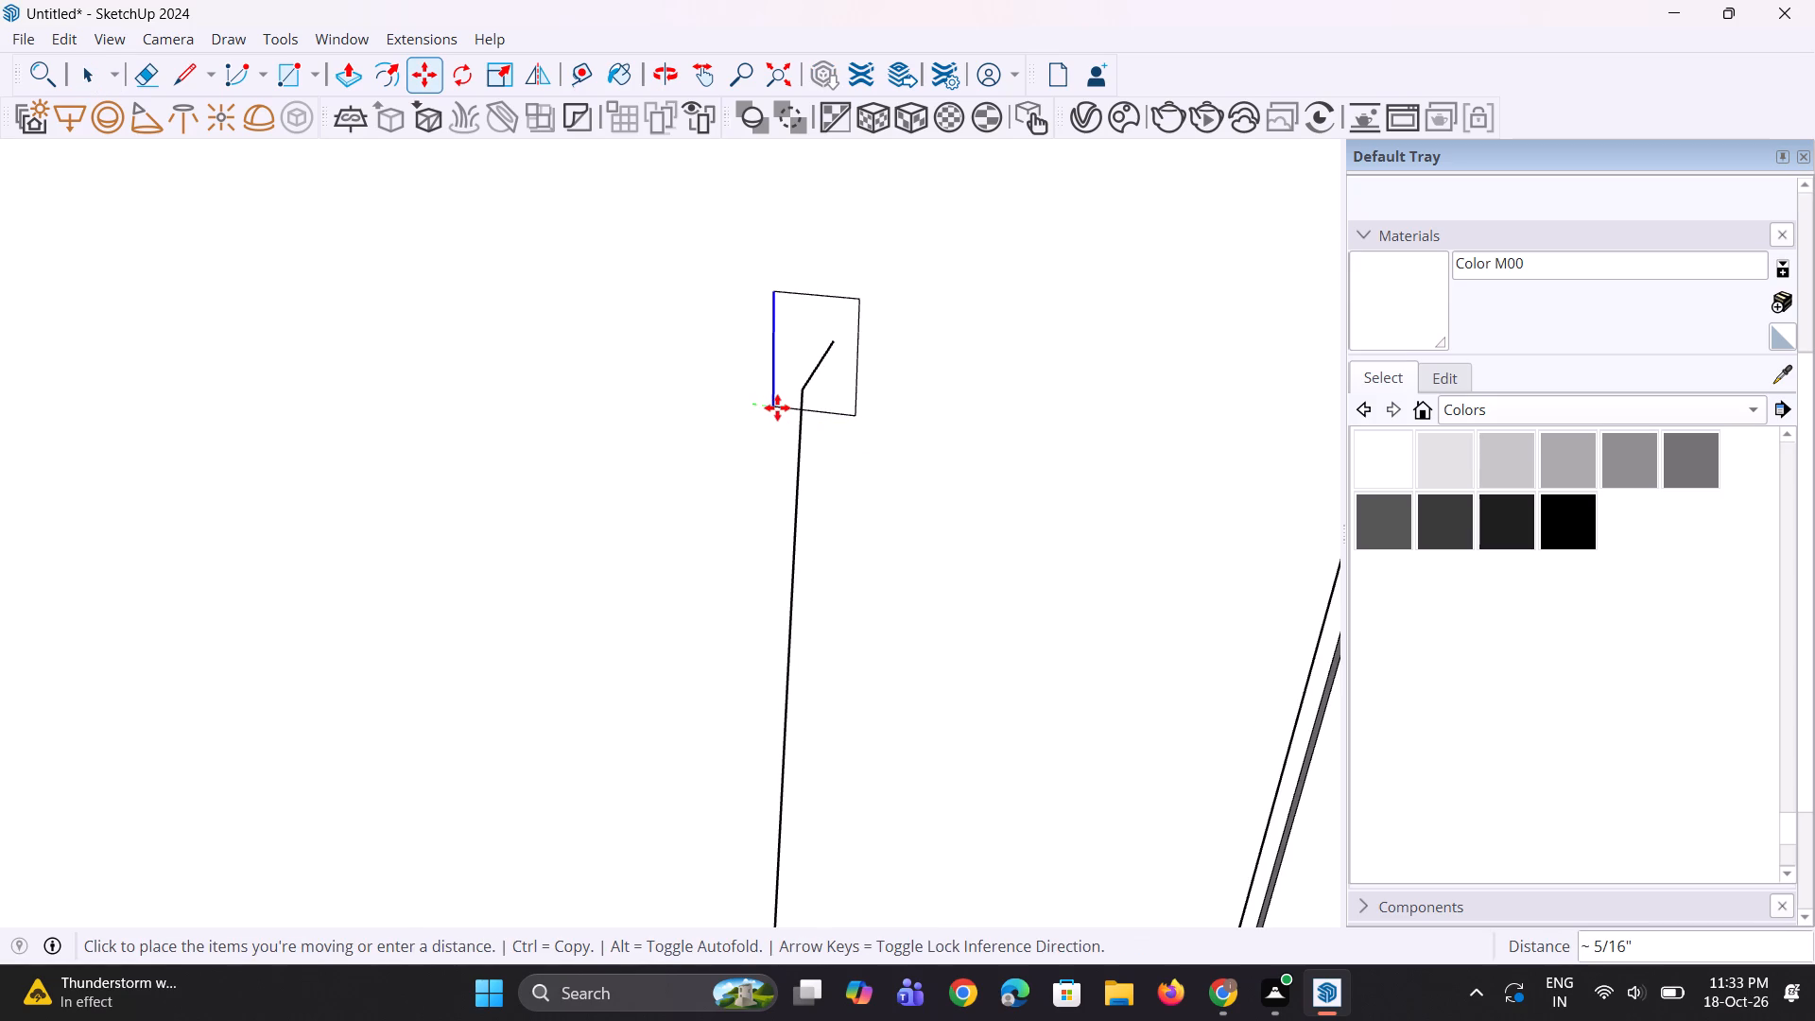
key("space")
Extrude the narrowed profile along all three path edges with Follow Me to form the wardrobe door handle.
left_click(799, 430)
scroll(821, 386, "up", 3)
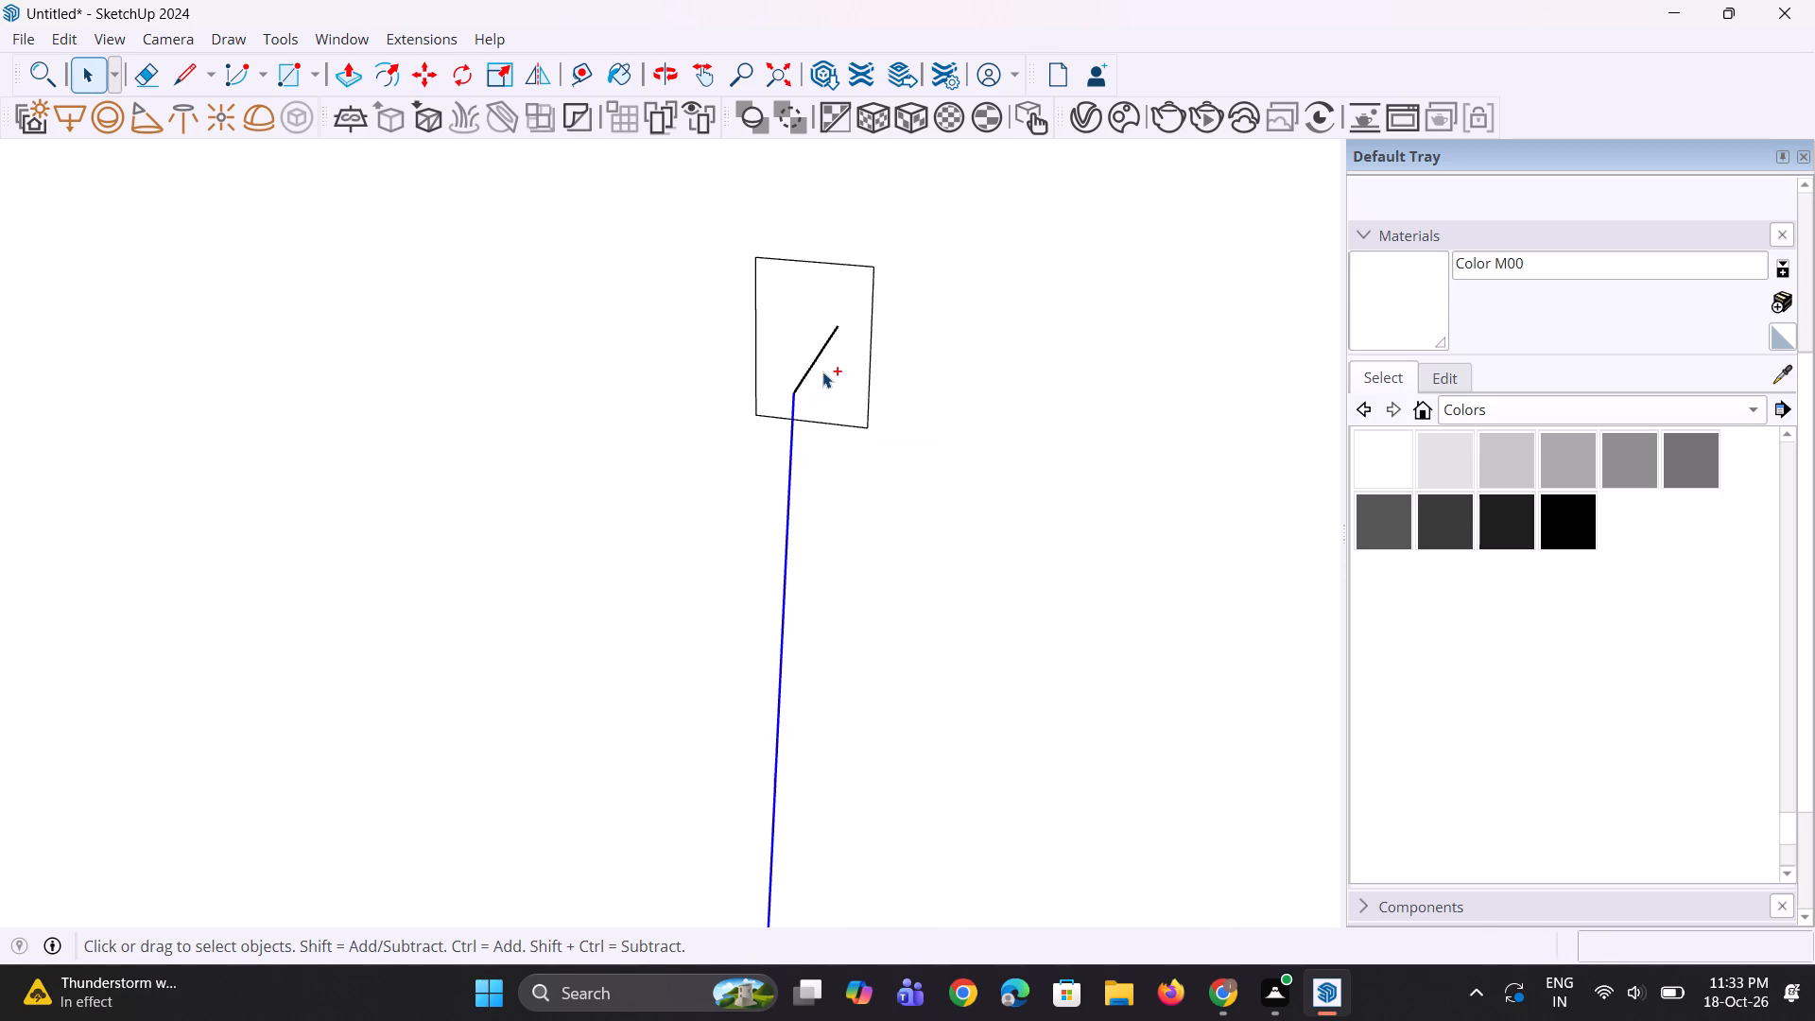
left_click(821, 357, "ctrl")
scroll(810, 451, "down", 10)
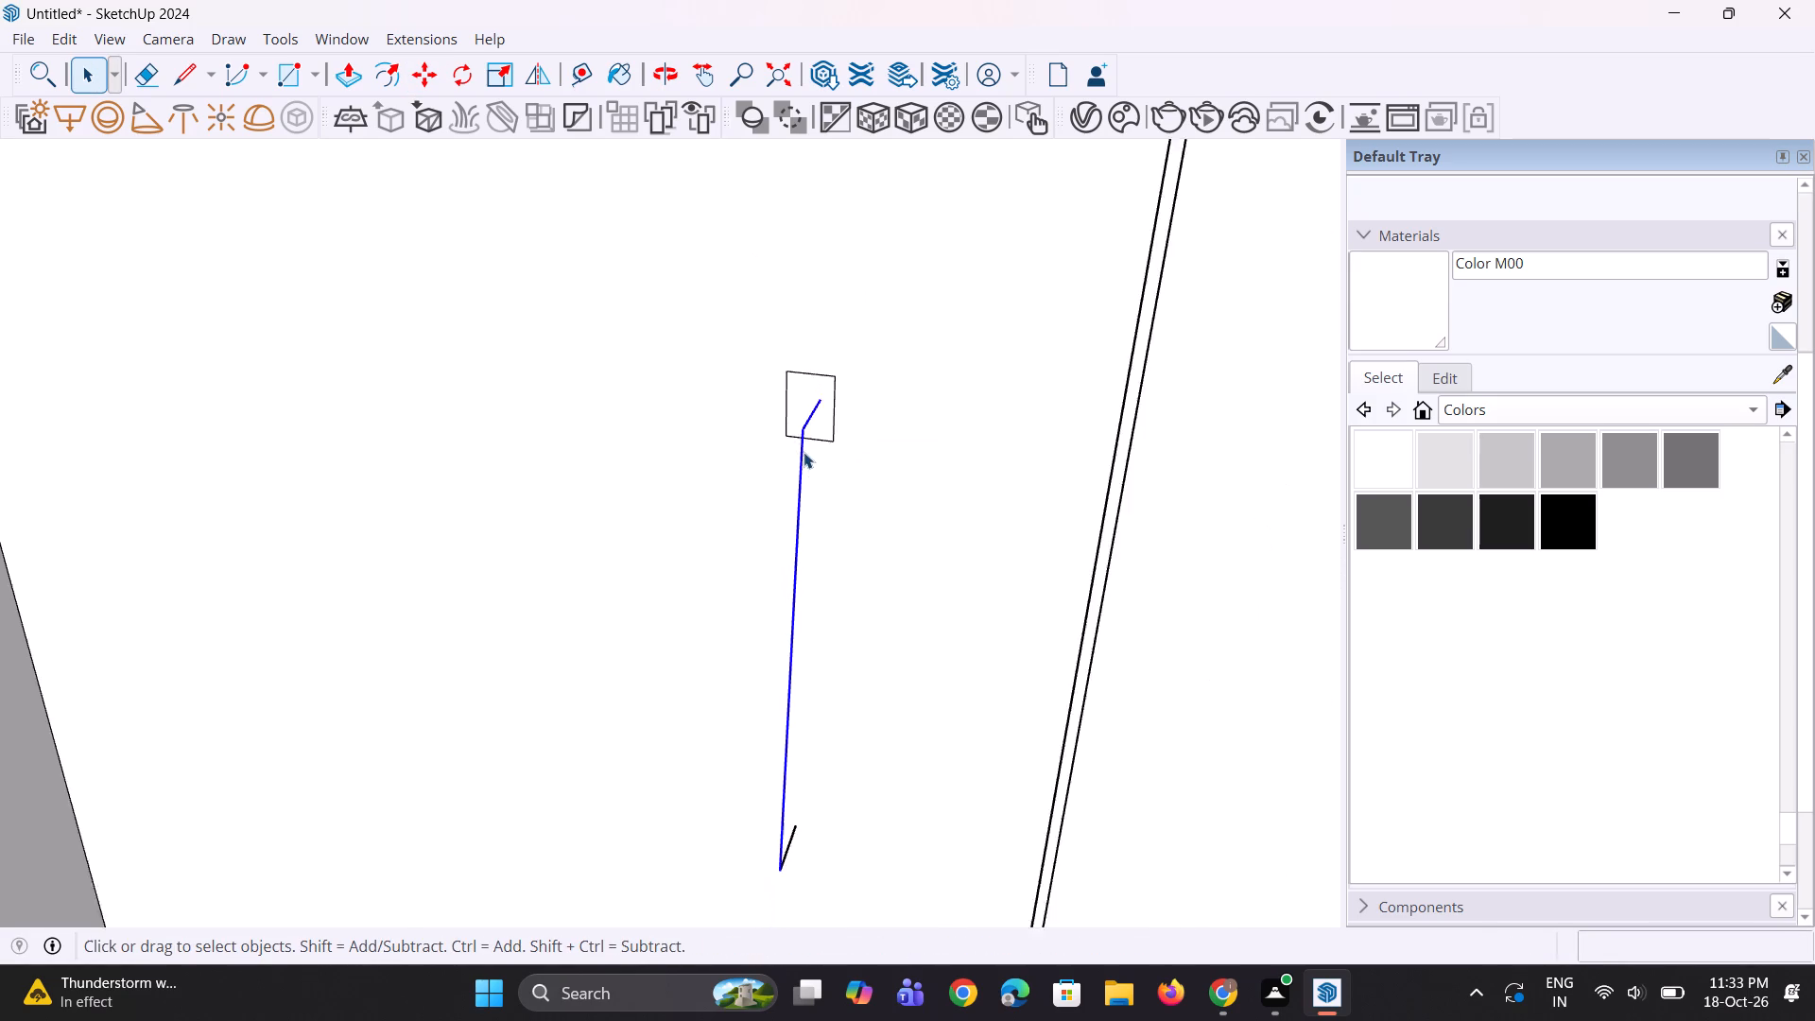
scroll(800, 452, "down", 4)
scroll(785, 692, "up", 11)
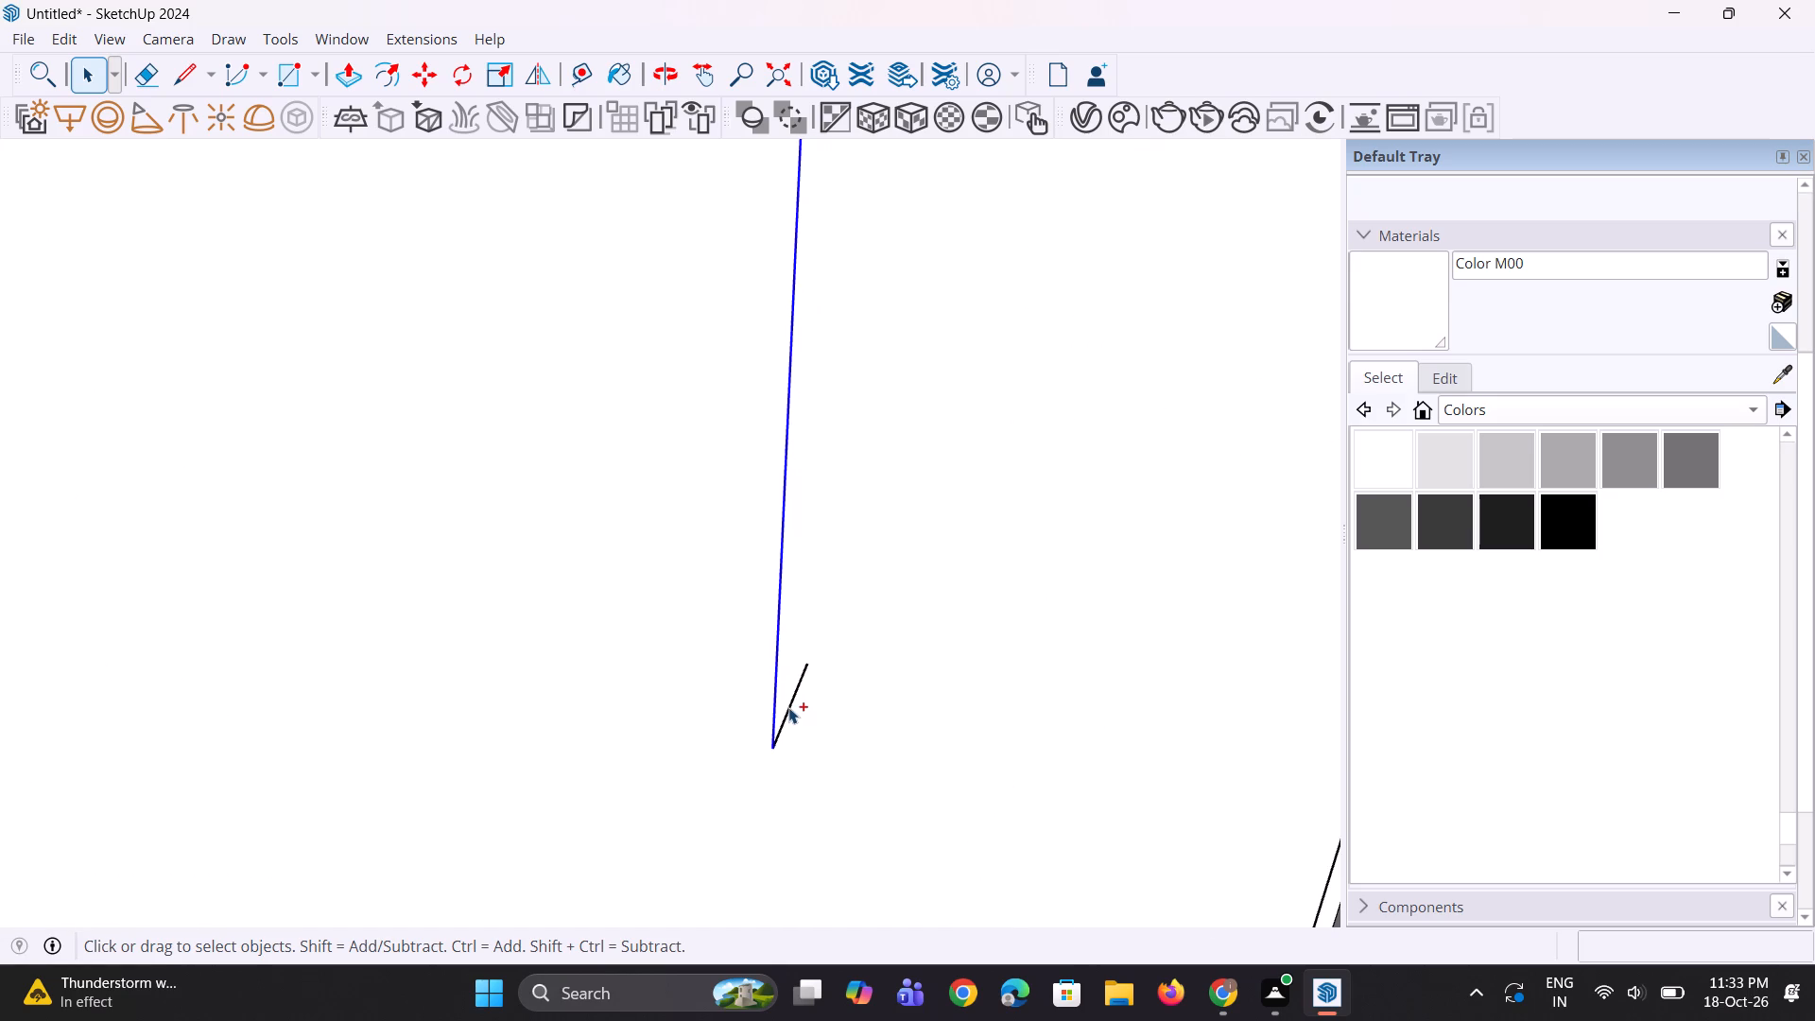
left_click(788, 707, "ctrl")
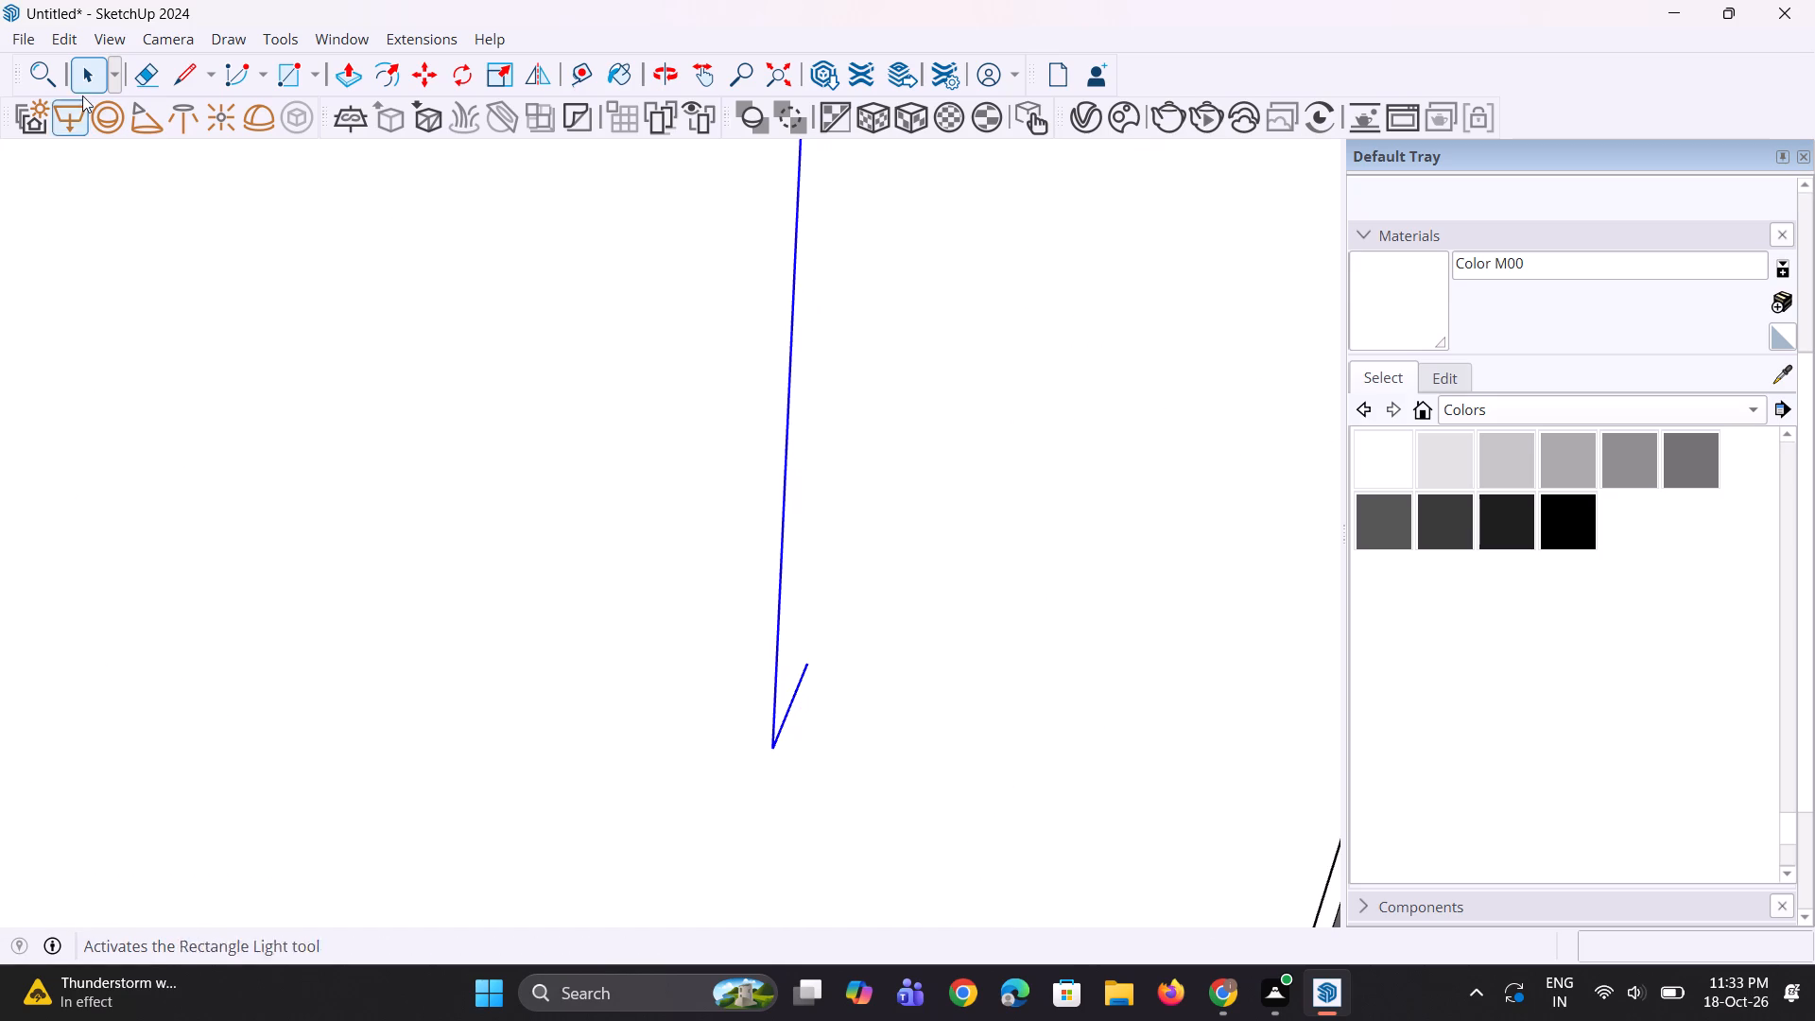
left_click(55, 78)
key("f")
key("o")
key("l")
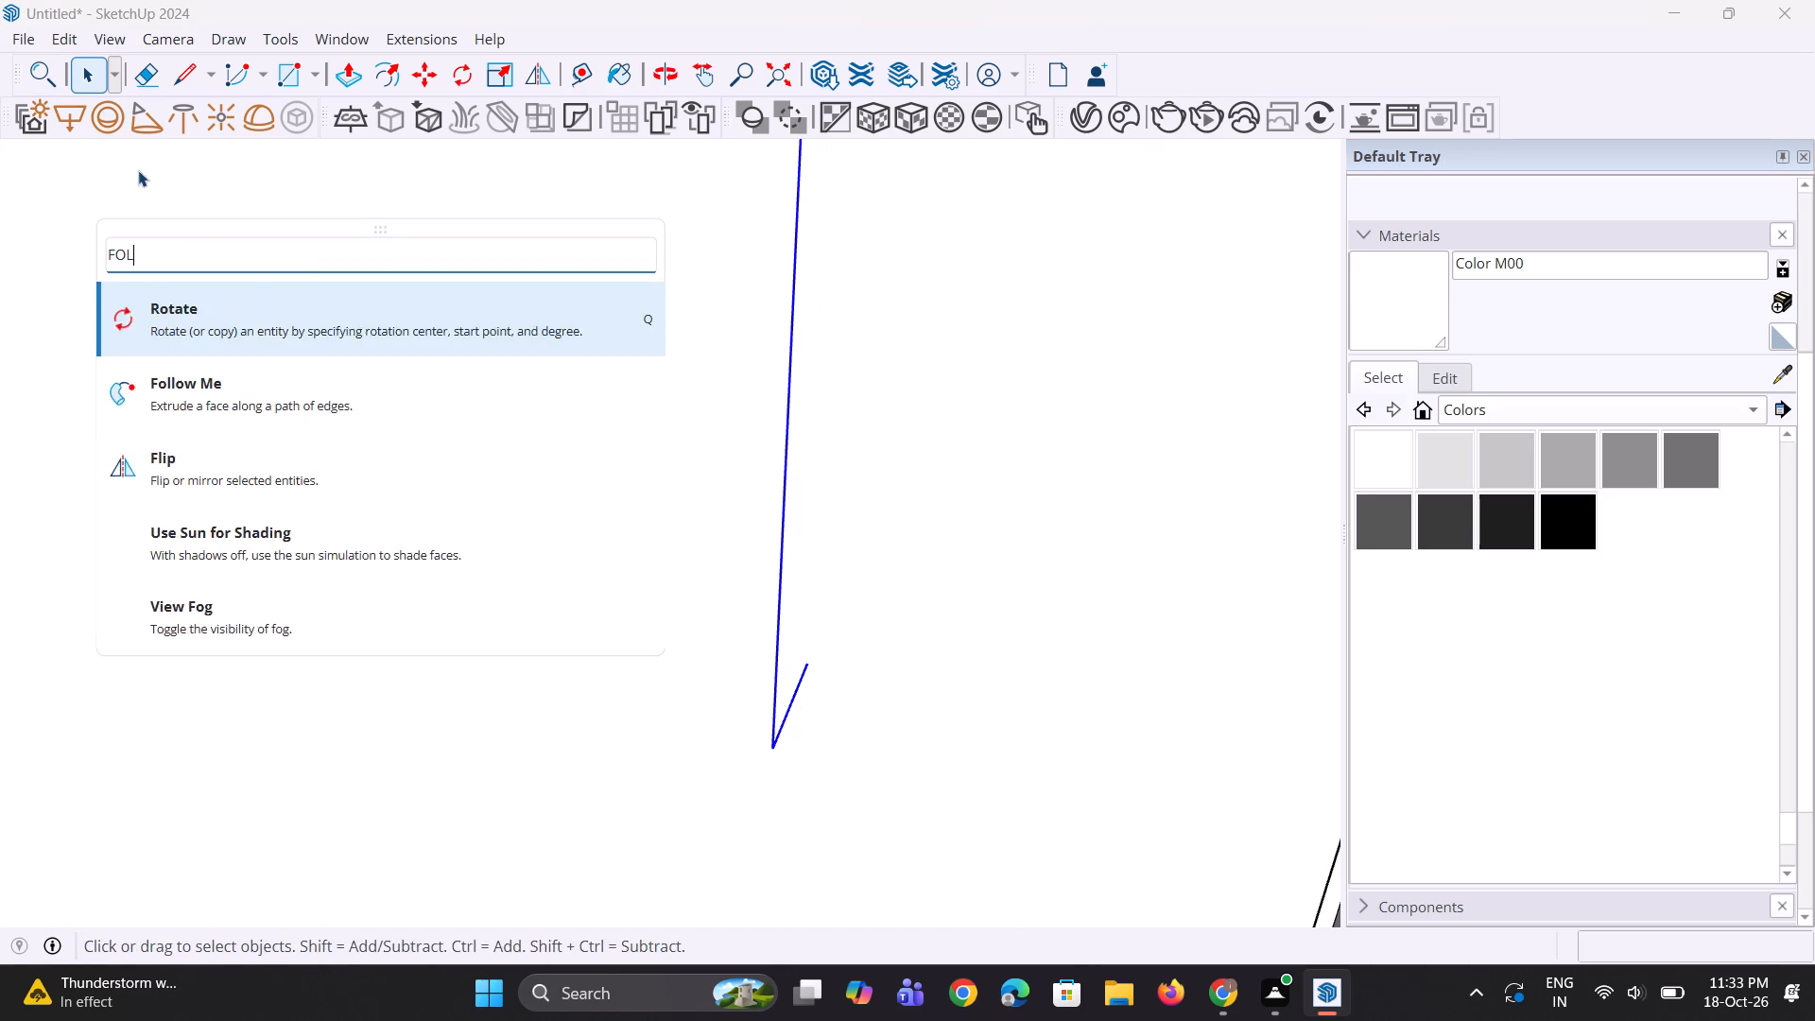
key("l")
left_click(311, 318)
scroll(978, 542, "down", 15)
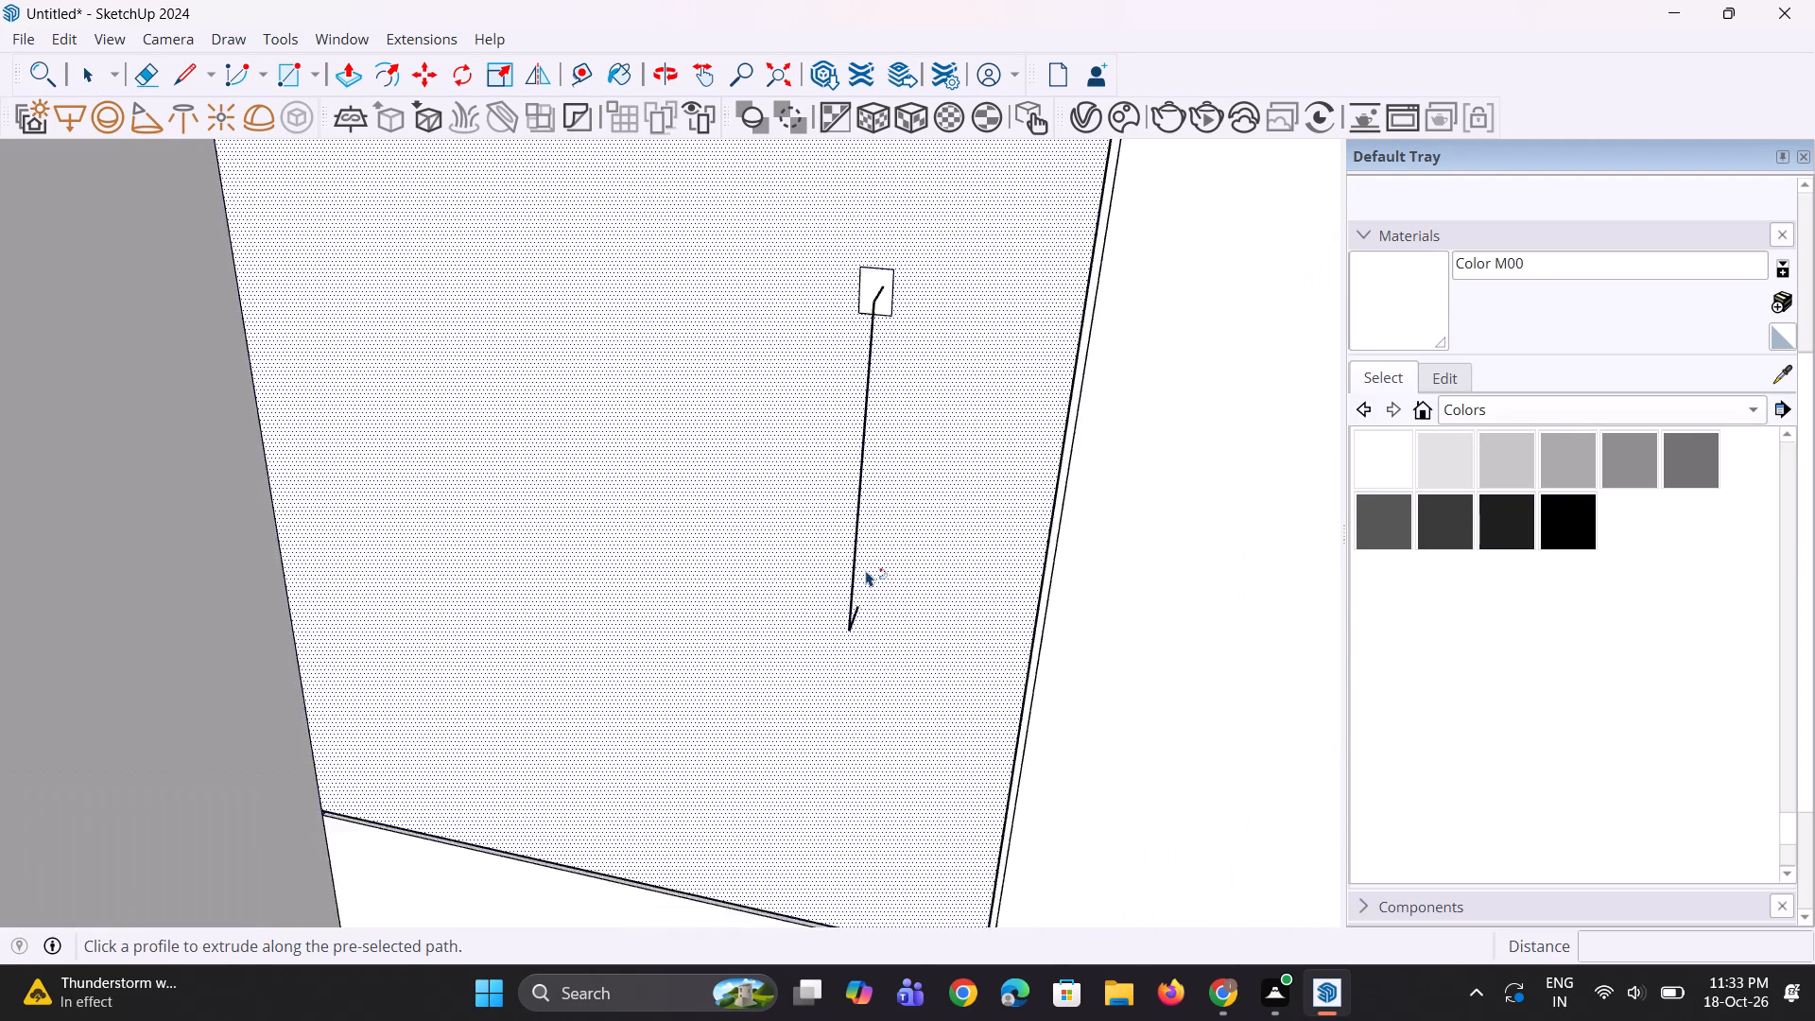
scroll(866, 417, "up", 2)
left_click(882, 375)
middle_click_drag(916, 548, 726, 483)
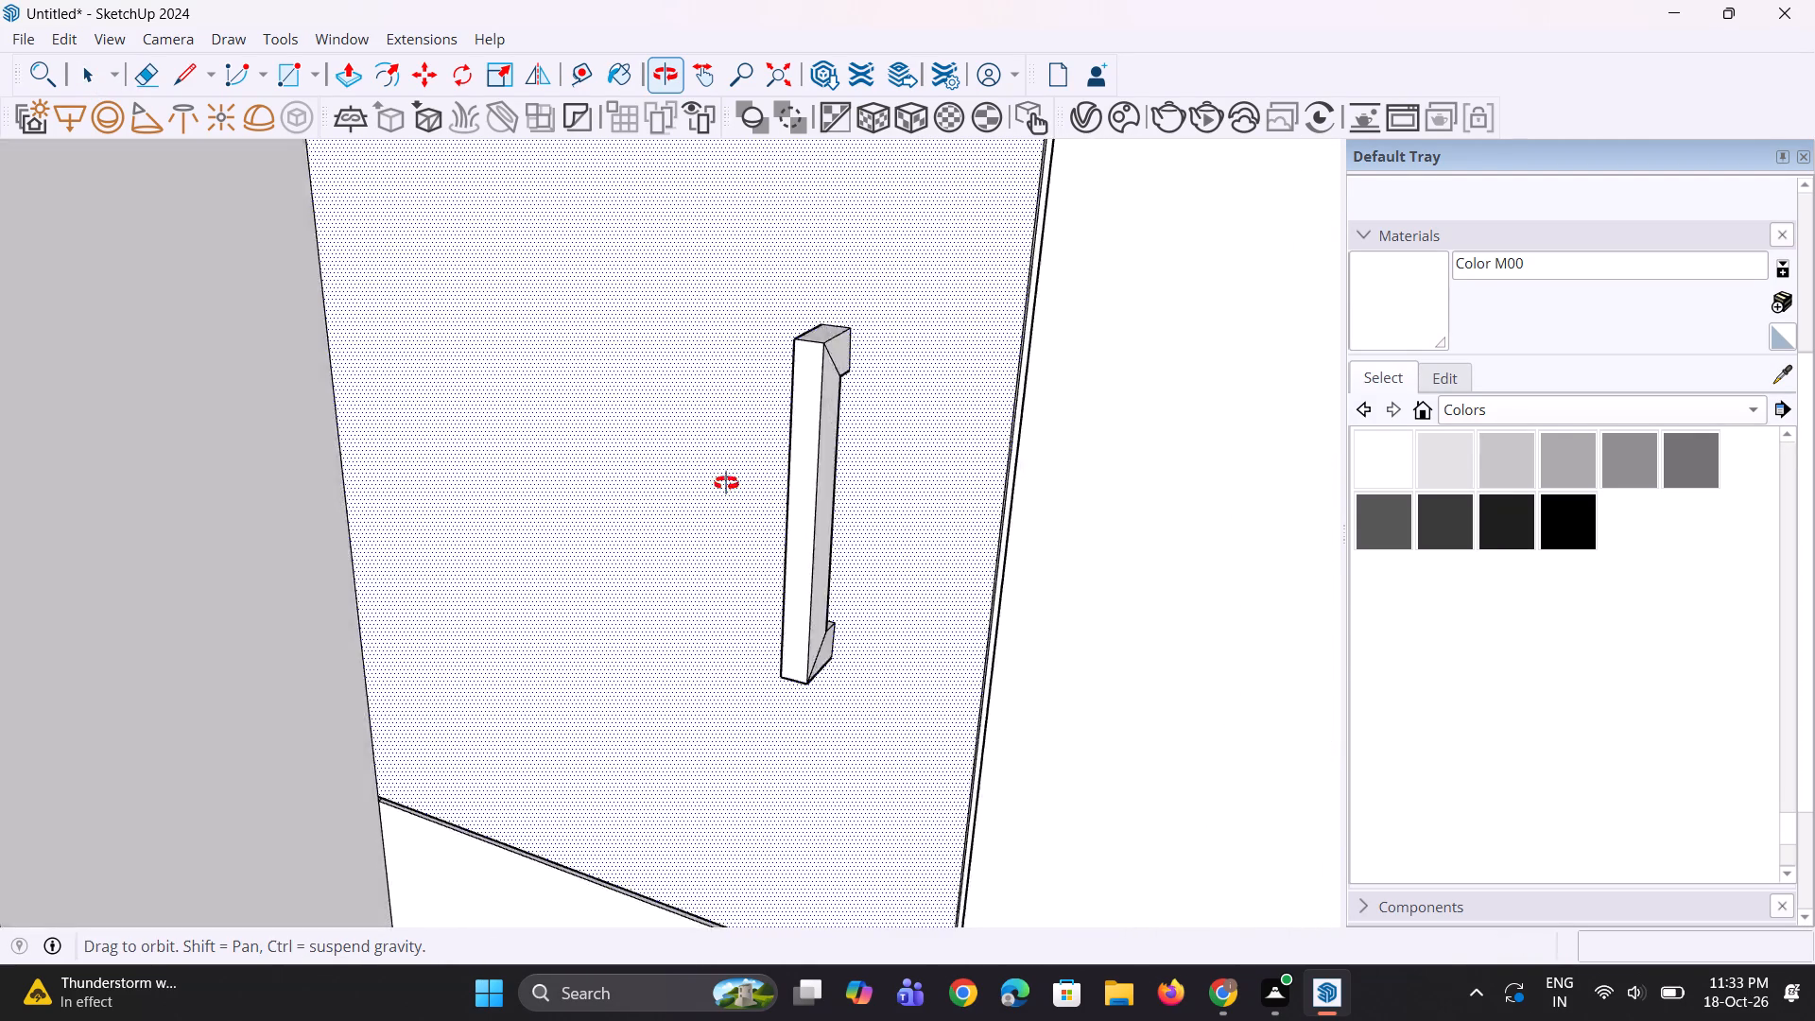
middle_click_drag(726, 483, 760, 519)
key("space")
key("space")
Examine the handle's size and placement against the wardrobe doors and the surrounding bedroom.
scroll(813, 501, "down", 6)
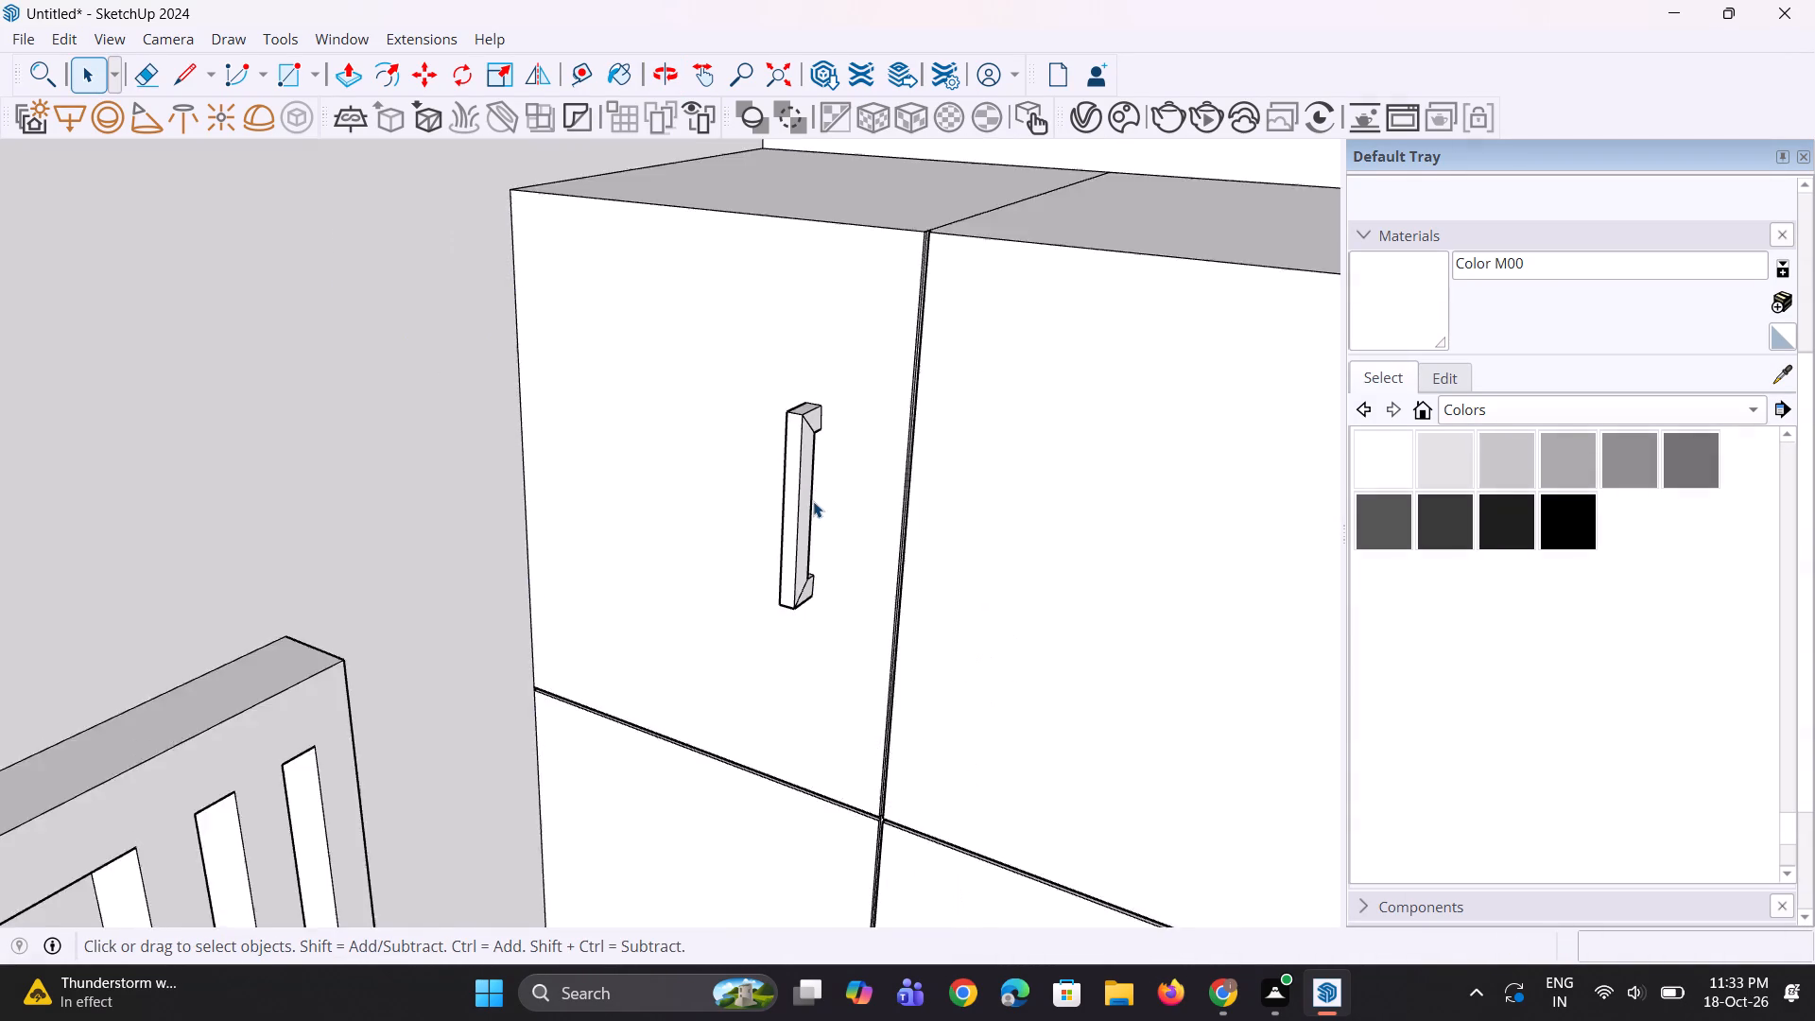
scroll(813, 501, "down", 8)
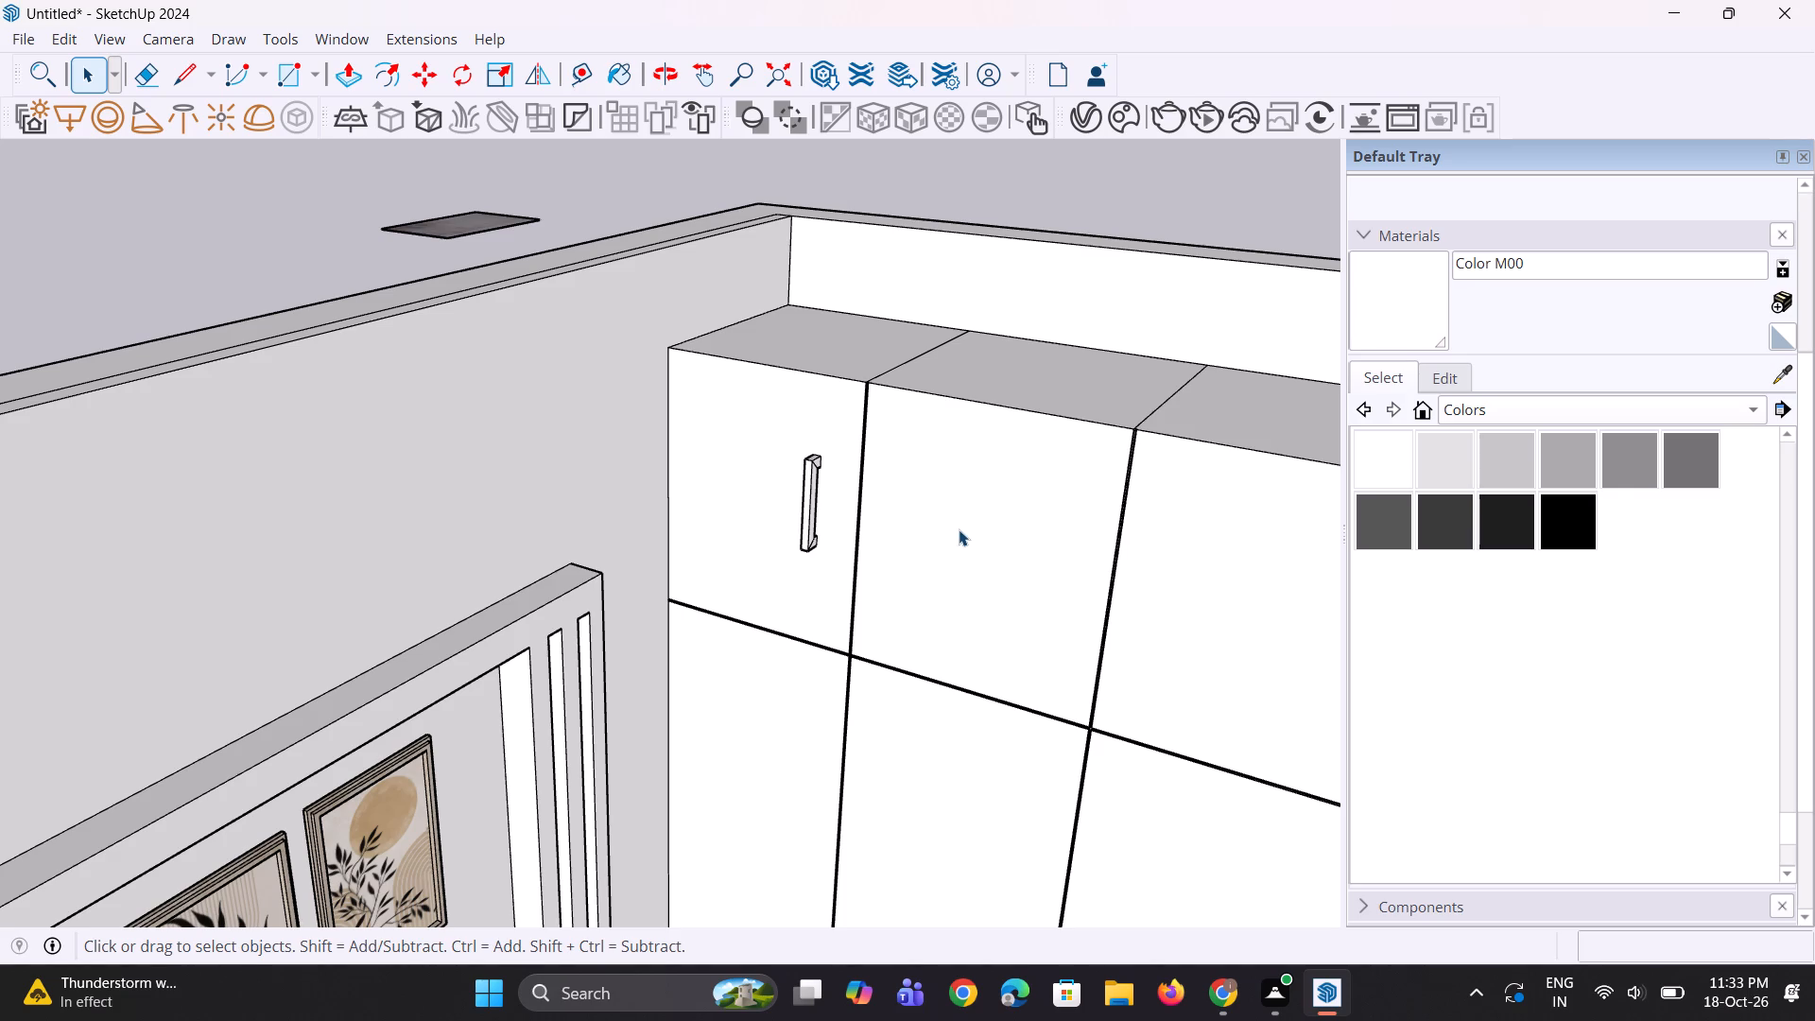
scroll(959, 529, "down", 5)
key("space")
key("space")
left_click(1066, 204)
middle_click_drag(659, 708, 567, 708)
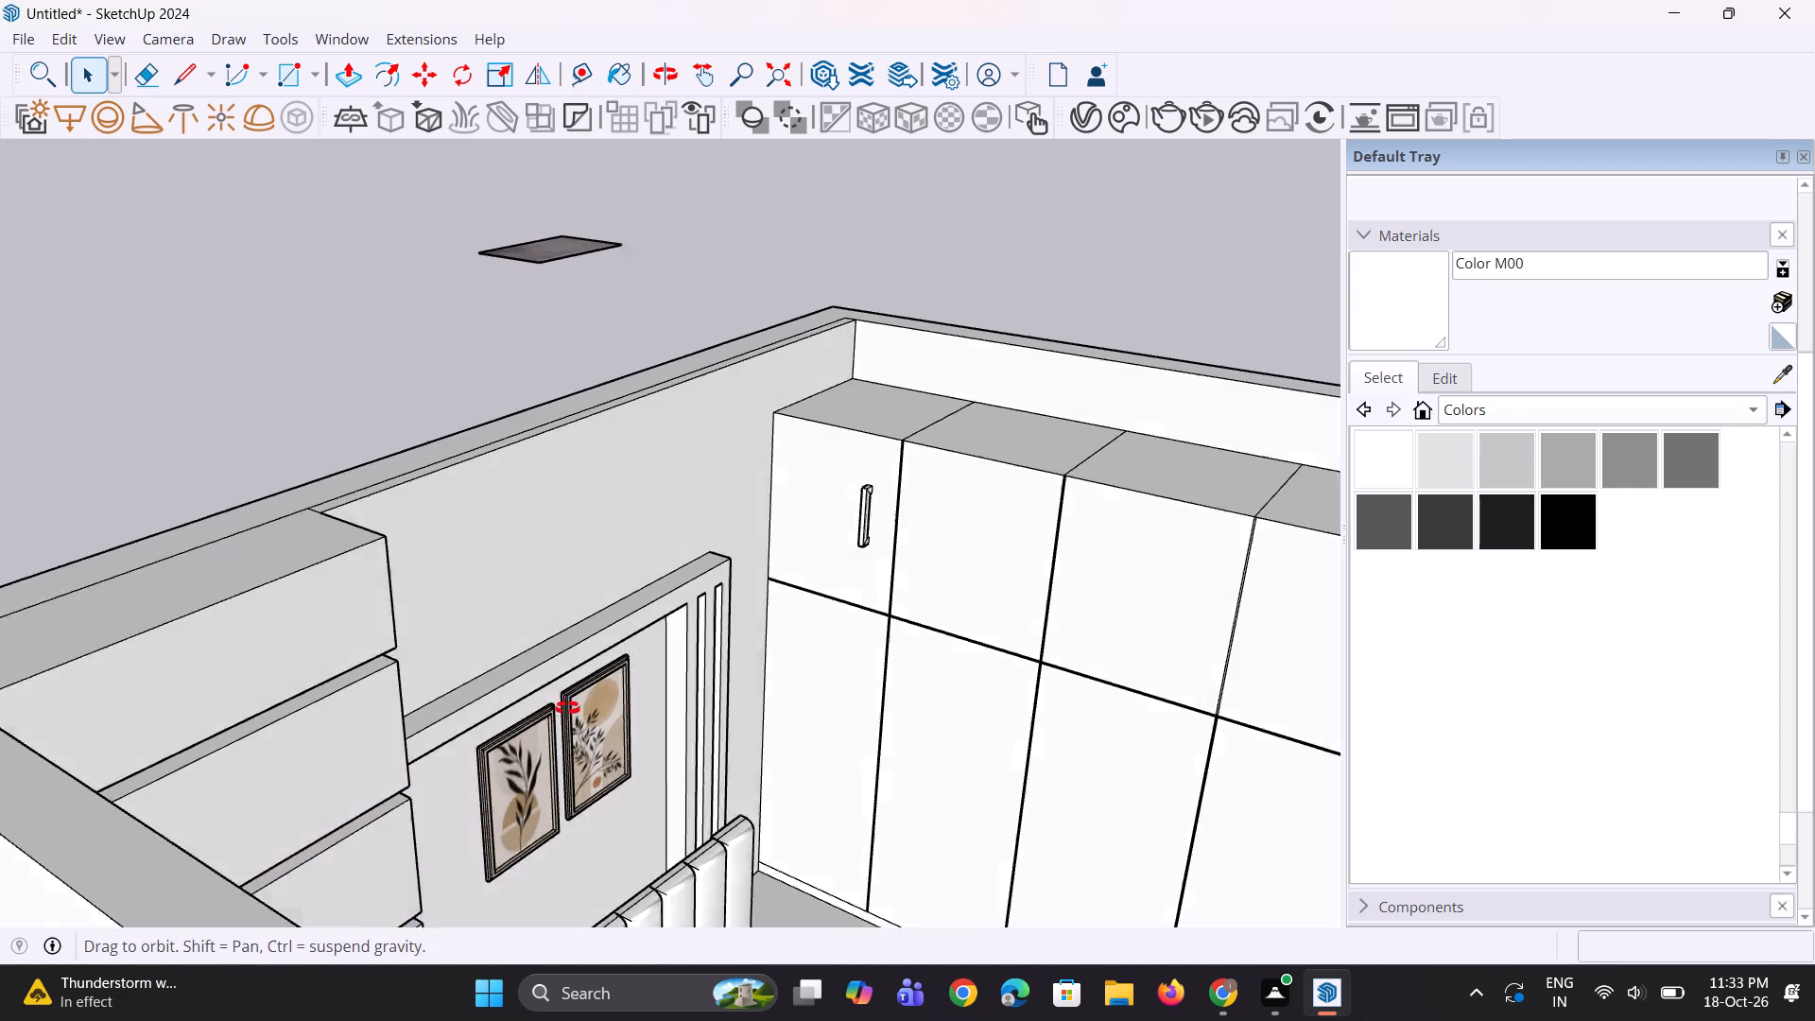
middle_click_drag(567, 708, 494, 698)
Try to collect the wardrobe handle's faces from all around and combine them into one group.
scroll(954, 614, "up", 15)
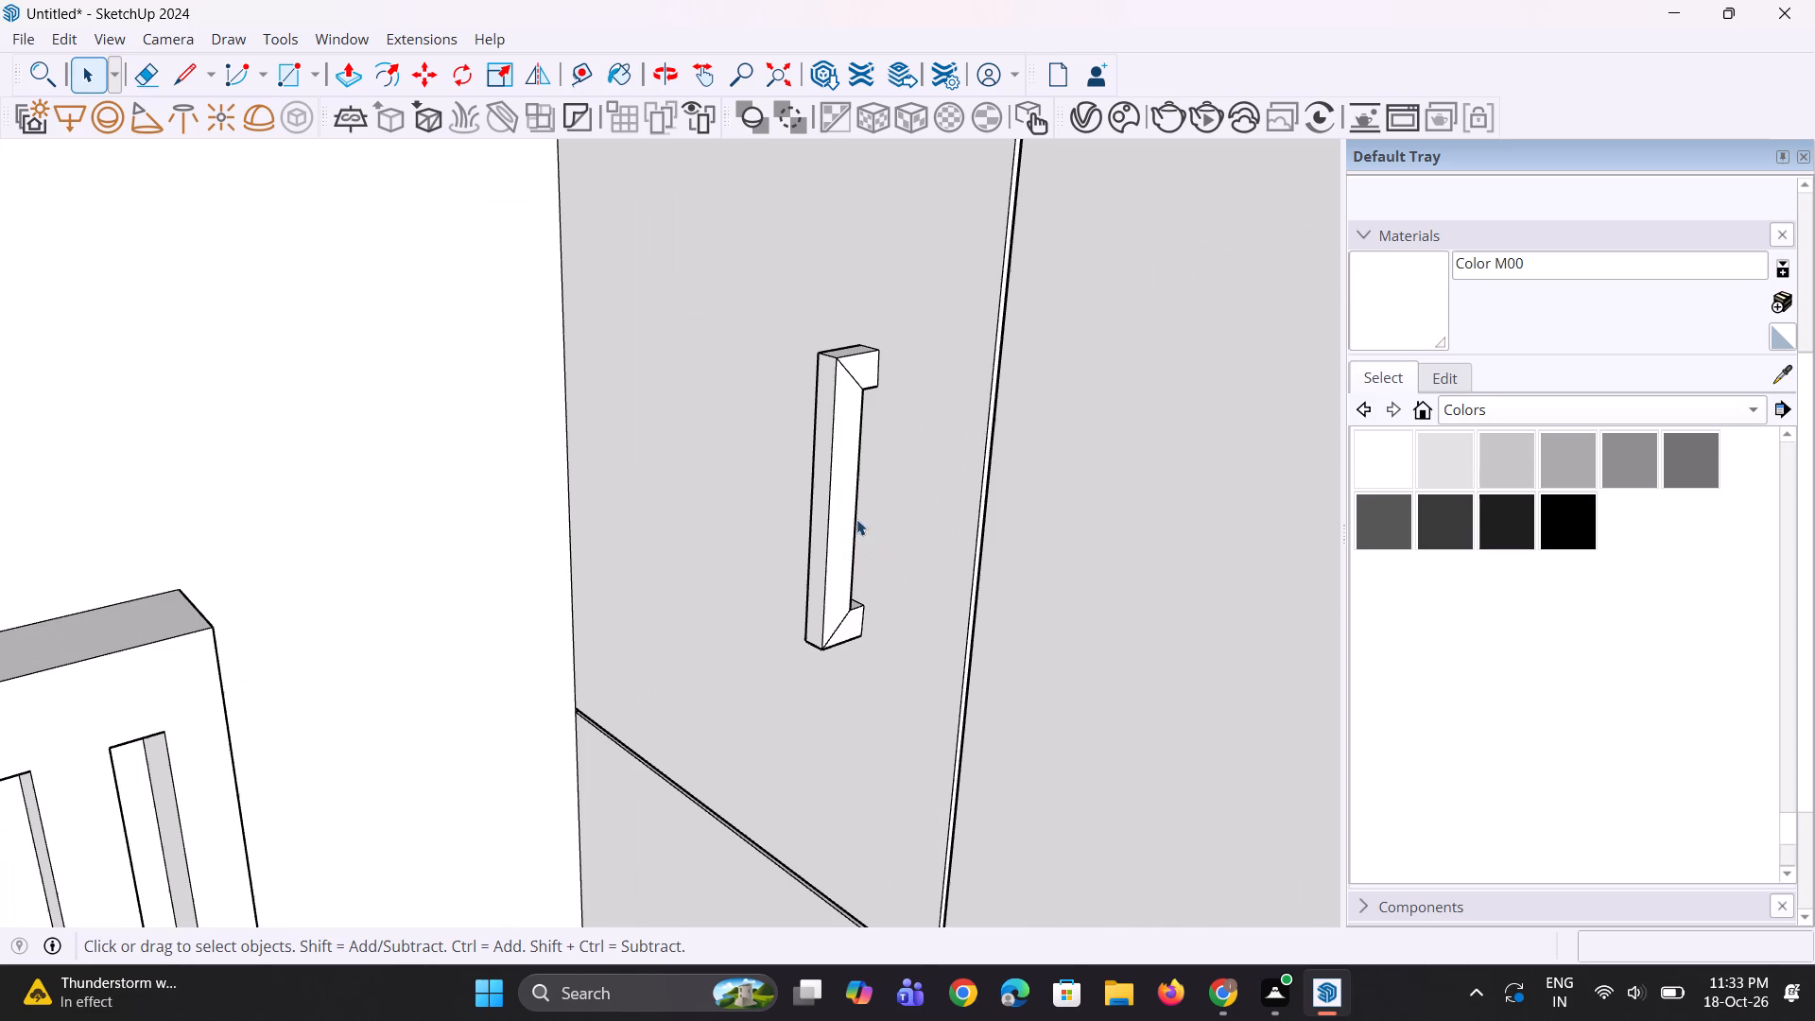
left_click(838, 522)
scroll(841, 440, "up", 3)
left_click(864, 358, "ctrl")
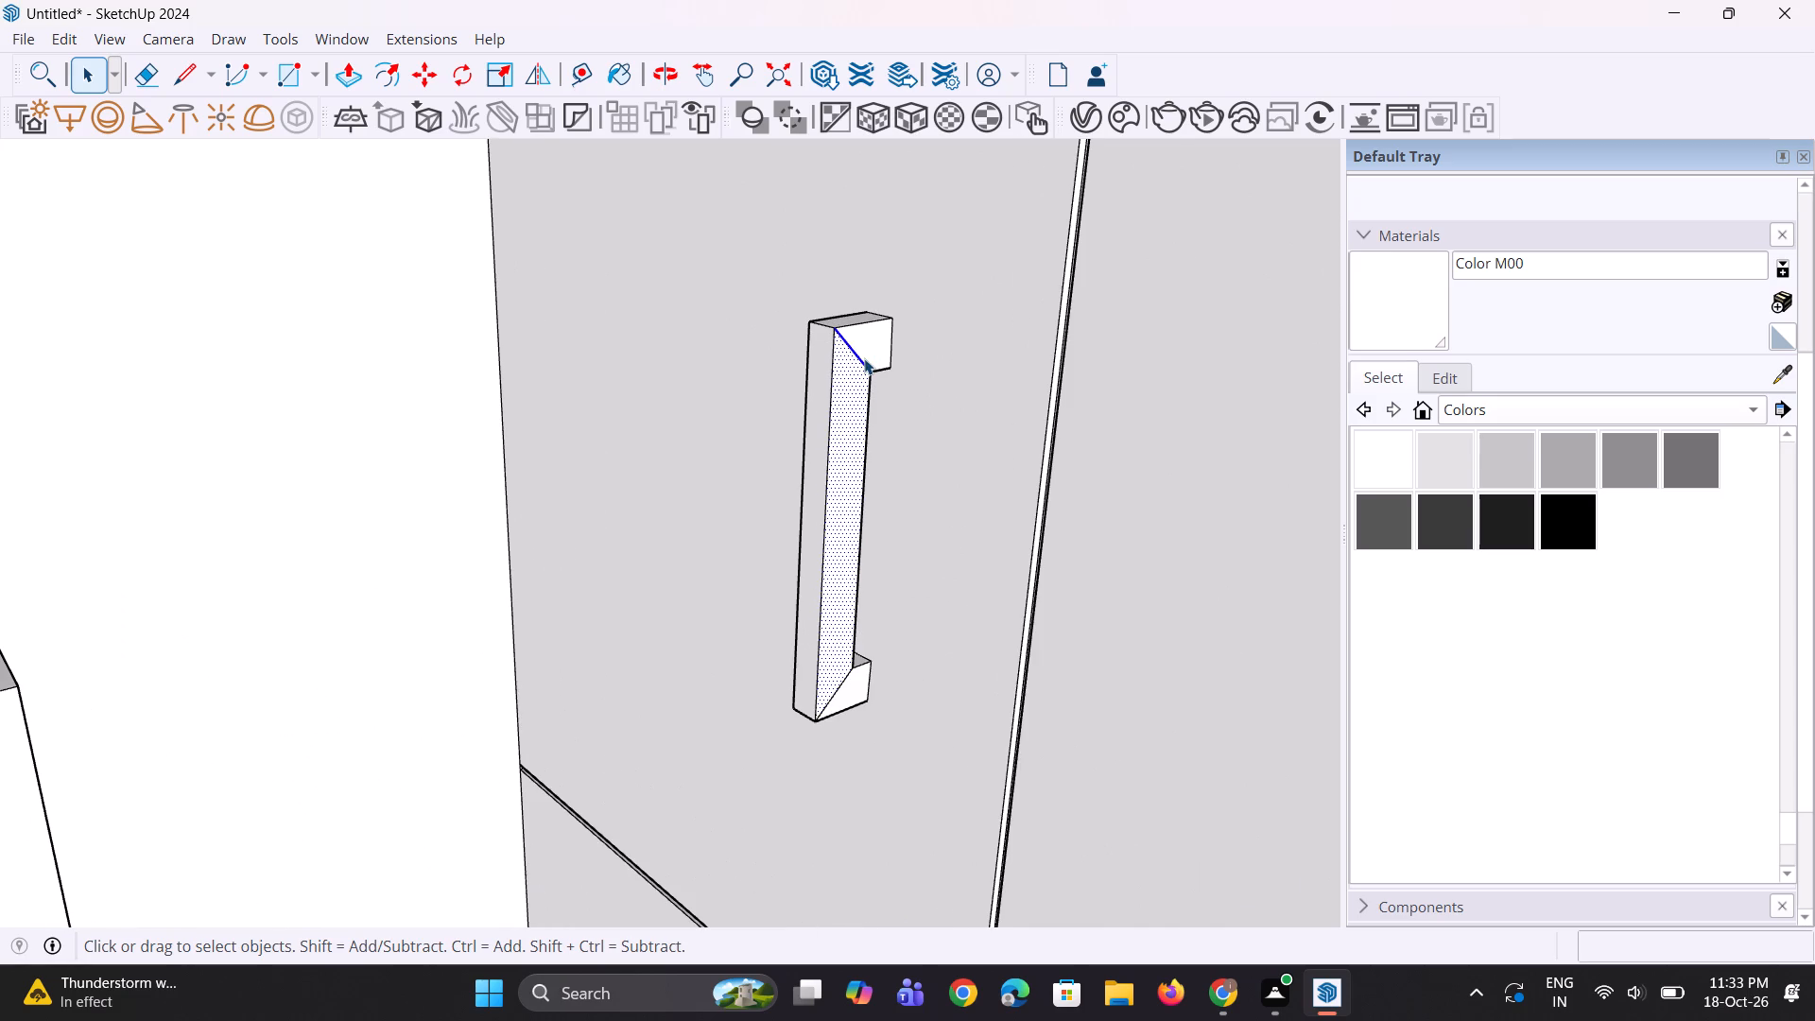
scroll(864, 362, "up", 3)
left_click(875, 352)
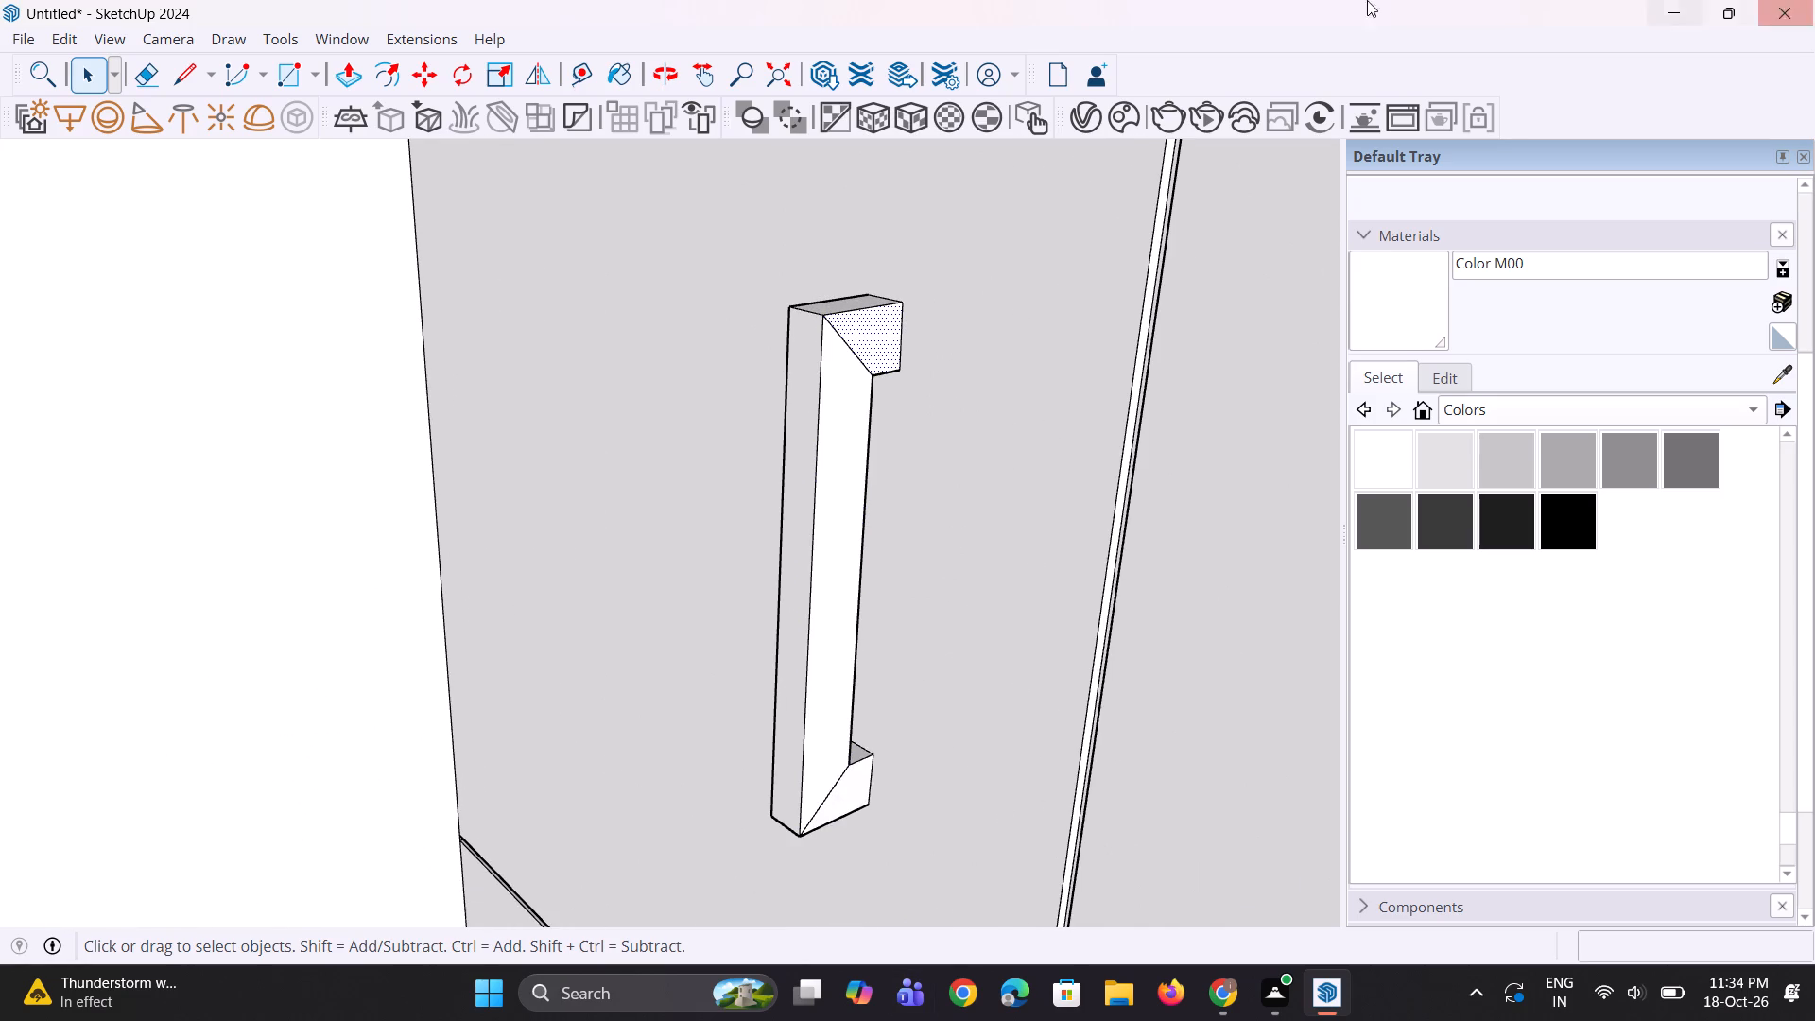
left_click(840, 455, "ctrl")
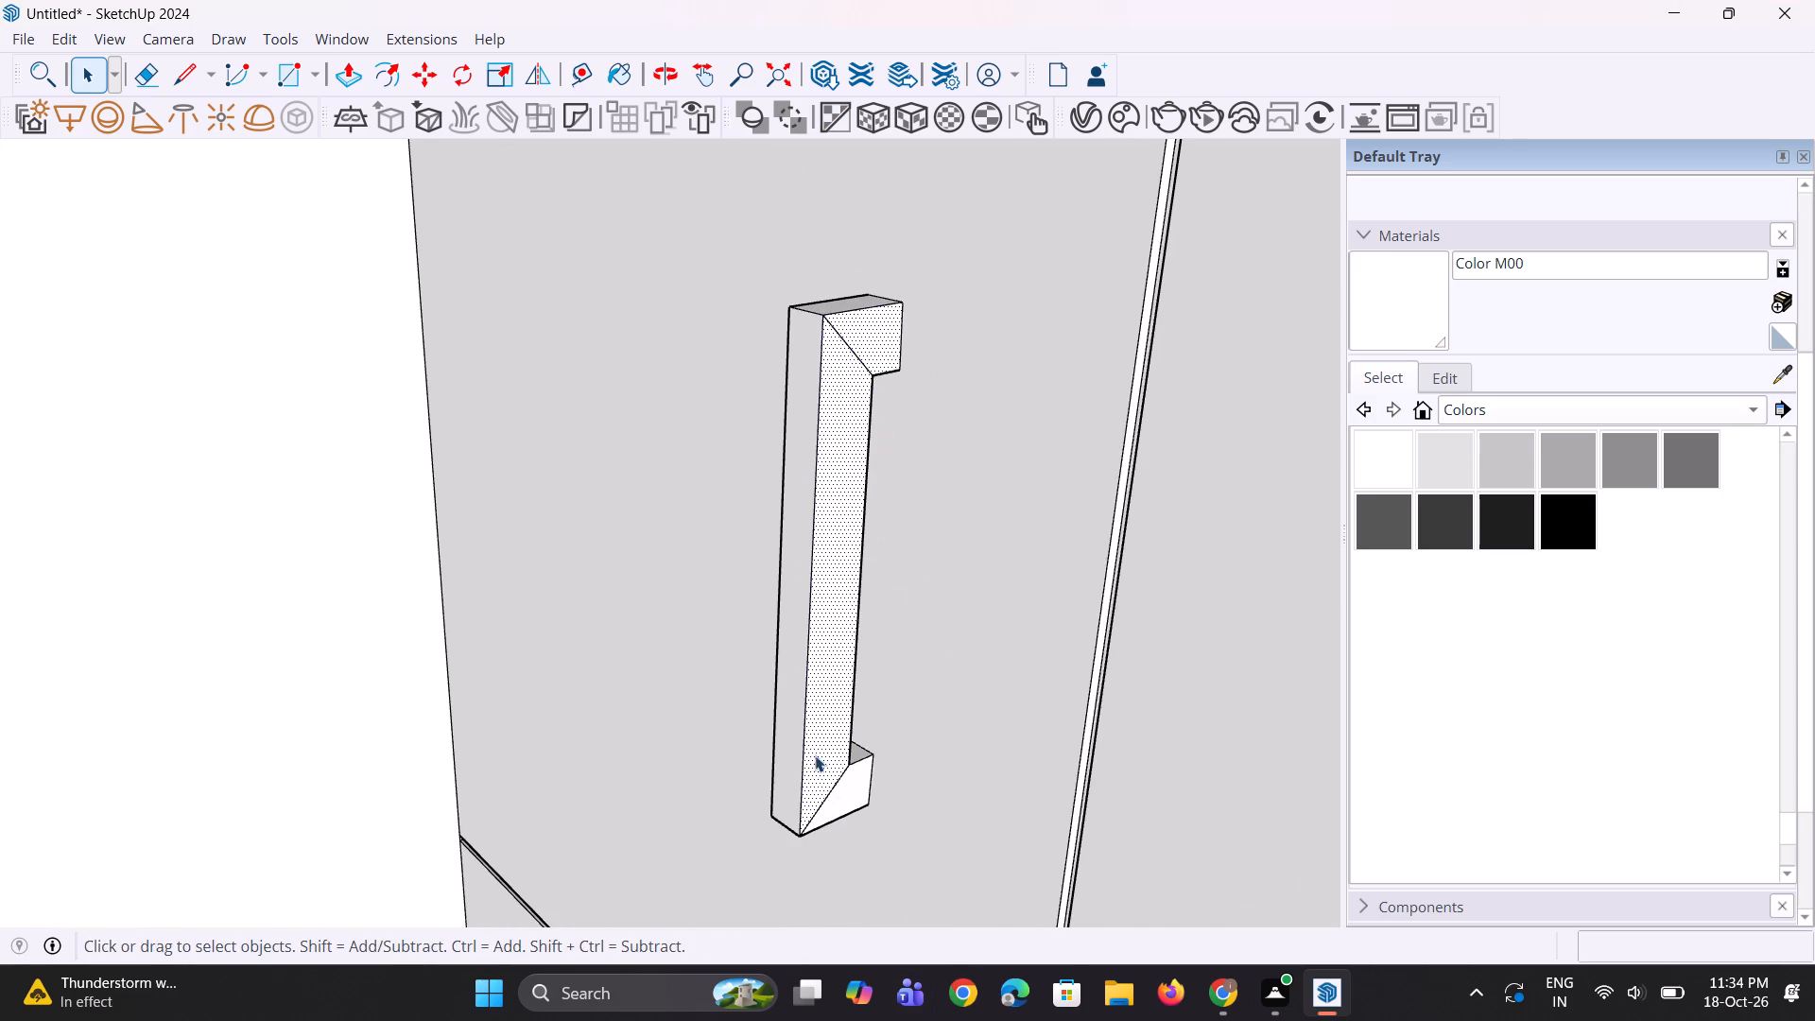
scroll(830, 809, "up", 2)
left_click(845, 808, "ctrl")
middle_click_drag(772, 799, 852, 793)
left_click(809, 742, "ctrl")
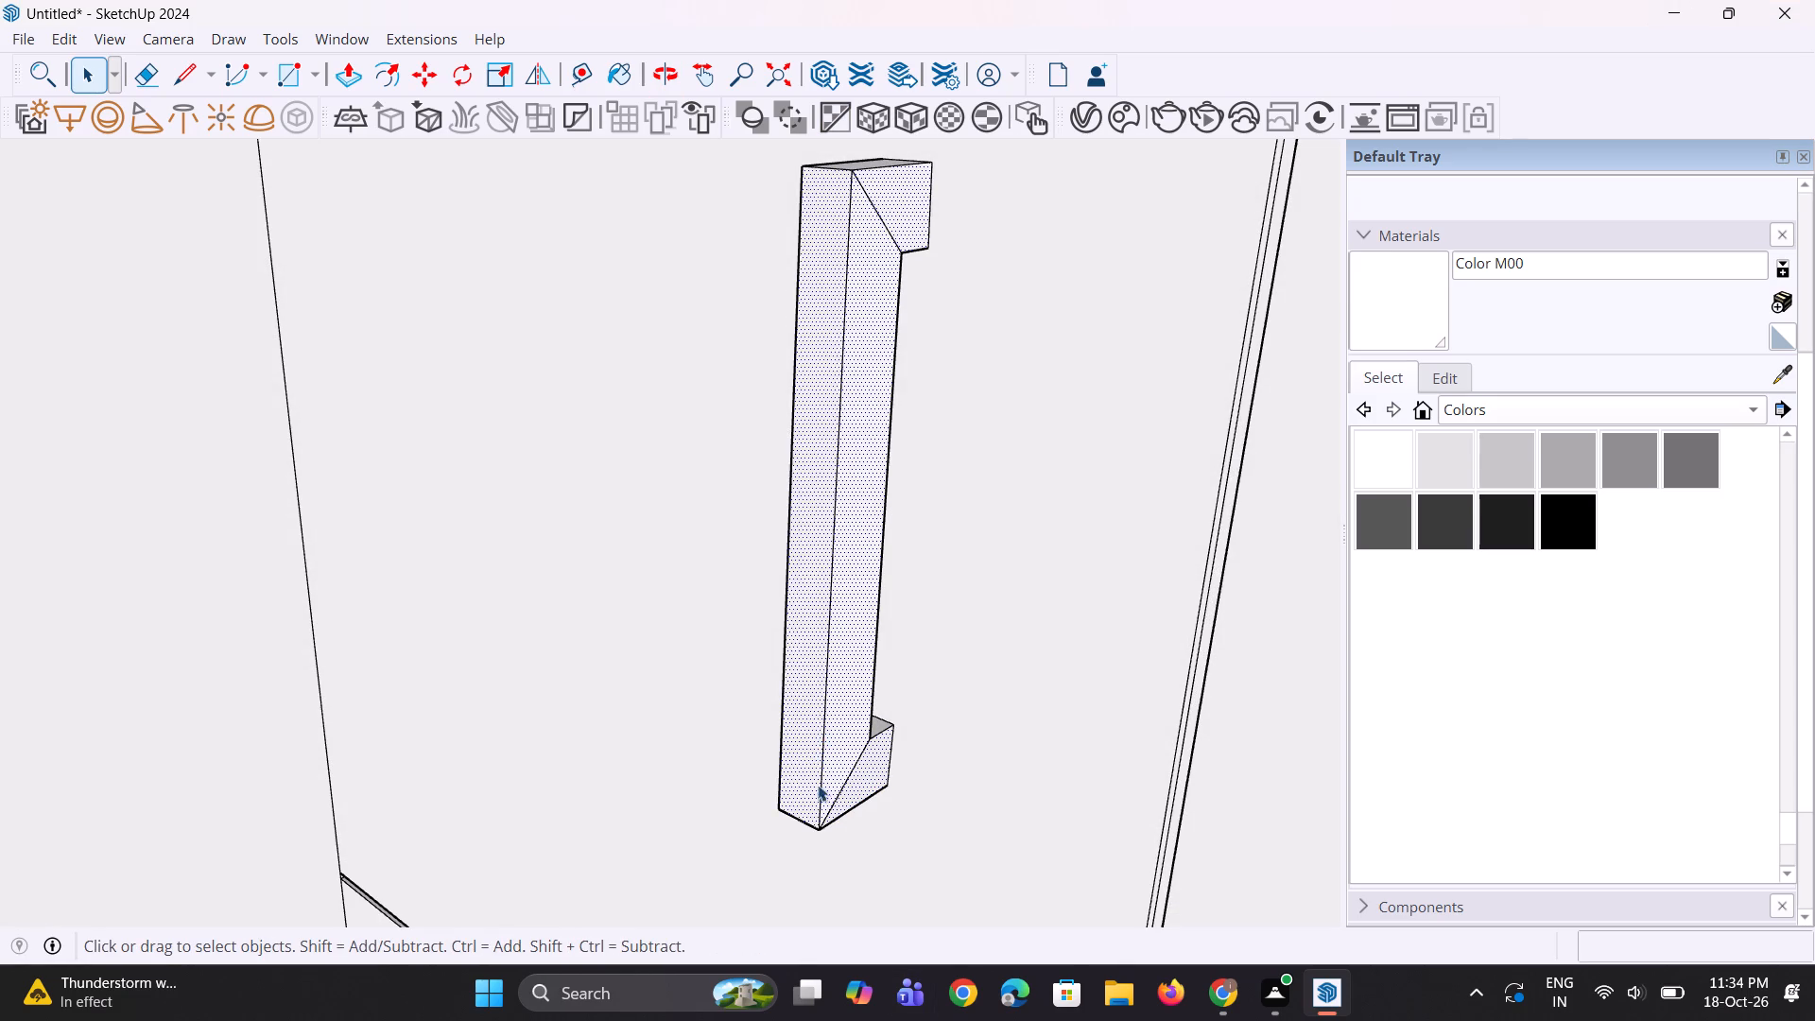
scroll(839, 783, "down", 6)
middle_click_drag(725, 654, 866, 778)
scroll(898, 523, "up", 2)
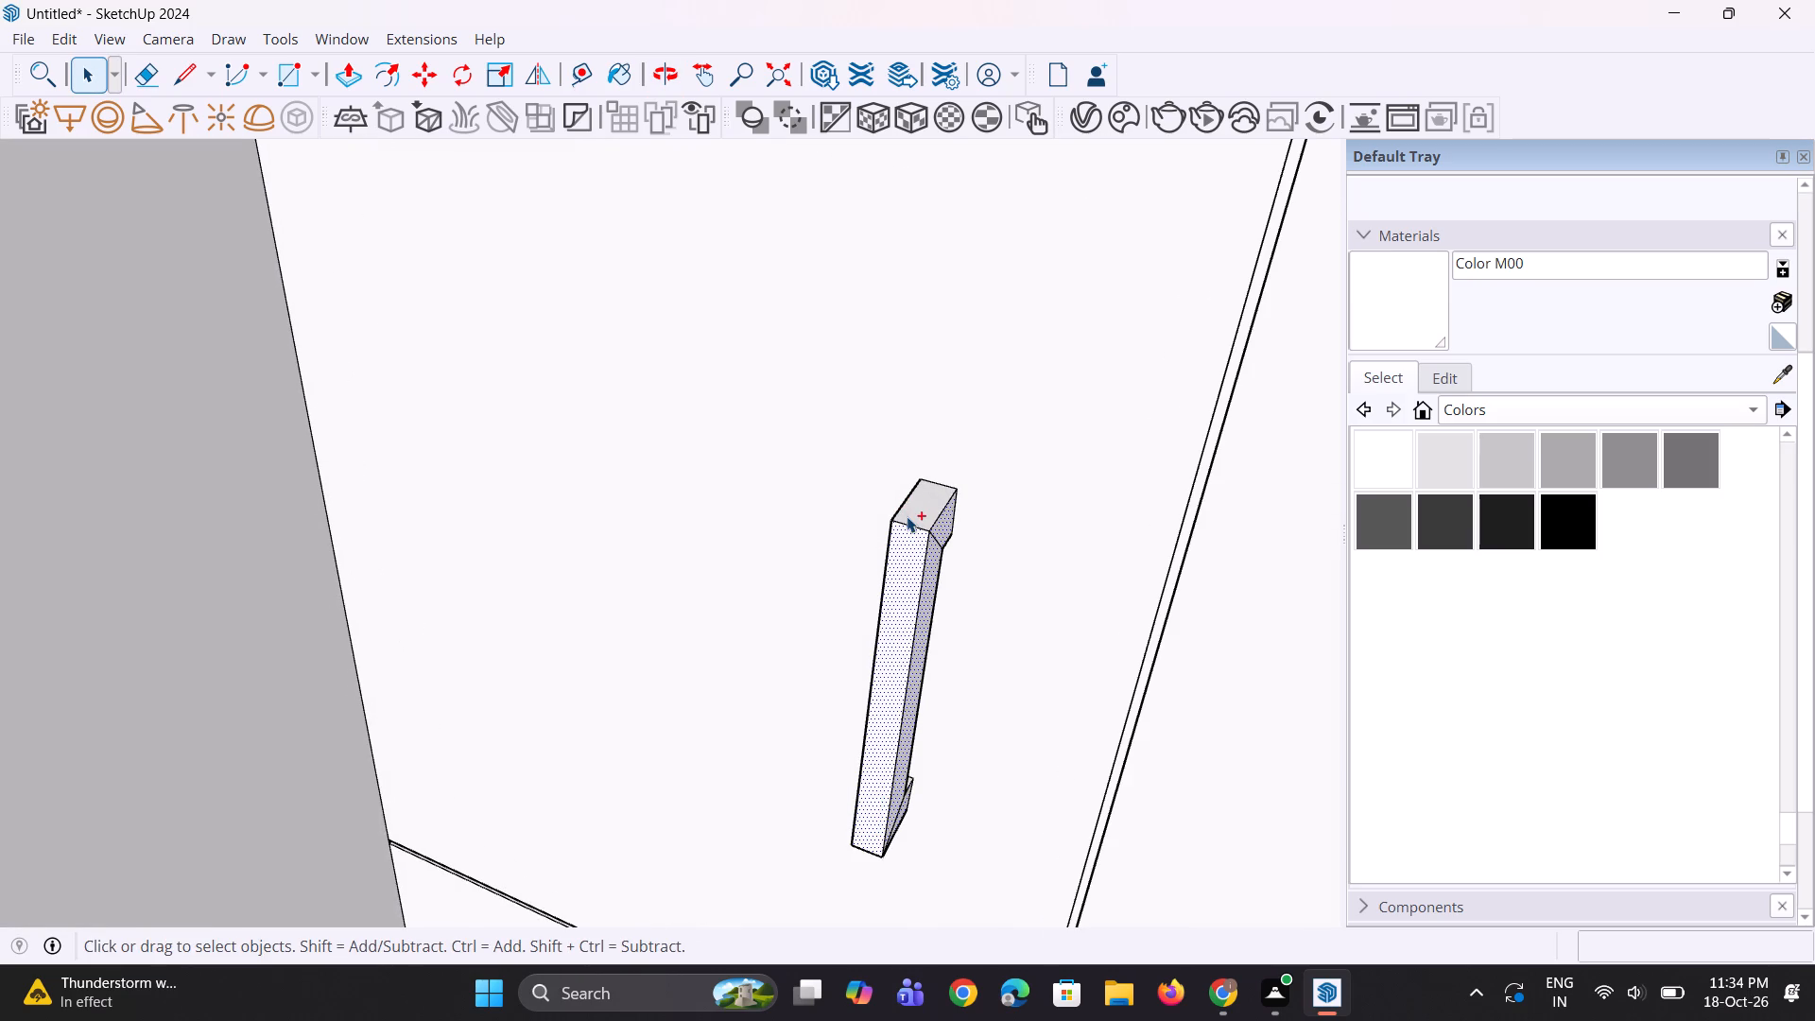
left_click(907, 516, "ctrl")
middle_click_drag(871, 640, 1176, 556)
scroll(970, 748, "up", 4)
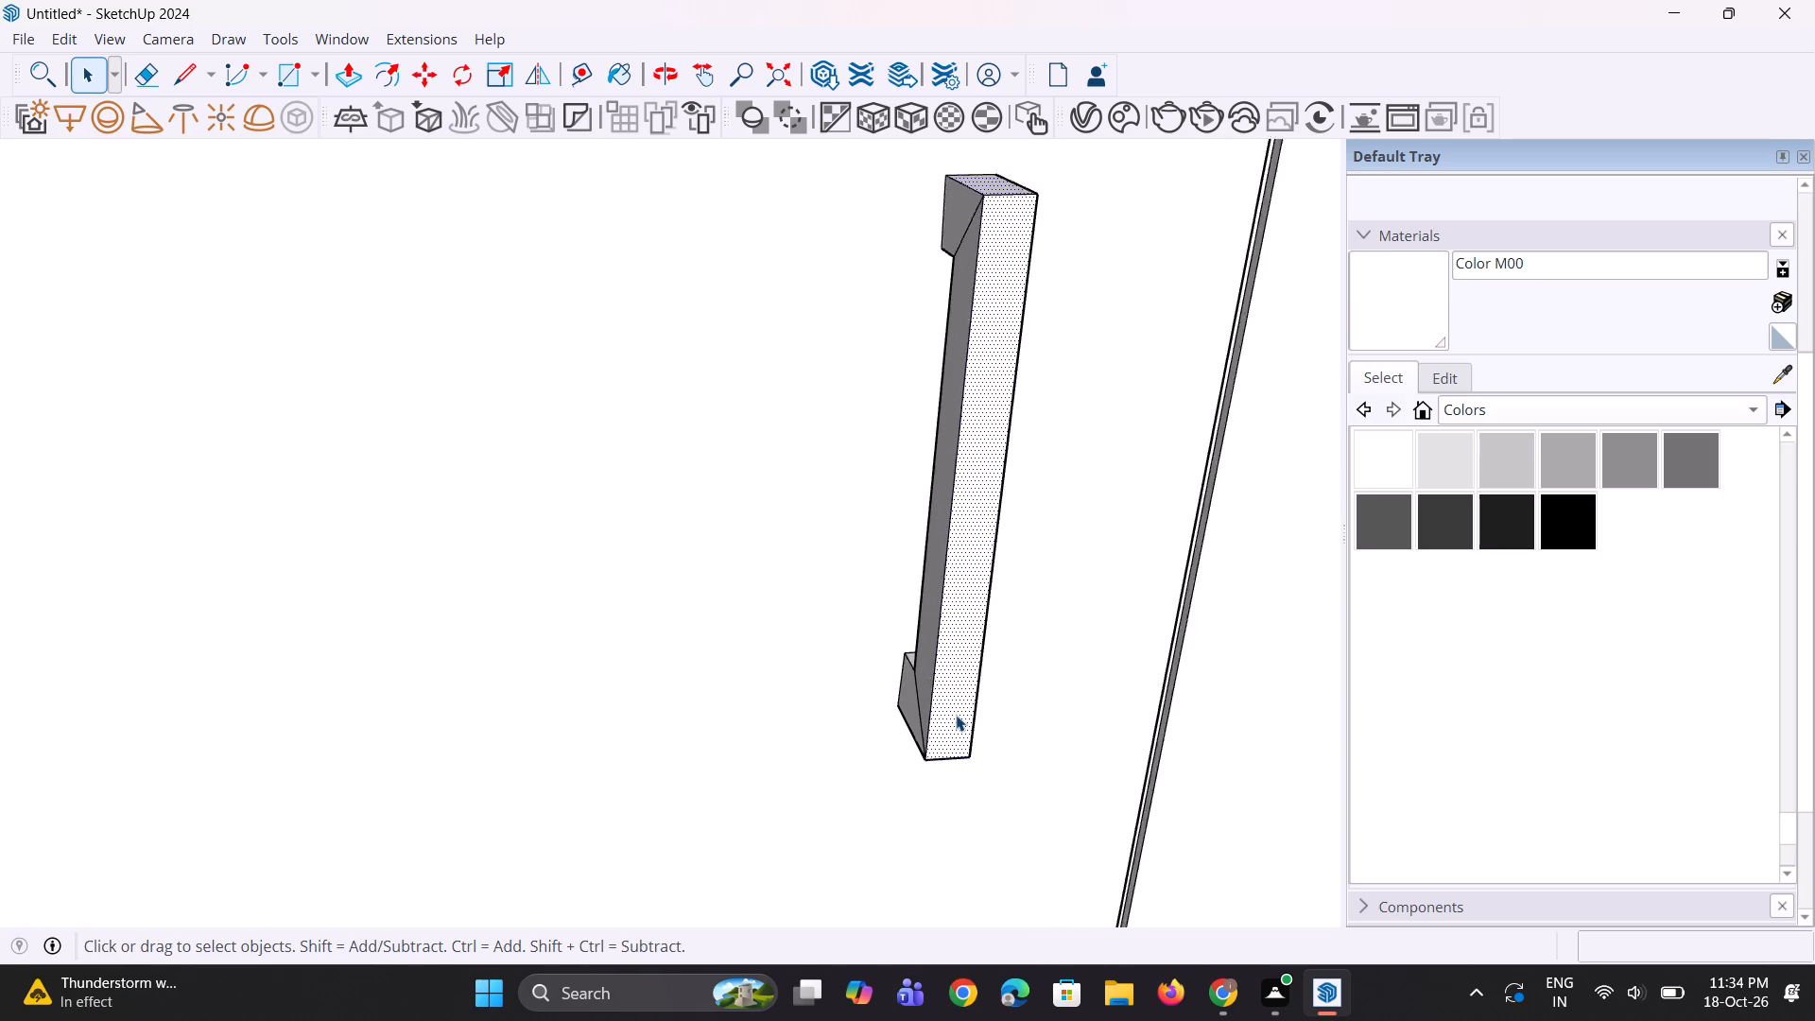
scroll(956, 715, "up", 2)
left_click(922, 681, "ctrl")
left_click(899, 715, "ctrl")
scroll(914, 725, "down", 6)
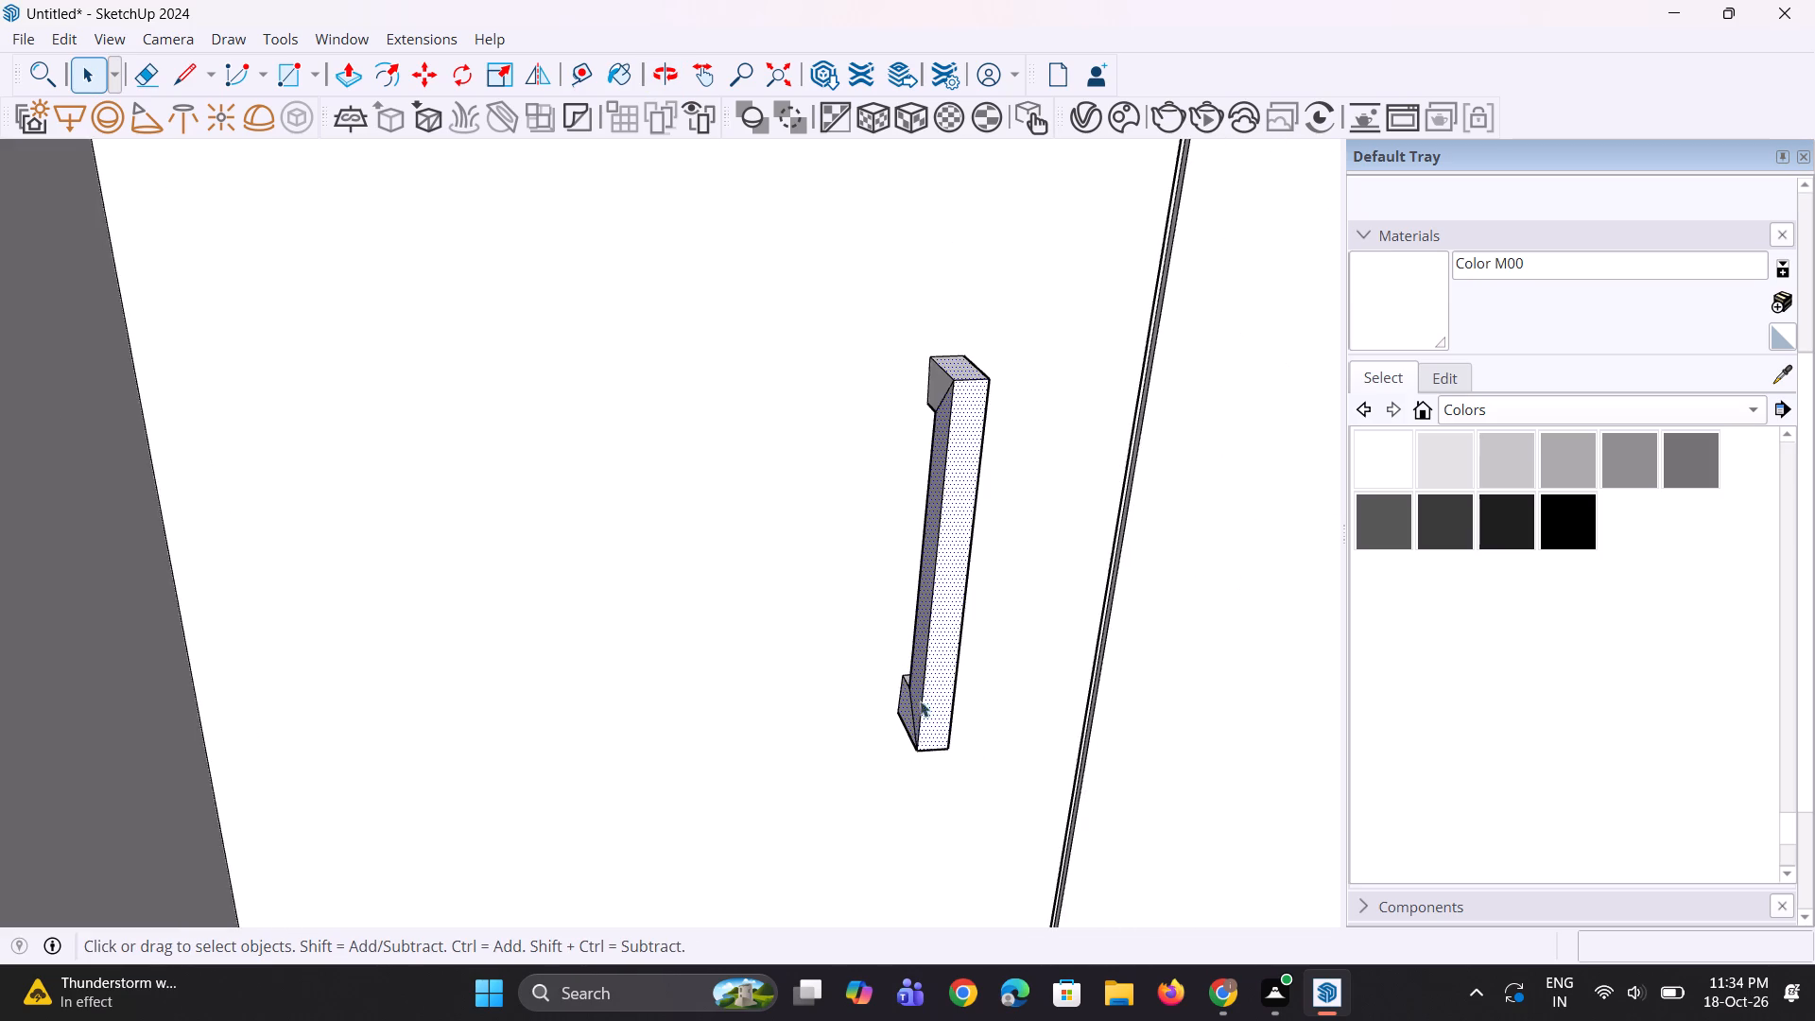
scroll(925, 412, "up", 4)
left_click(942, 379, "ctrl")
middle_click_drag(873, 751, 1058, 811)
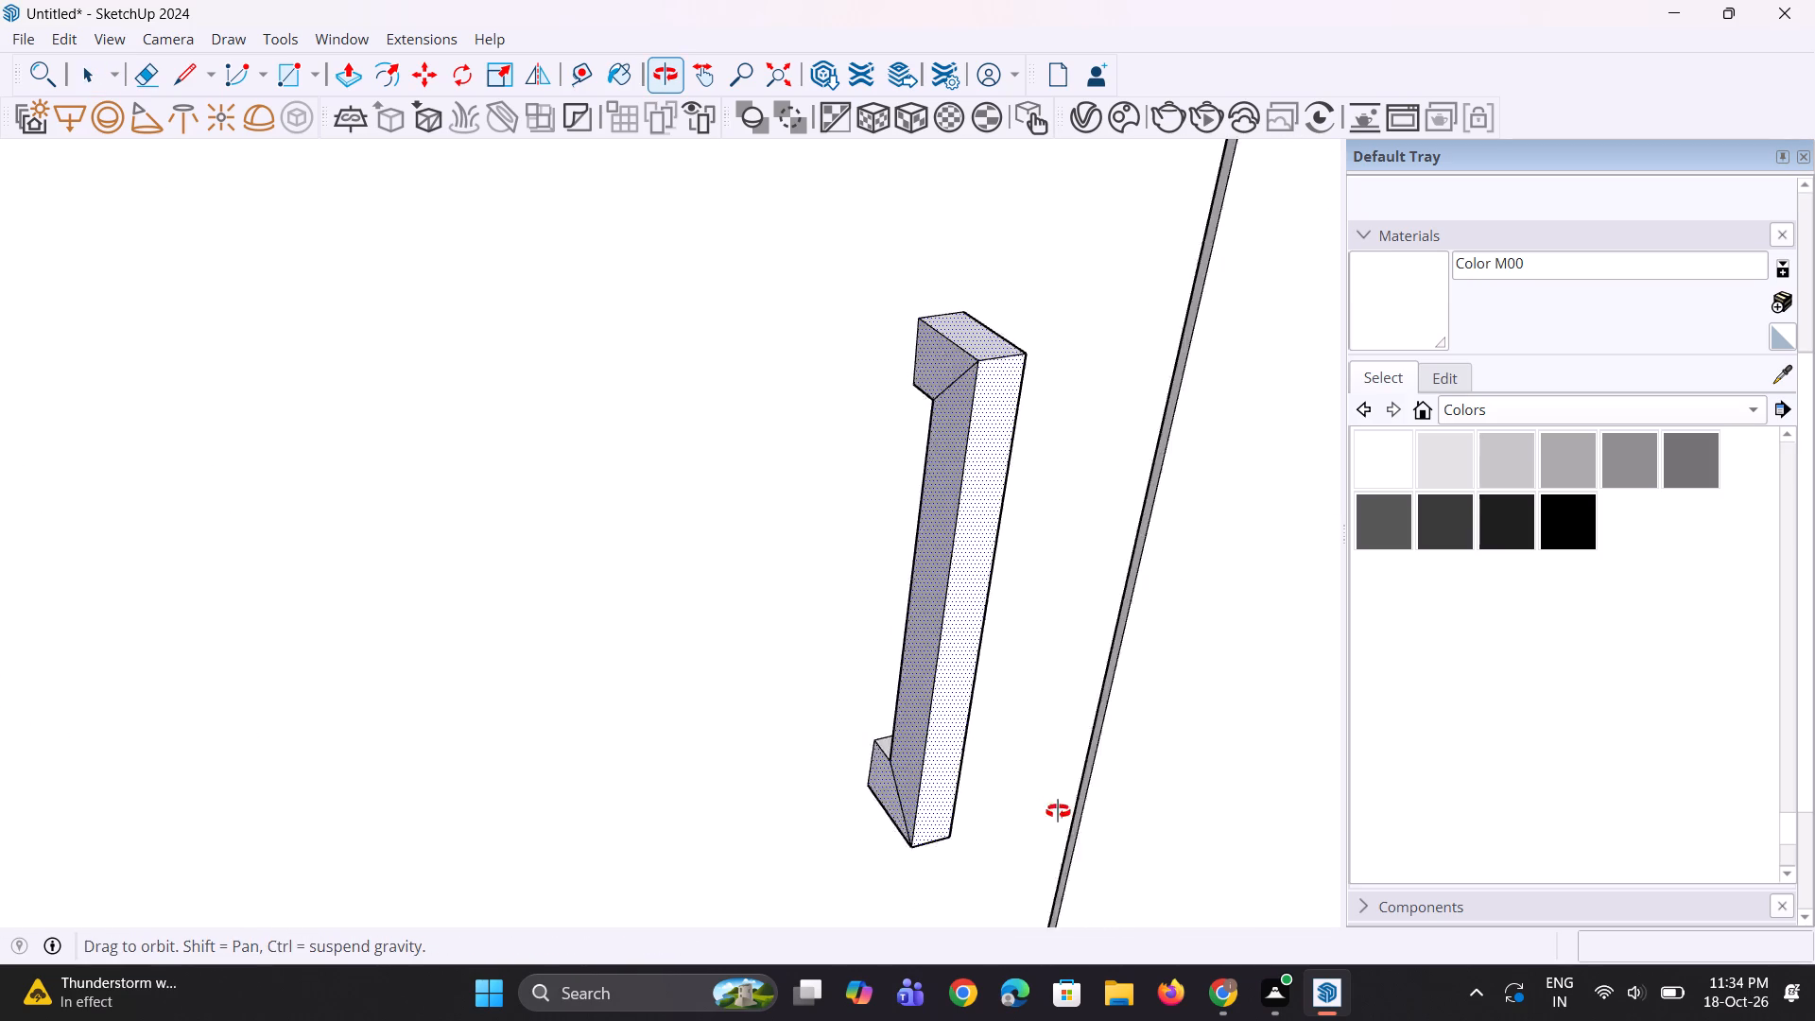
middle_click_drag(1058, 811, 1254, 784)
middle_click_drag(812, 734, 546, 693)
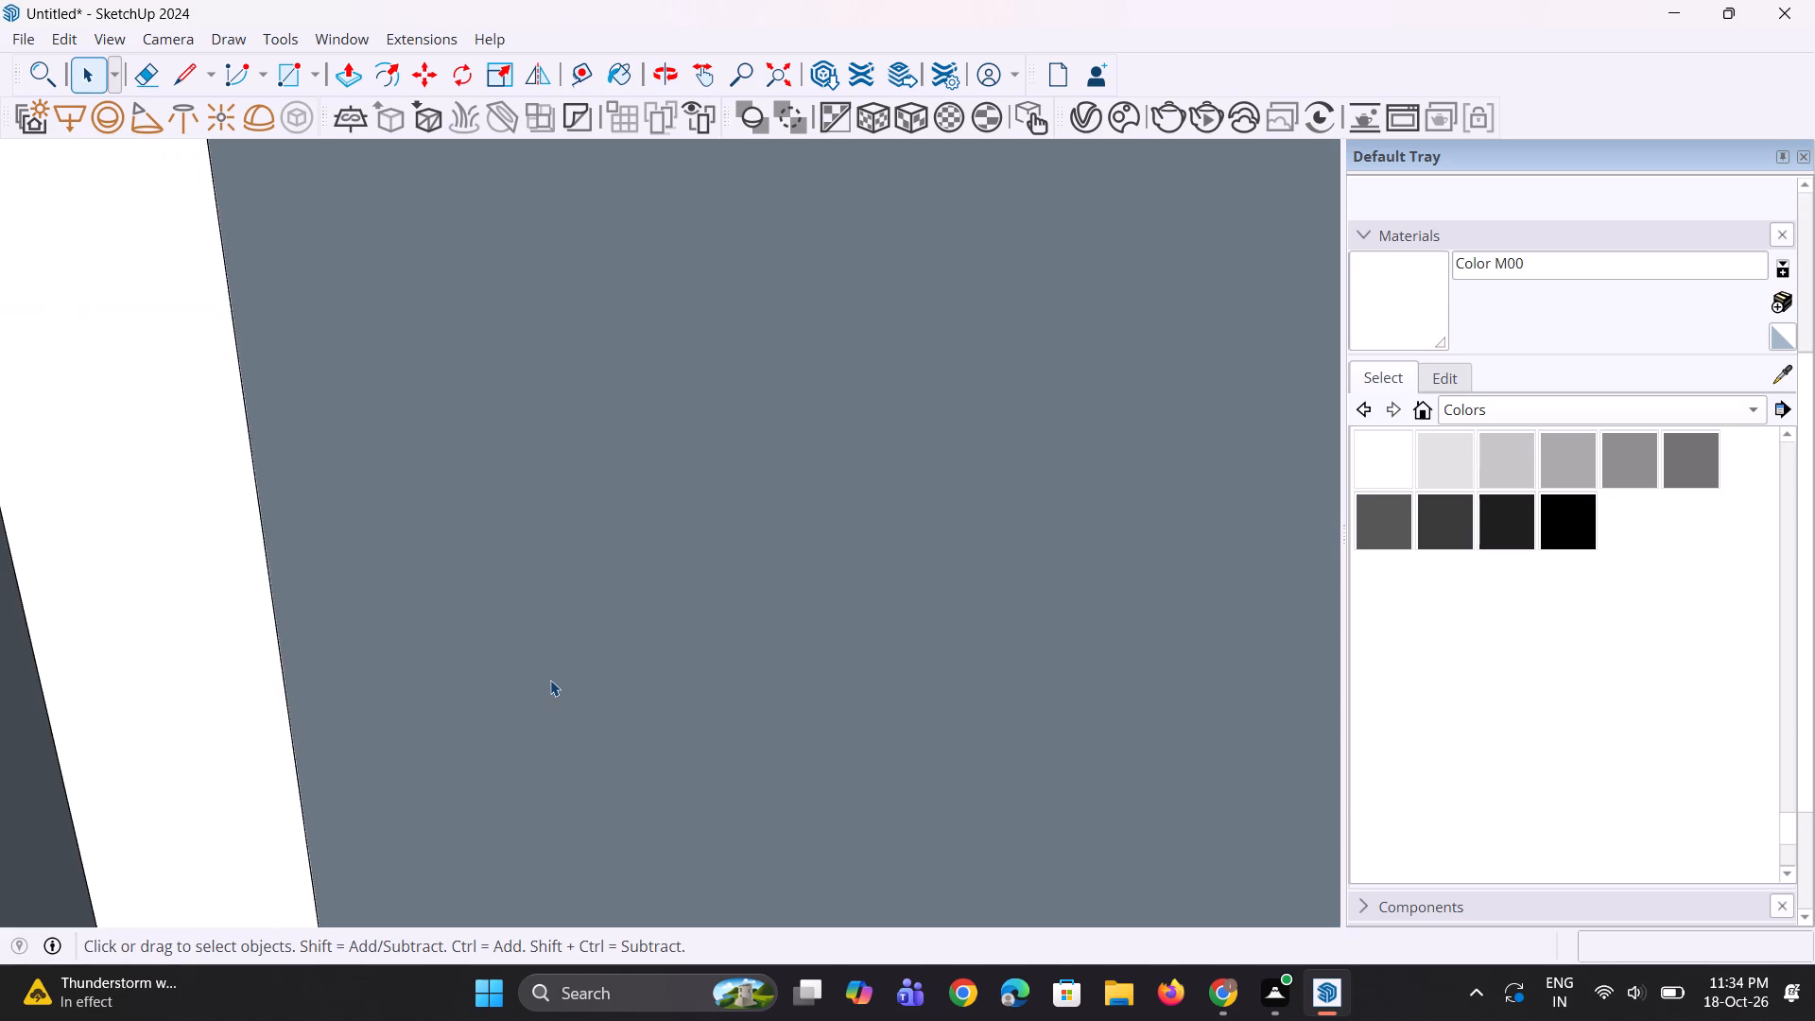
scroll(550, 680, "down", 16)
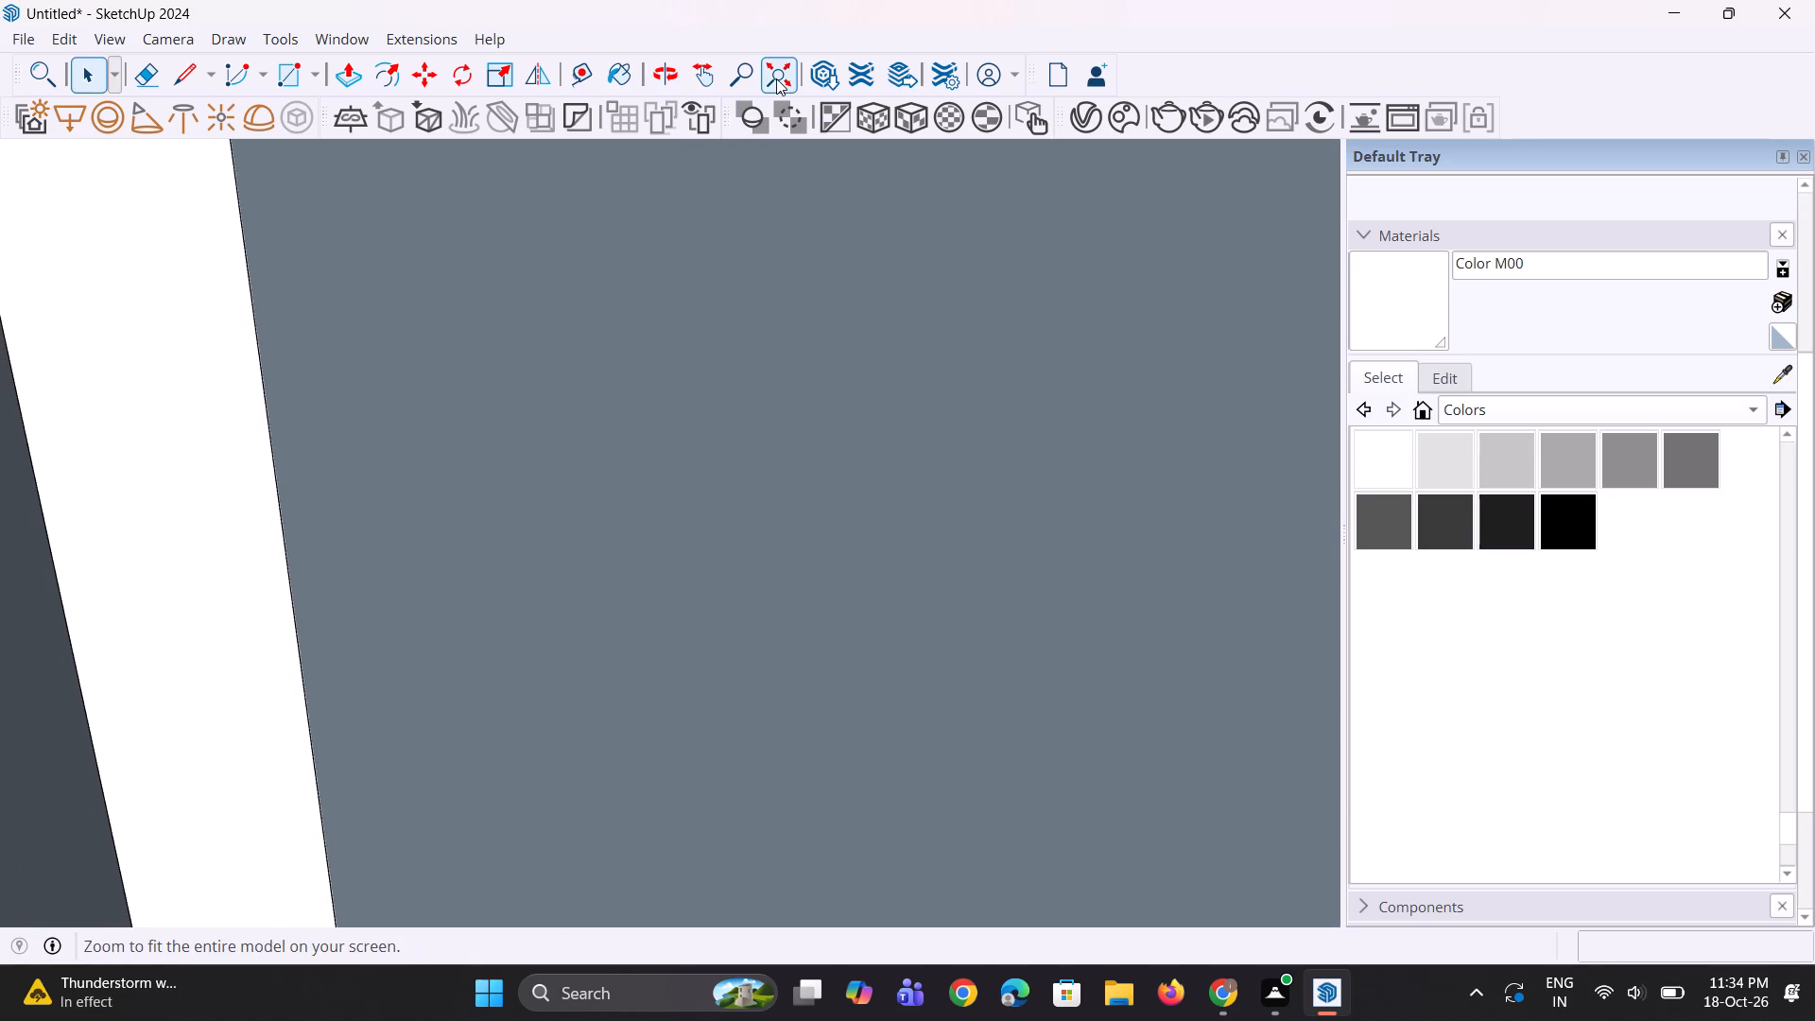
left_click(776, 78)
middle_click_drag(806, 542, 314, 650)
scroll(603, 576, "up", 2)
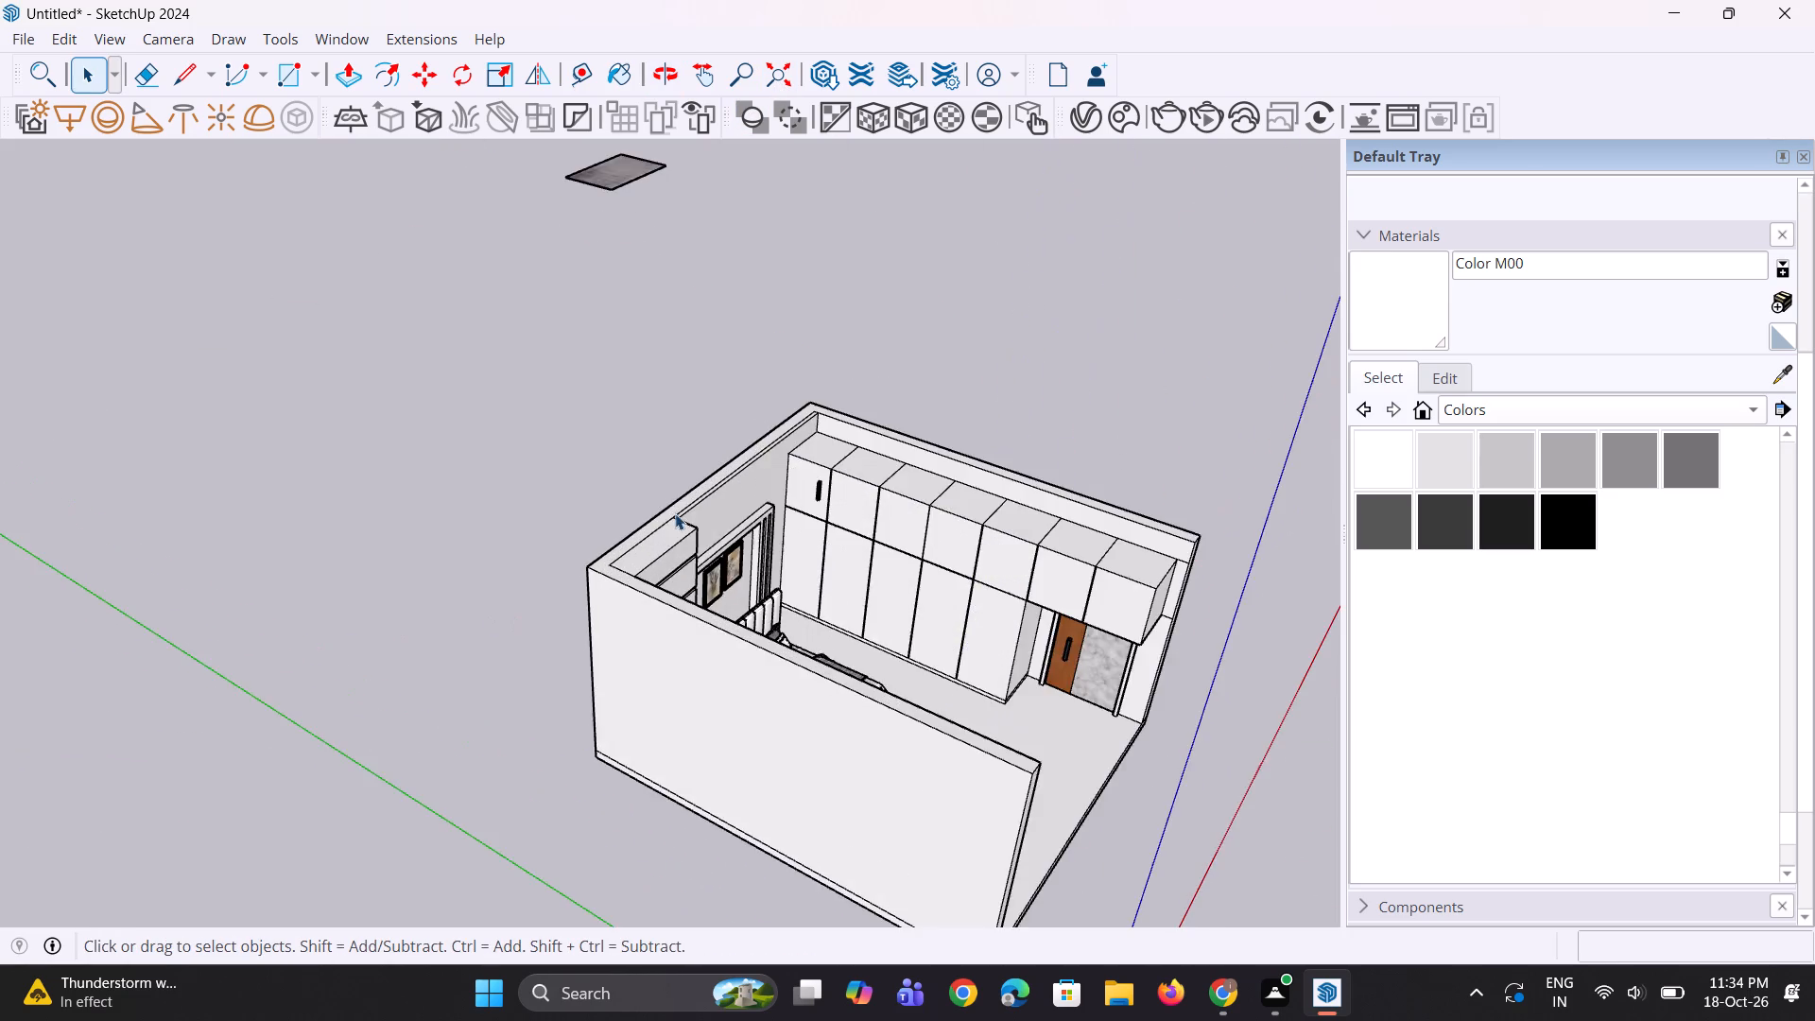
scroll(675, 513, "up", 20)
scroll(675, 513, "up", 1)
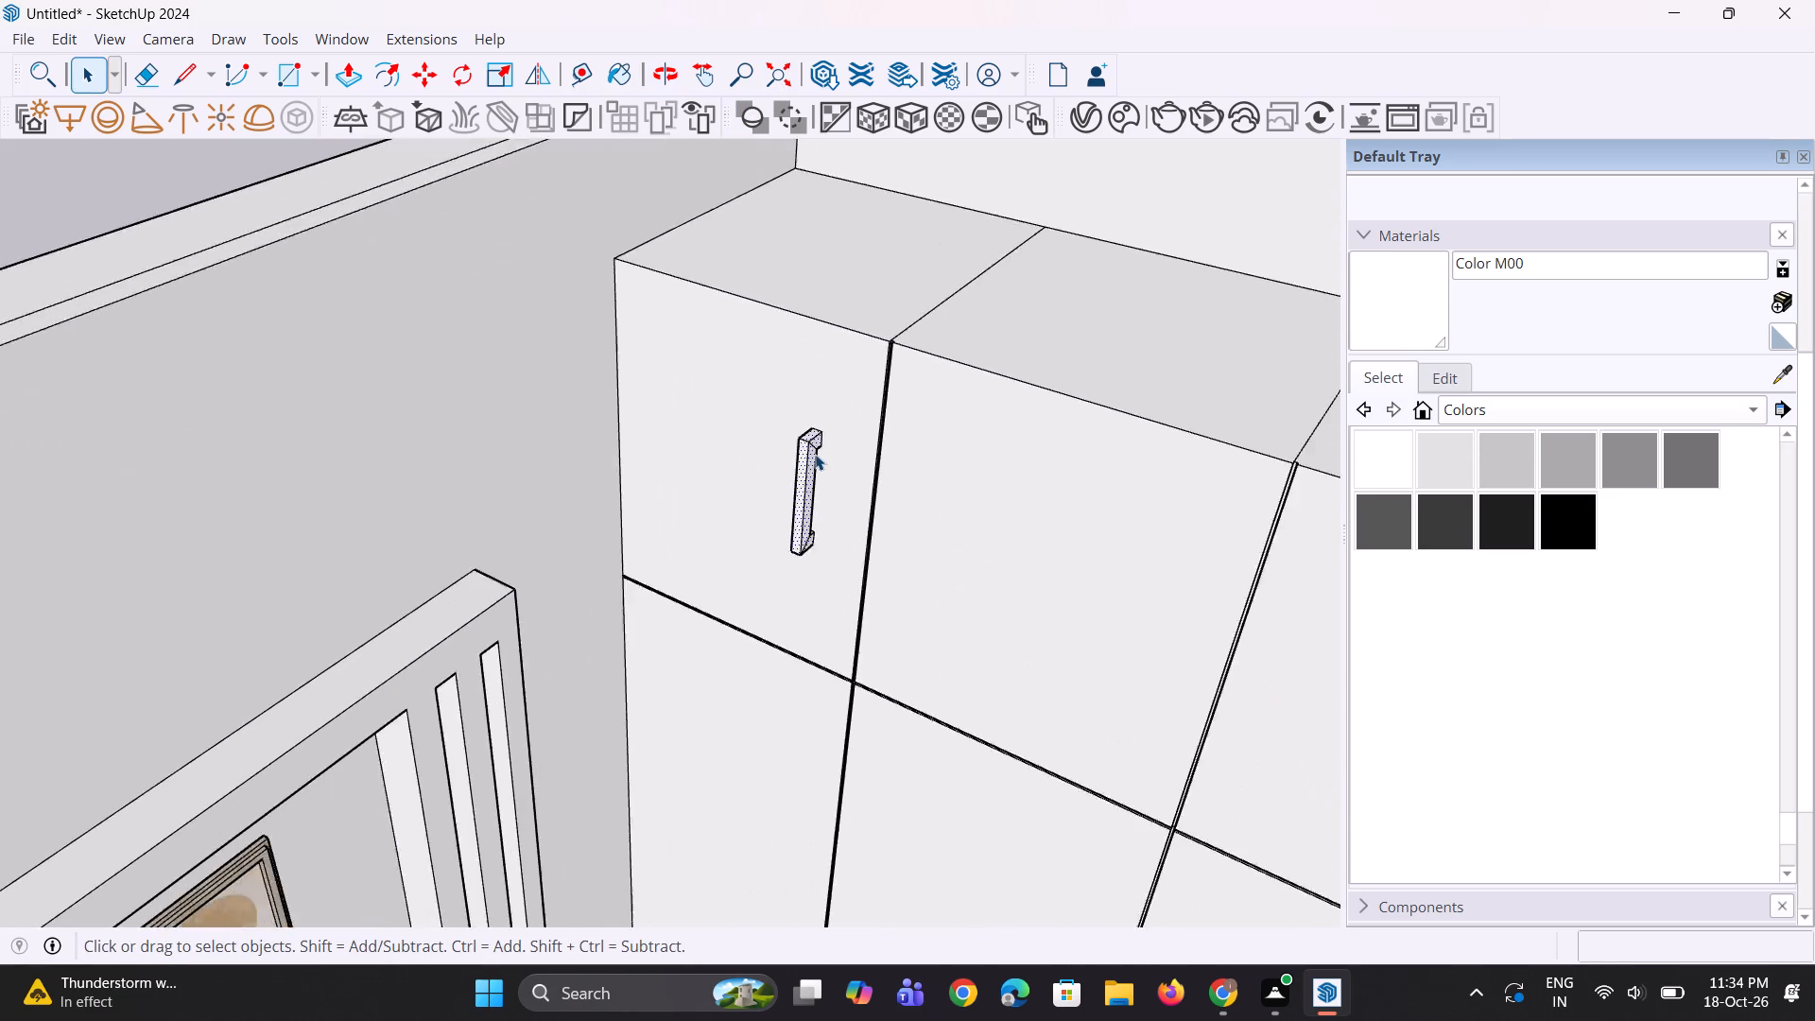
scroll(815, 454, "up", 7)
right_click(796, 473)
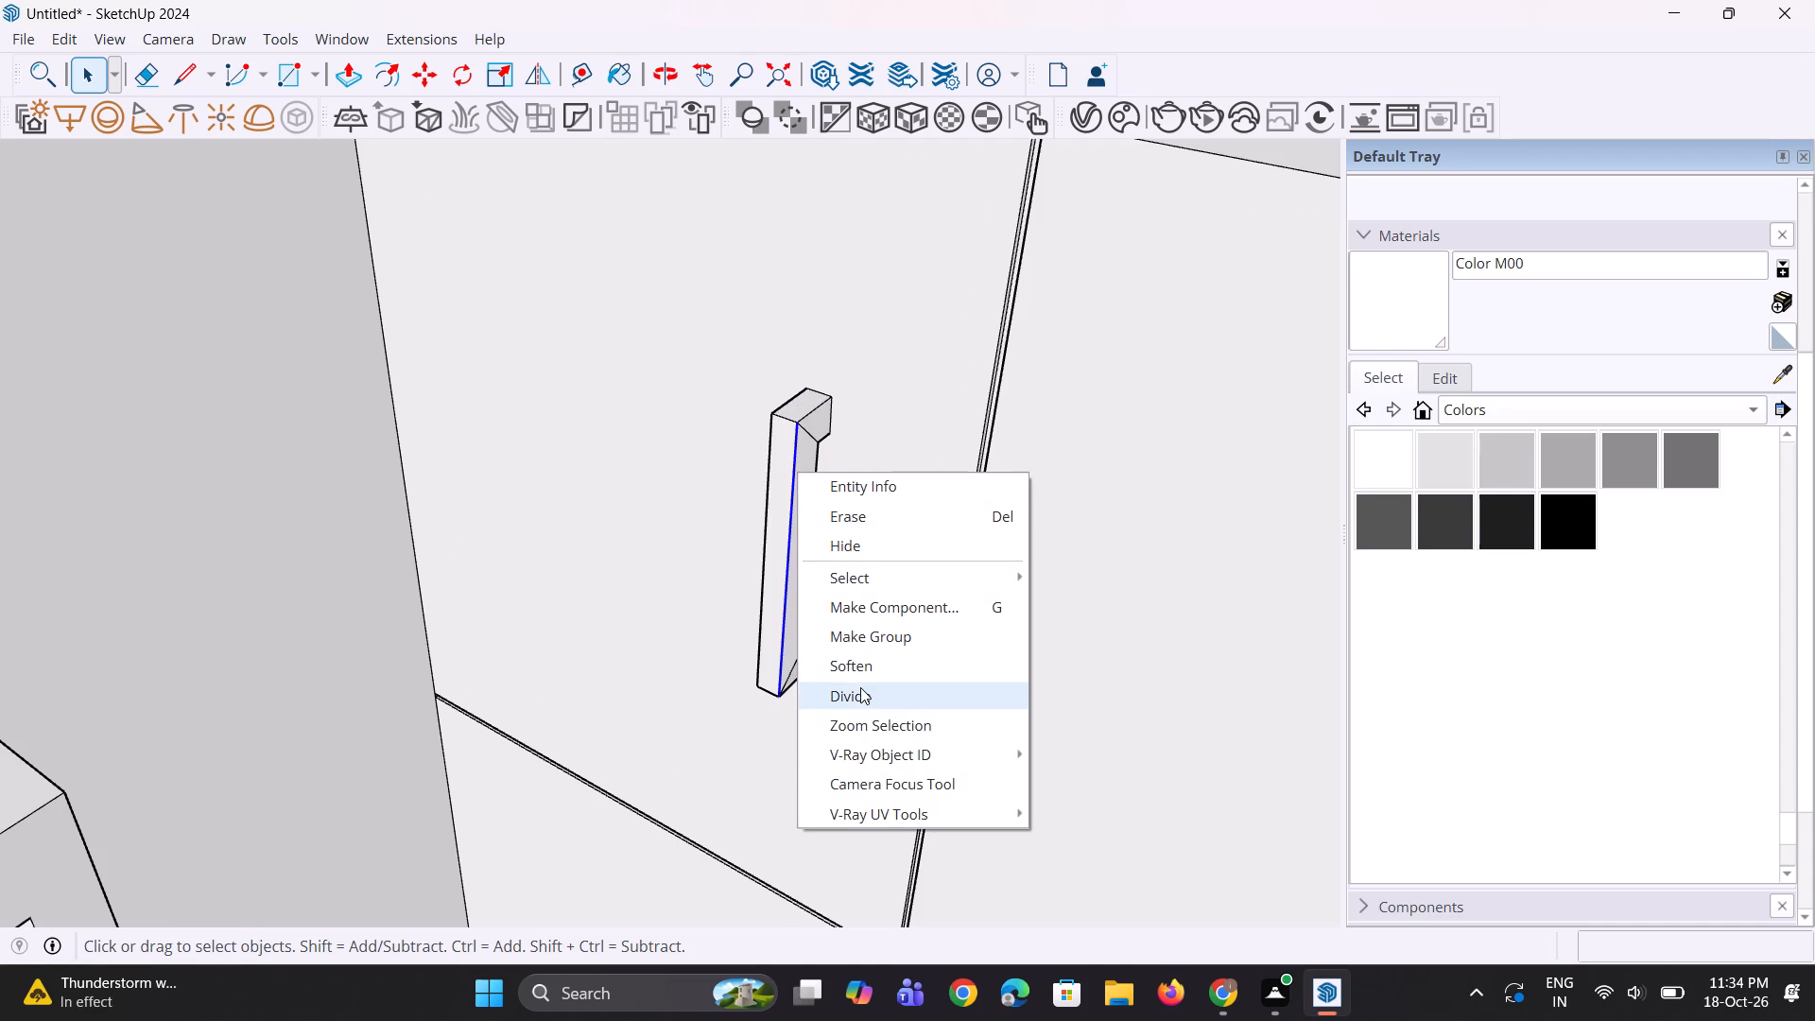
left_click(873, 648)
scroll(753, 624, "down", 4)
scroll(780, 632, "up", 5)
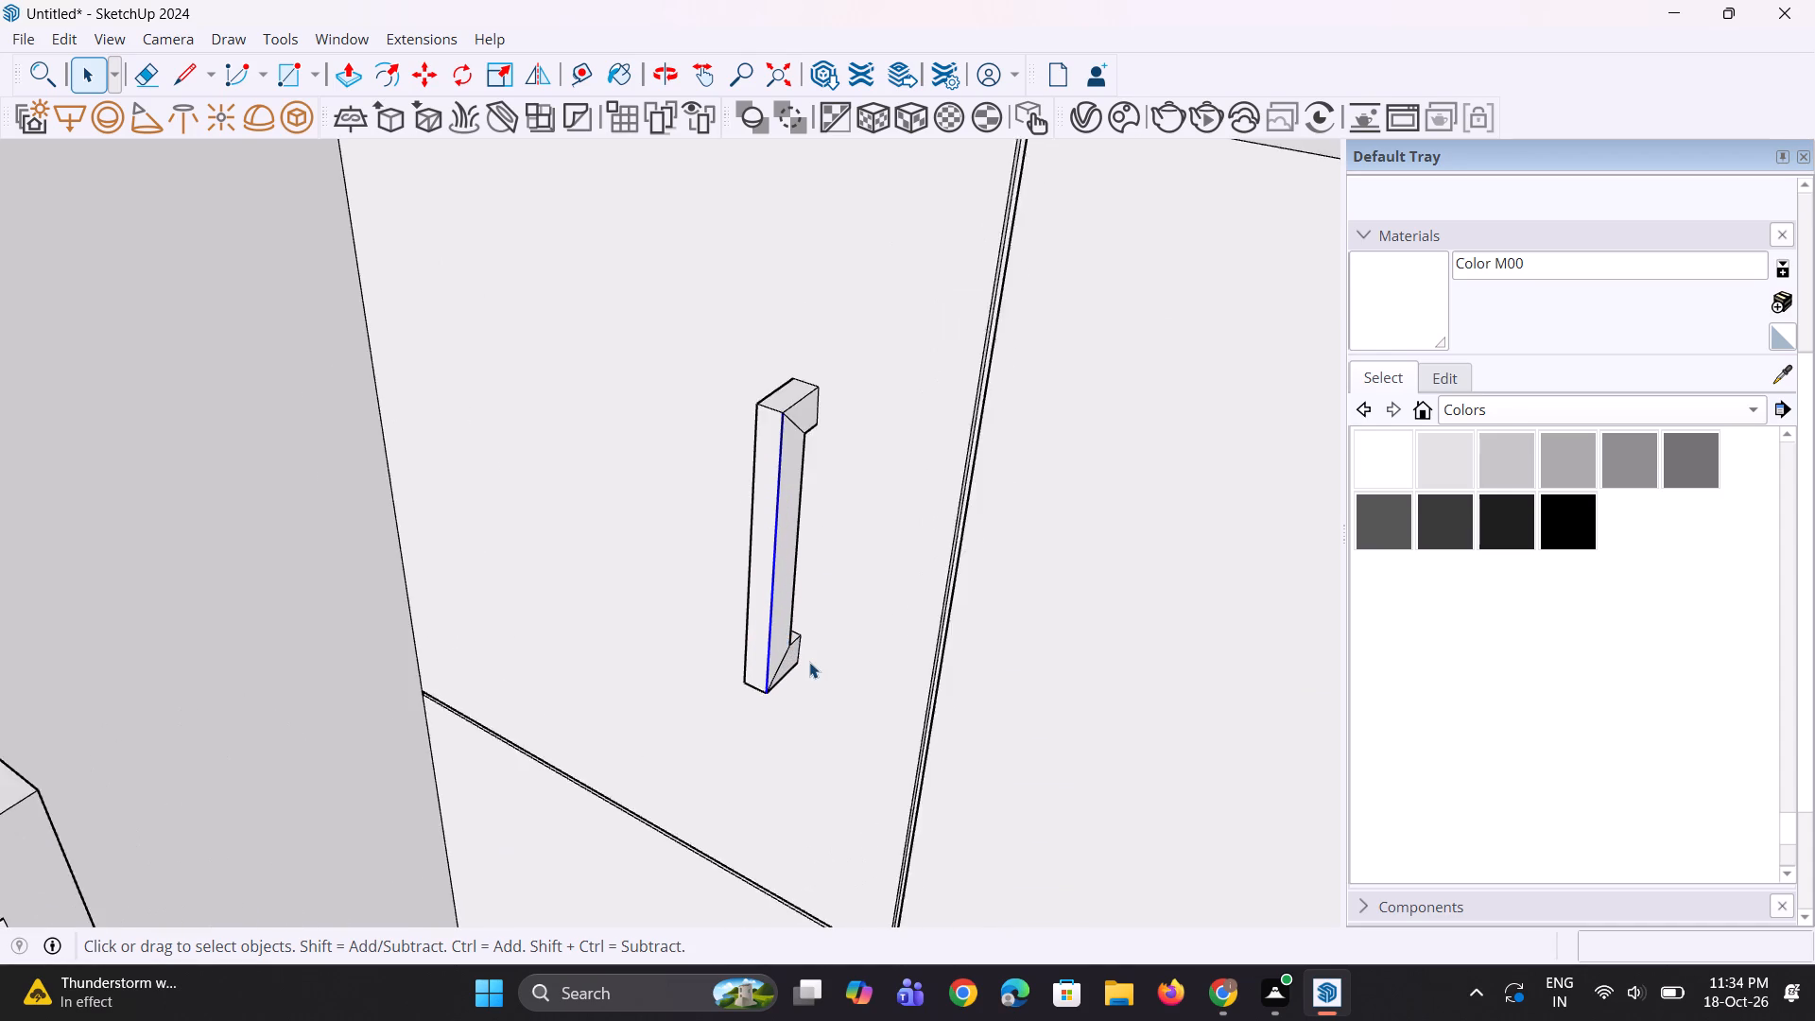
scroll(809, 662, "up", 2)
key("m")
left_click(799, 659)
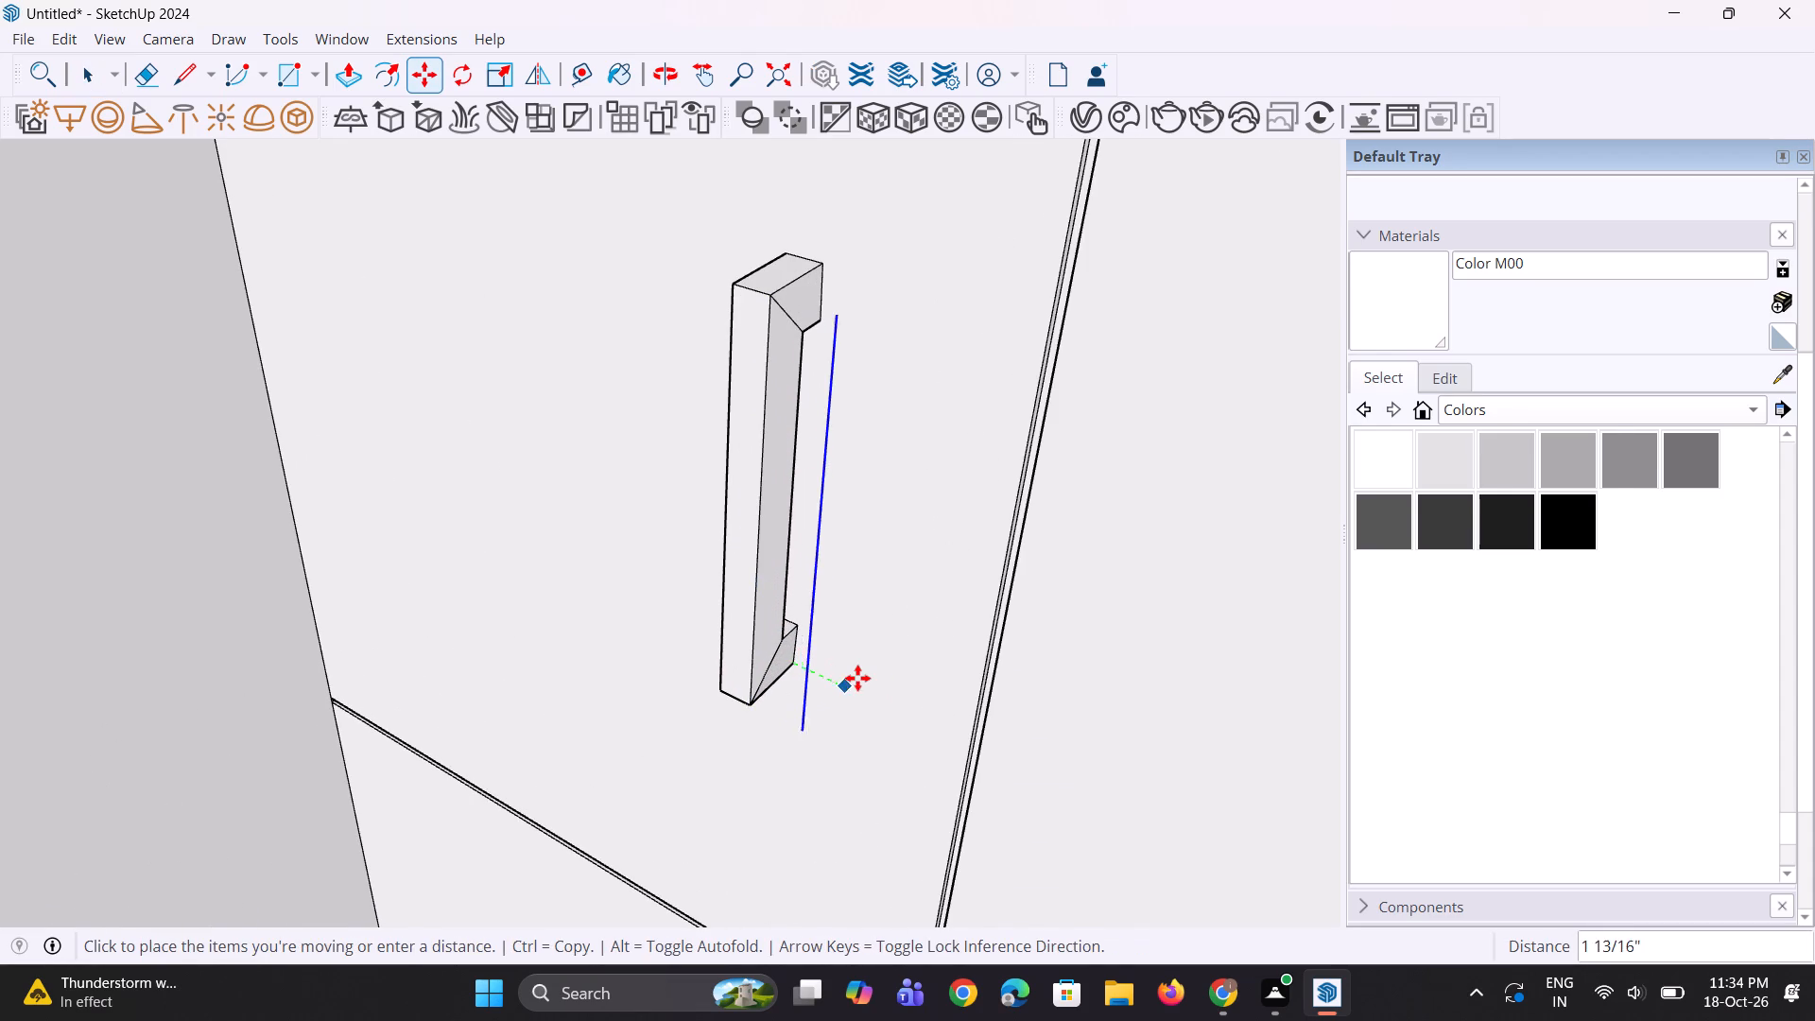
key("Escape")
Select the handle's faces on its front, both sides, ends and inner returns, and combine them into one group.
scroll(801, 656, "up", 3)
key("space")
key("space")
left_click(785, 657)
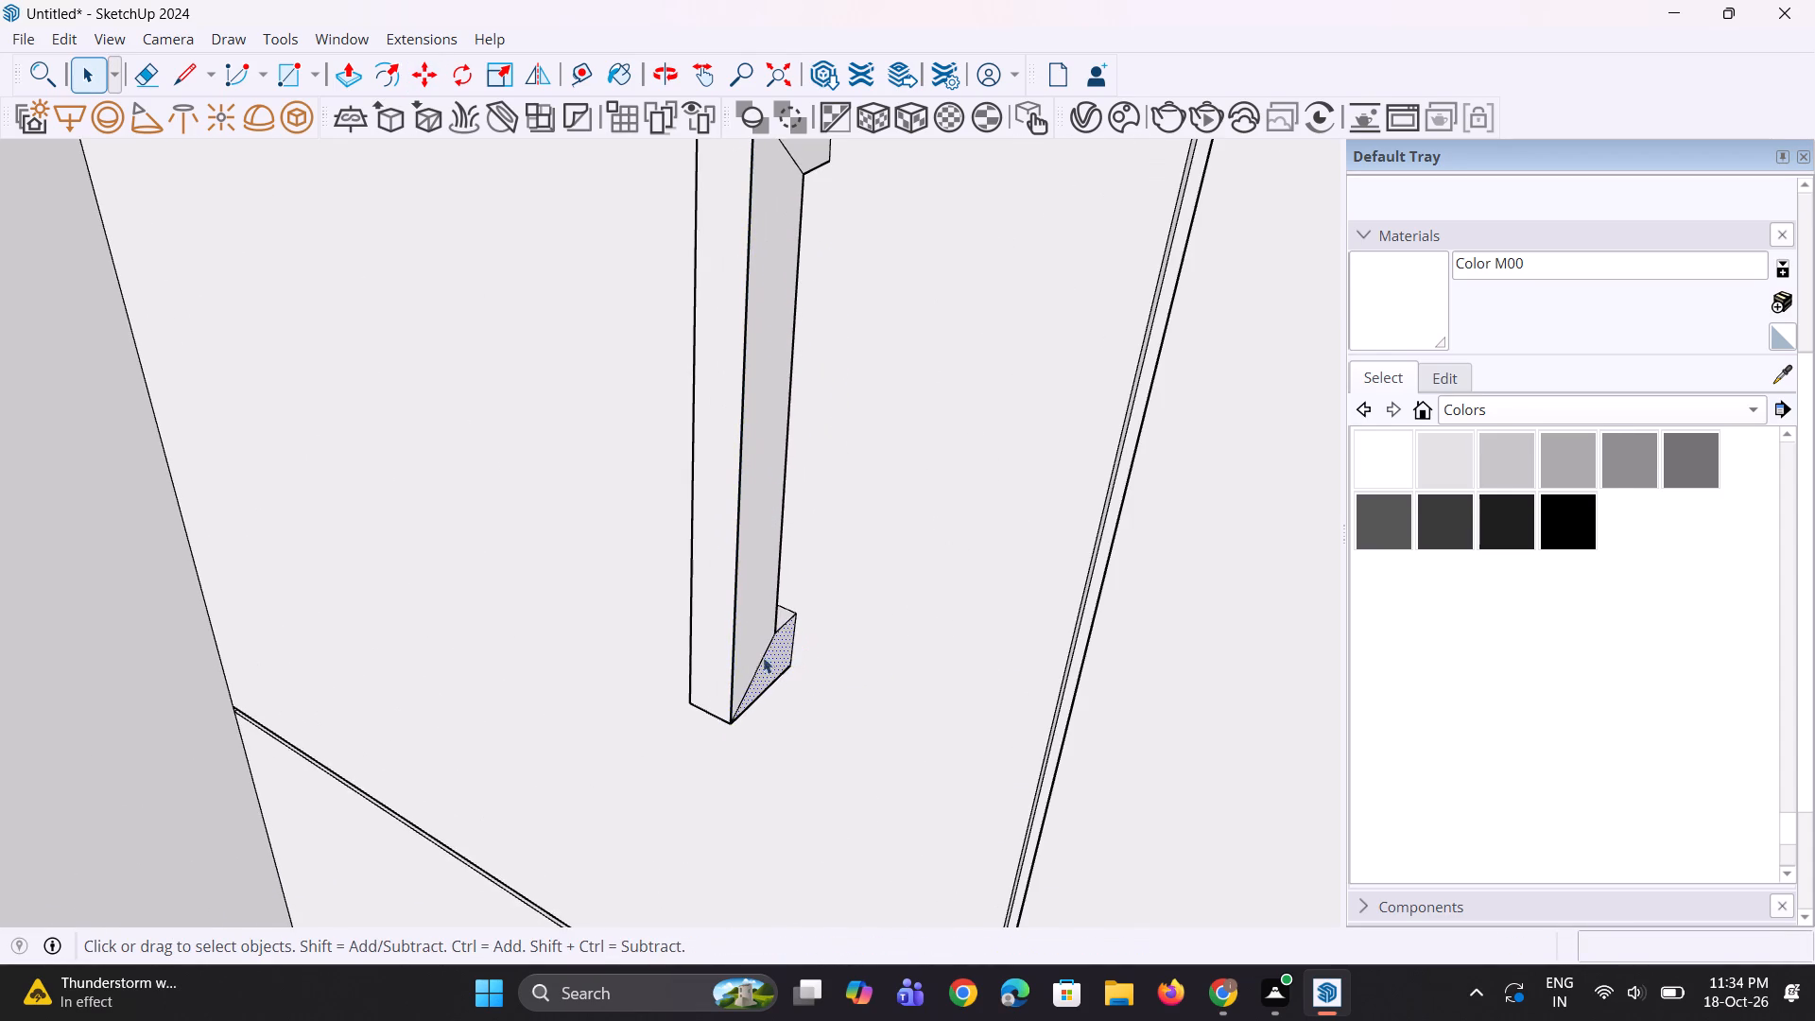
scroll(734, 649, "up", 2)
left_click(747, 627, "ctrl")
left_click(715, 642, "ctrl")
scroll(719, 668, "down", 6)
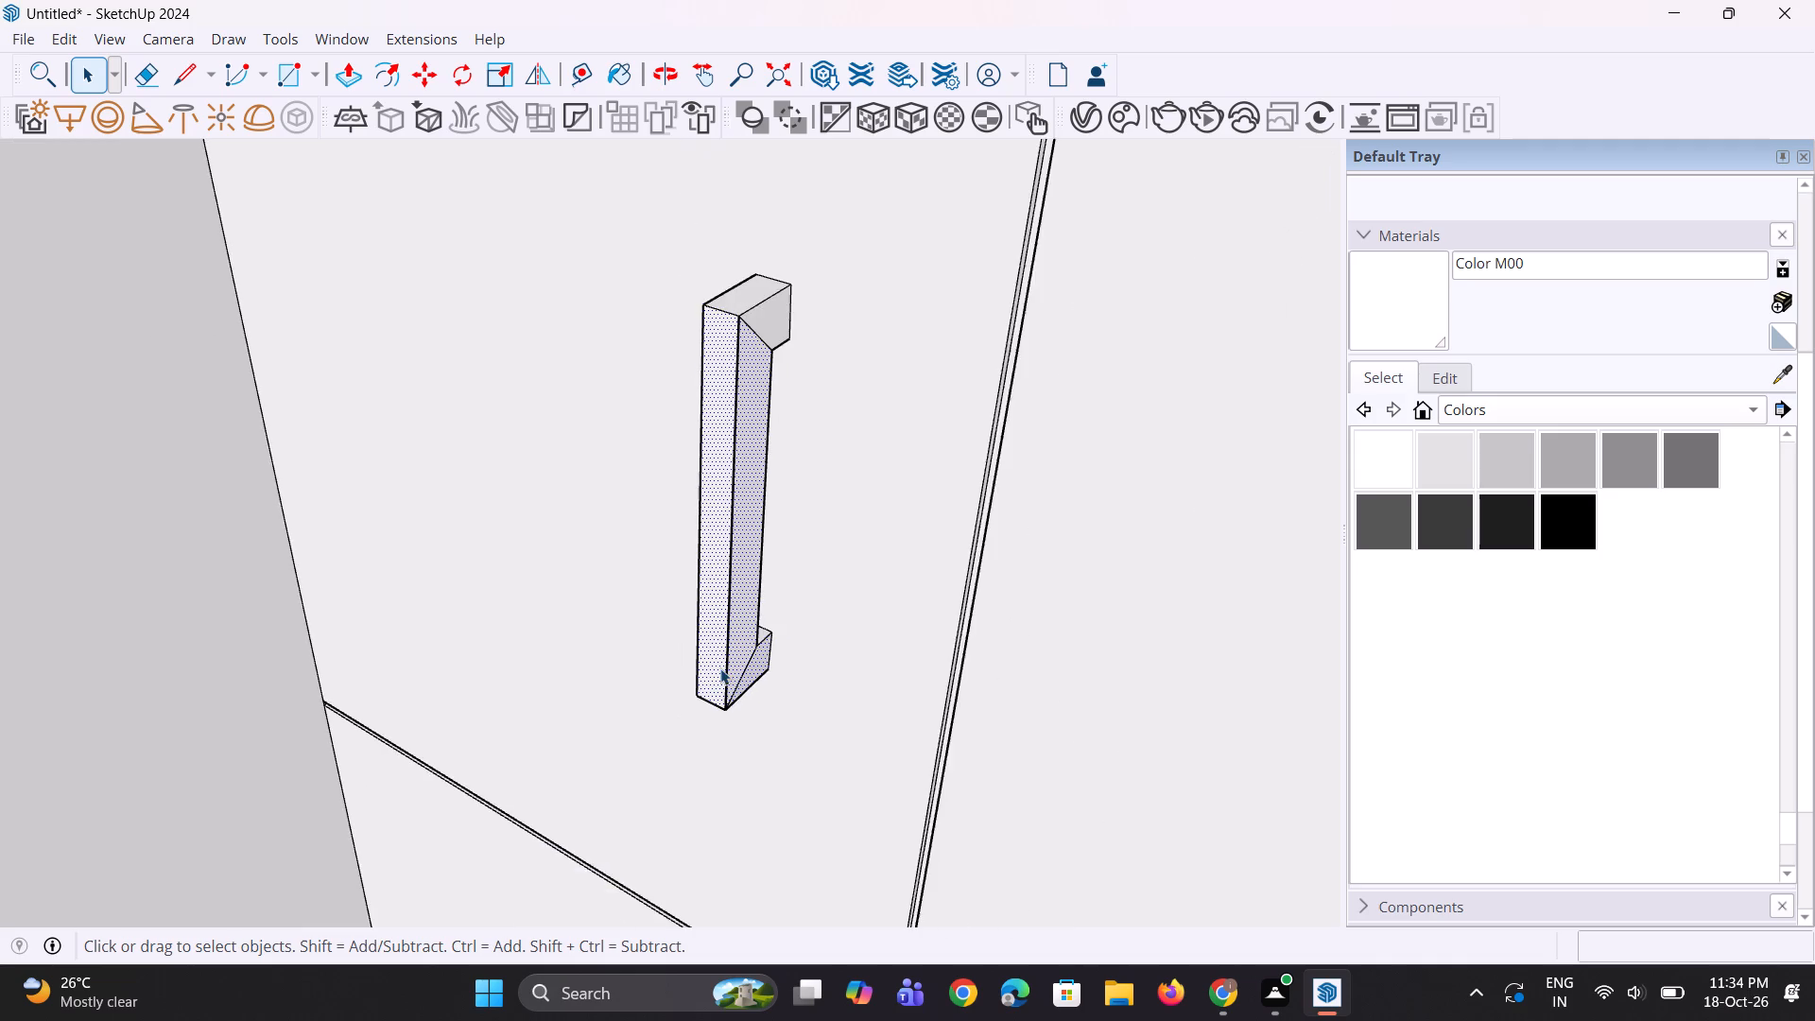
scroll(752, 361, "up", 3)
left_click(768, 321, "ctrl")
left_click(750, 278, "ctrl")
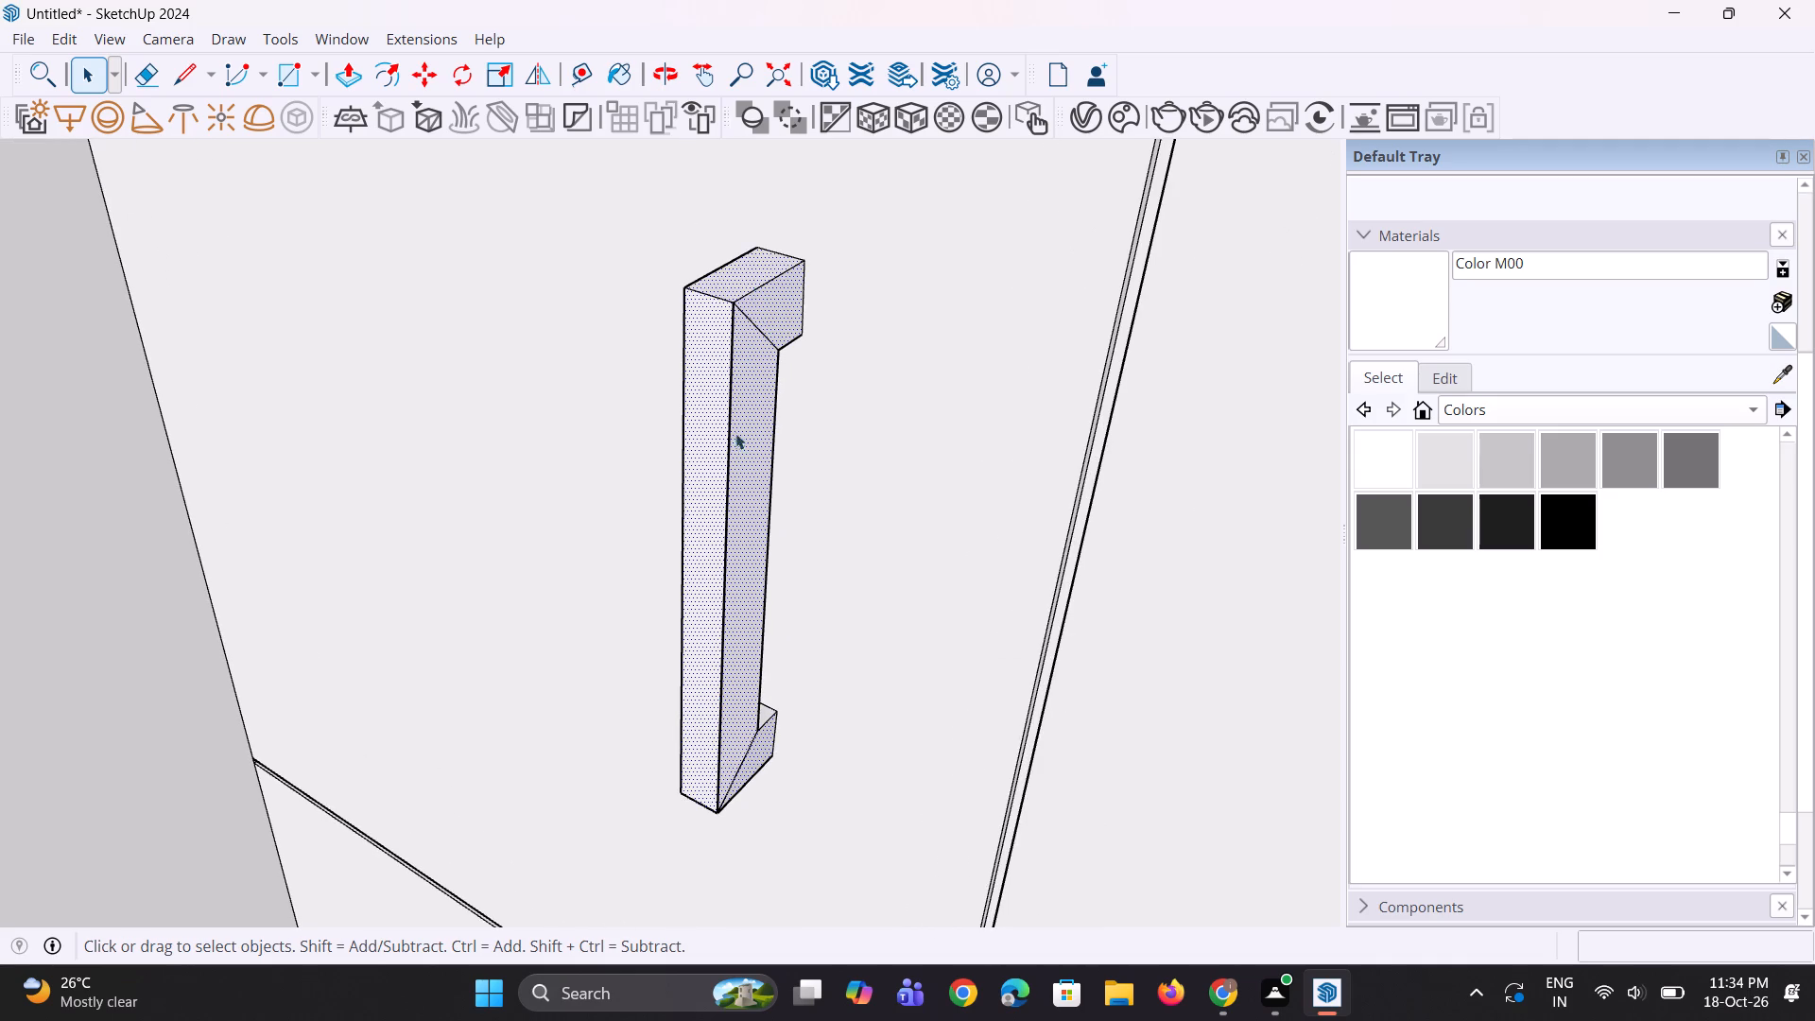
middle_click_drag(669, 534, 1073, 554)
scroll(881, 676, "up", 3)
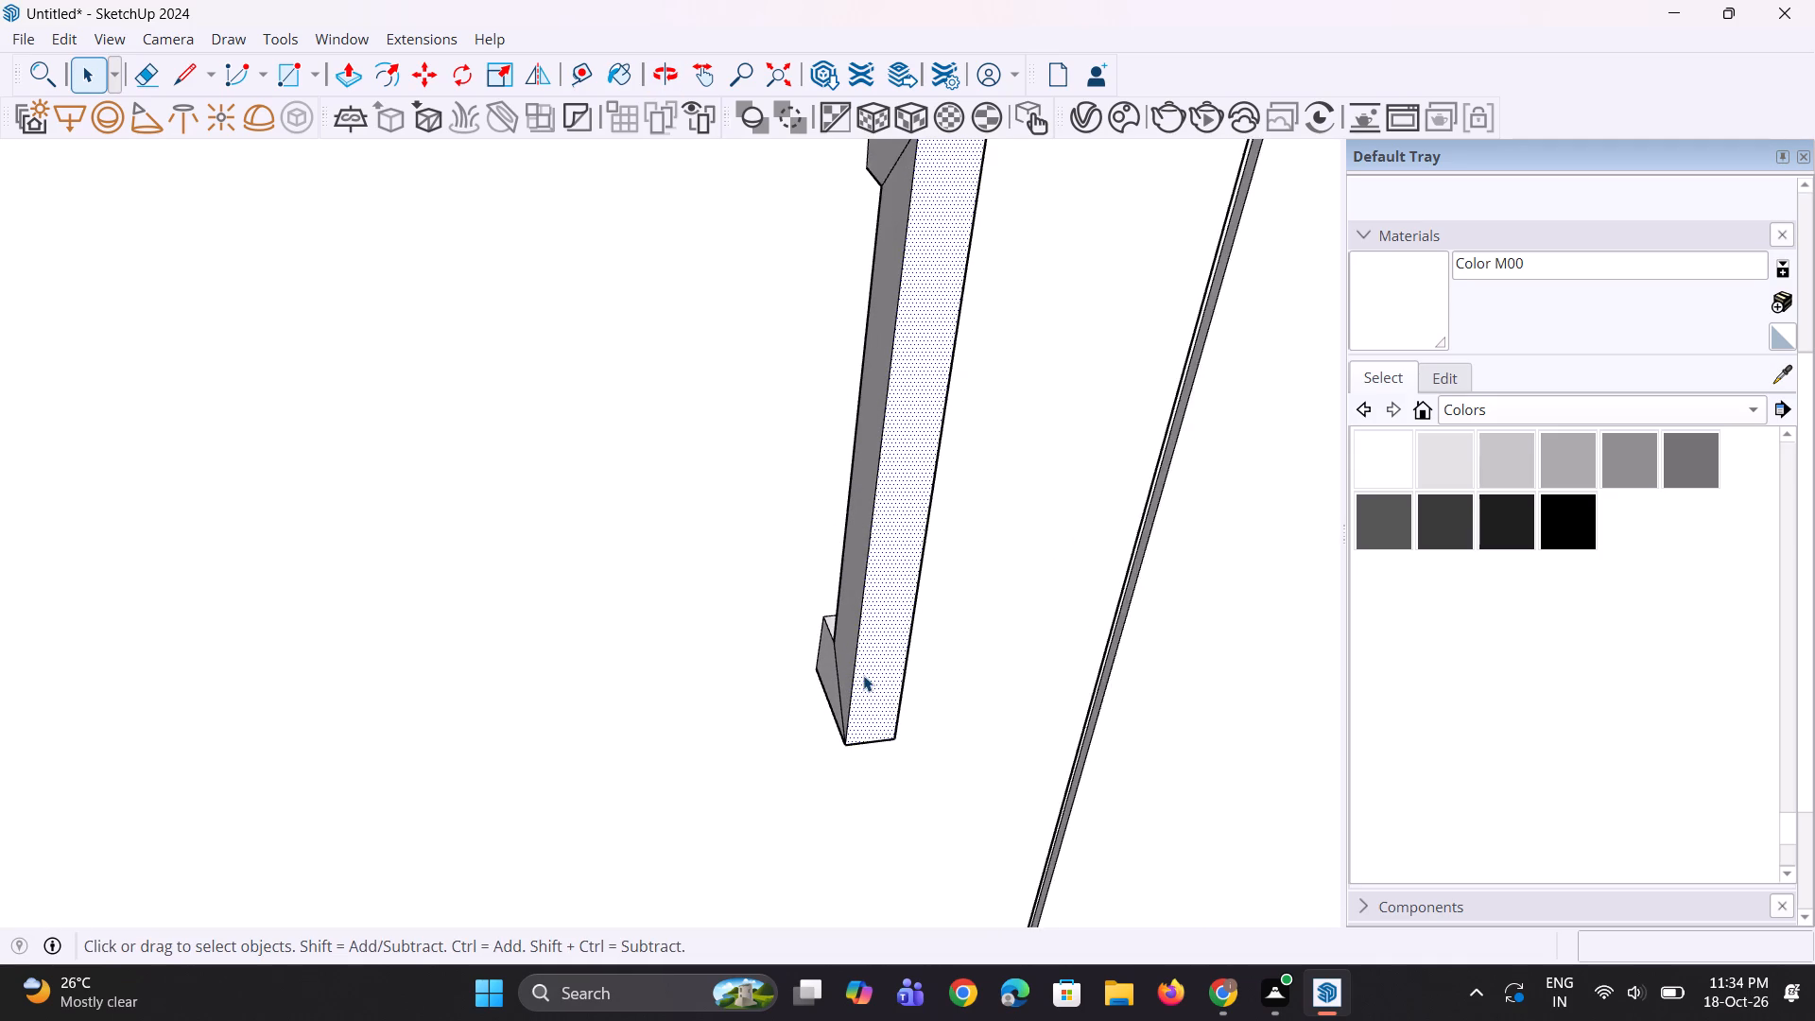
scroll(863, 675, "up", 1)
left_click(844, 637, "ctrl")
left_click(821, 674, "ctrl")
scroll(877, 701, "down", 4)
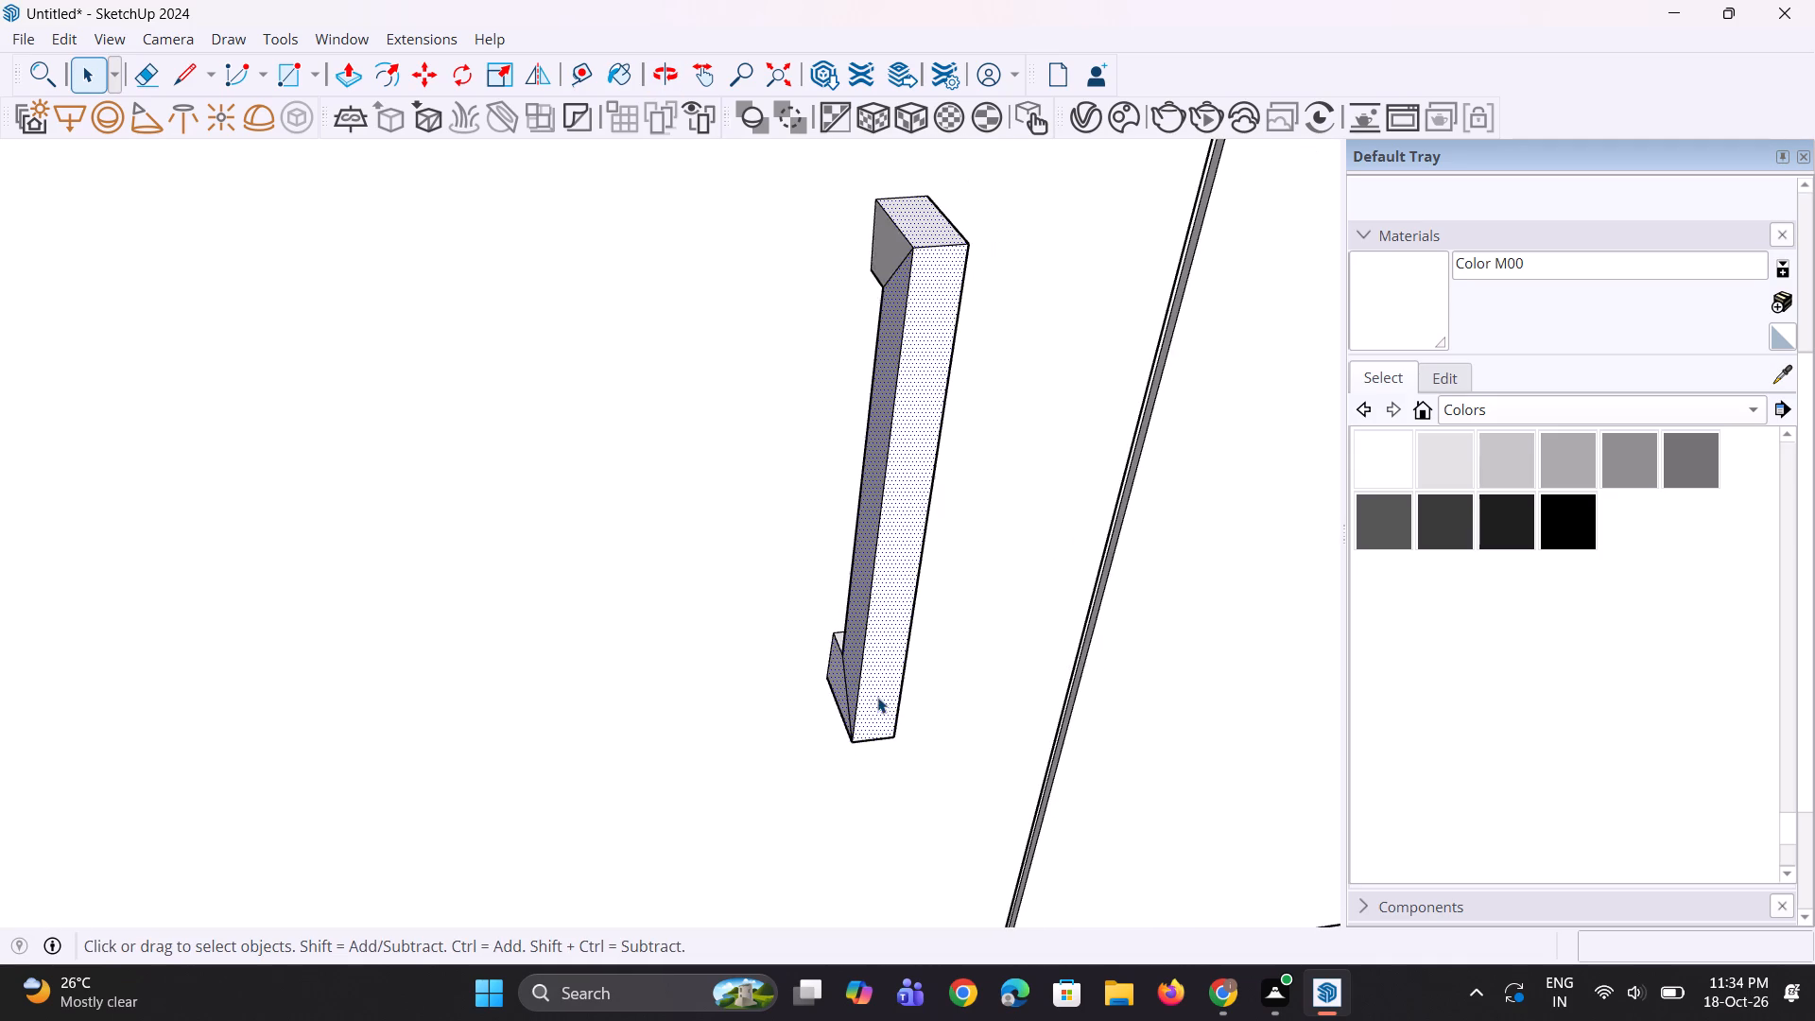
scroll(872, 206, "up", 2)
left_click(890, 267, "ctrl")
middle_click_drag(896, 484, 1013, 486)
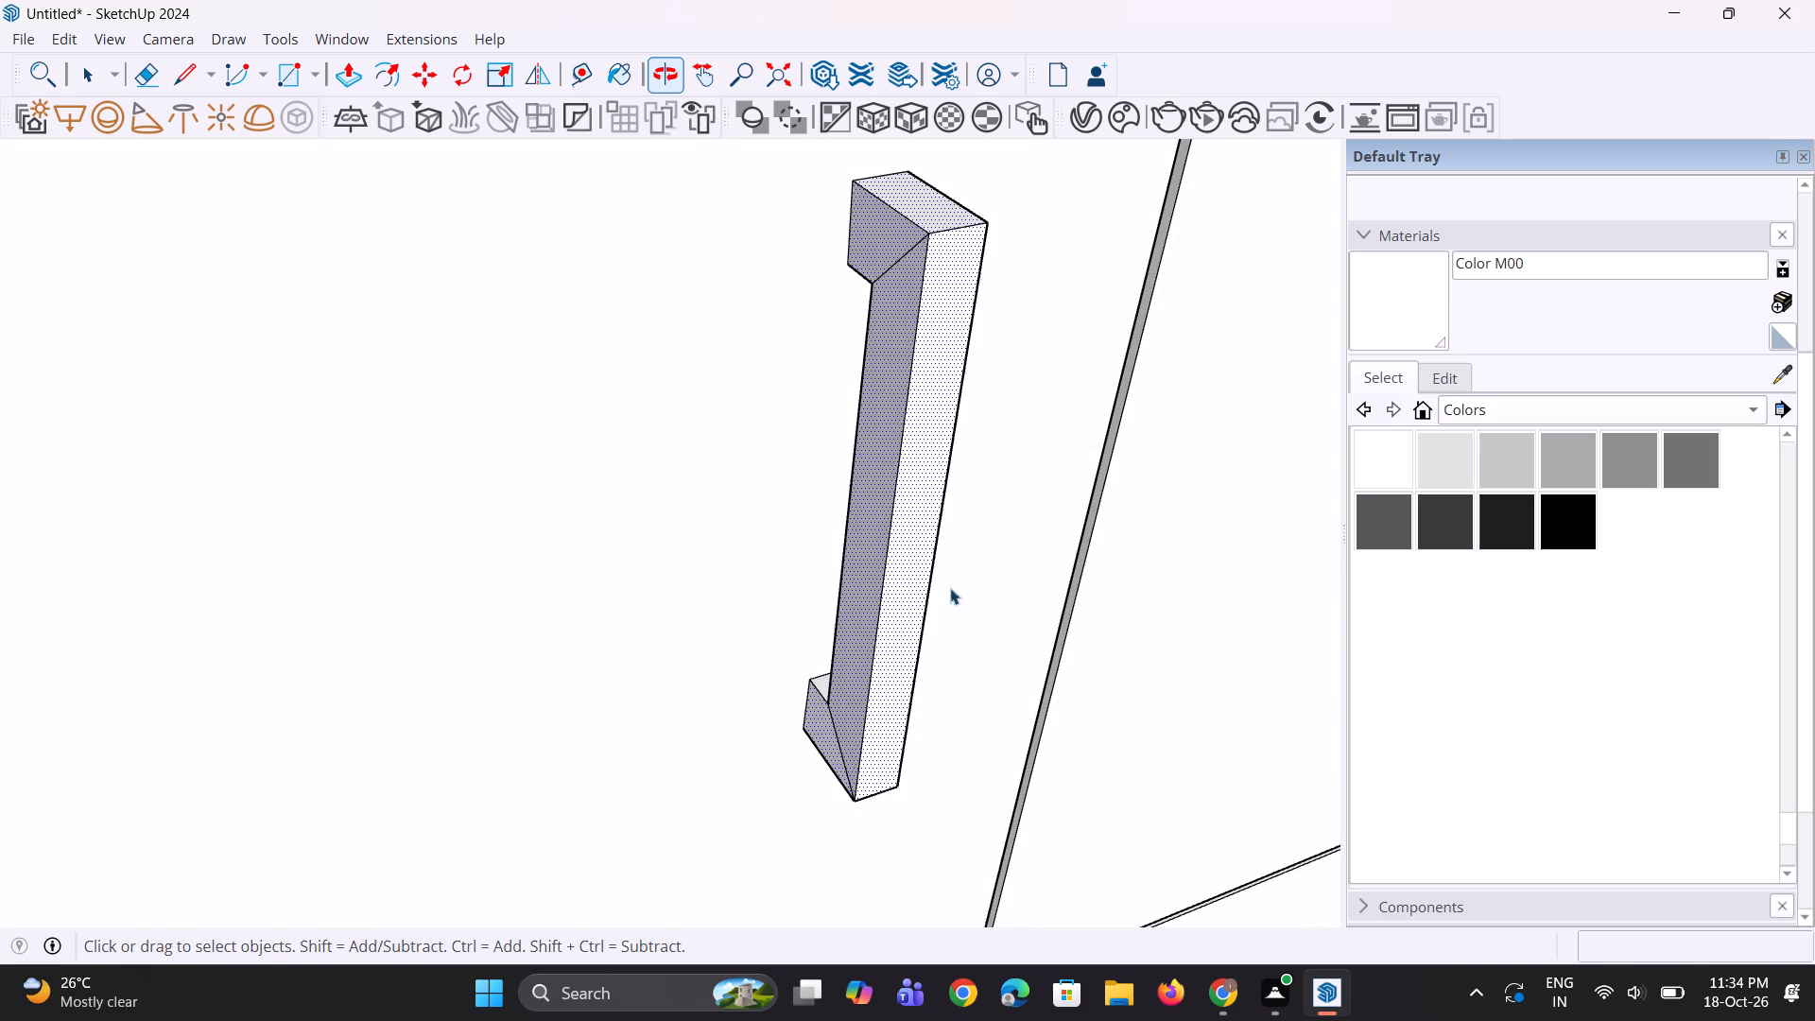
scroll(836, 676, "up", 6)
left_click(821, 697, "ctrl")
middle_click_drag(826, 712, 949, 734)
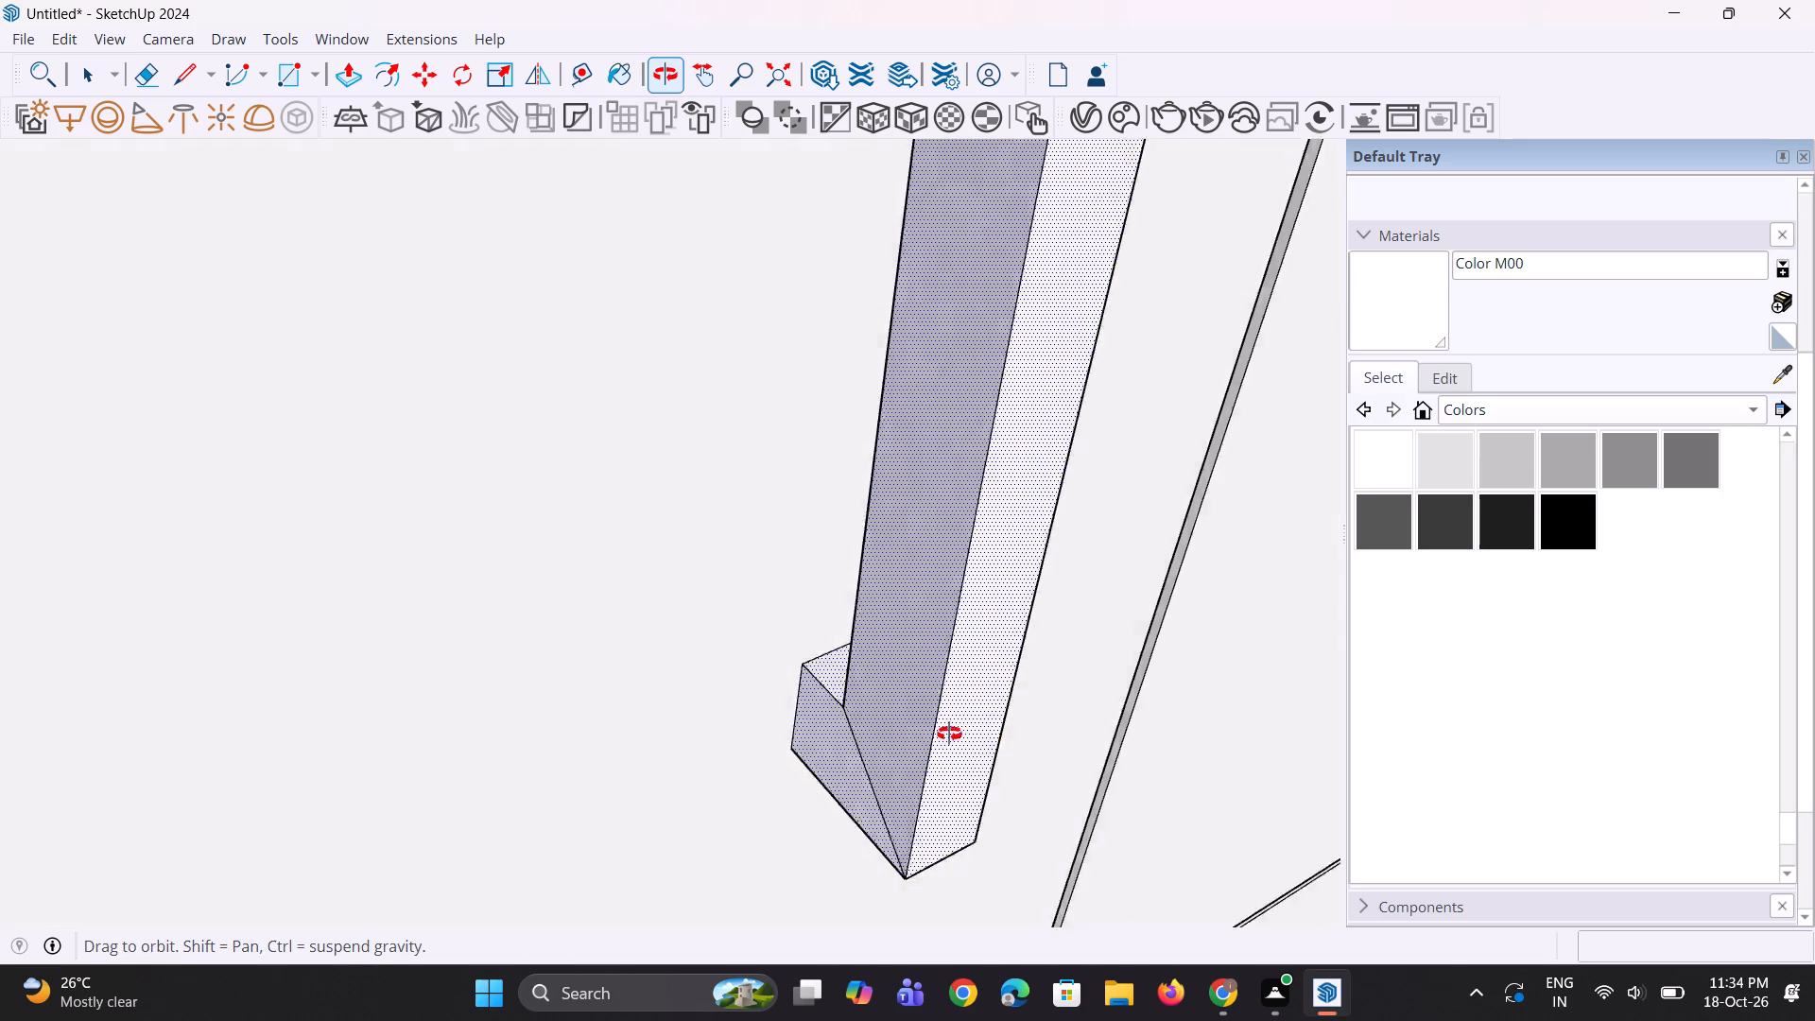
middle_click_drag(949, 734, 1282, 753)
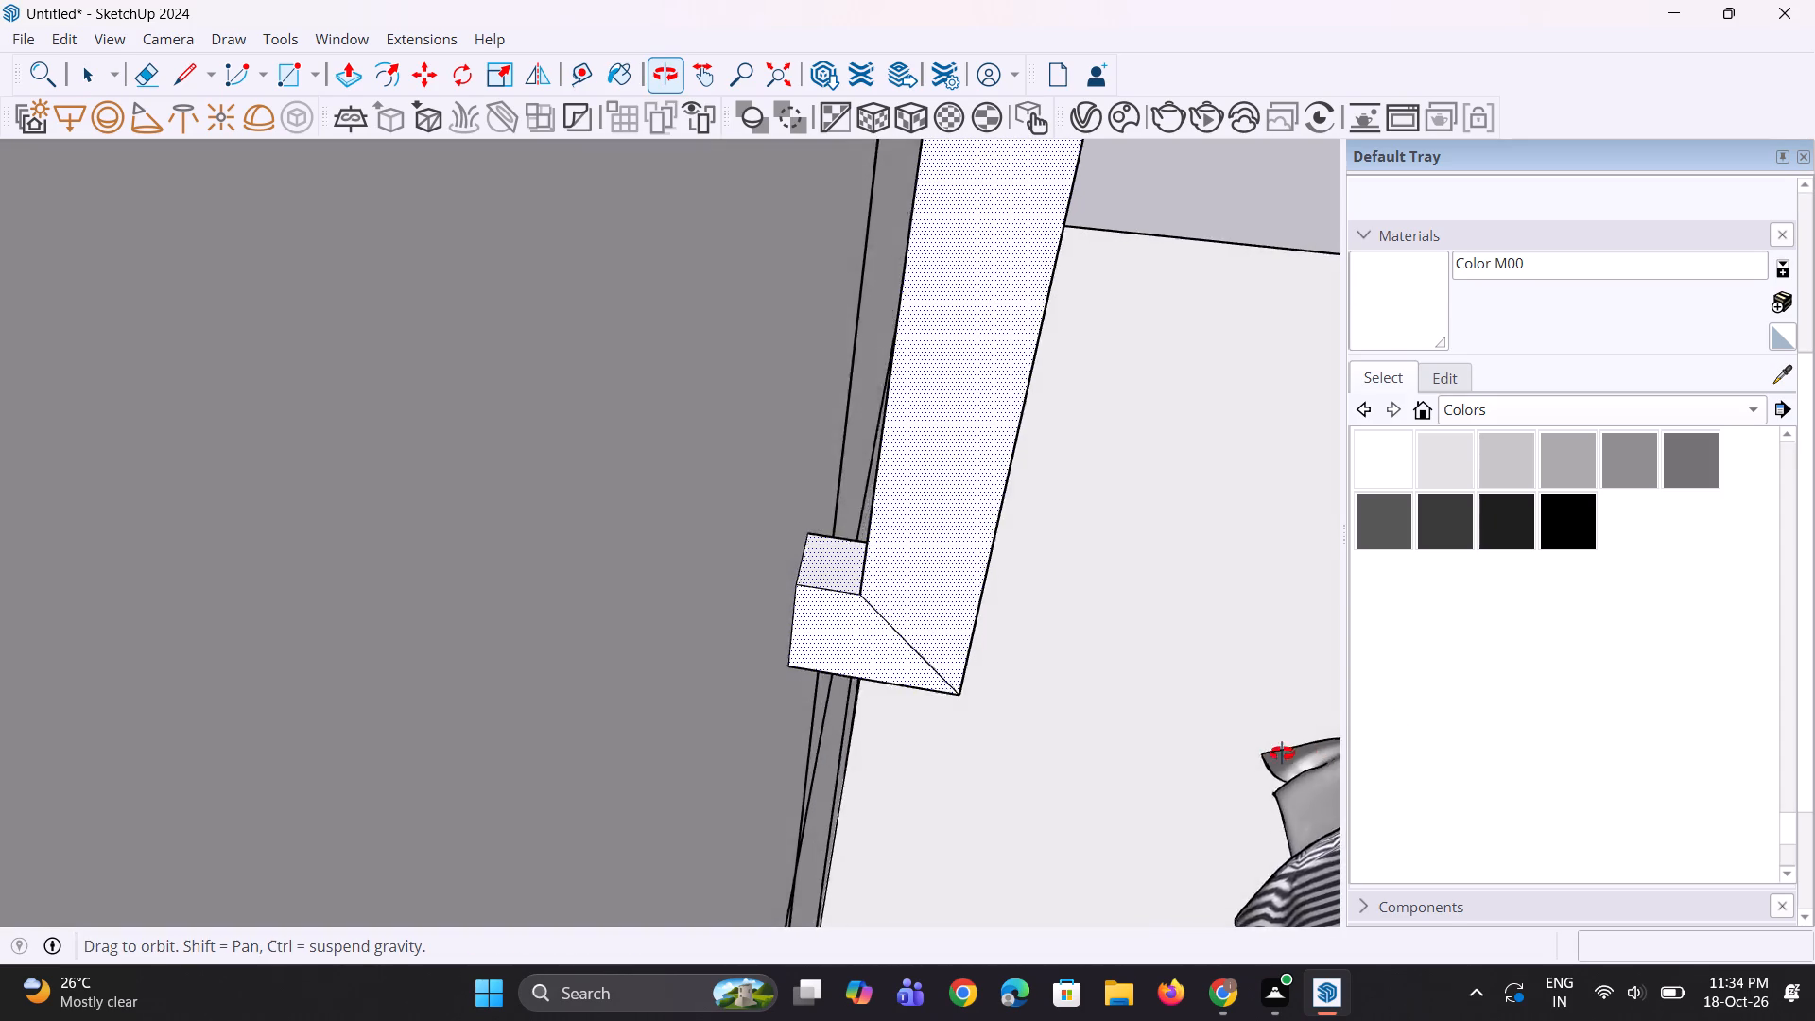
middle_click_drag(1282, 753, 1282, 754)
scroll(1031, 614, "down", 10)
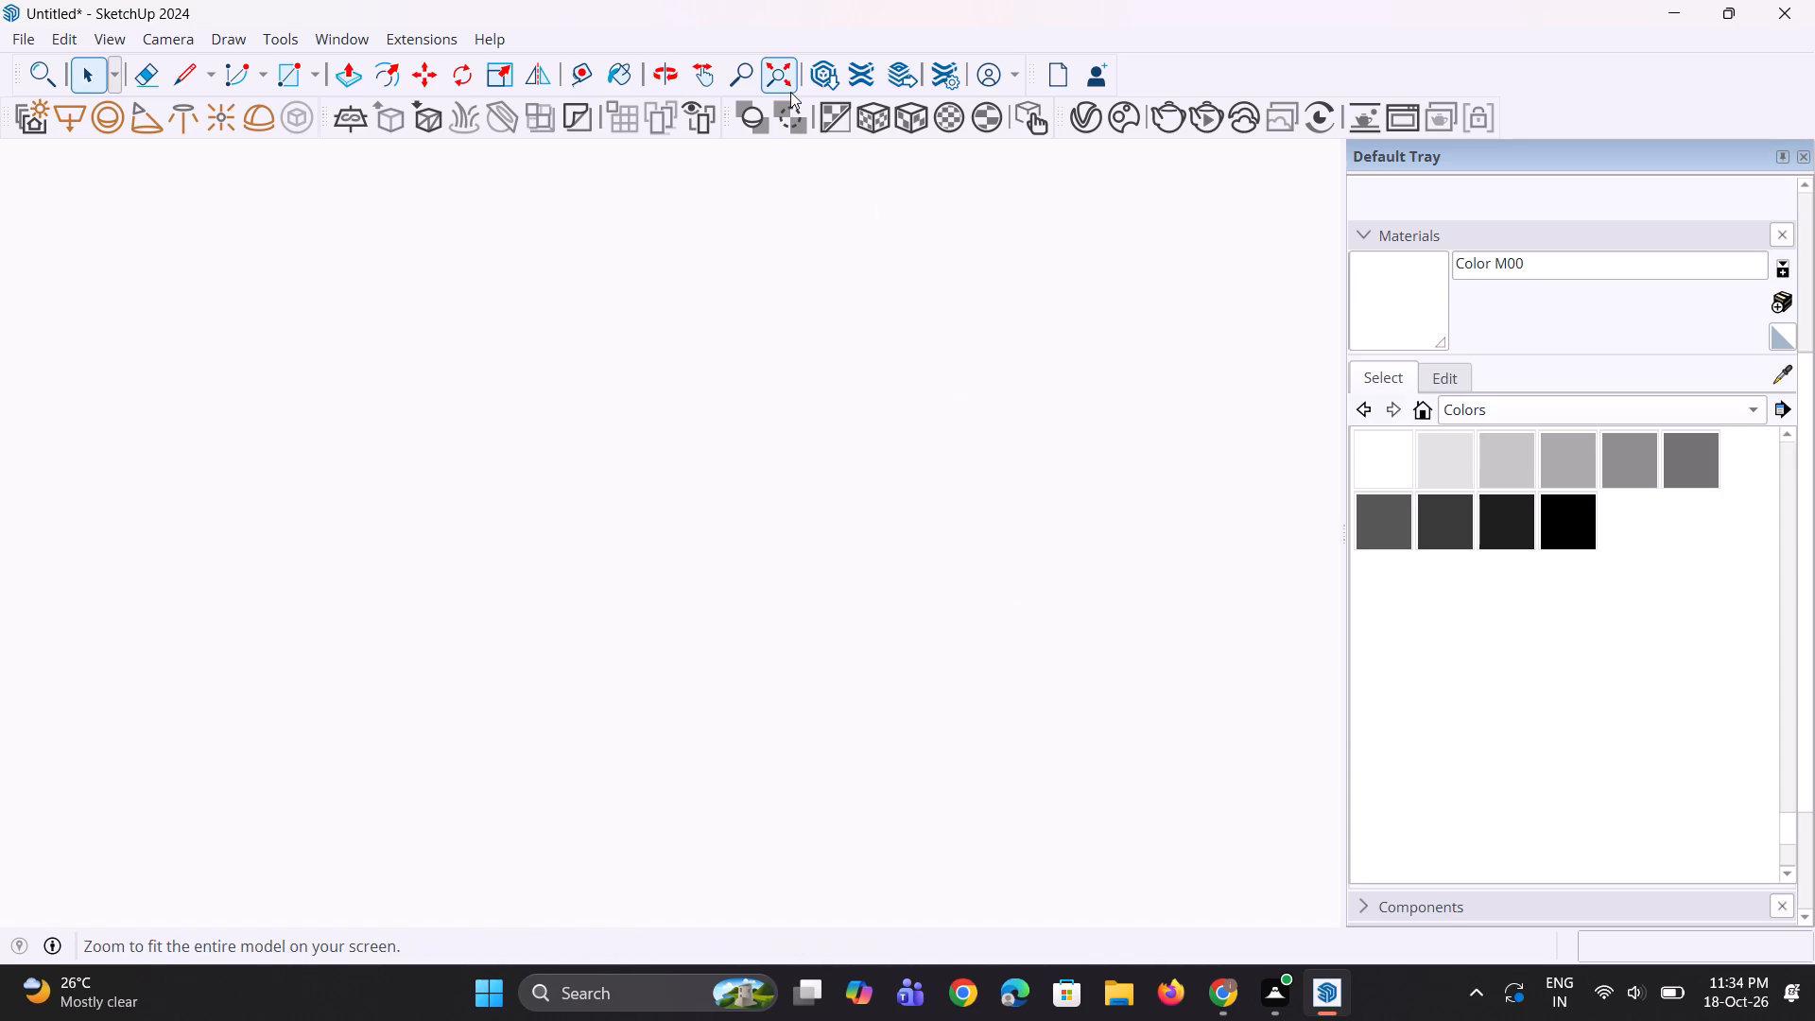
left_click(790, 92)
middle_click_drag(838, 481, 648, 614)
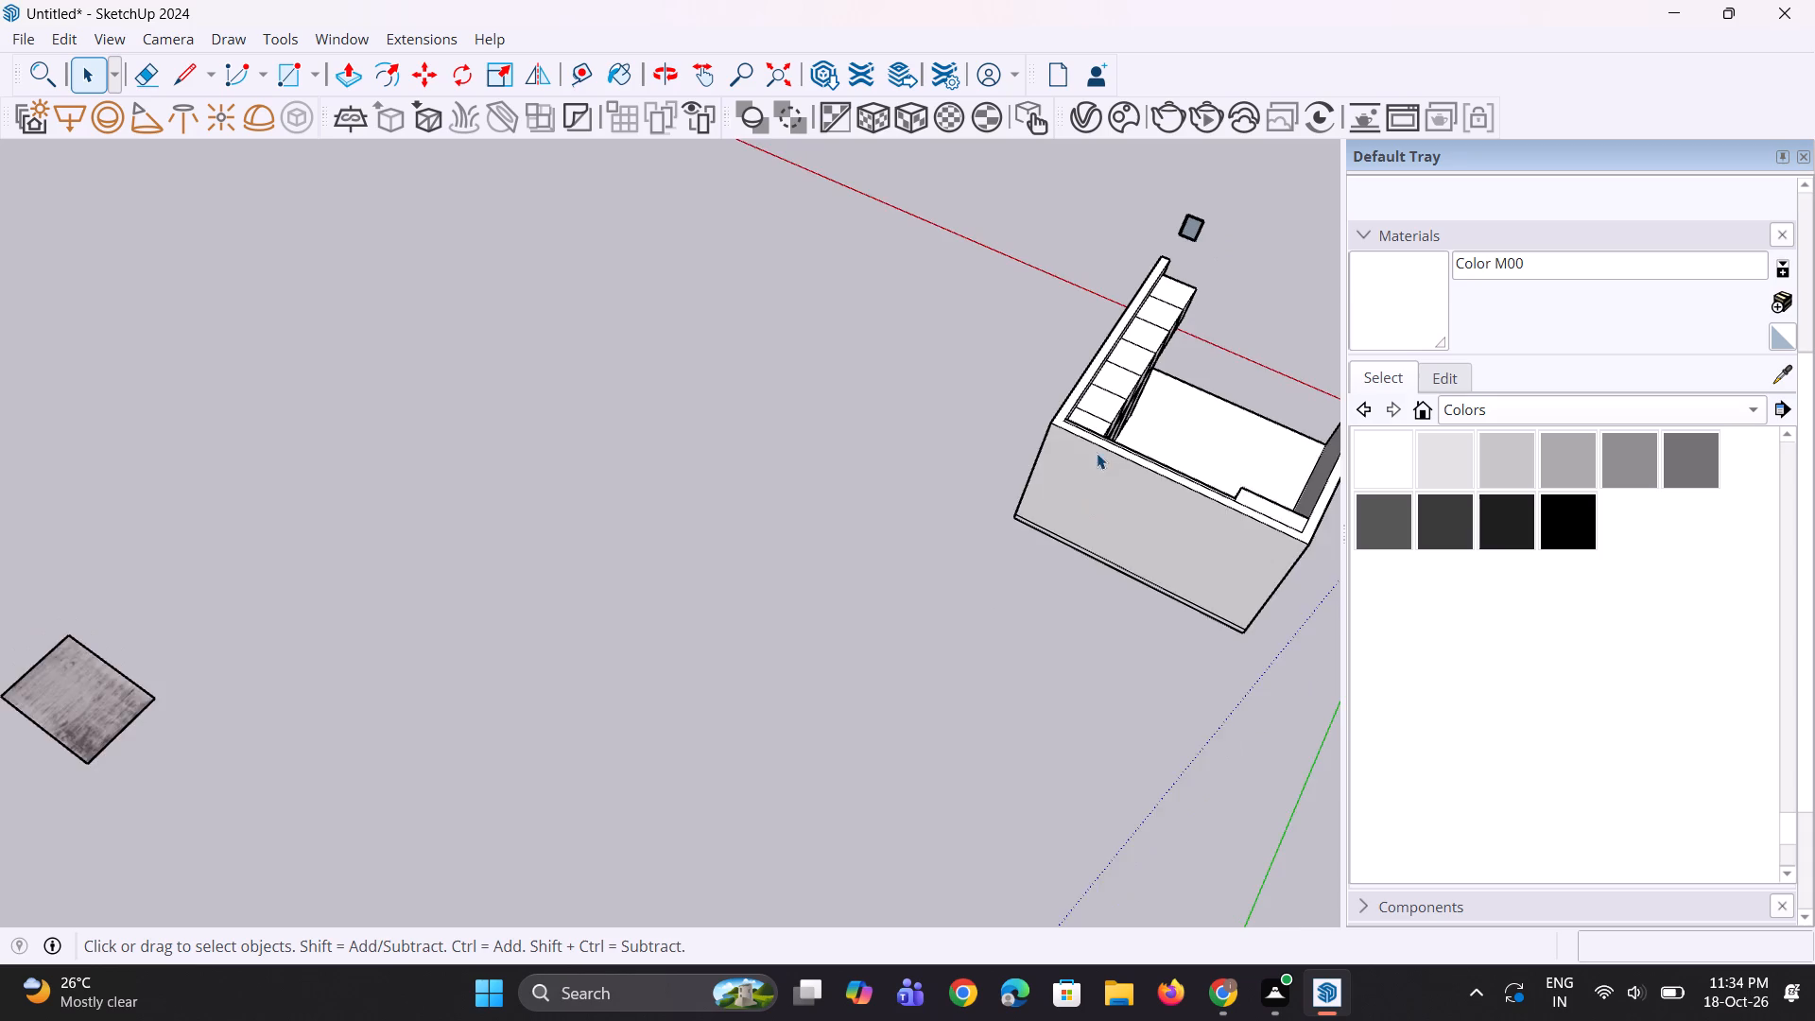
scroll(1103, 385, "up", 20)
scroll(1103, 385, "up", 5)
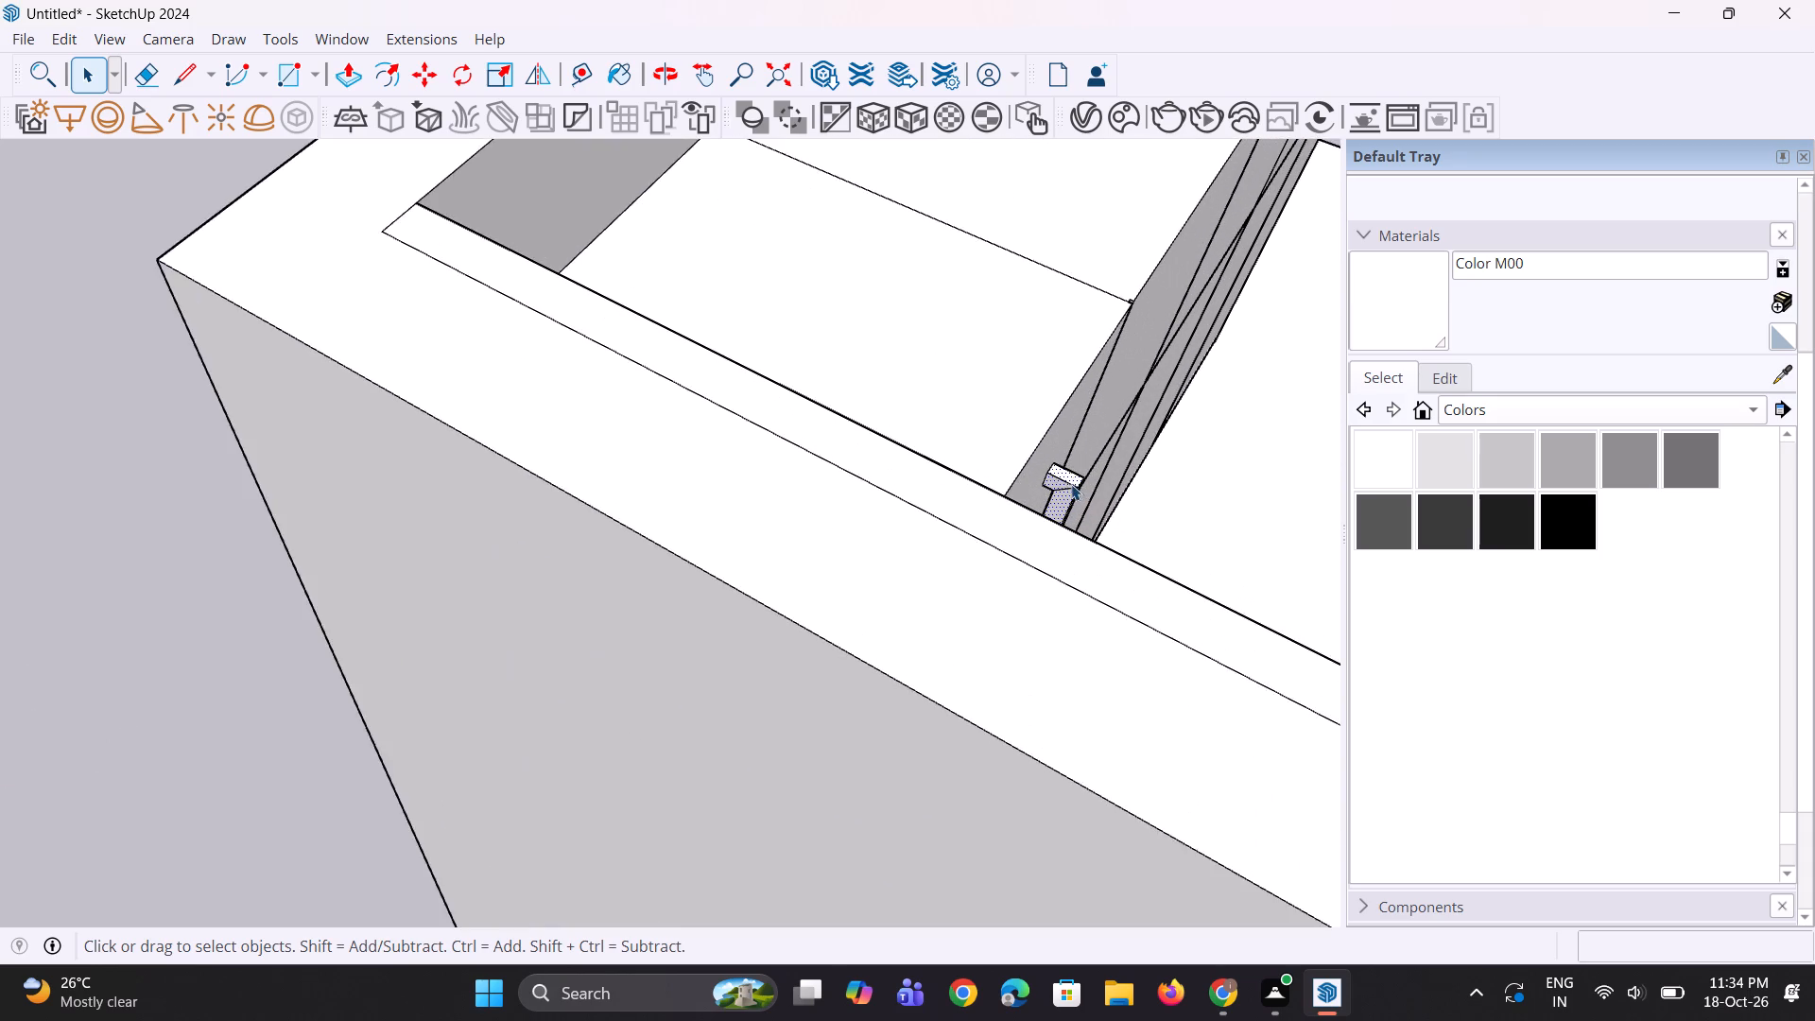
scroll(1071, 484, "up", 16)
middle_click_drag(1026, 490, 1055, 335)
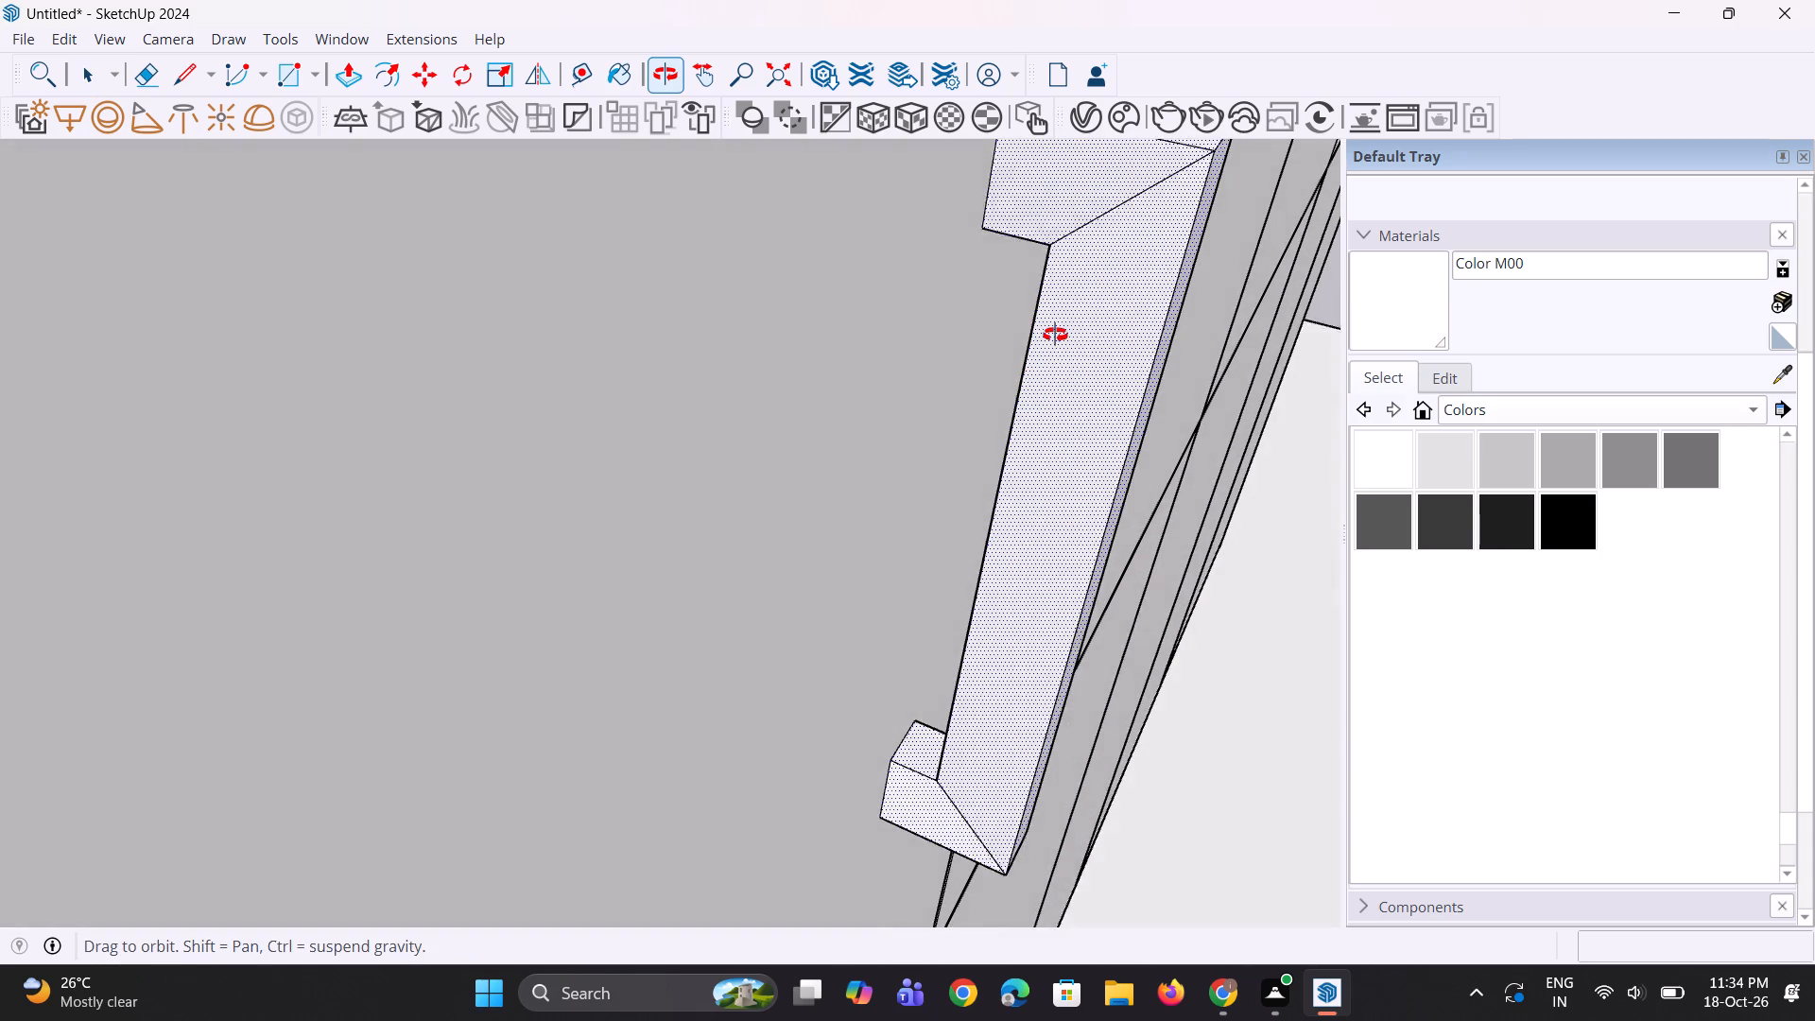
middle_click_drag(1055, 335, 1056, 334)
scroll(1019, 498, "down", 5)
middle_click_drag(952, 486, 328, 505)
scroll(585, 476, "down", 5)
middle_click_drag(618, 469, 213, 236)
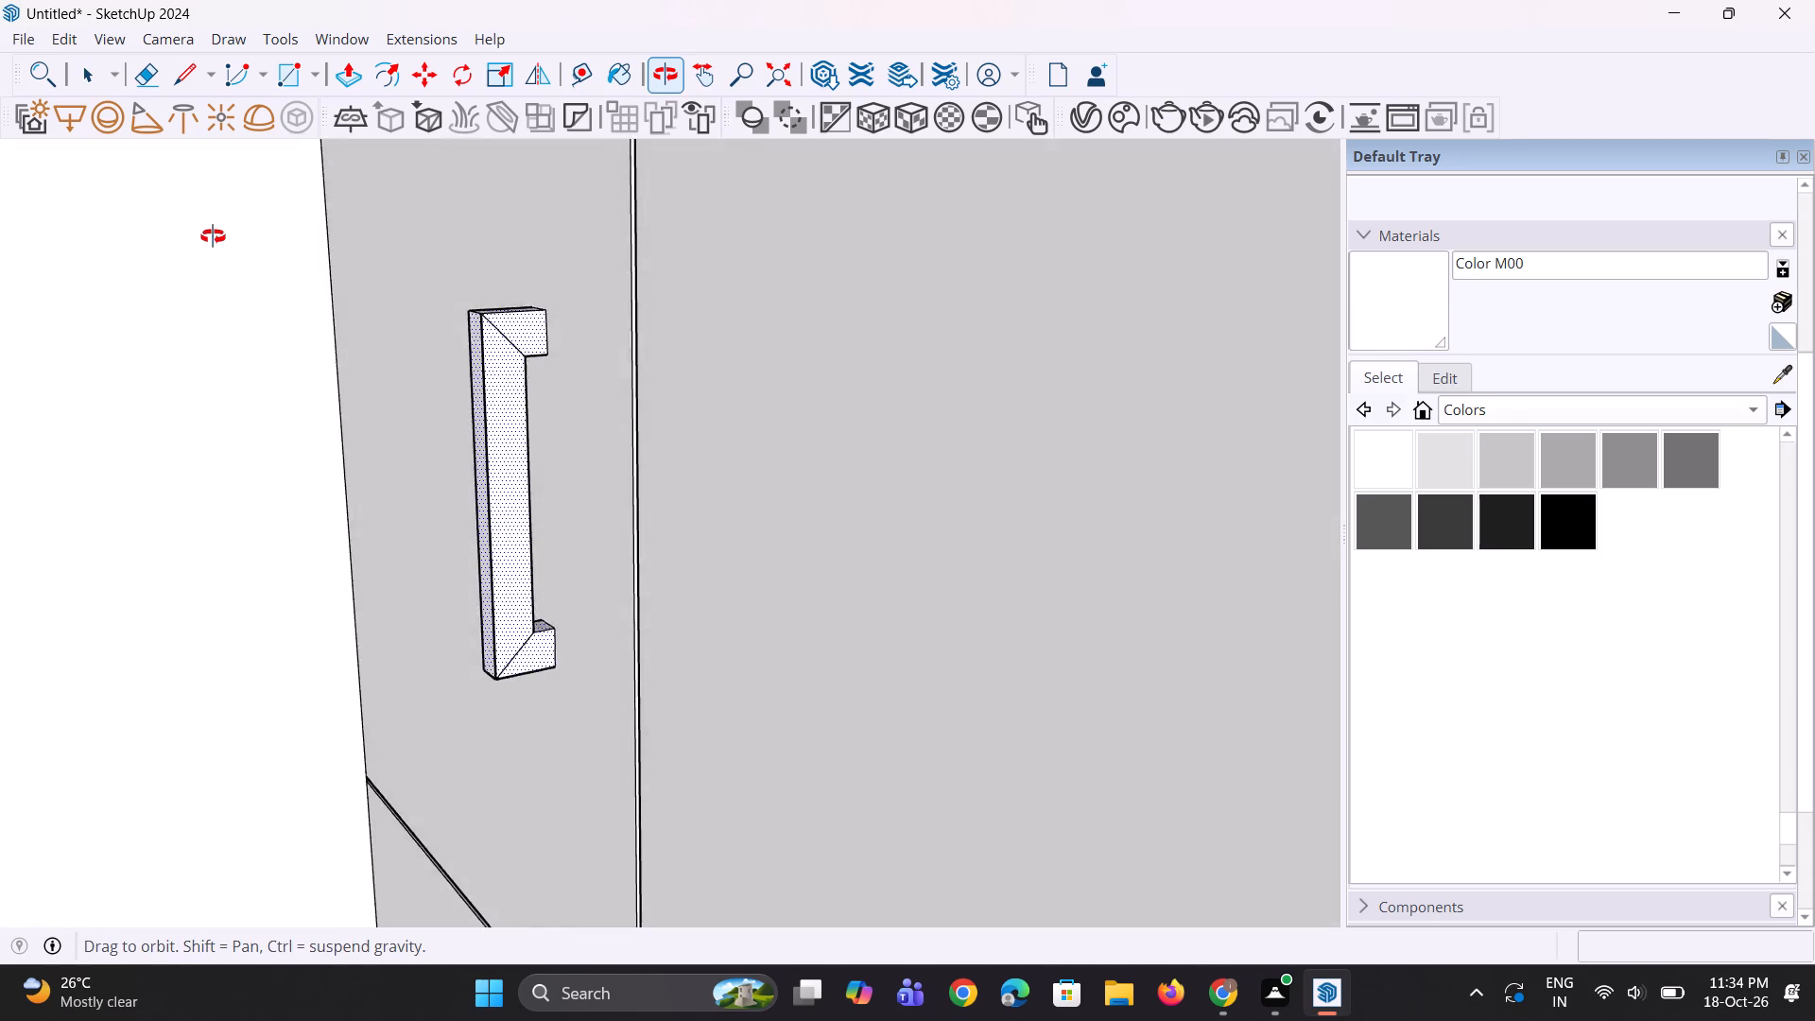
middle_click_drag(213, 236, 212, 233)
scroll(495, 342, "up", 9)
middle_click_drag(545, 368, 536, 274)
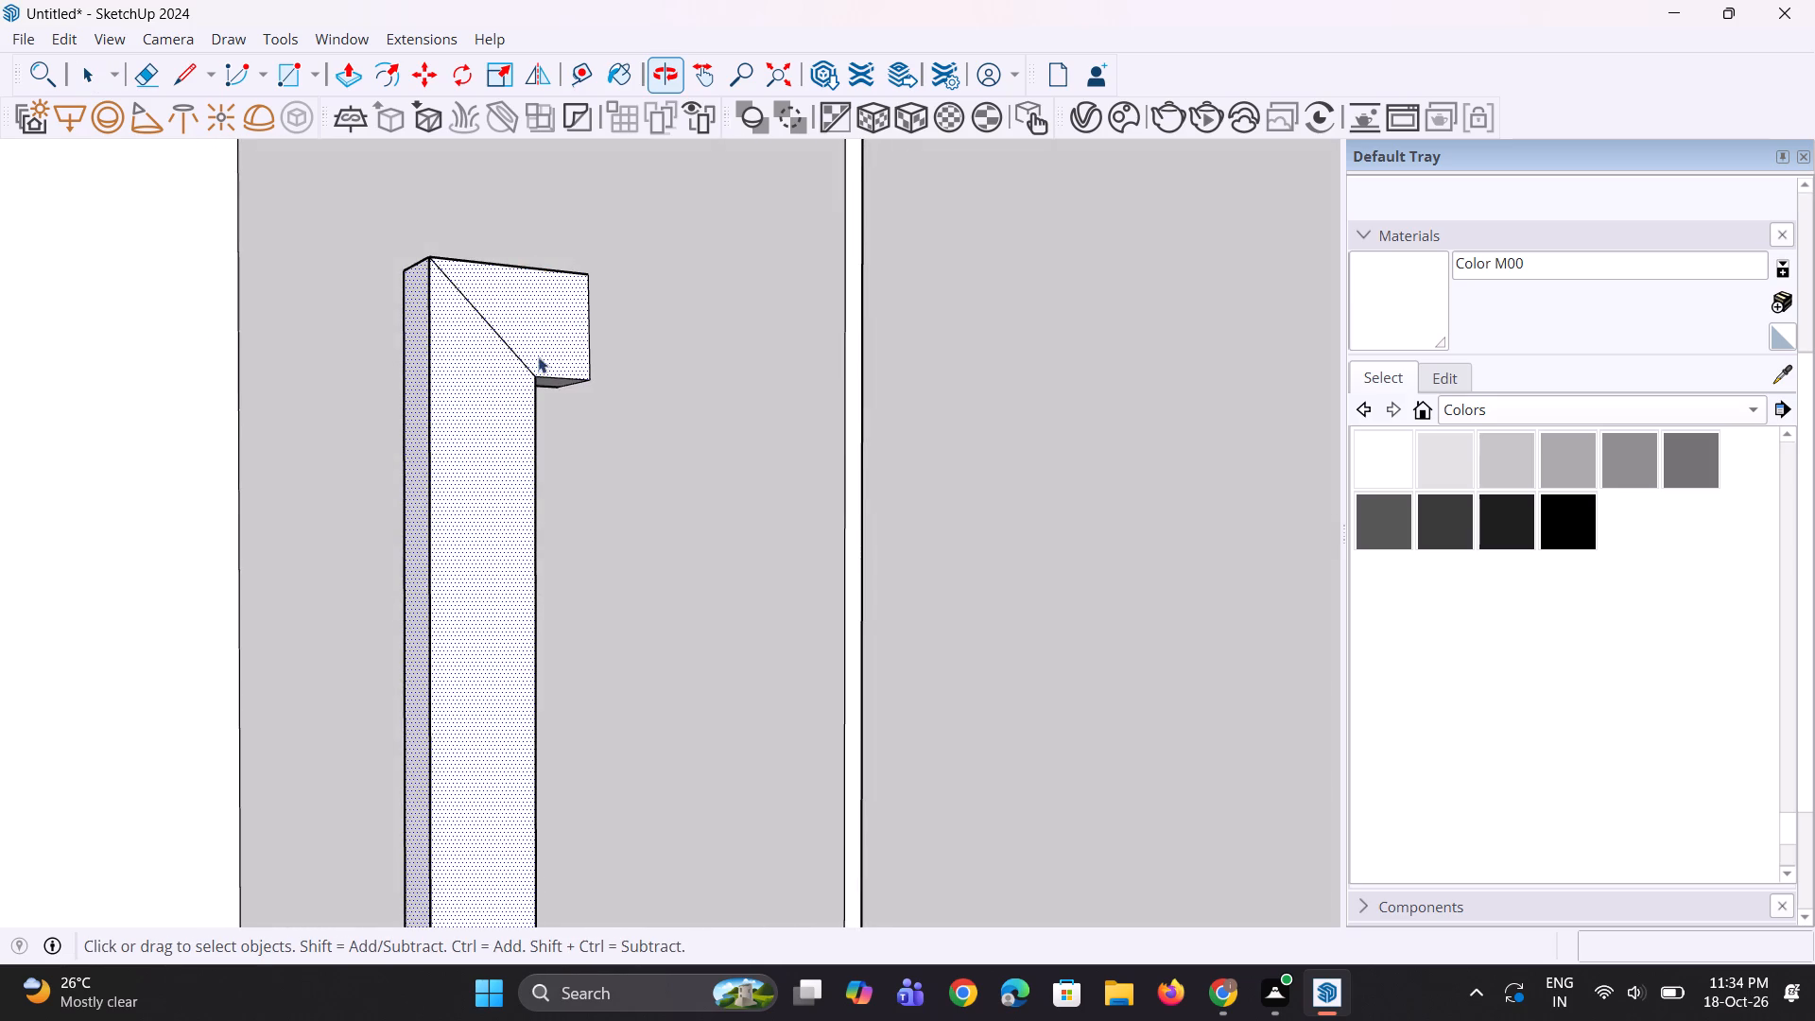
scroll(544, 372, "up", 10)
left_click(565, 373, "ctrl")
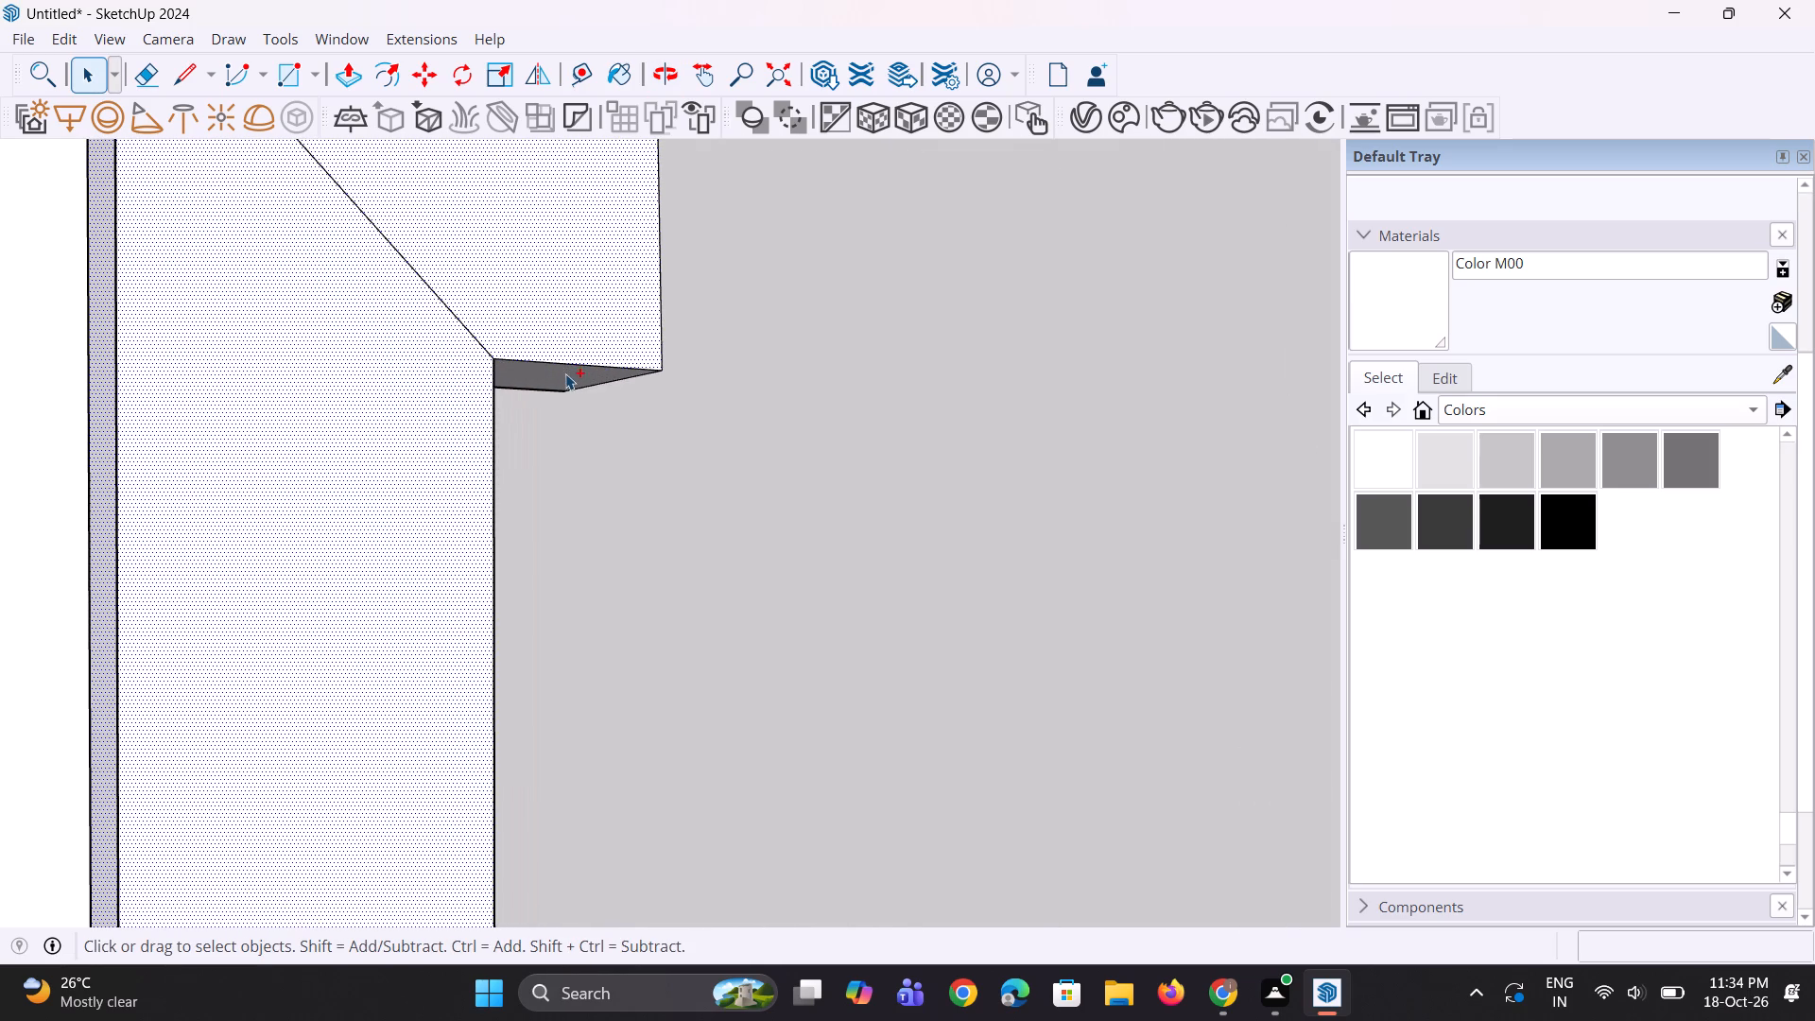
scroll(572, 398, "down", 10)
right_click(493, 357)
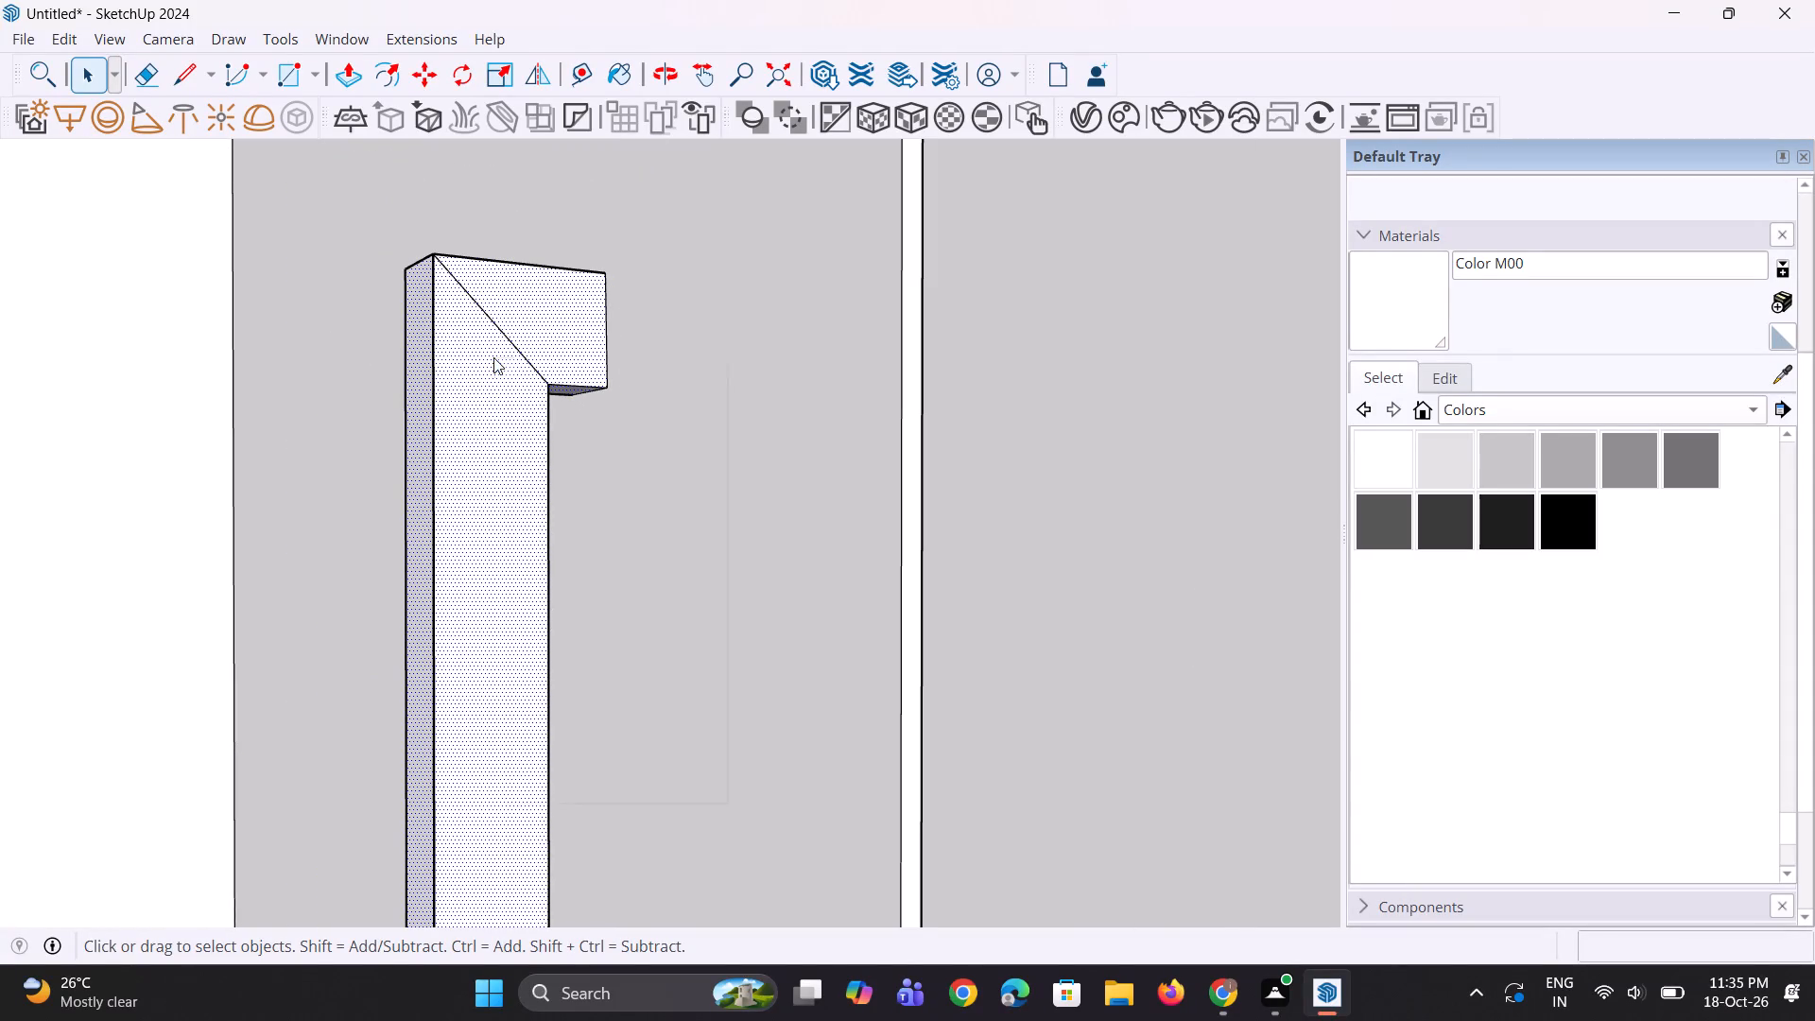
left_click(573, 584)
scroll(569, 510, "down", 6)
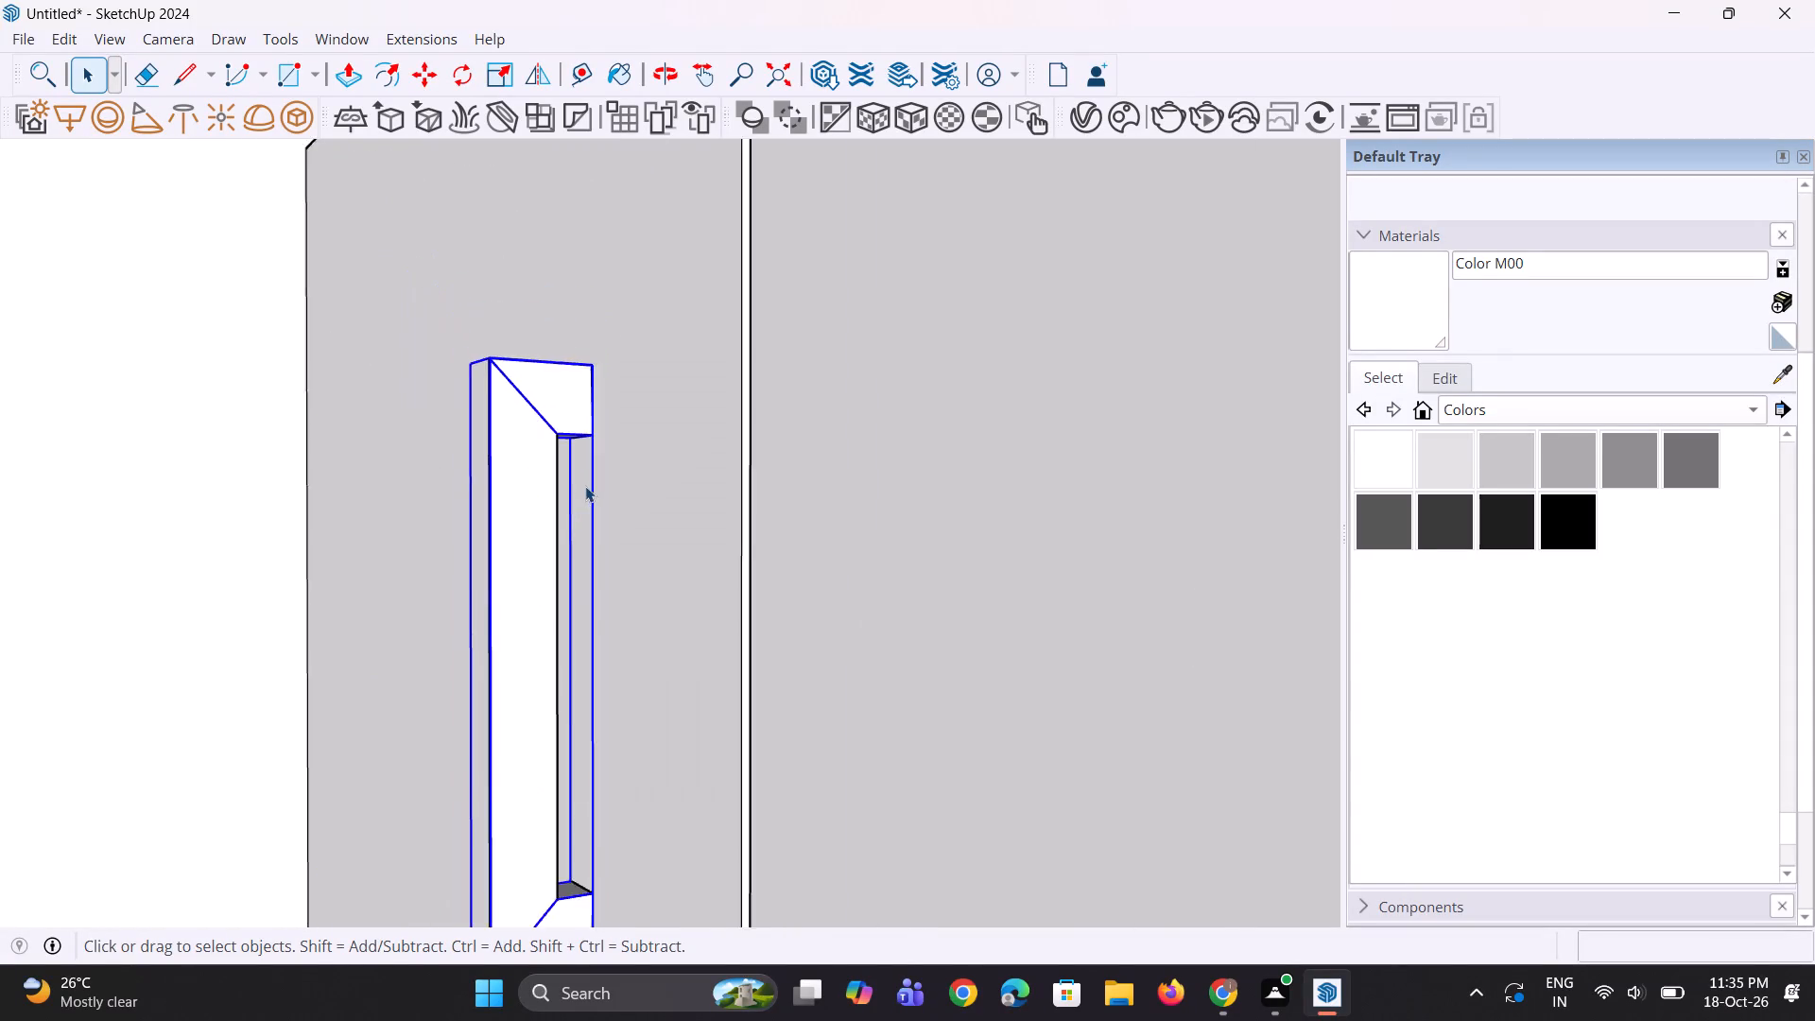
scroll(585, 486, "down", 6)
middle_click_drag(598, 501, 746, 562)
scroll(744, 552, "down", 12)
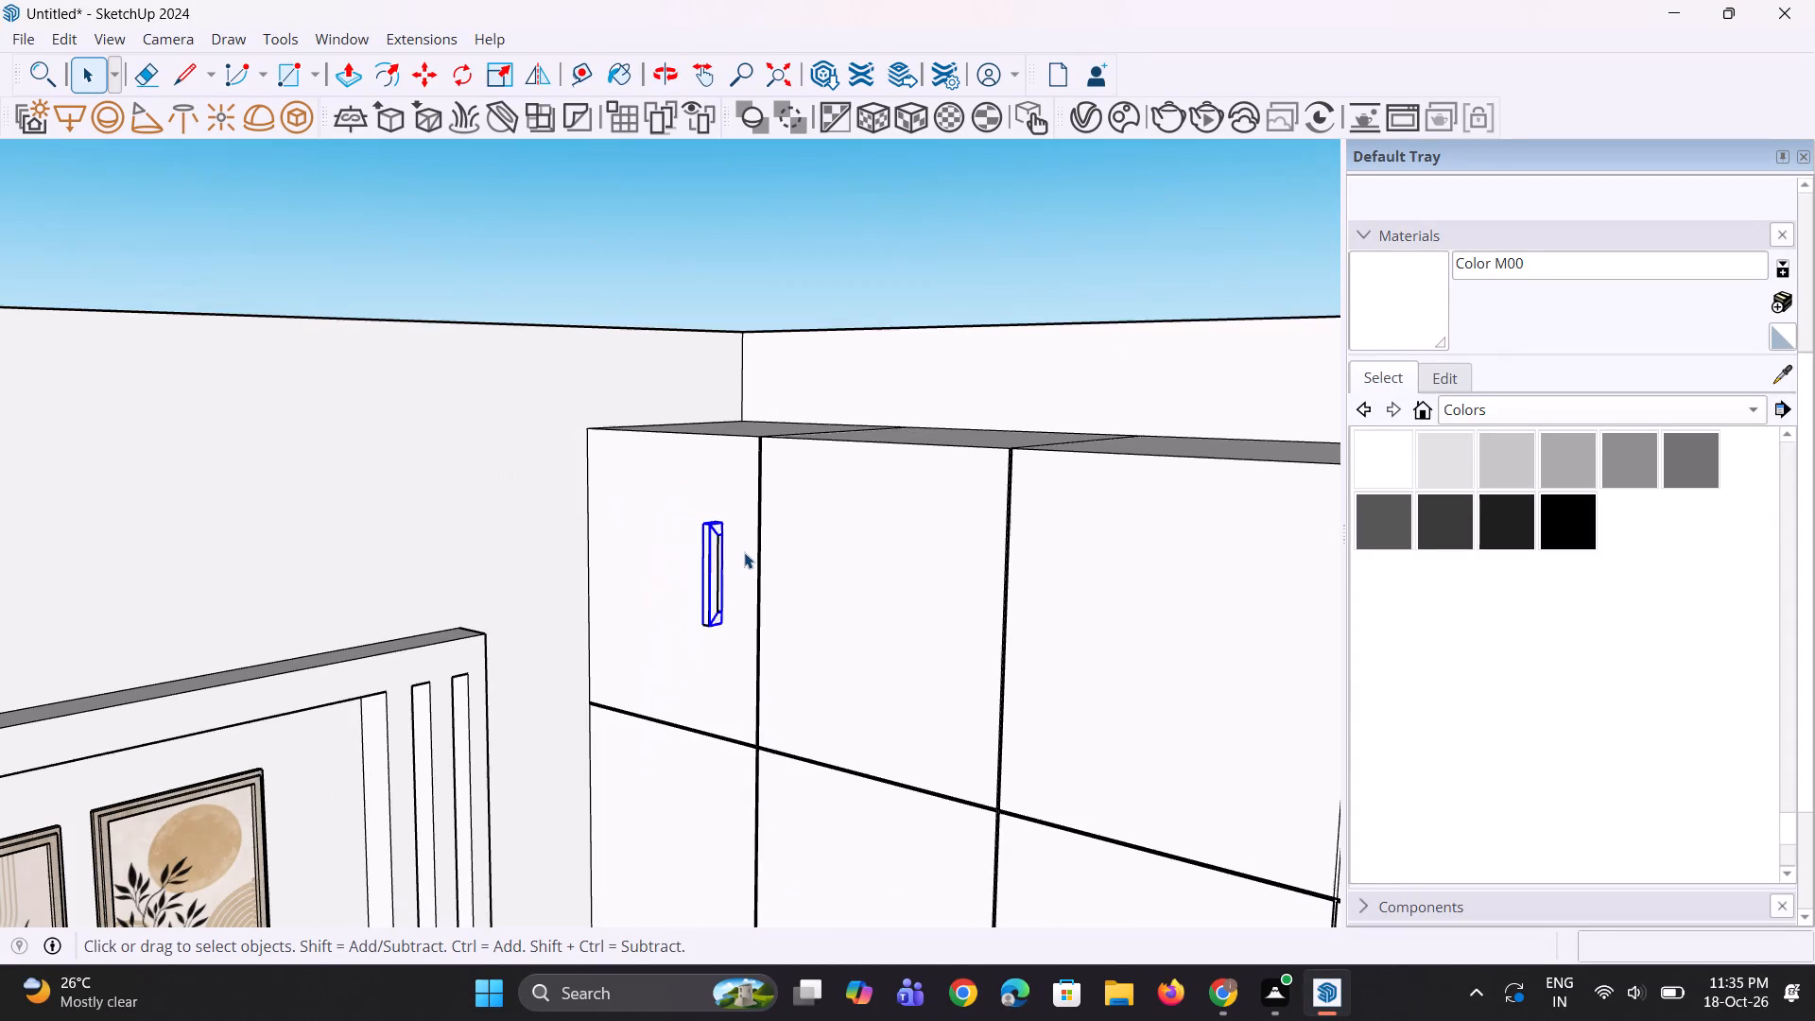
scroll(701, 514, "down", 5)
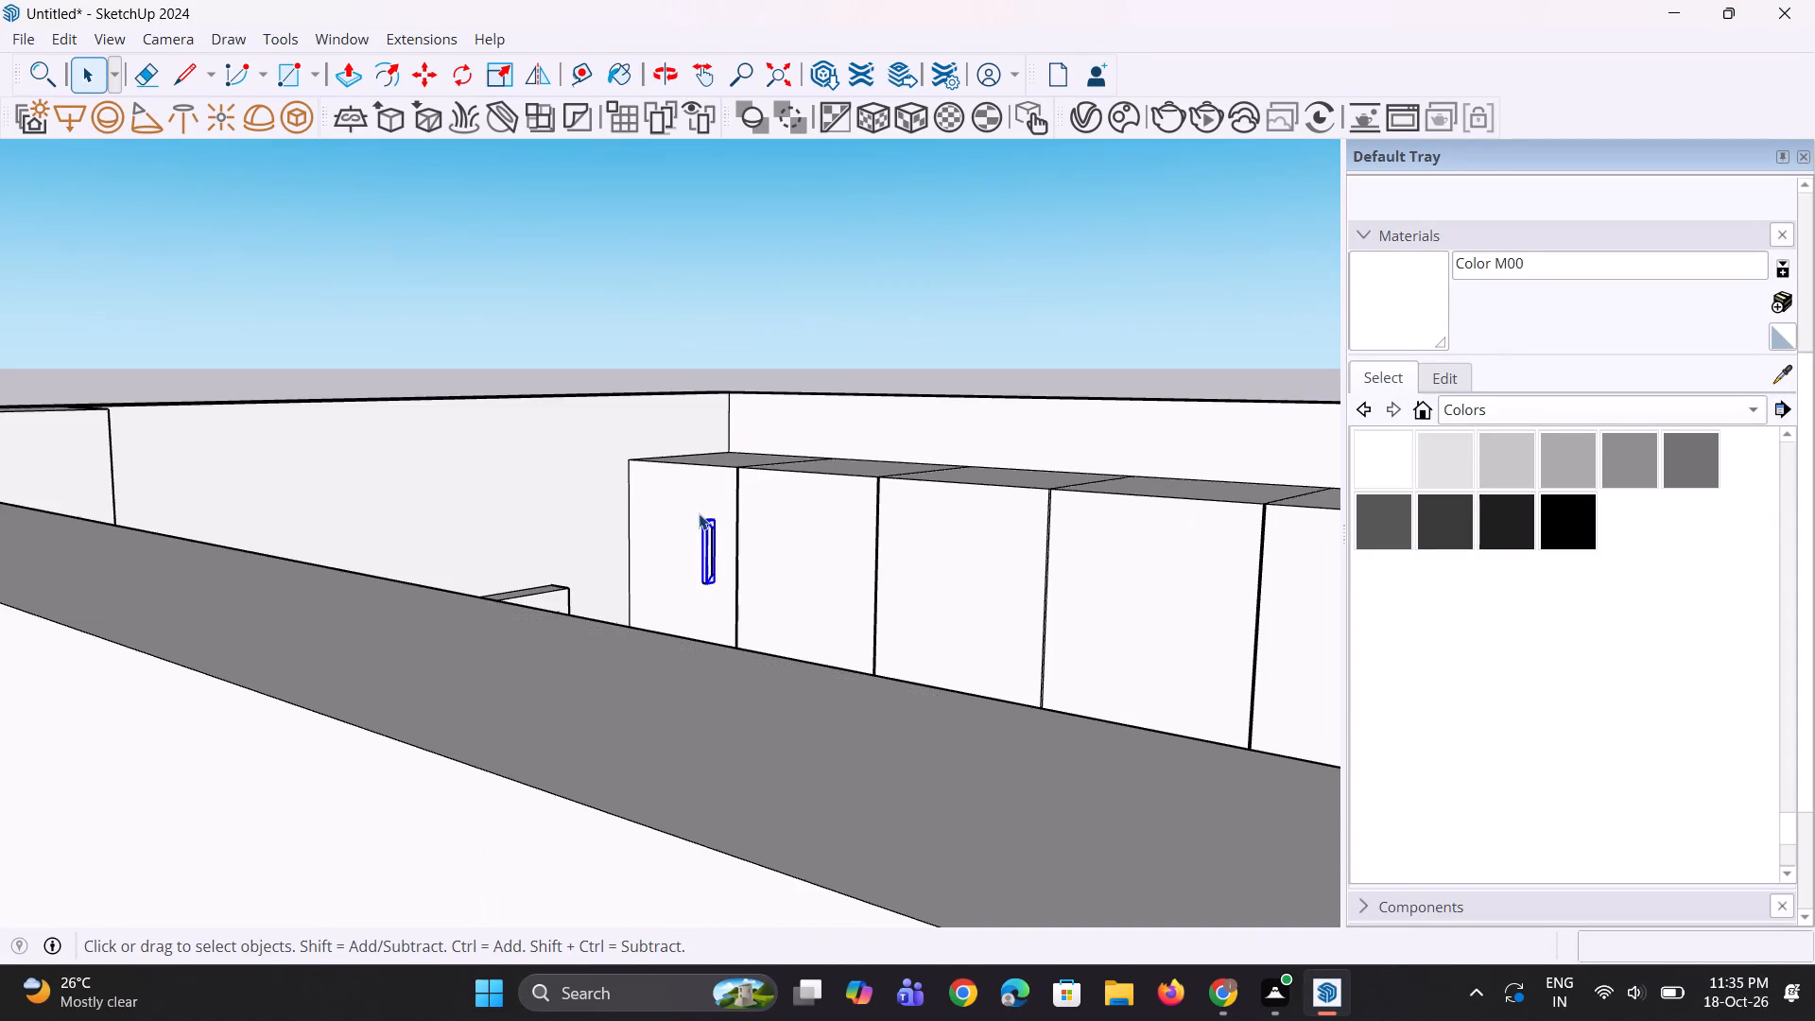
Copy the handle group about 3' 7/8" along the green axis from the first upper wardrobe door onto the second.
middle_click_drag(699, 513, 781, 571)
scroll(735, 595, "up", 4)
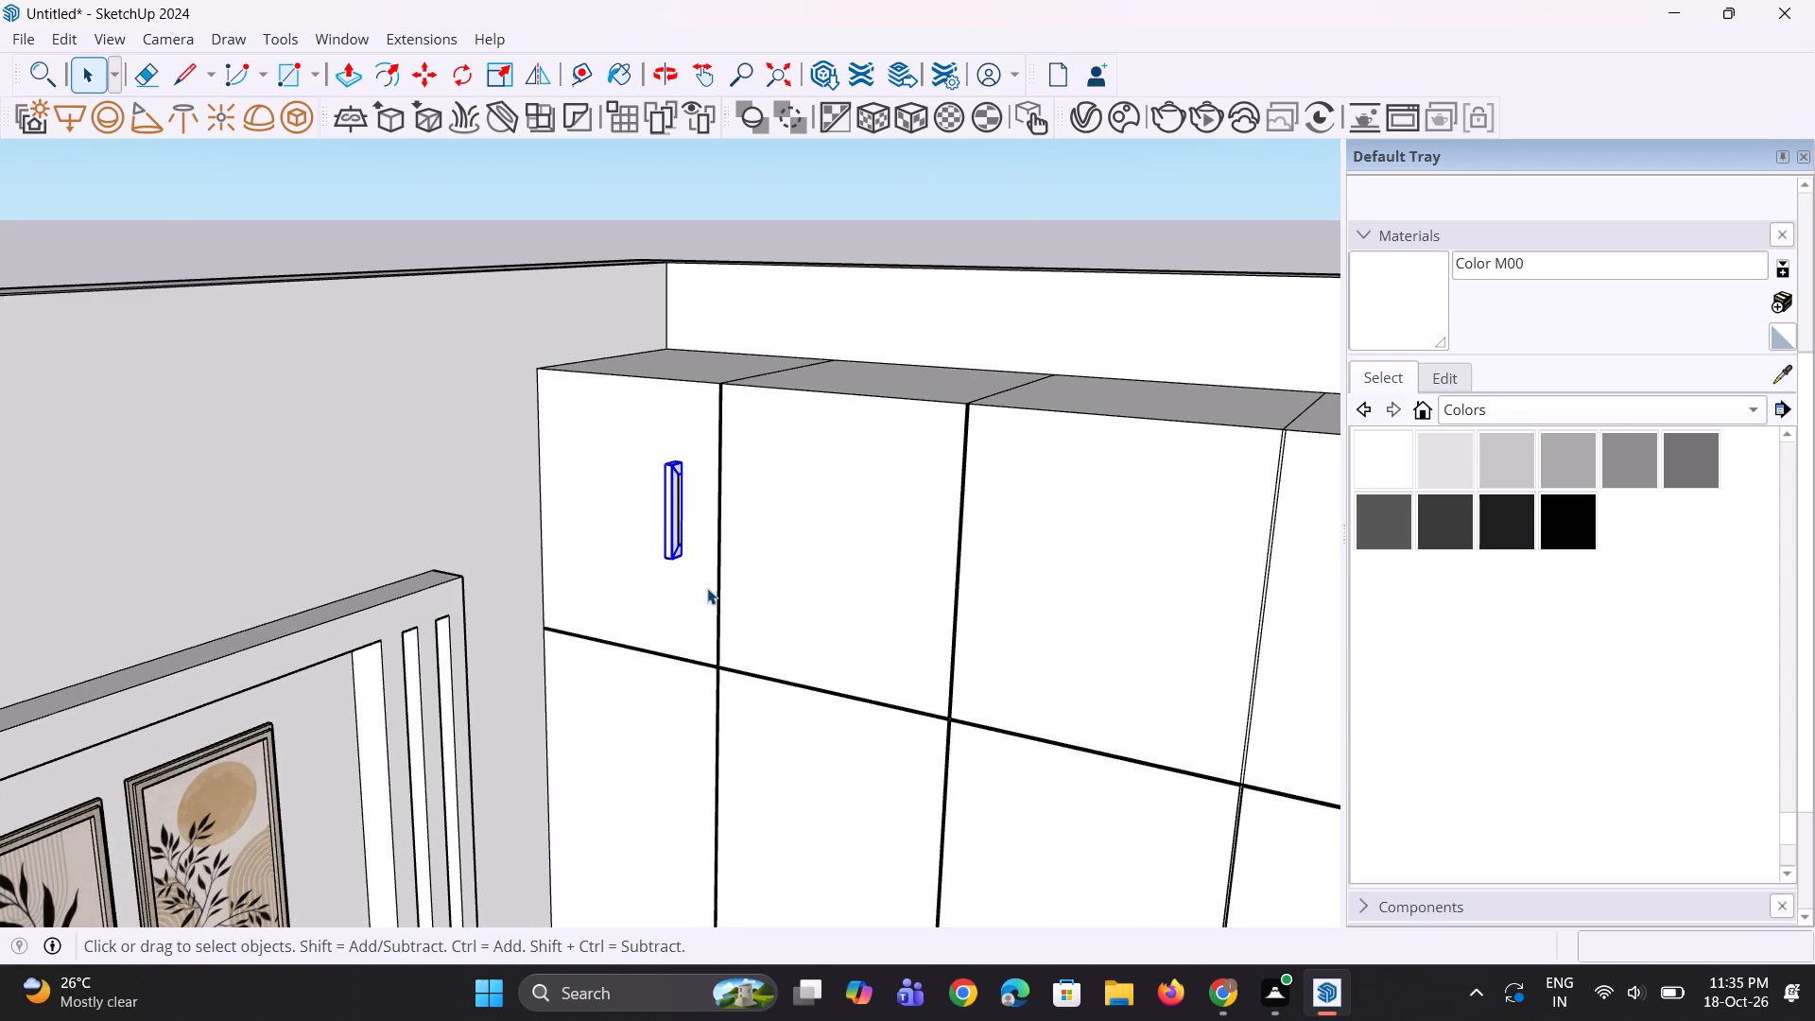
key("m")
scroll(685, 580, "up", 7, "ctrl")
left_click(686, 546)
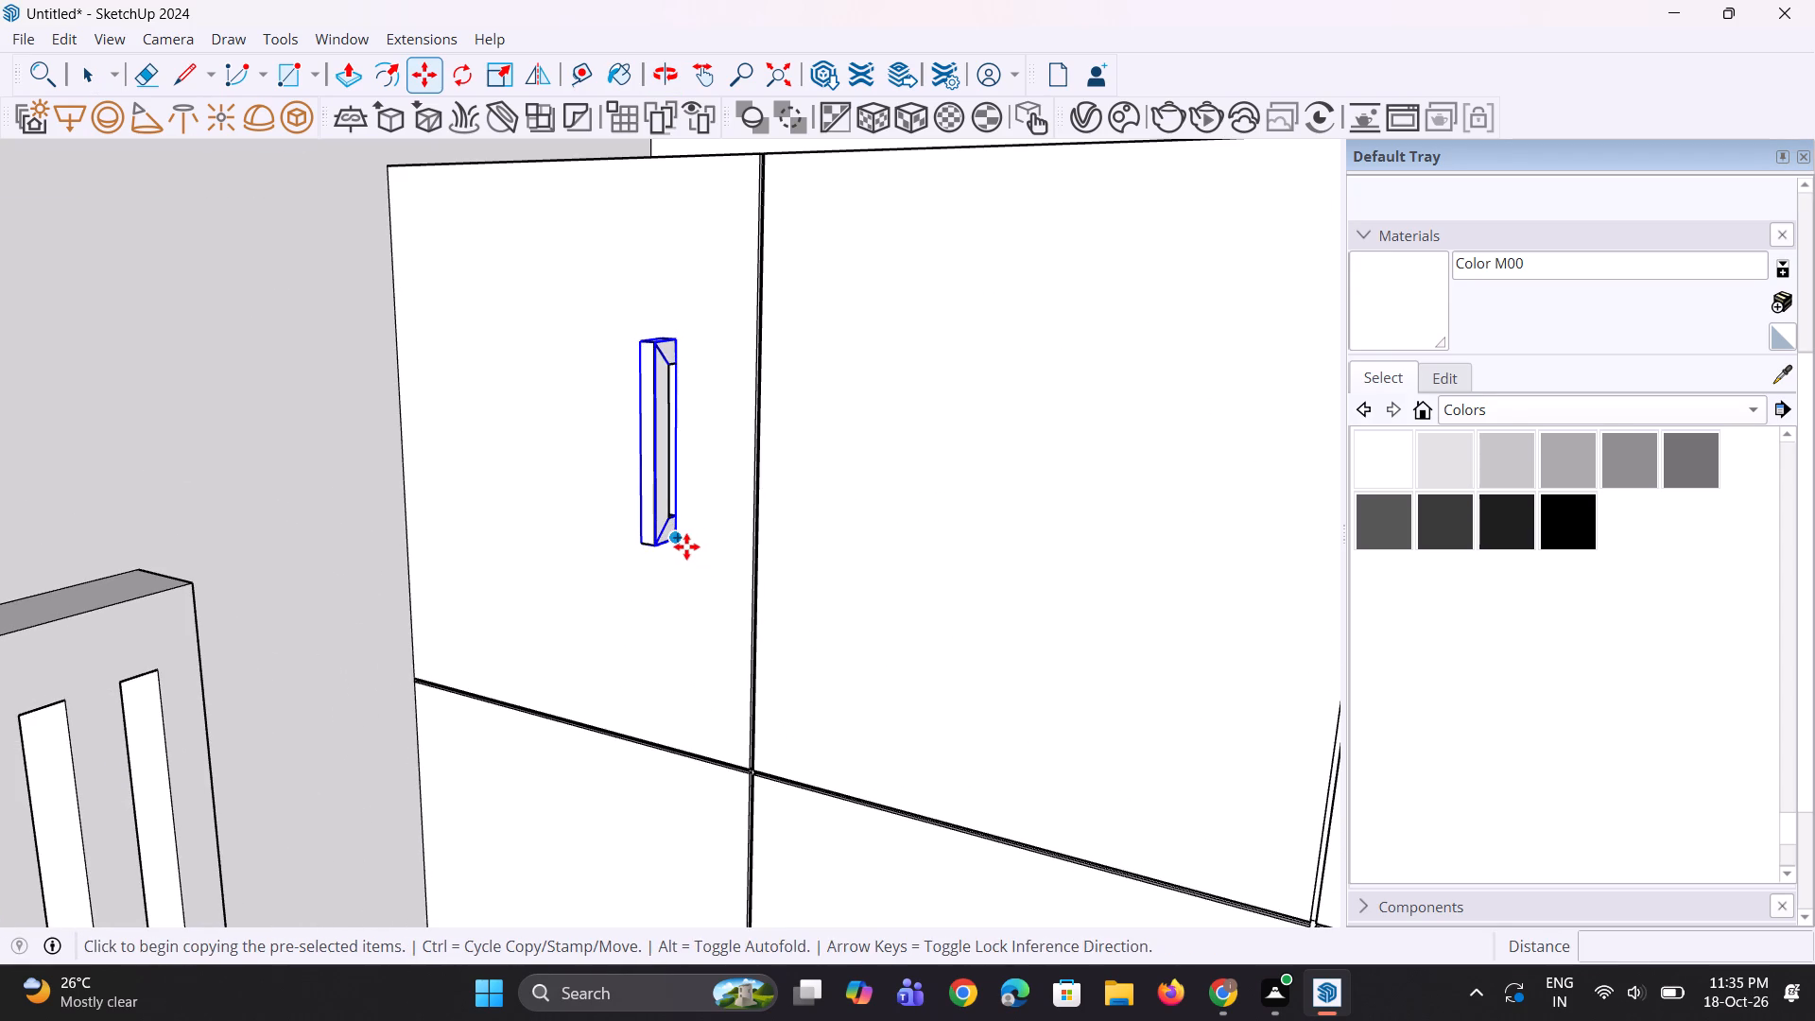
scroll(951, 578, "down", 5)
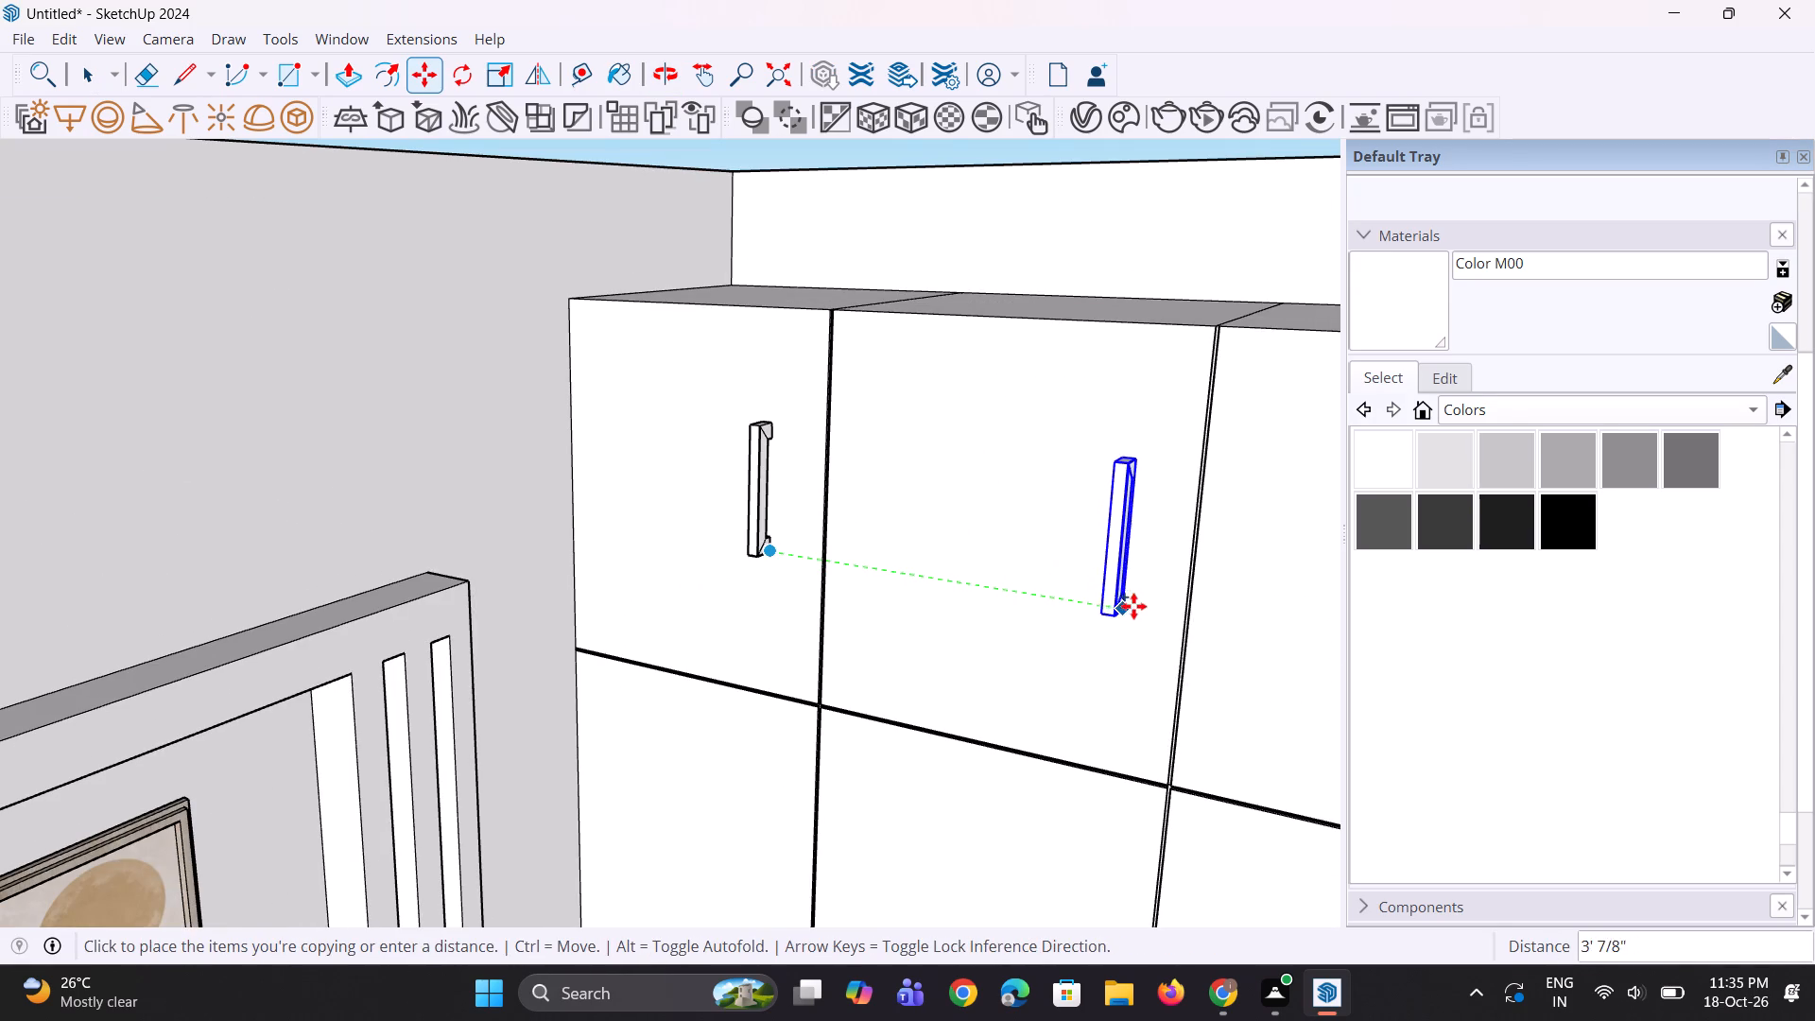
left_click(1134, 606)
Copy the second door's handle about 1' 2 1/2" across the seam onto the third upper wardrobe door.
scroll(1025, 612, "down", 5)
middle_click_drag(1082, 667, 1025, 624)
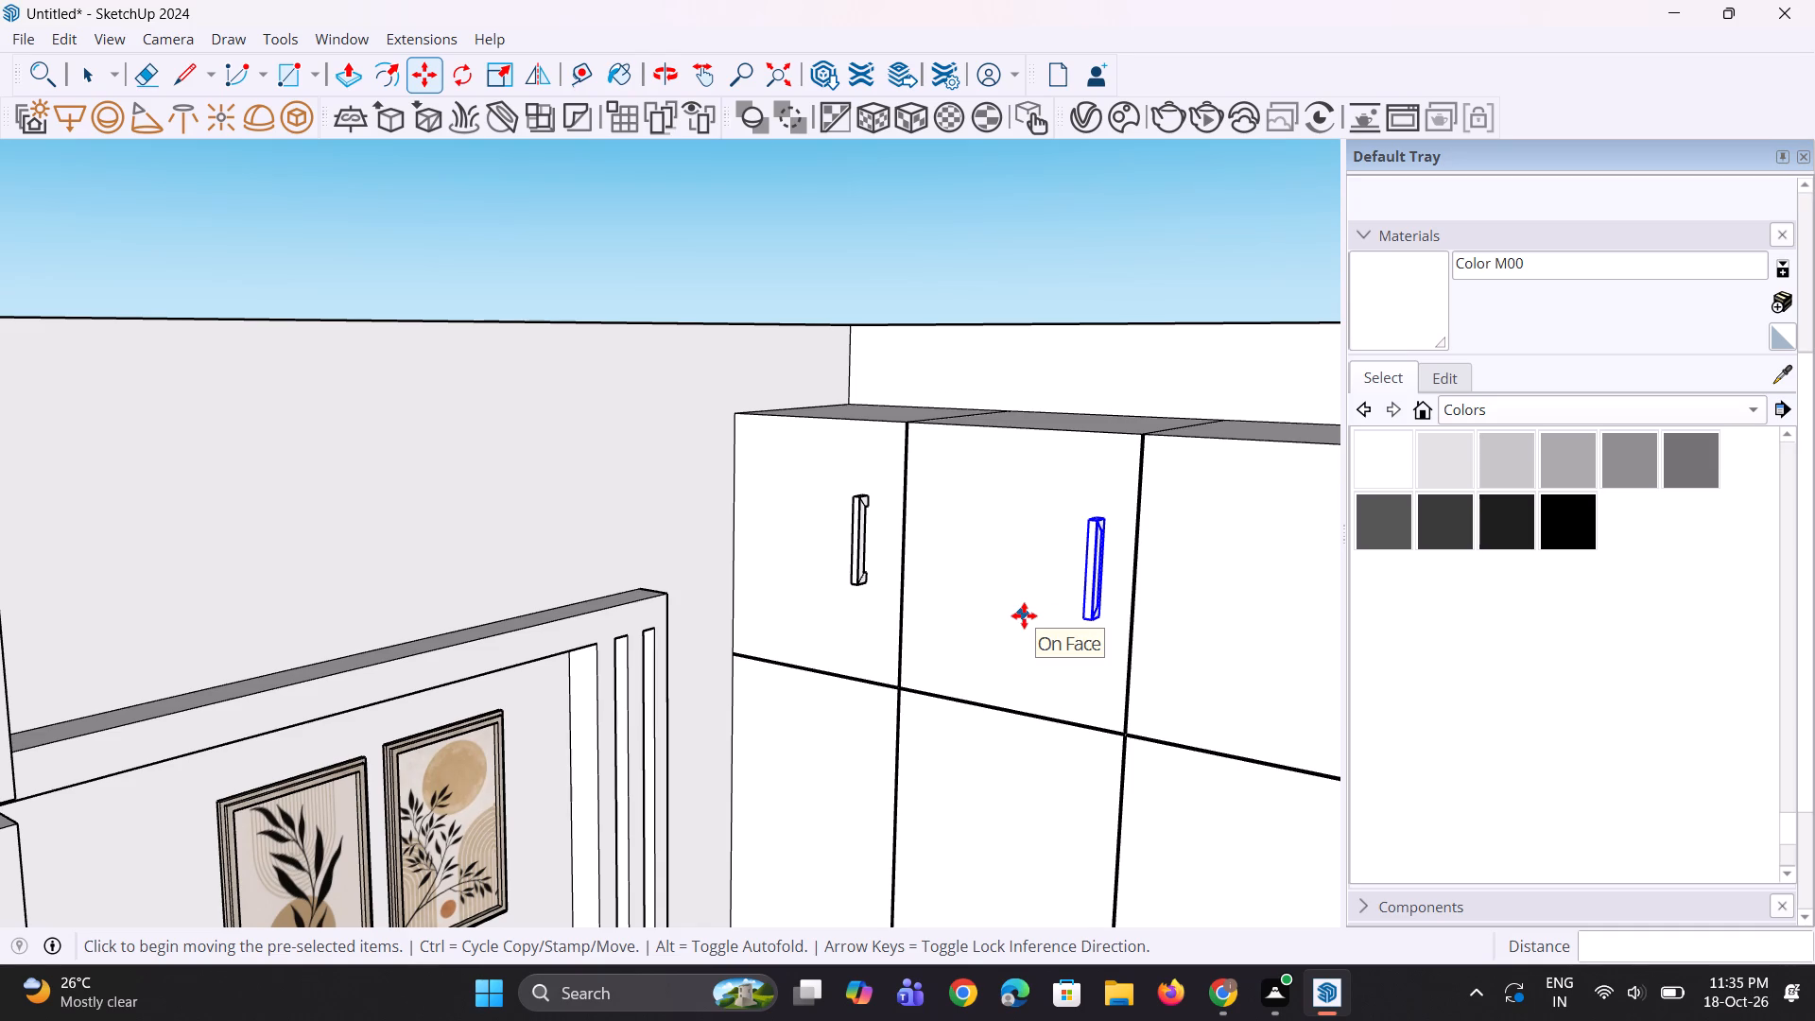
scroll(1032, 618, "up", 4)
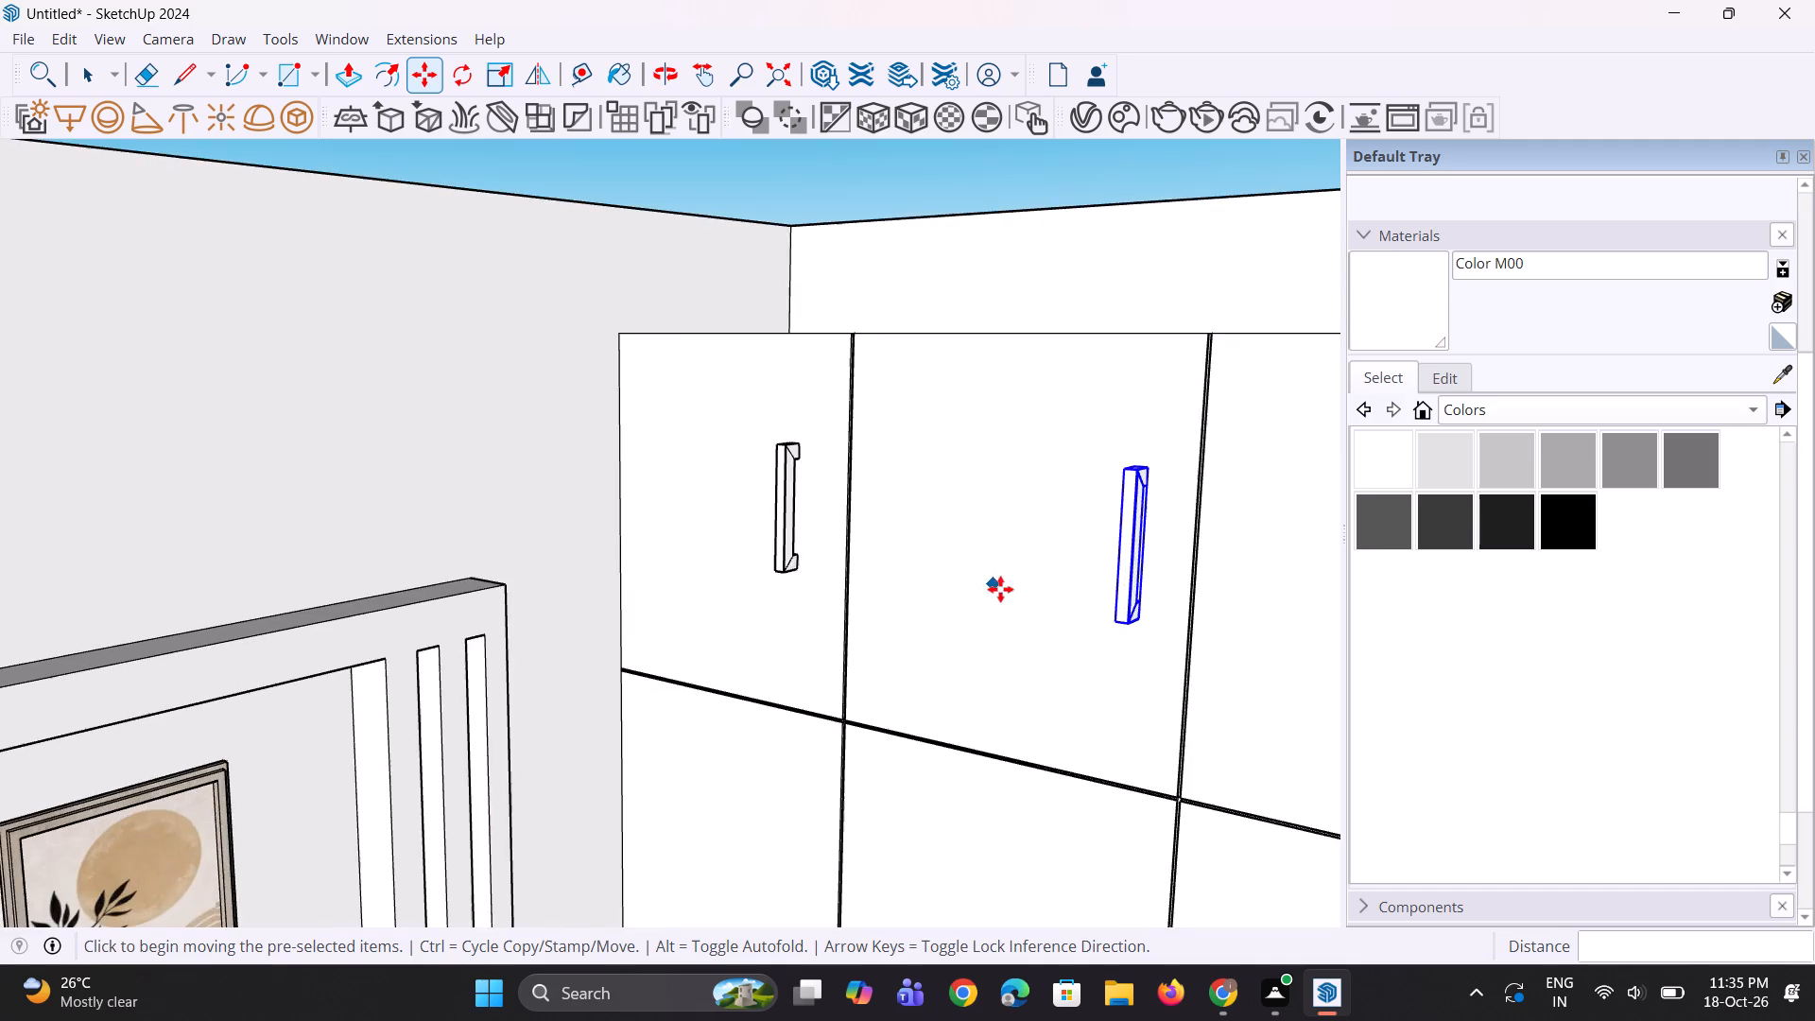
middle_click_drag(1003, 591, 807, 569)
scroll(813, 564, "down", 4)
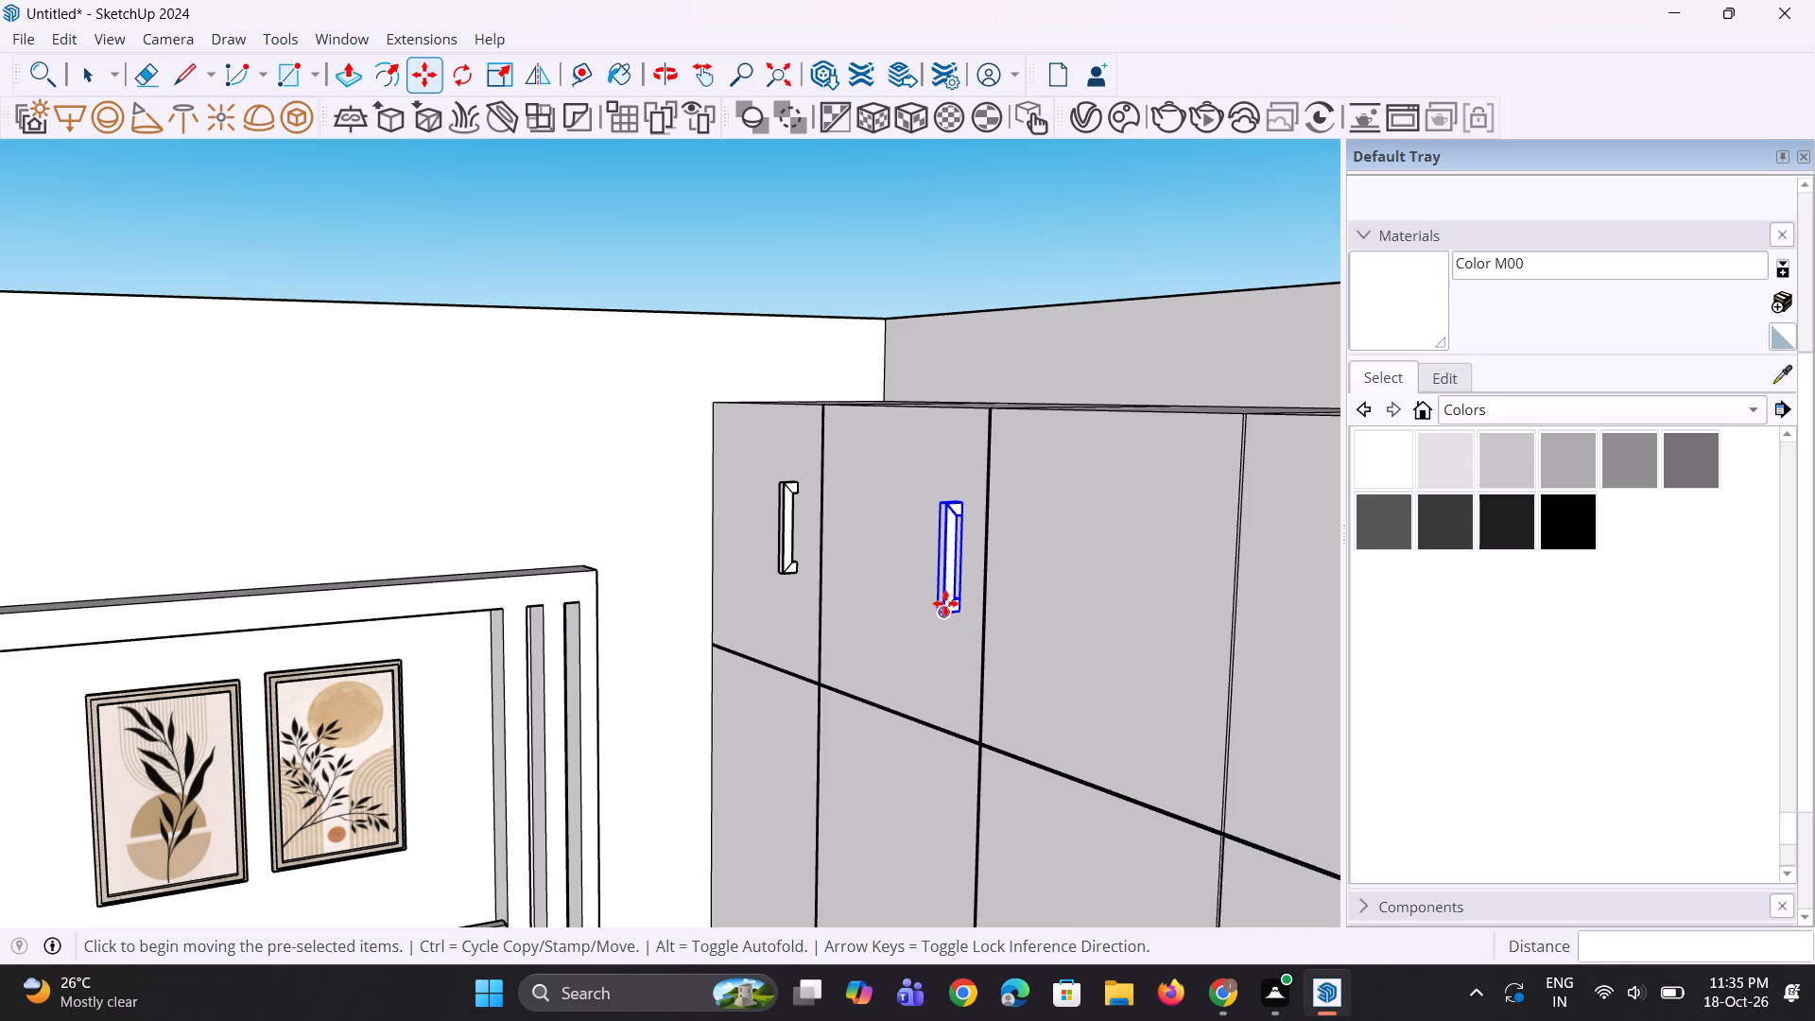
scroll(945, 603, "down", 2)
scroll(971, 630, "up", 6)
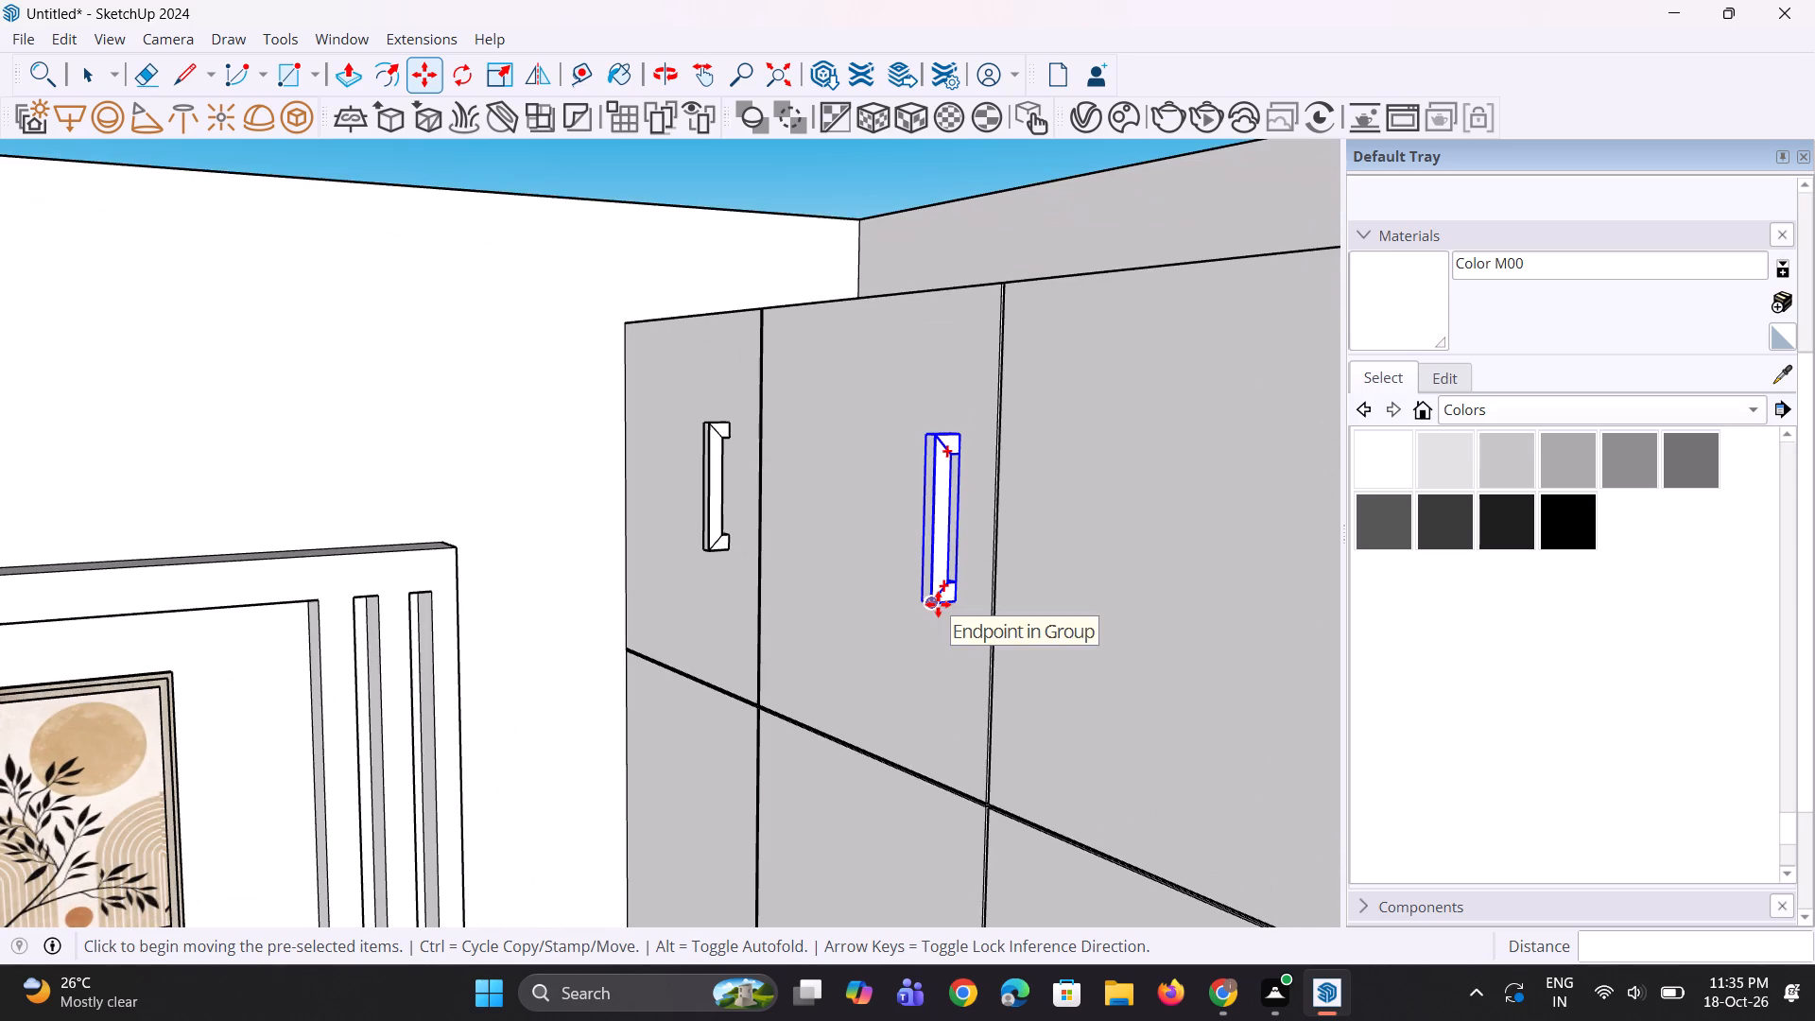
key("m")
scroll(938, 604, "up", 2, "ctrl")
left_click(954, 603)
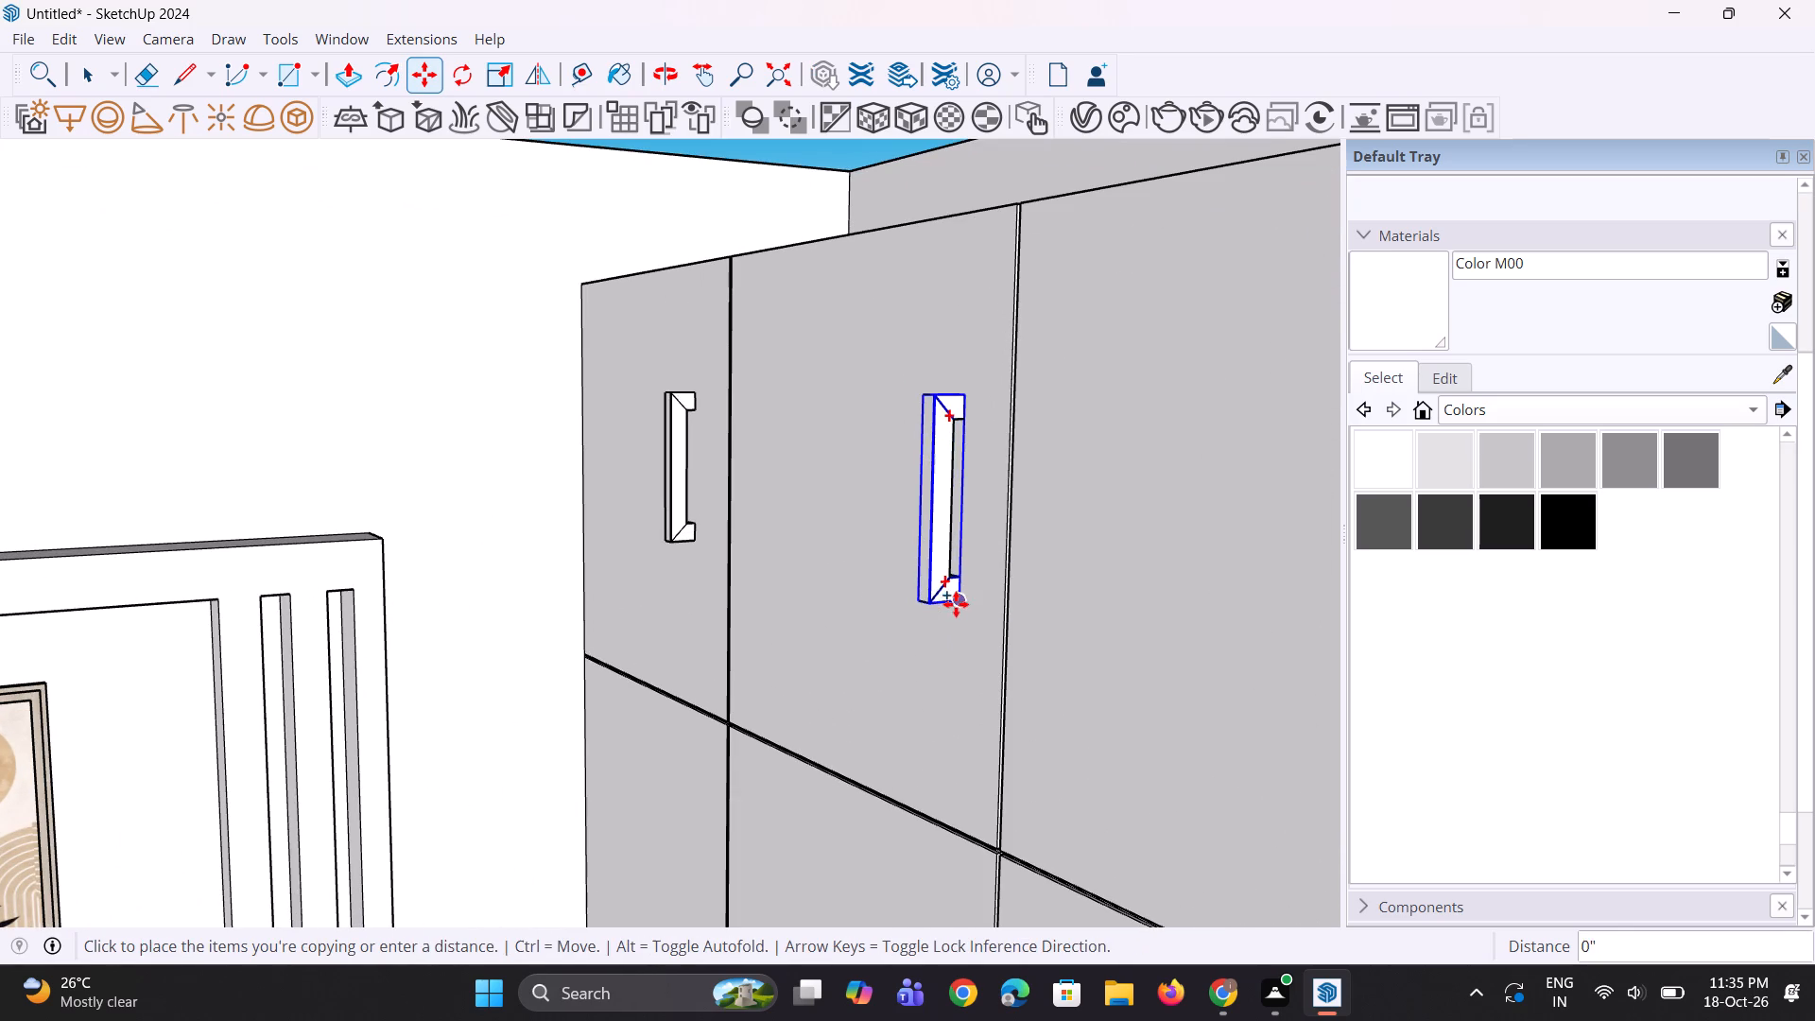
left_click(1126, 631)
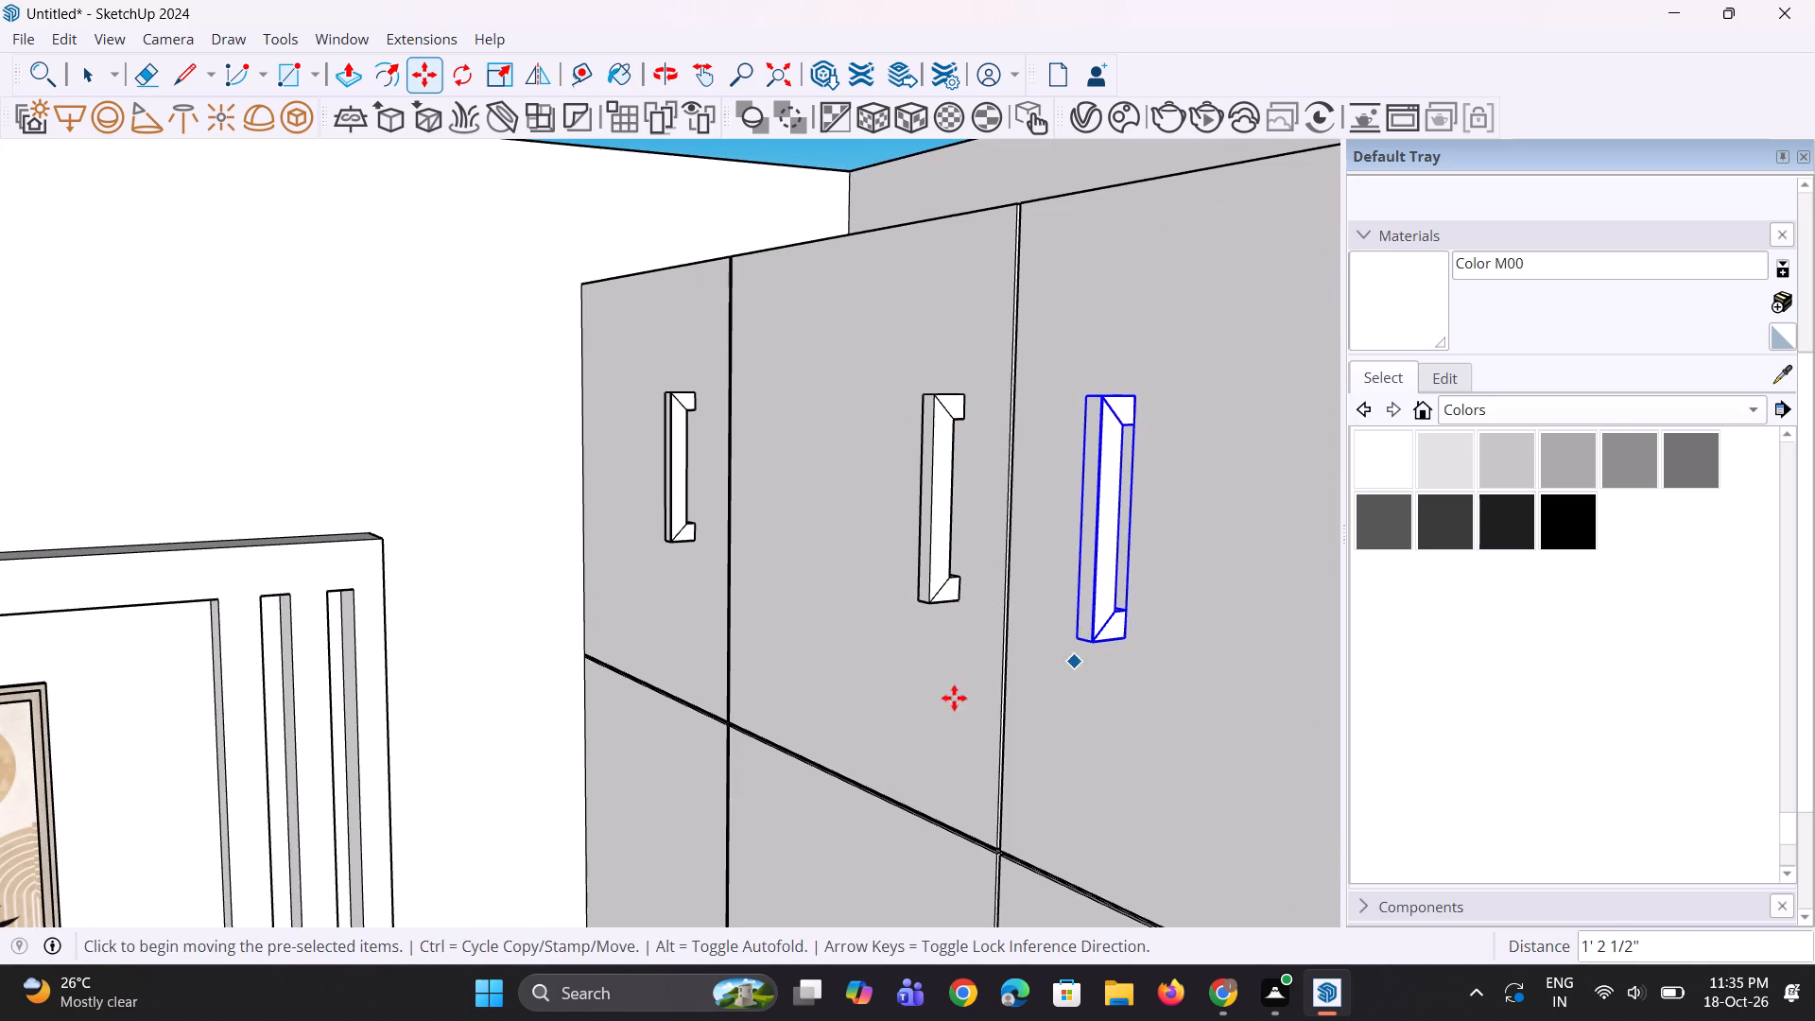
Move the third door's handle about 4 7/16" closer to the seam with the second door.
scroll(953, 699, "down", 5)
middle_click_drag(952, 715, 1278, 722)
scroll(1055, 651, "up", 5)
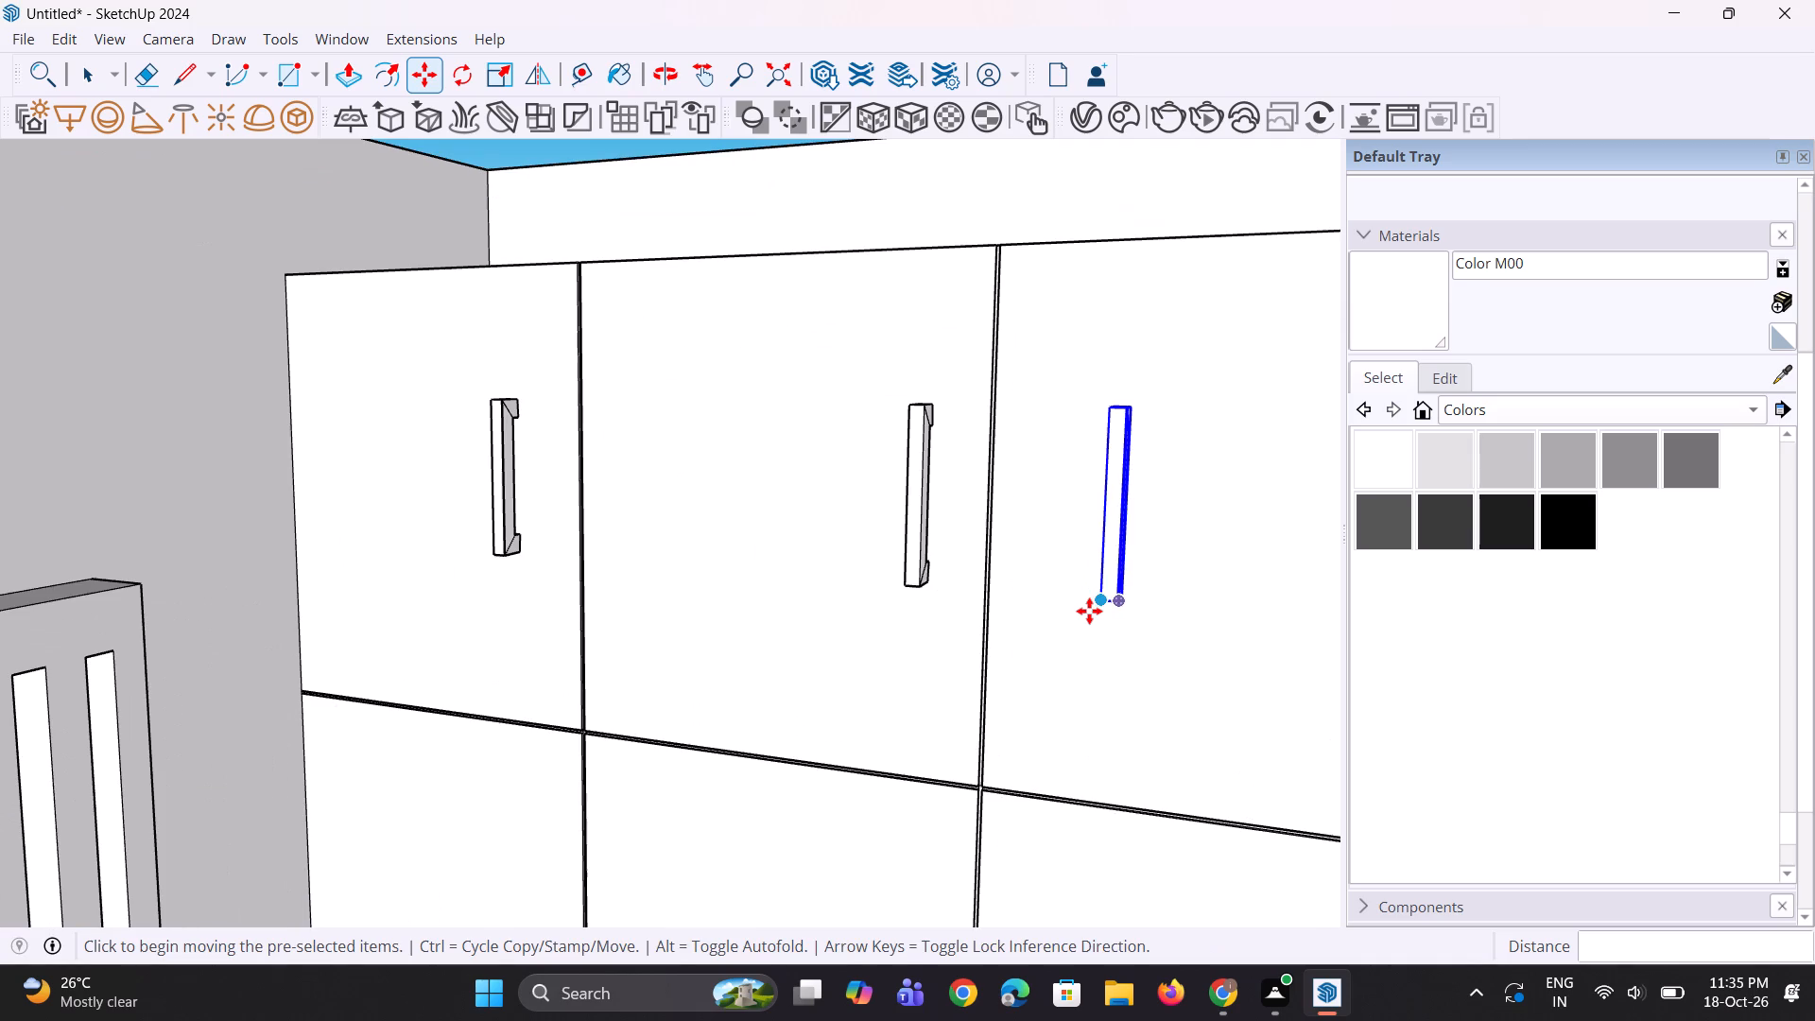
left_click(1091, 611)
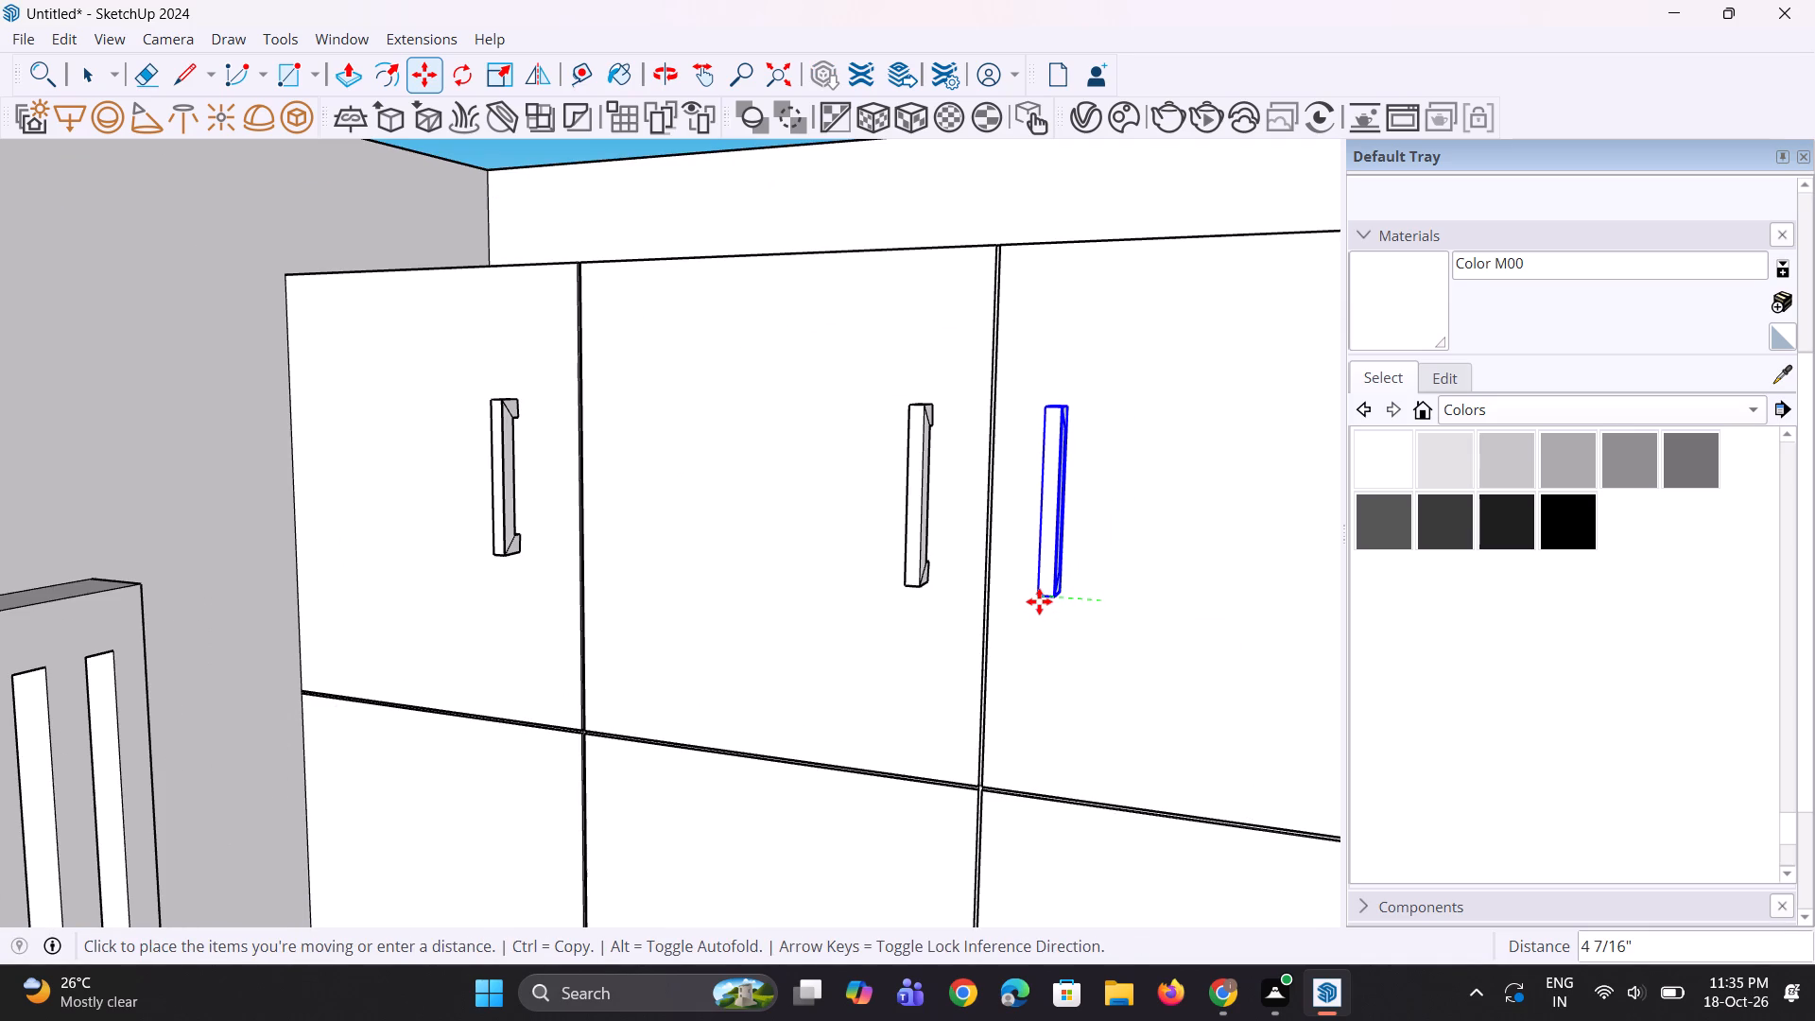
left_click(1039, 601)
Copy the third upper door's handle about 2' 2 3/8" along the green axis to that door's opposite edge.
scroll(1018, 640, "down", 9)
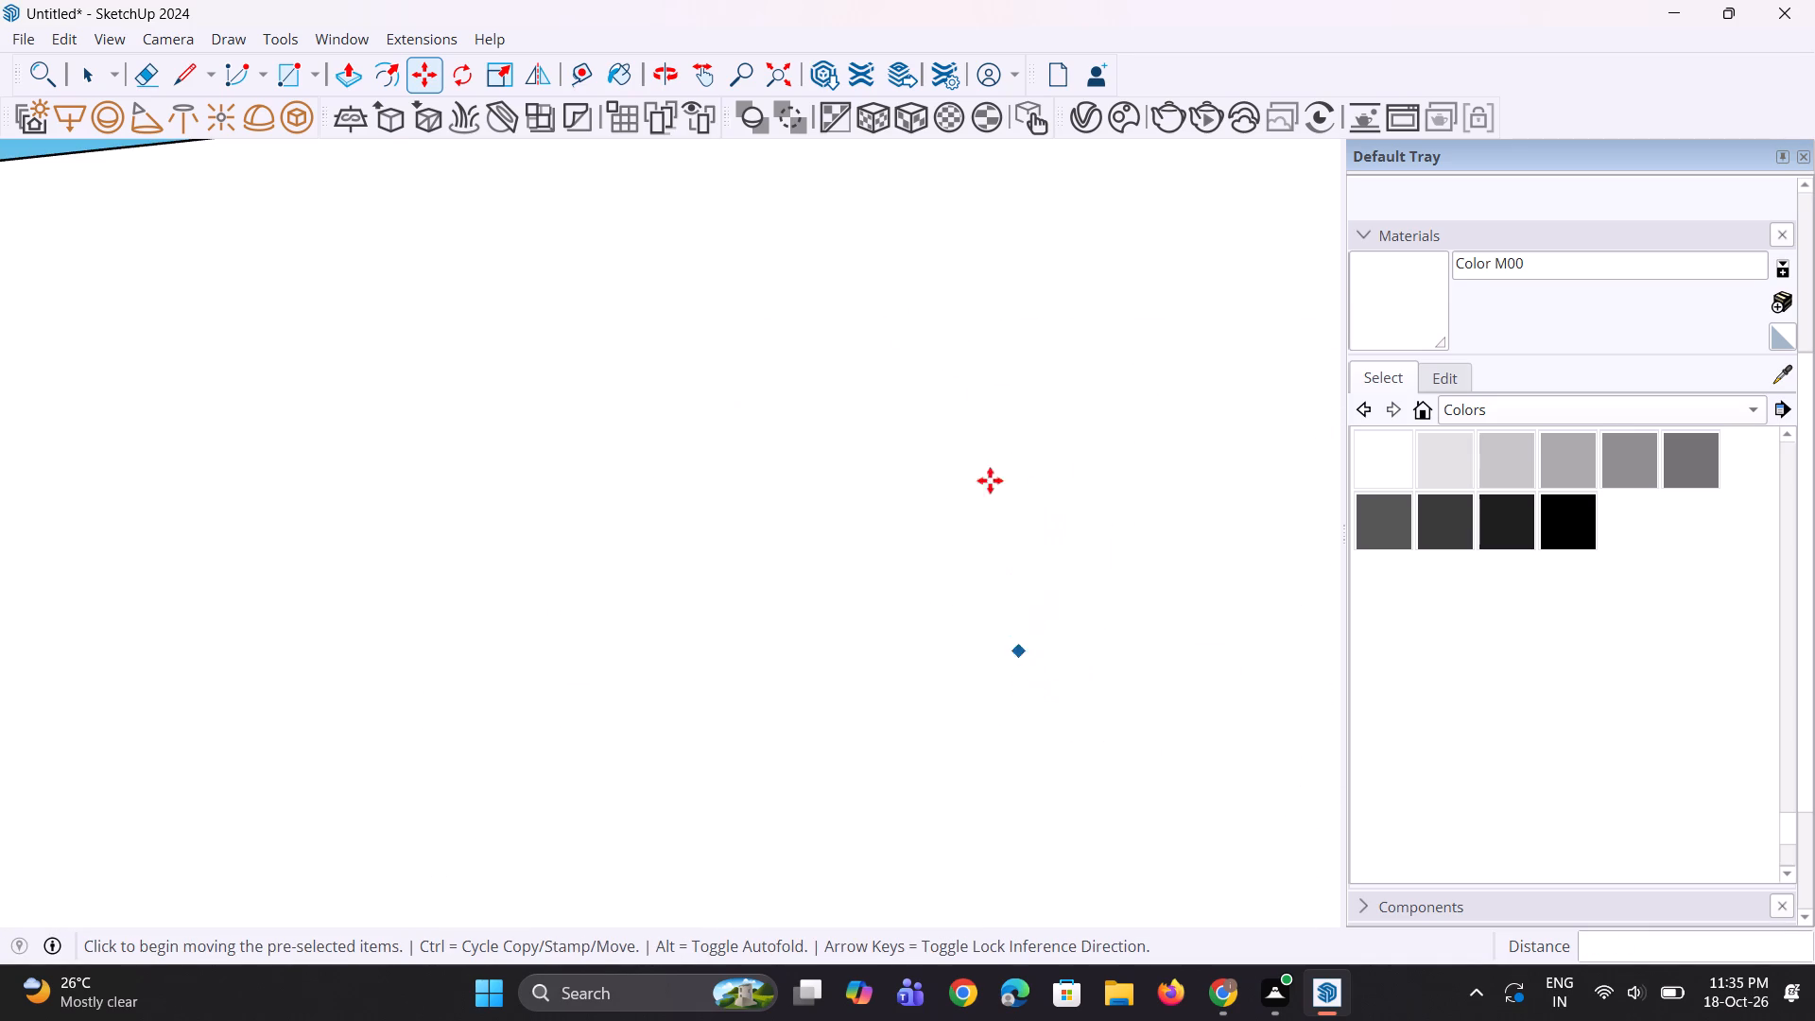
left_click(786, 60)
middle_click_drag(829, 461, 925, 617)
scroll(934, 593, "down", 4)
scroll(441, 498, "up", 3)
scroll(553, 457, "up", 3)
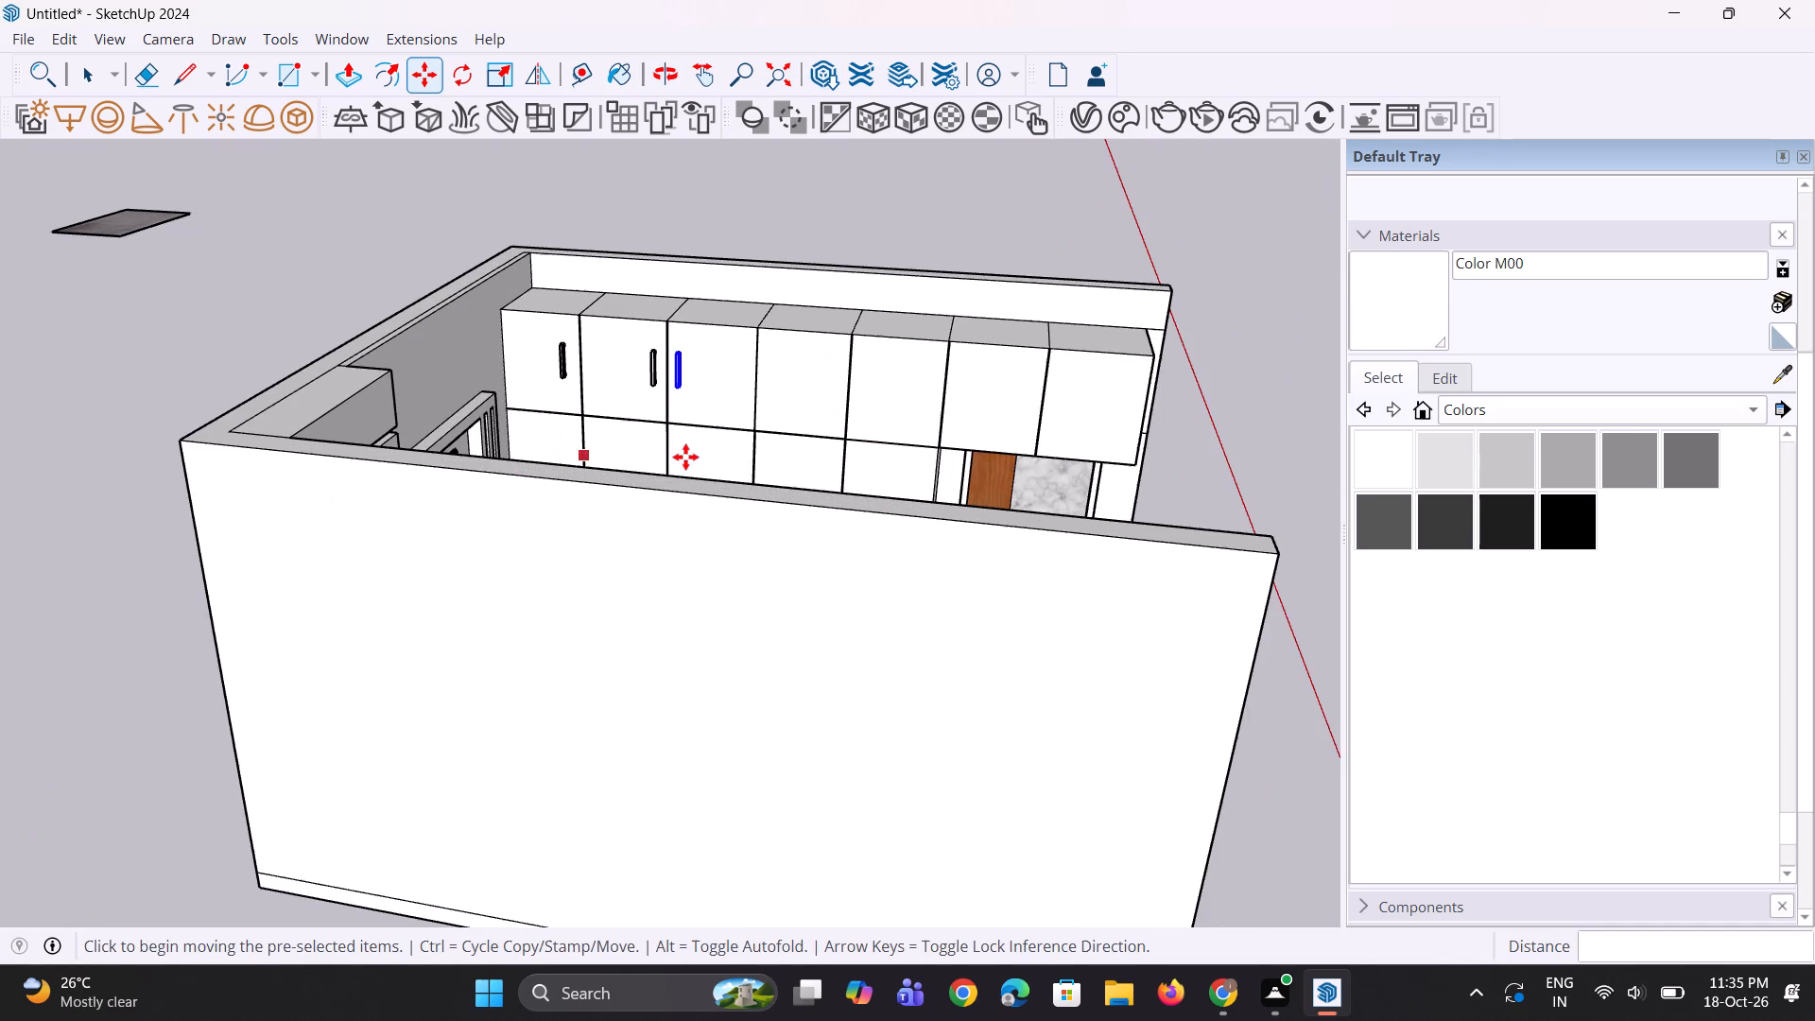
key("space")
key("space")
left_click(804, 189)
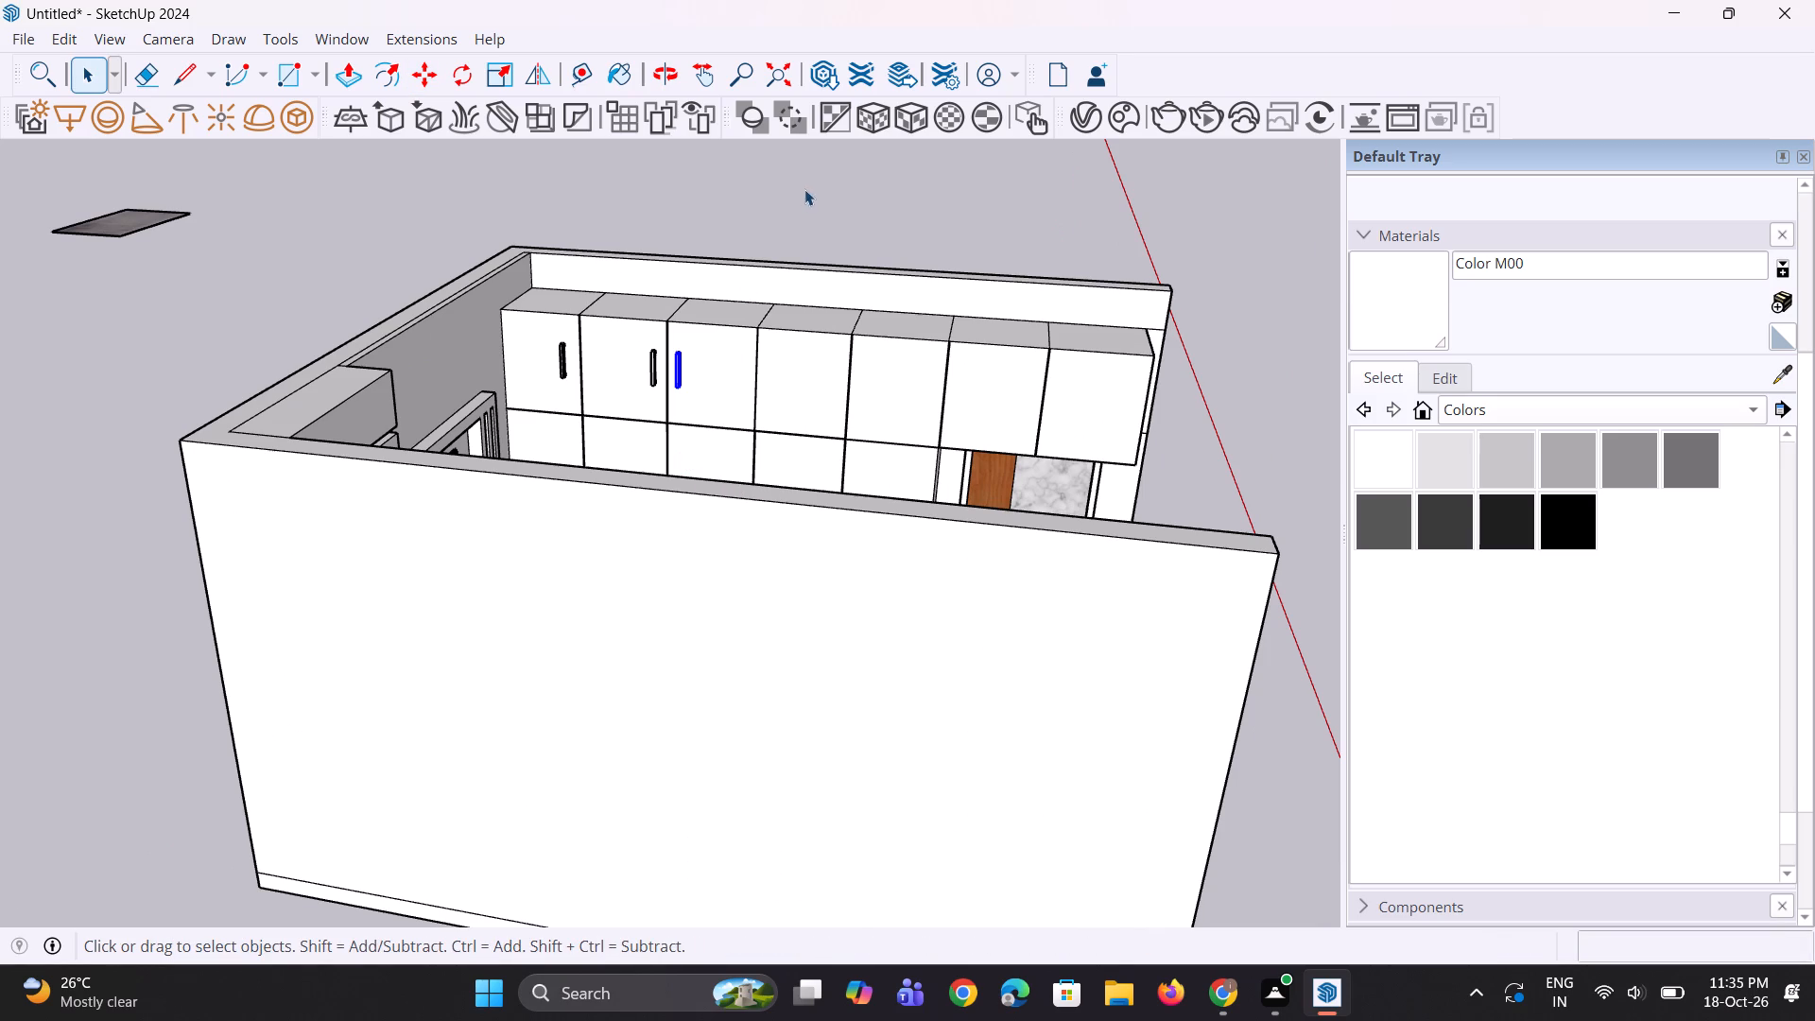
scroll(689, 374, "up", 4)
left_click(677, 374)
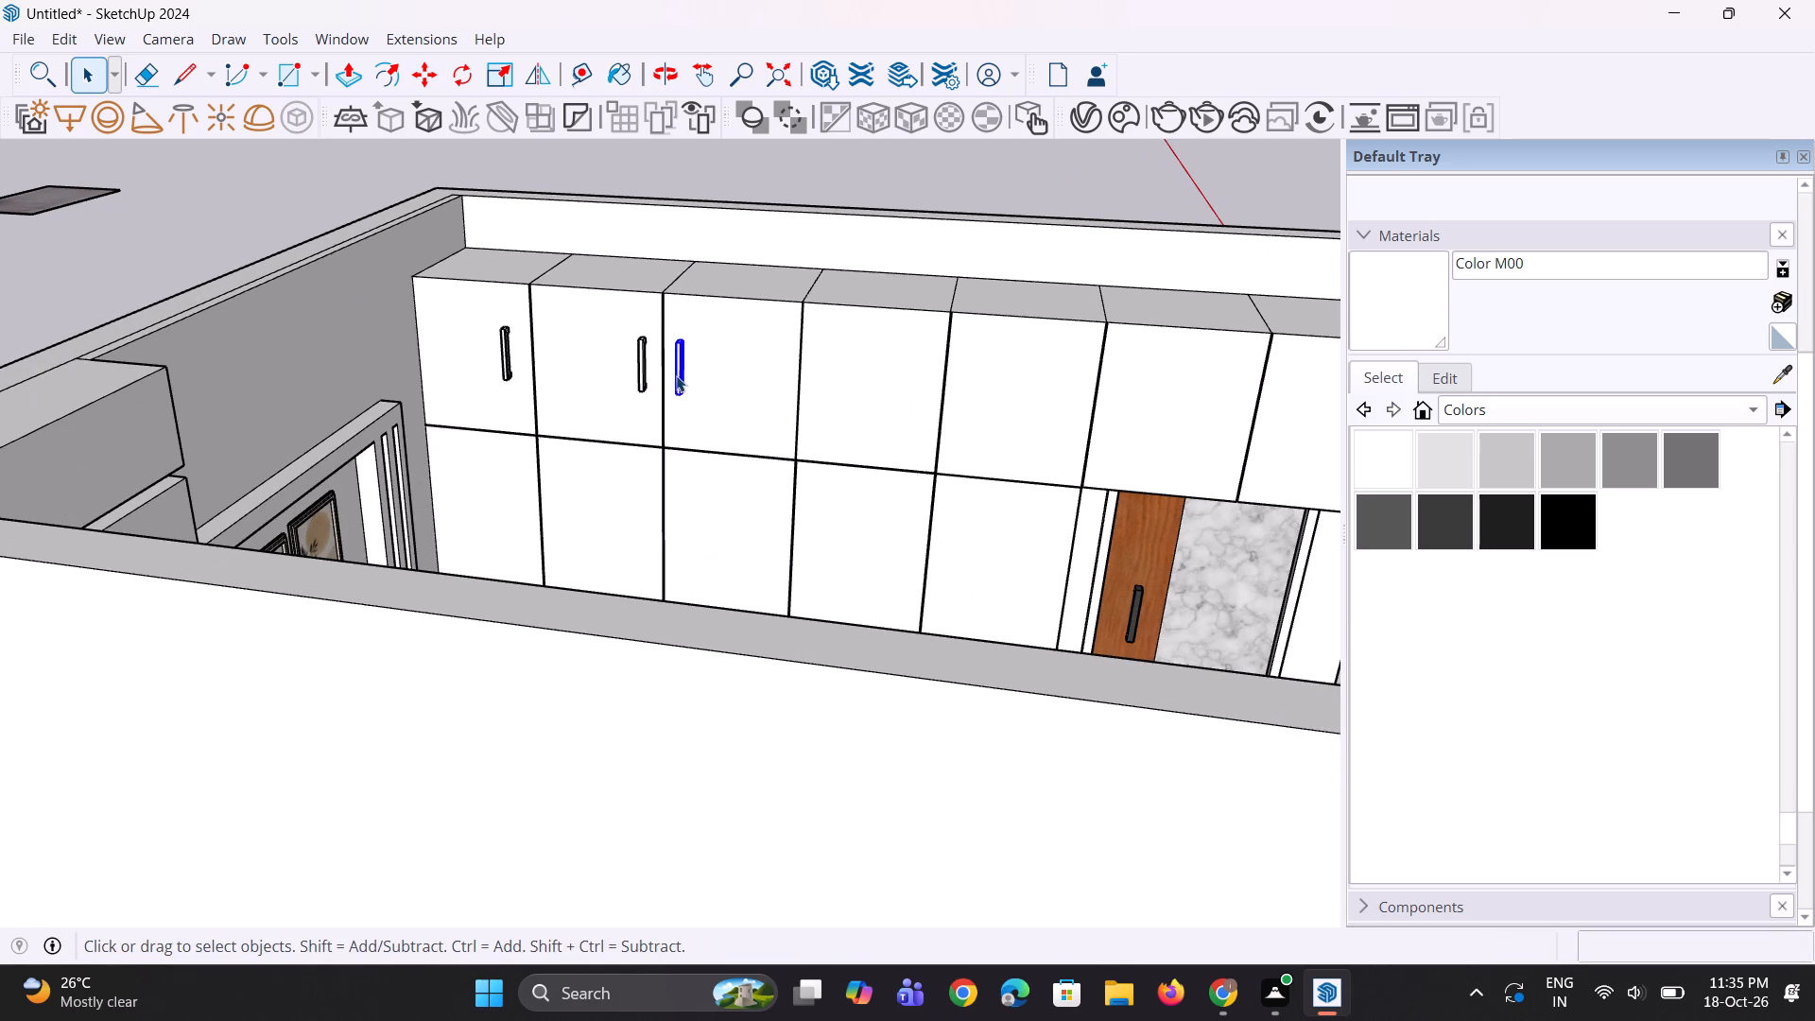
scroll(681, 396, "up", 2)
key("m")
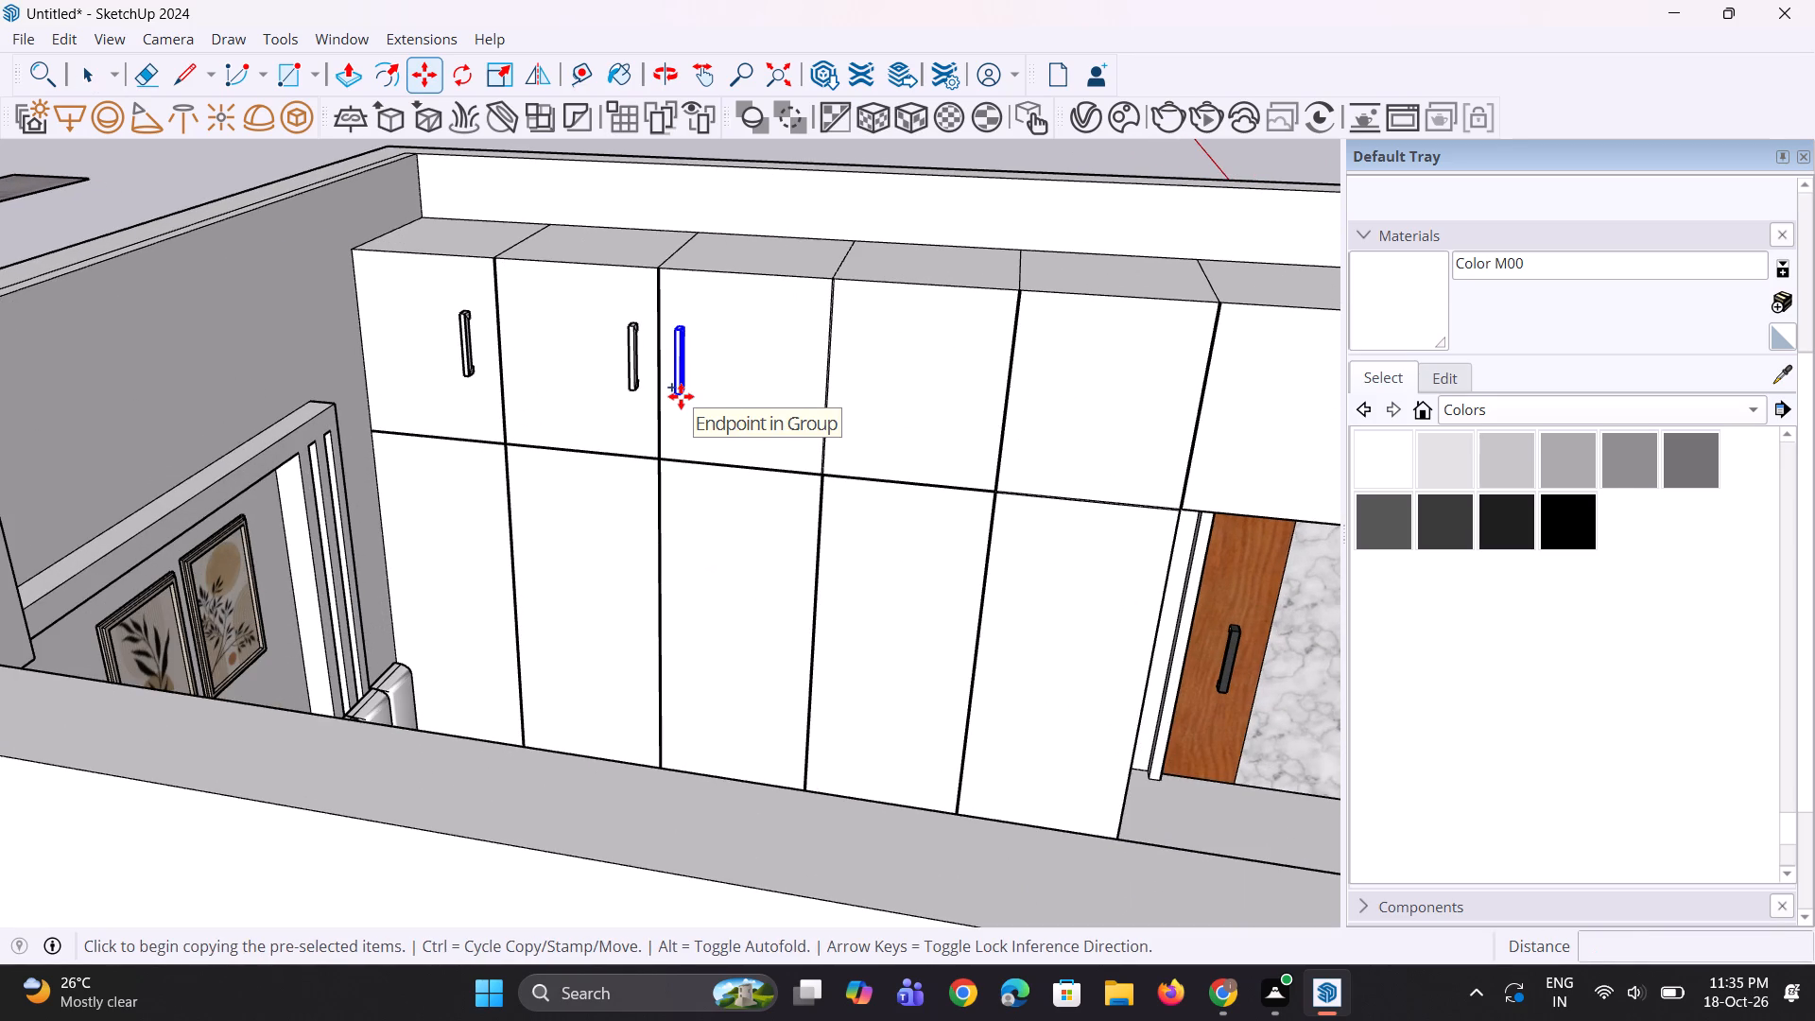
left_click(681, 396)
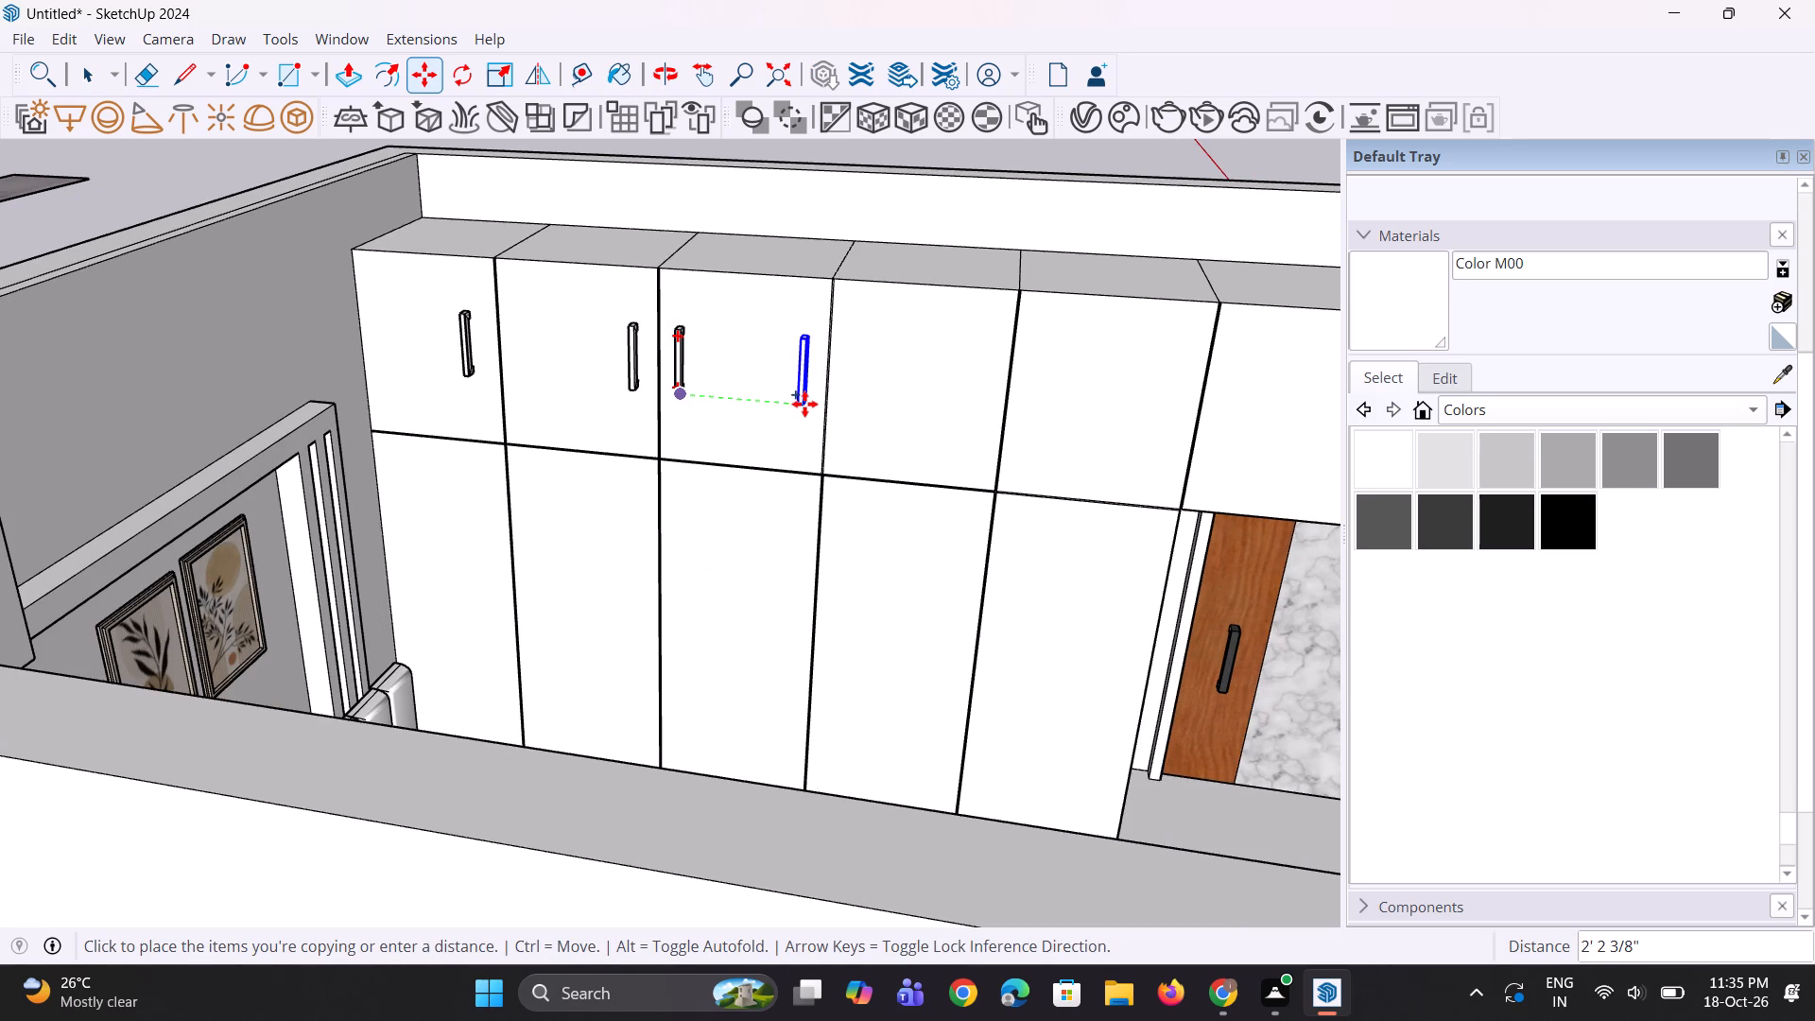
left_click(804, 404)
Copy the handle about 9 13/16" onto the fourth upper door, and again about 2' 1 3/4" to that door's far edge.
key("m")
scroll(804, 404, "up", 3)
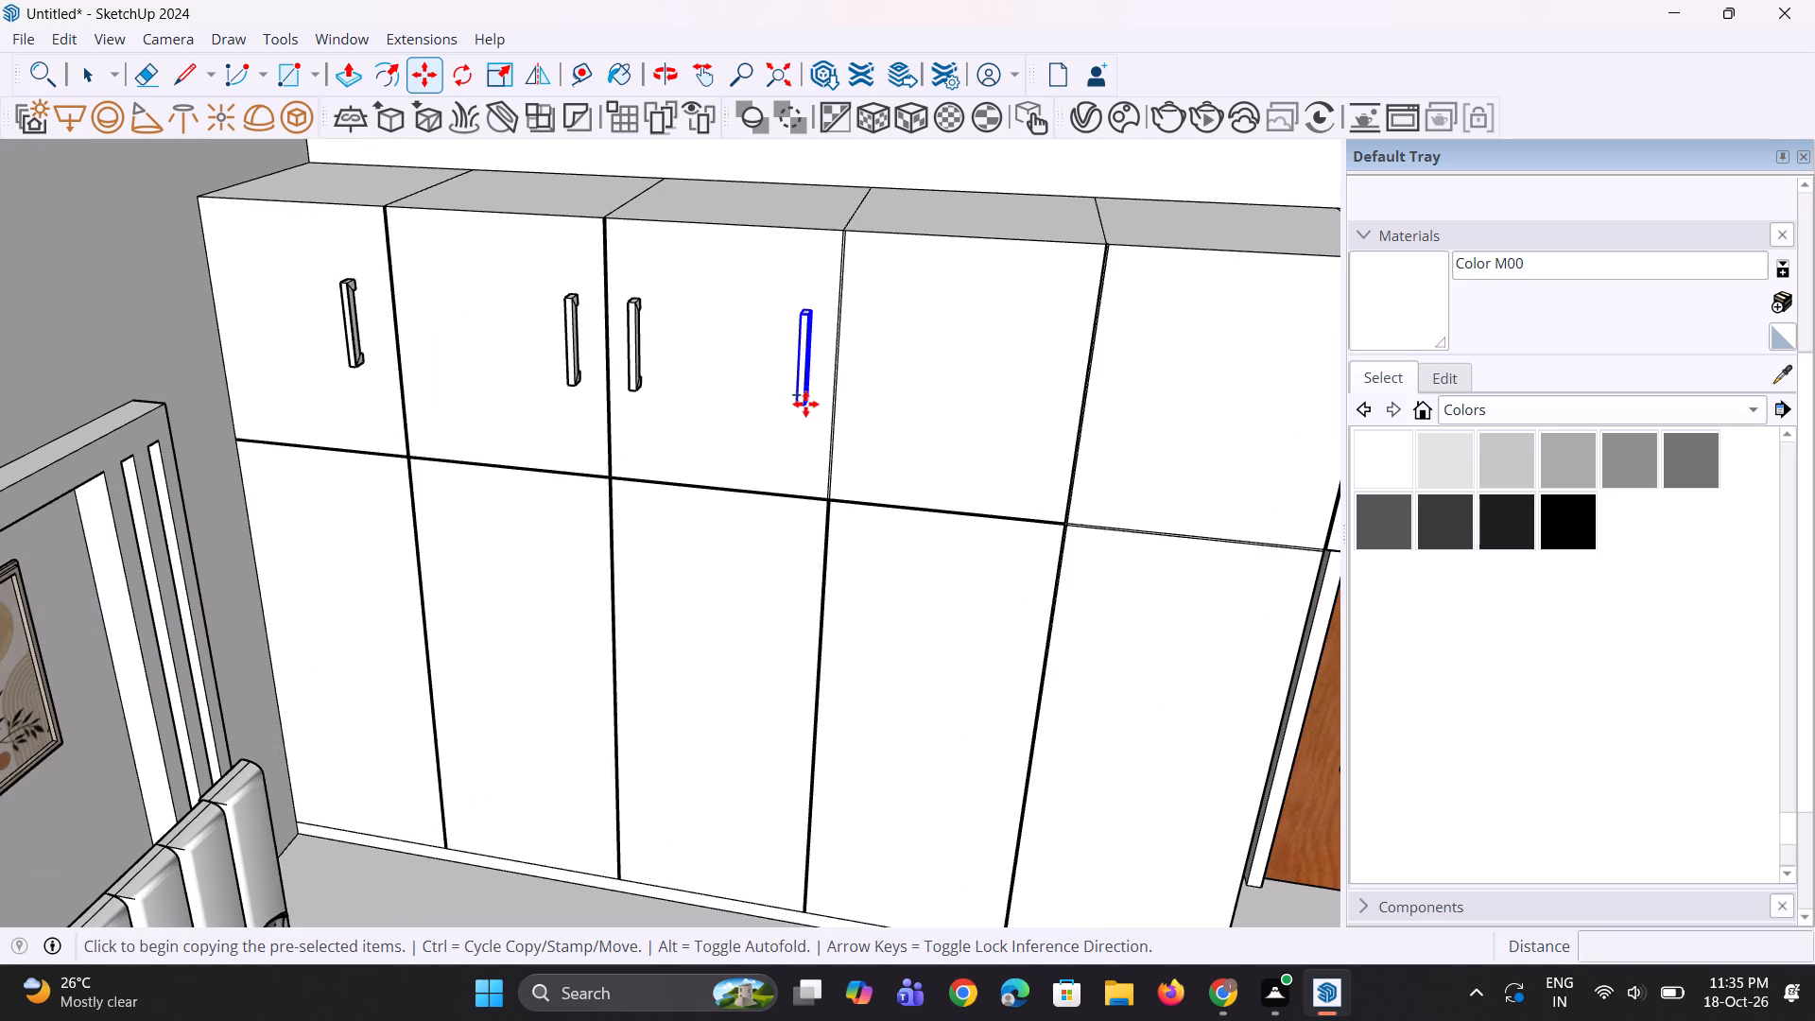
left_click(805, 404)
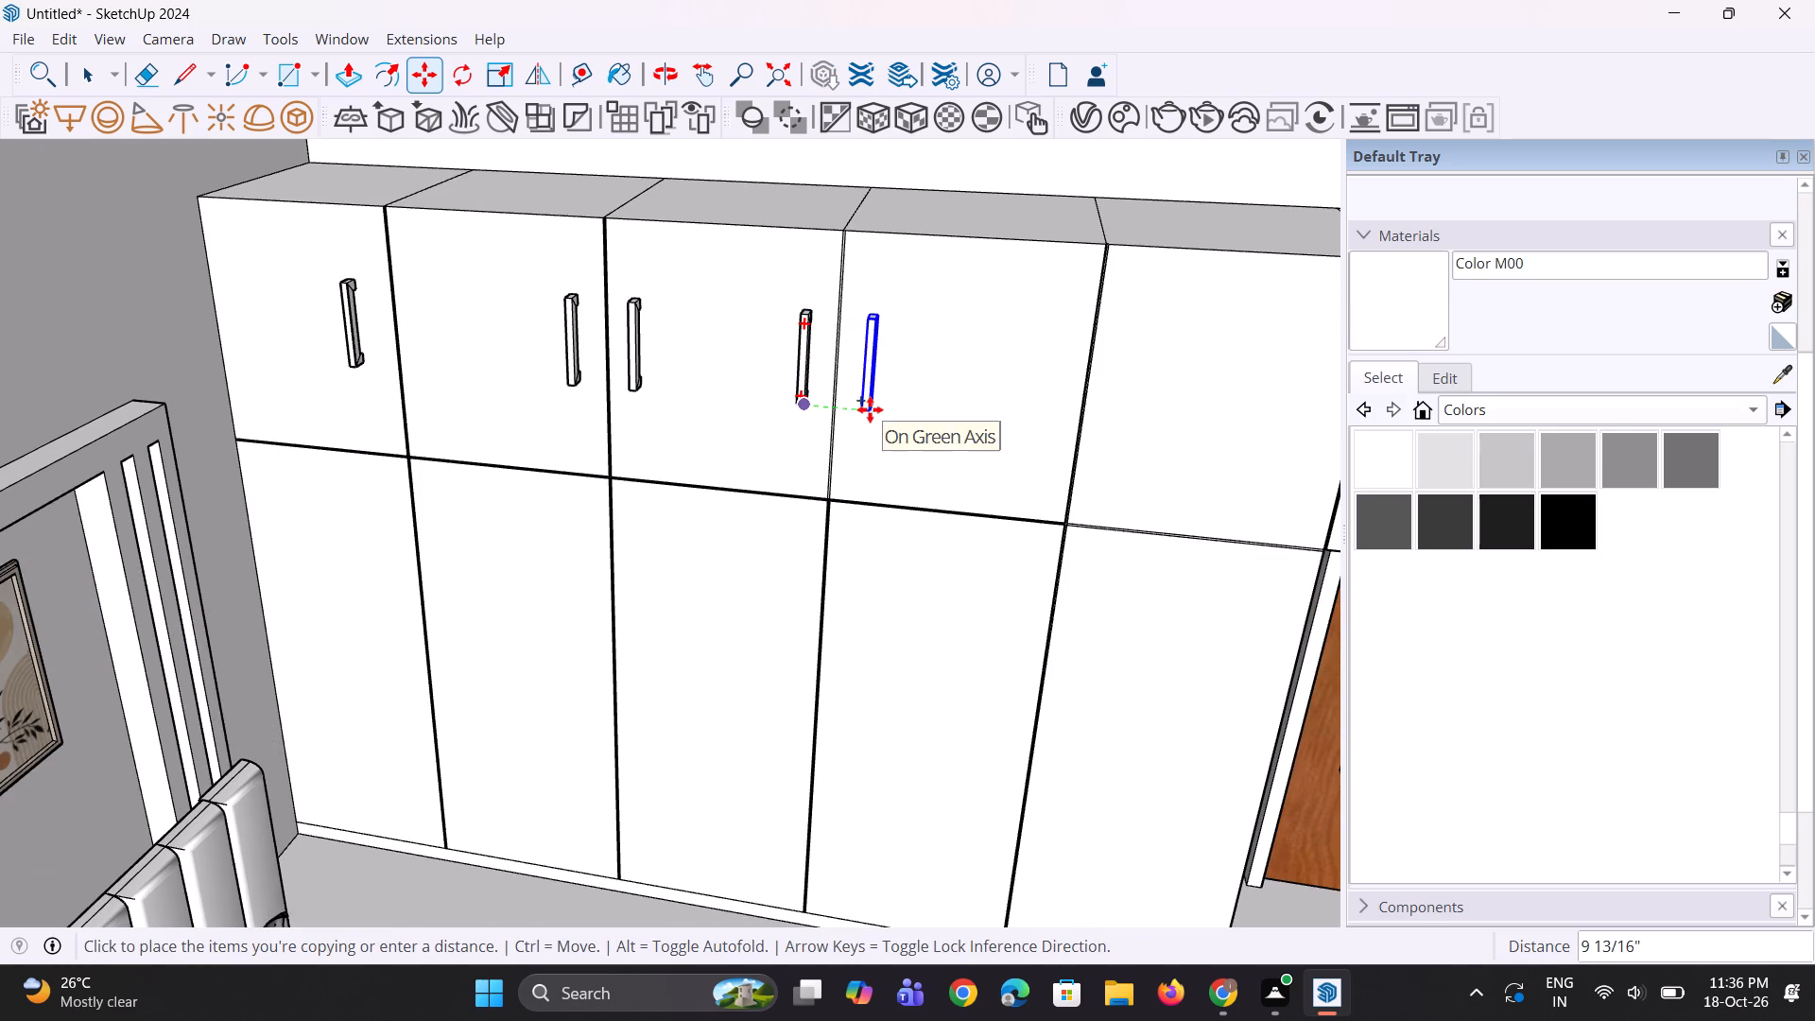
left_click(866, 408)
scroll(845, 428, "down", 5)
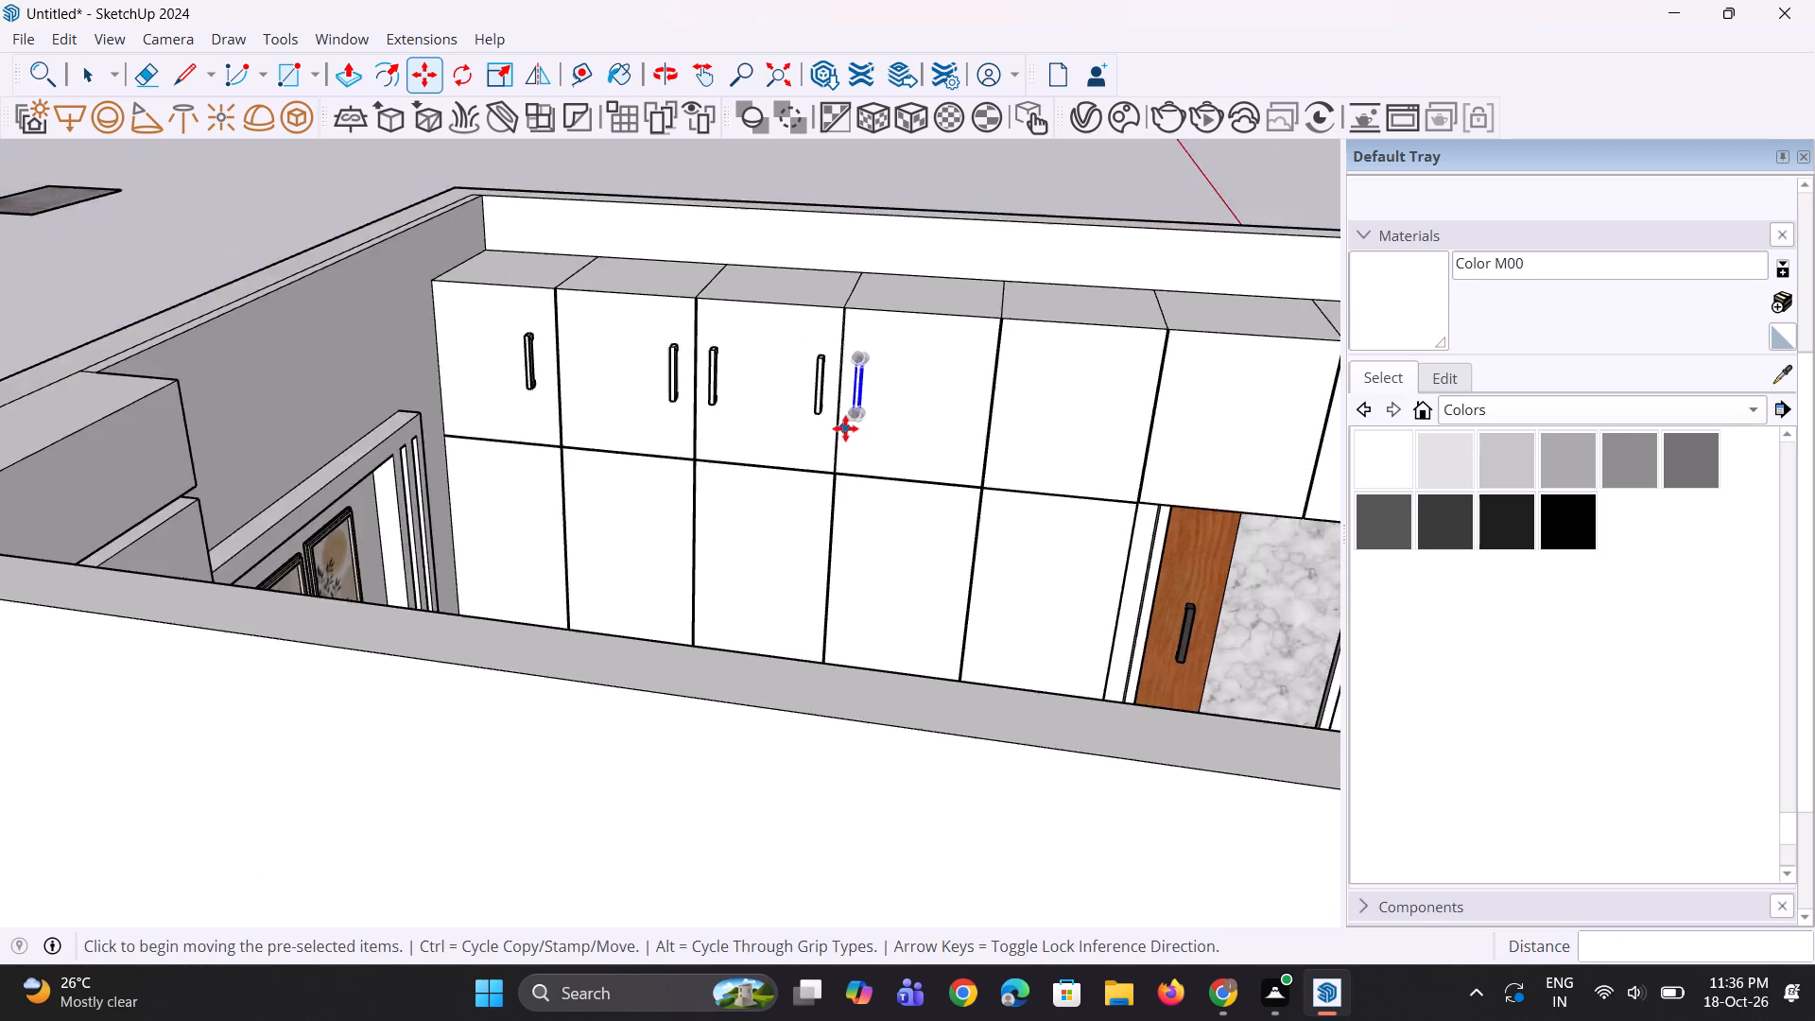
scroll(844, 433, "up", 1)
middle_click_drag(862, 444, 884, 445)
key("m")
left_click(865, 420)
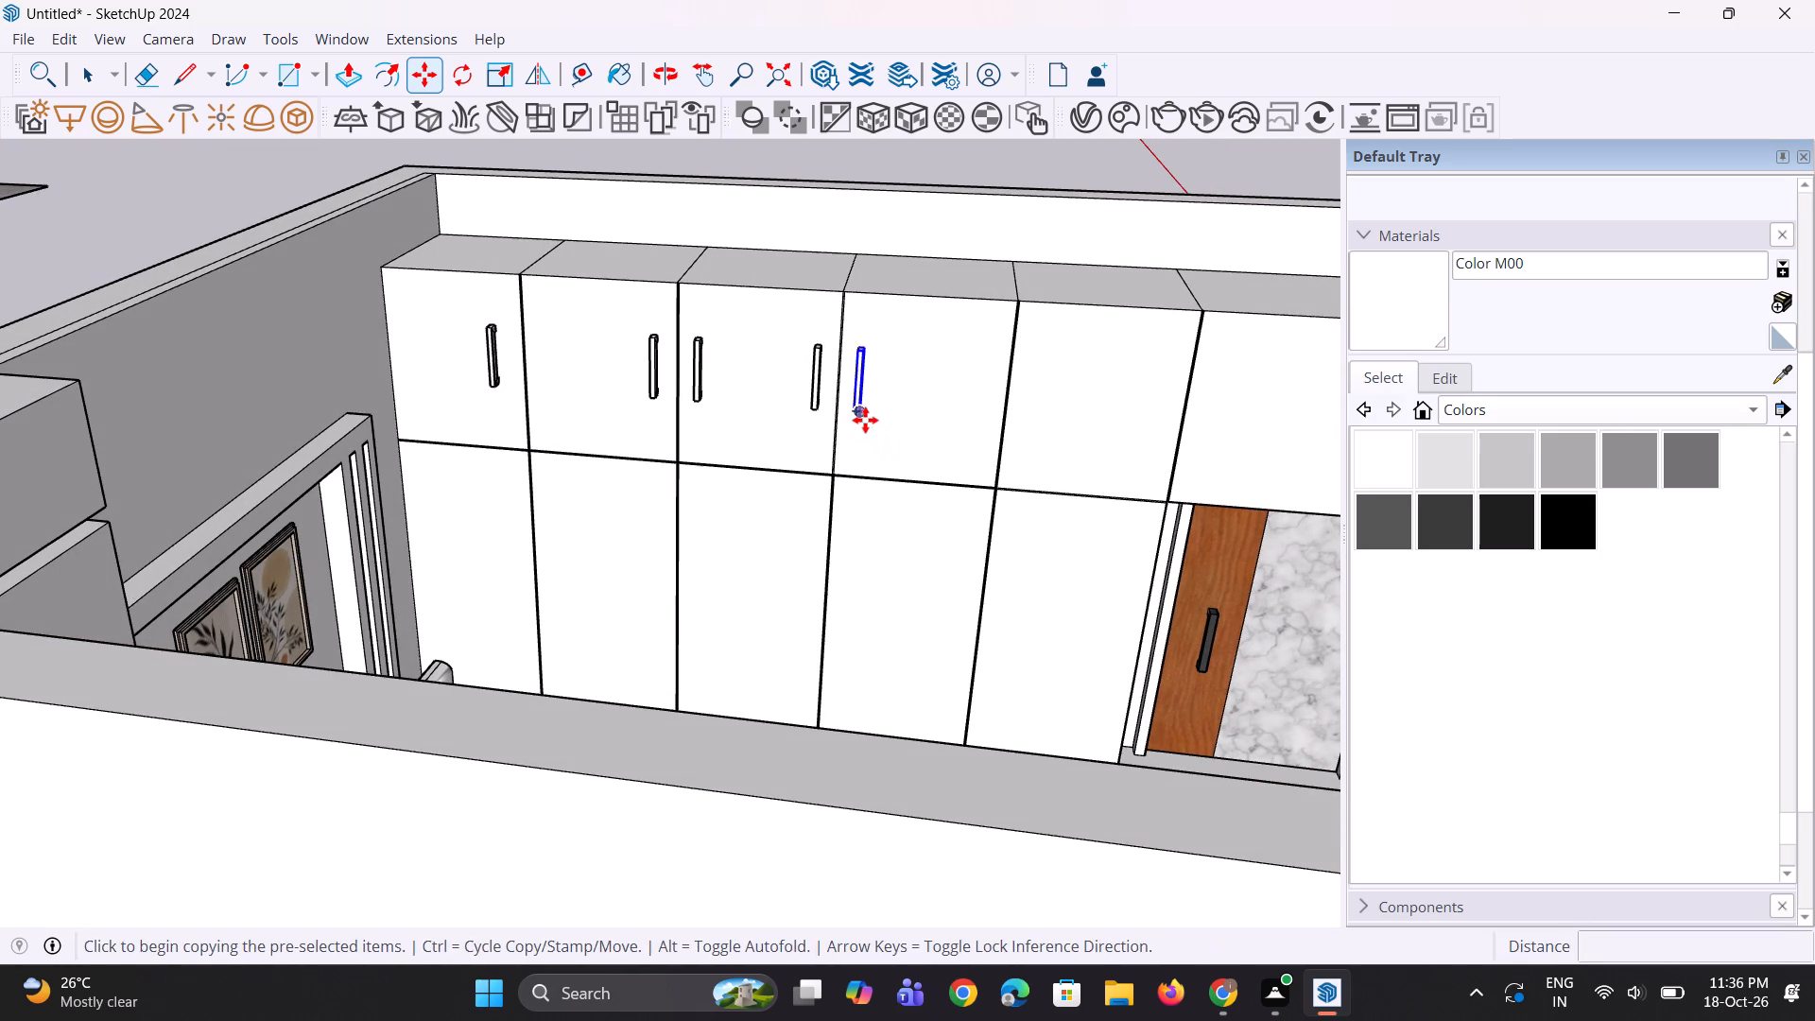
left_click(979, 430)
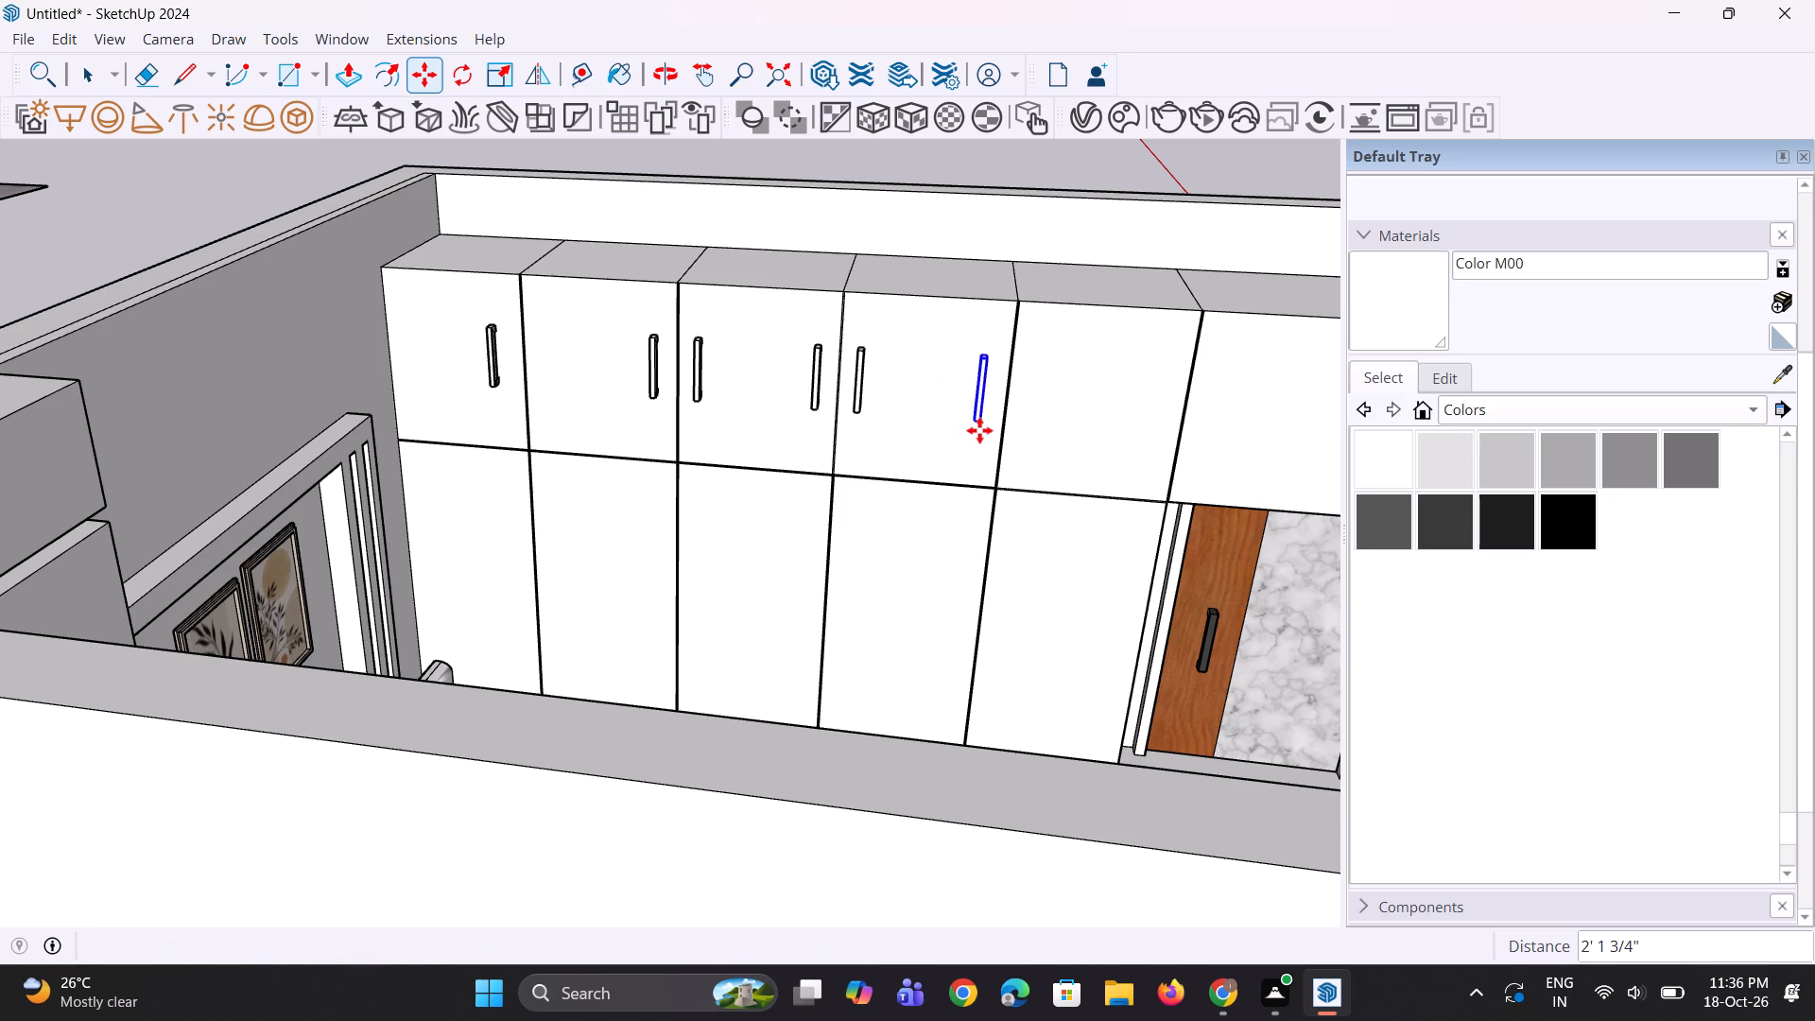
Copy the handle about 9 15/16" onto the fifth upper door, and again about 2' 2 1/4" to that door's far edge.
key("m")
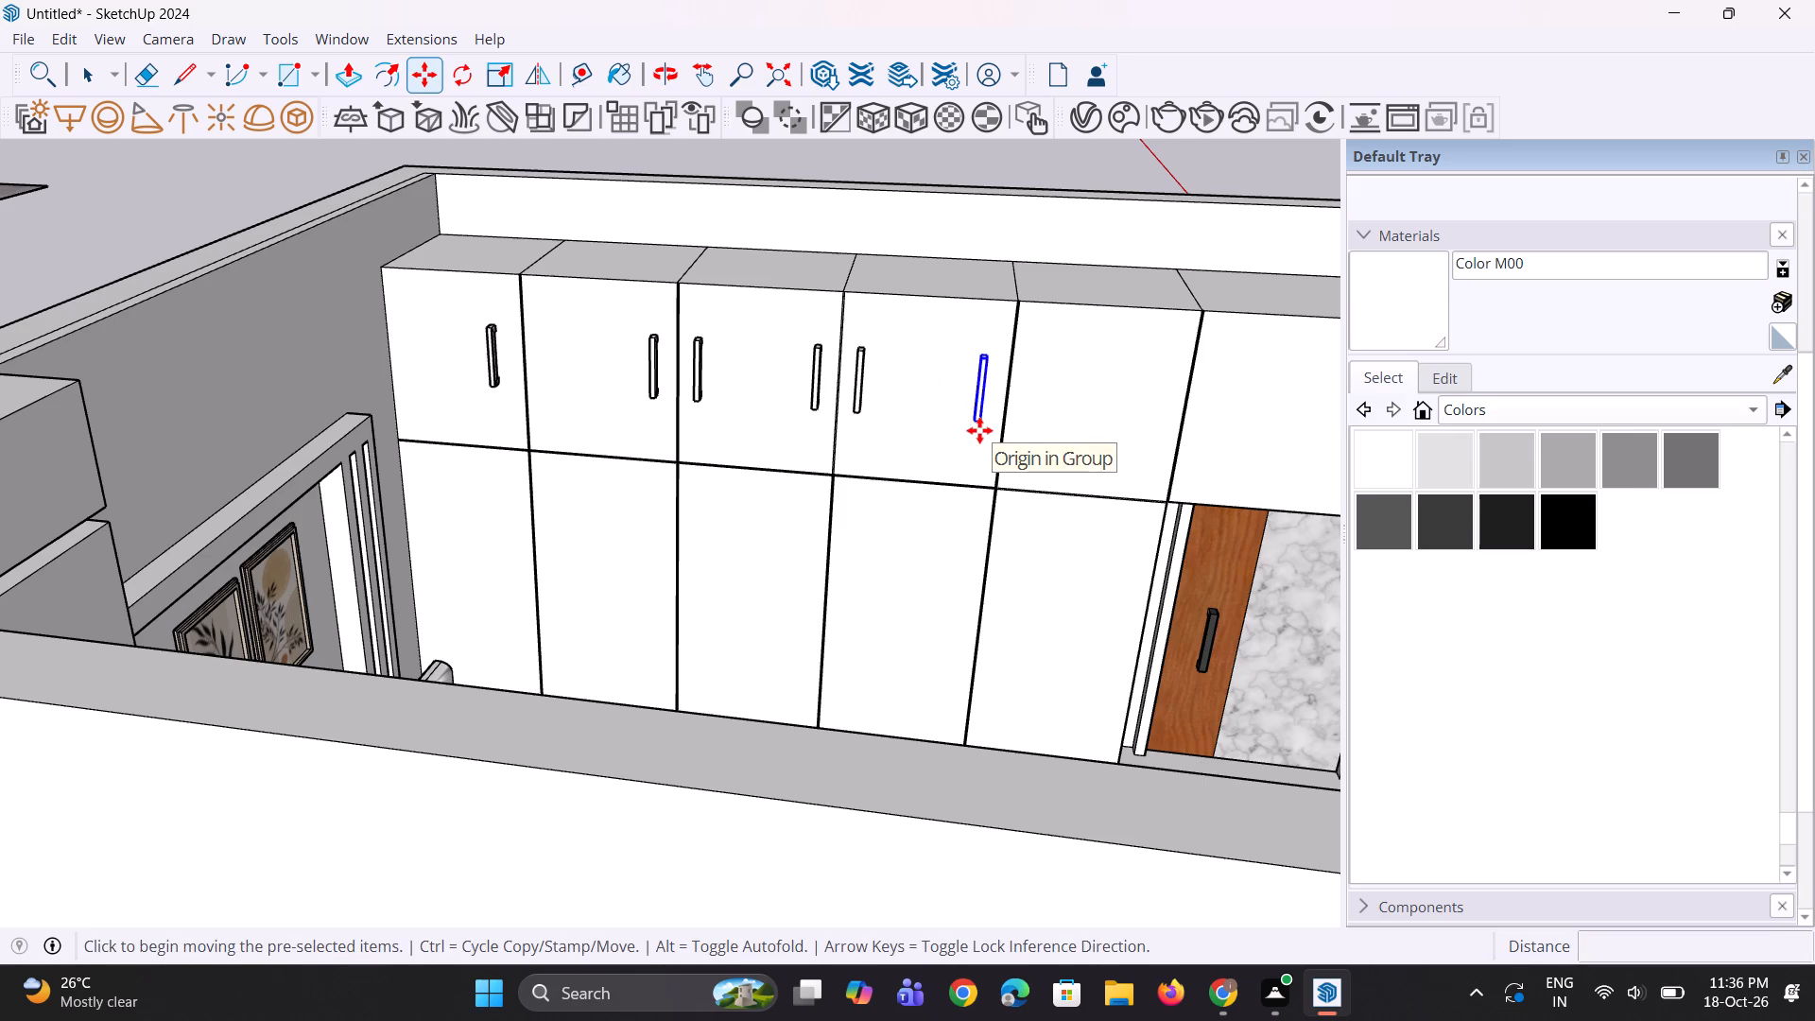
left_click(979, 428)
left_click(1028, 430)
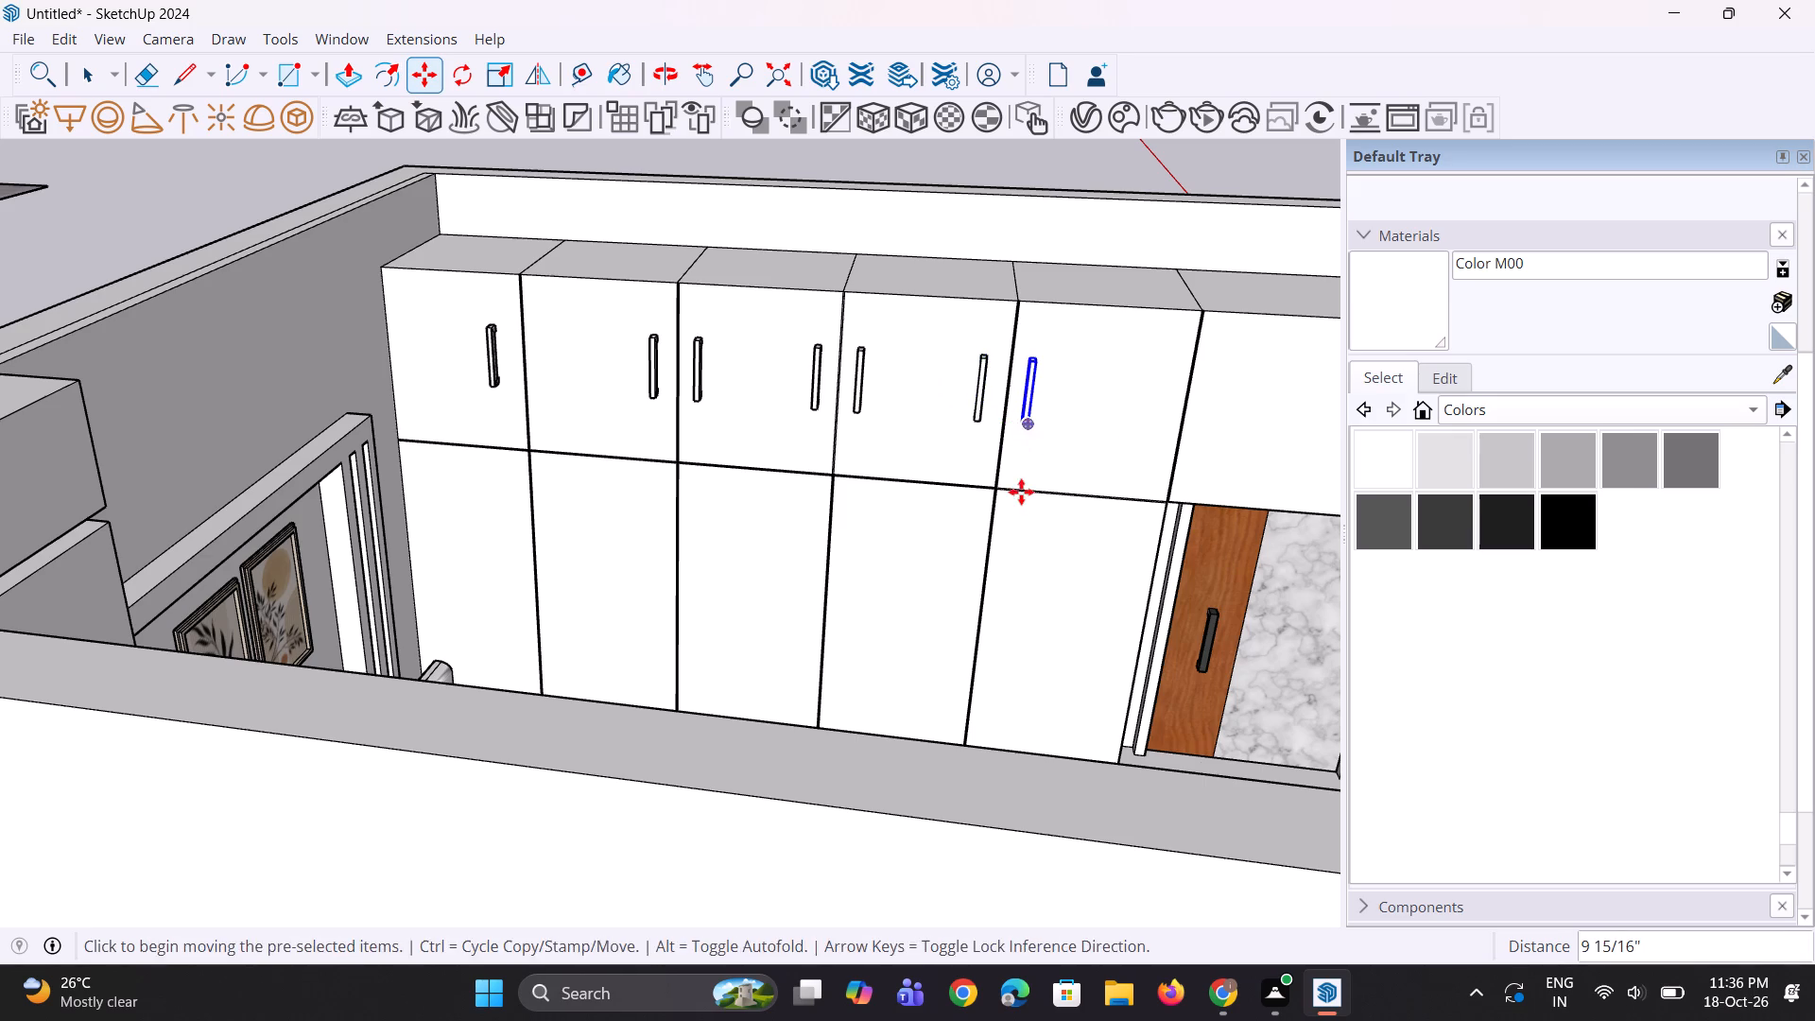
middle_click_drag(1022, 497, 952, 475)
scroll(952, 475, "down", 1)
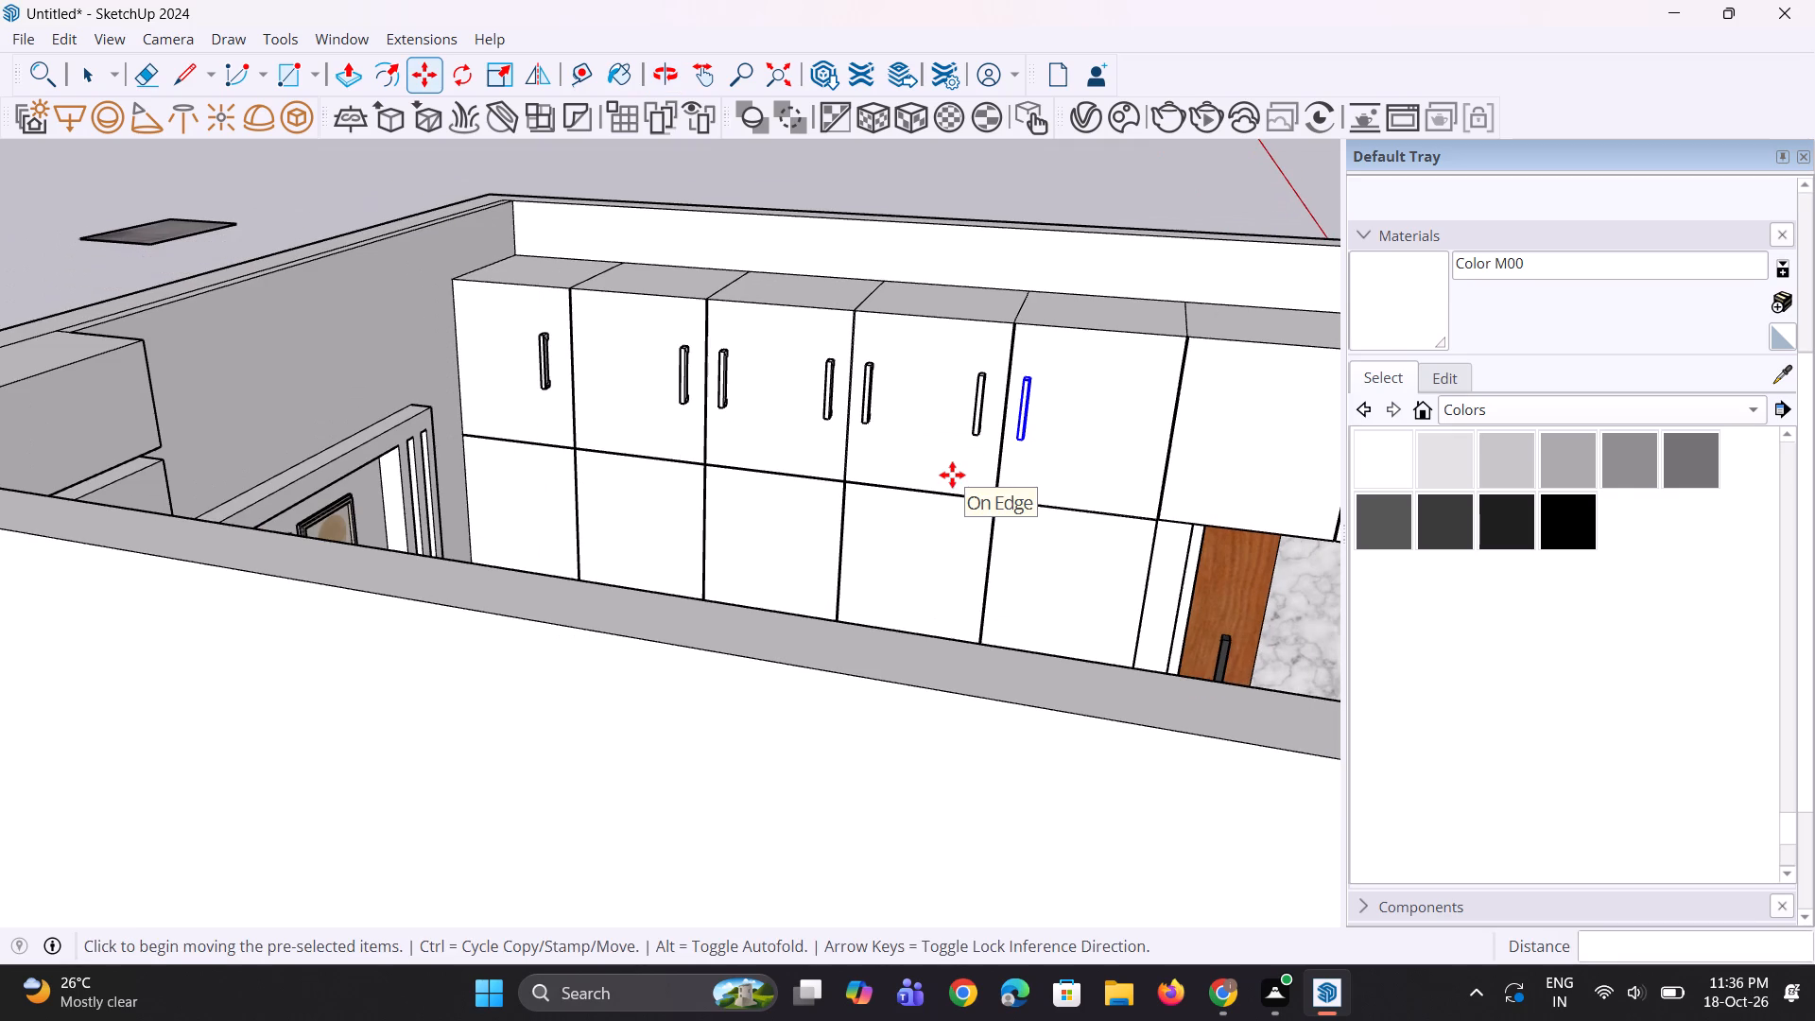
key("m")
scroll(952, 475, "down", 4)
scroll(992, 447, "up", 2)
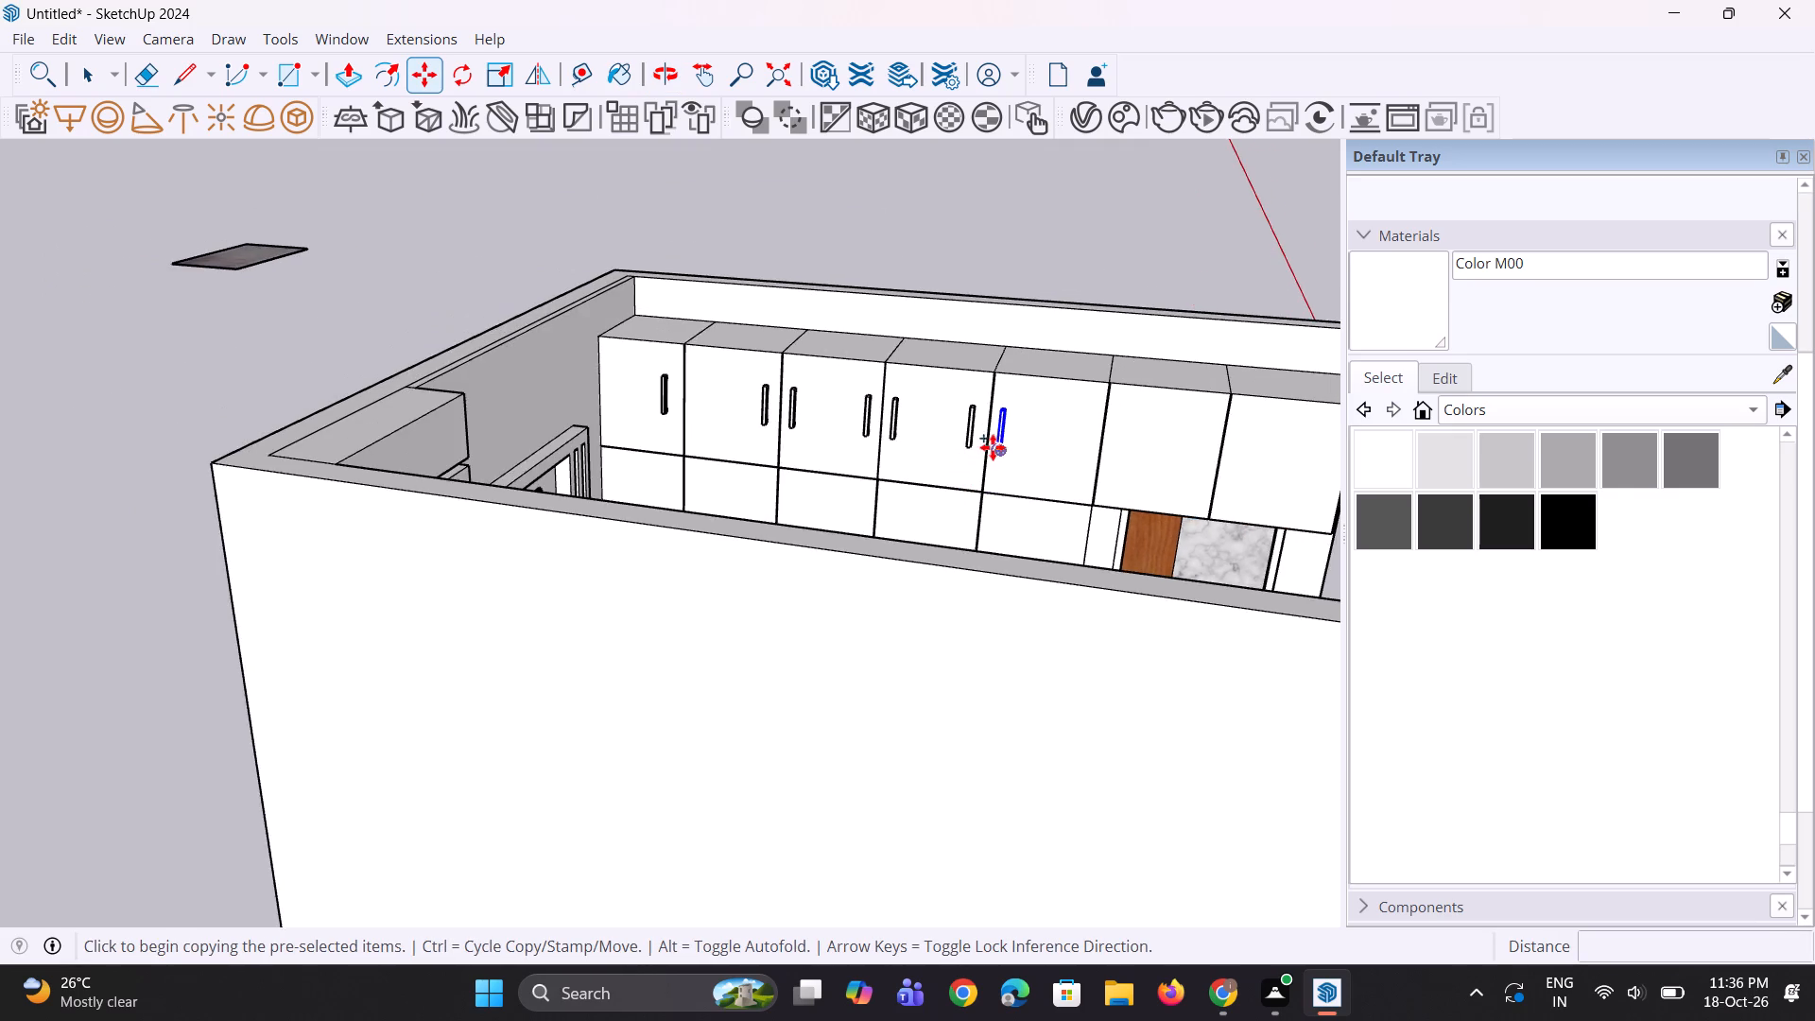
left_click(1002, 446)
key("Escape")
scroll(1002, 446, "up", 2)
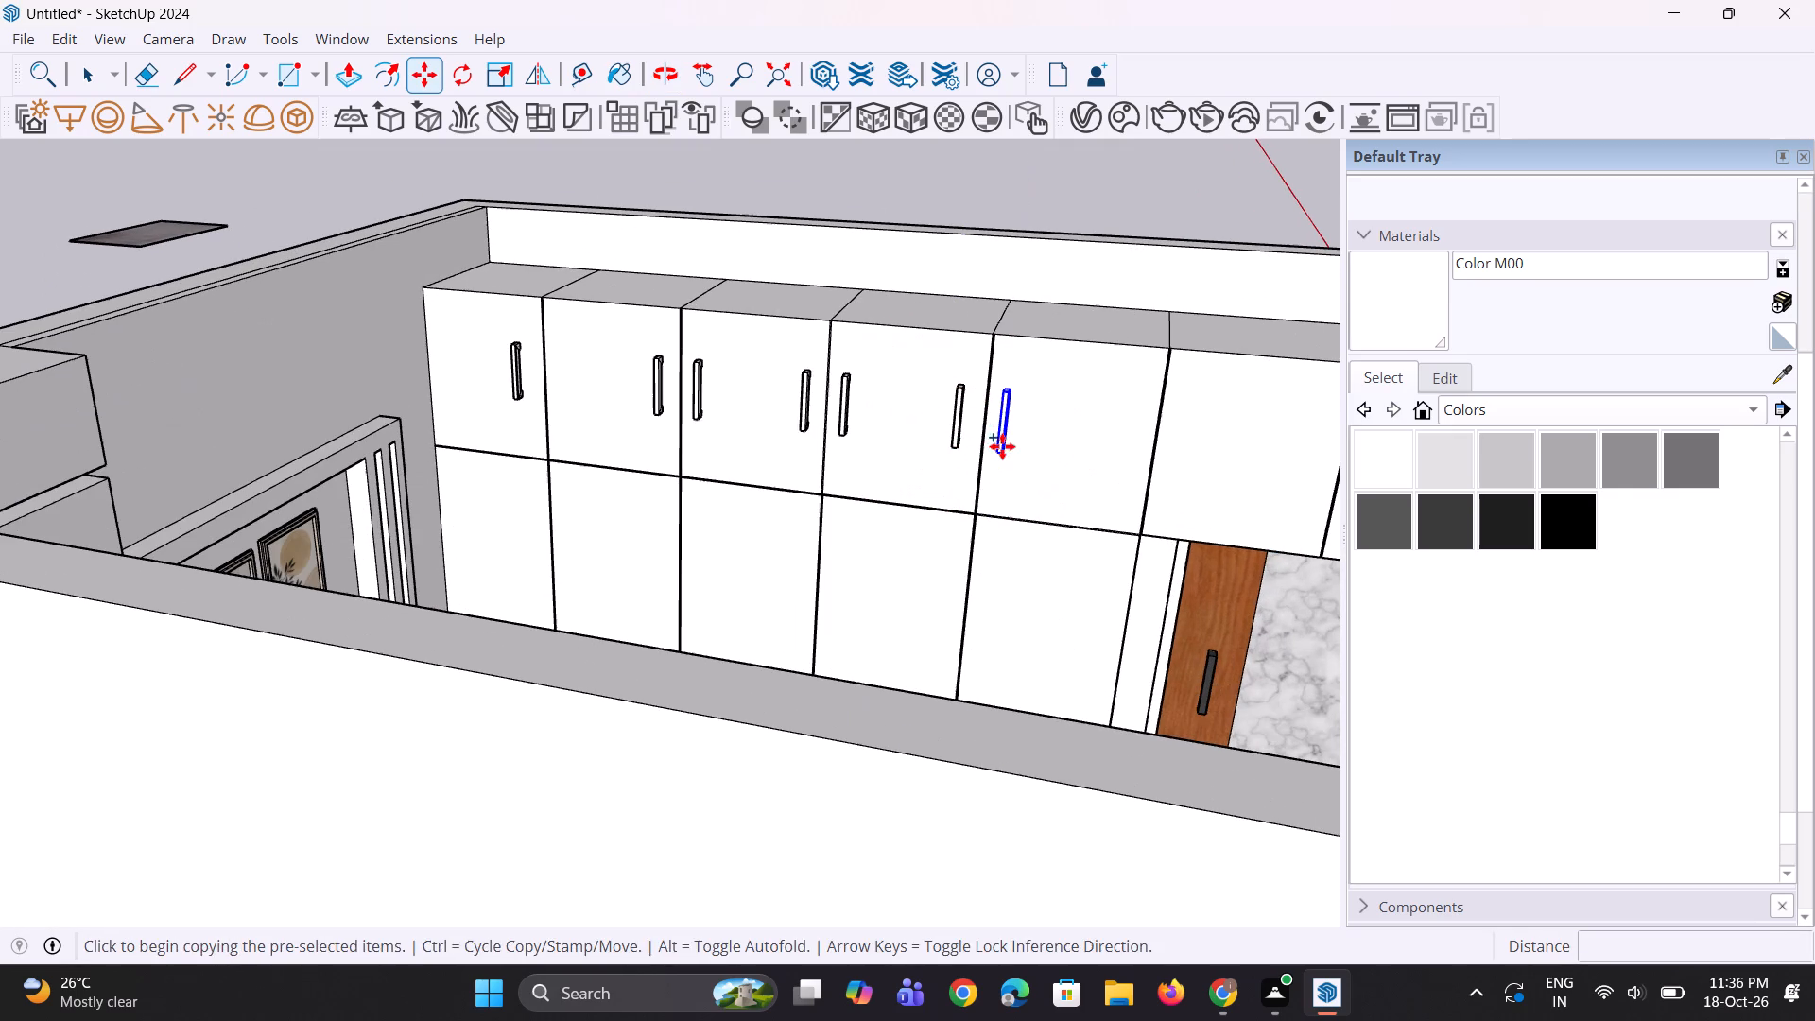
key("space")
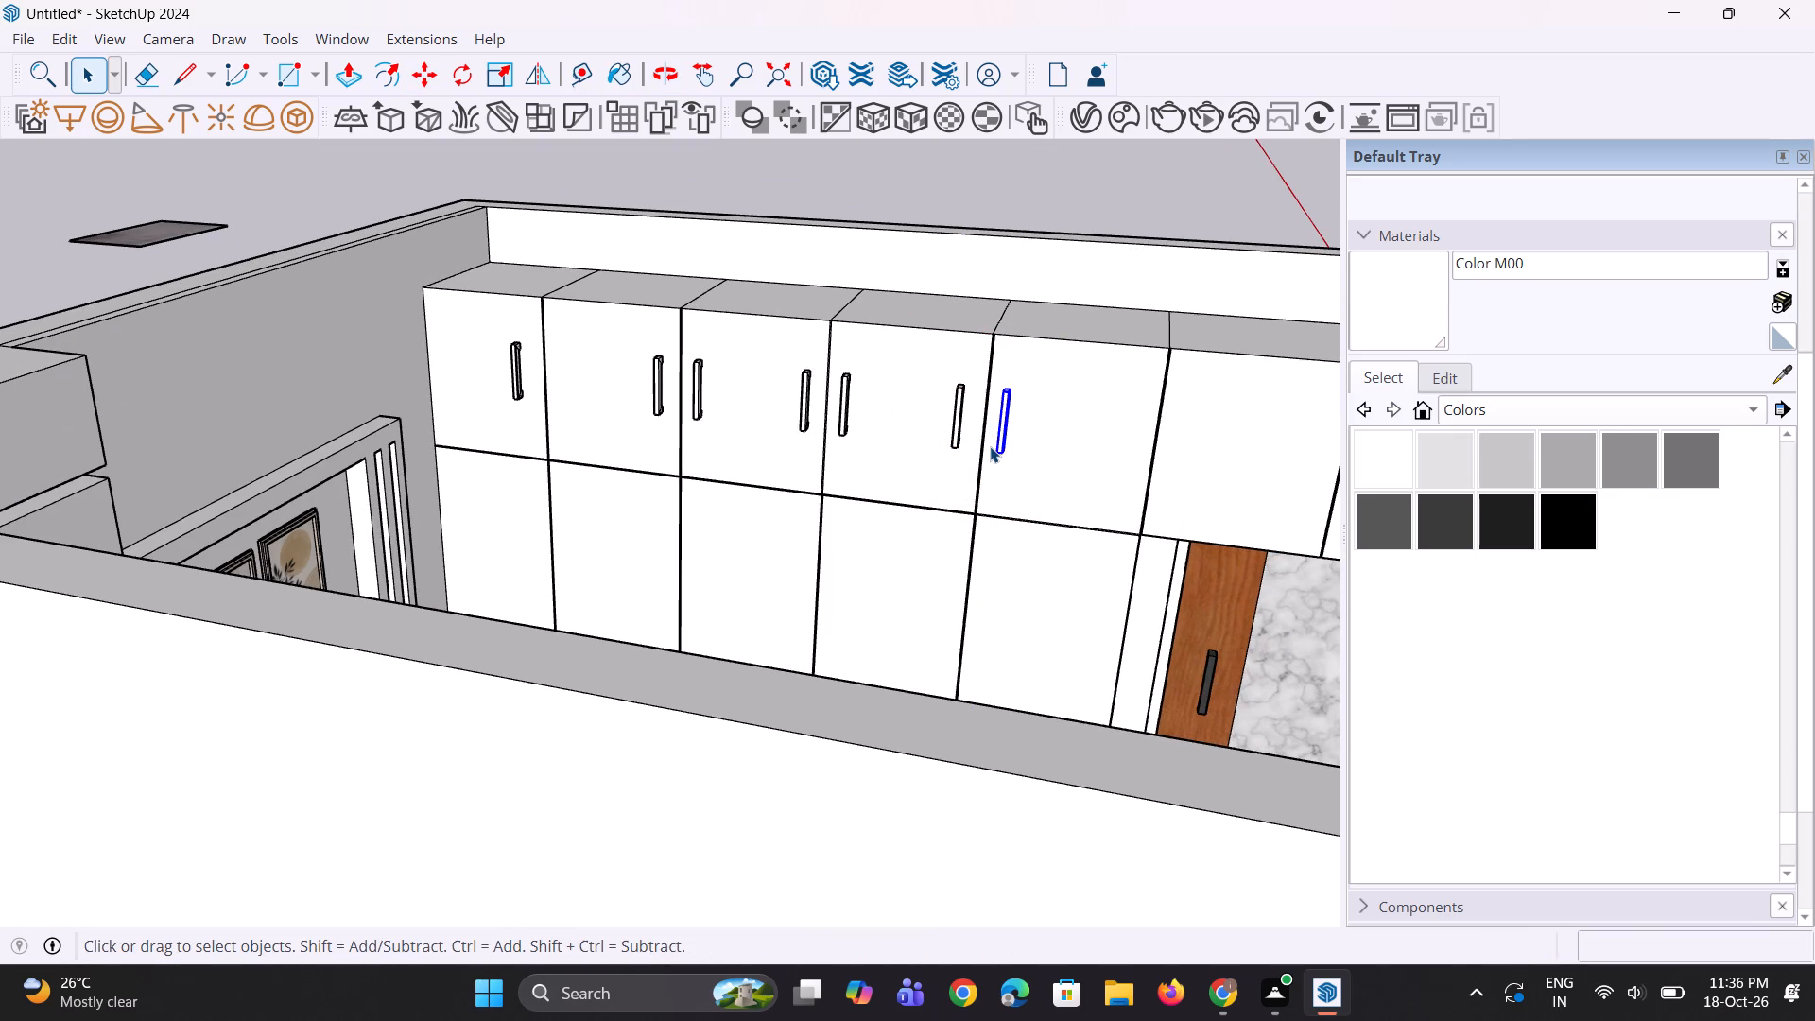
key("m")
left_click(994, 446)
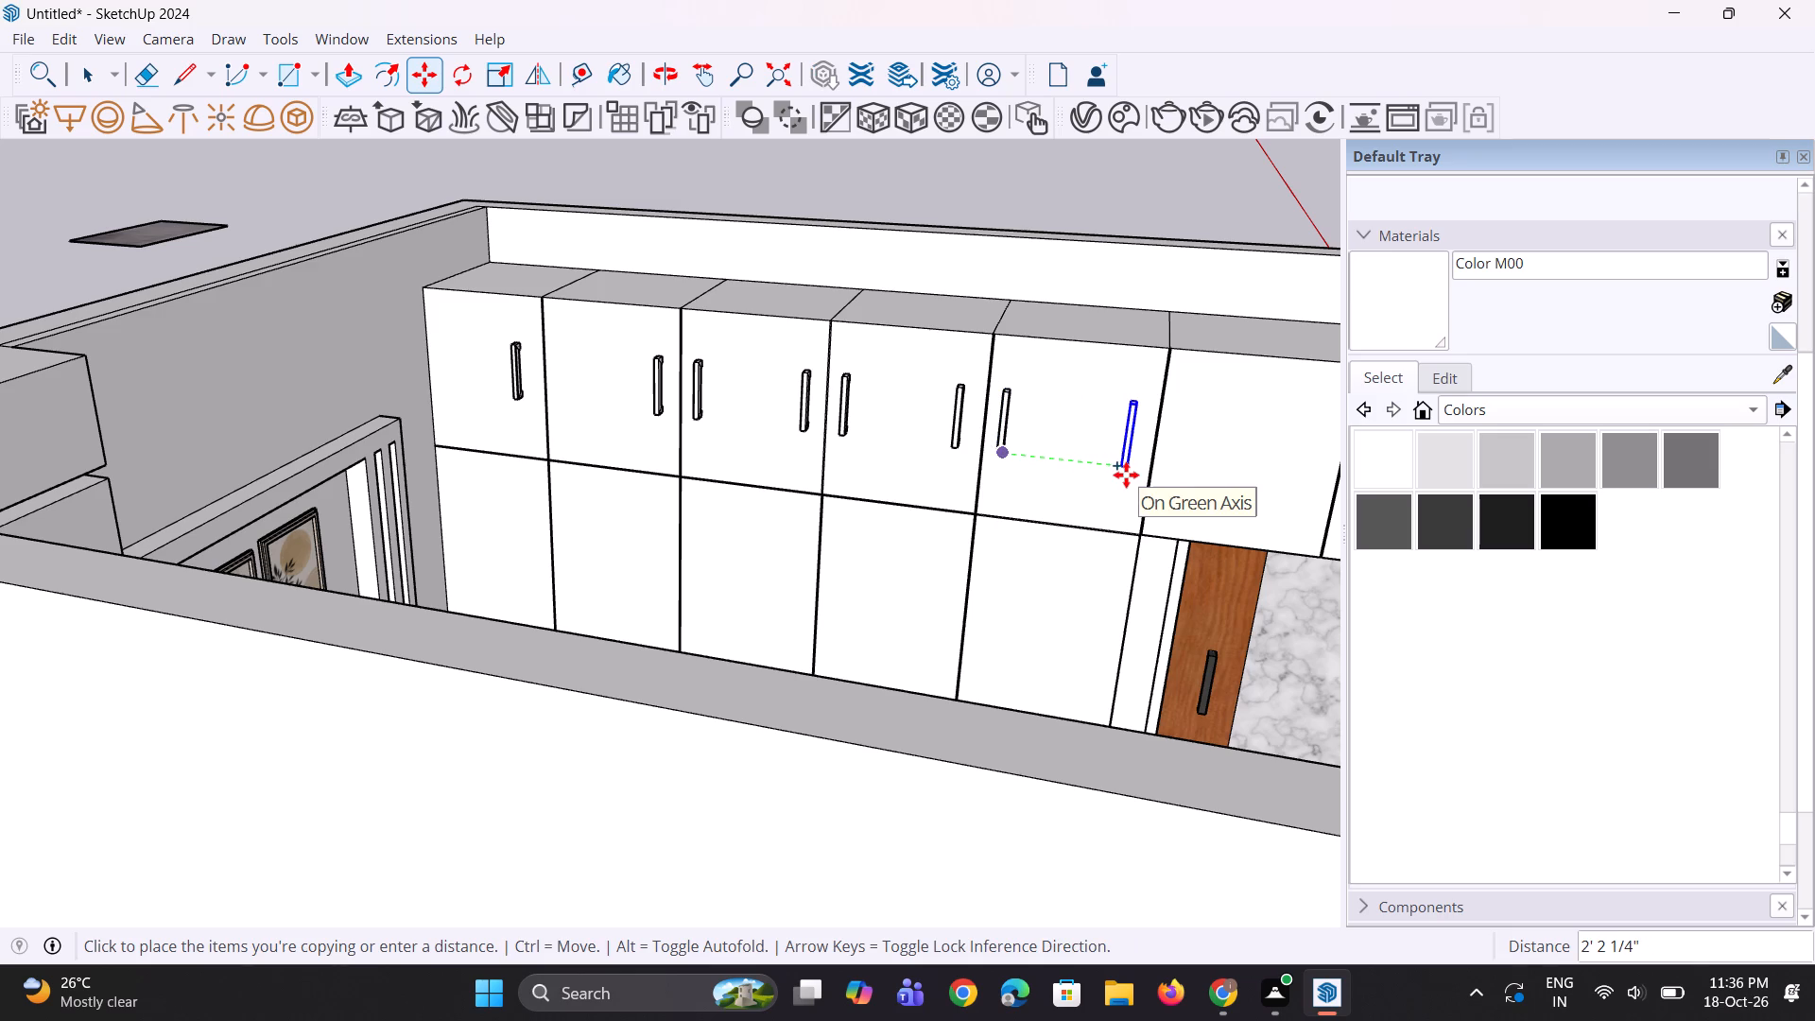
left_click(1126, 475)
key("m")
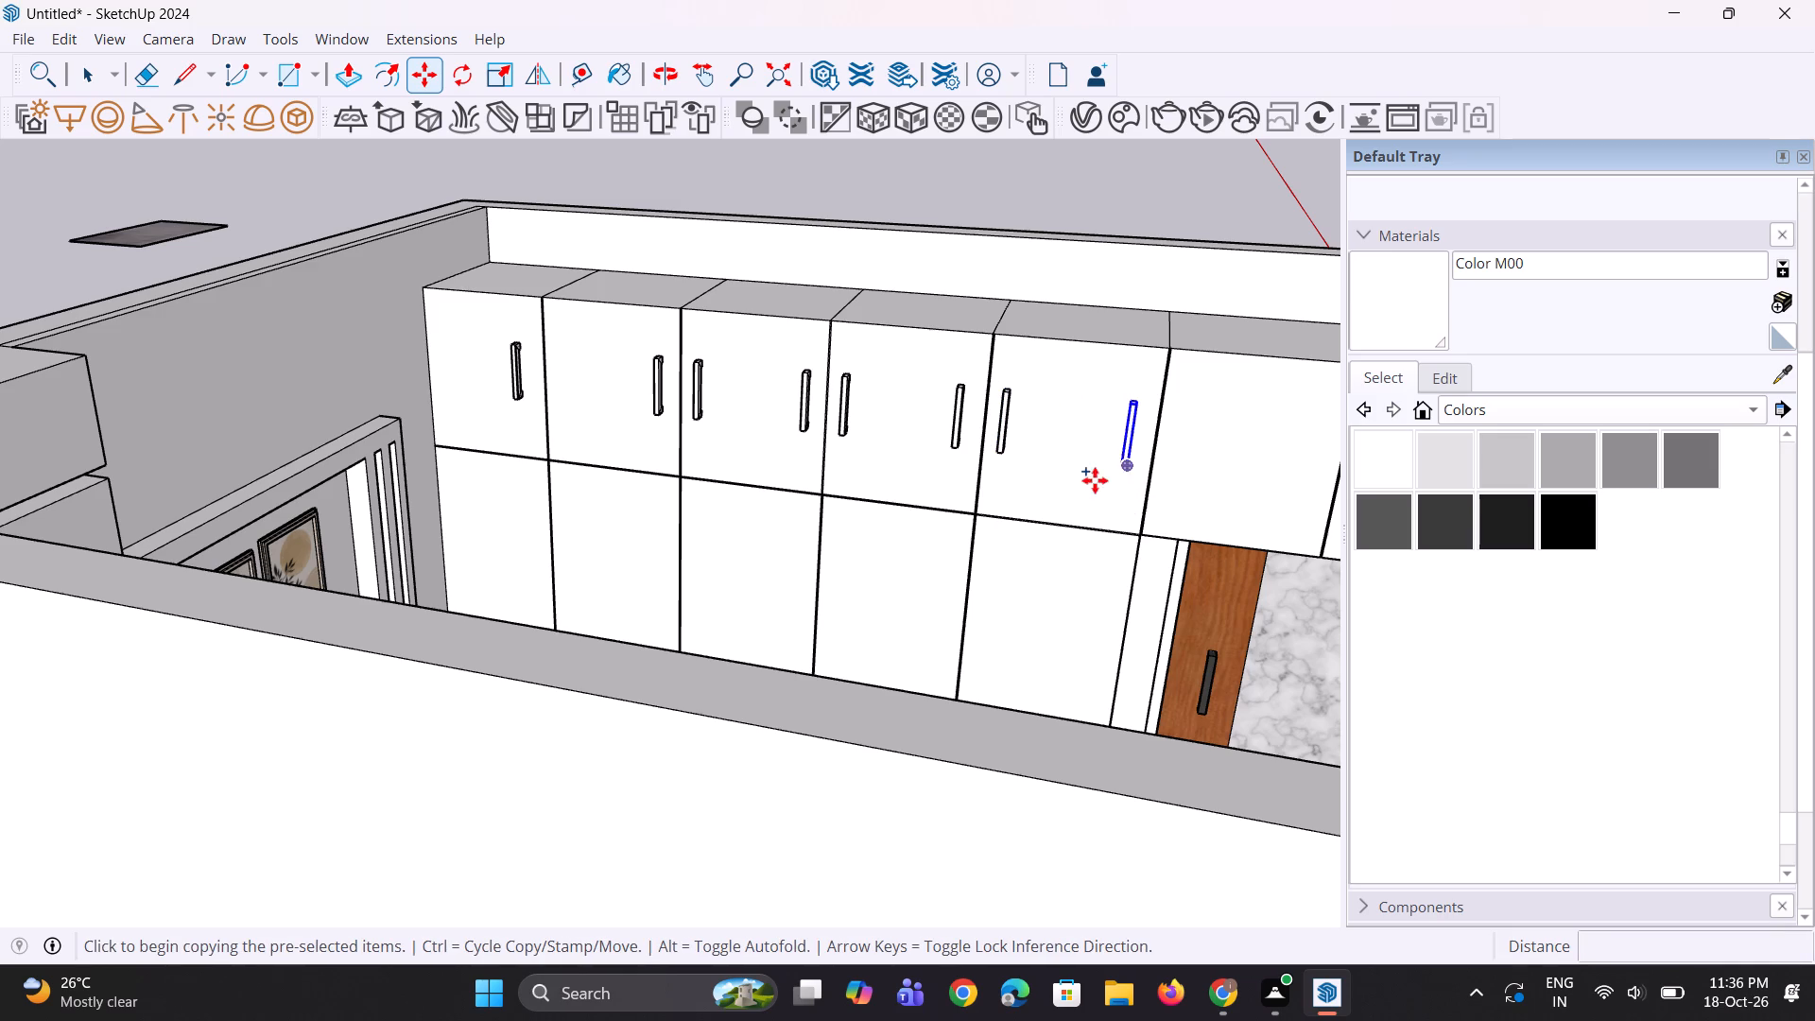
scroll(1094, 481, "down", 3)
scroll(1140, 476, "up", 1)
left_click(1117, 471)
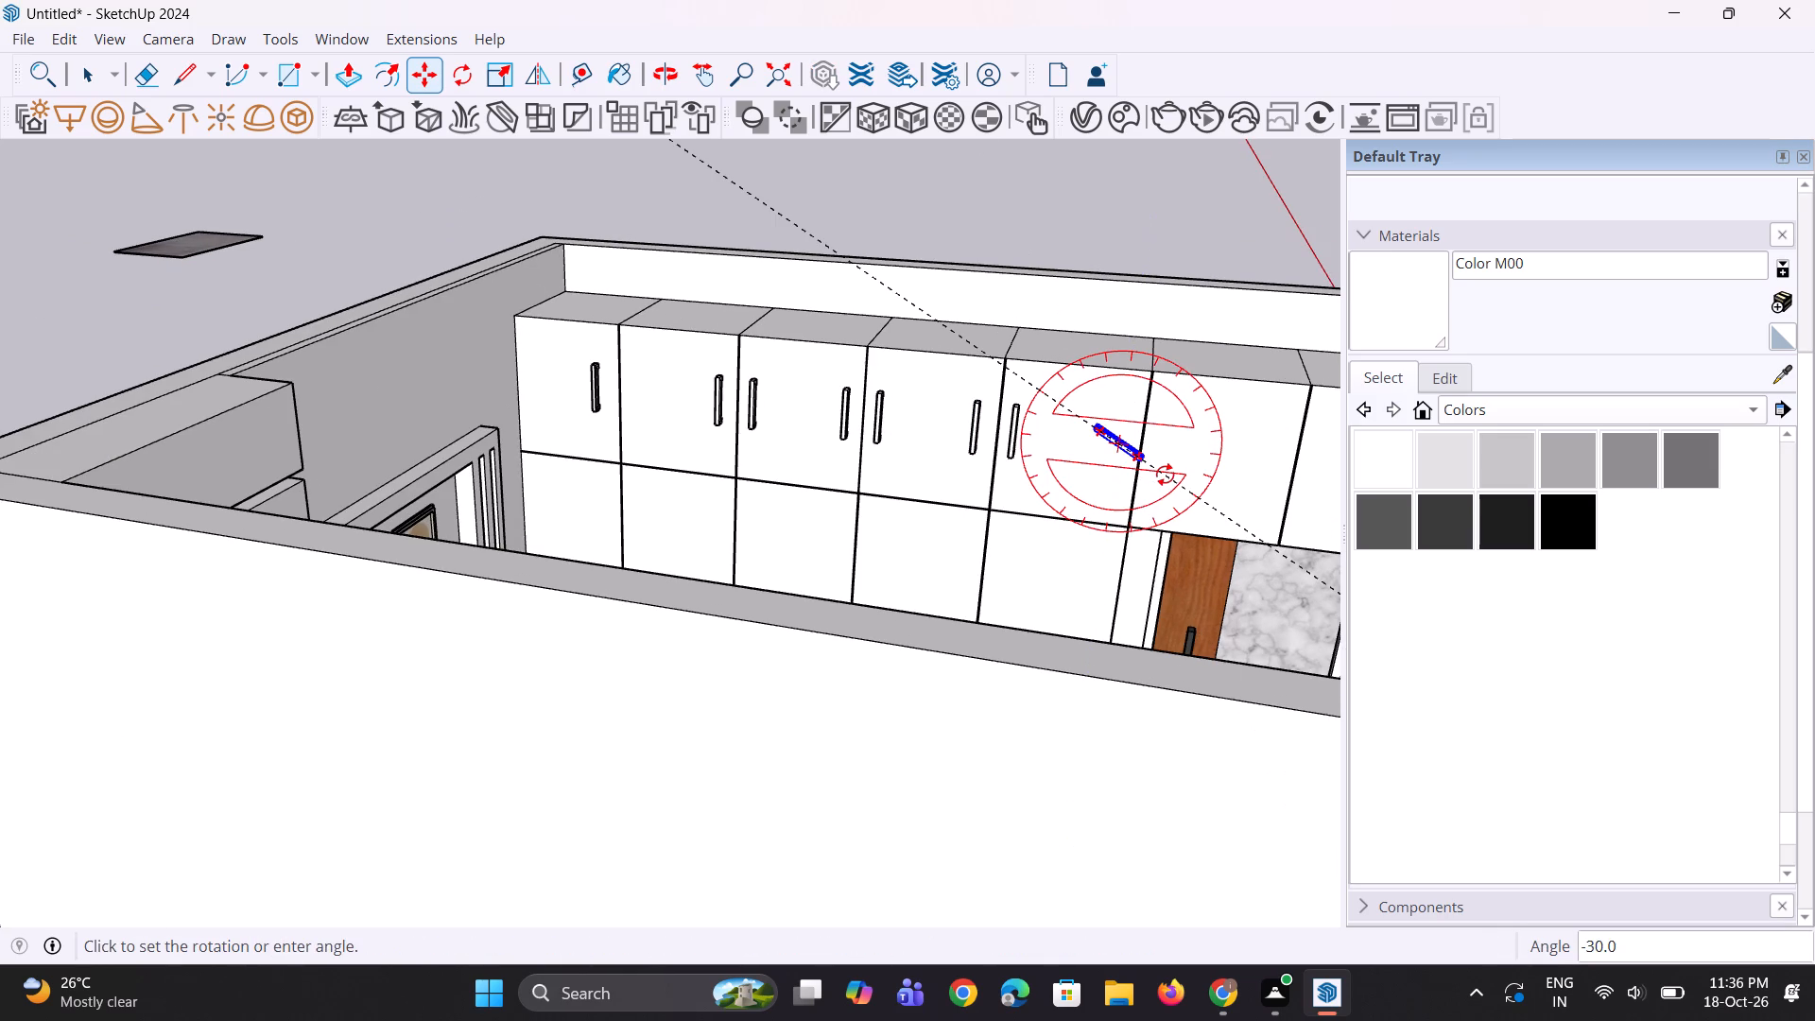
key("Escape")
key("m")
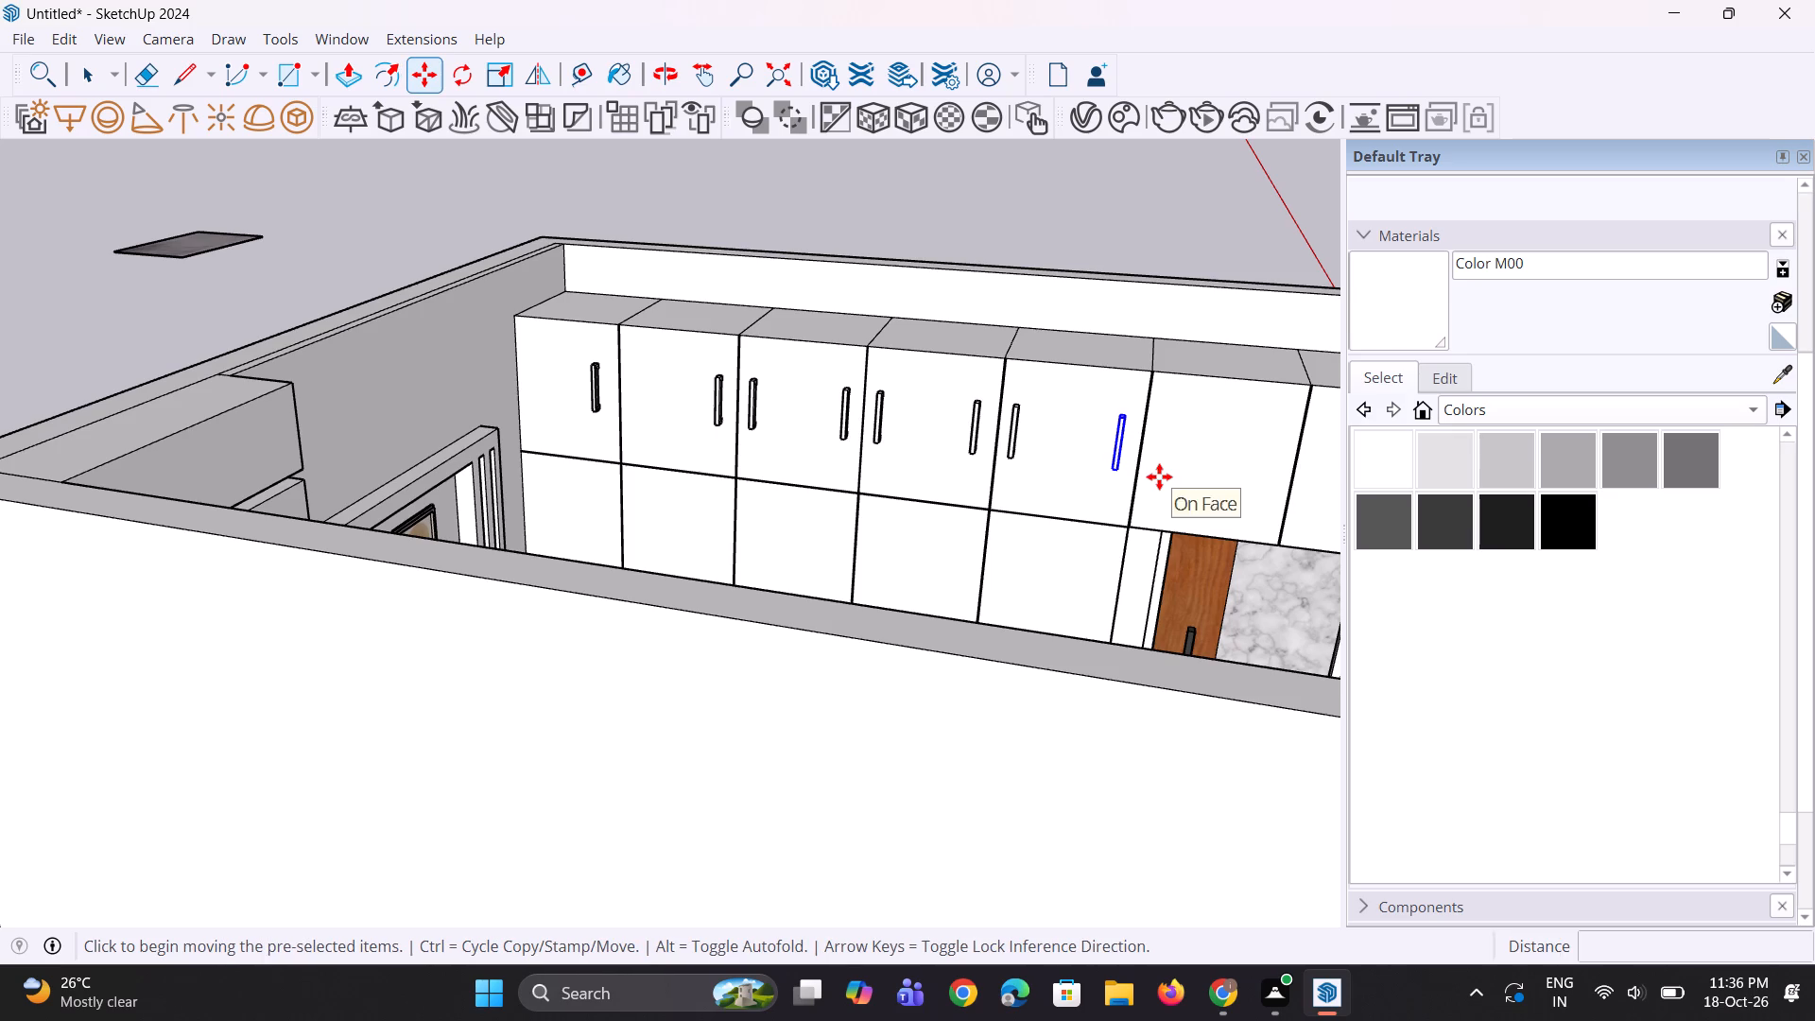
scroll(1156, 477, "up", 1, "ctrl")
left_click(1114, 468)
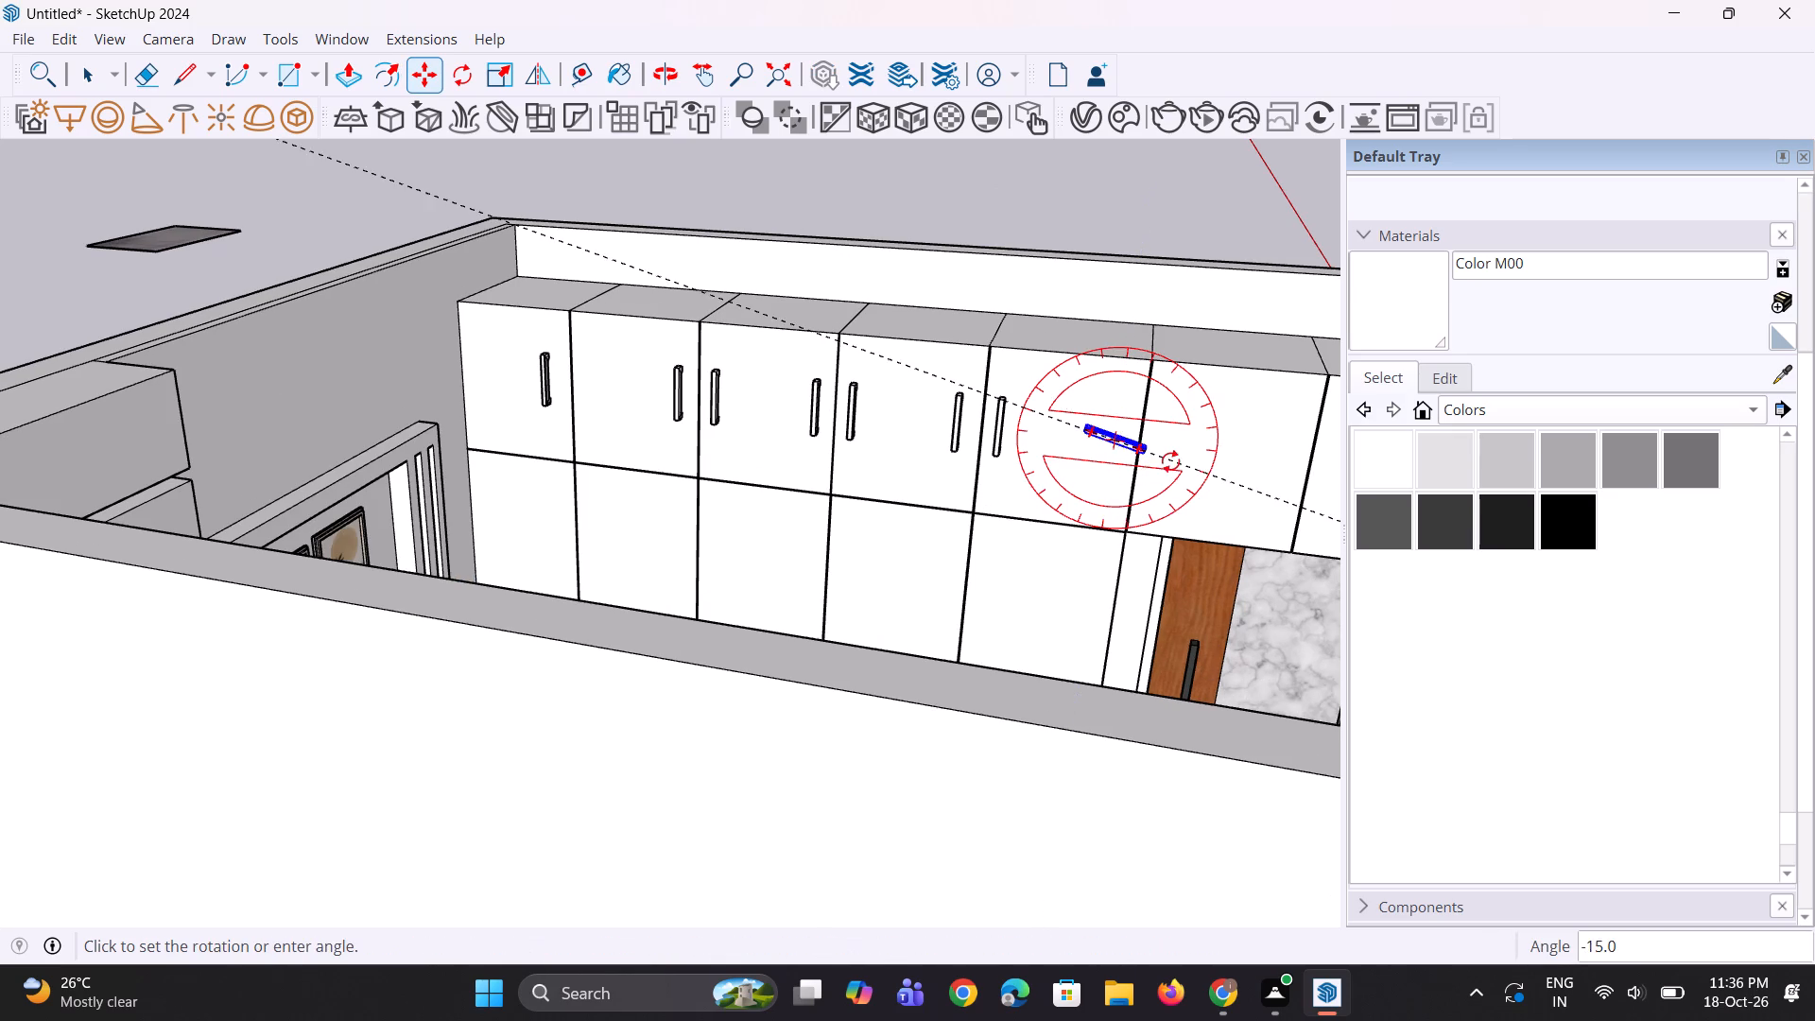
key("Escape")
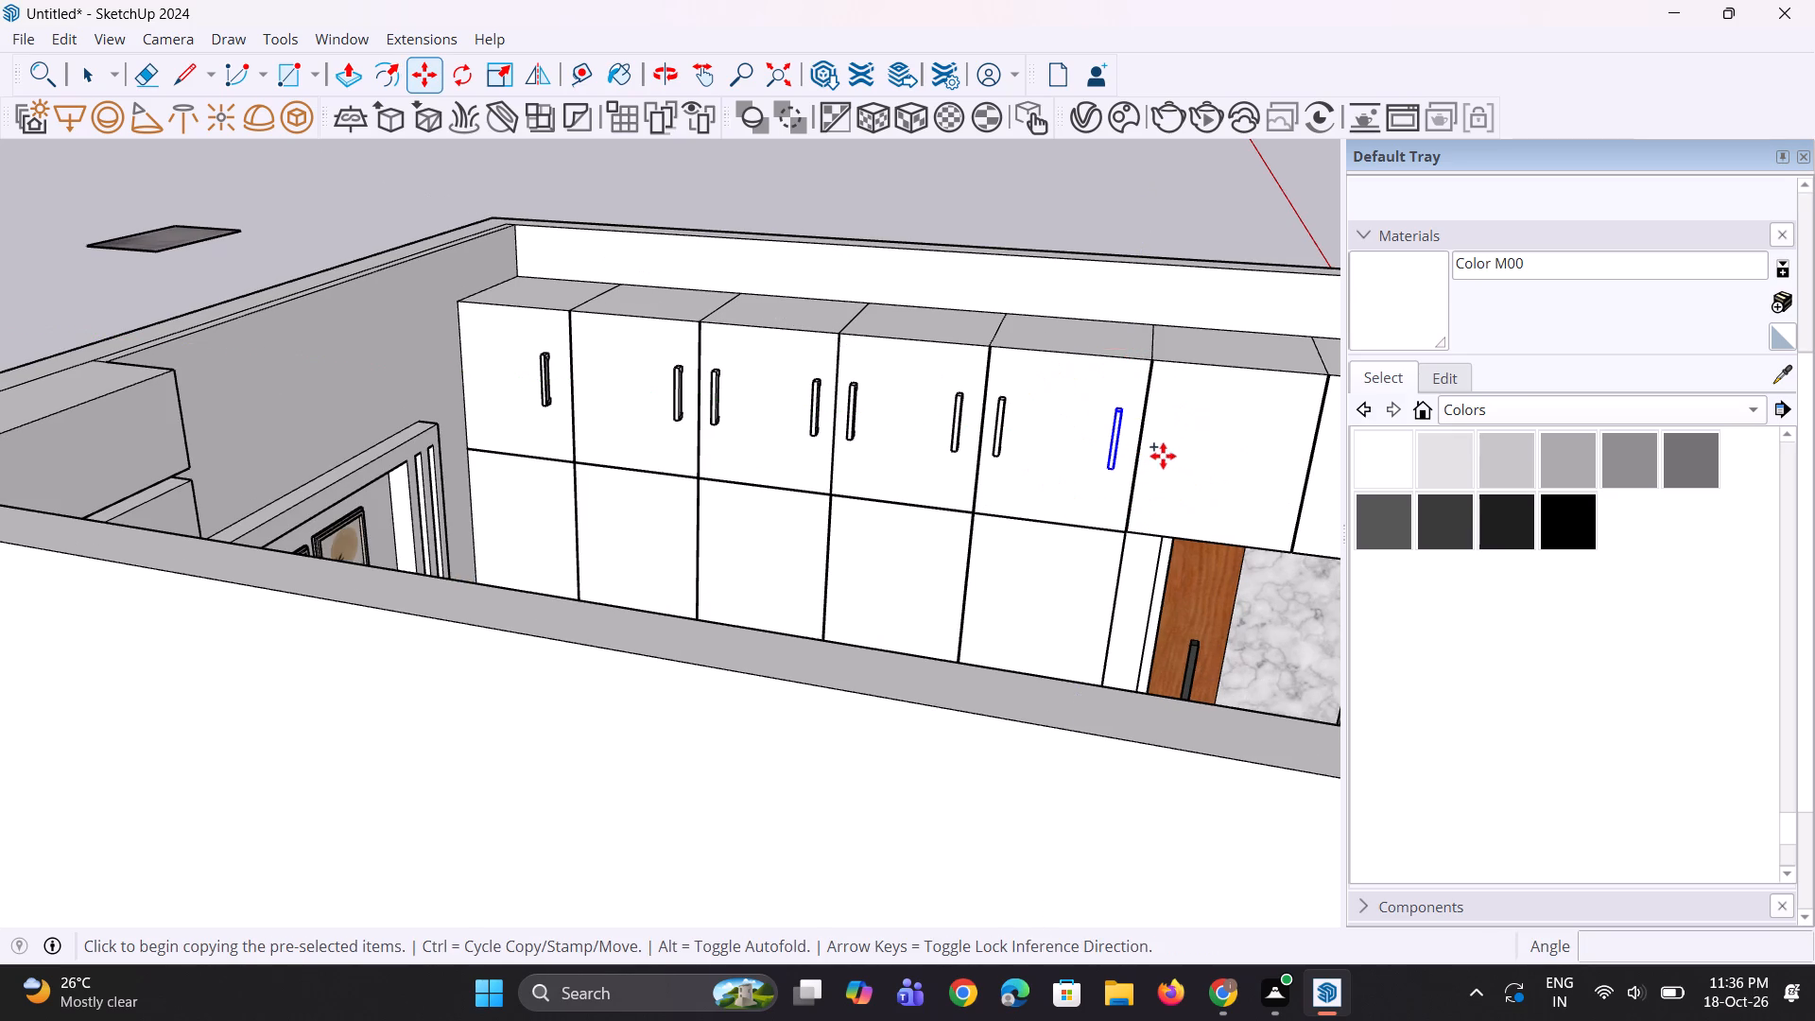
Copy the handle about 10 3/16" onto the sixth upper door, and again about 2' 3 11/16" to that door's far edge.
key("m")
scroll(1157, 458, "up", 1)
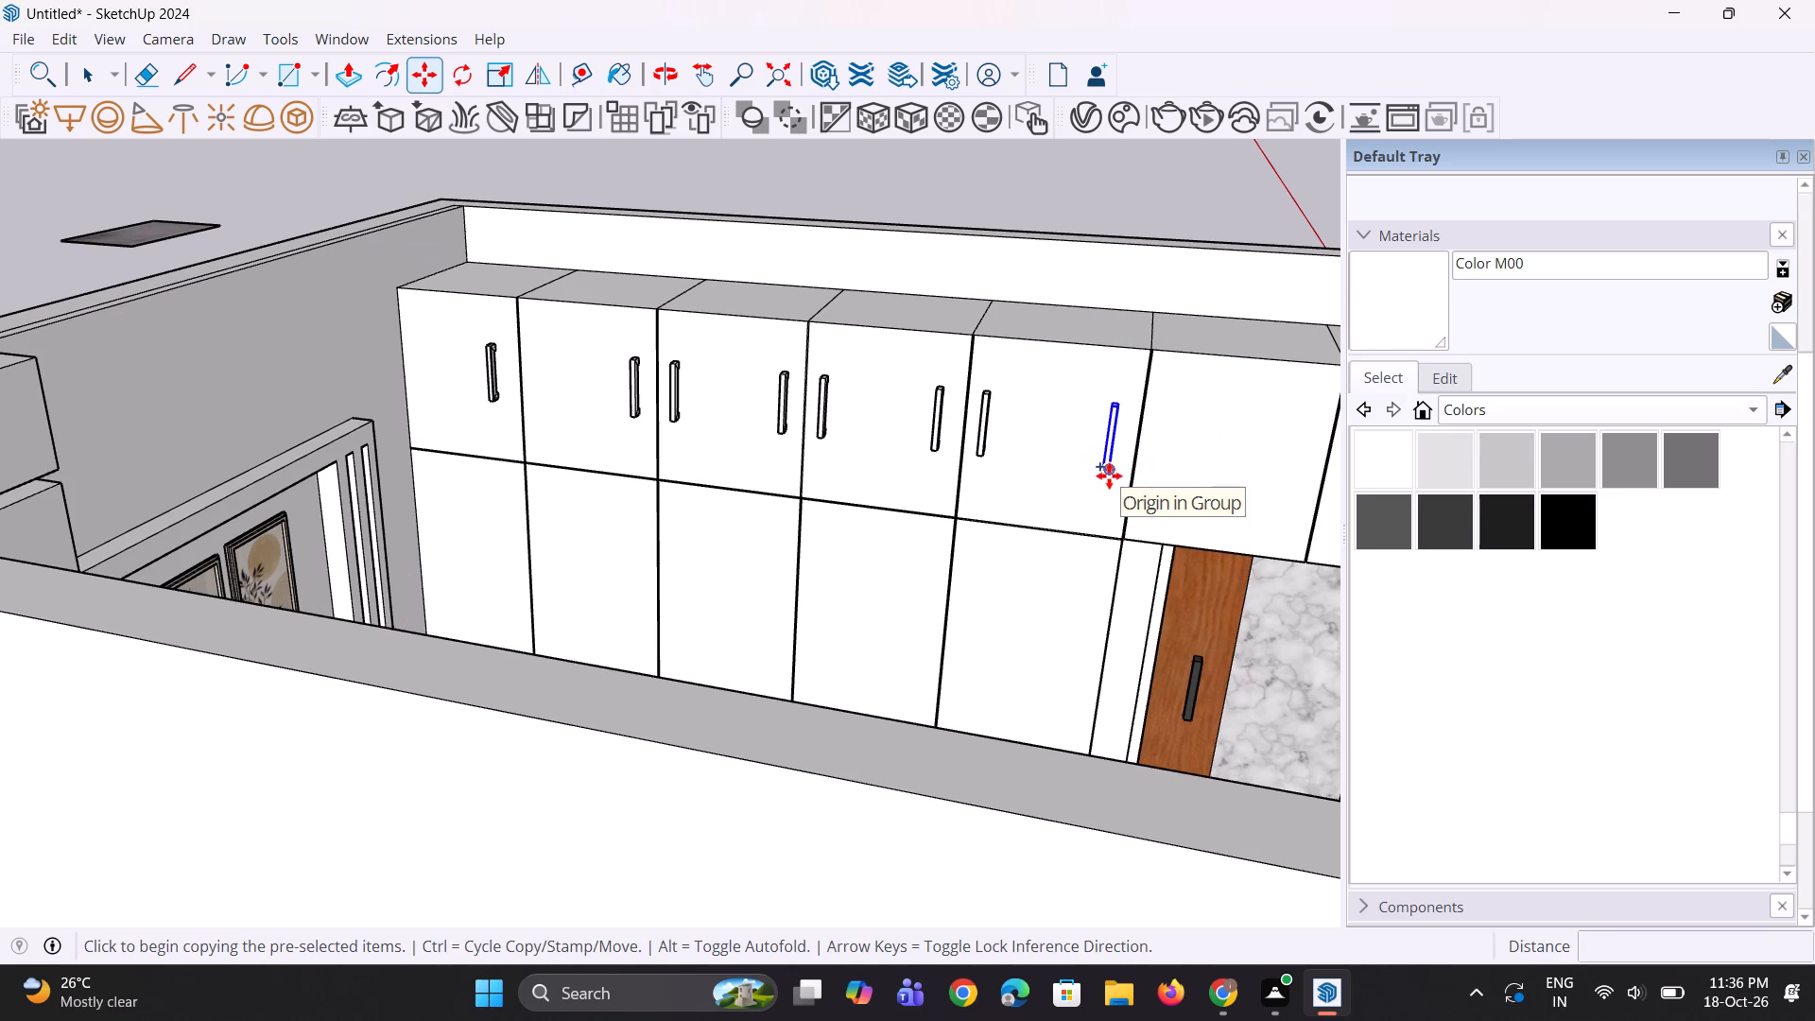
left_click(1109, 476)
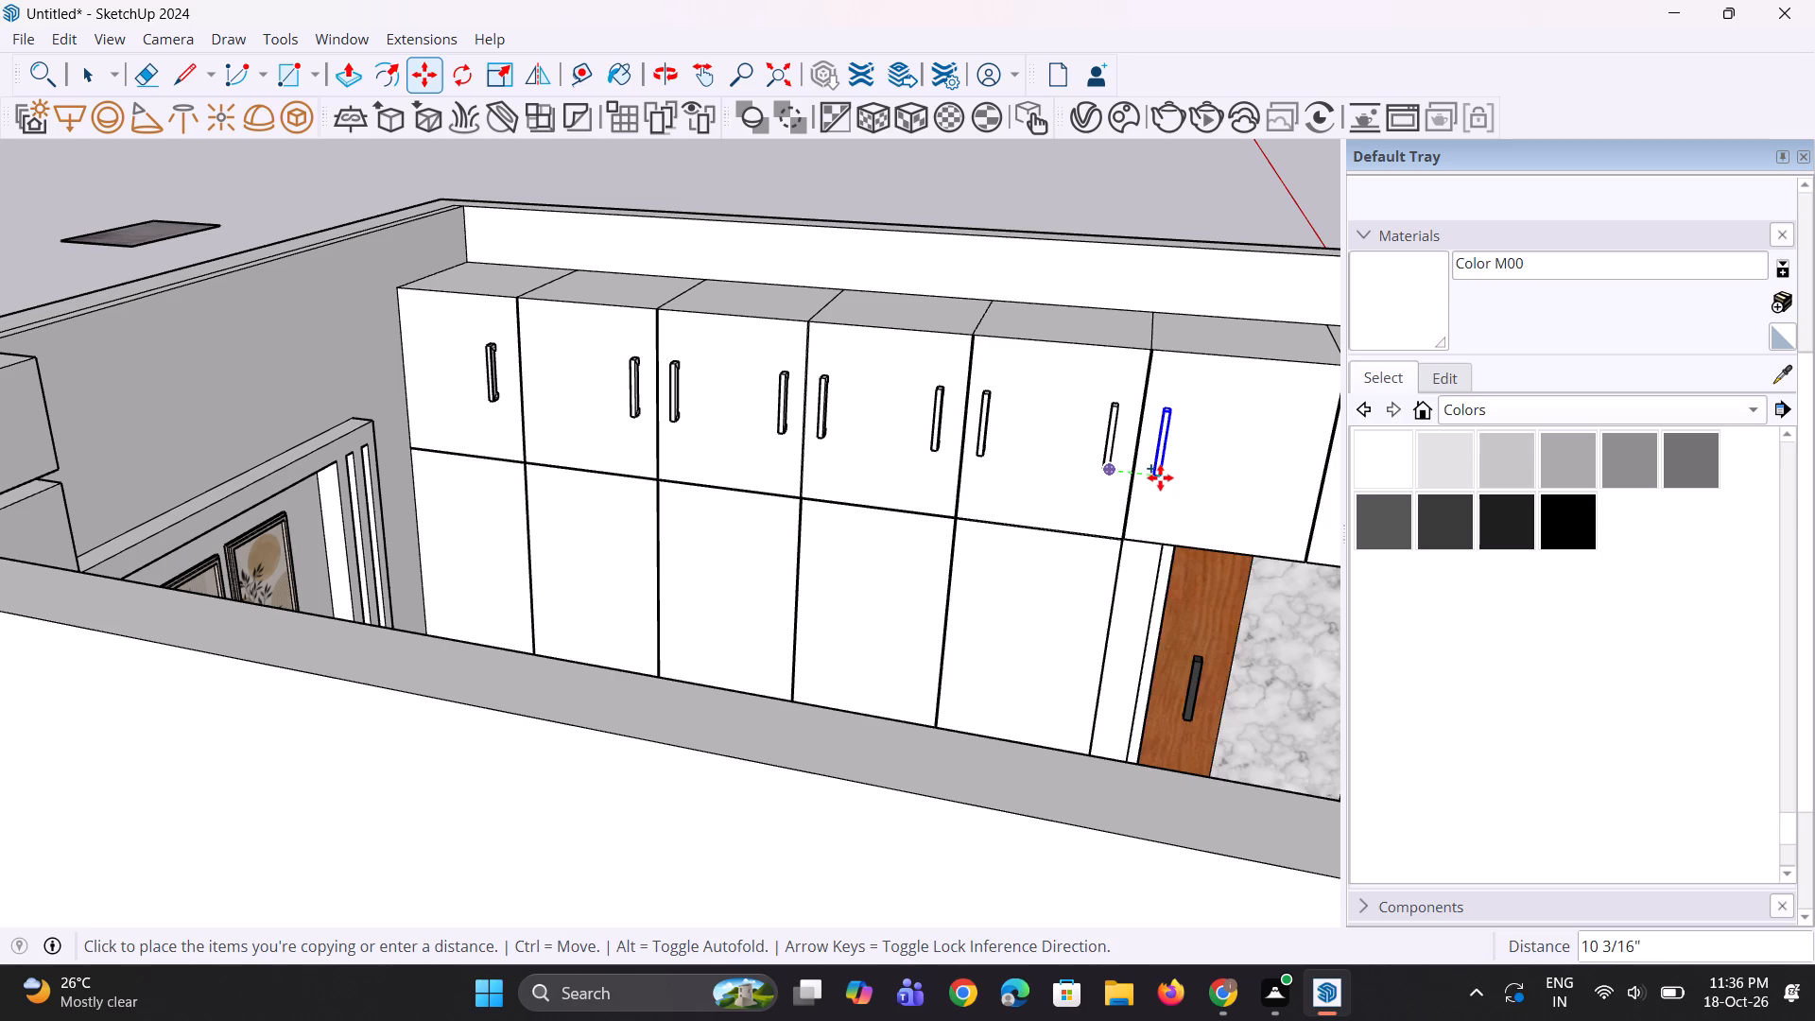
left_click(1160, 477)
scroll(948, 500, "down", 8)
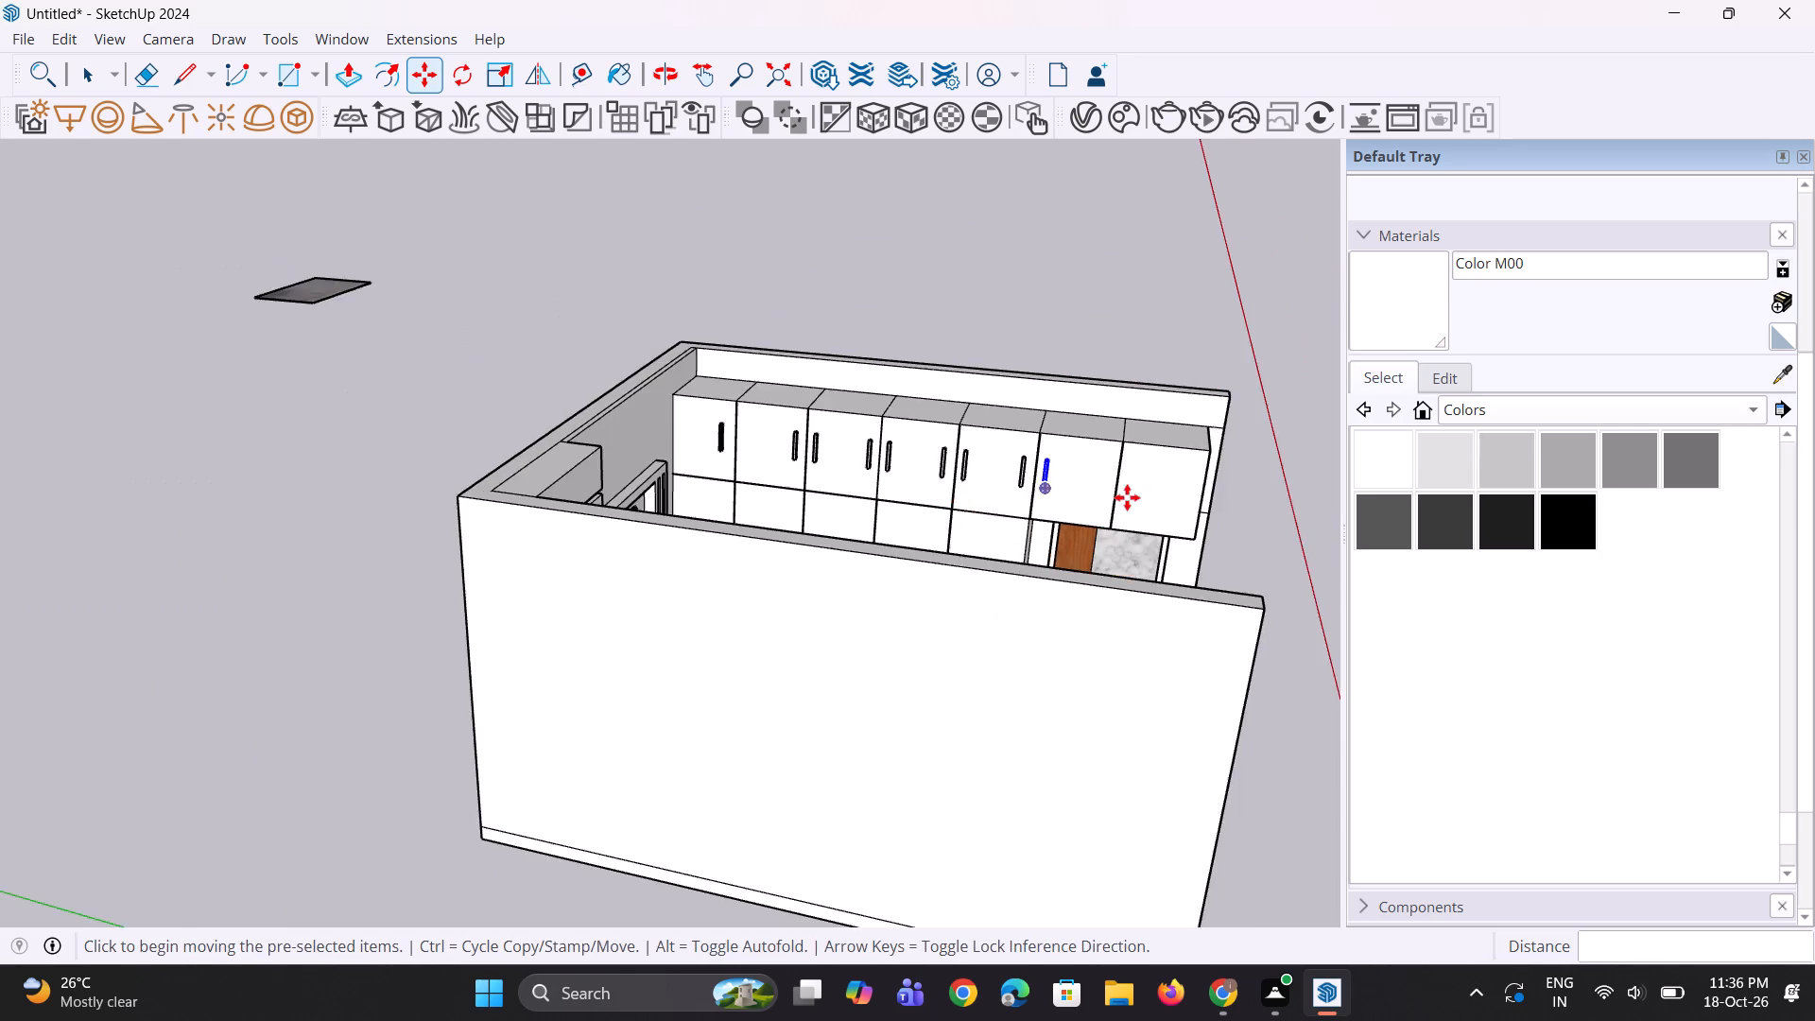
scroll(1127, 497, "up", 6)
key("m")
scroll(1003, 477, "up", 3, "ctrl")
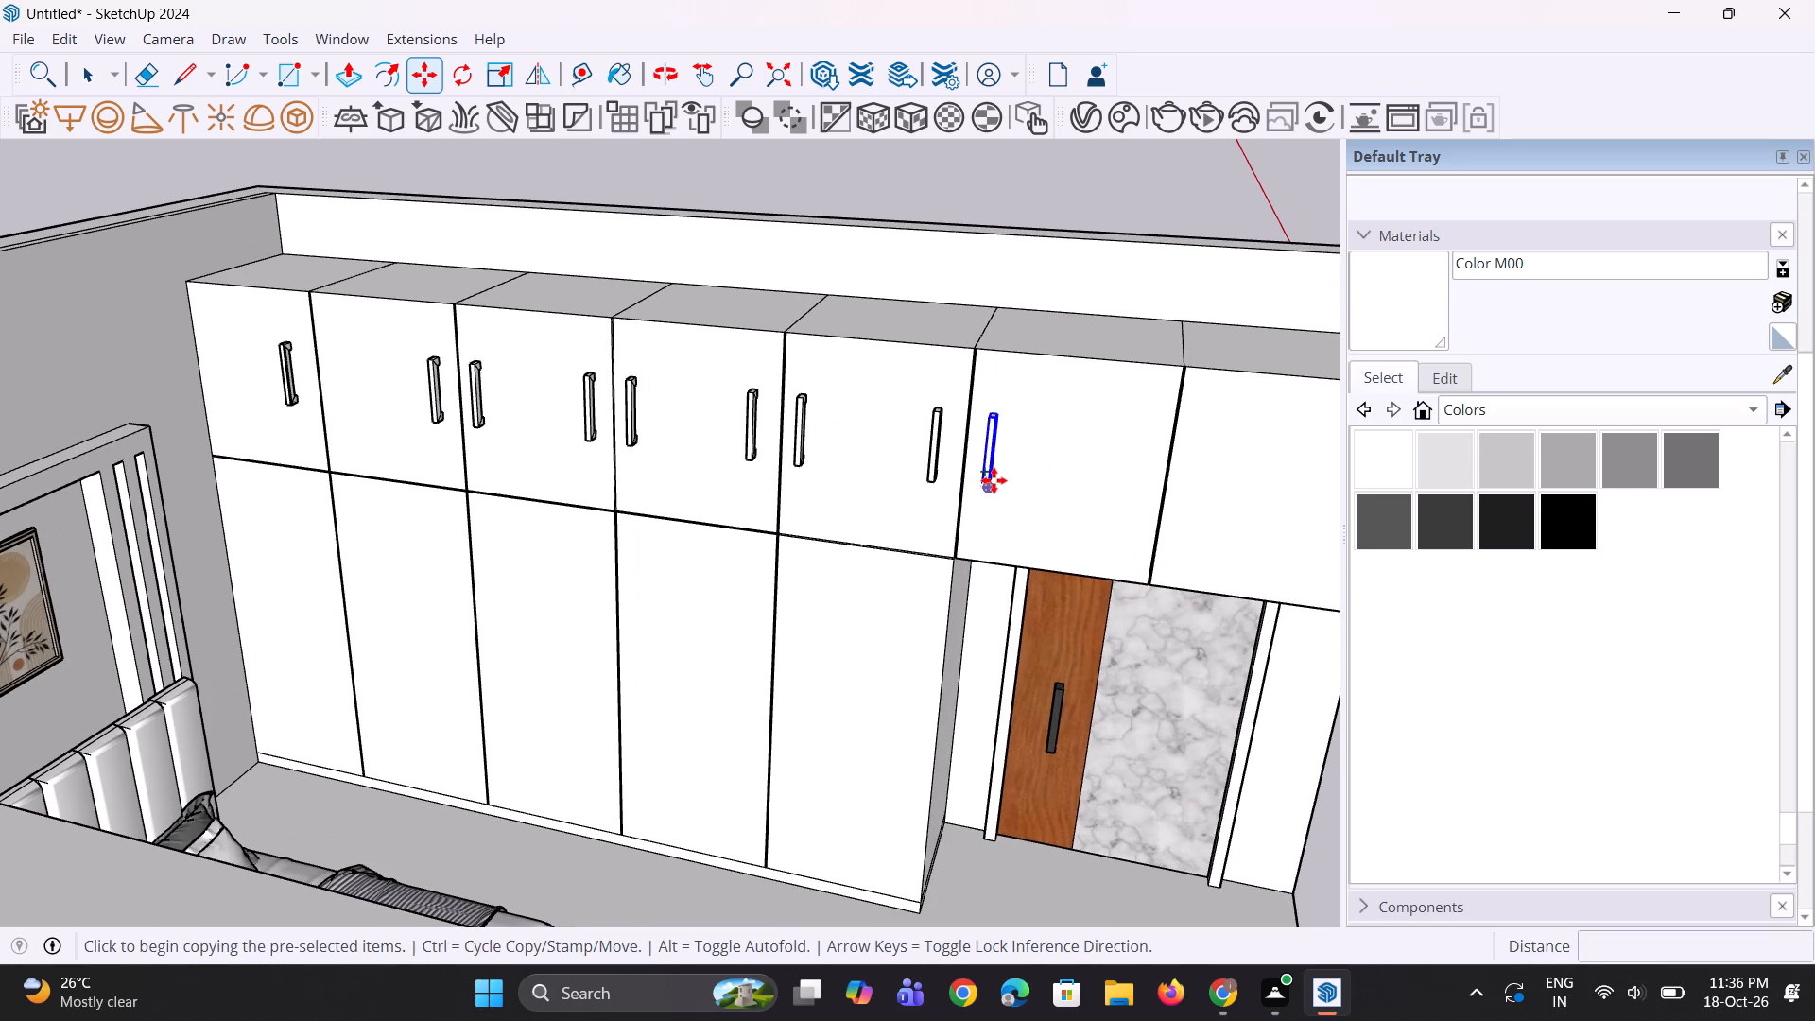
left_click(994, 480)
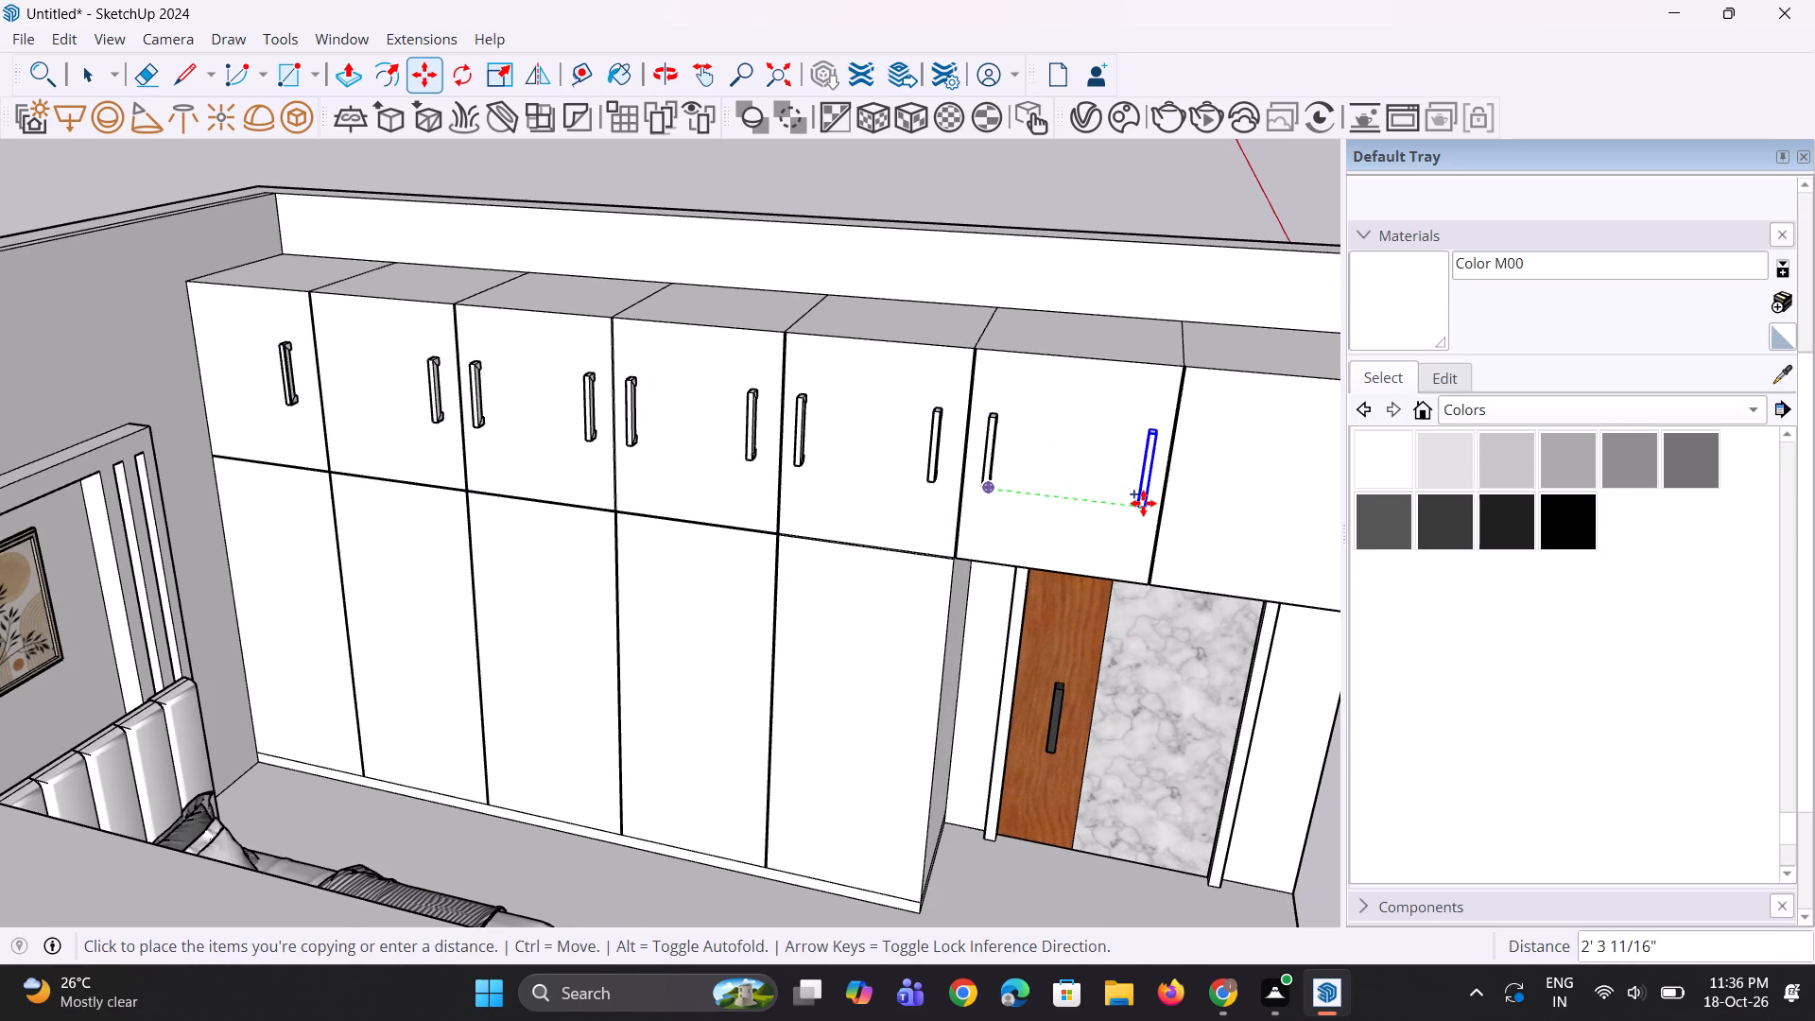
left_click(1142, 503)
Copy the sixth upper door's far-edge handle across the seam onto the seventh upper door.
key("m")
scroll(1122, 503, "down", 3)
scroll(1132, 517, "up", 2)
left_click(1132, 511)
left_click(1189, 511)
scroll(1088, 549, "down", 5)
middle_click_drag(1085, 553, 1002, 493)
key("space")
key("space")
left_click(1138, 305)
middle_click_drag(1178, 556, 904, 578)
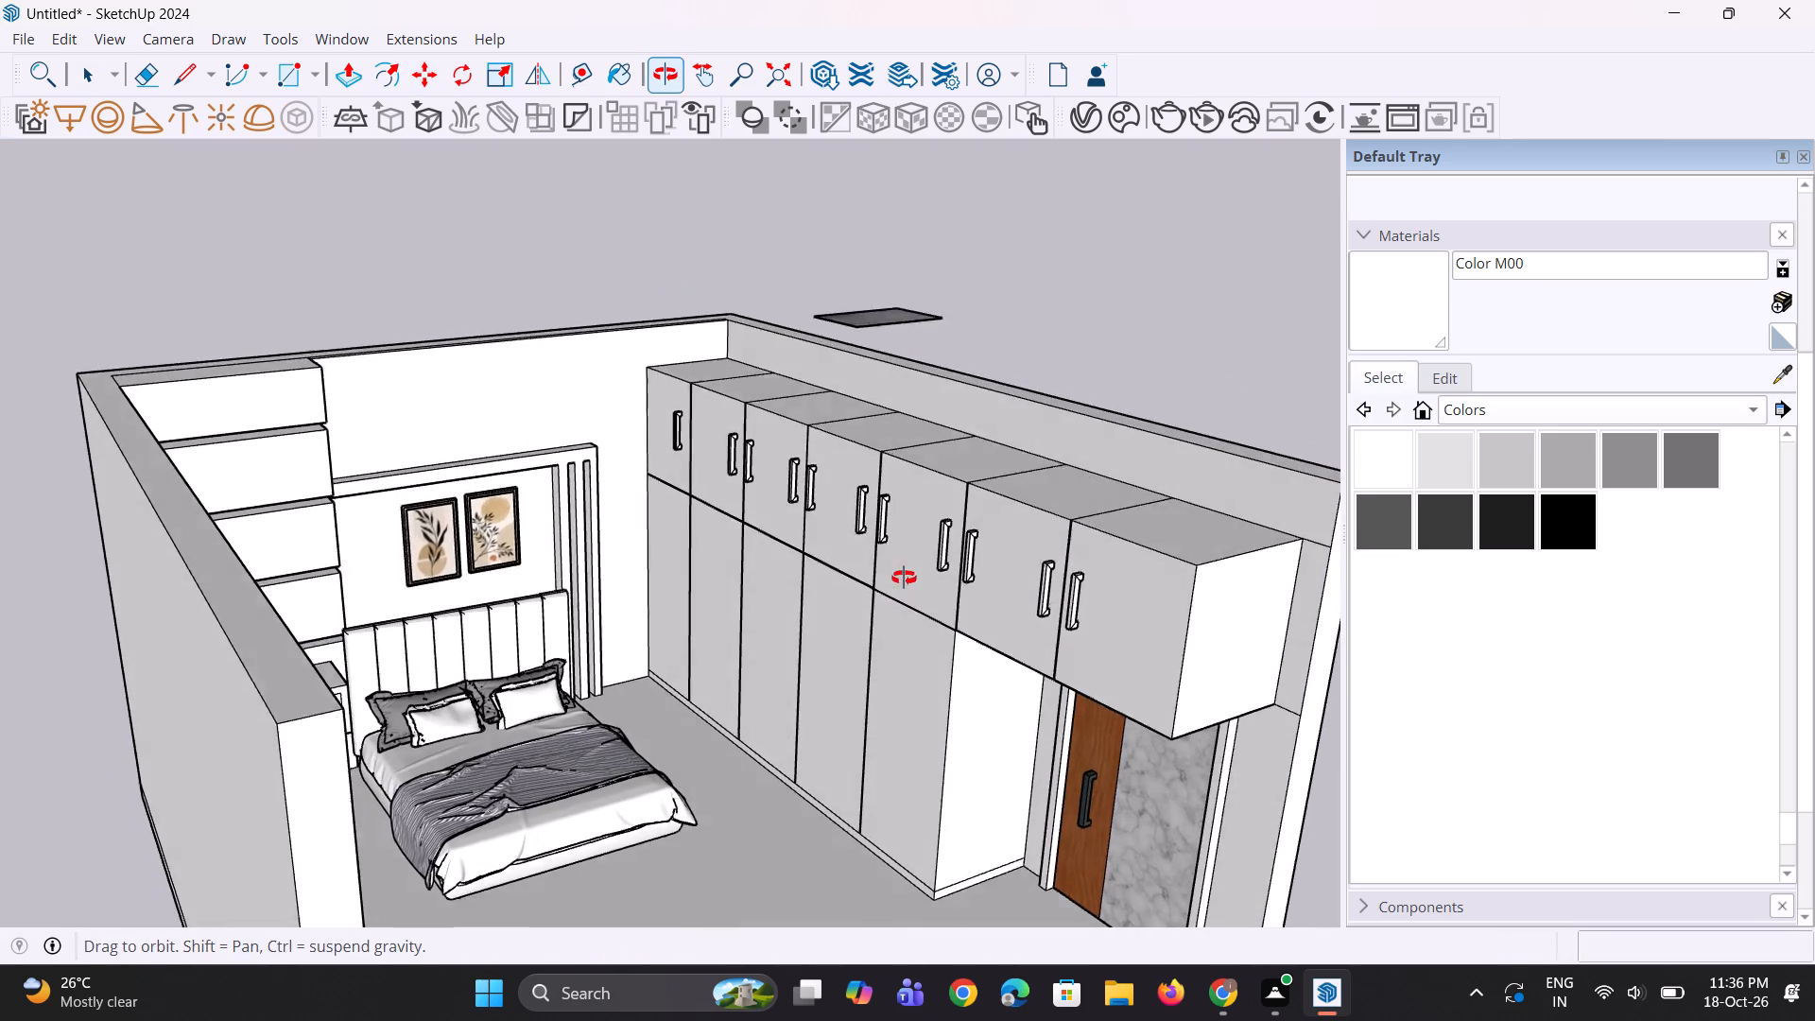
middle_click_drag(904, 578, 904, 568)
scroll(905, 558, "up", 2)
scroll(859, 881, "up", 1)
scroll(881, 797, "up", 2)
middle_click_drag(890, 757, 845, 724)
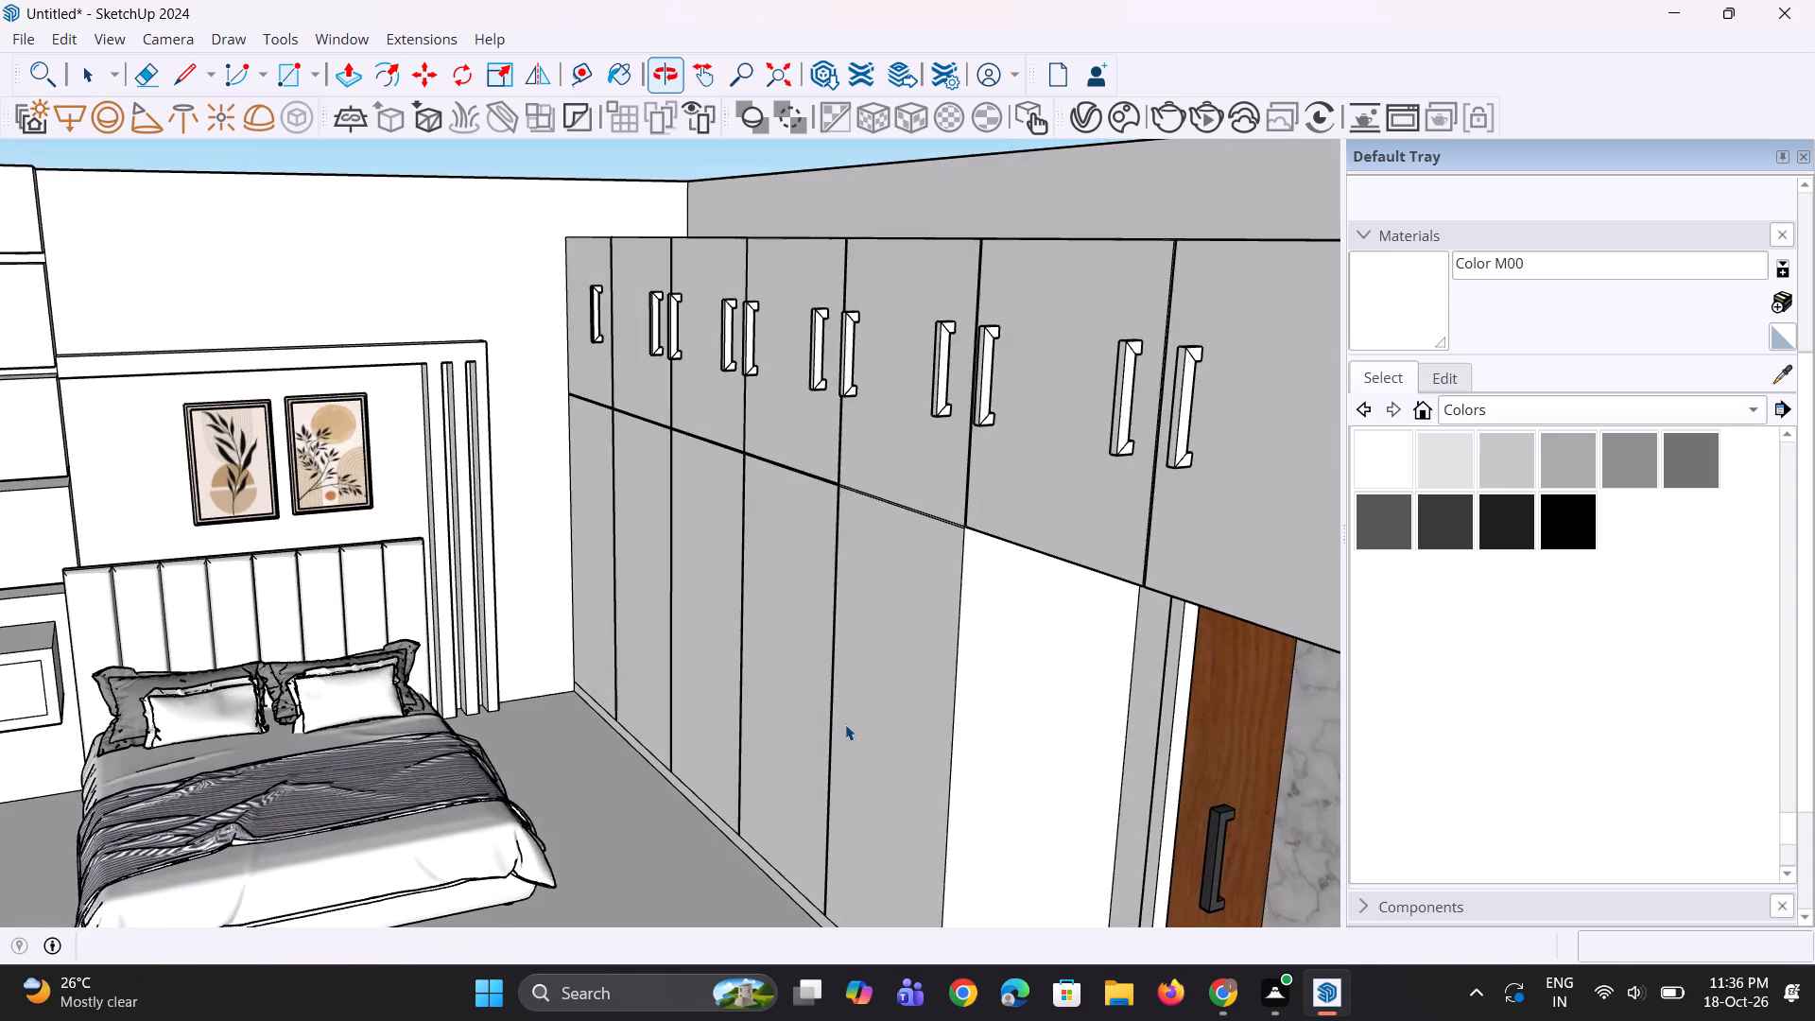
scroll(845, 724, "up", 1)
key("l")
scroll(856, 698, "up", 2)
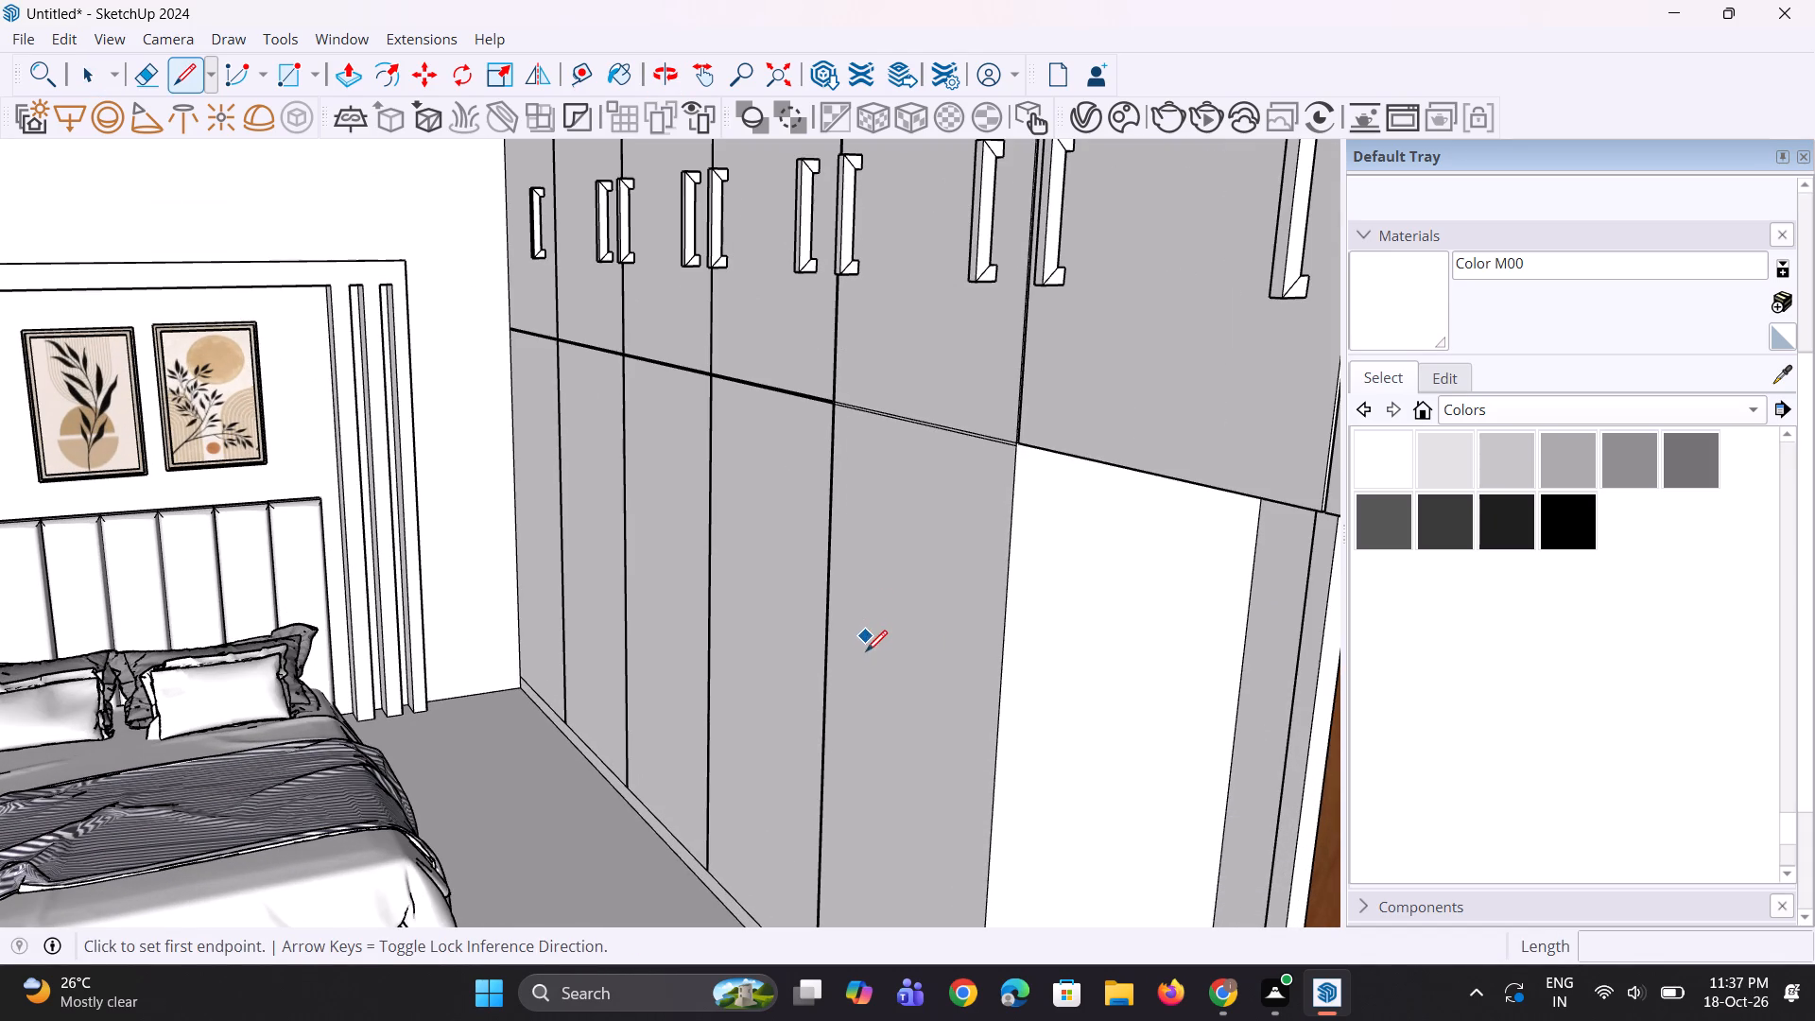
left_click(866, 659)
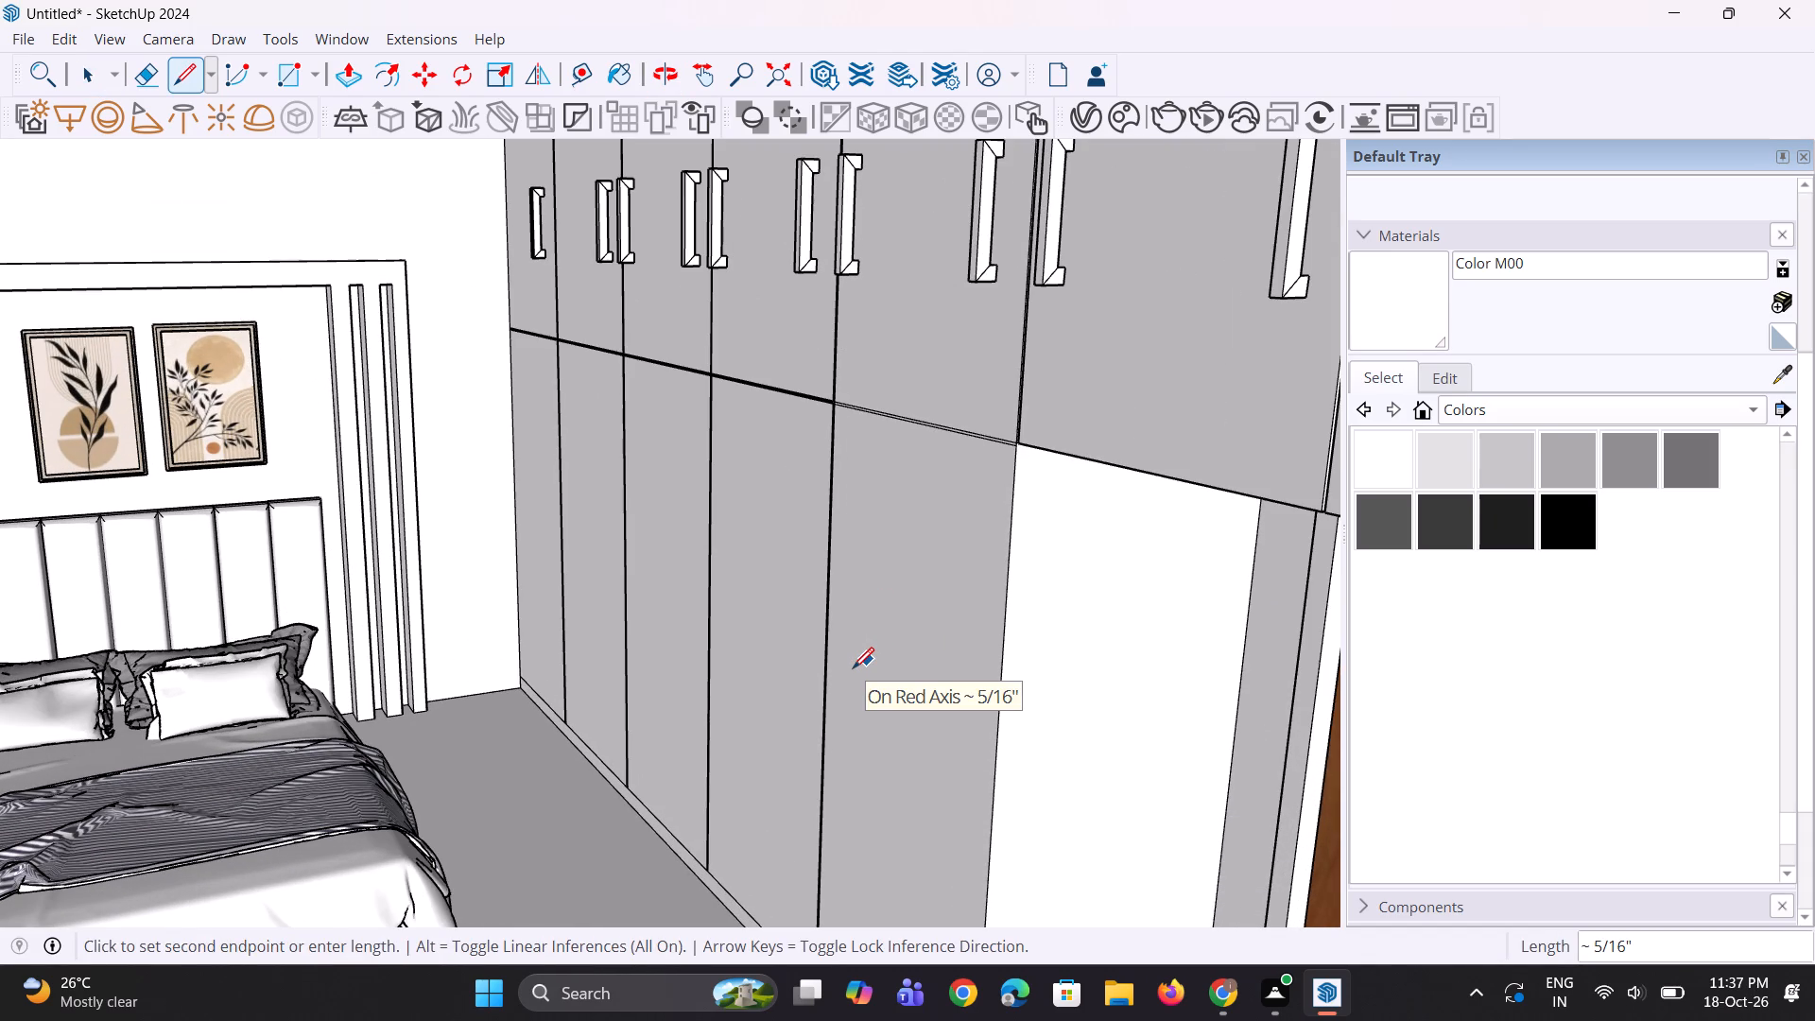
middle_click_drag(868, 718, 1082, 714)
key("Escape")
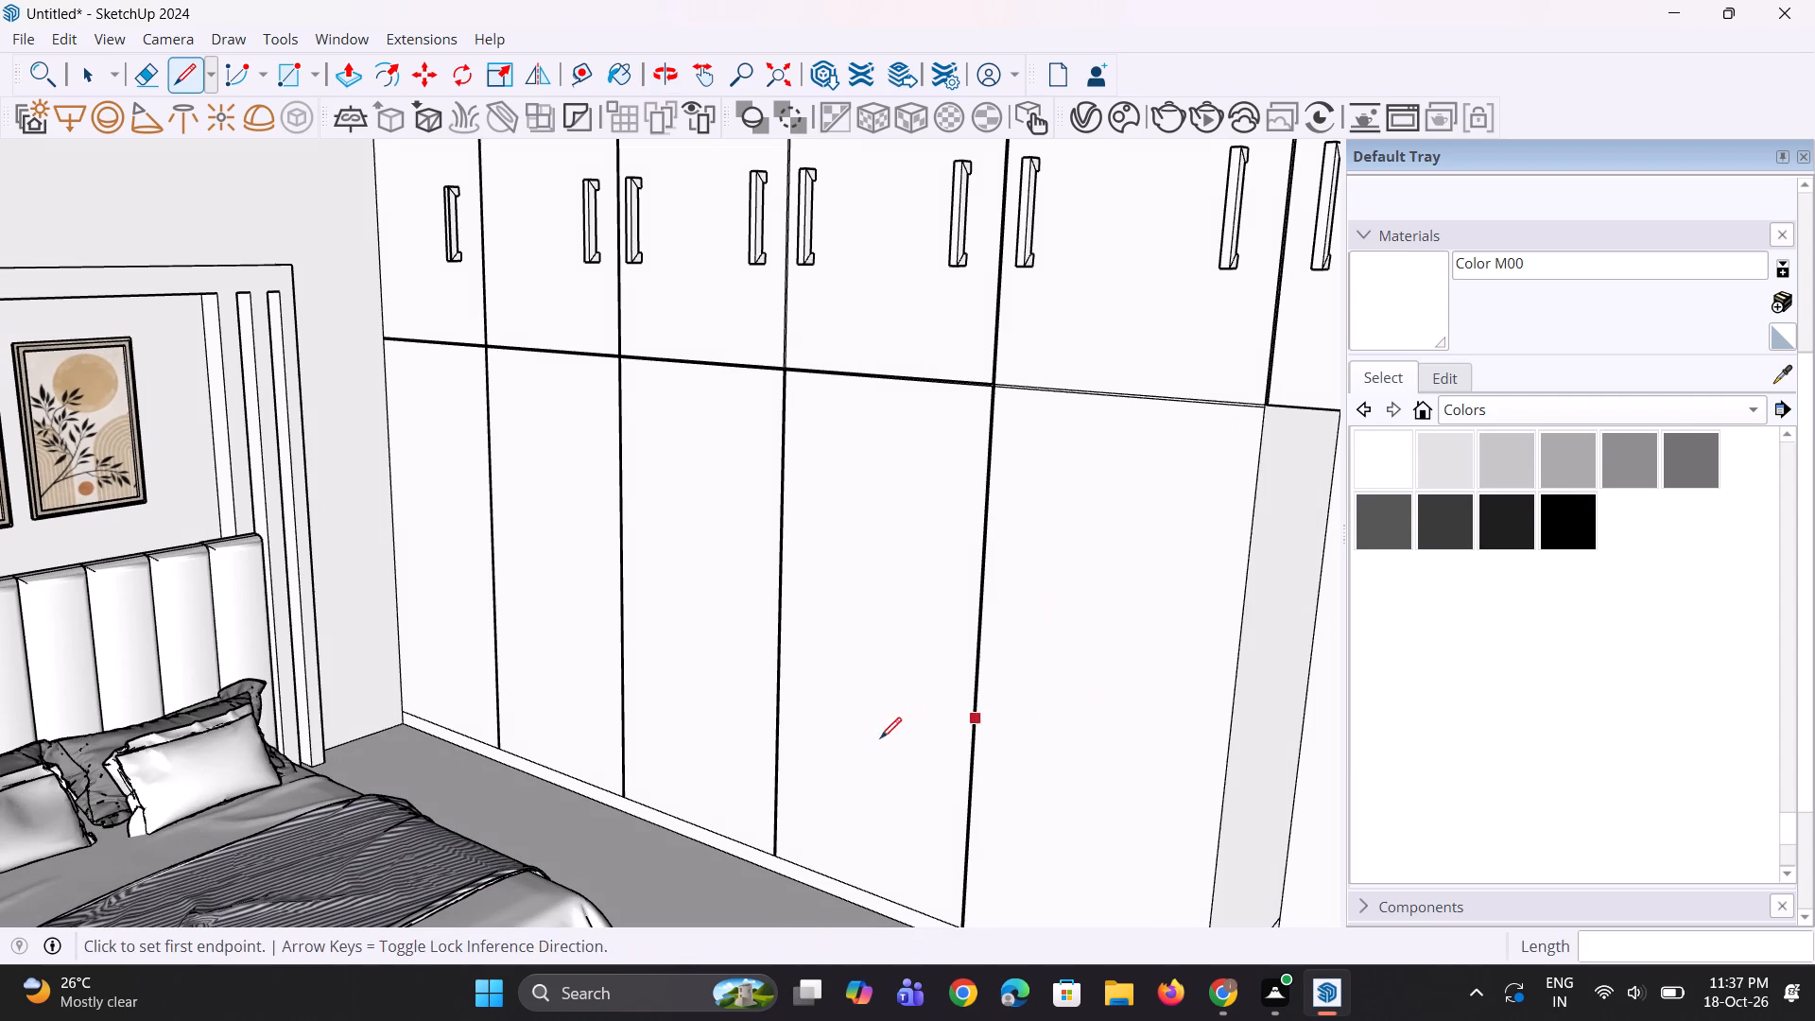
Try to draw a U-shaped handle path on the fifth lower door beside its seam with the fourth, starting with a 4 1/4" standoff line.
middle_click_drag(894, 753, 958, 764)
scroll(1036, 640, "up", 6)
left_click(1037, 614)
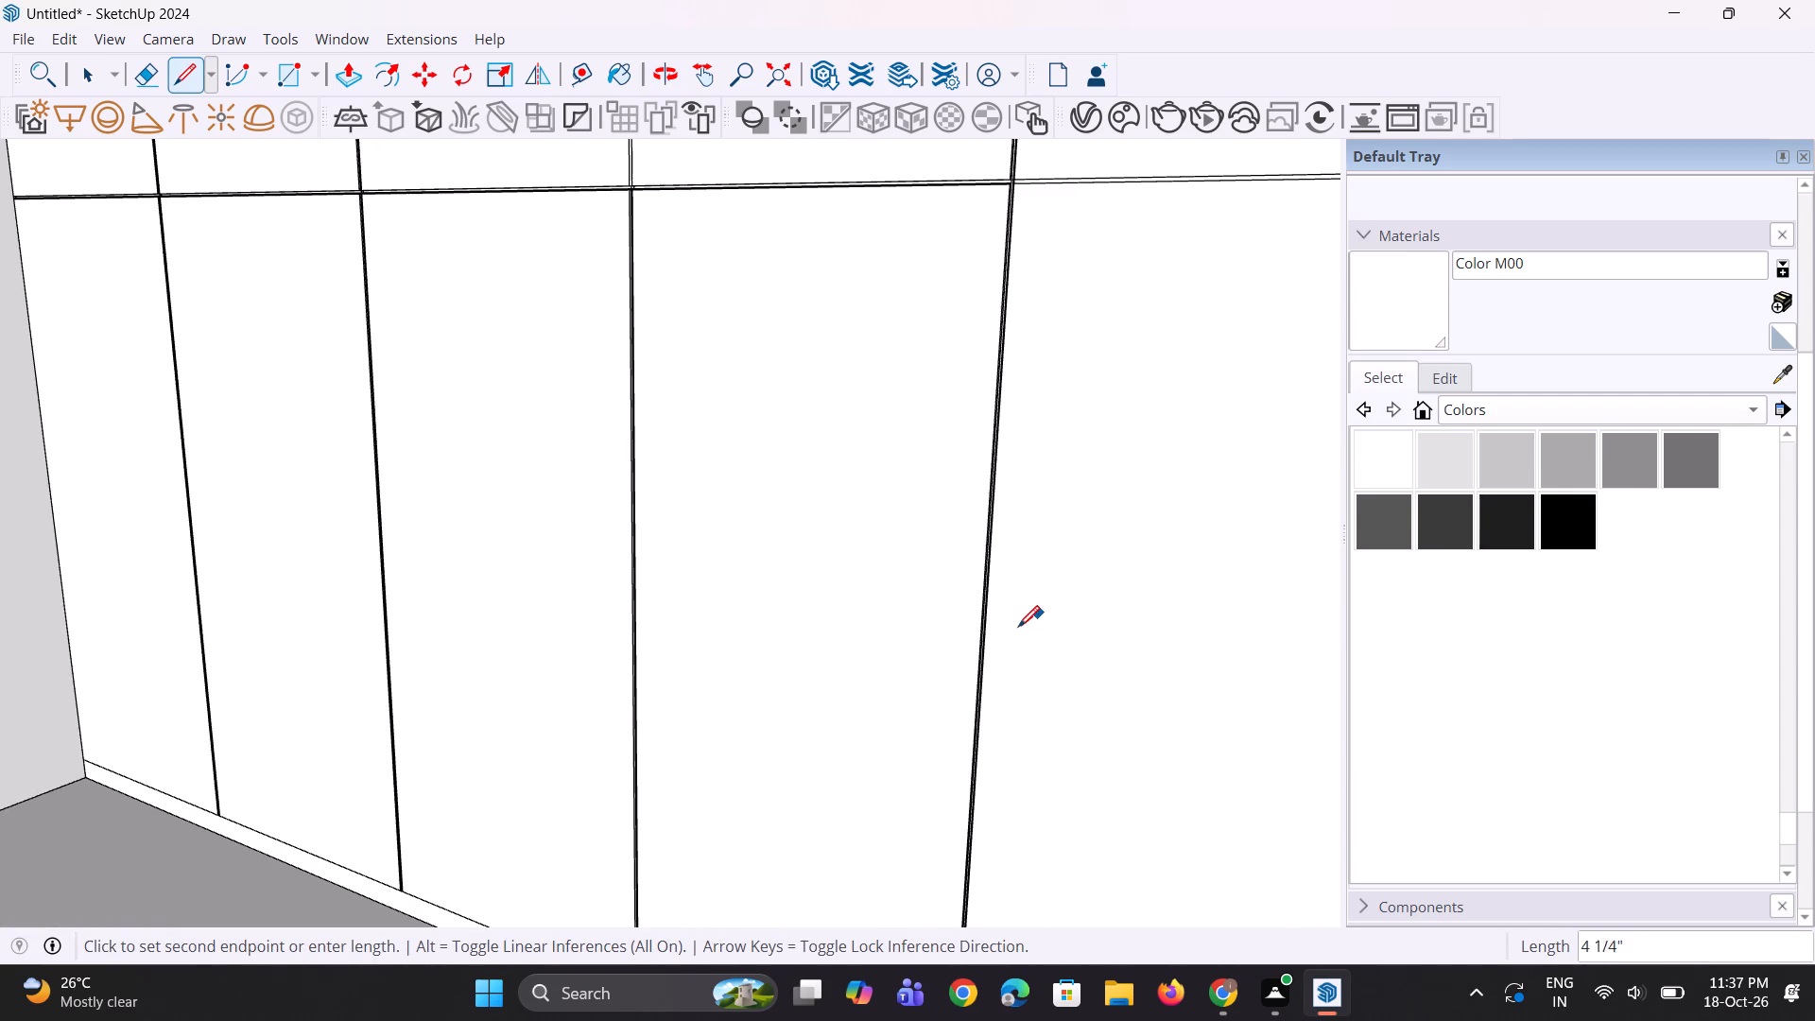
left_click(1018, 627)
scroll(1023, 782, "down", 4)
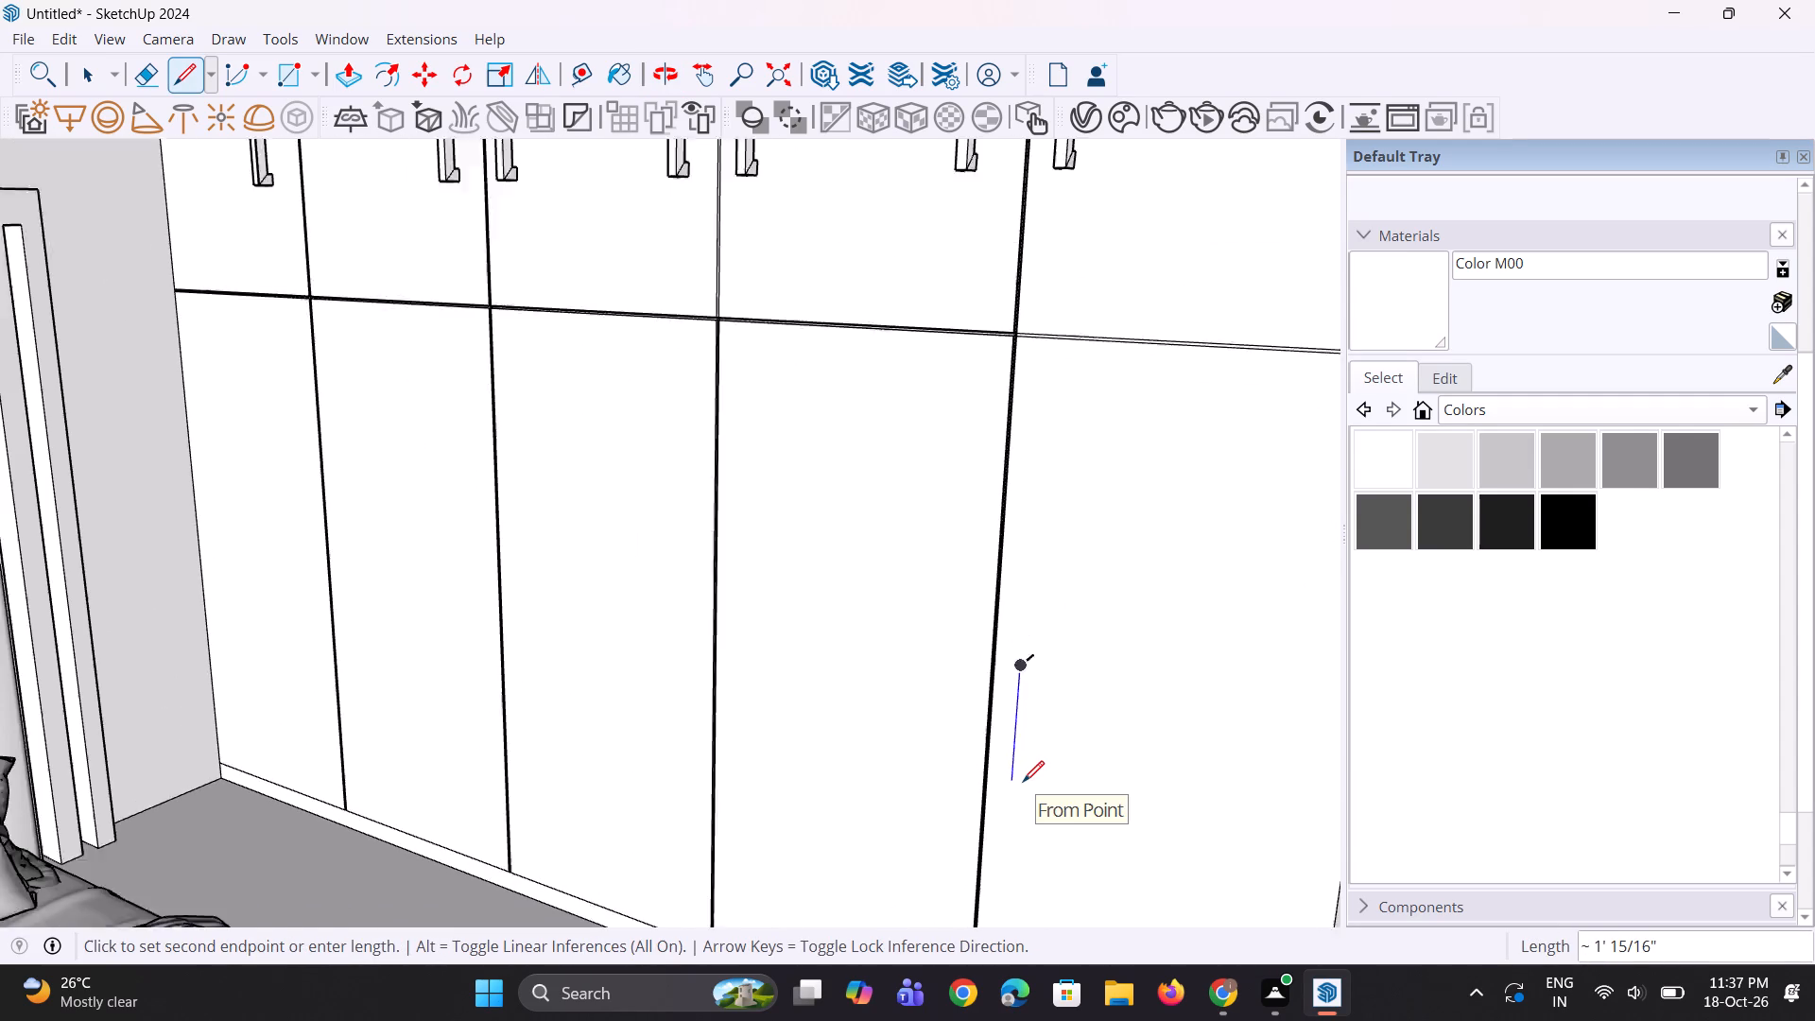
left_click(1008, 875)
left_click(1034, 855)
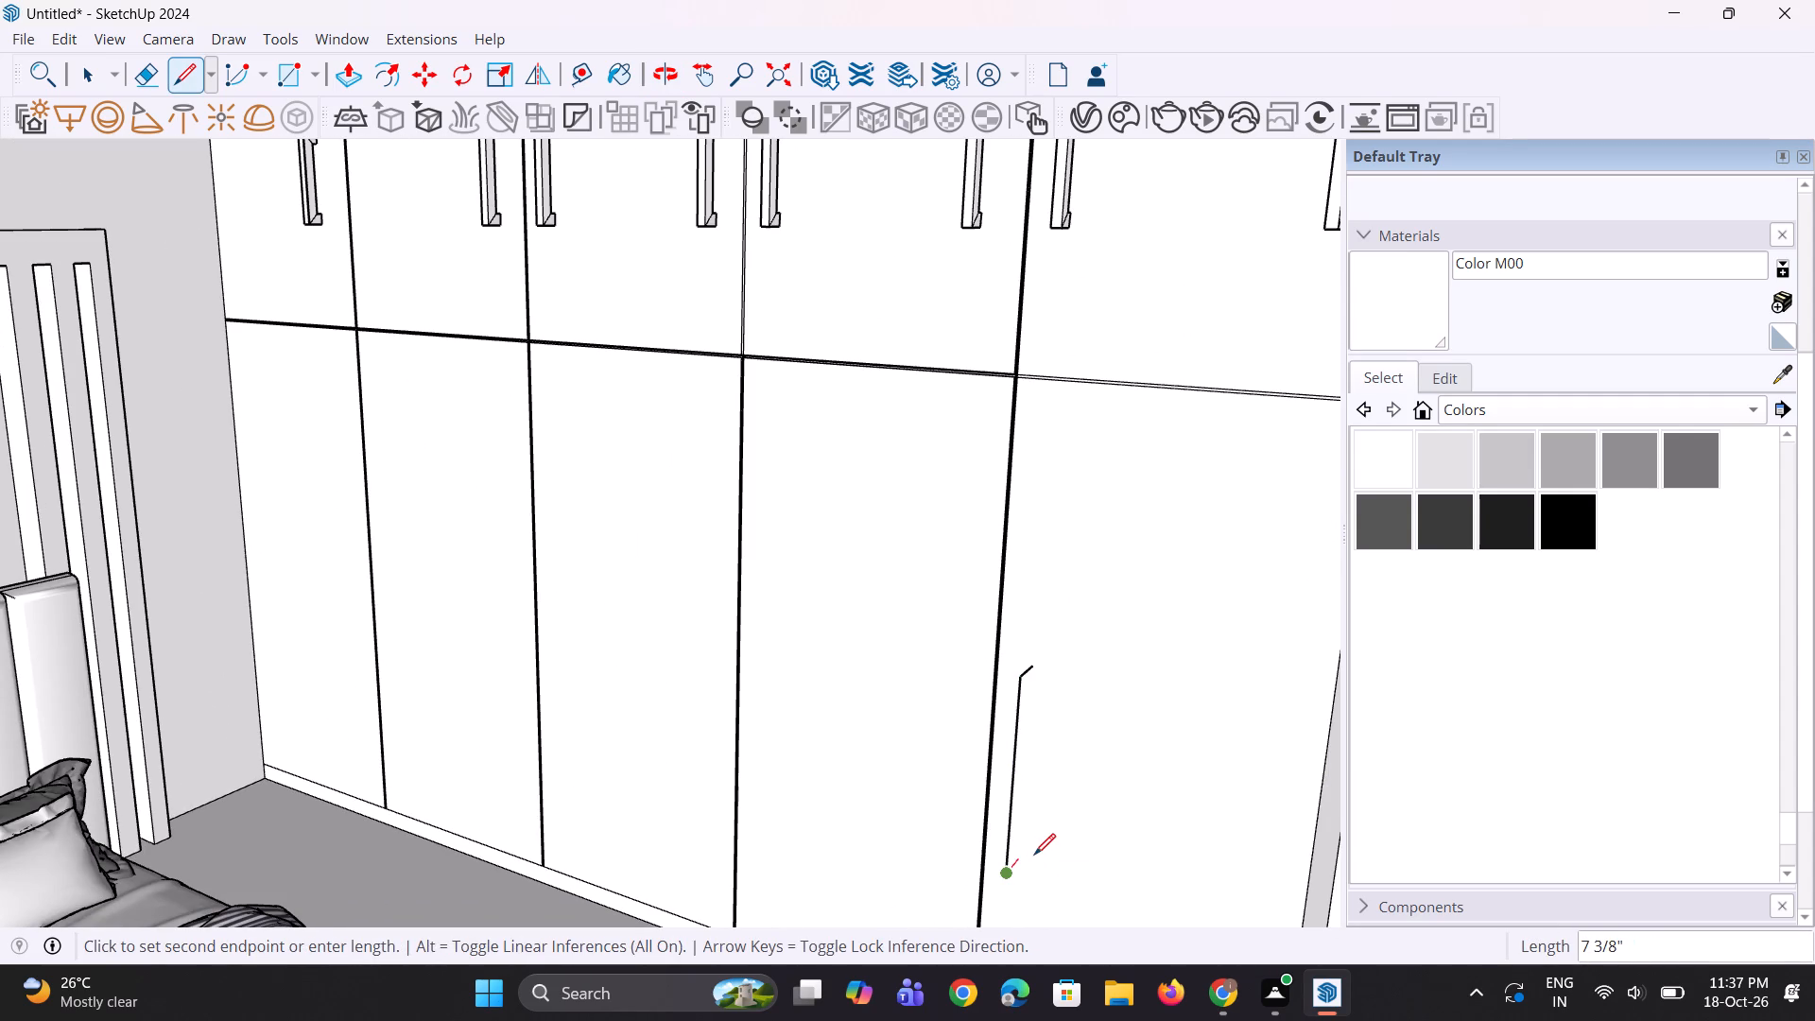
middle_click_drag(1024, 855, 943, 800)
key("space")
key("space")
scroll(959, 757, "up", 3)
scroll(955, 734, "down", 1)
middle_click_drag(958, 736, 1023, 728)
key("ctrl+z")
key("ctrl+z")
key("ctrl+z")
Draw a U-shaped handle path on the fifth lower door beside the fourth-door seam: 4 3/16" end lines and a vertical about 1' 10" long.
scroll(1039, 720, "up", 1)
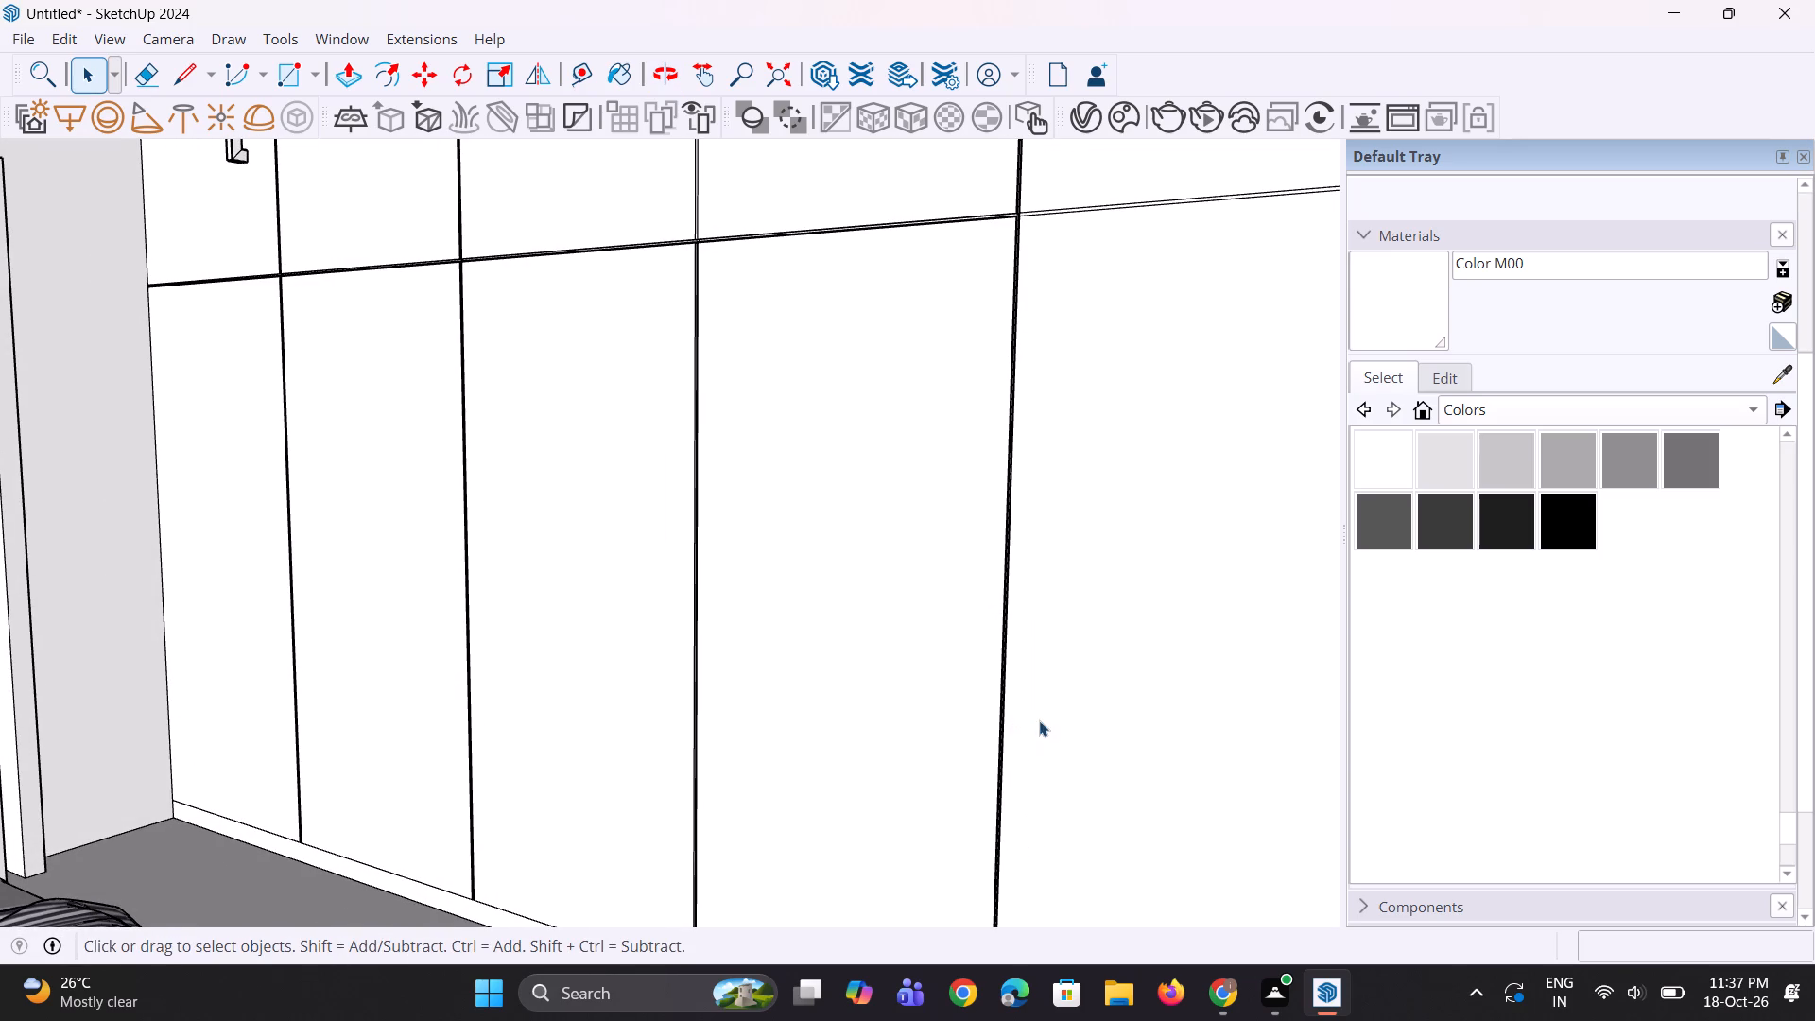
middle_click_drag(1039, 720, 975, 723)
key("l")
scroll(988, 623, "up", 1)
left_click(991, 615)
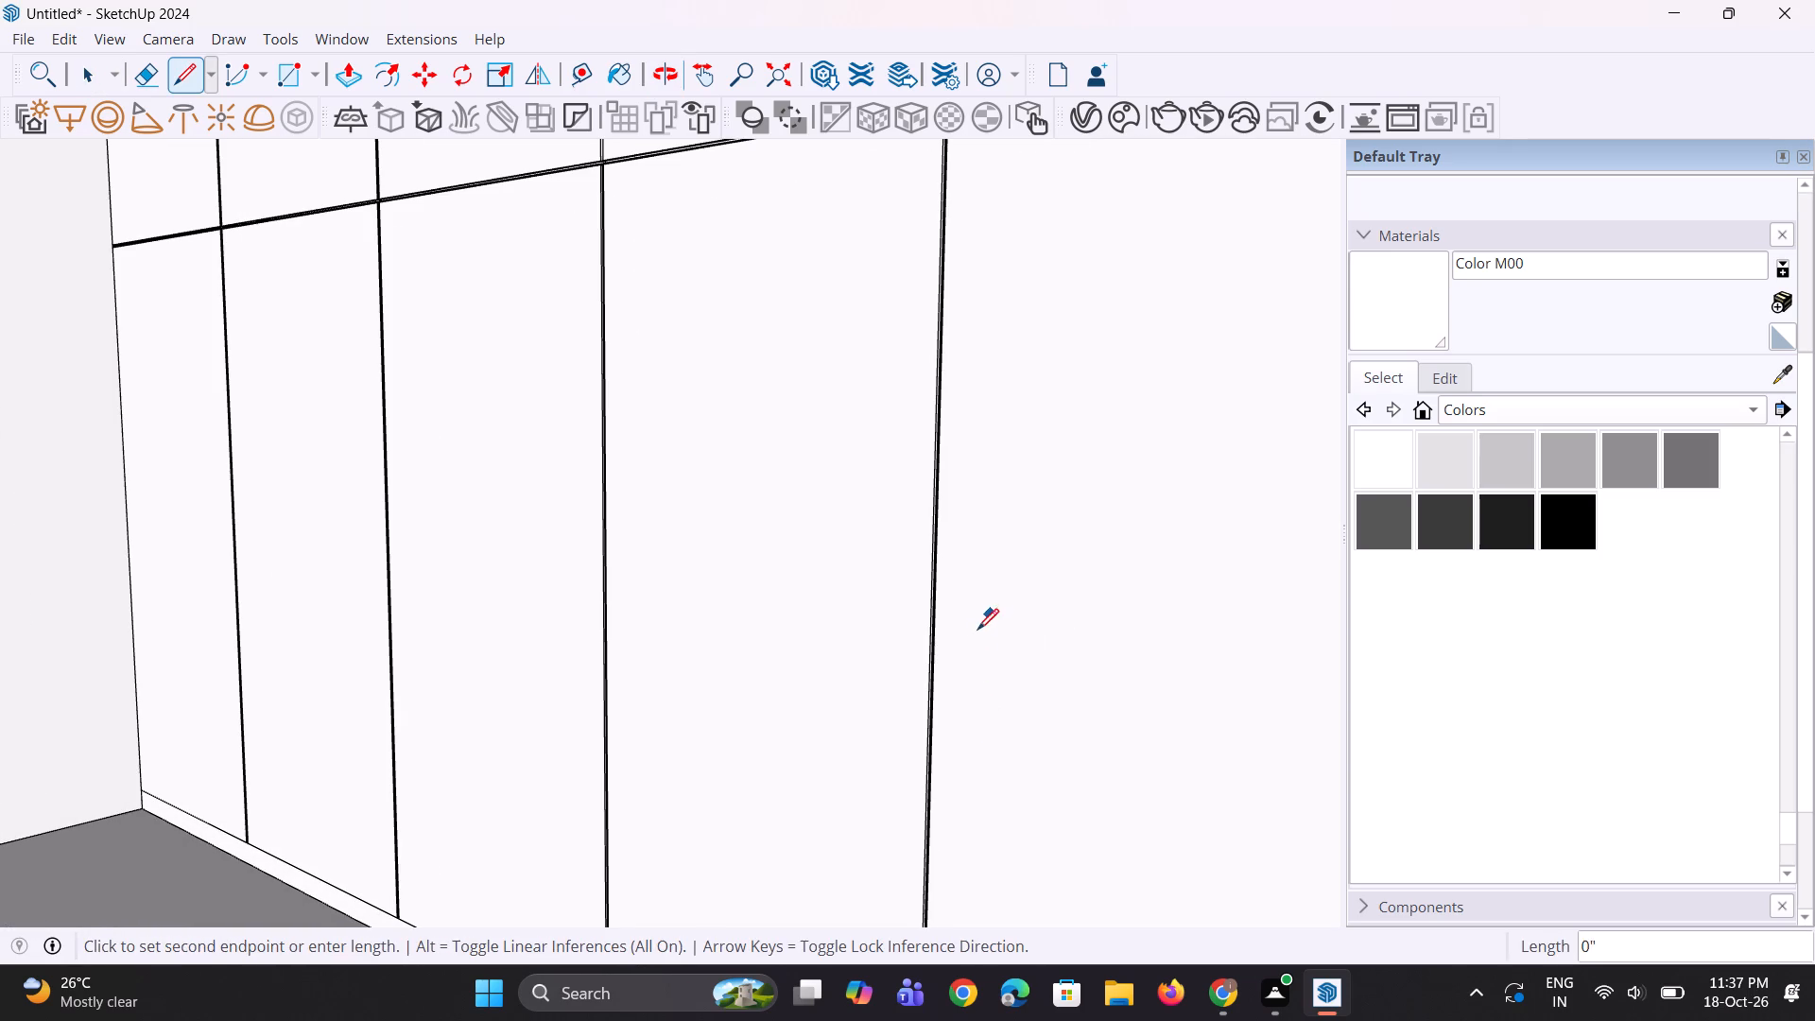
left_click(963, 629)
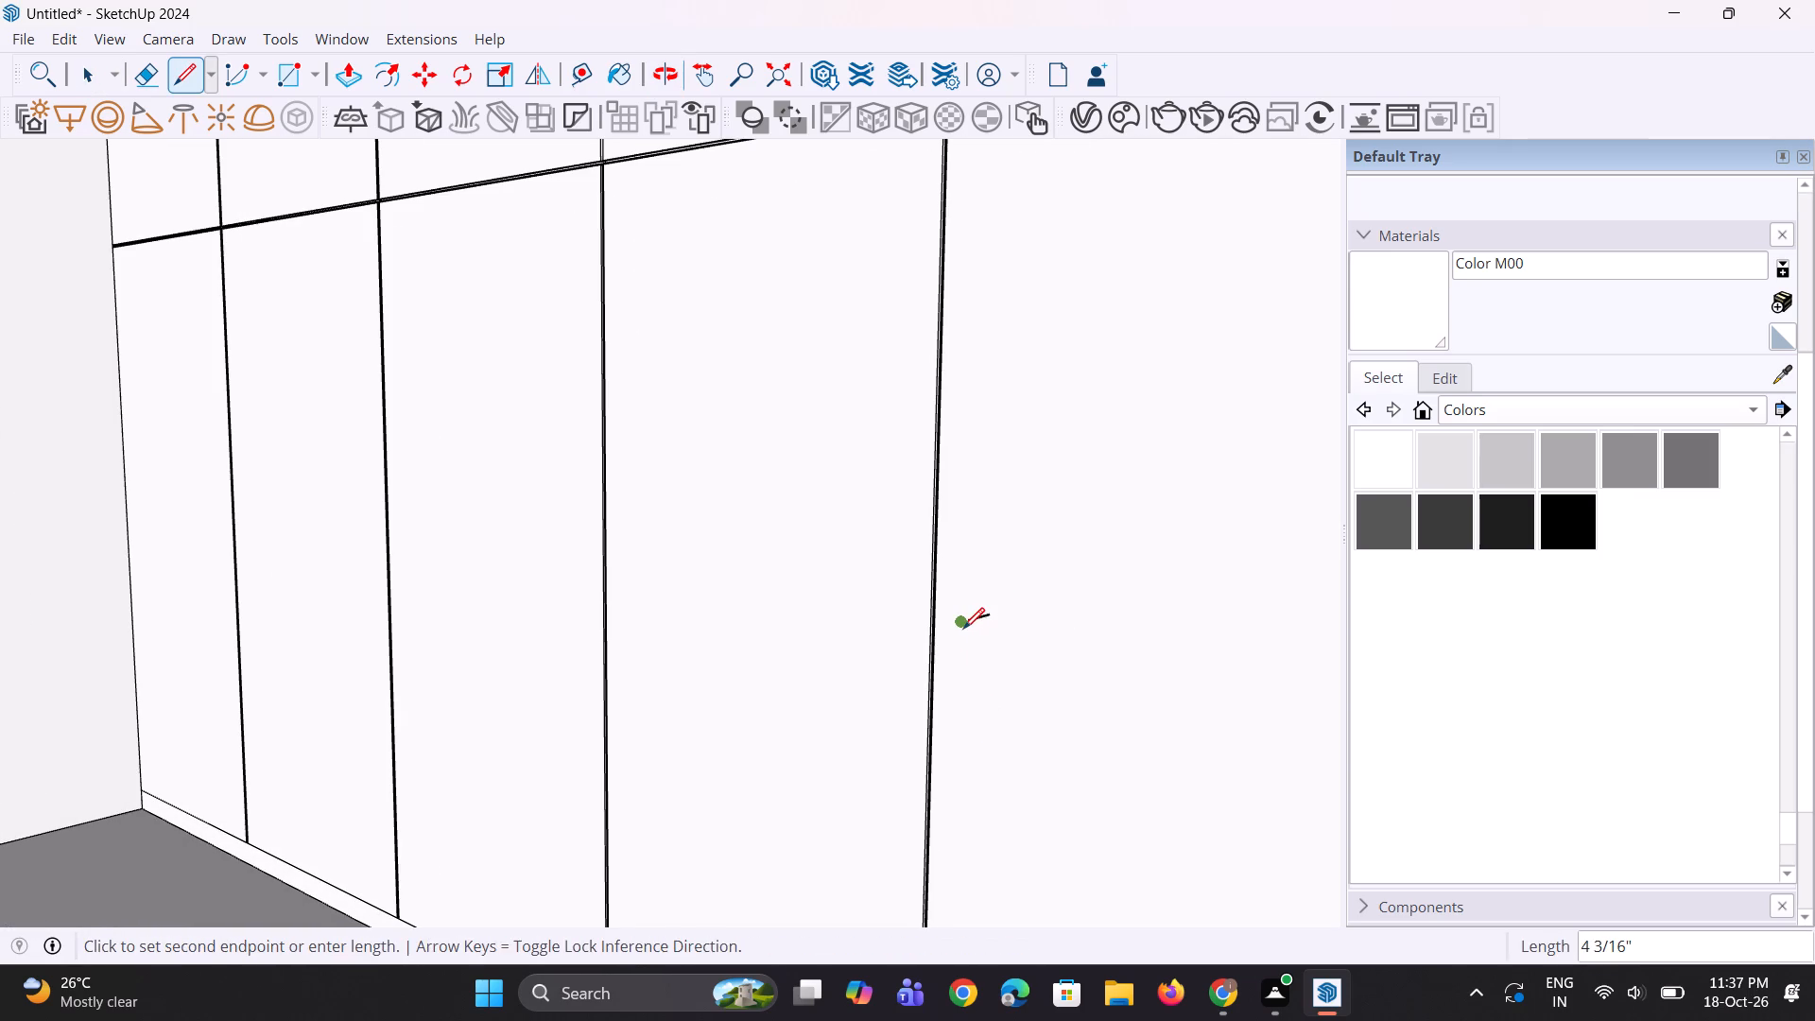
scroll(975, 768, "down", 4)
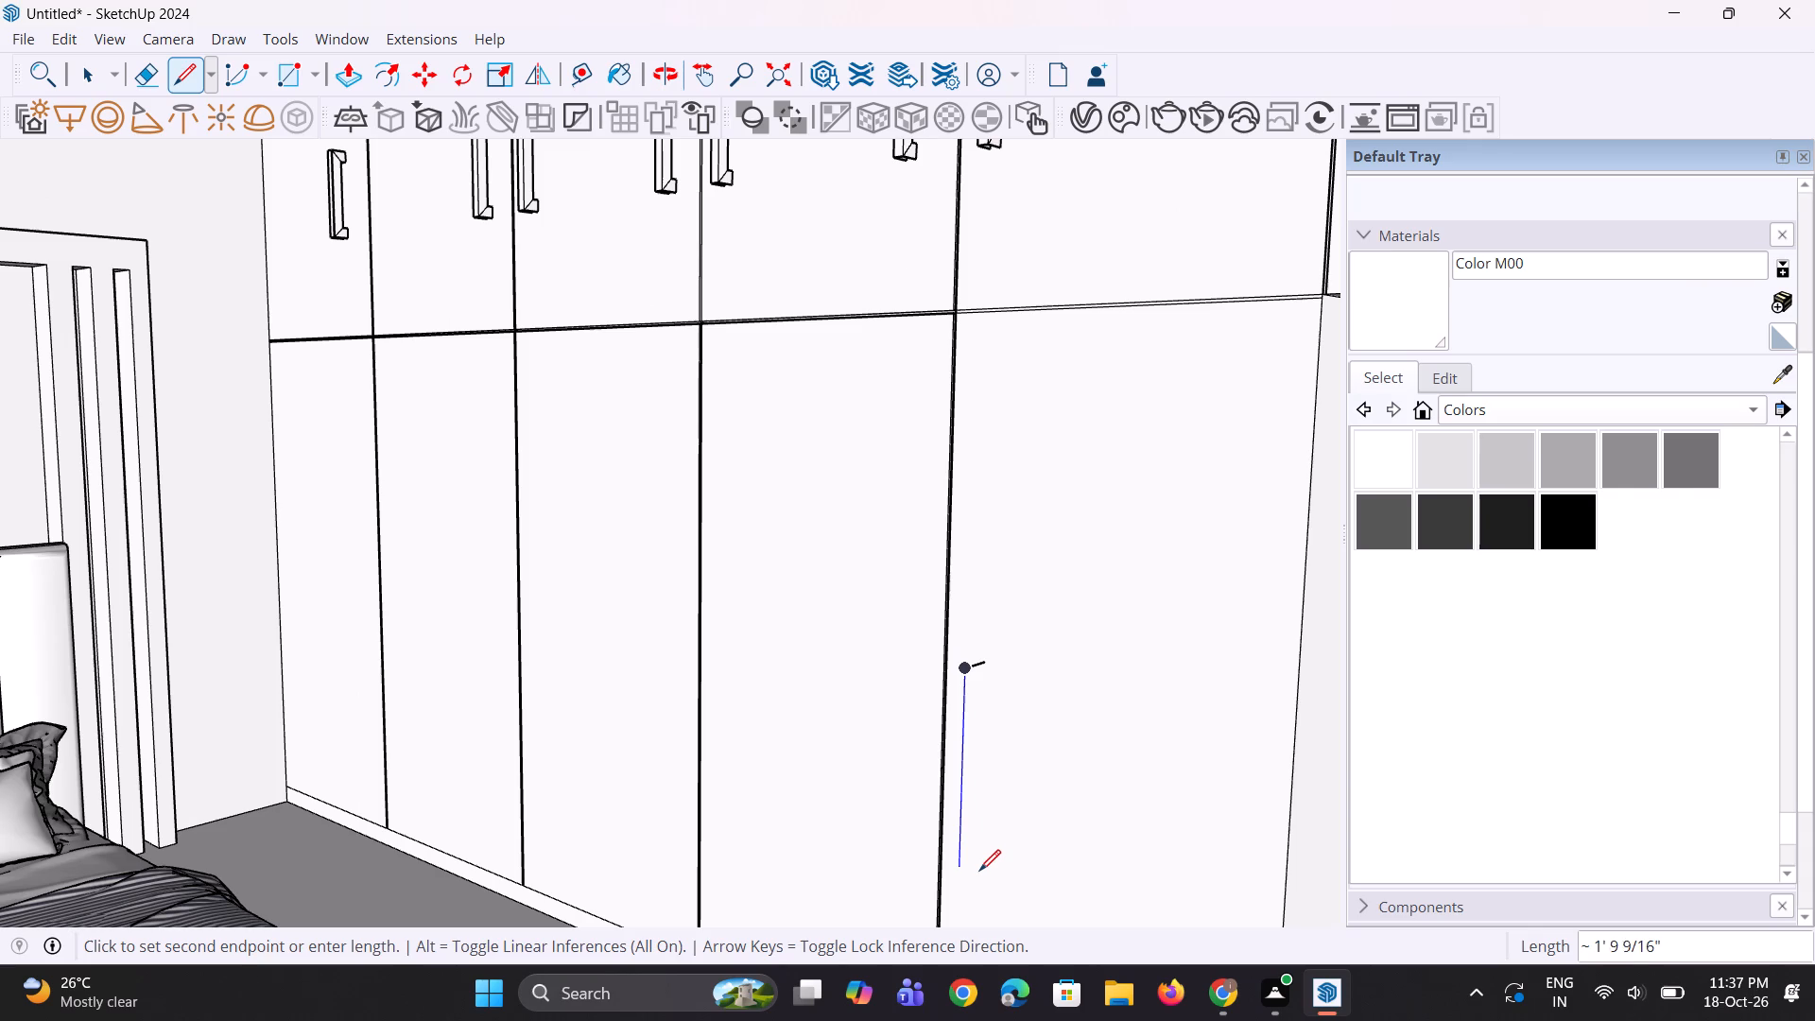
left_click(979, 876)
left_click(994, 859)
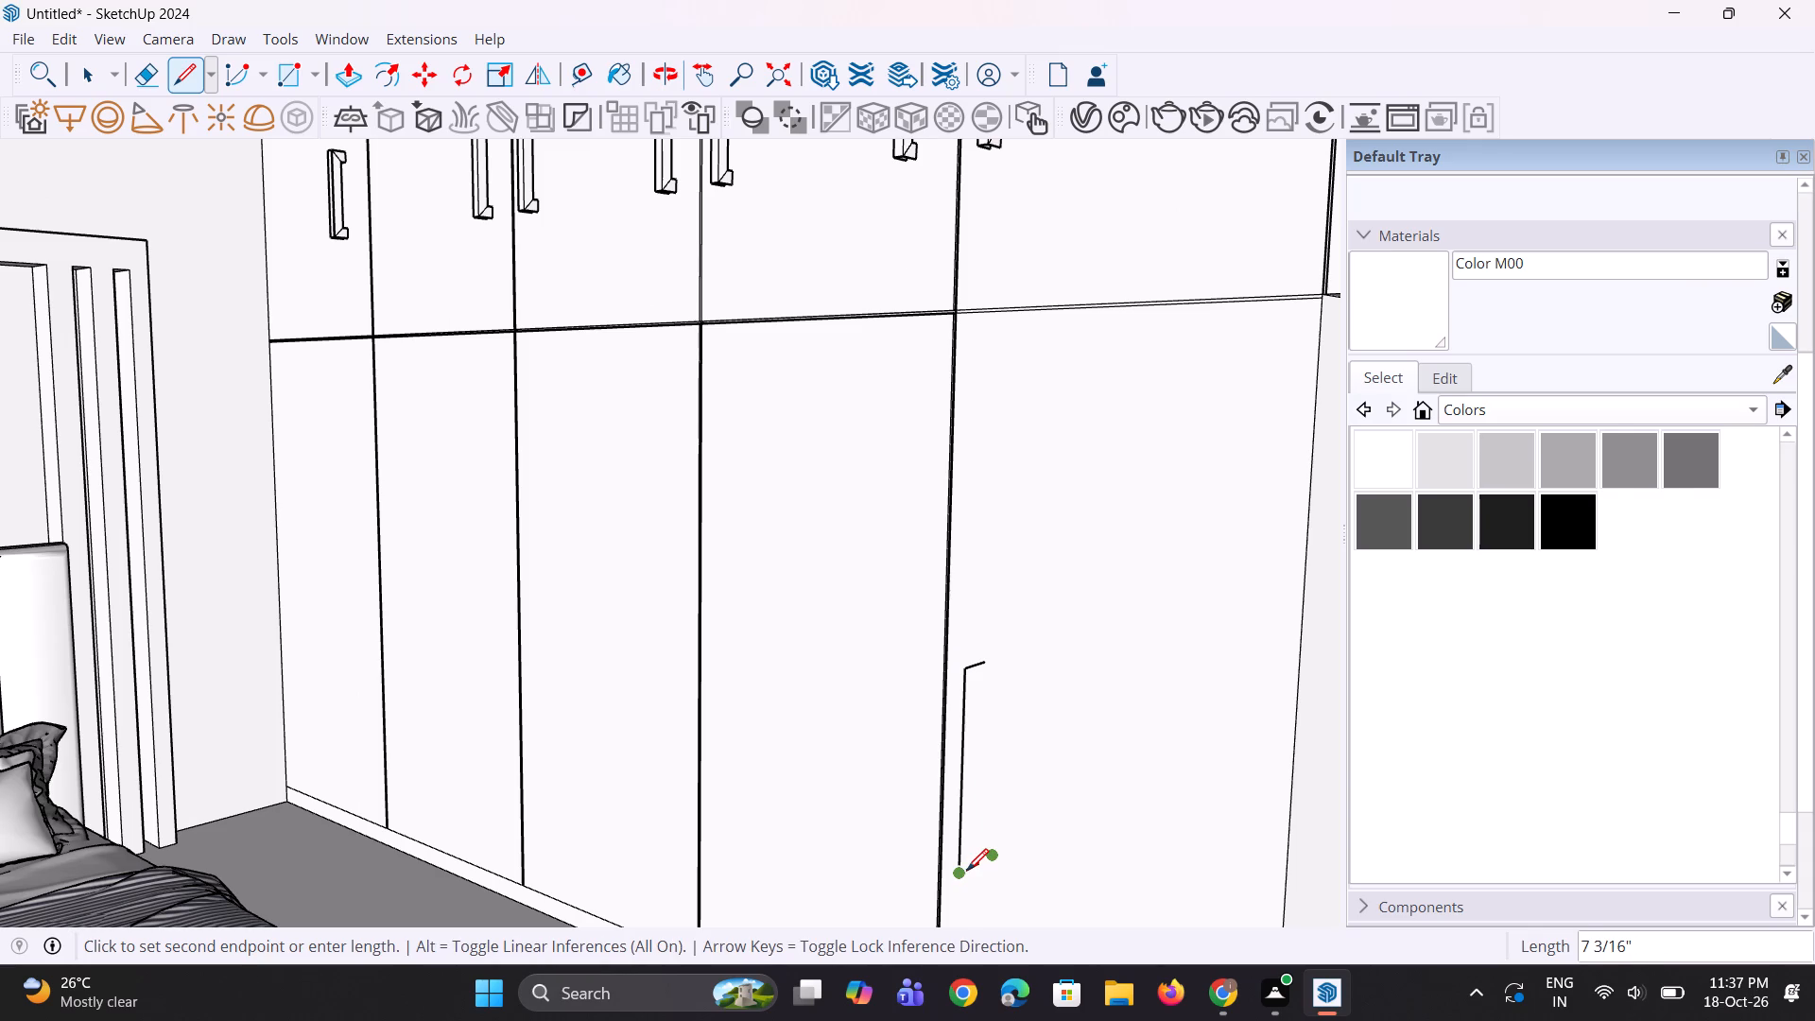
key("ctrl+z")
key("ctrl+z")
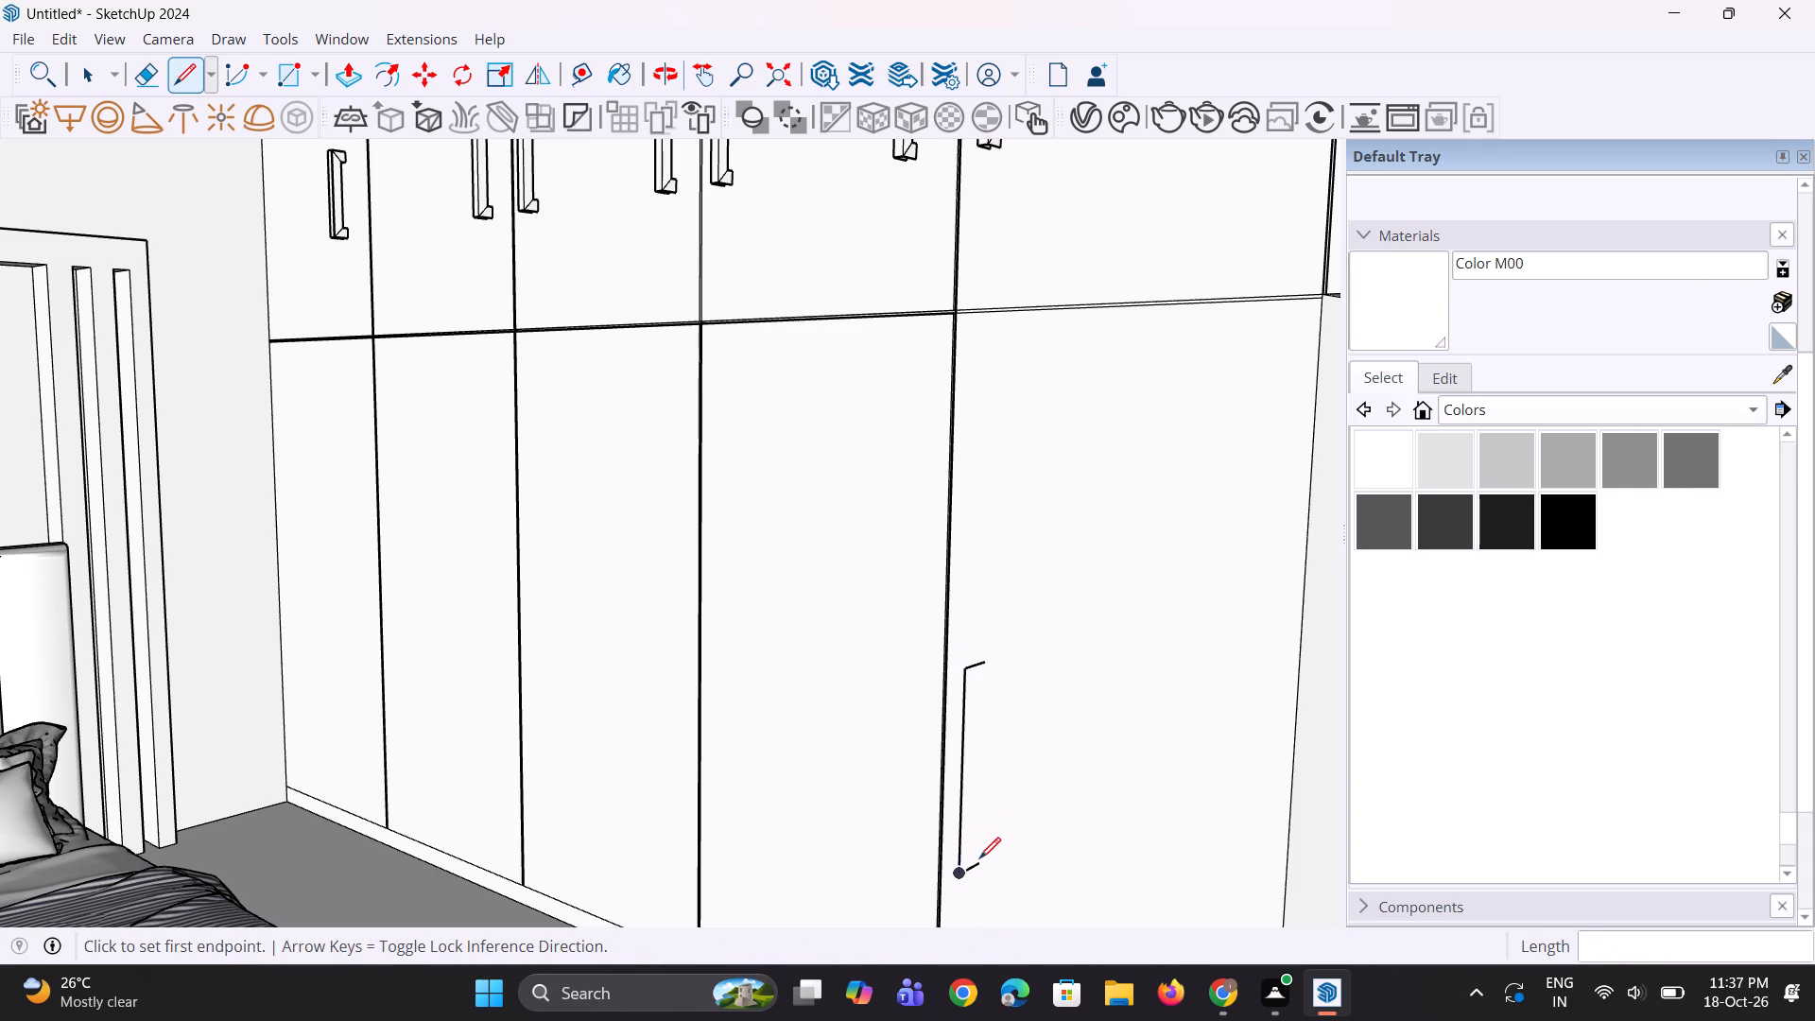
left_click(960, 873)
left_click(978, 858)
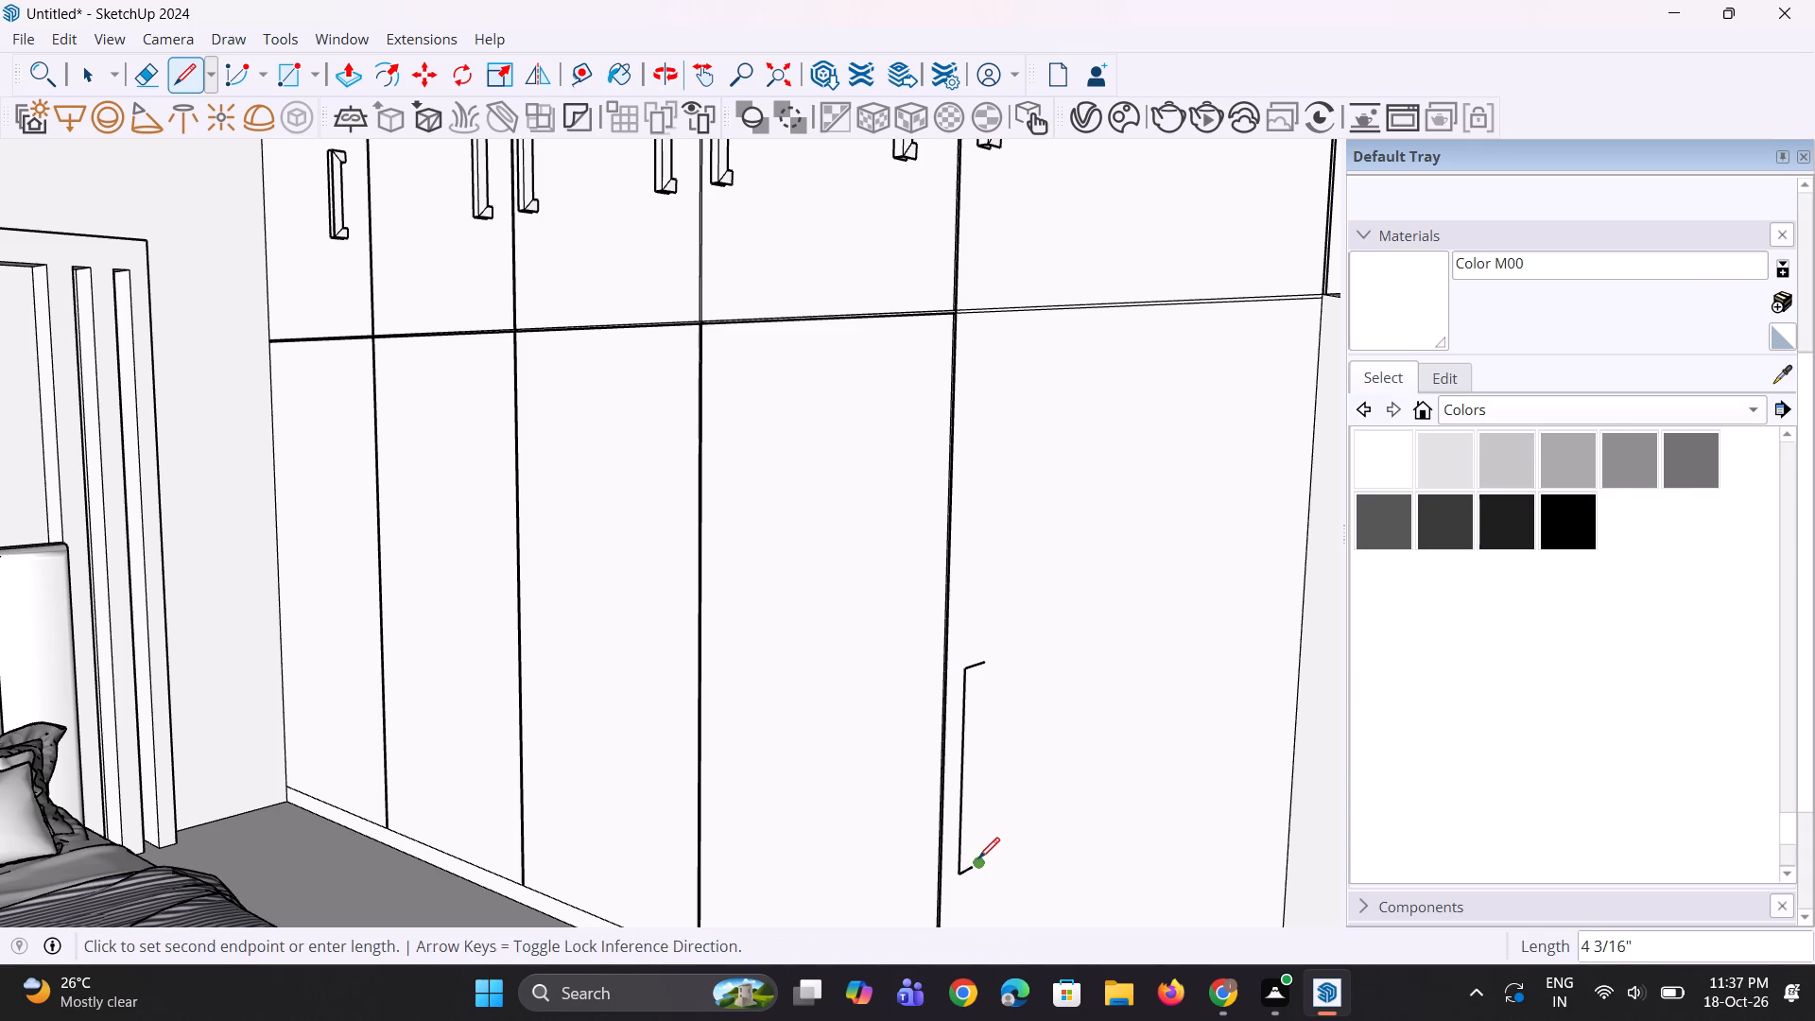
middle_click_drag(1005, 859, 1210, 823)
key("space")
Draw a small rectangle on the door face around the upper end of the handle path.
scroll(1121, 641, "up", 2)
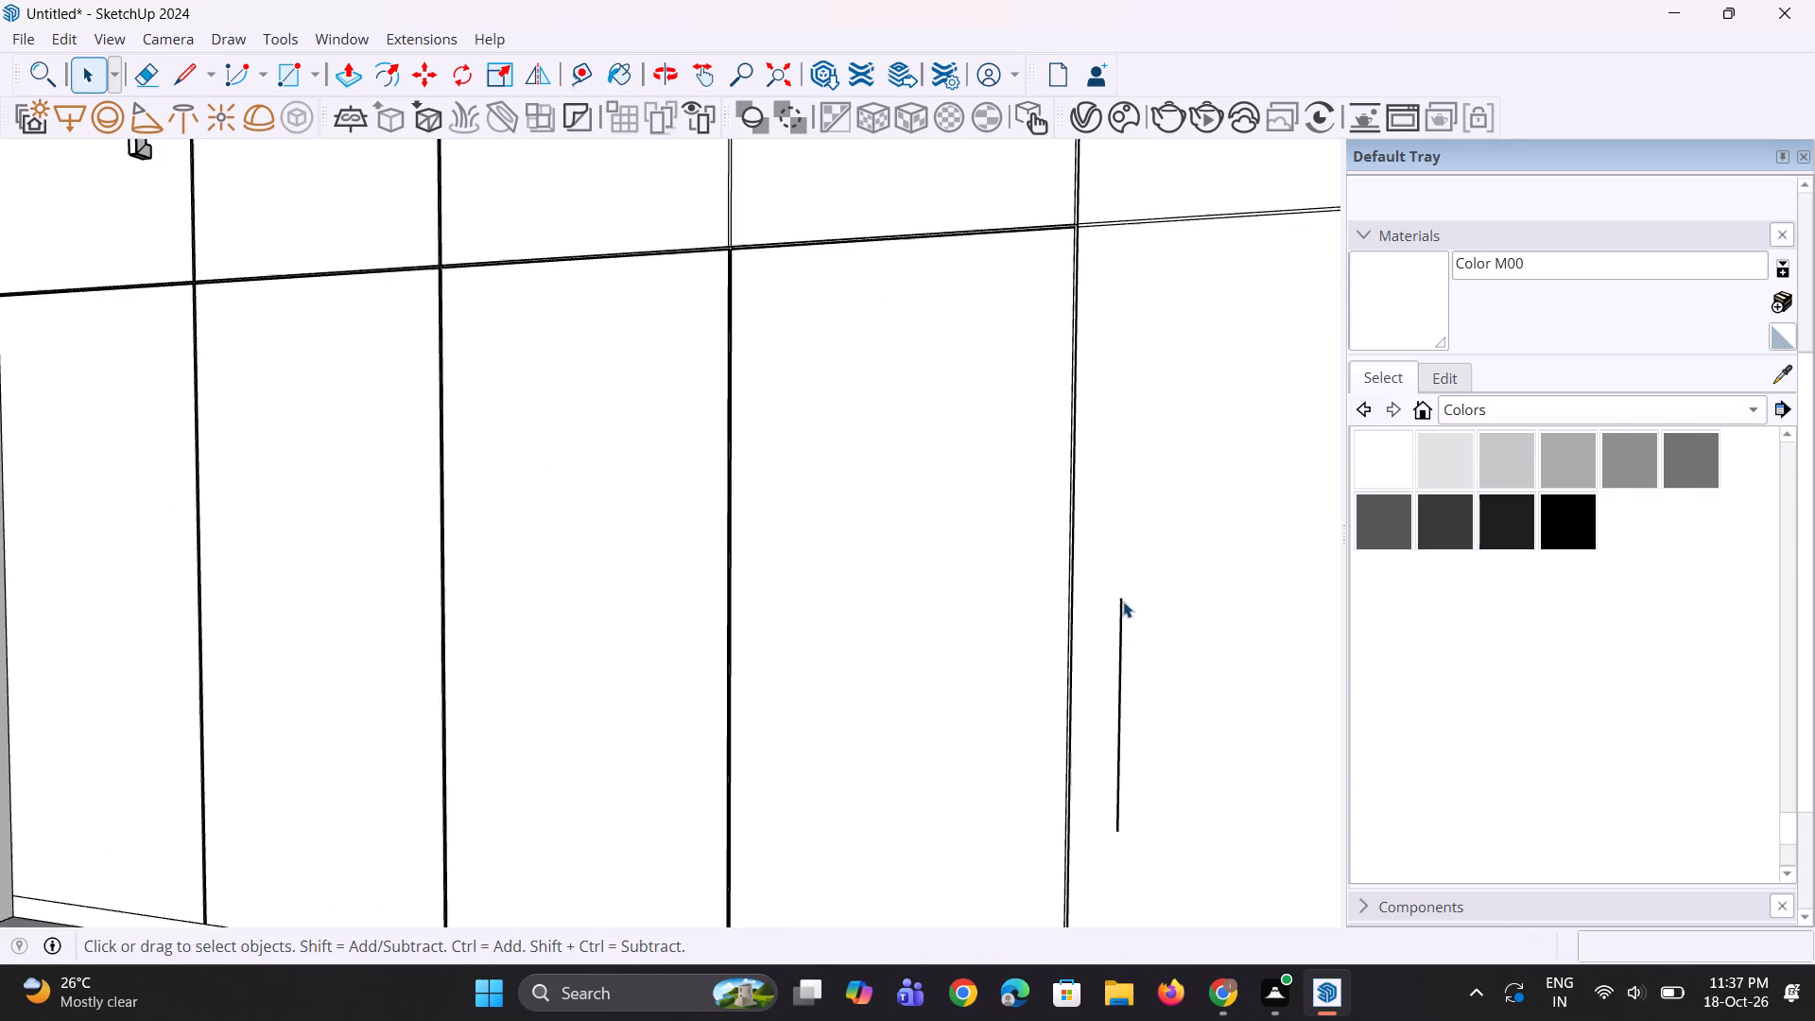
scroll(1123, 601, "up", 4)
middle_click_drag(1107, 653, 1148, 716)
key("r")
scroll(1140, 664, "up", 6)
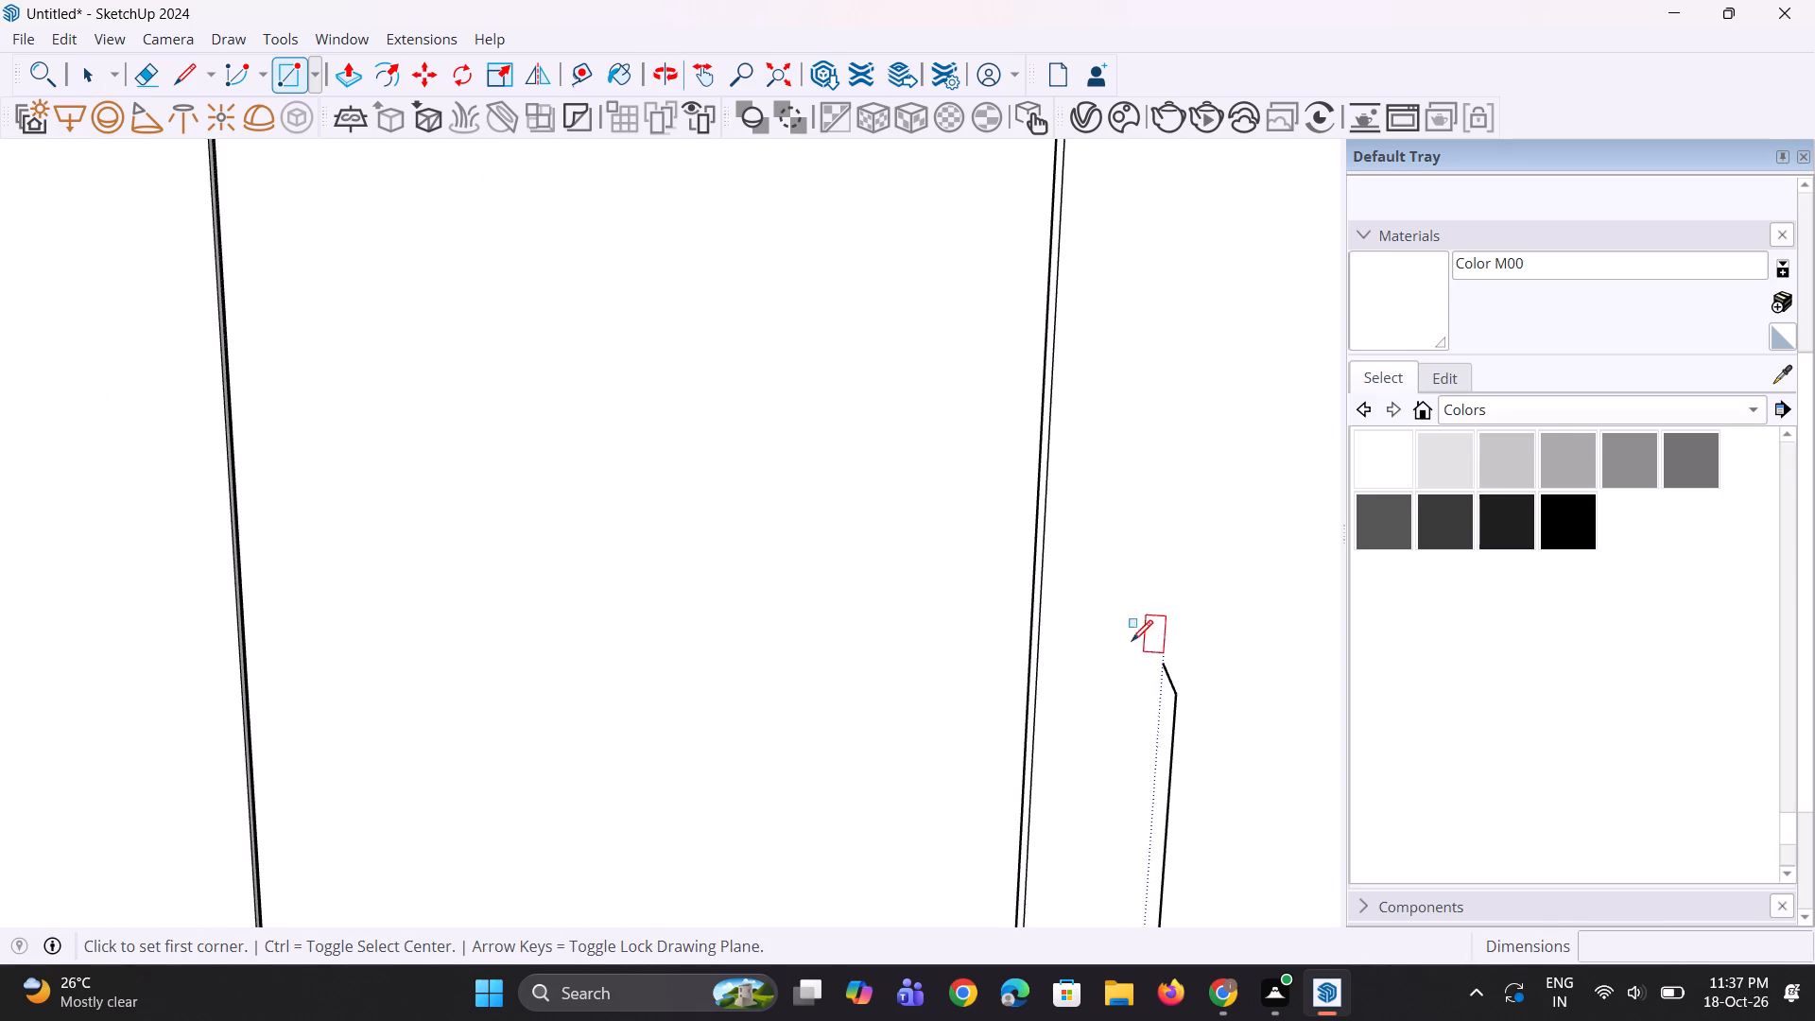
left_click(1127, 636)
left_click(1214, 711)
key("space")
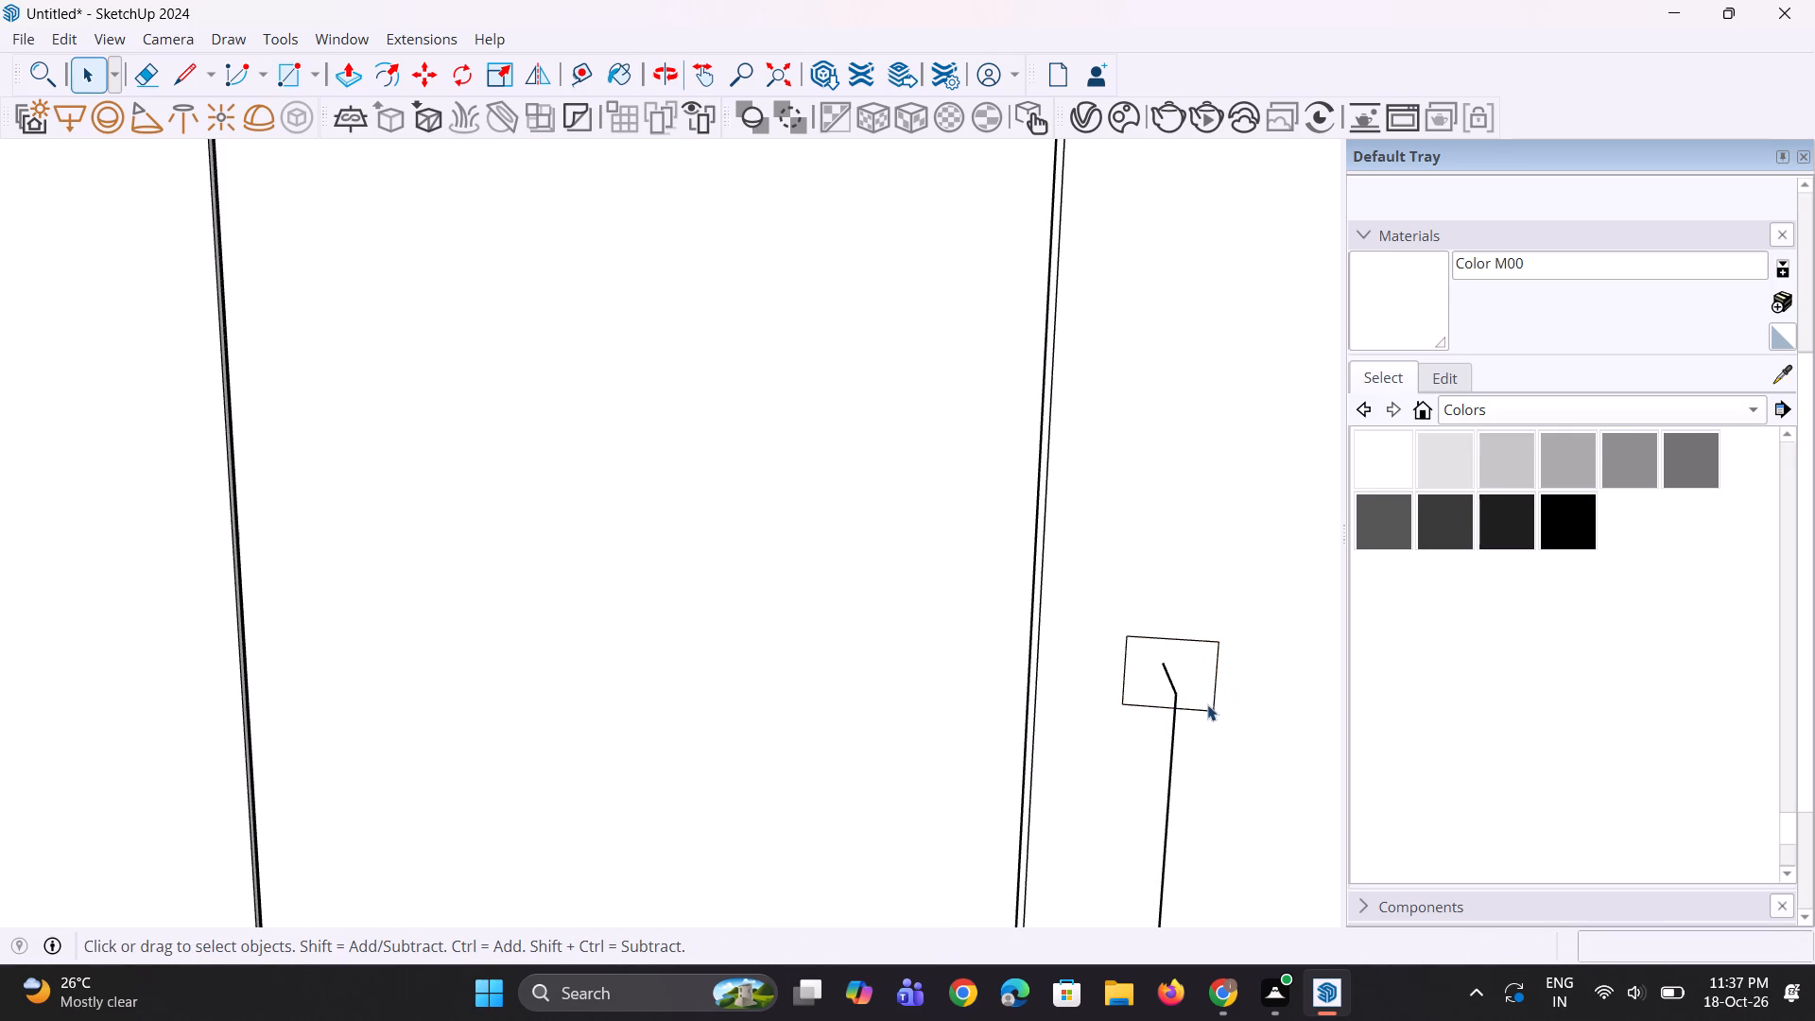
Move the rectangle's vertical edge farther from the door seam 7/8" inward.
left_click(1213, 701)
scroll(1213, 717, "up", 4)
key("m")
scroll(1213, 716, "up", 2)
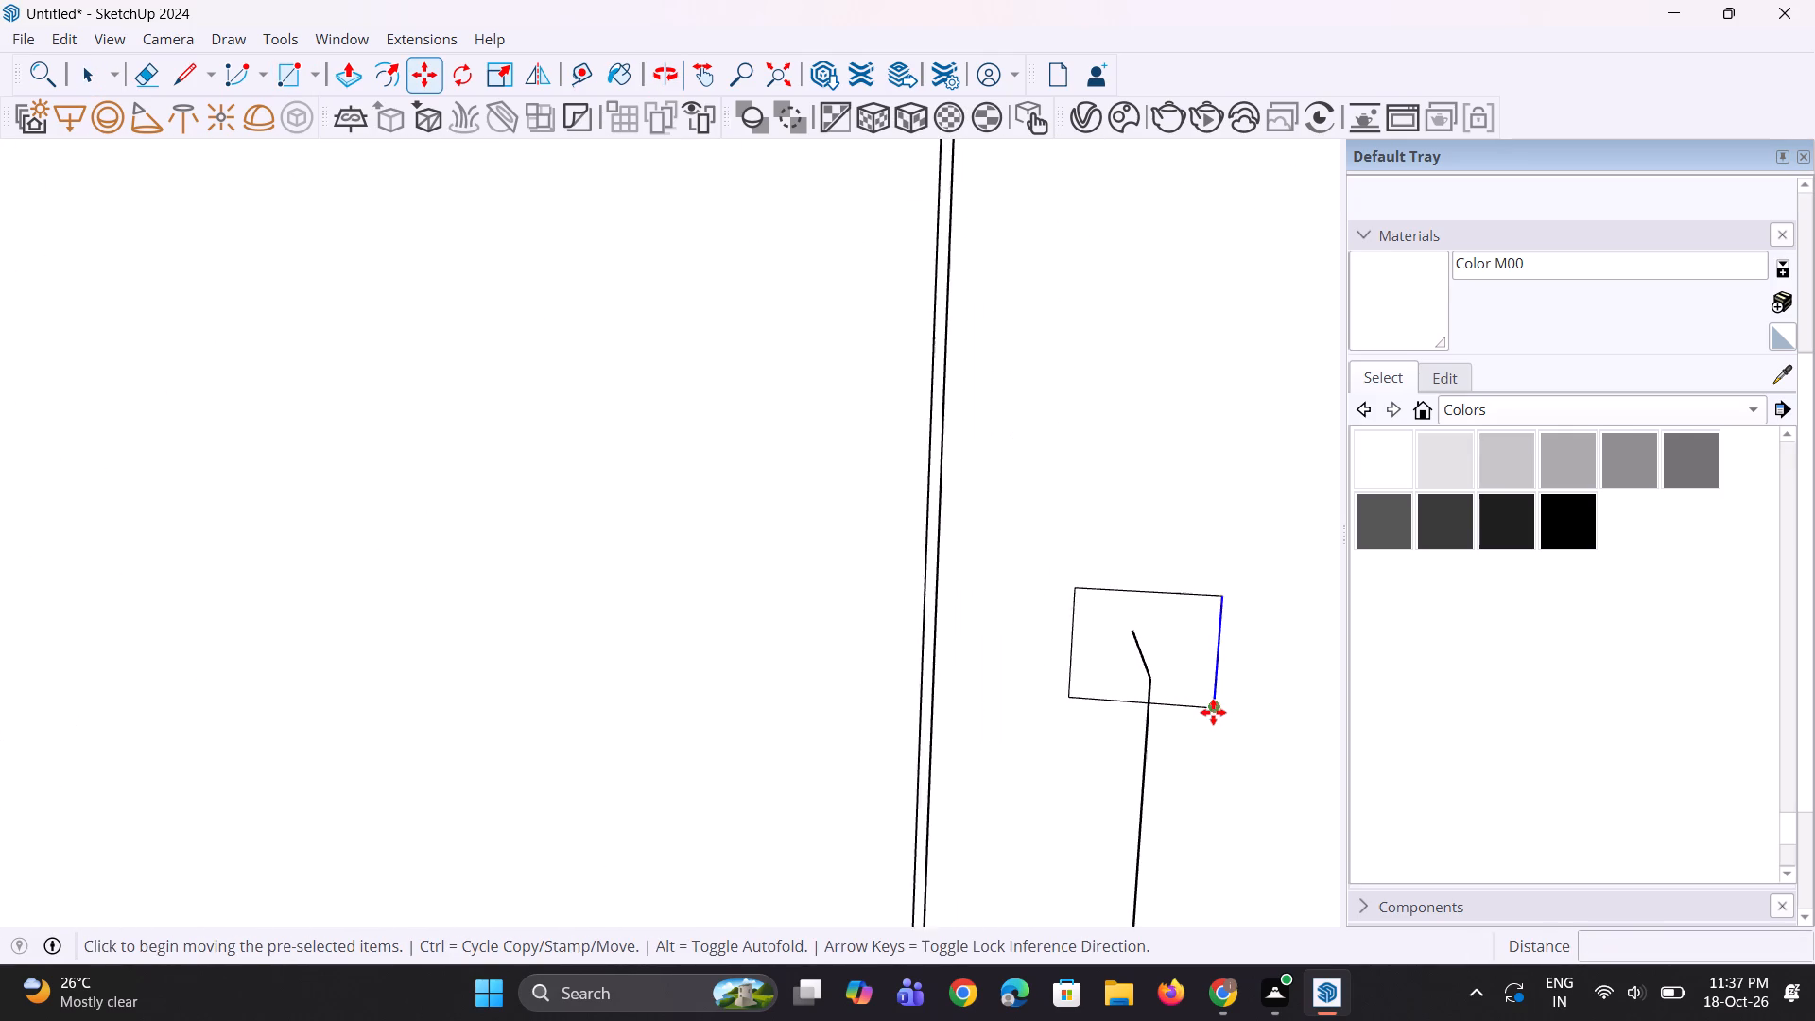
left_click(1213, 709)
left_click(1172, 699)
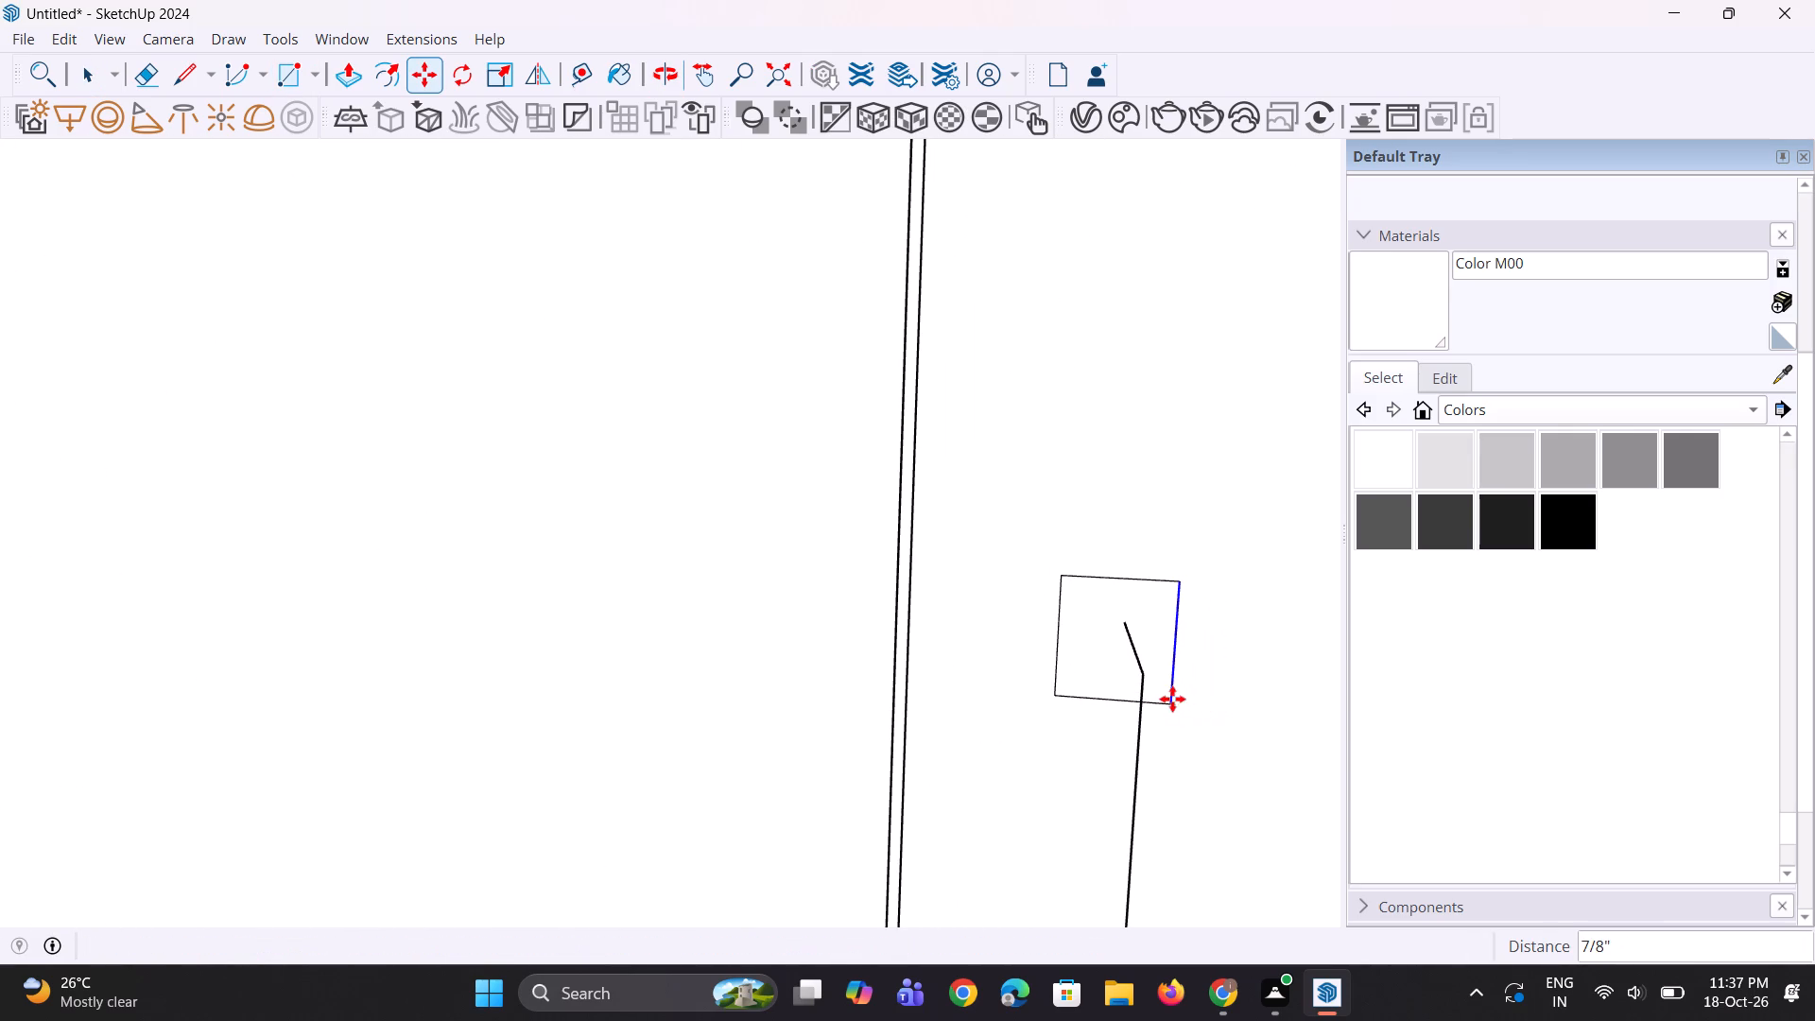
Move the rectangle's seam-side vertical edge about 5/16" inward along the green axis.
key("space")
left_click(1056, 674)
scroll(1055, 701, "up", 1)
key("m")
scroll(1055, 701, "up", 1)
left_click(1055, 698)
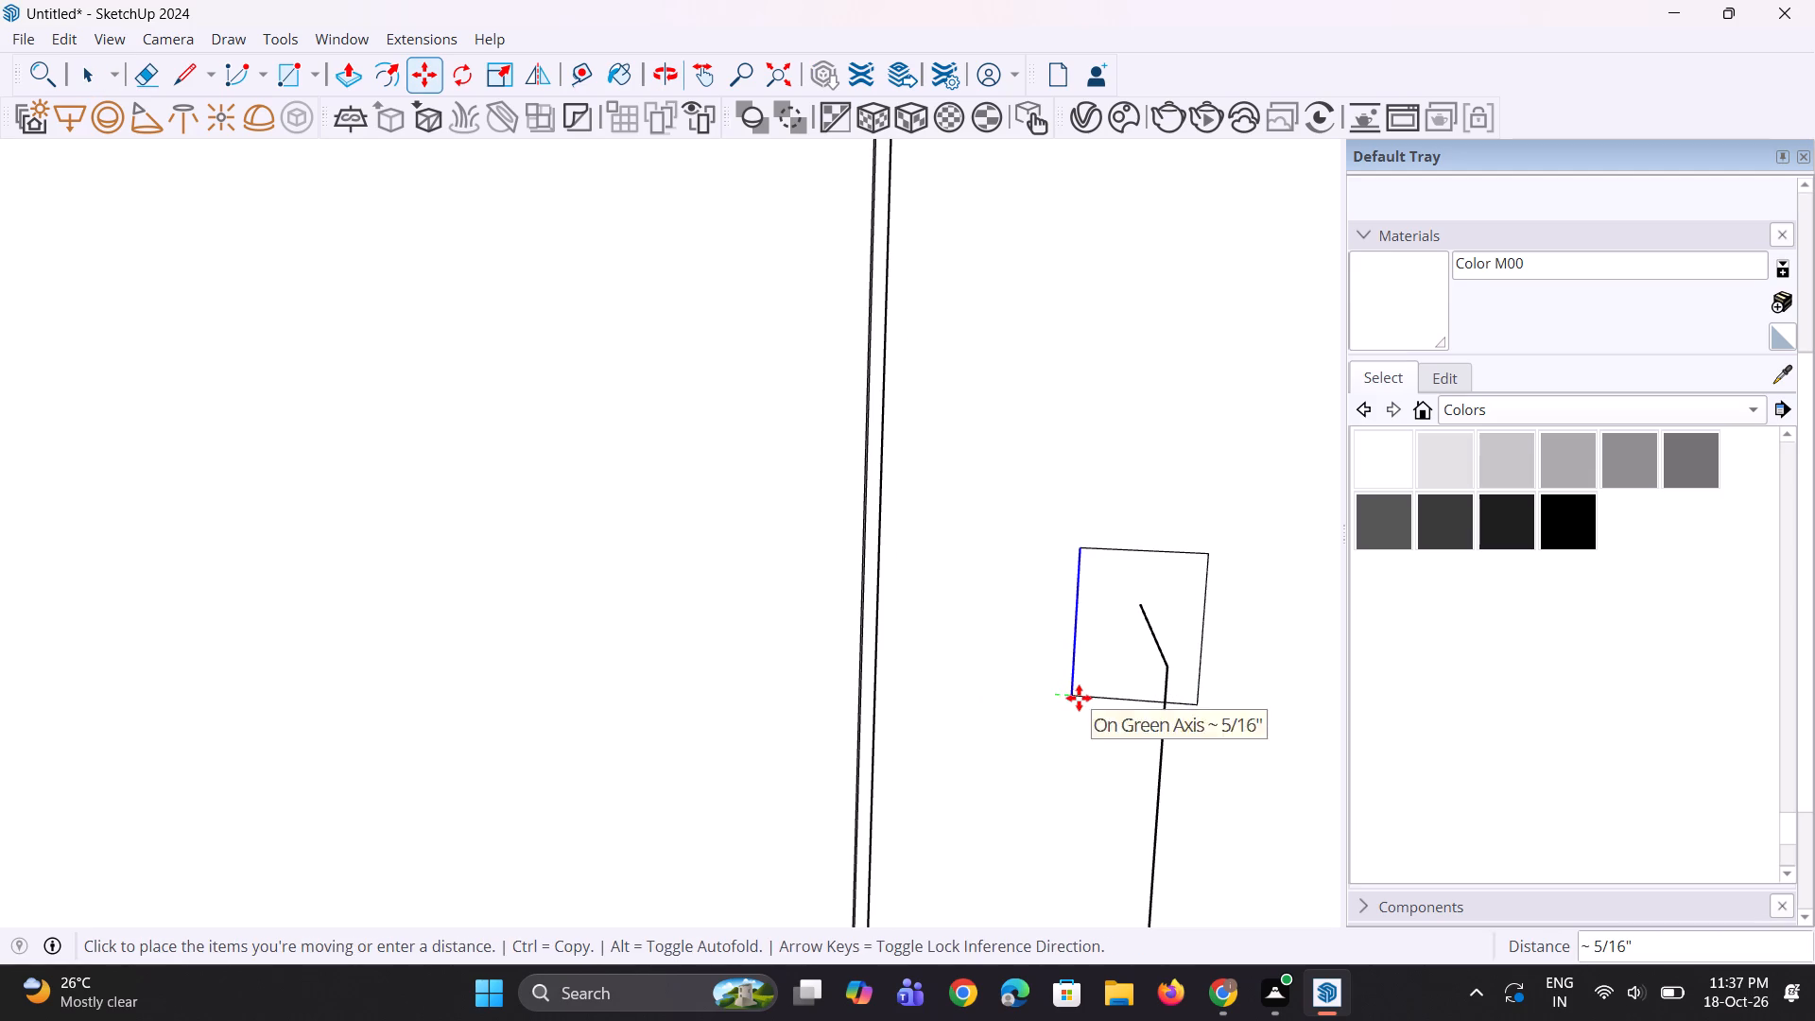
left_click(1079, 698)
scroll(1030, 673, "down", 10)
middle_click_drag(1136, 731, 1069, 564)
Move the rectangle's bottom edge 3/4" upward, closer to the path's upper end.
key("space")
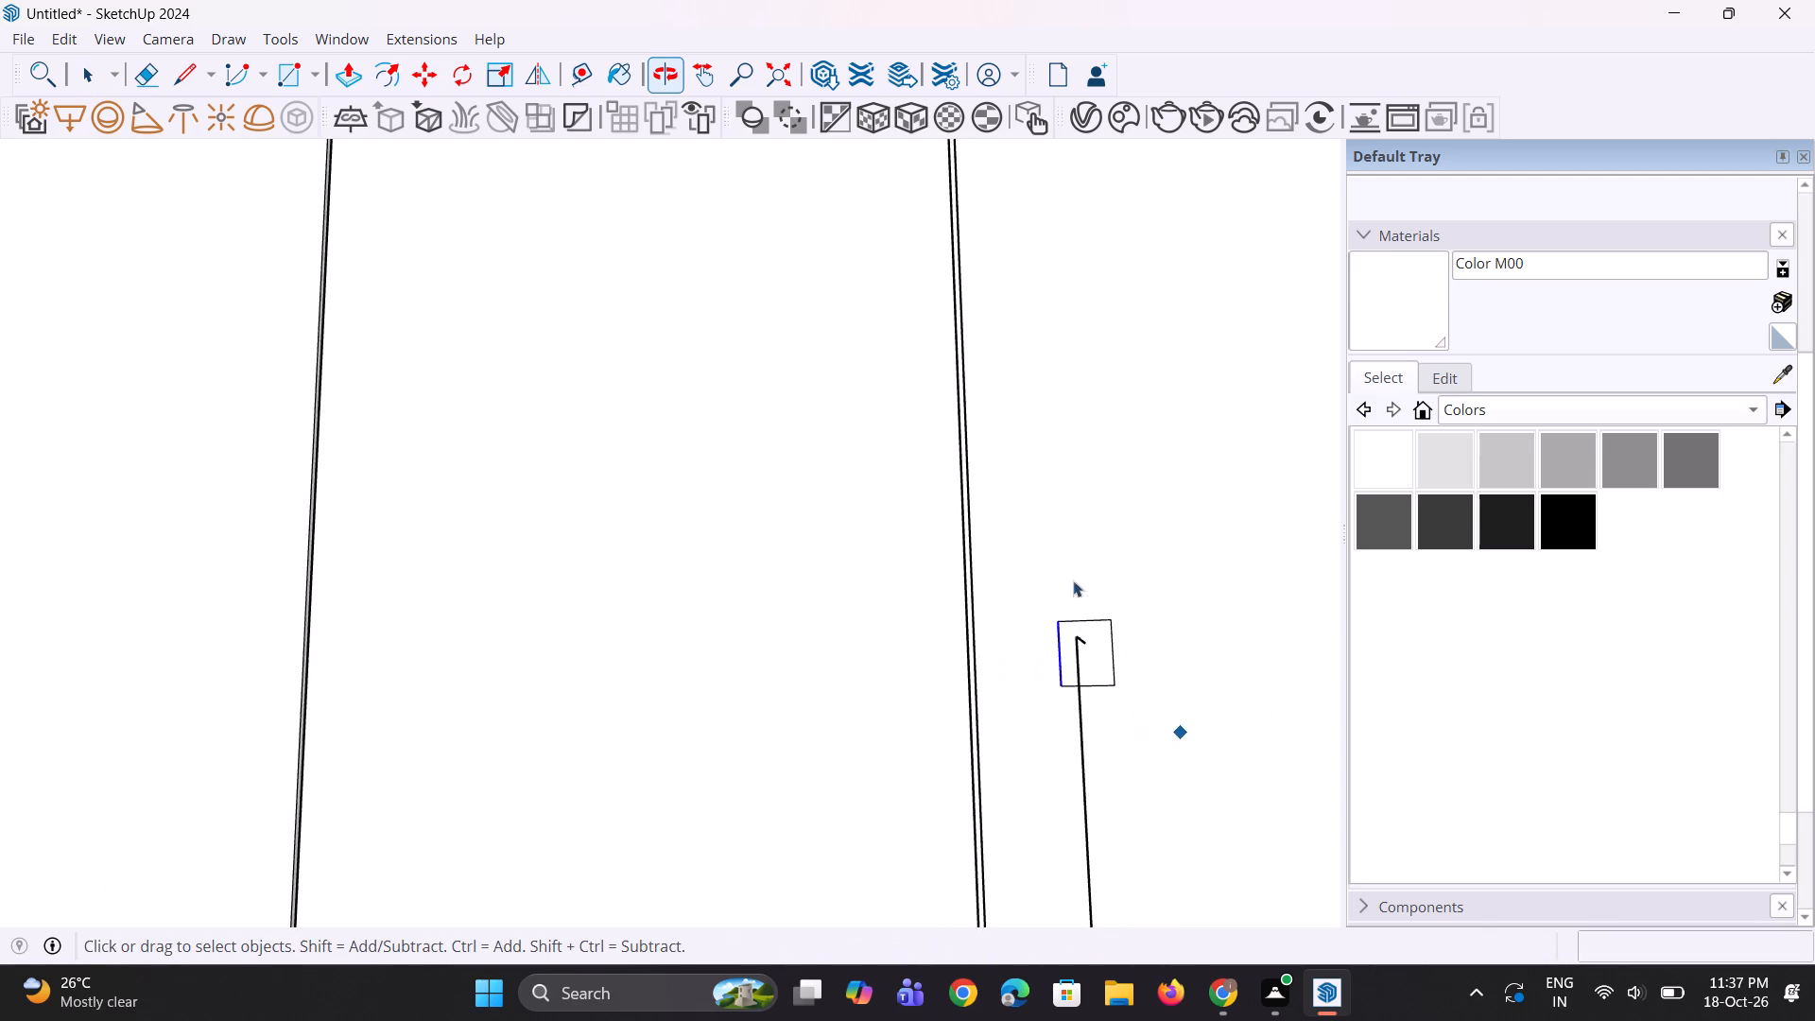
key("space")
scroll(1083, 619, "up", 1)
left_click(1099, 690)
scroll(1100, 692, "up", 4)
left_click(1100, 692)
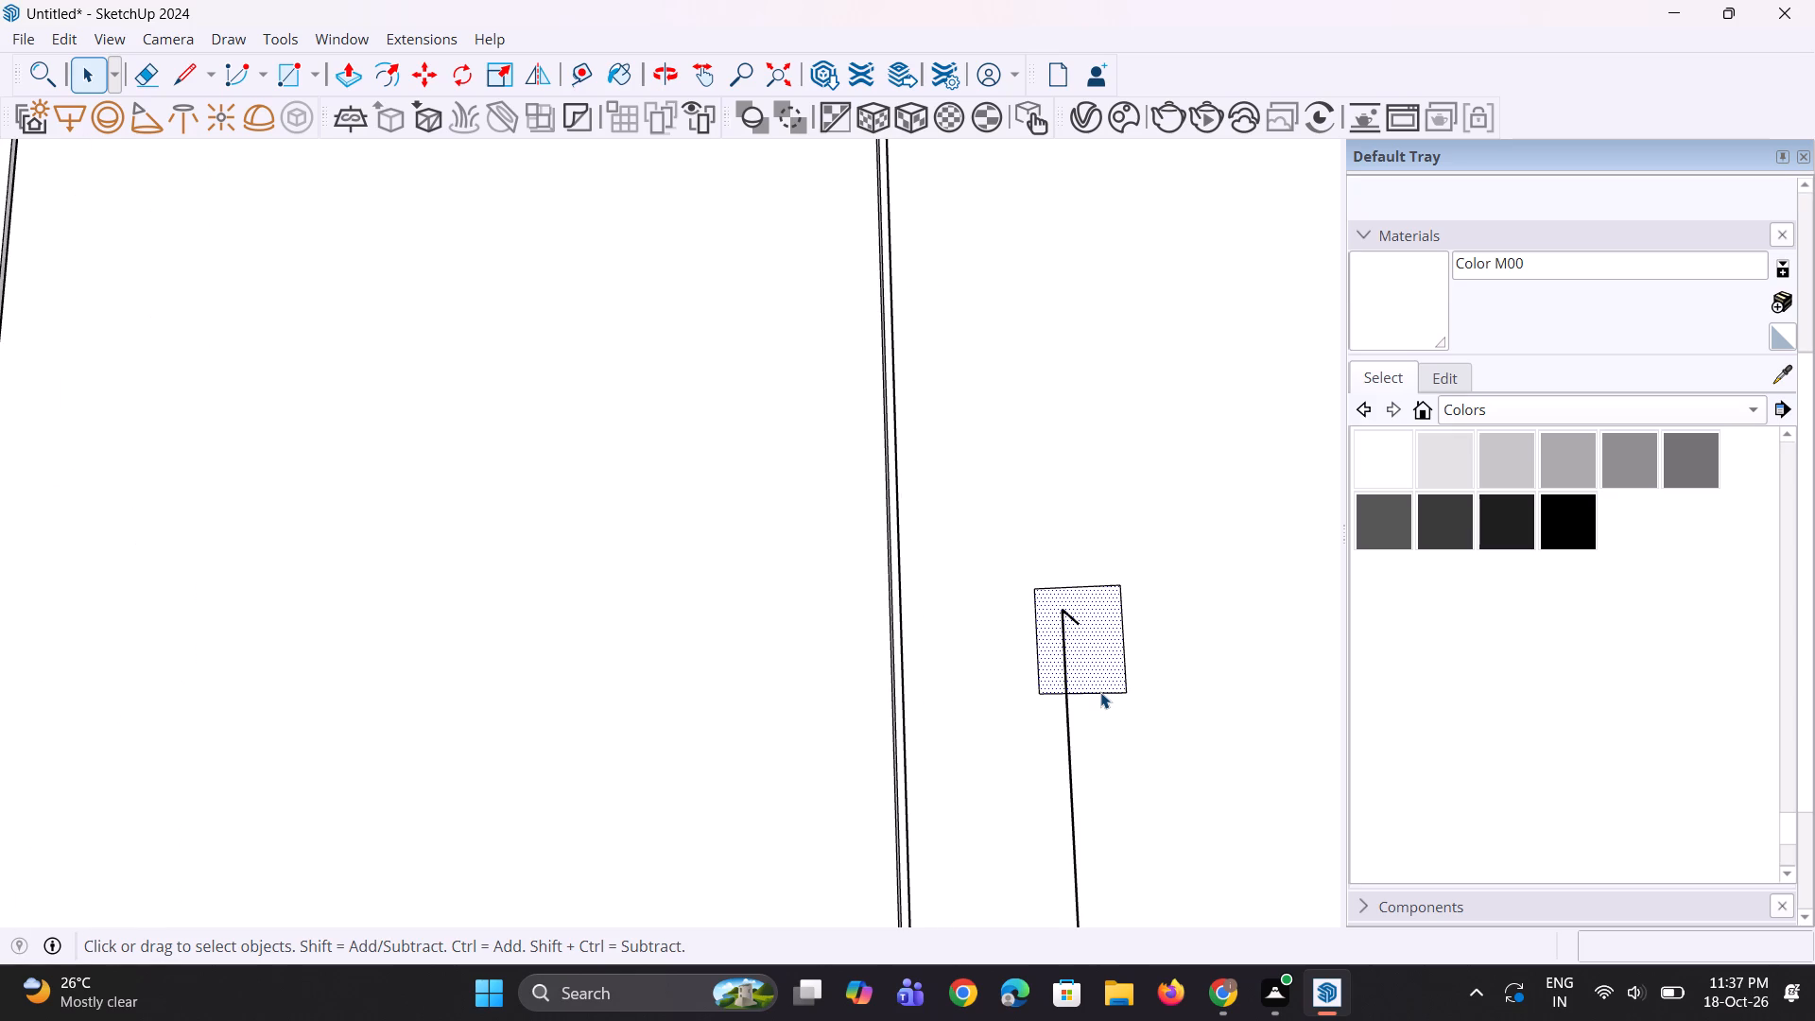
scroll(1115, 697, "up", 1)
key("m")
scroll(1118, 690, "up", 2)
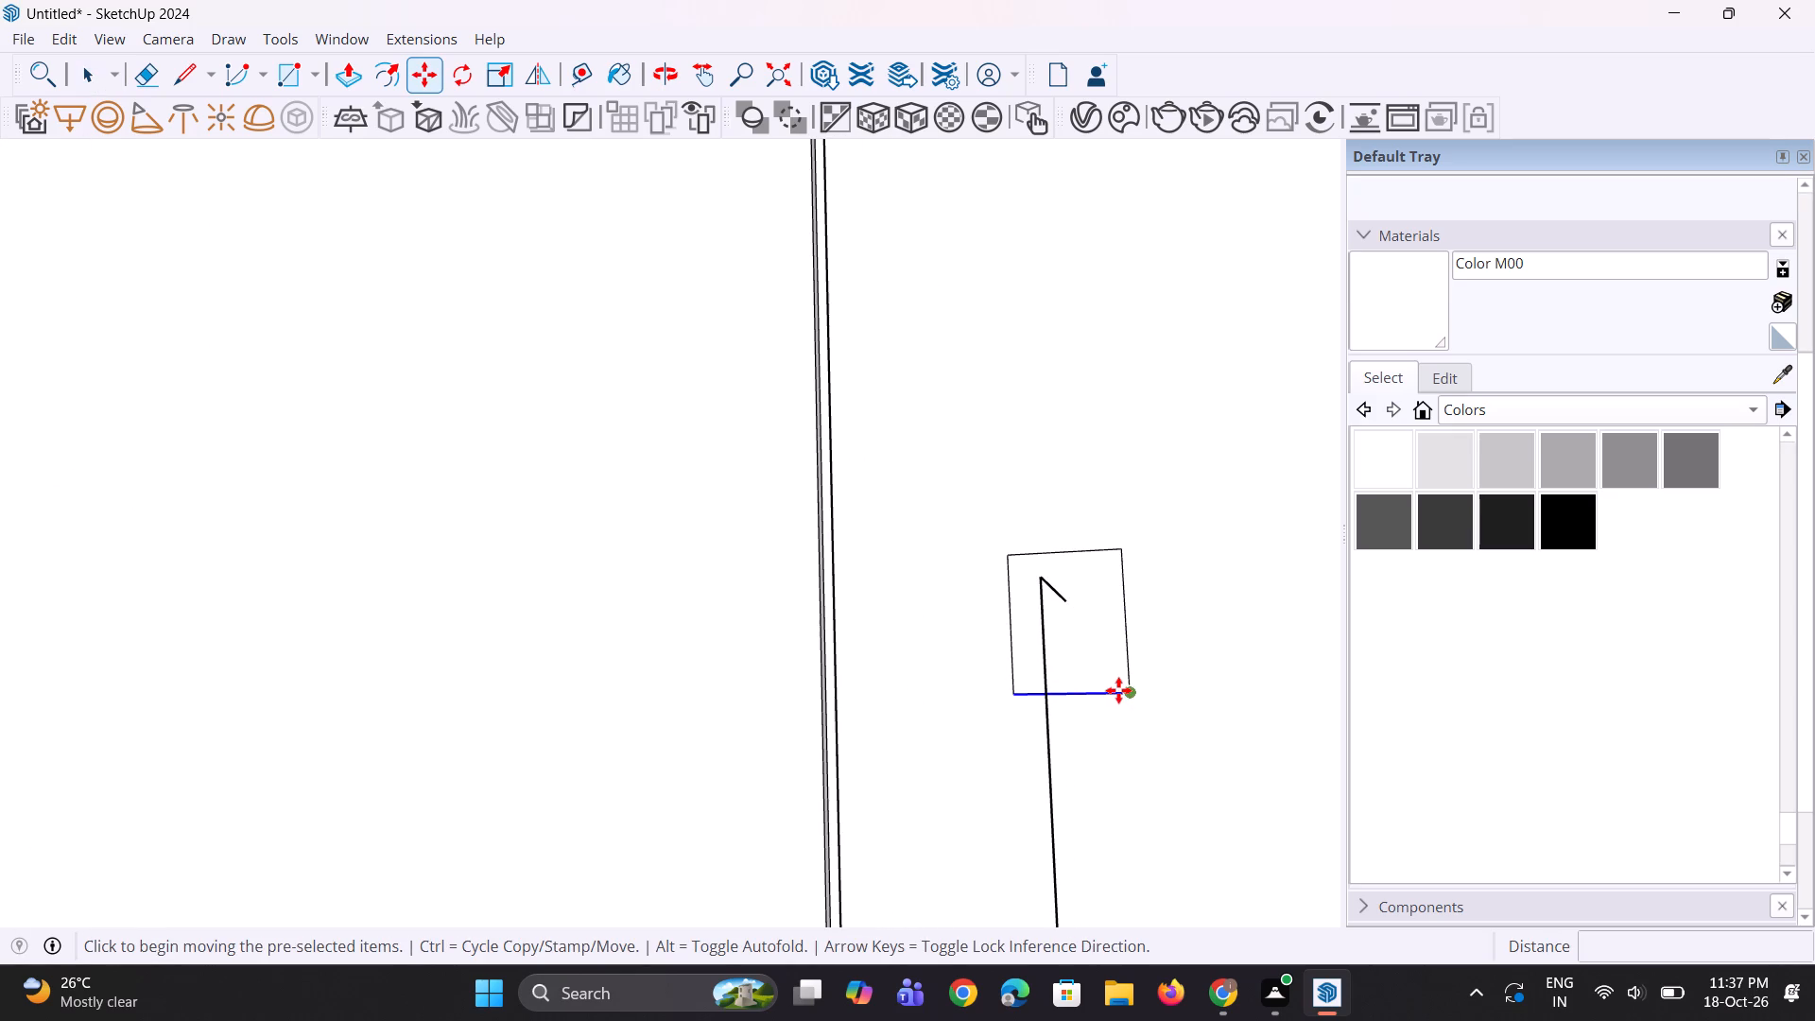
left_click(1128, 694)
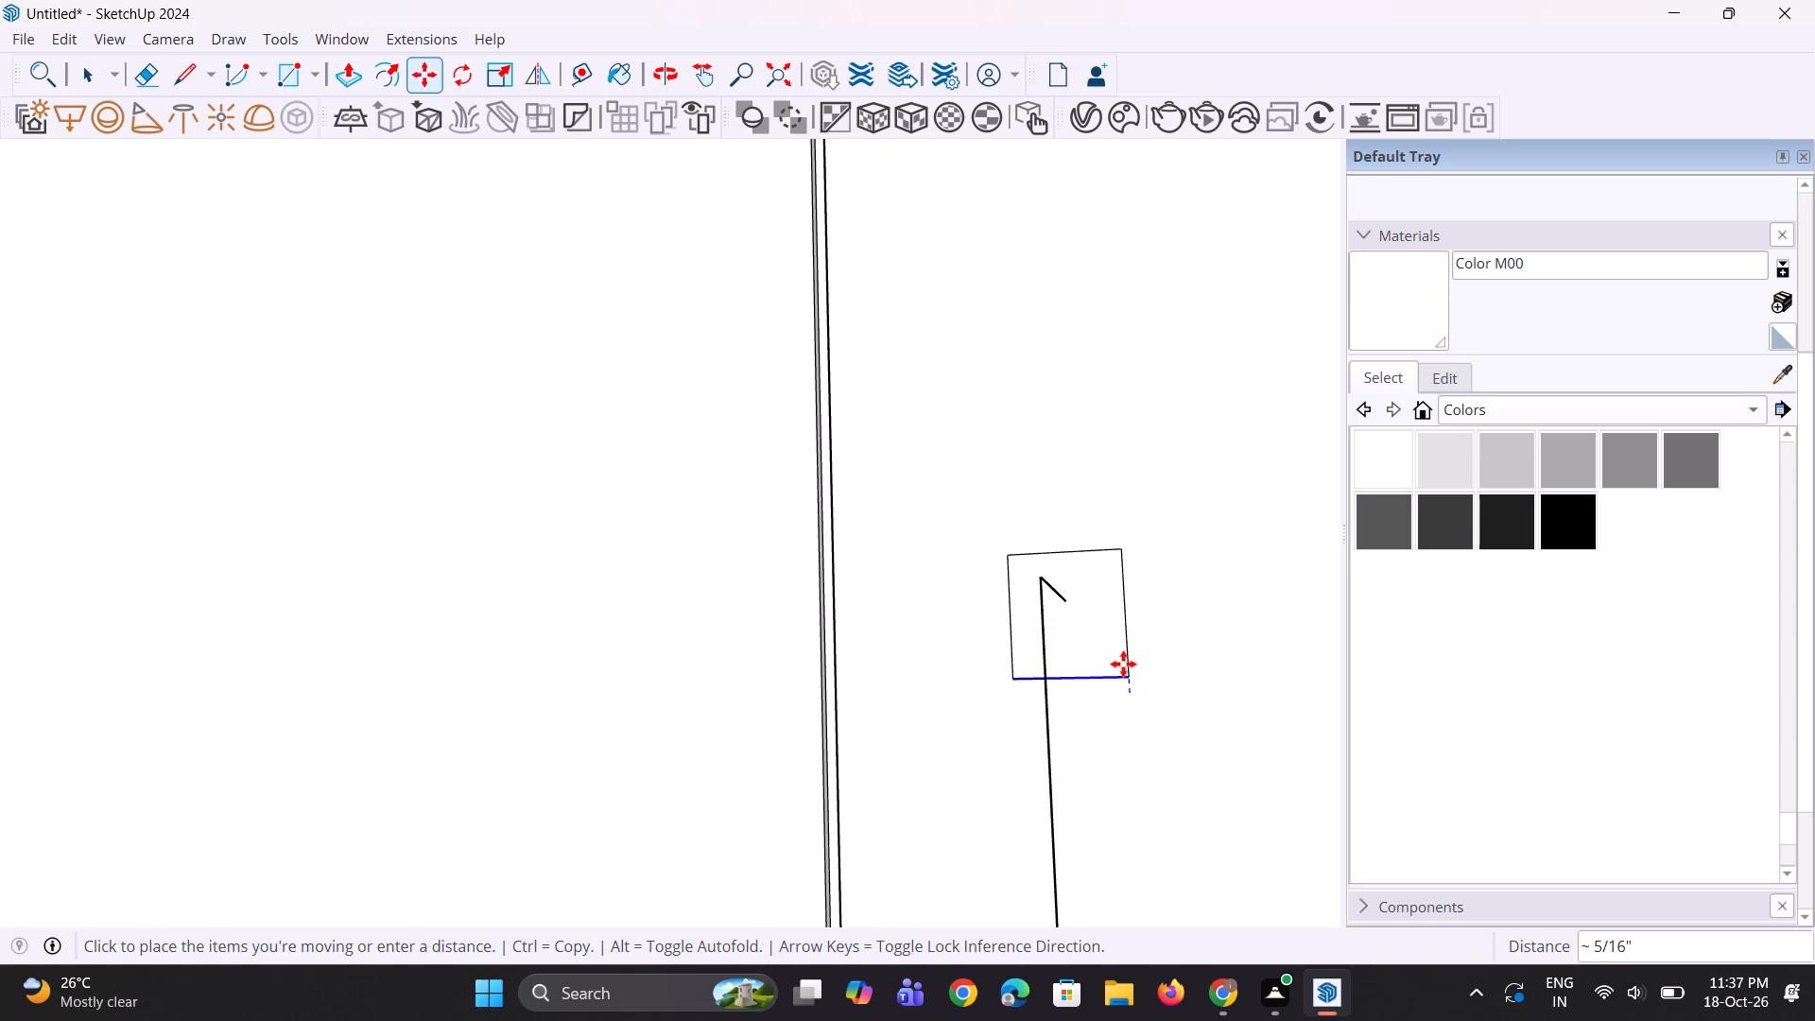
left_click(1123, 654)
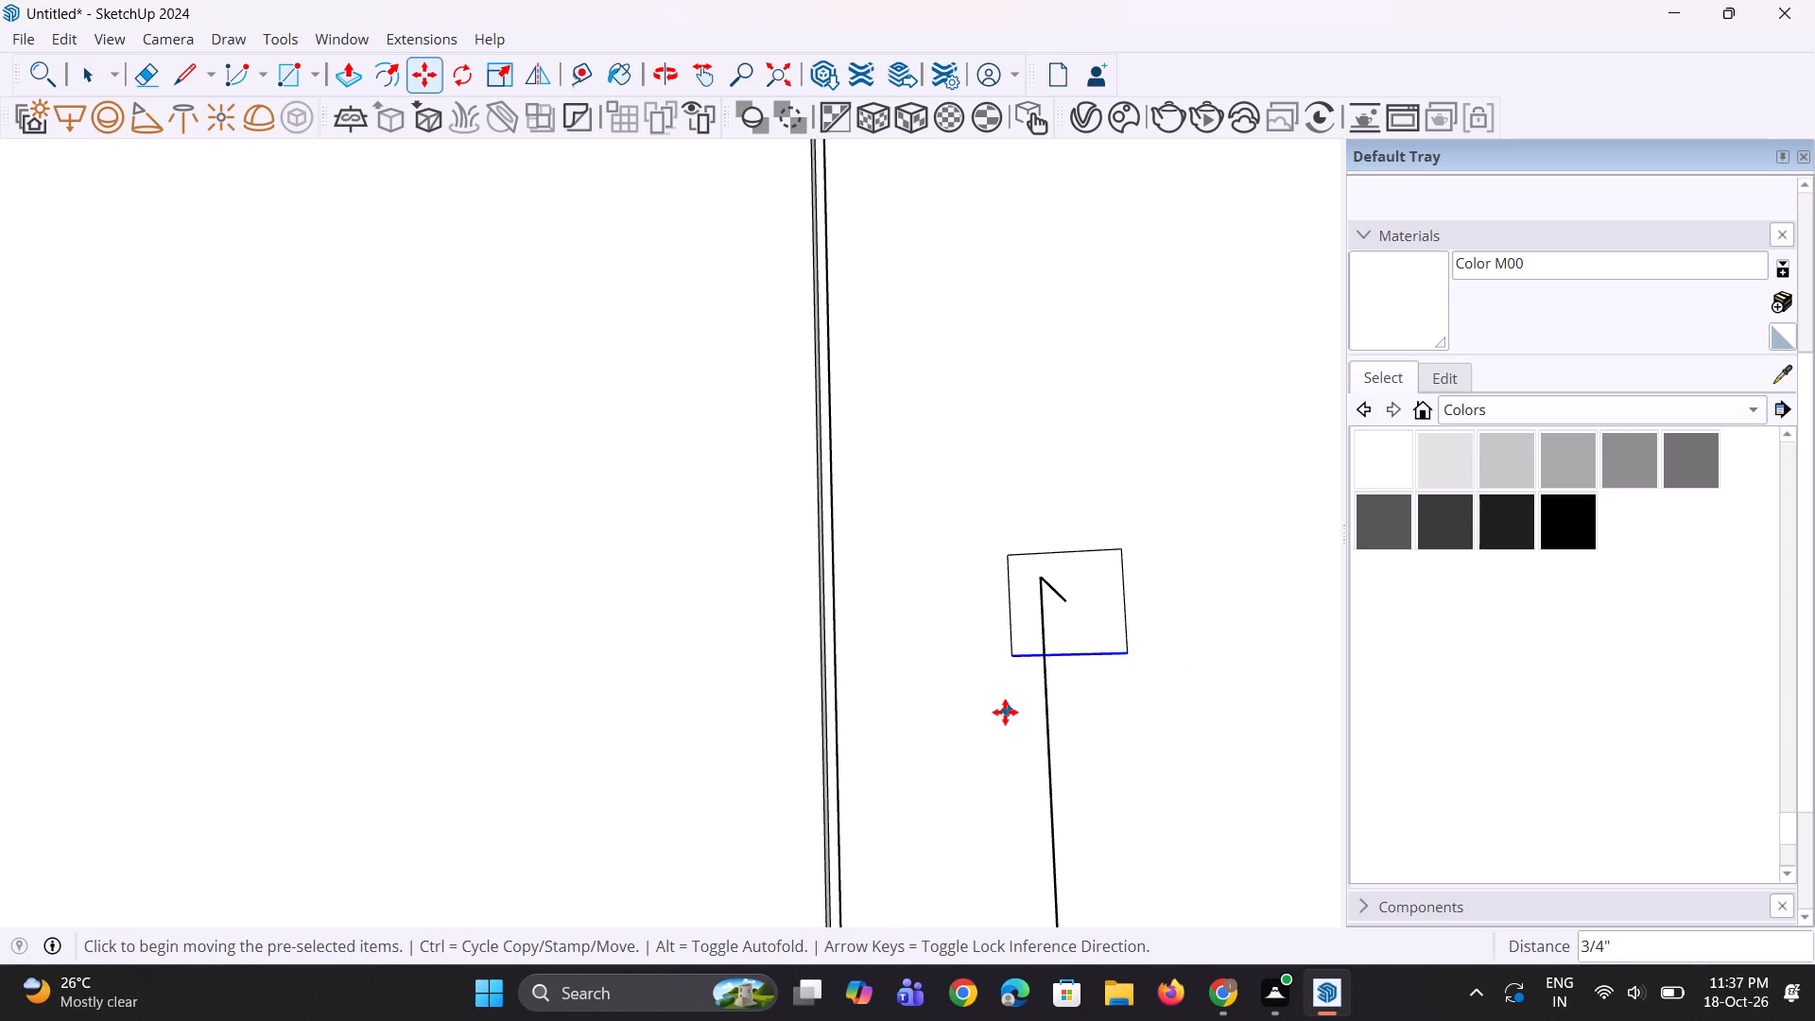
Move the rectangle's vertical edge farther from the seam slightly inward again to narrow the profile.
scroll(1005, 712, "down", 5)
middle_click_drag(1104, 736, 1041, 868)
key("space")
key("space")
scroll(1067, 613, "up", 2)
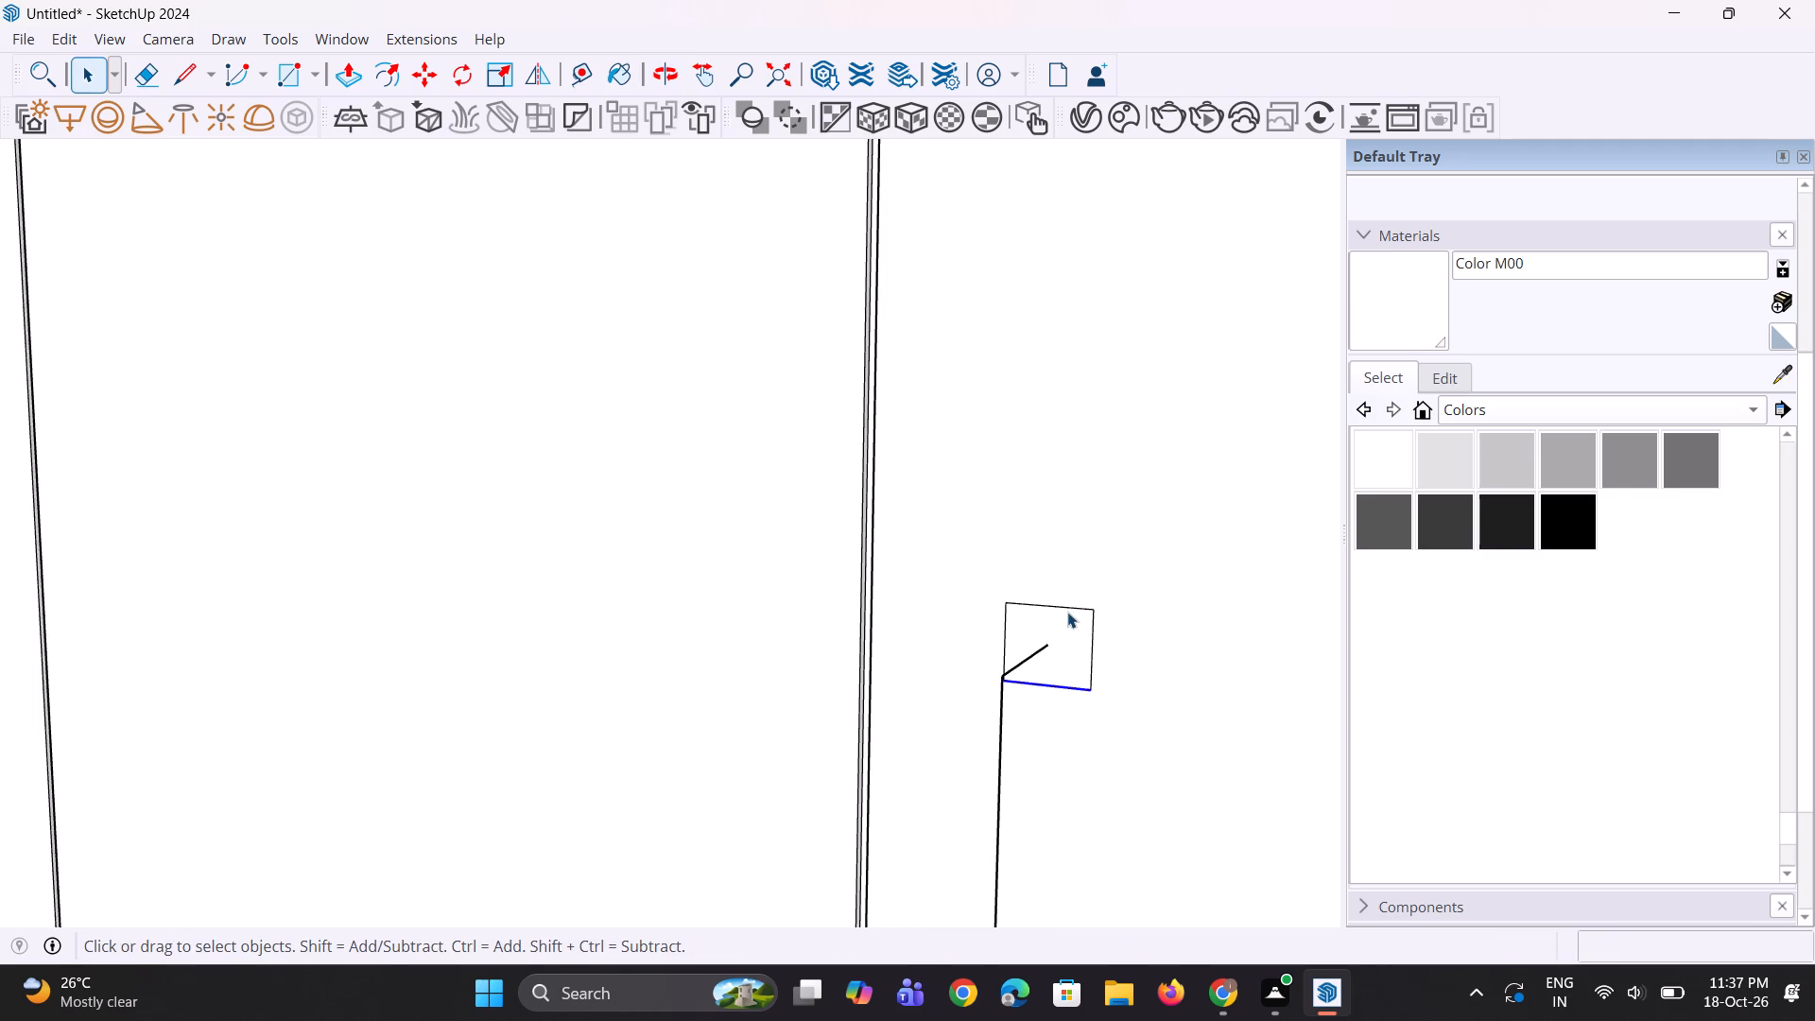
left_click(1090, 651)
scroll(1100, 641, "up", 5)
key("m")
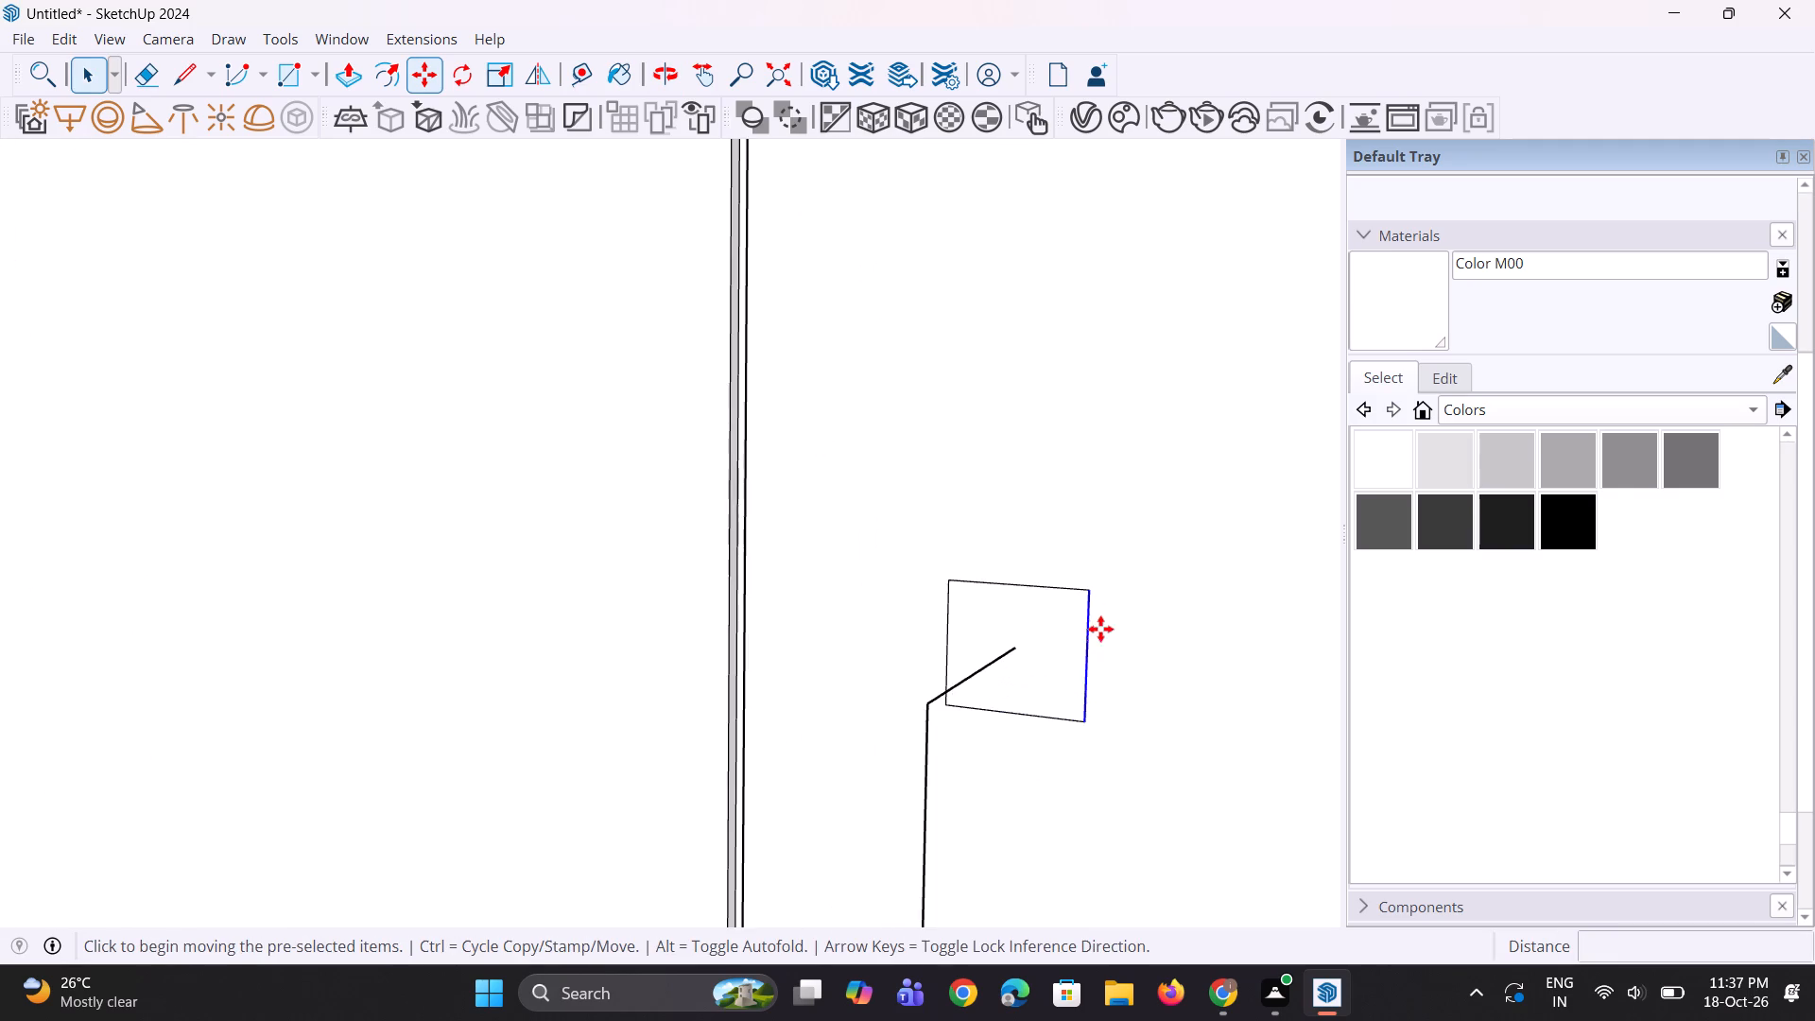
scroll(1100, 619, "up", 2)
left_click(1085, 586)
left_click(1070, 580)
key("space")
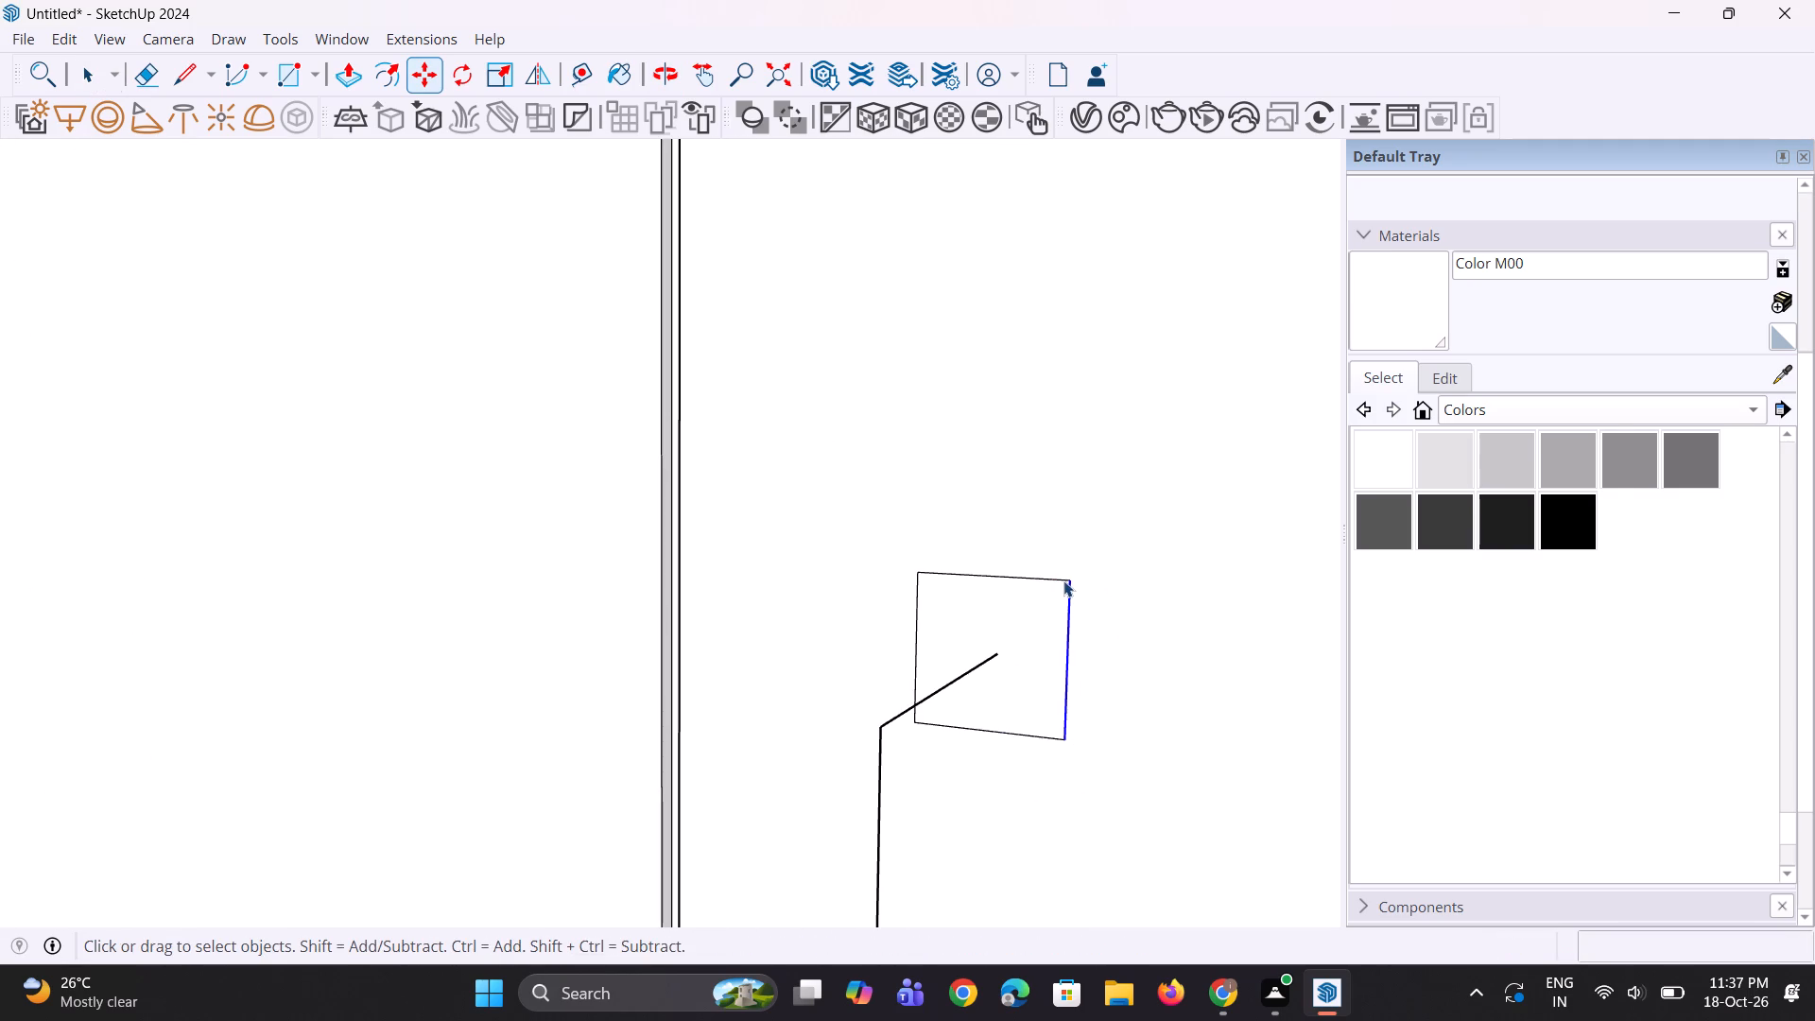
Move the profile rectangle's bottom edge upward about 3/16".
left_click(1028, 735)
scroll(1055, 750, "up", 2)
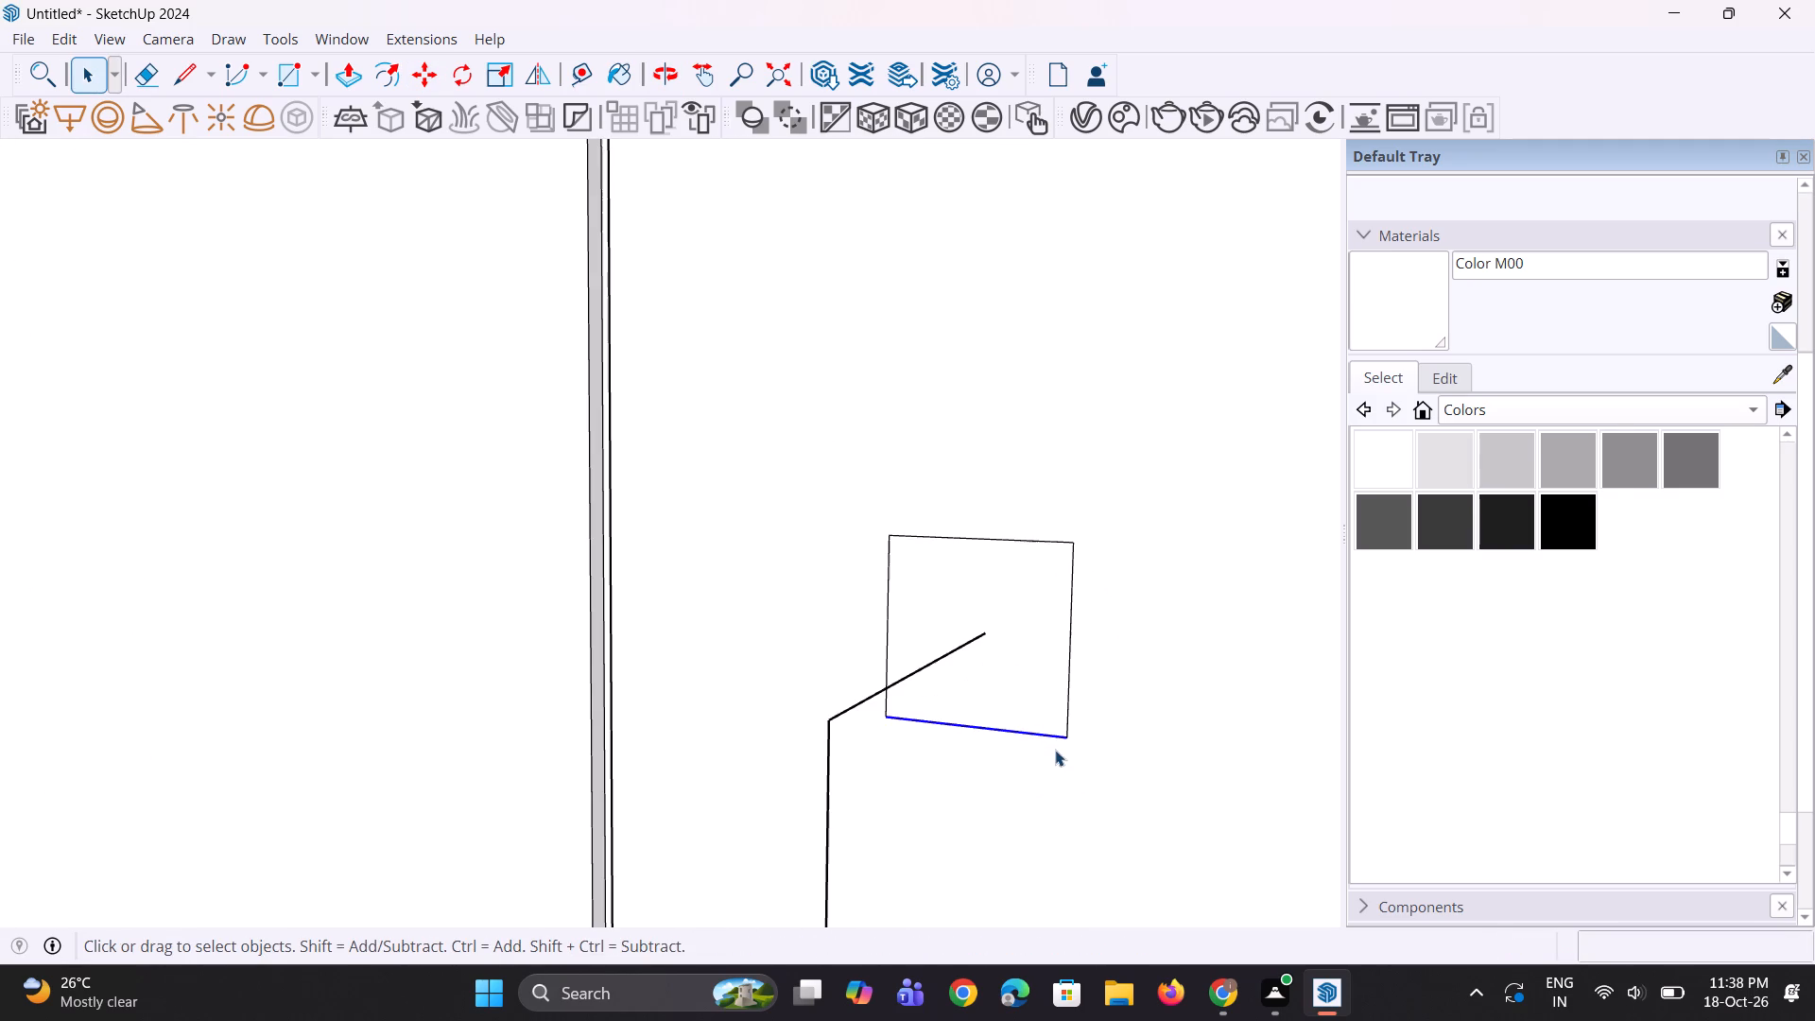
key("m")
scroll(1055, 750, "up", 1)
left_click(1064, 735)
left_click(1066, 719)
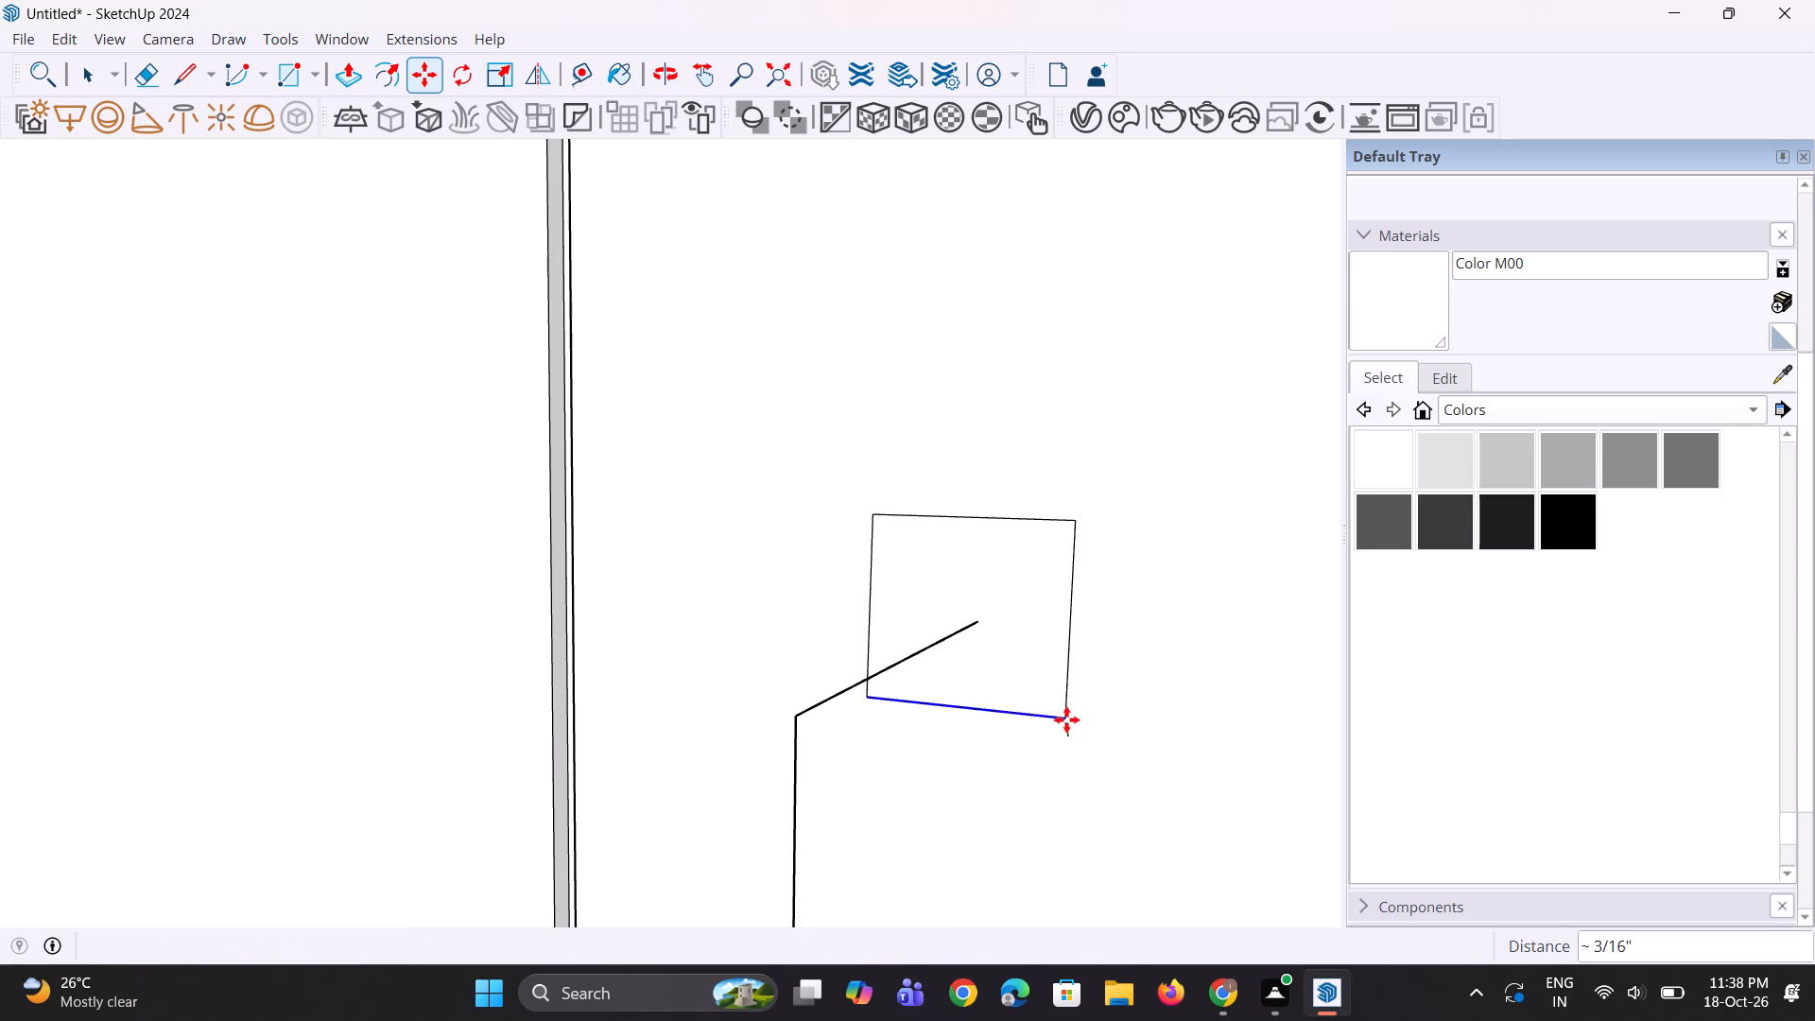
key("space")
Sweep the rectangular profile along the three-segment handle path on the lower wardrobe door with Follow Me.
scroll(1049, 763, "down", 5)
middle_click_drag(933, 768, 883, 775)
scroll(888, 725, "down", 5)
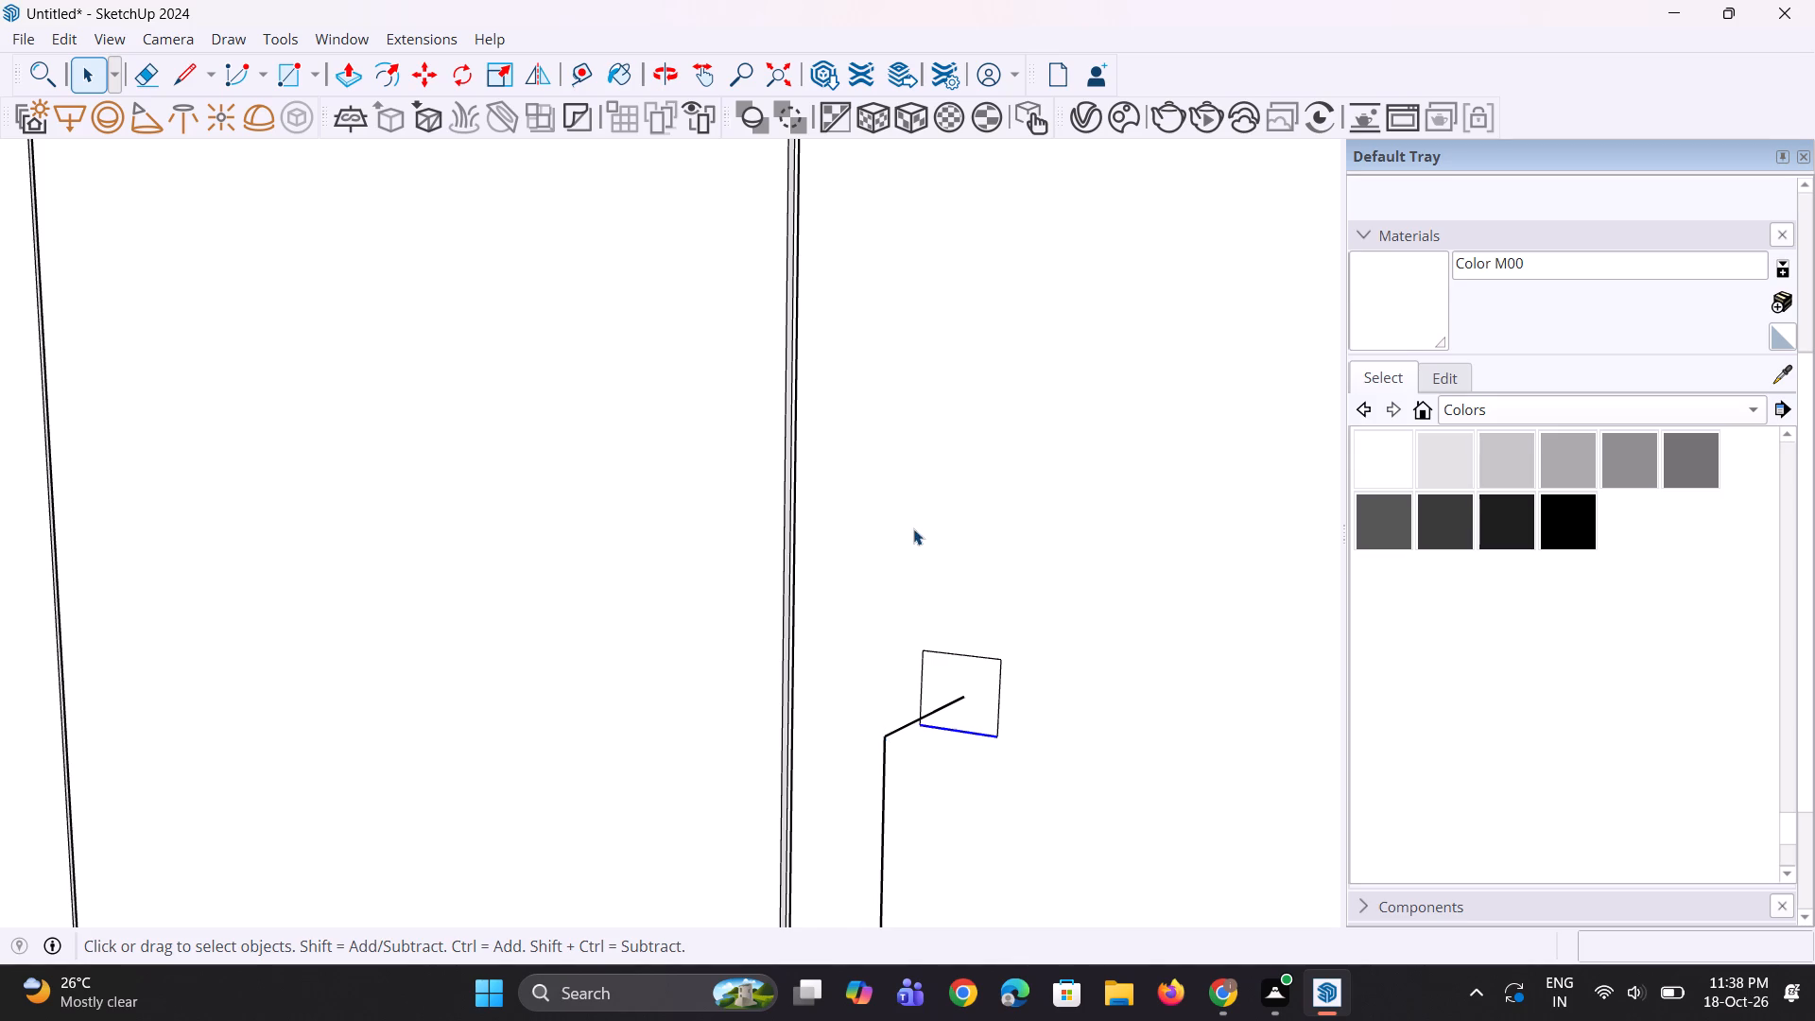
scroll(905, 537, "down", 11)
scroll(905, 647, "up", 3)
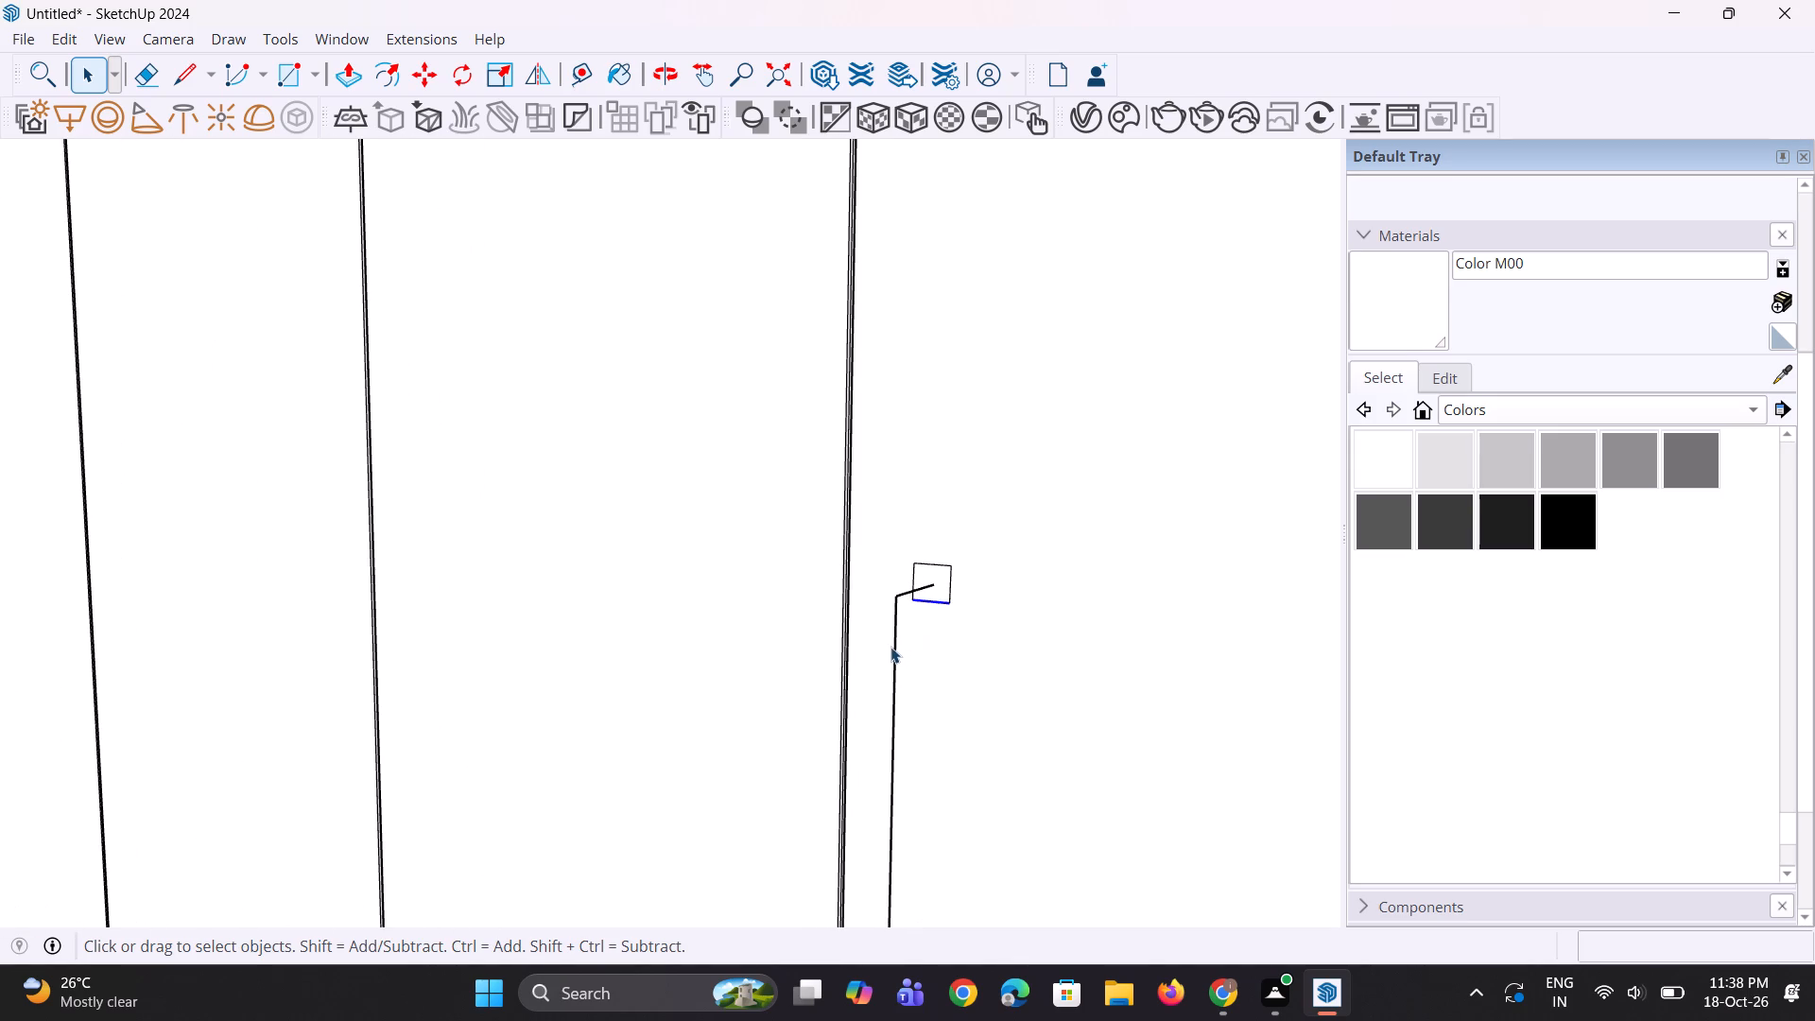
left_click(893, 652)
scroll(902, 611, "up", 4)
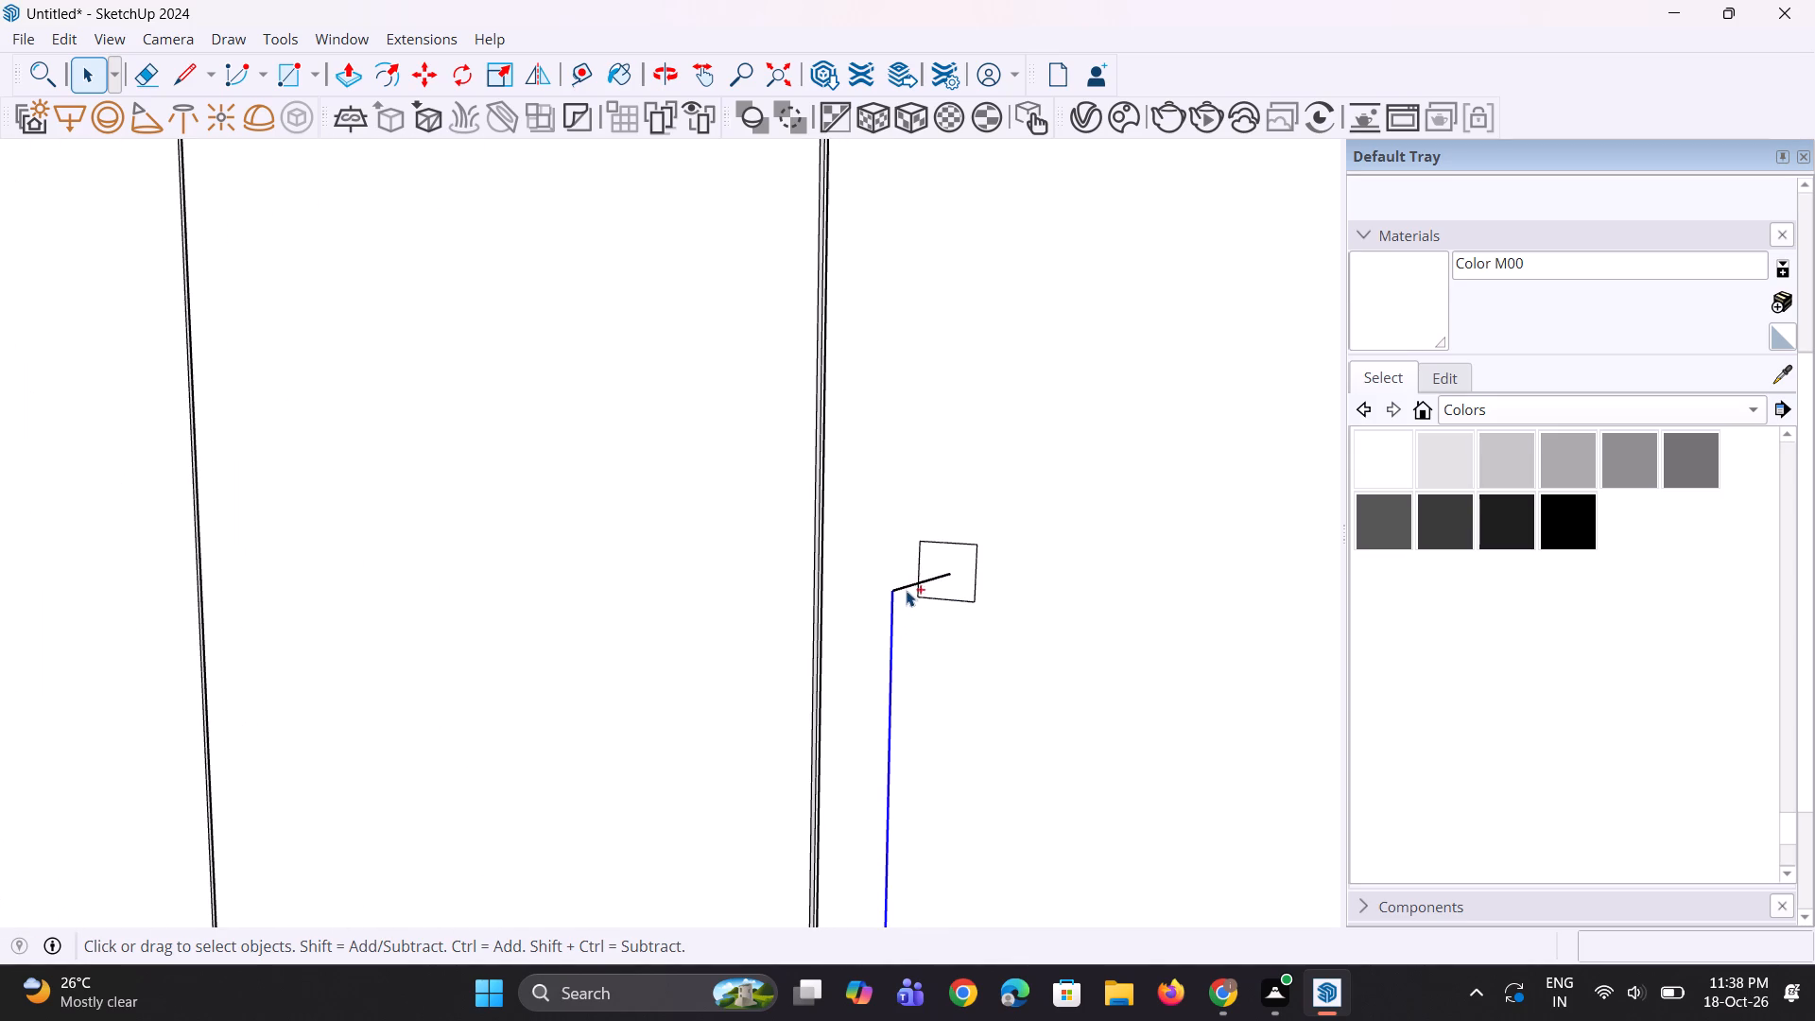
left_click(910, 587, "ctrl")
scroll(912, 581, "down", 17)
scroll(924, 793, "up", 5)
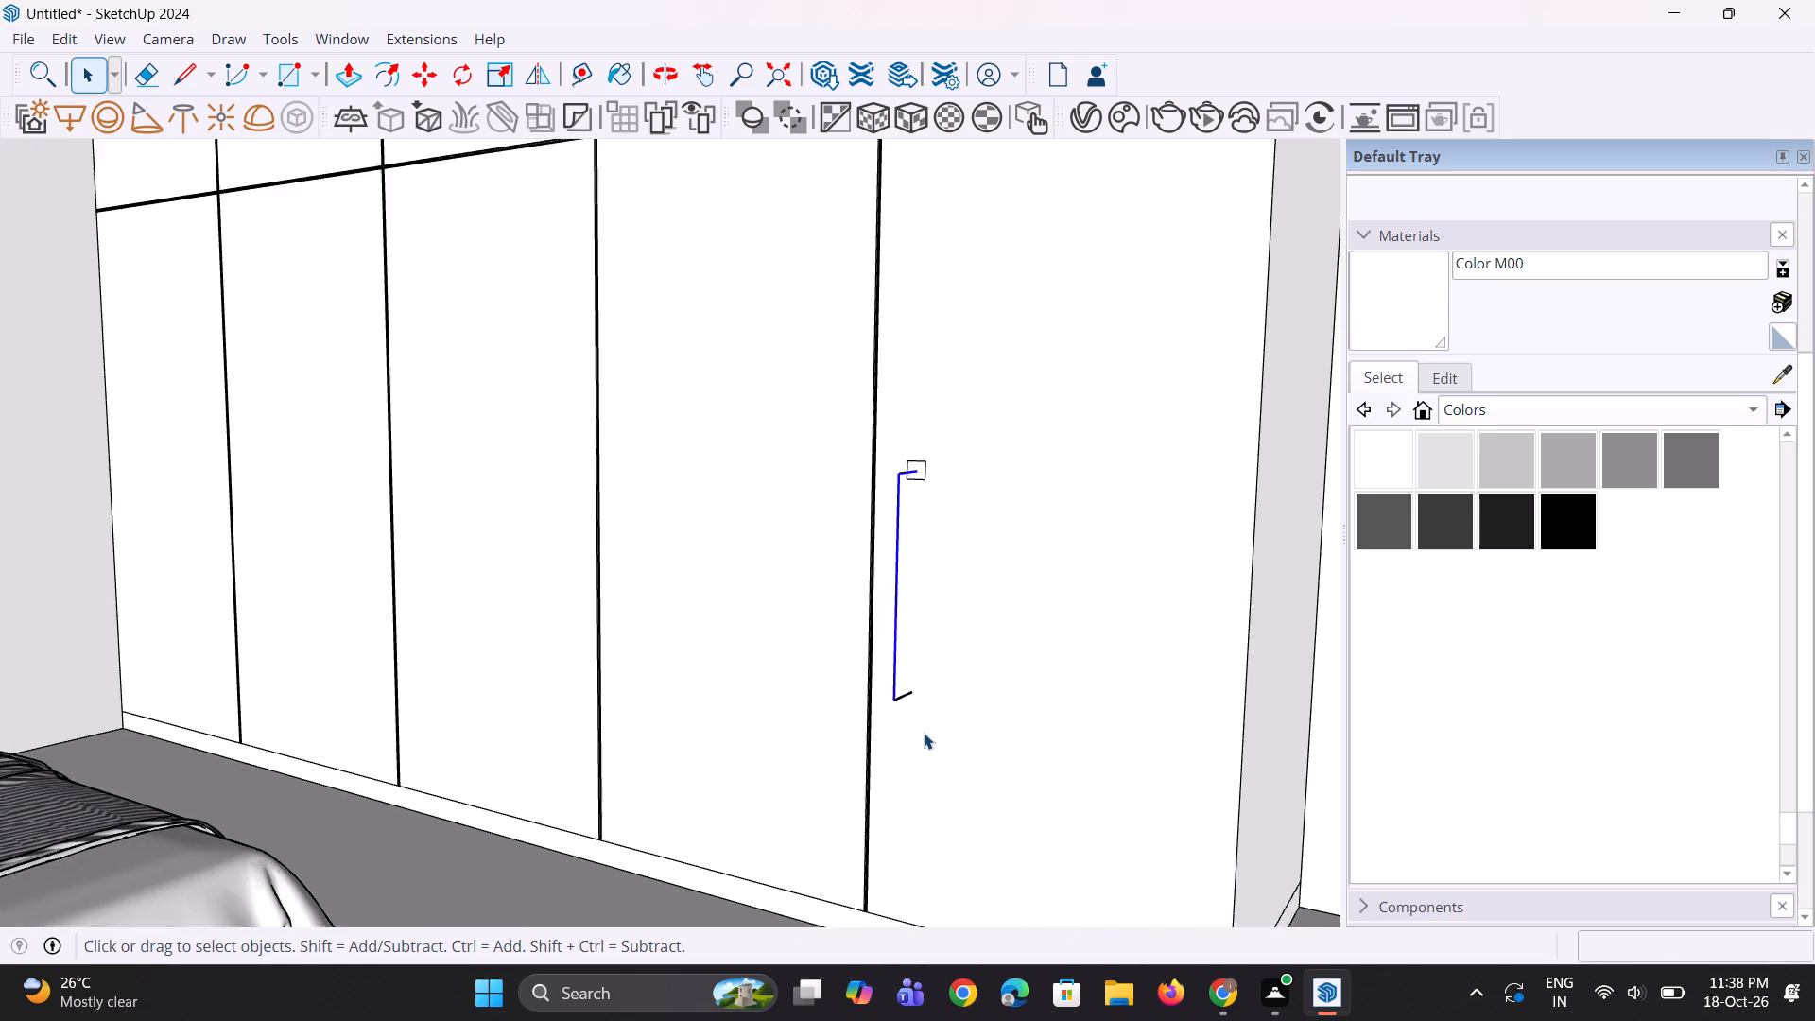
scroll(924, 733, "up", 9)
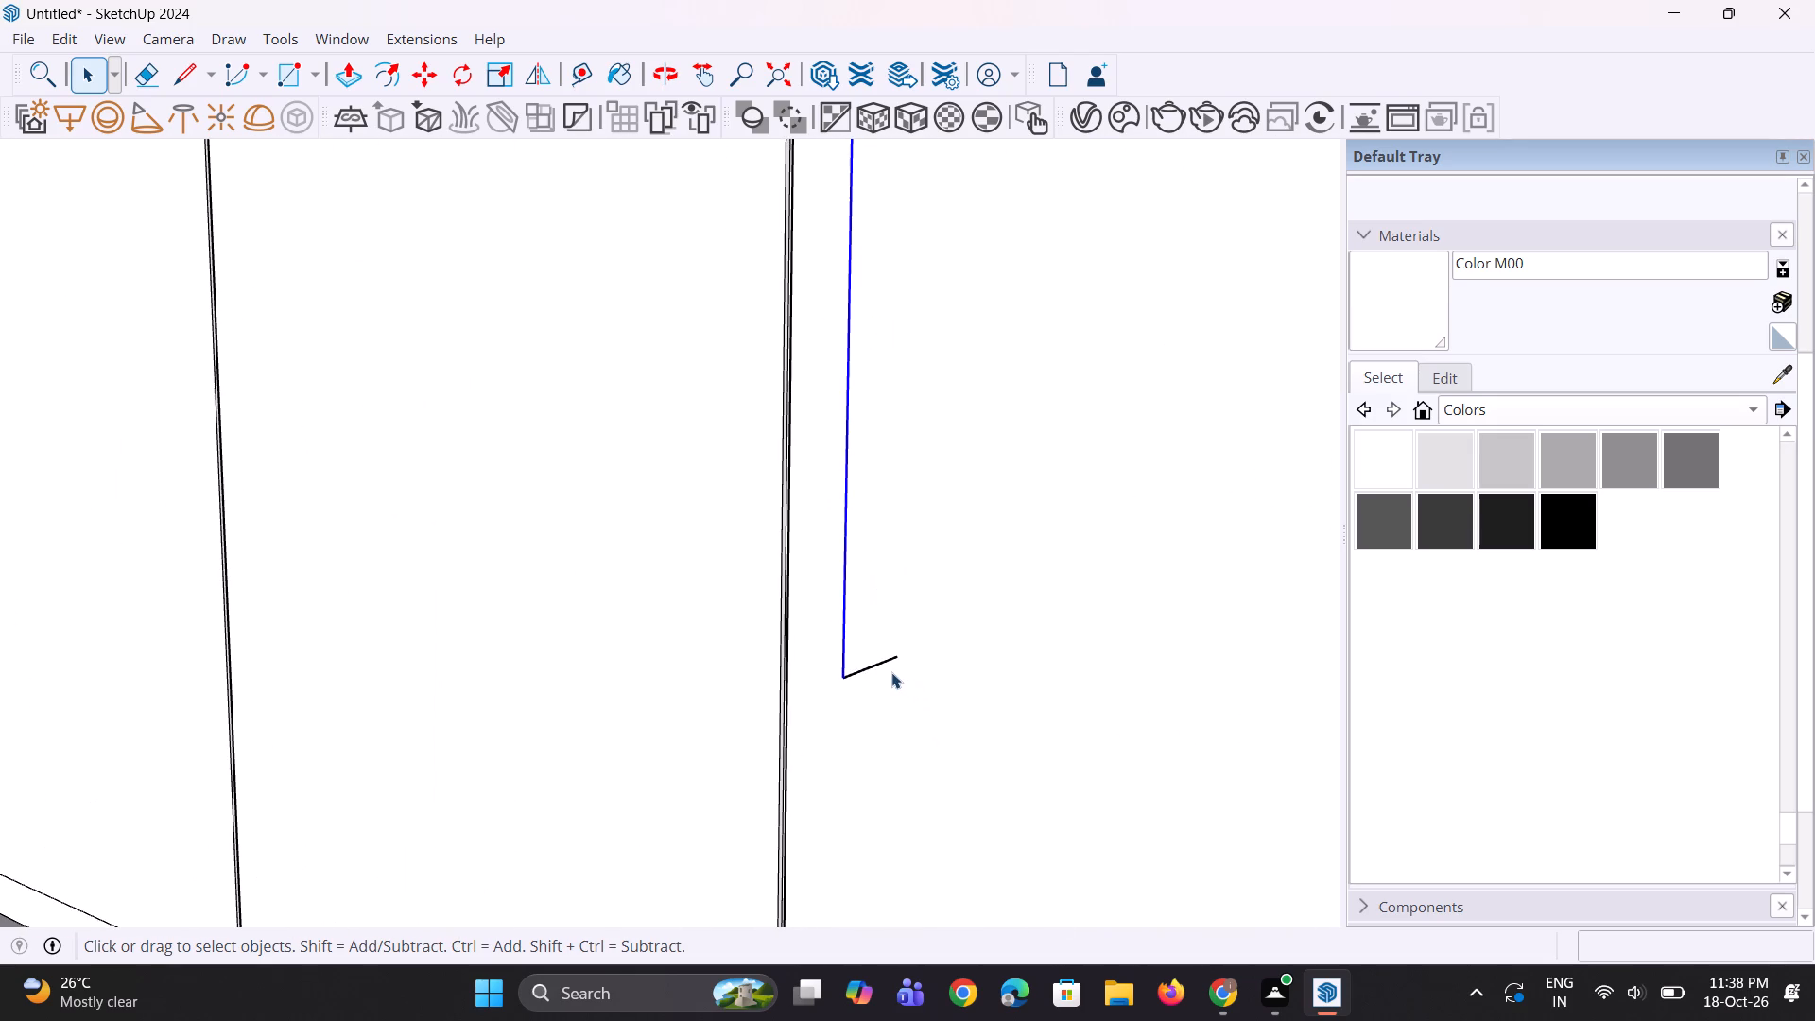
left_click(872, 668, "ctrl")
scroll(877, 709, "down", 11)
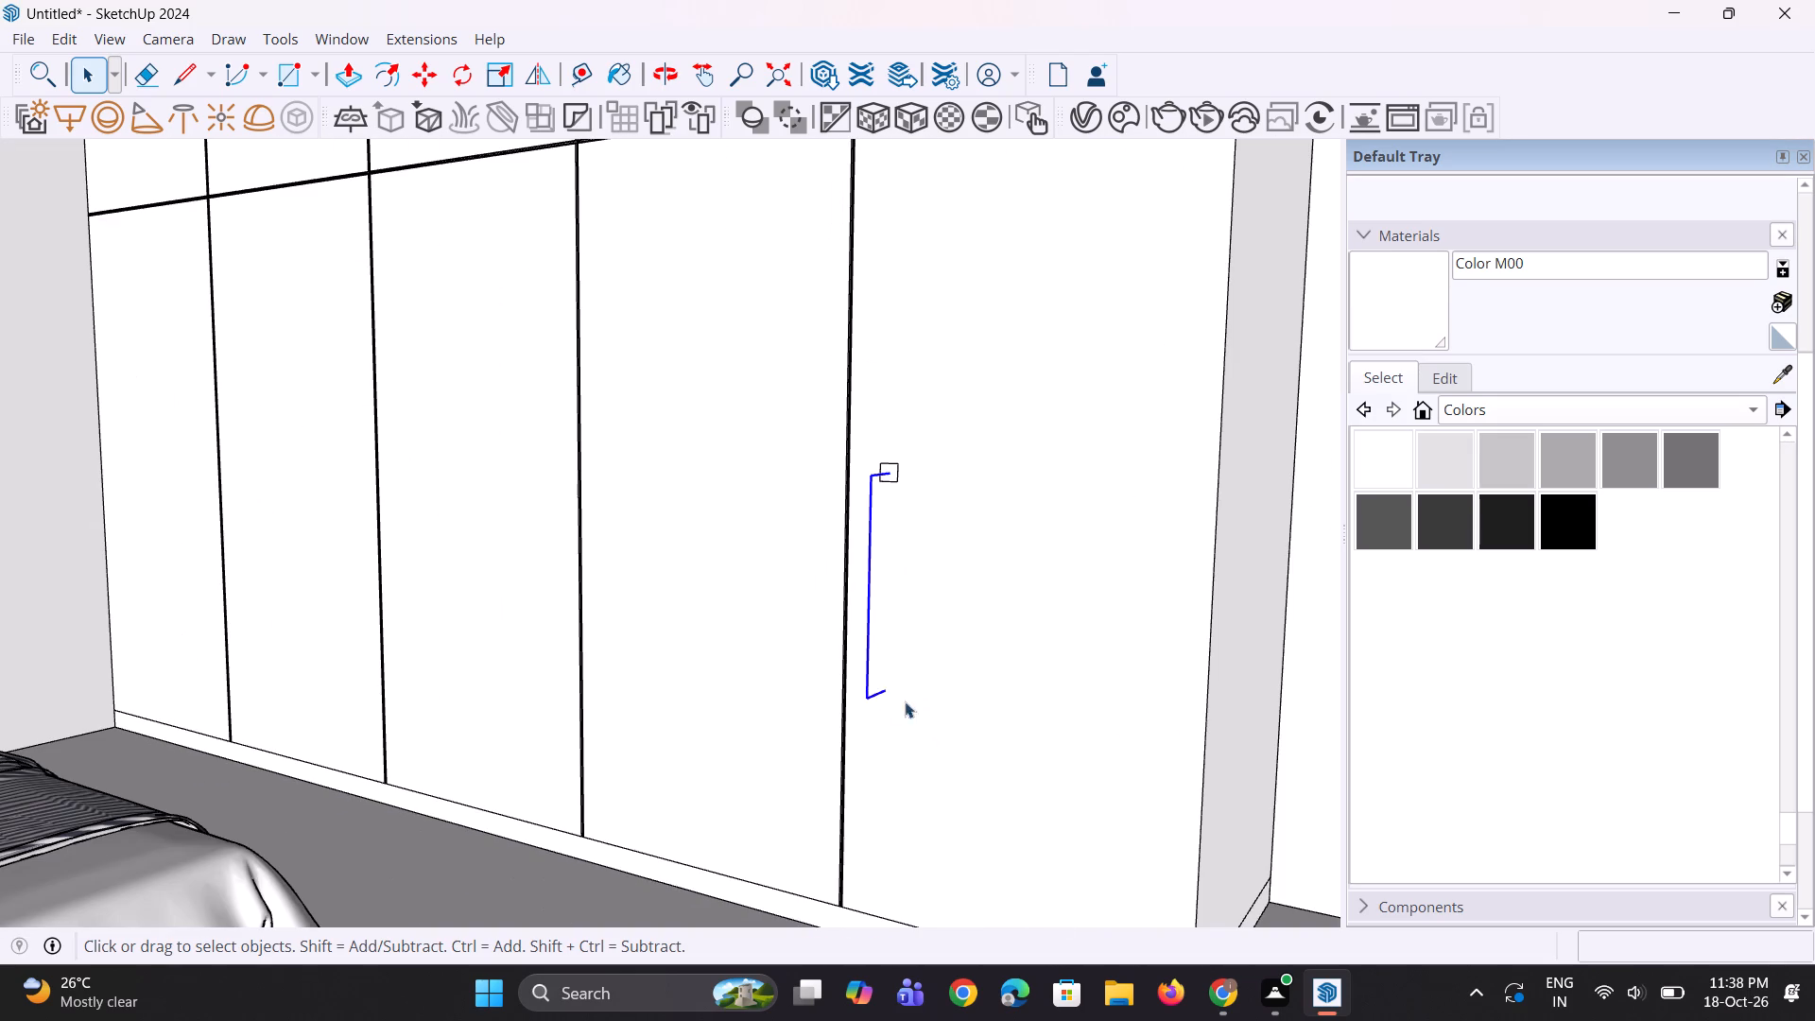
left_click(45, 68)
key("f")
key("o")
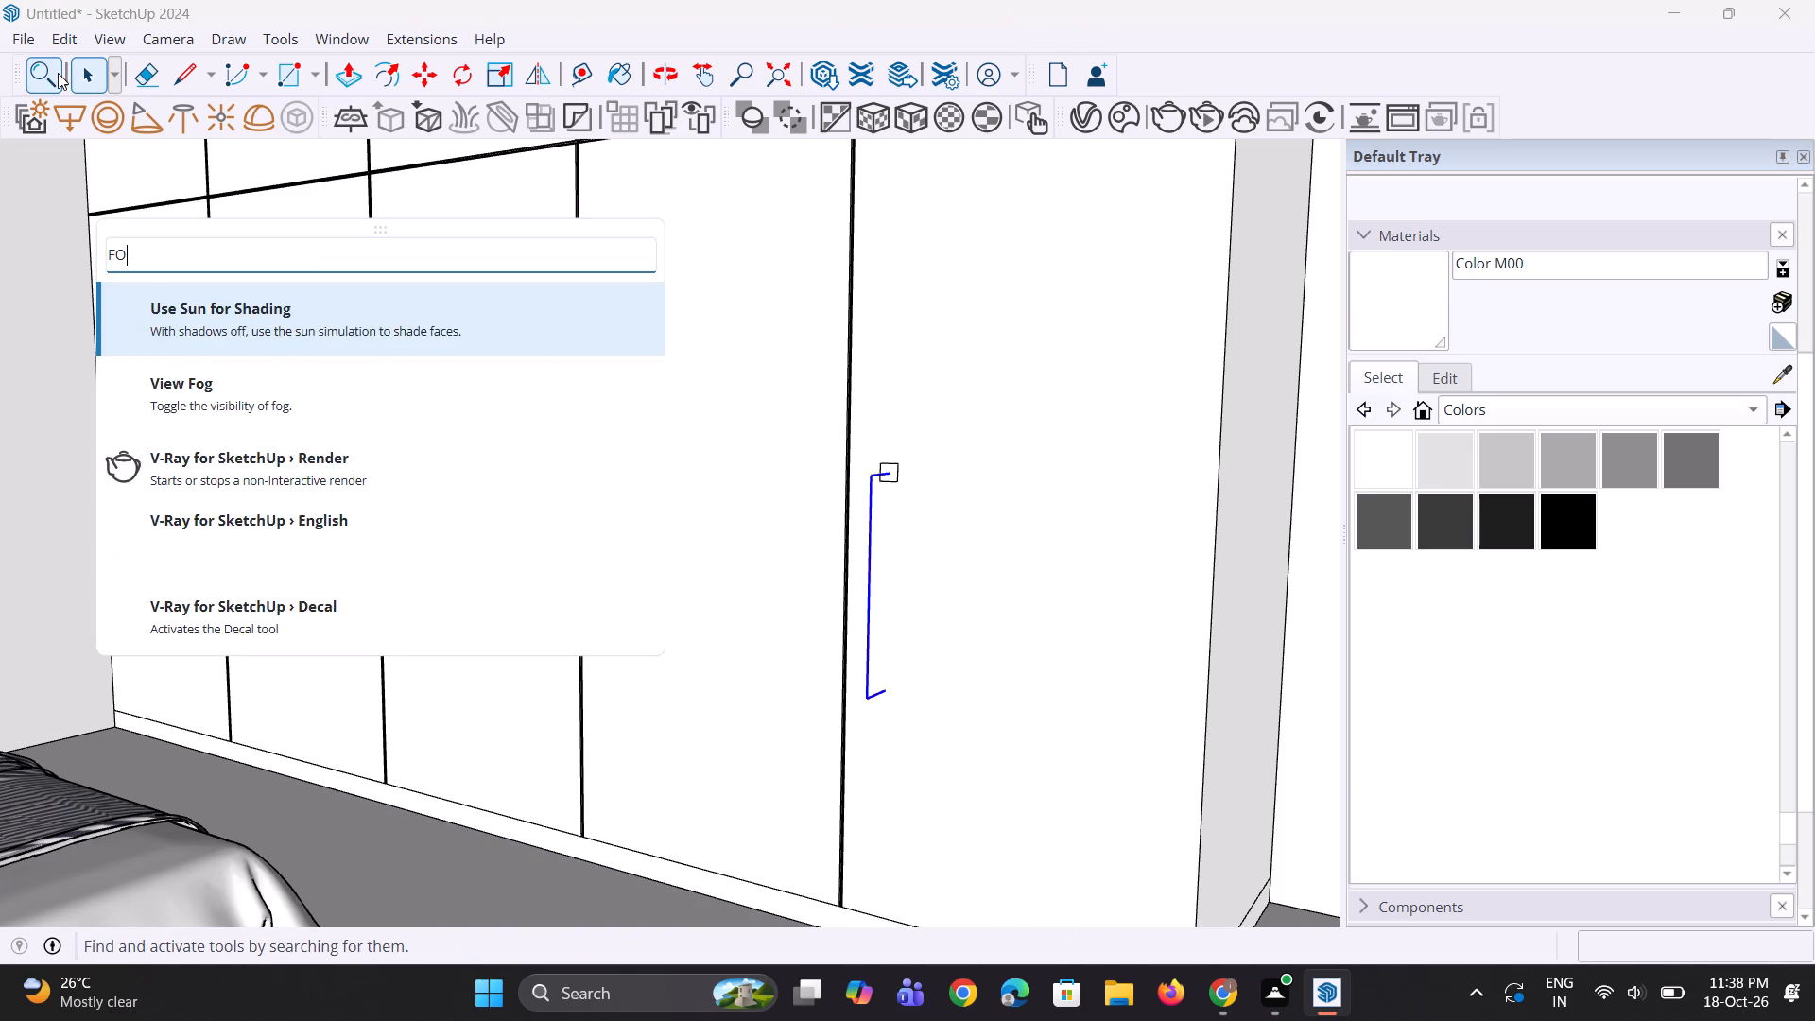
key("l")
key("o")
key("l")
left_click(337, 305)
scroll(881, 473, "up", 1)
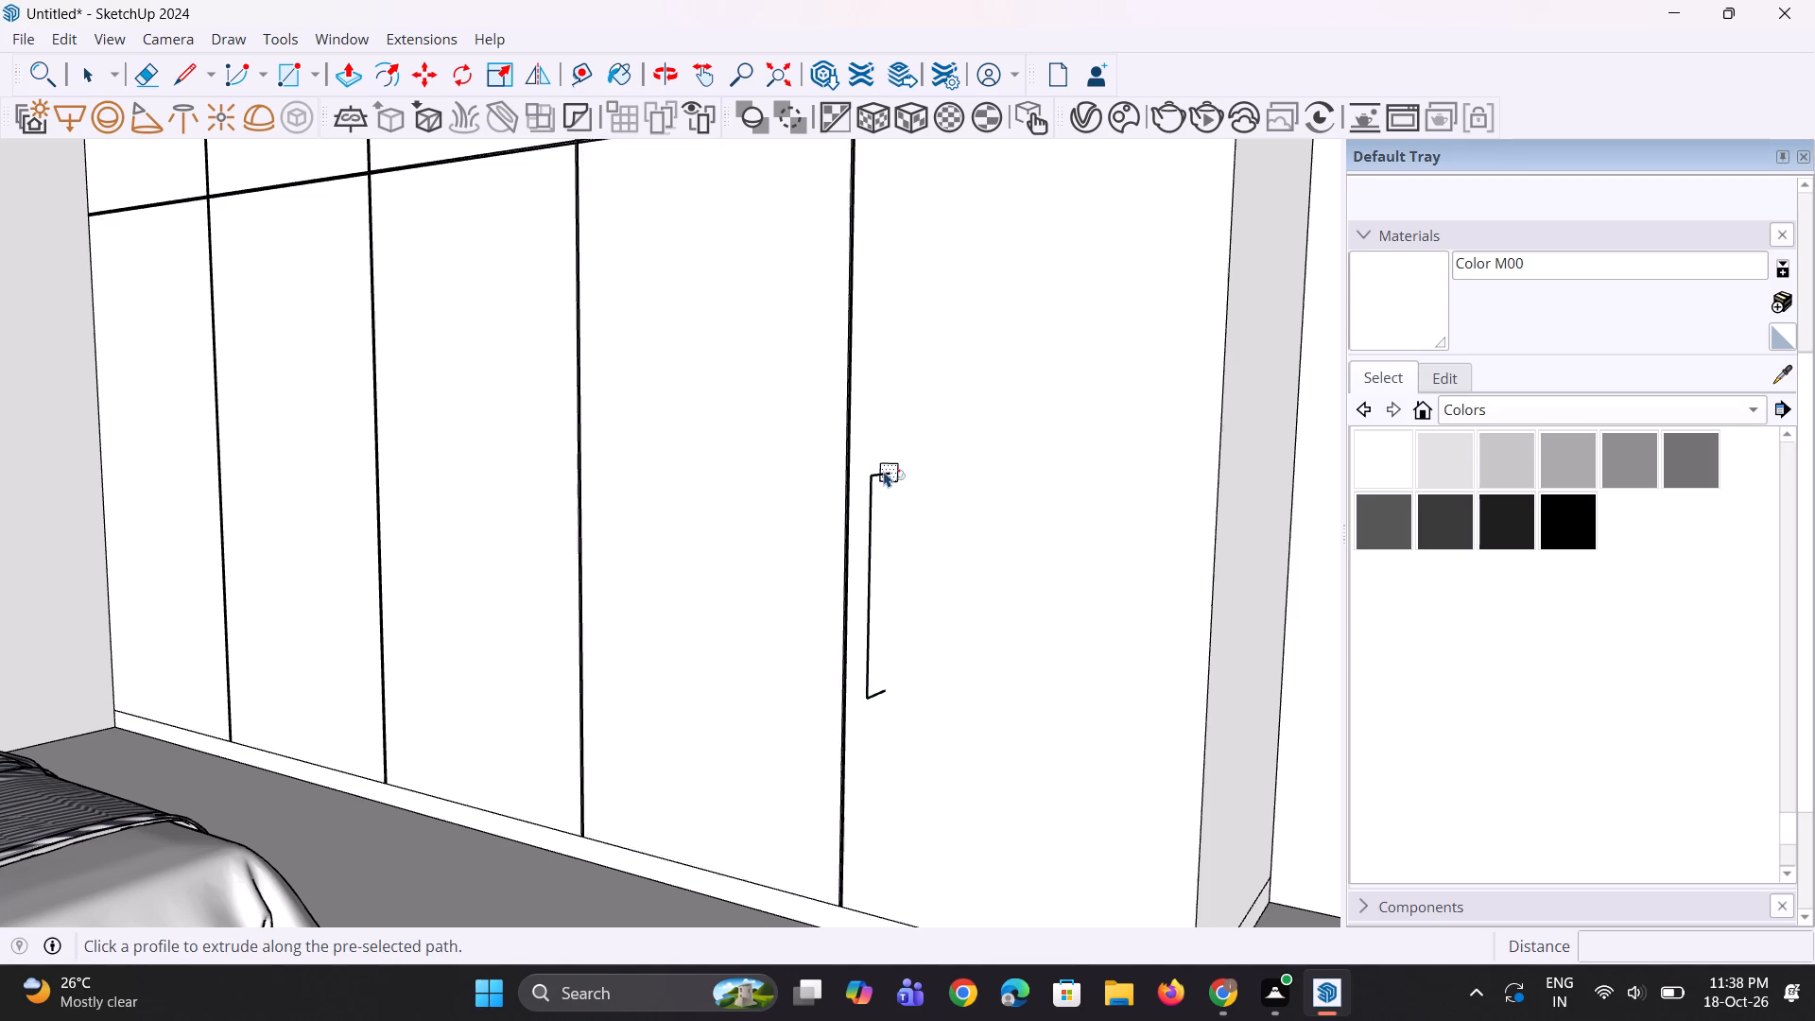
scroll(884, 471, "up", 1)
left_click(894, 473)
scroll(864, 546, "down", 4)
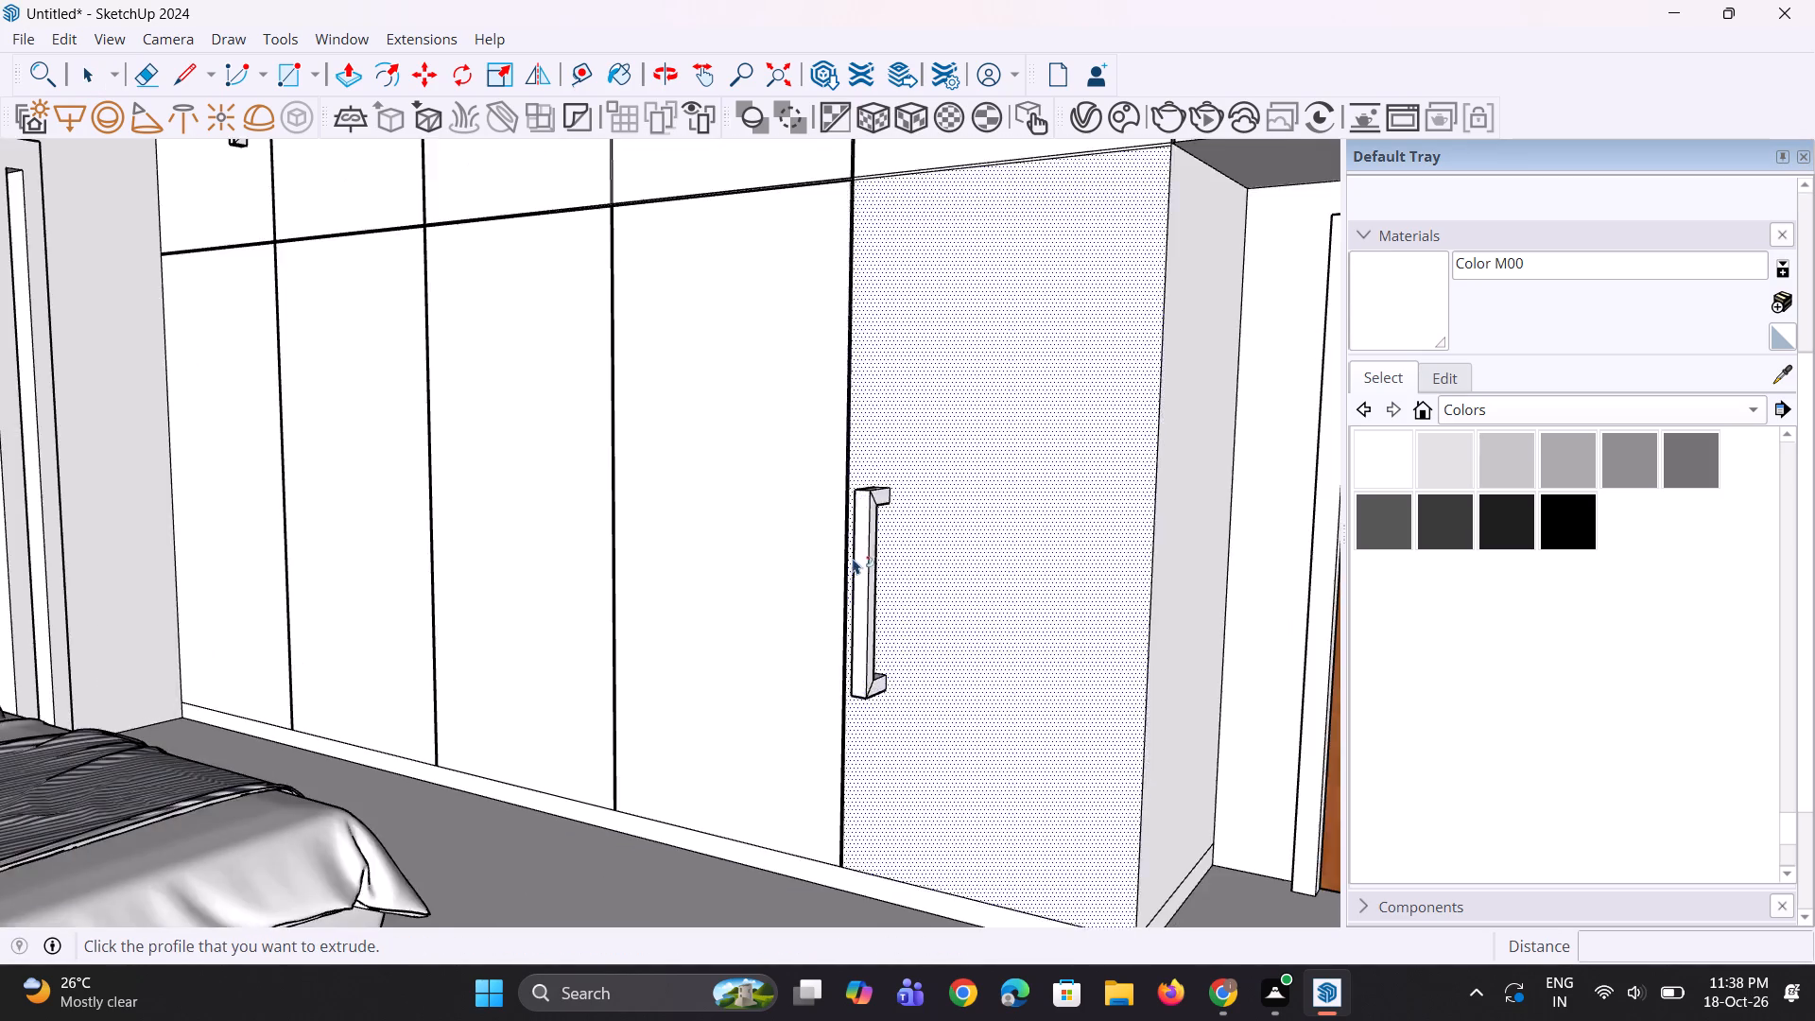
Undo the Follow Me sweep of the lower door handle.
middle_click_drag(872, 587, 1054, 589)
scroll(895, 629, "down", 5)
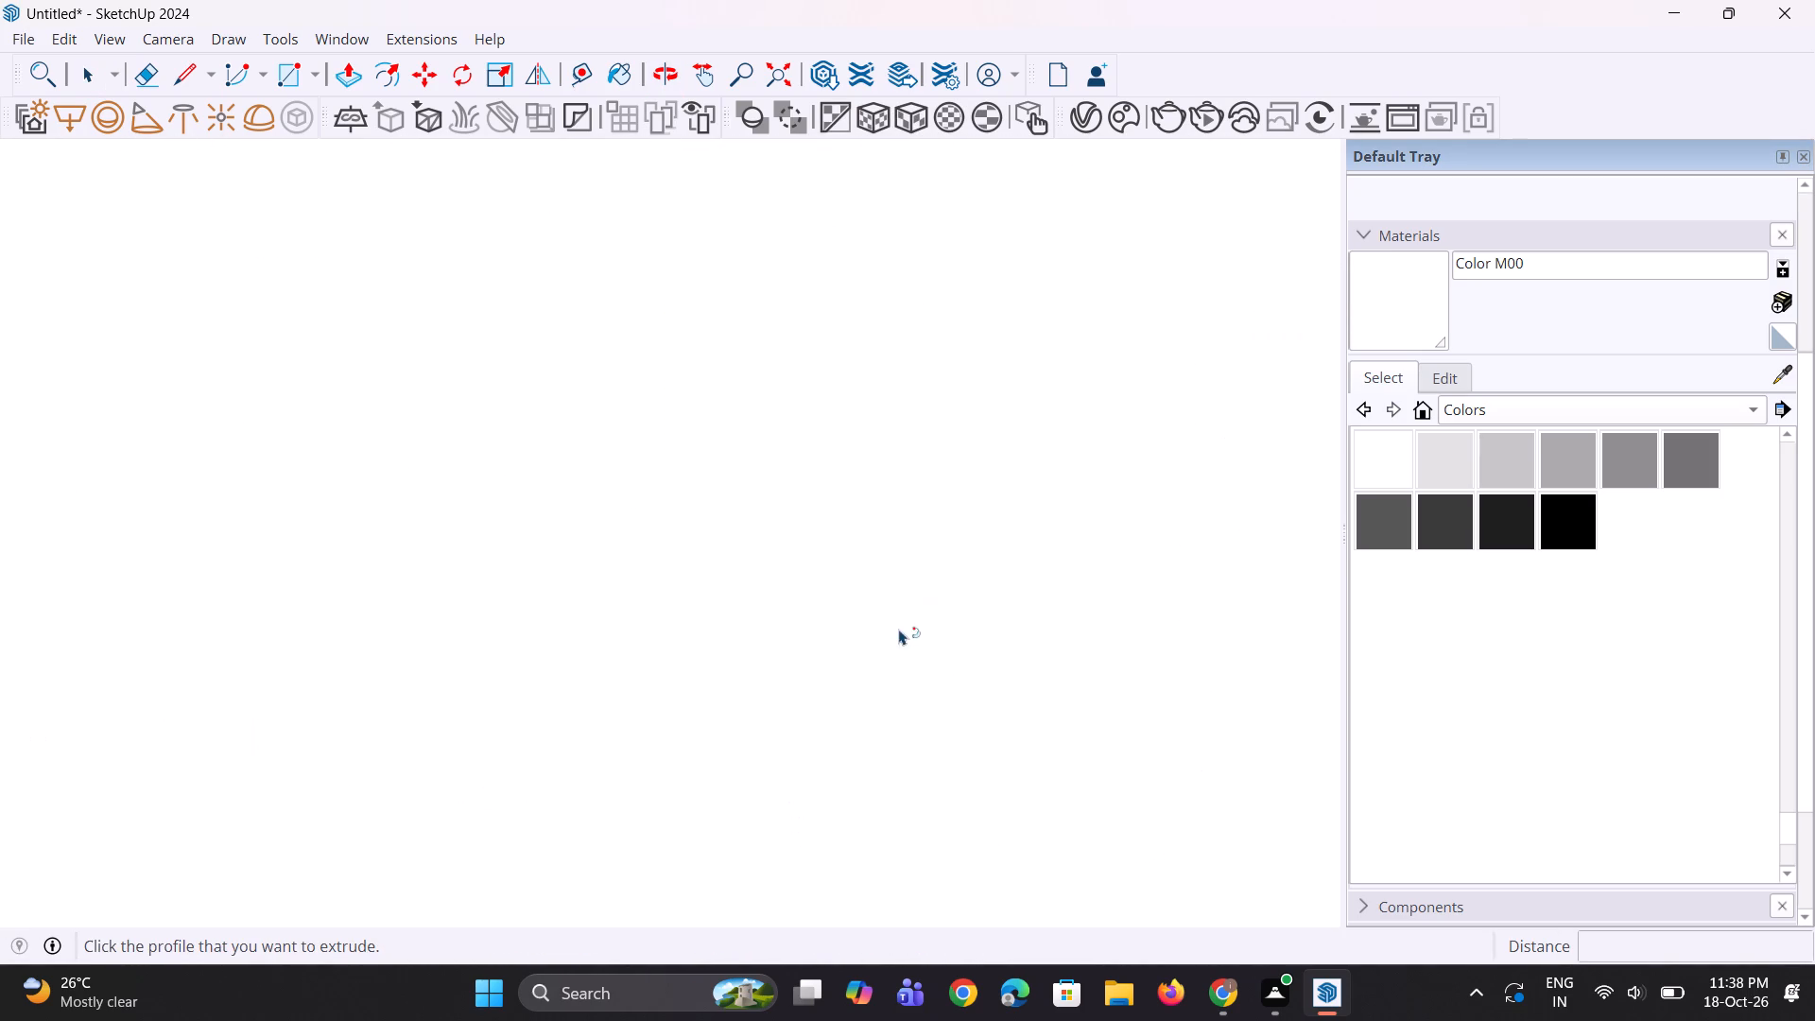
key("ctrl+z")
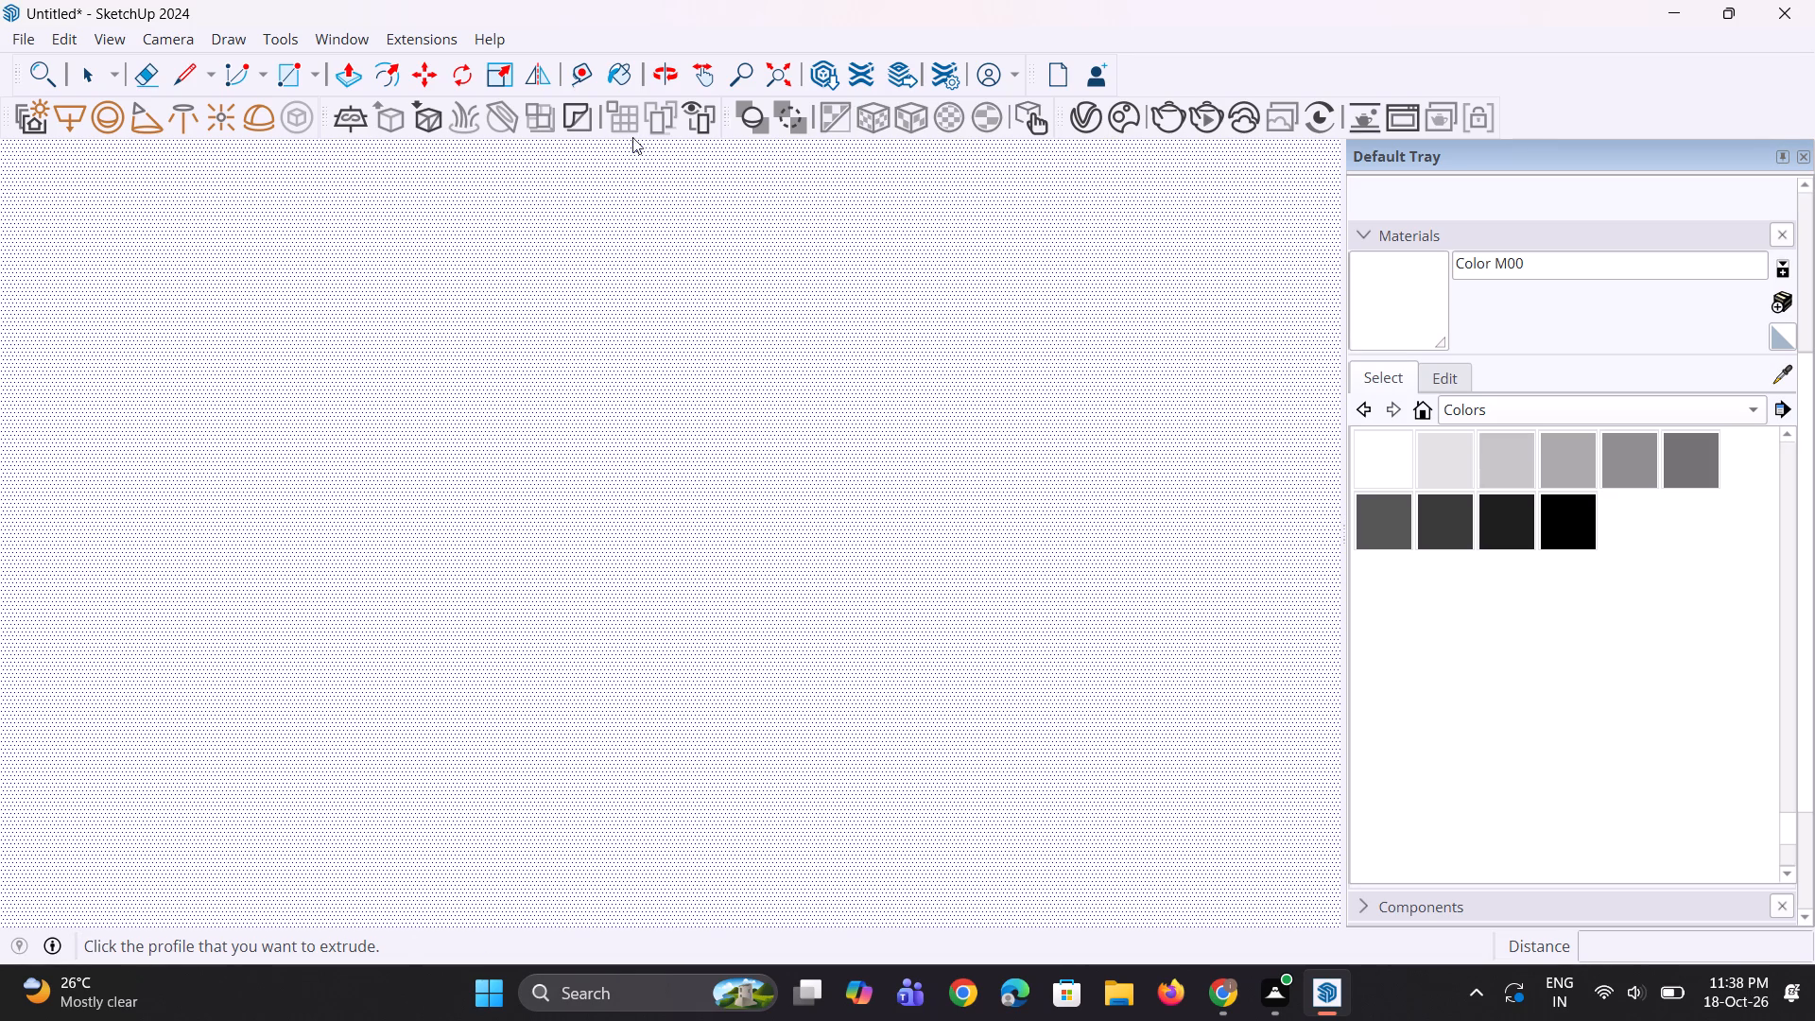
Move the profile rectangle's seam-side vertical edge slightly inward, toward the end of the handle path.
key("space")
key("space")
left_click(778, 90)
scroll(806, 514, "up", 7)
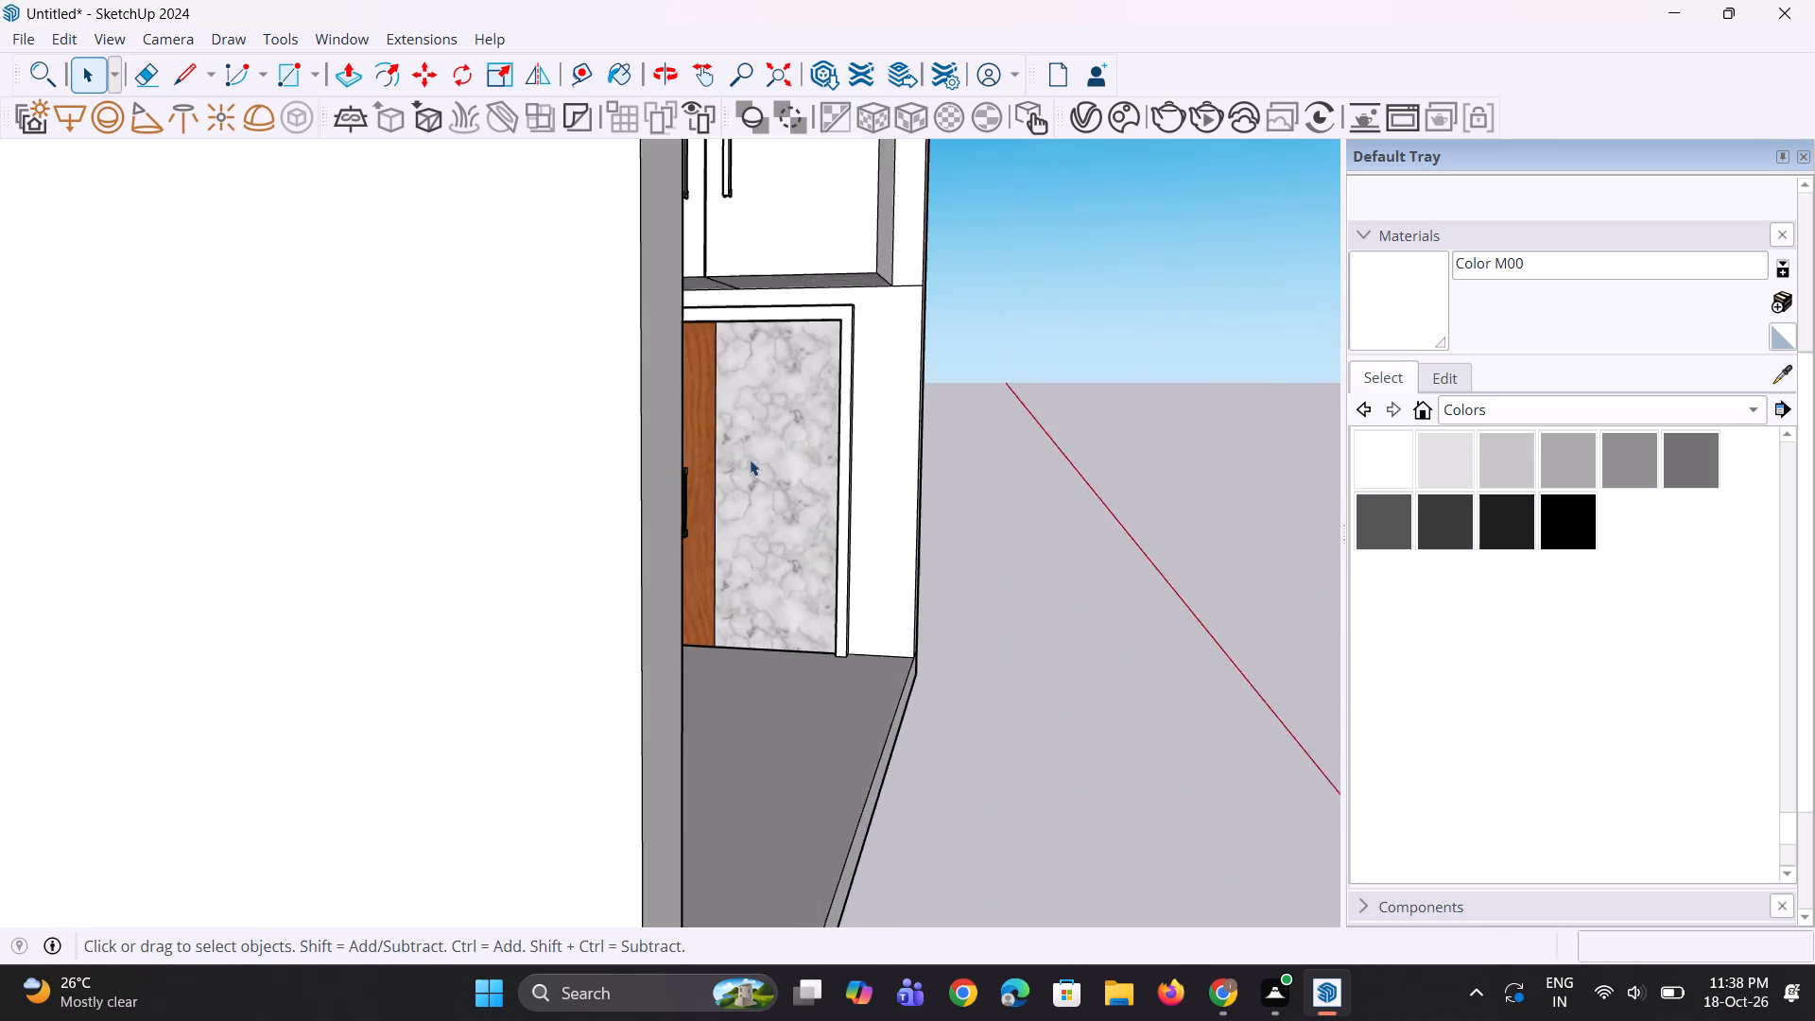
middle_click_drag(749, 464, 723, 567)
scroll(639, 510, "down", 6)
scroll(566, 450, "down", 1)
middle_click_drag(566, 474, 633, 659)
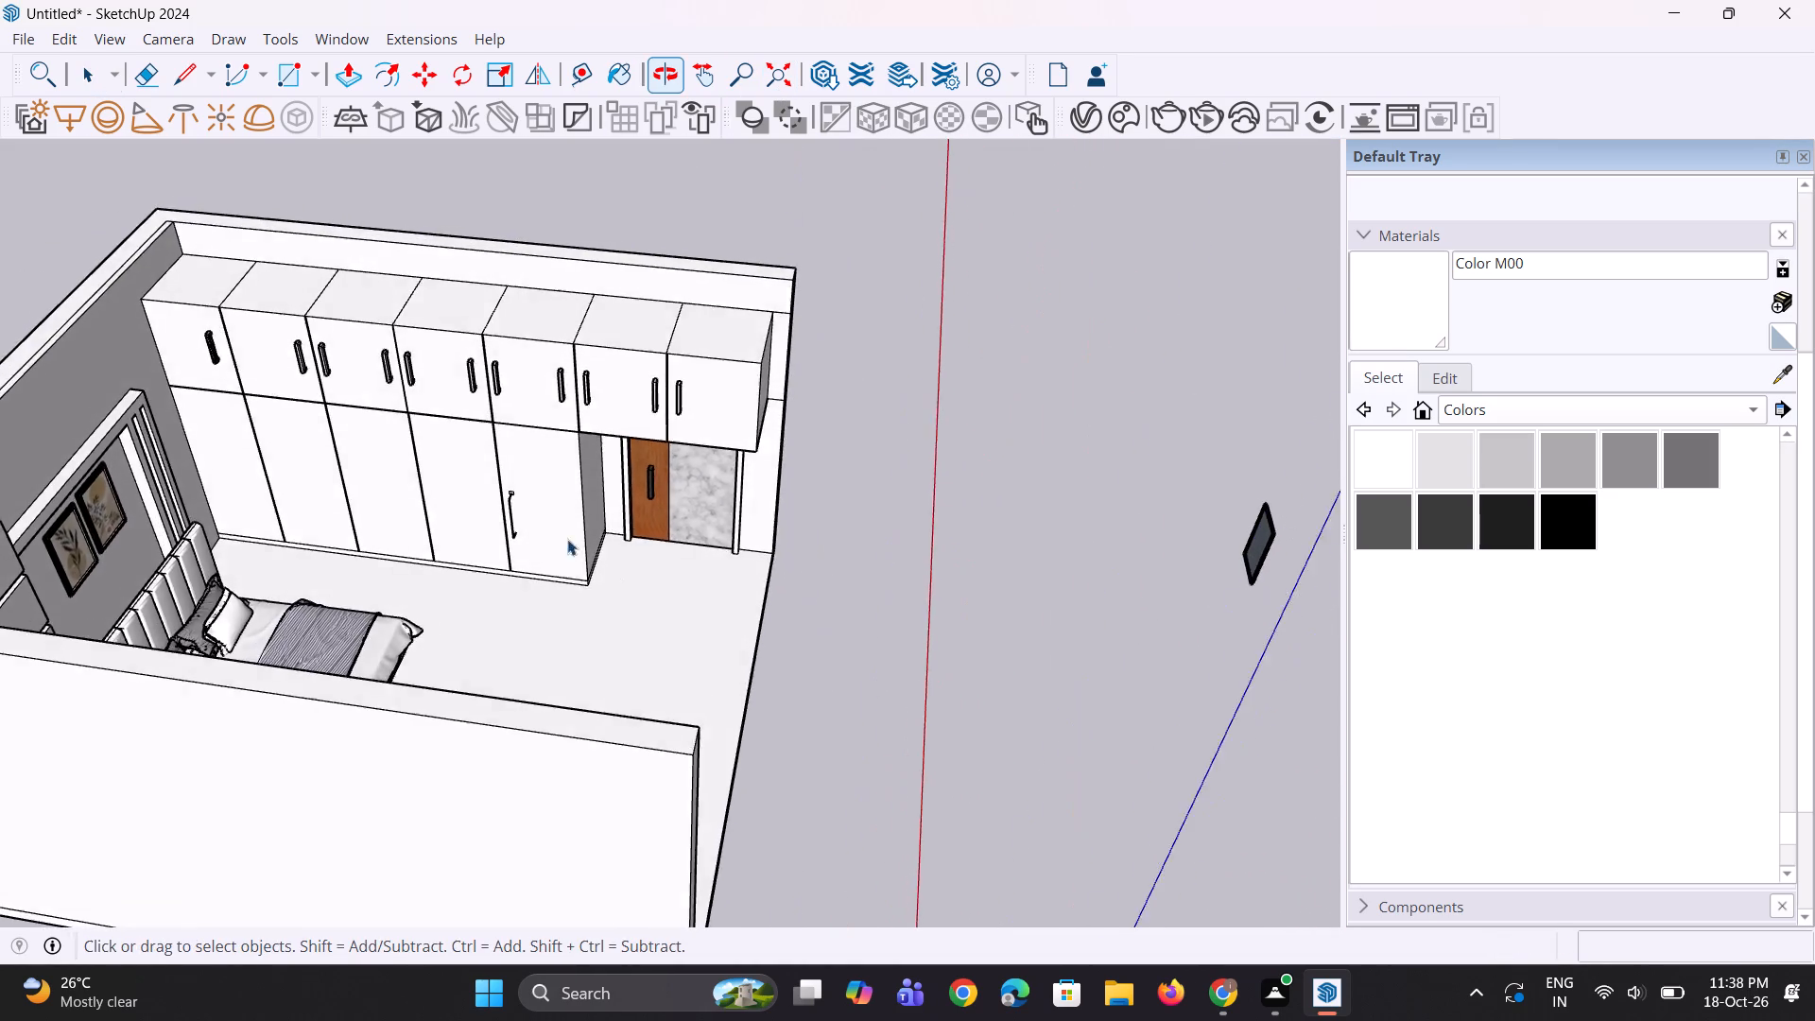
scroll(506, 497, "up", 20)
scroll(506, 497, "up", 2)
middle_click_drag(505, 491, 599, 467)
scroll(673, 441, "up", 1)
left_click(669, 442)
scroll(669, 490, "up", 5)
key("m")
scroll(671, 476, "up", 2)
left_click(670, 445)
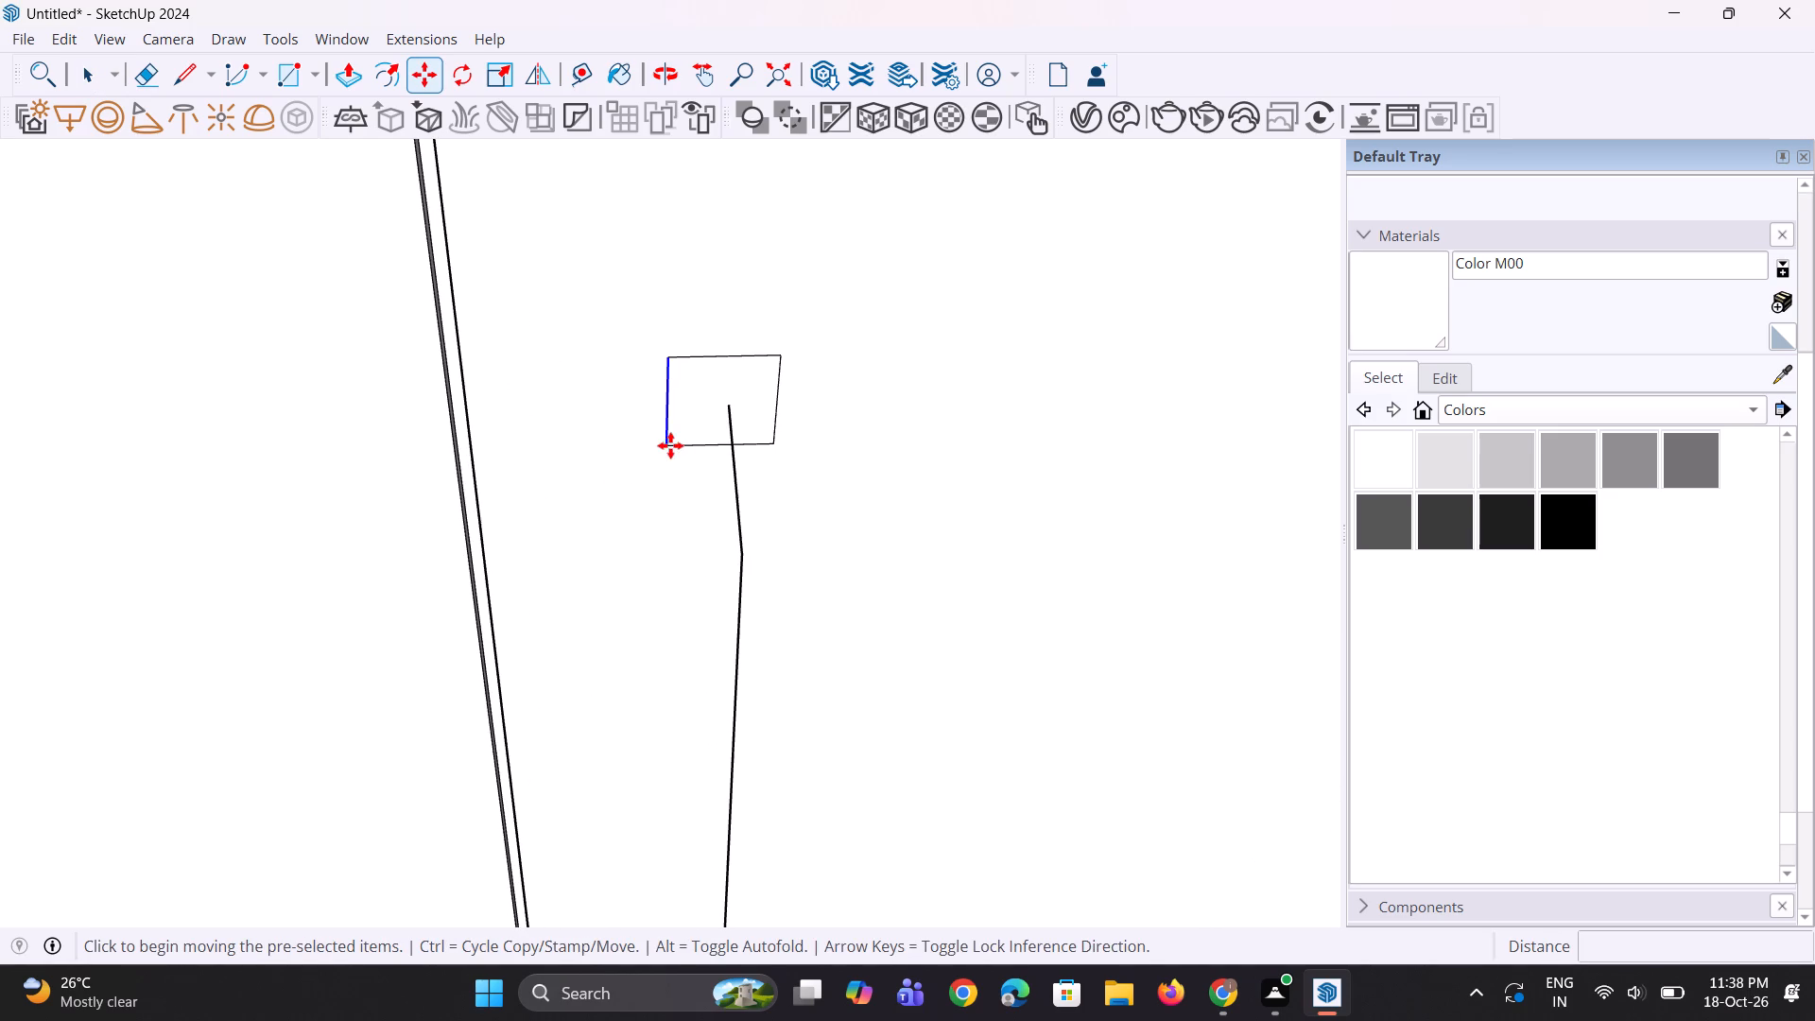
left_click(686, 446)
key("space")
key("space")
Move the profile rectangle's vertical edge farther from the door seam slightly inward to narrow the profile.
middle_click_drag(786, 436, 743, 382)
left_click(785, 432)
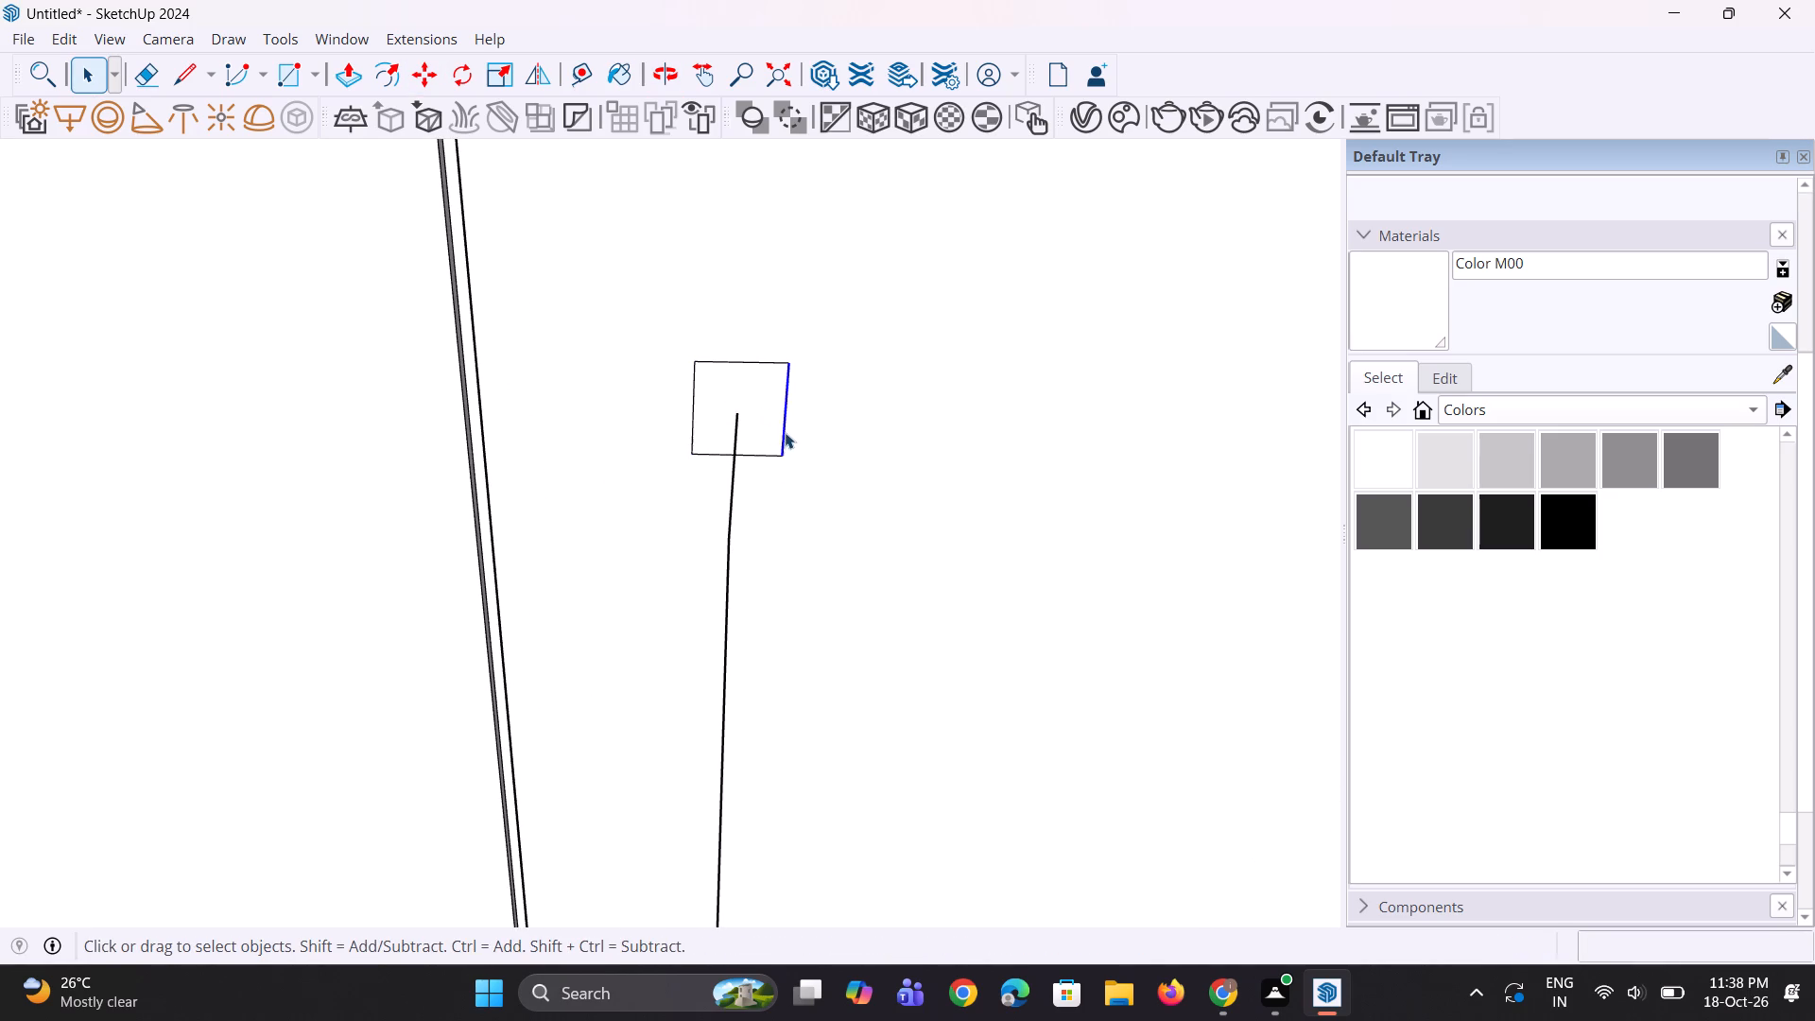
scroll(783, 469, "up", 4)
key("m")
scroll(778, 457, "up", 1)
left_click(781, 454)
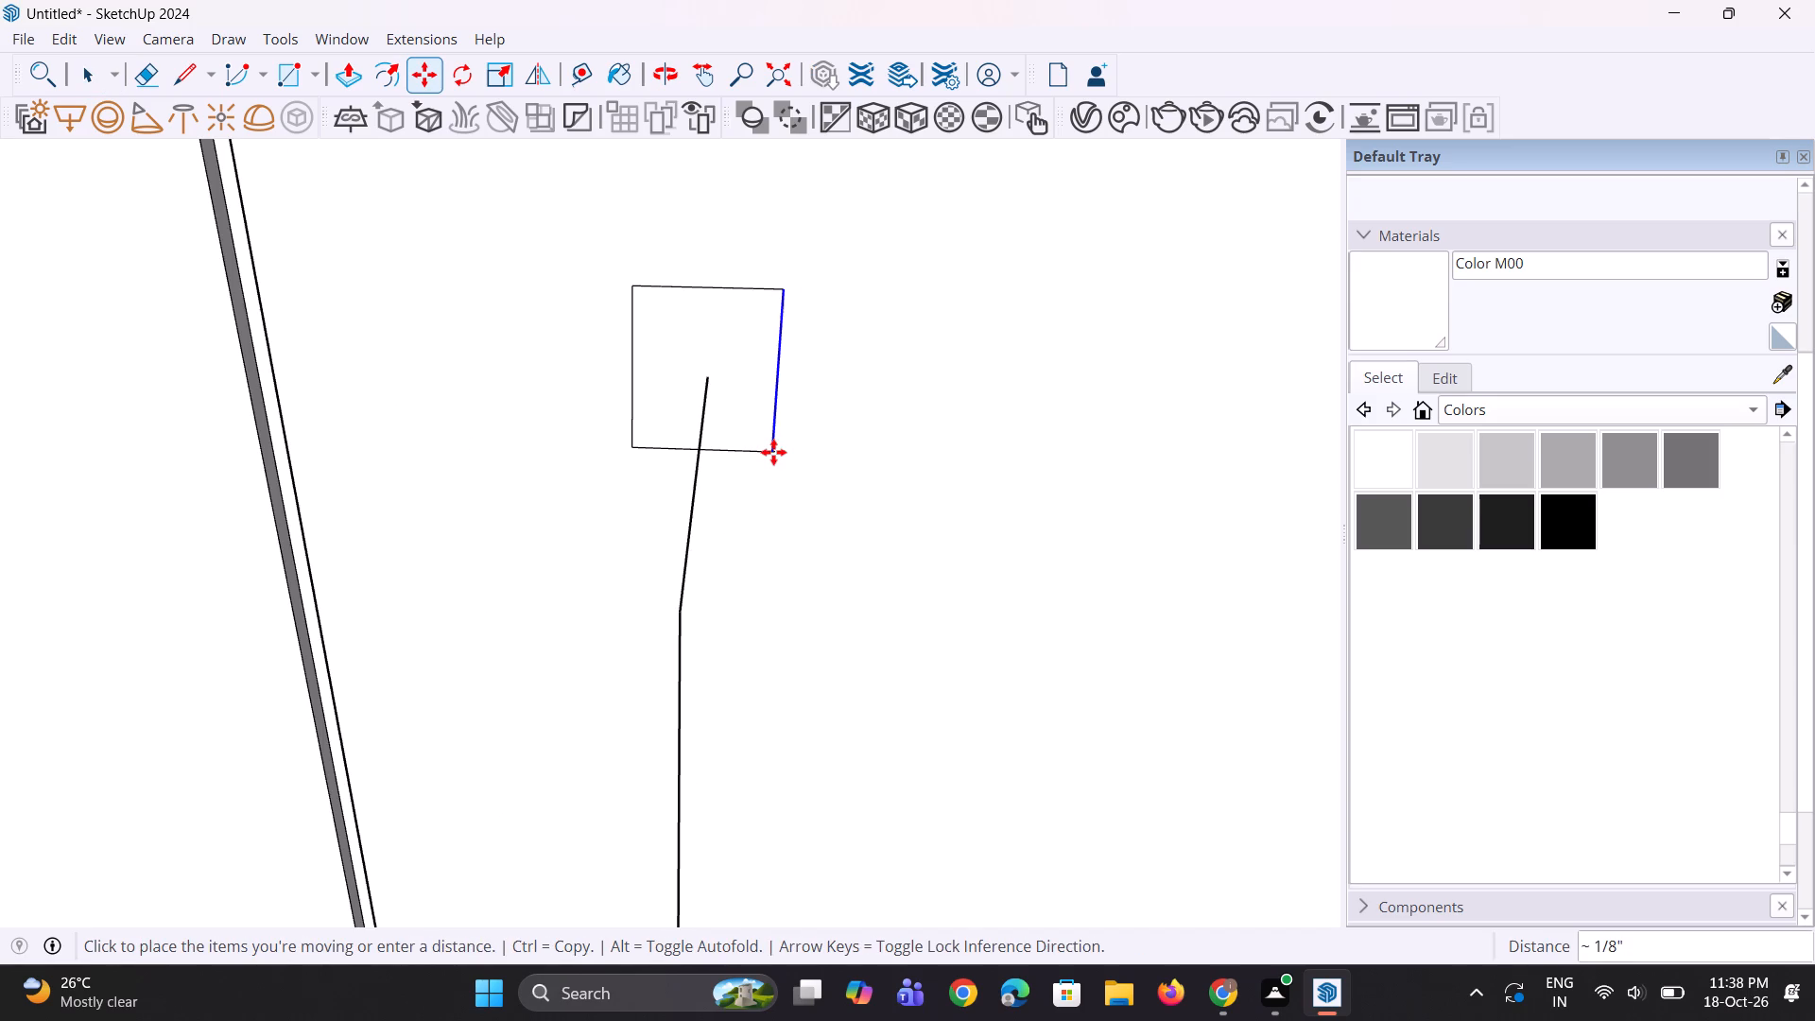
left_click(768, 449)
key("space")
key("space")
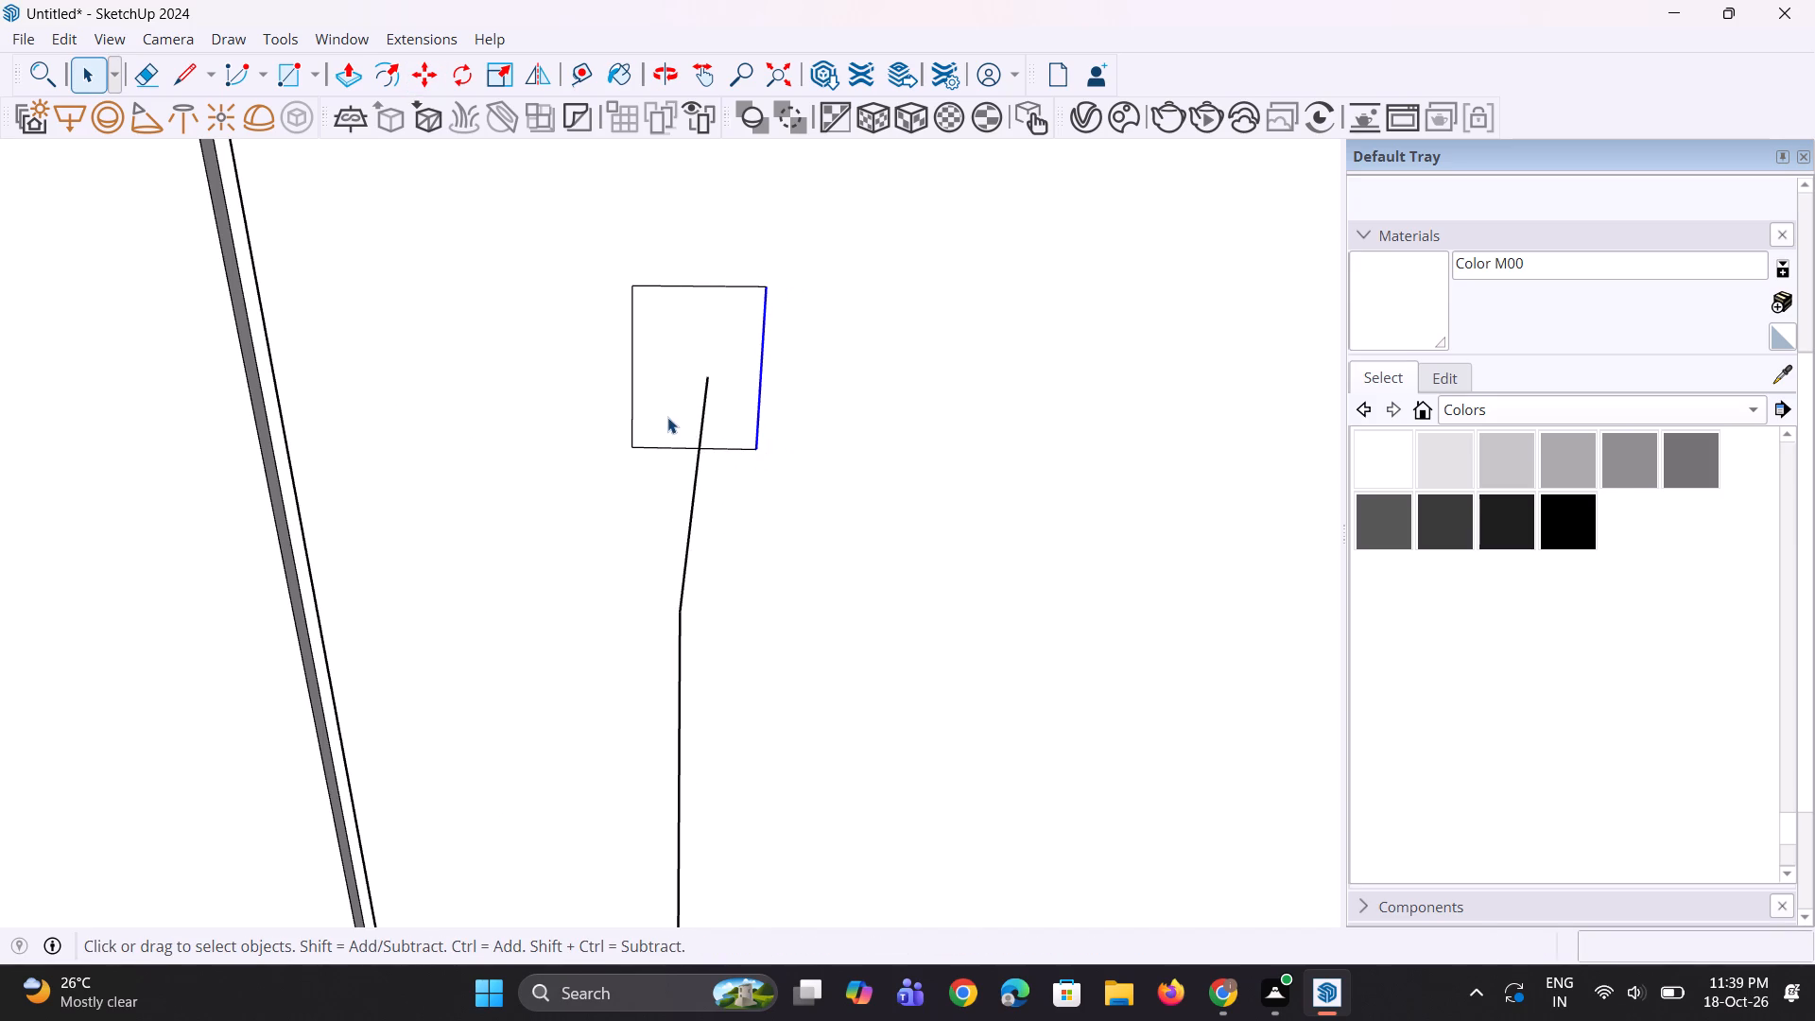
Move the profile rectangle's seam-side vertical edge slightly farther inward to narrow the profile again.
left_click(634, 399)
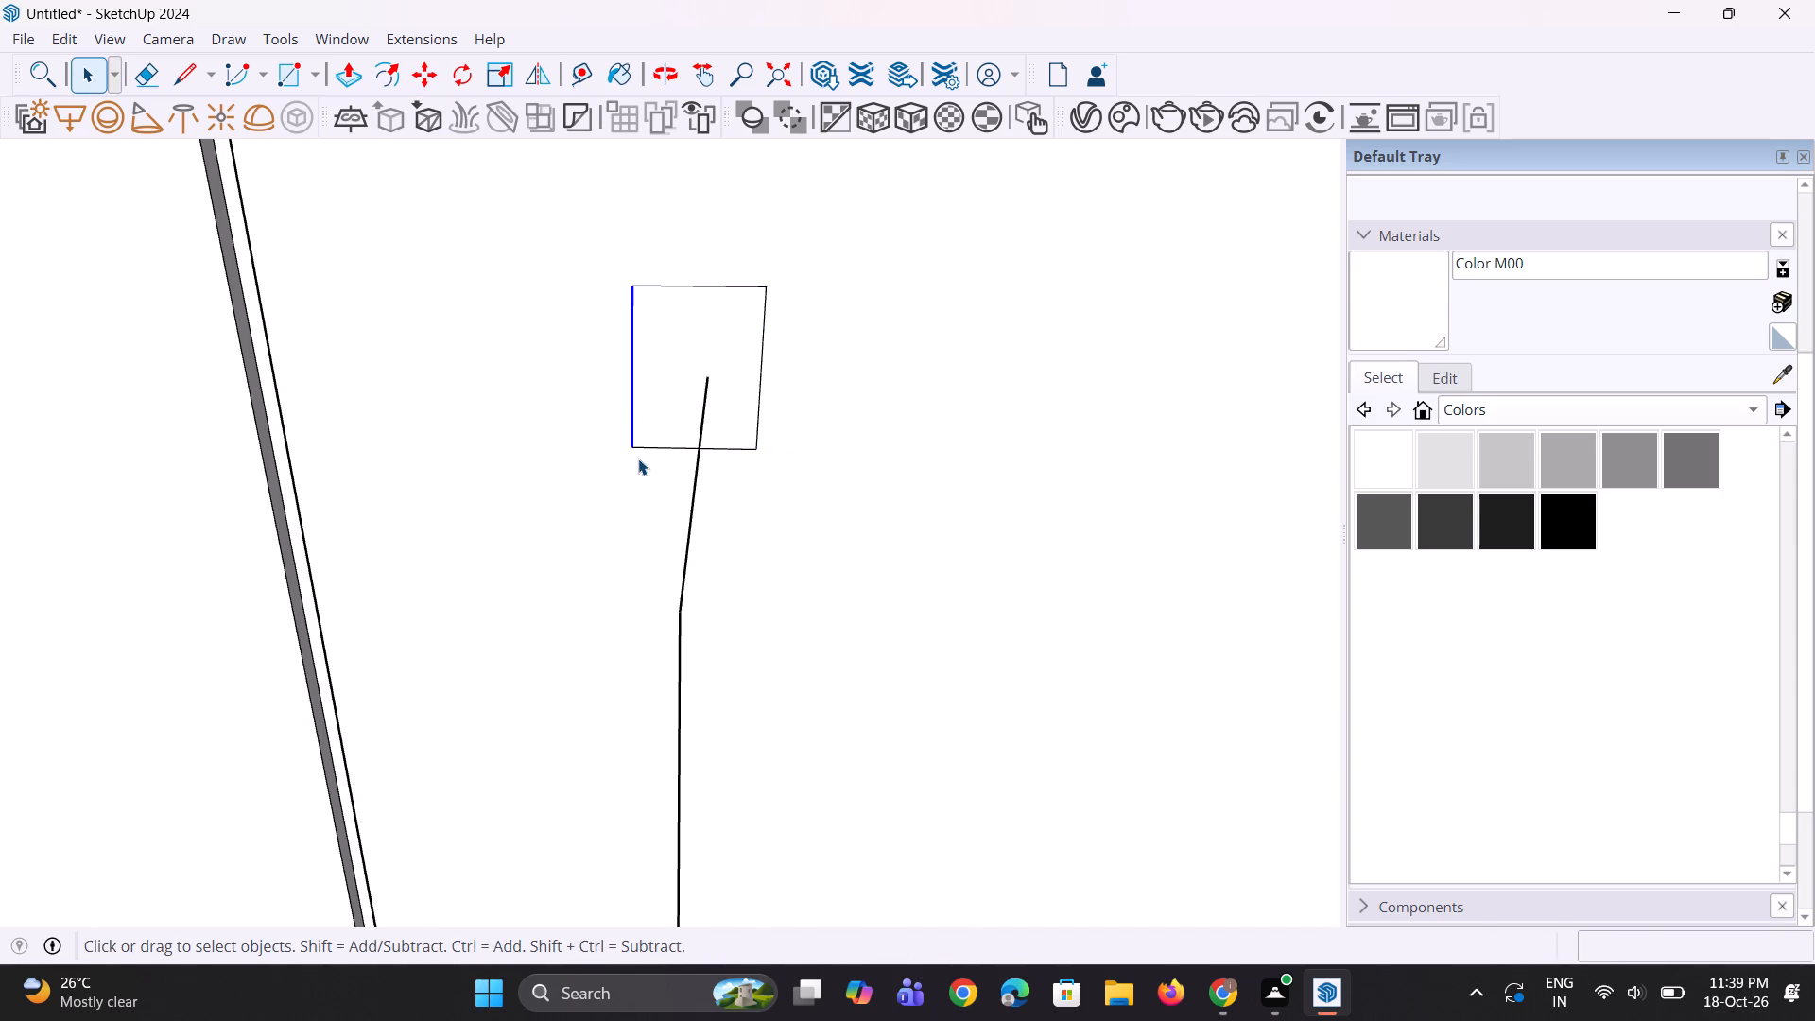
scroll(638, 459, "up", 1)
key("m")
scroll(641, 467, "up", 1)
left_click(630, 444)
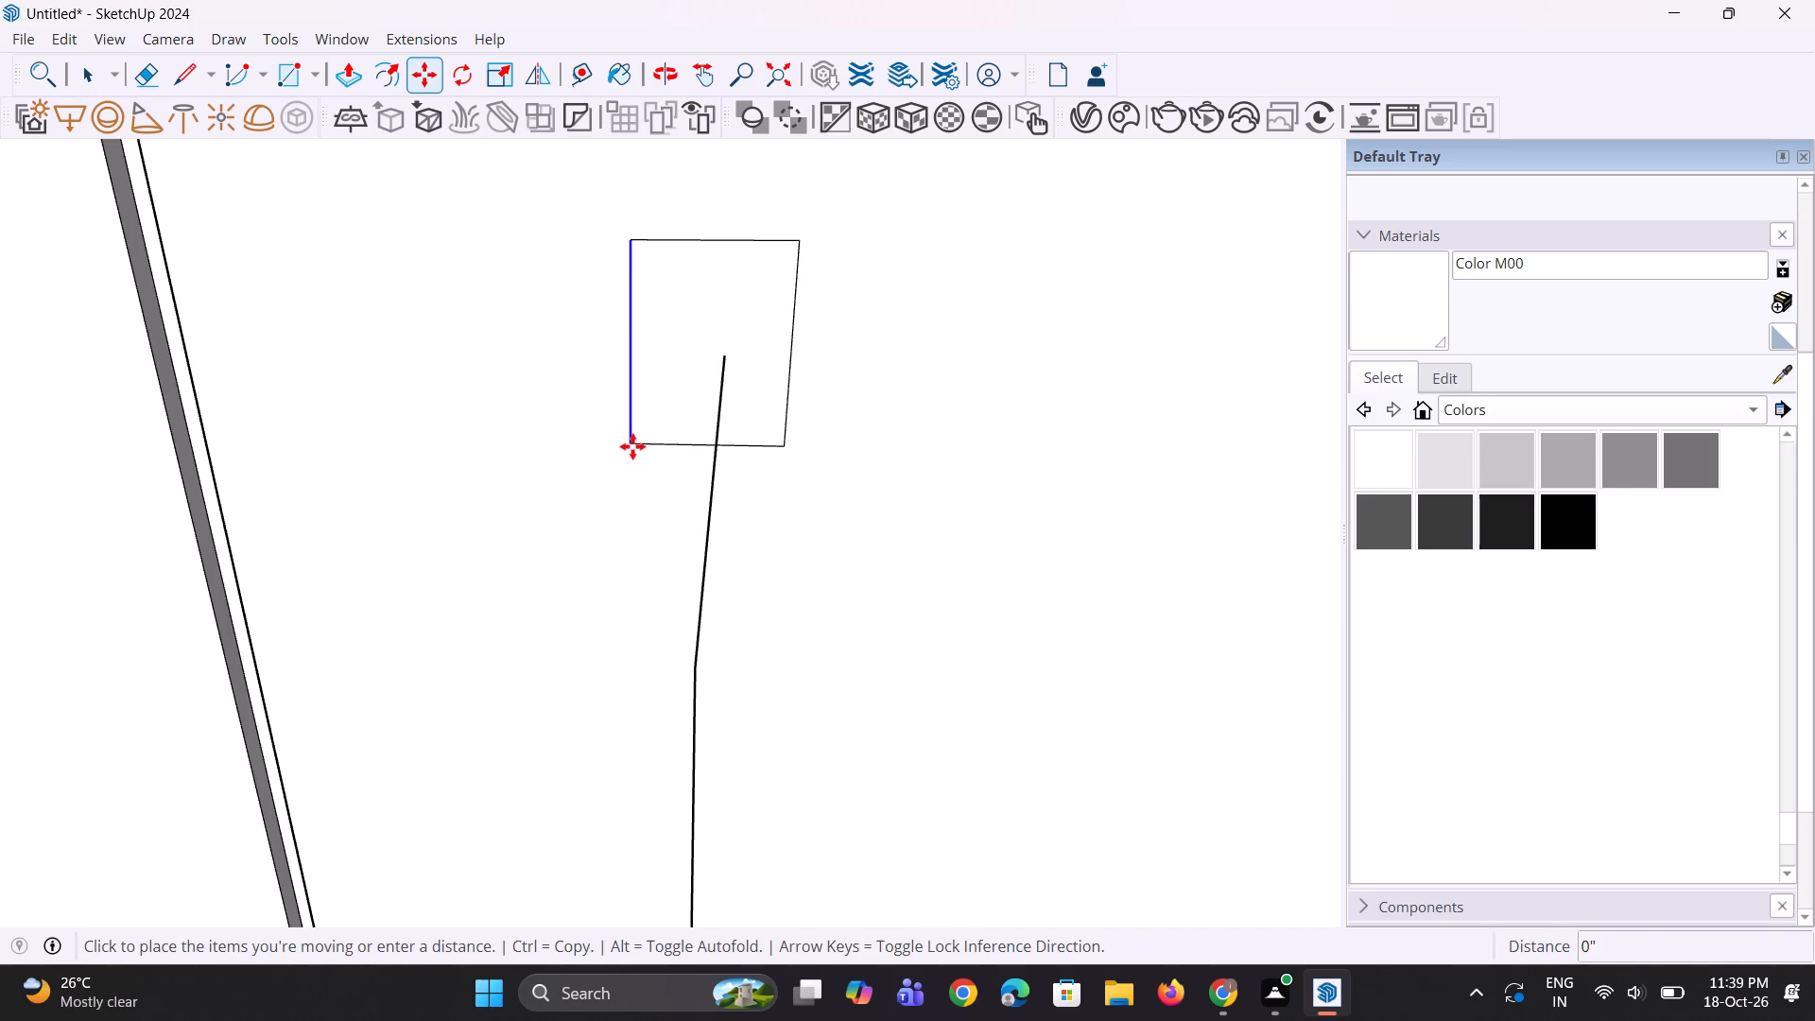
left_click(646, 442)
key("space")
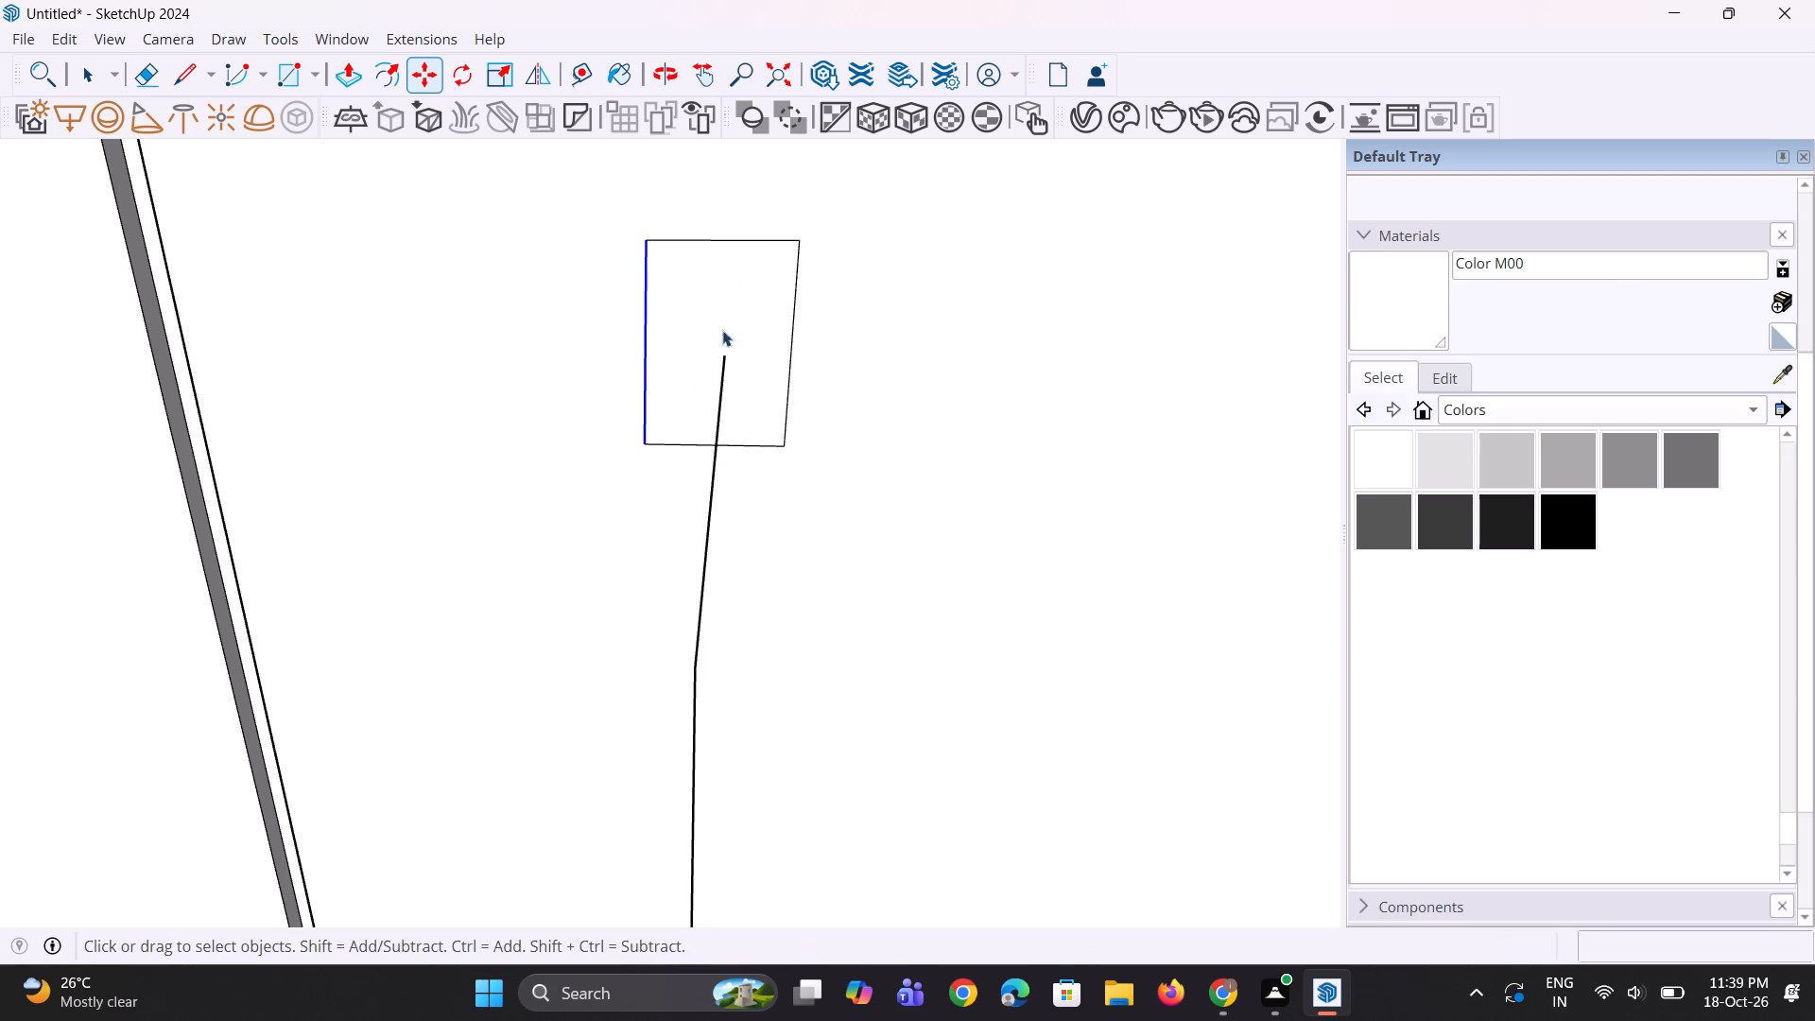
key("space")
Move the profile rectangle's top edge downward about 5/16", closer to the handle path's upper end.
left_click(749, 236)
left_click(752, 241)
scroll(784, 270, "up", 1)
key("m")
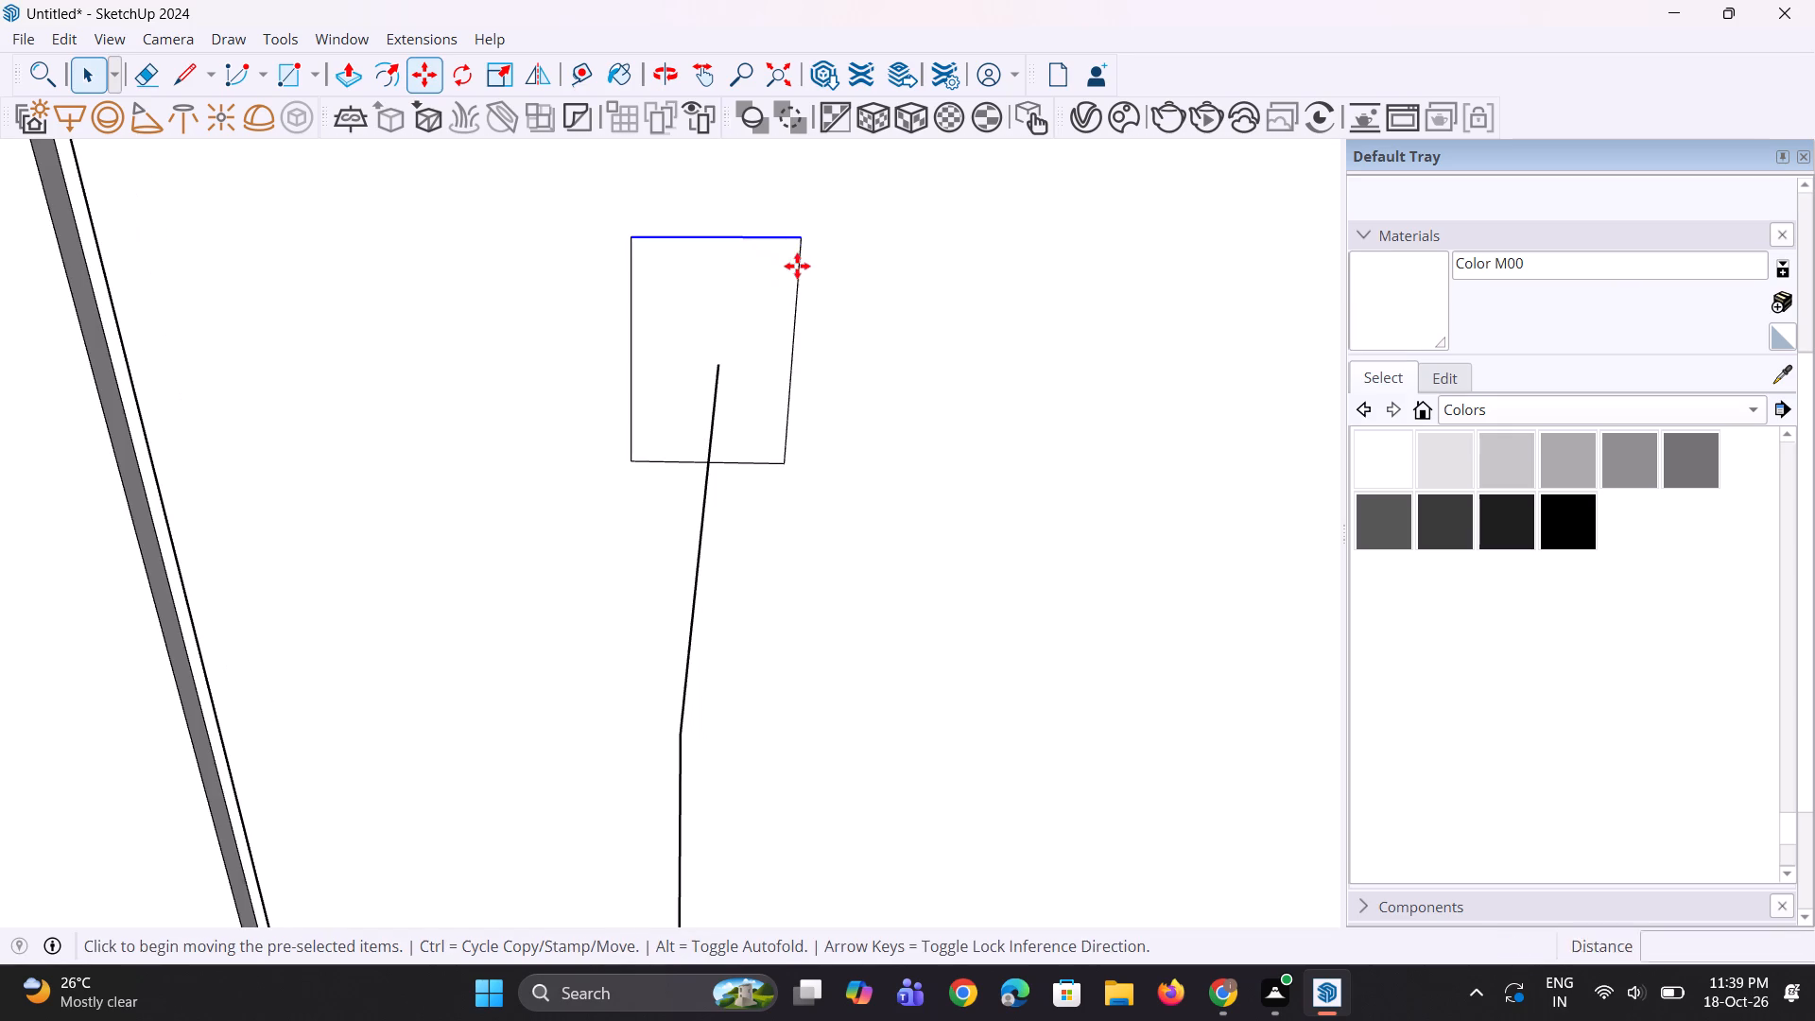
left_click(803, 246)
left_click(800, 278)
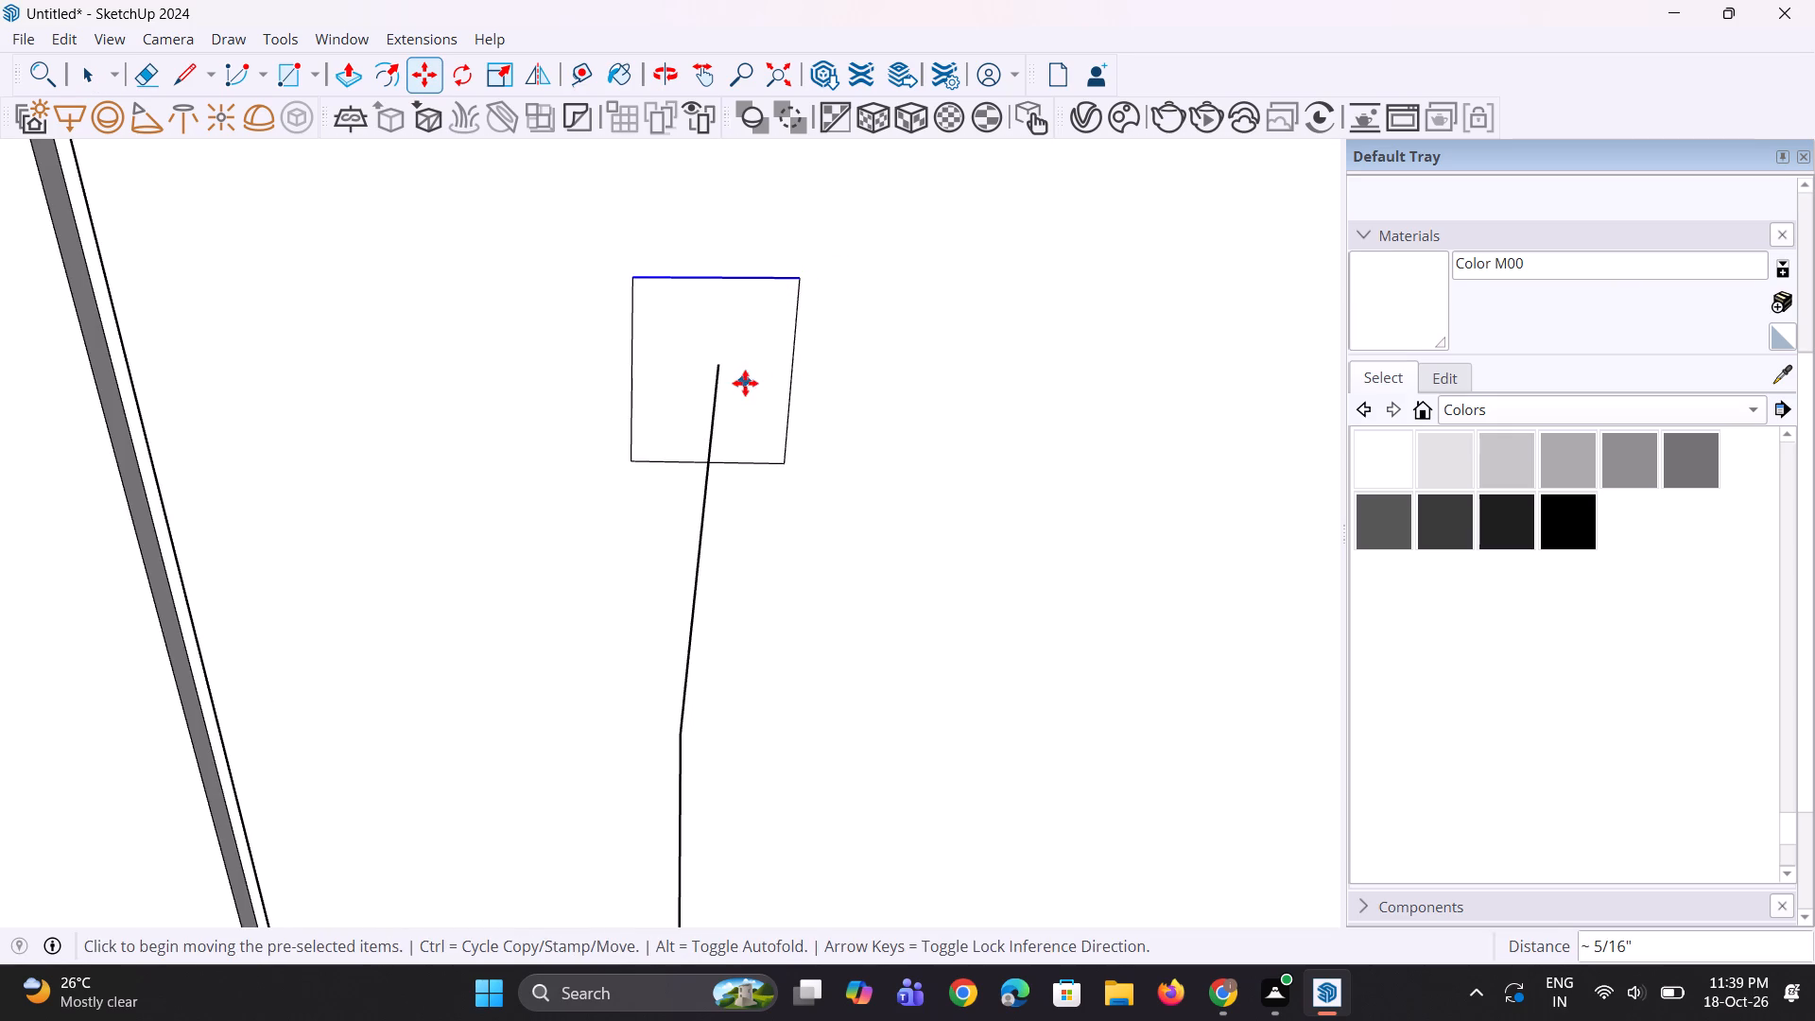
scroll(745, 383, "down", 5)
middle_click_drag(741, 412, 561, 324)
key("space")
key("space")
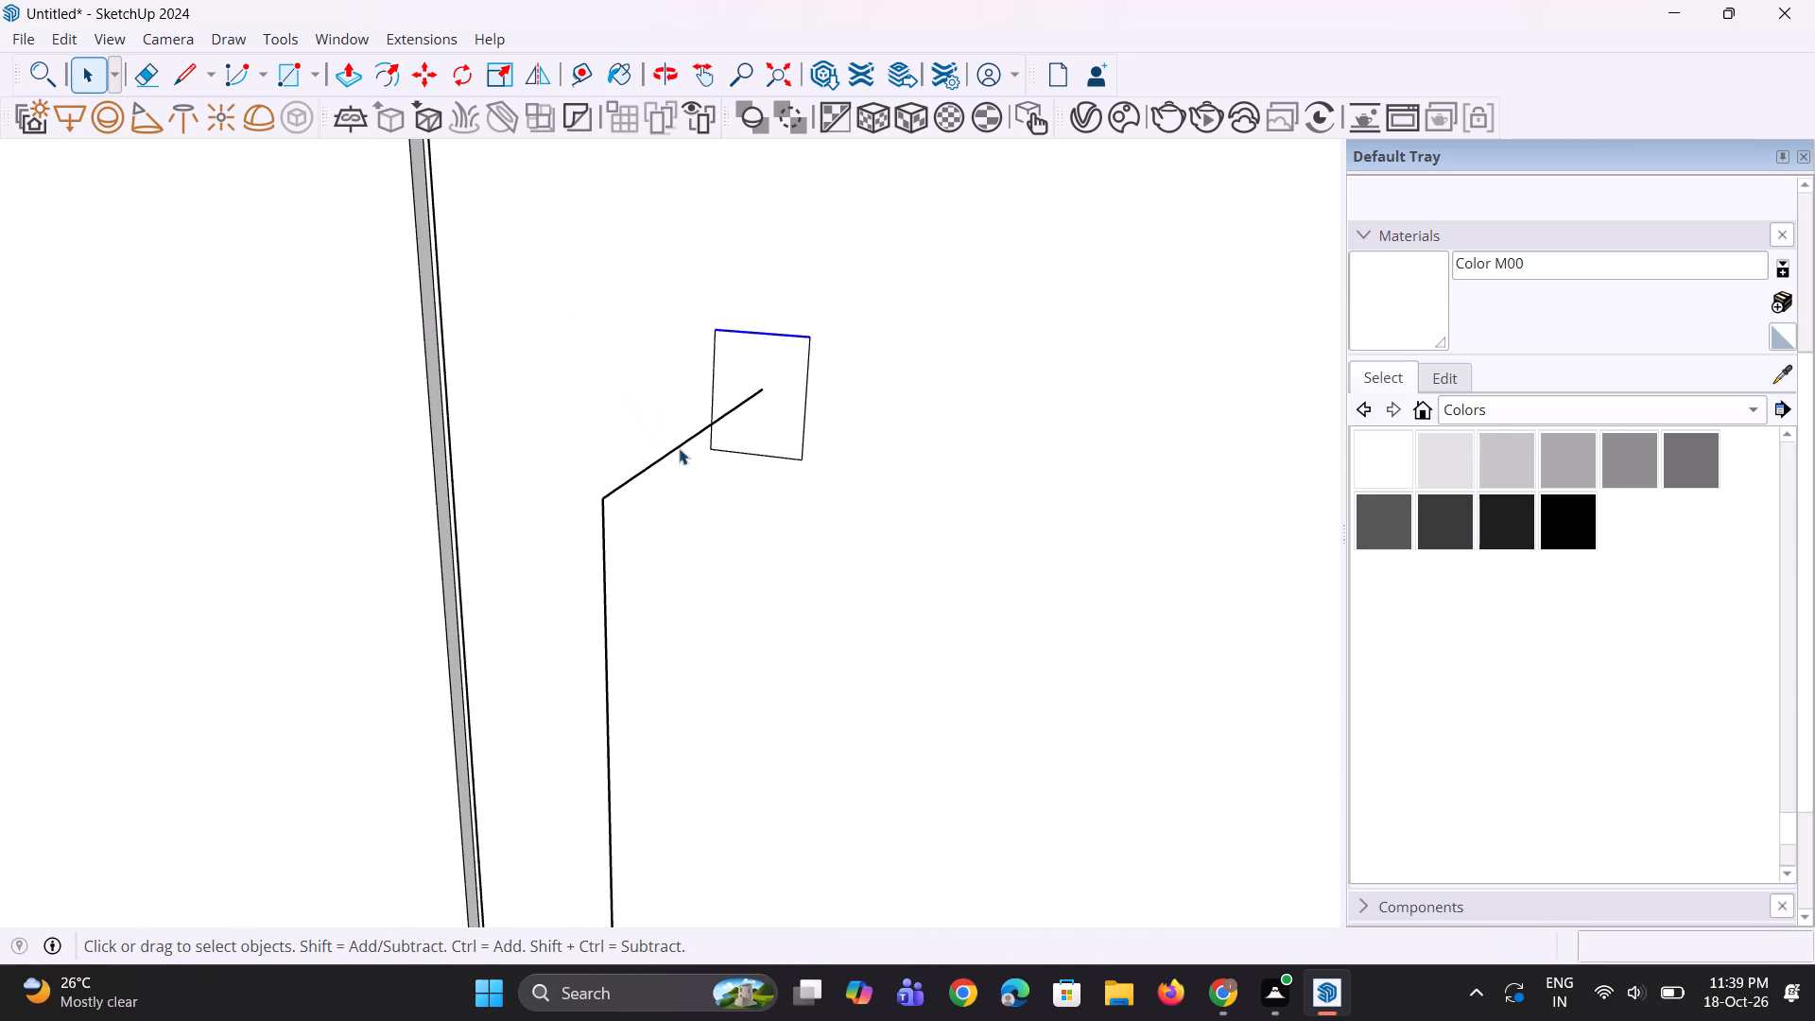
Sweep the narrowed rectangular profile along all three segments of the lower door's handle path with Follow Me.
left_click(679, 448)
left_click(600, 542, "ctrl")
left_click(606, 544)
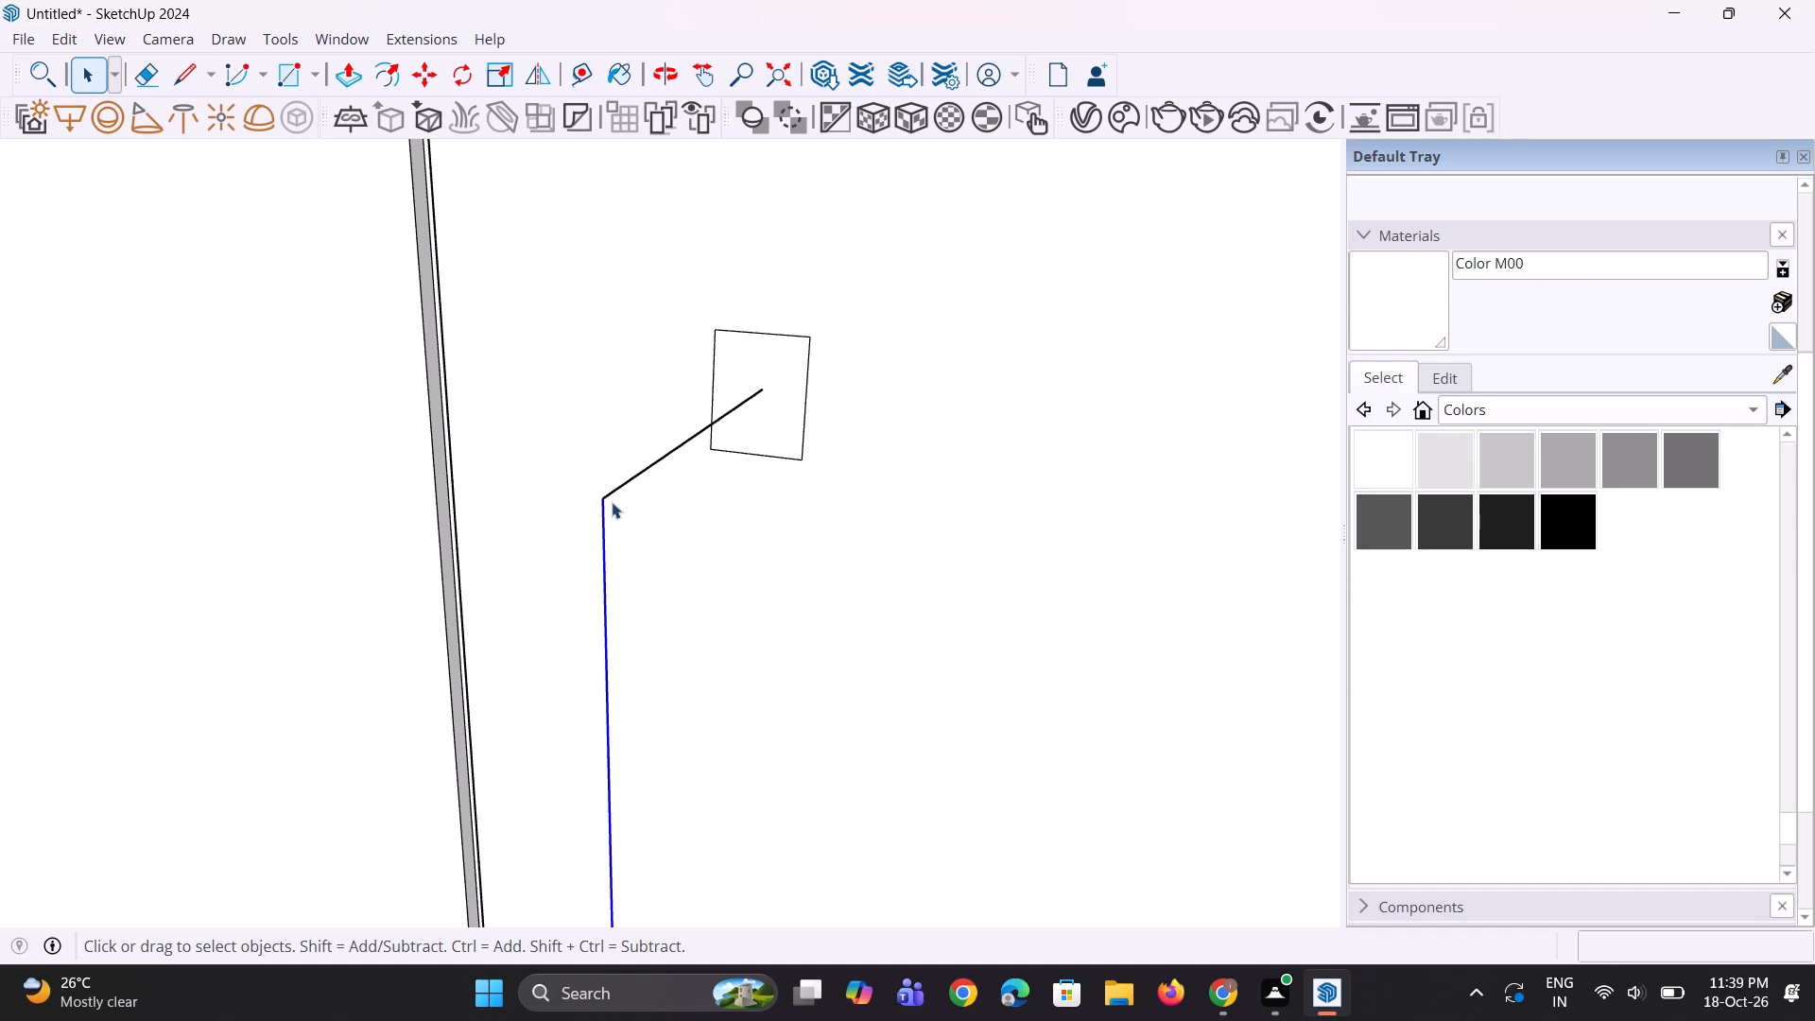
scroll(614, 497, "up", 1)
left_click(614, 490, "ctrl")
scroll(623, 419, "down", 18)
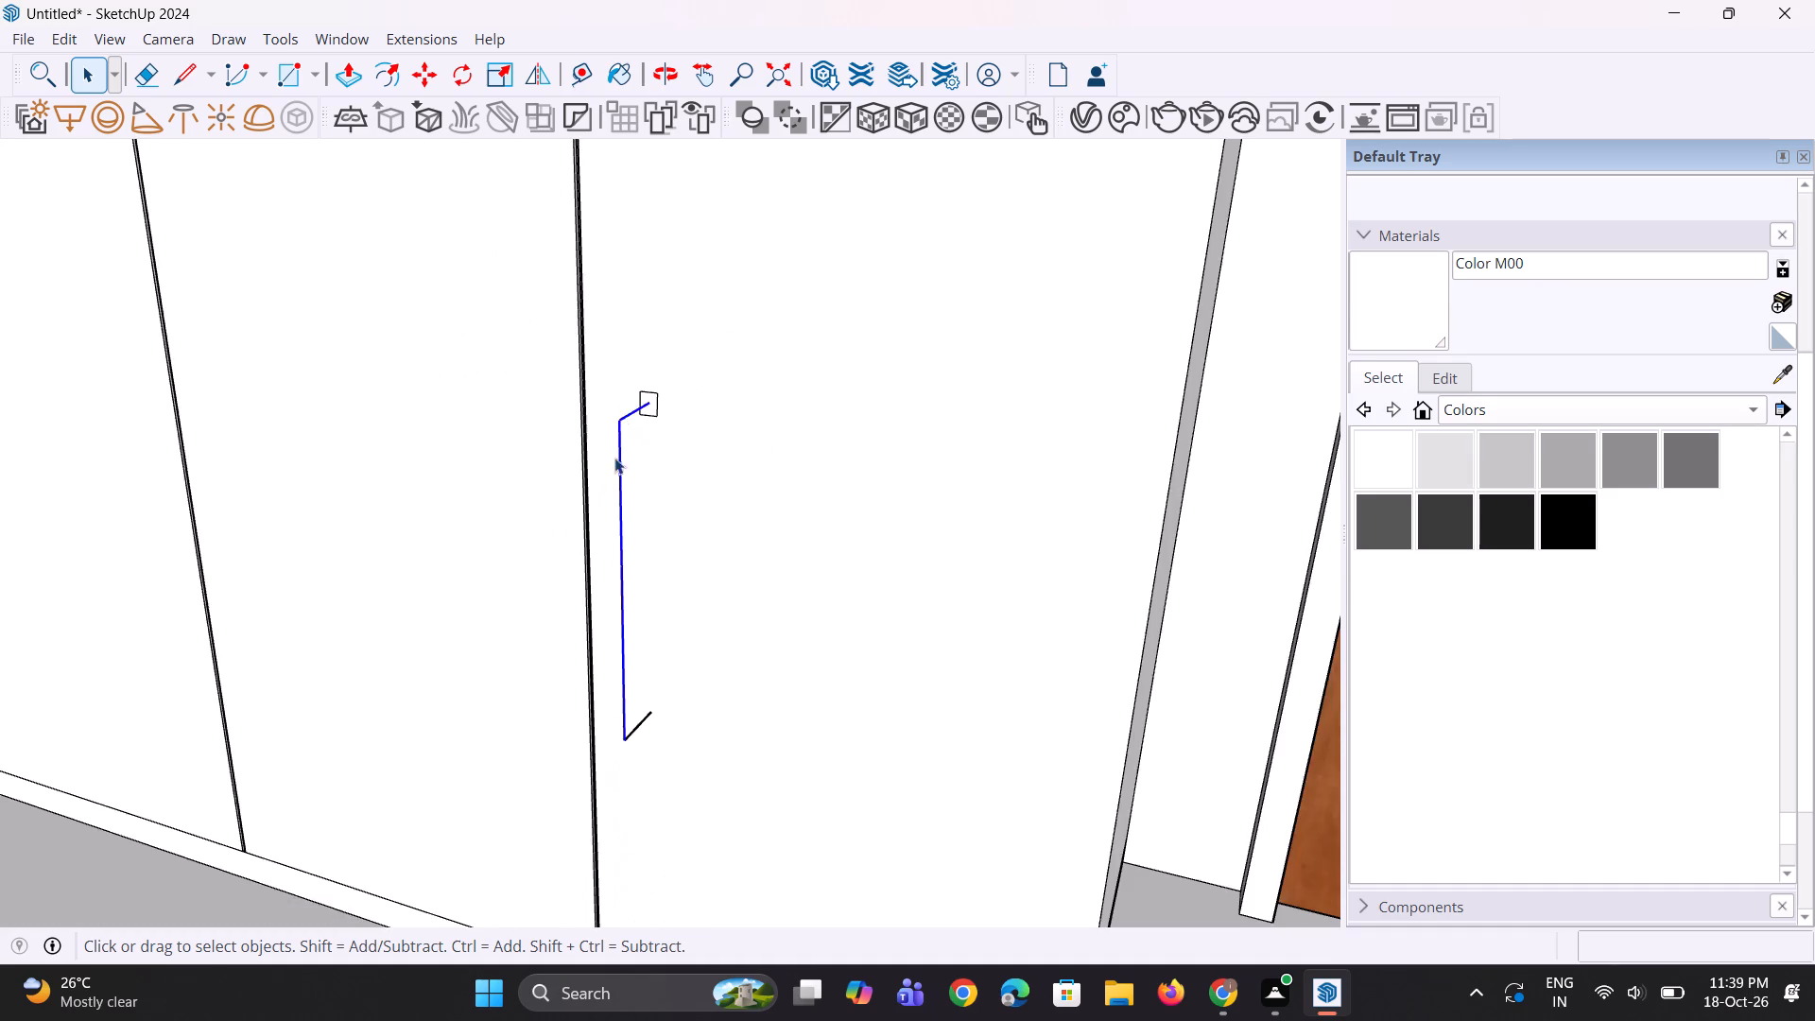
scroll(611, 744, "up", 10)
left_click(648, 717, "ctrl")
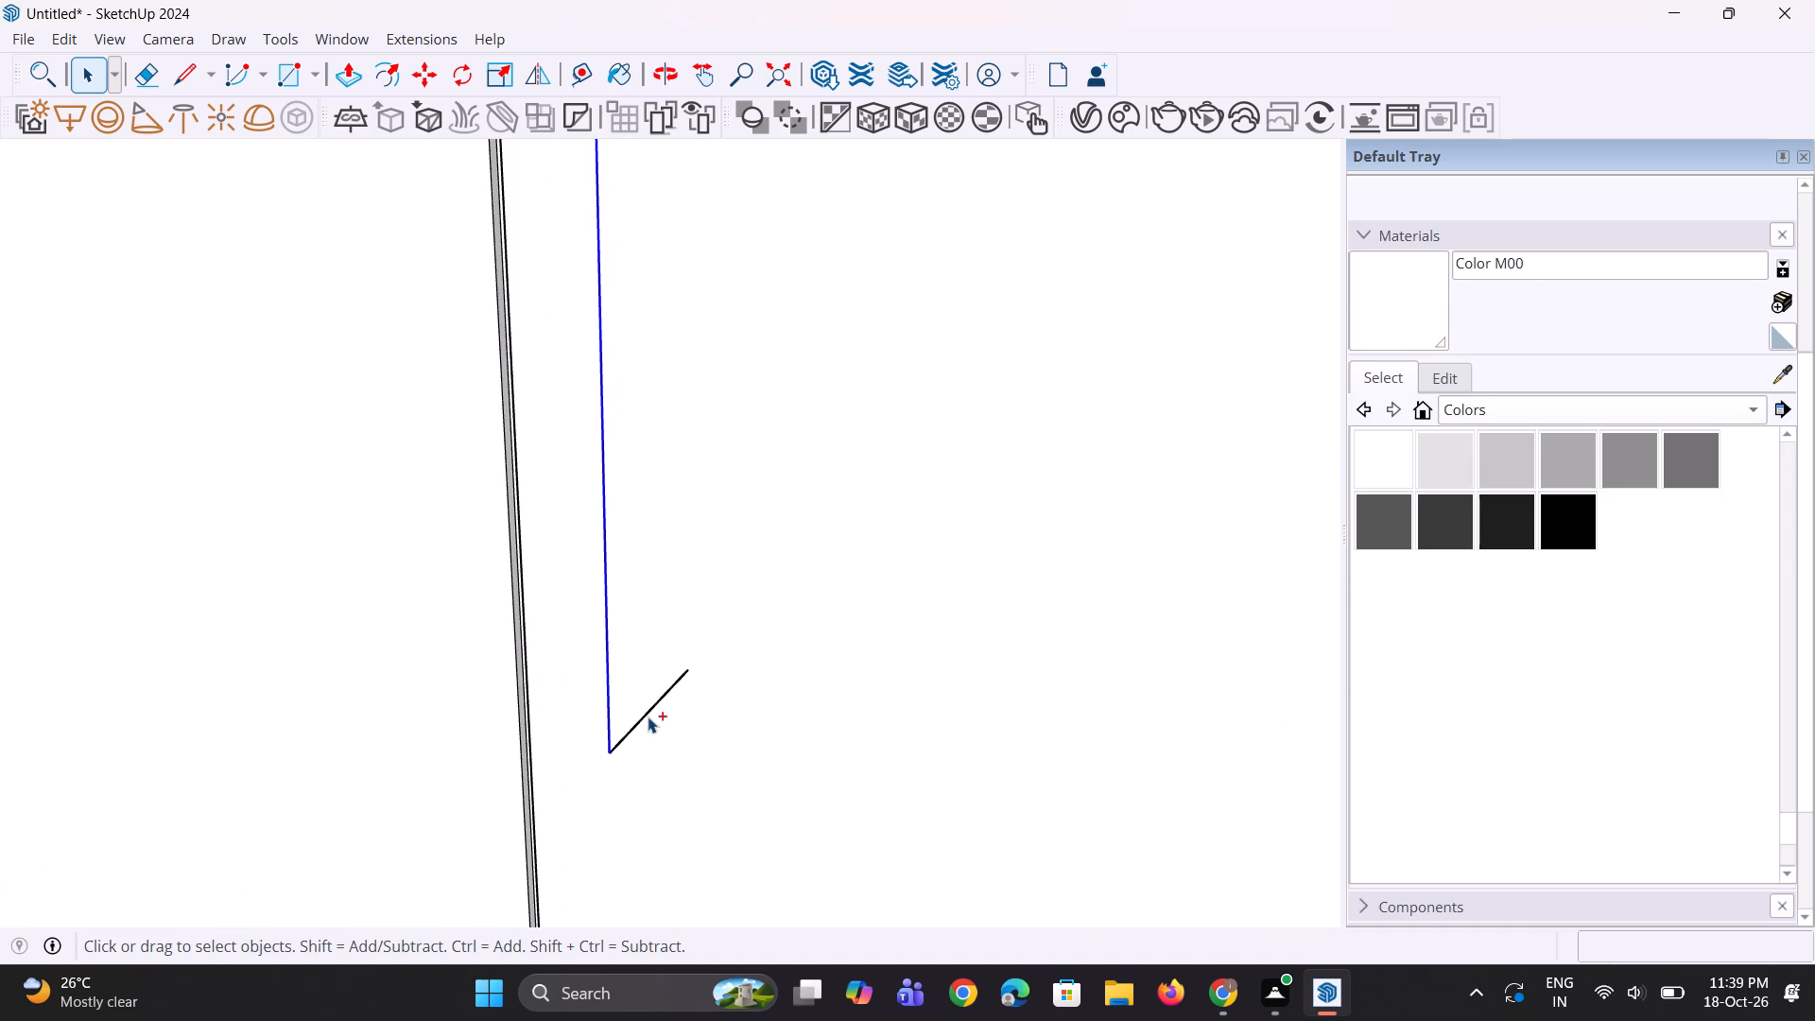
left_click(44, 71)
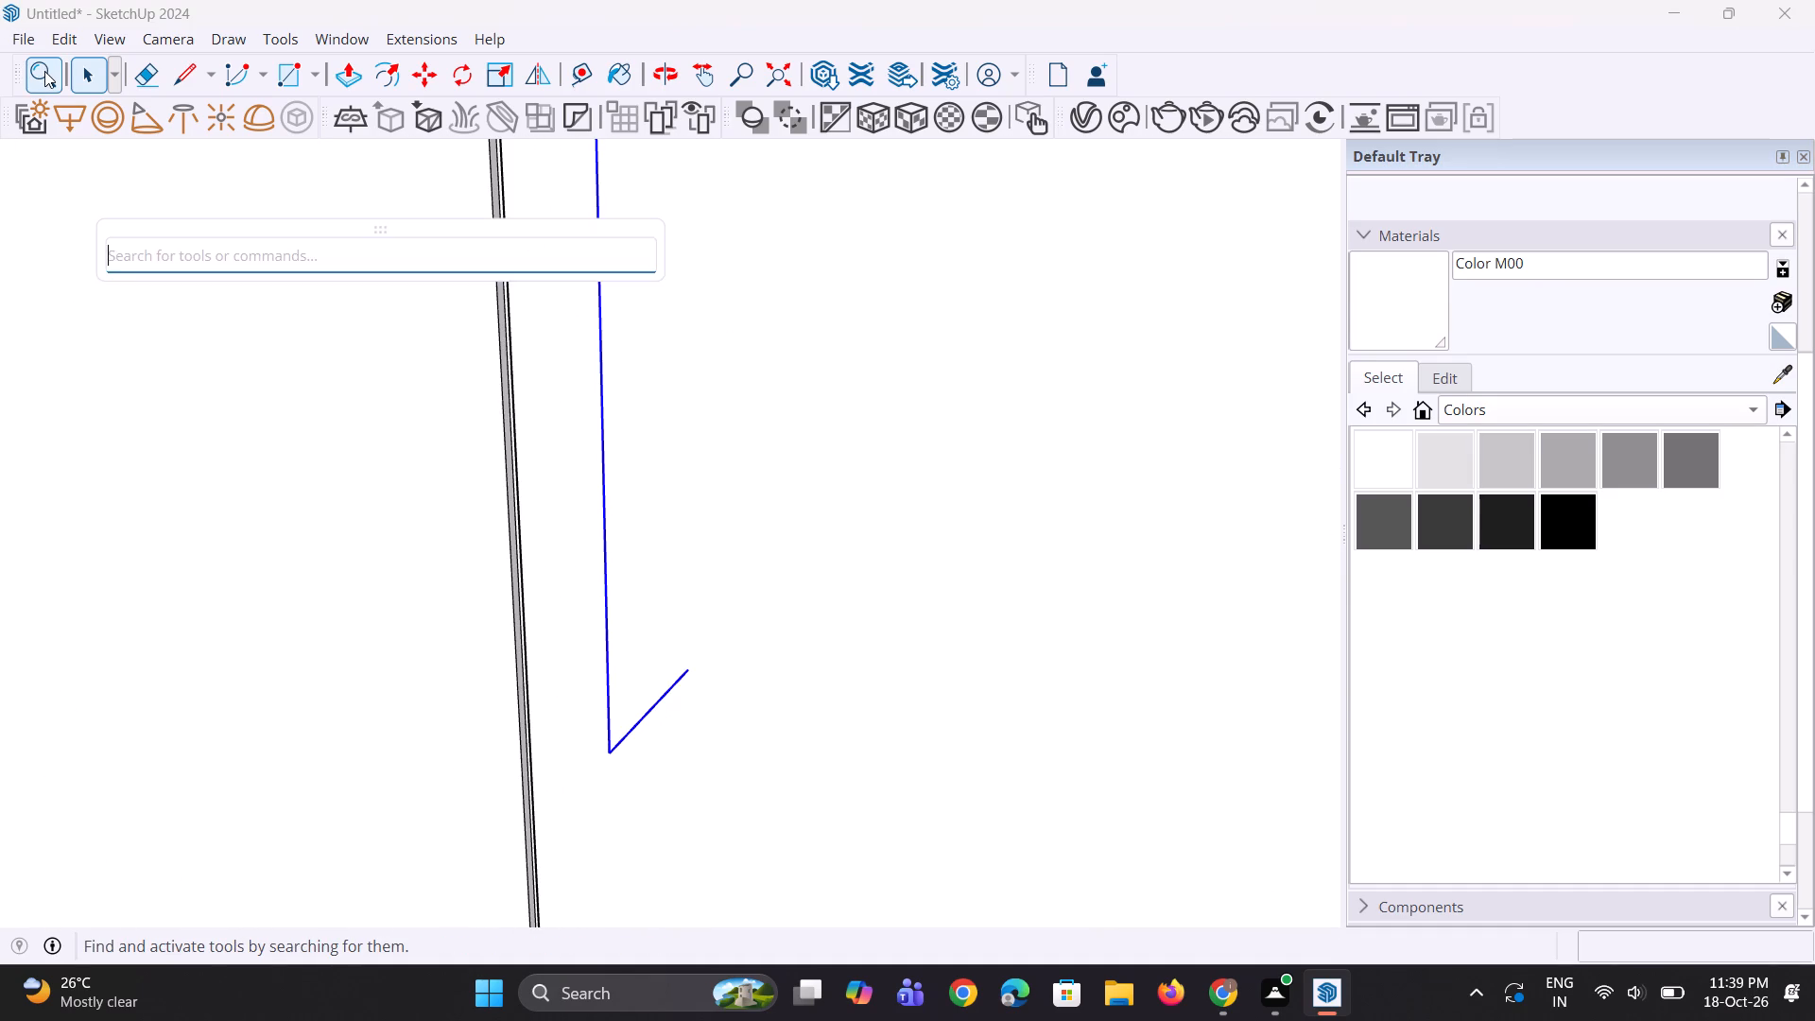
key("f")
key("o")
key("l")
key("l")
left_click(286, 305)
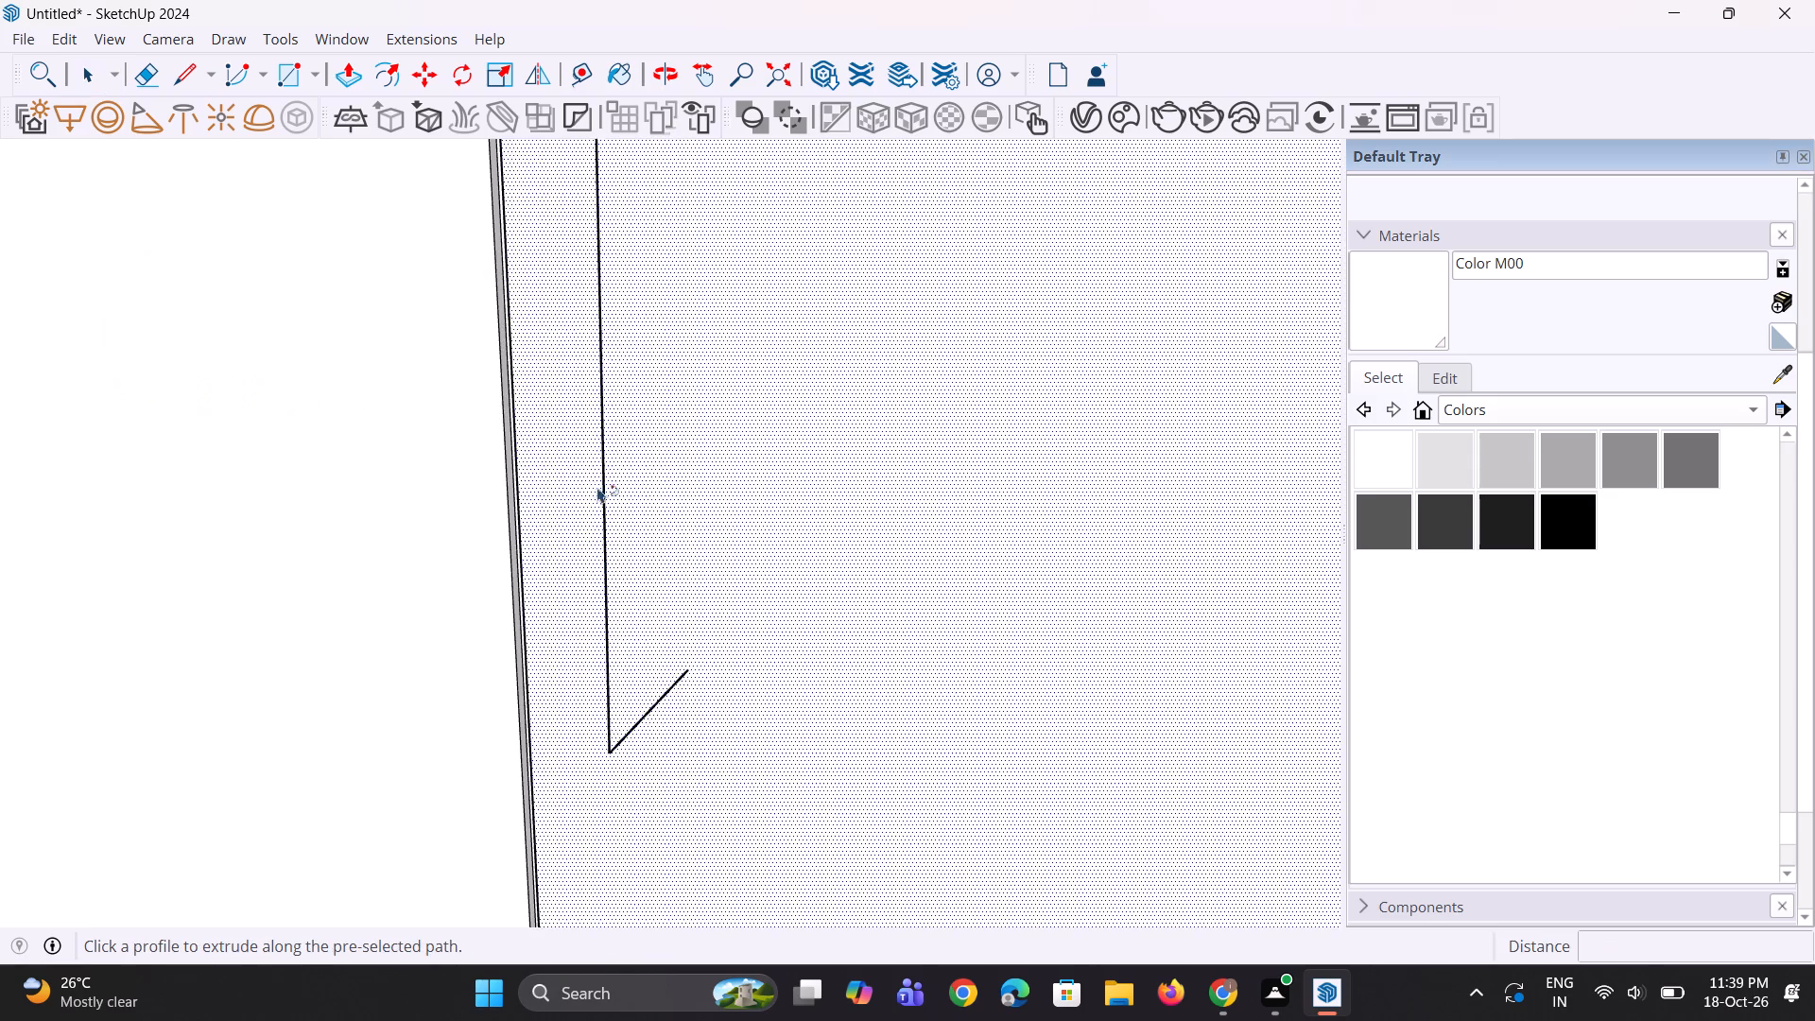
scroll(624, 512, "down", 14)
scroll(637, 320, "up", 2)
left_click(644, 296)
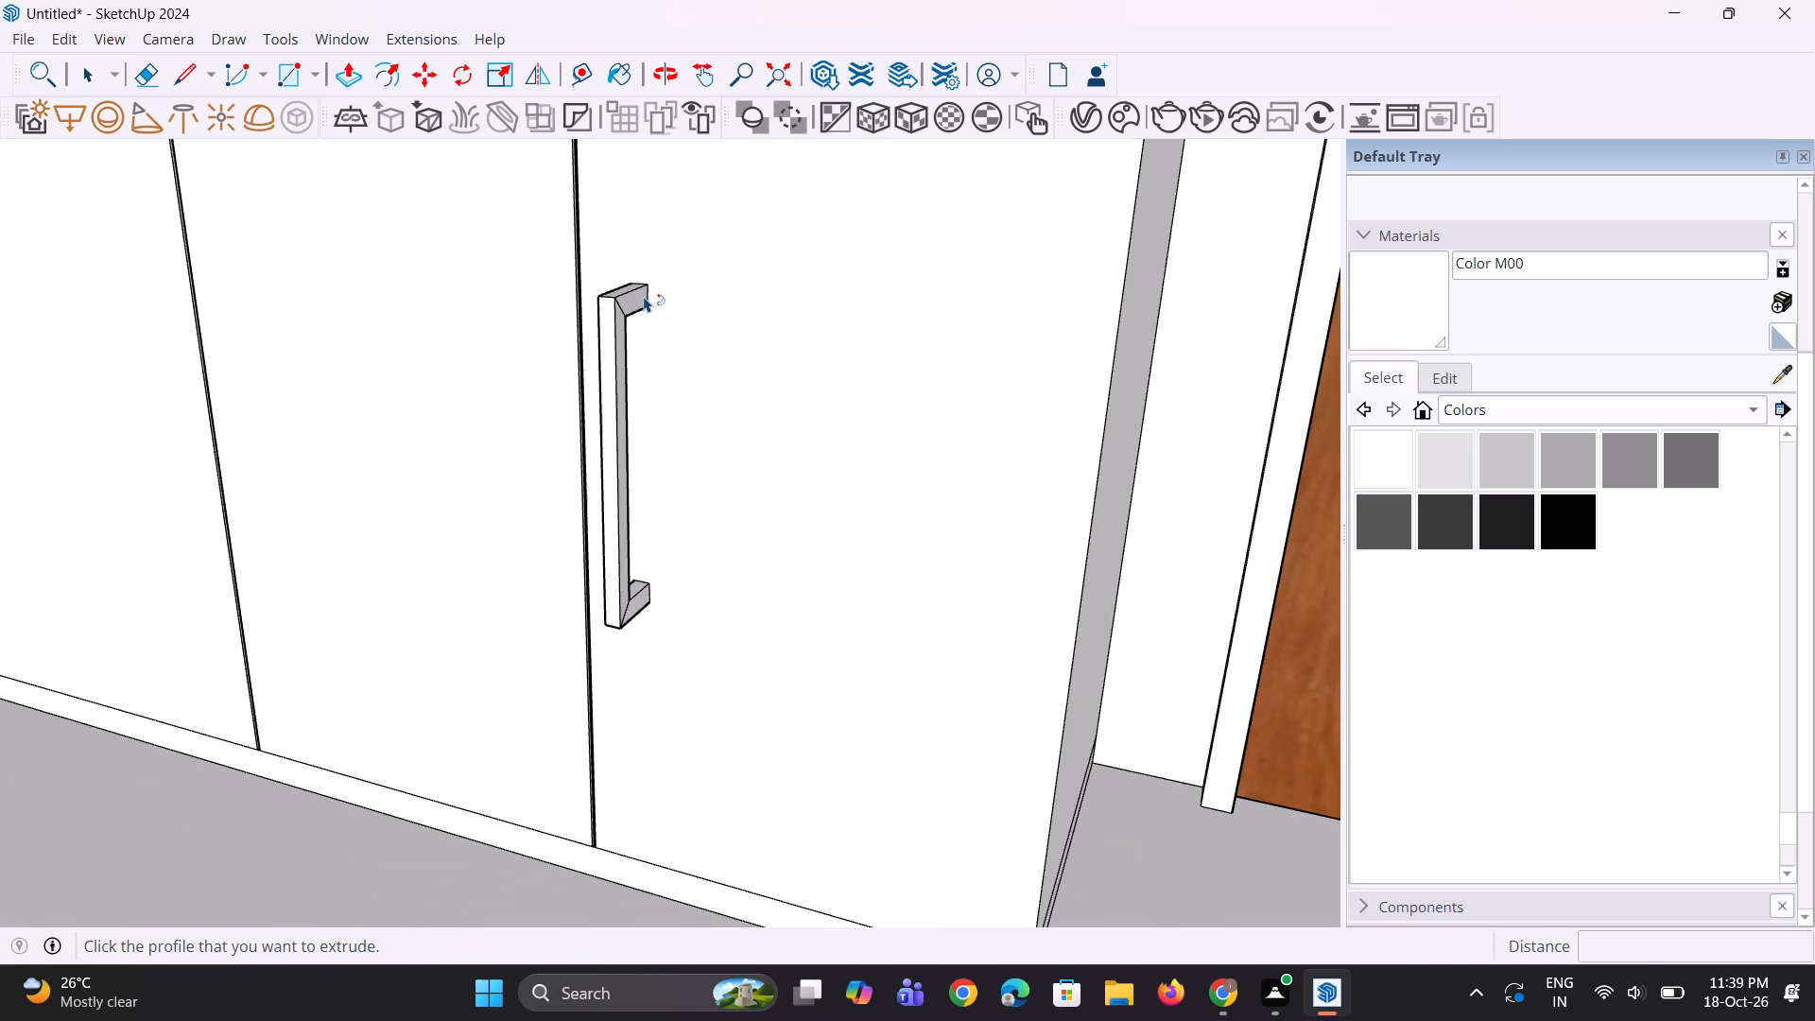
scroll(622, 420, "down", 5)
middle_click_drag(622, 420, 668, 442)
key("space")
key("space")
Select all the faces of the swept handle on the lower wardrobe door and make them a group.
scroll(641, 412, "up", 3)
left_click(641, 412)
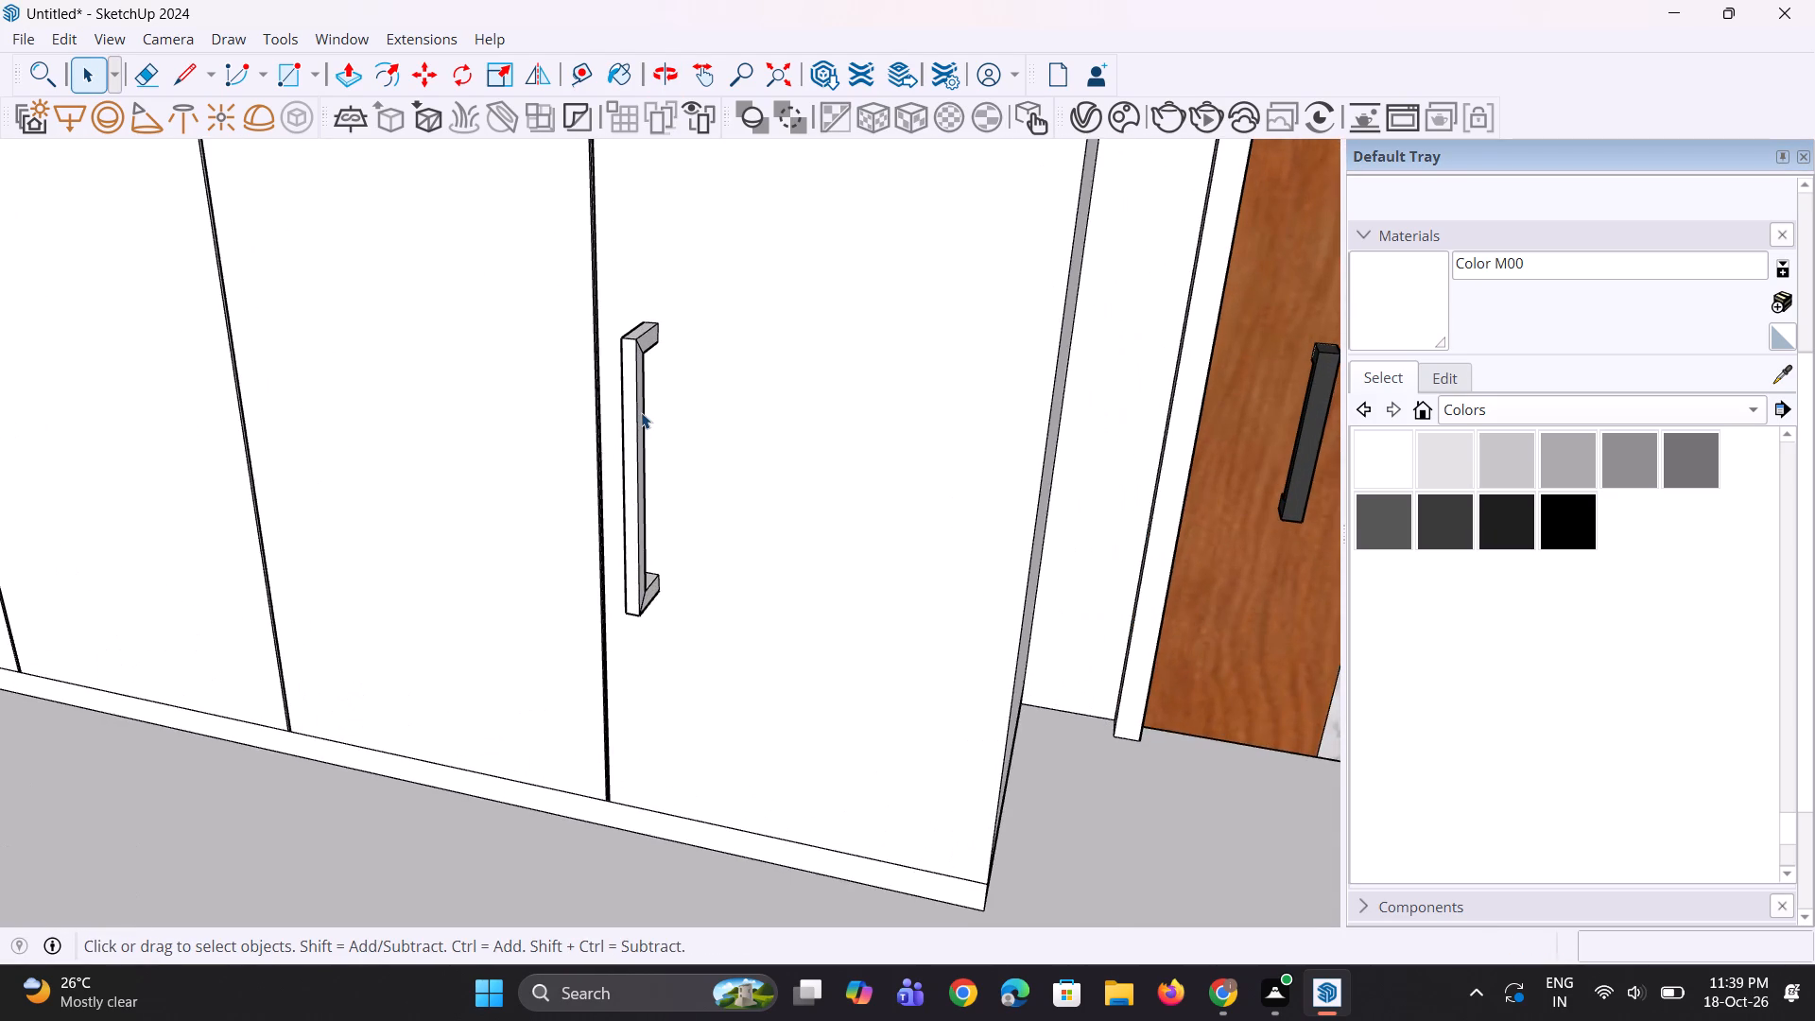
scroll(633, 363, "up", 6)
left_click(642, 360)
scroll(654, 318, "up", 2)
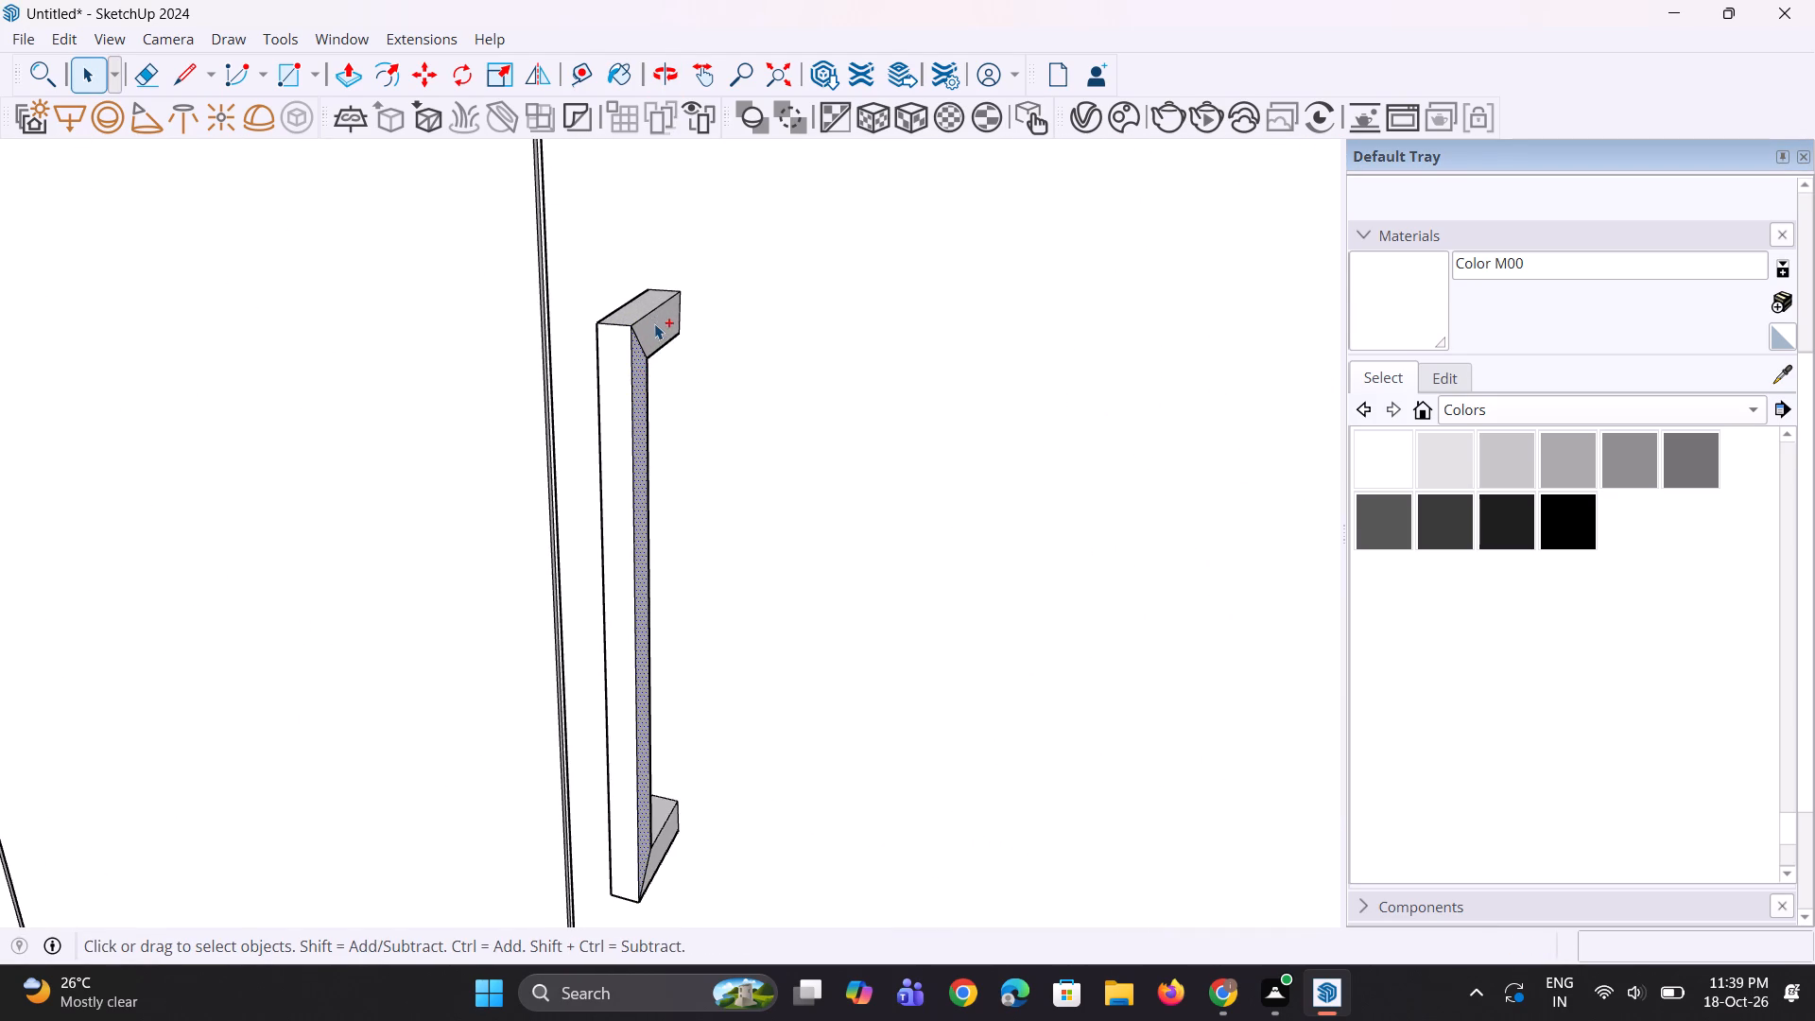
left_click(654, 325, "ctrl")
left_click(642, 303, "ctrl")
left_click(607, 360, "ctrl")
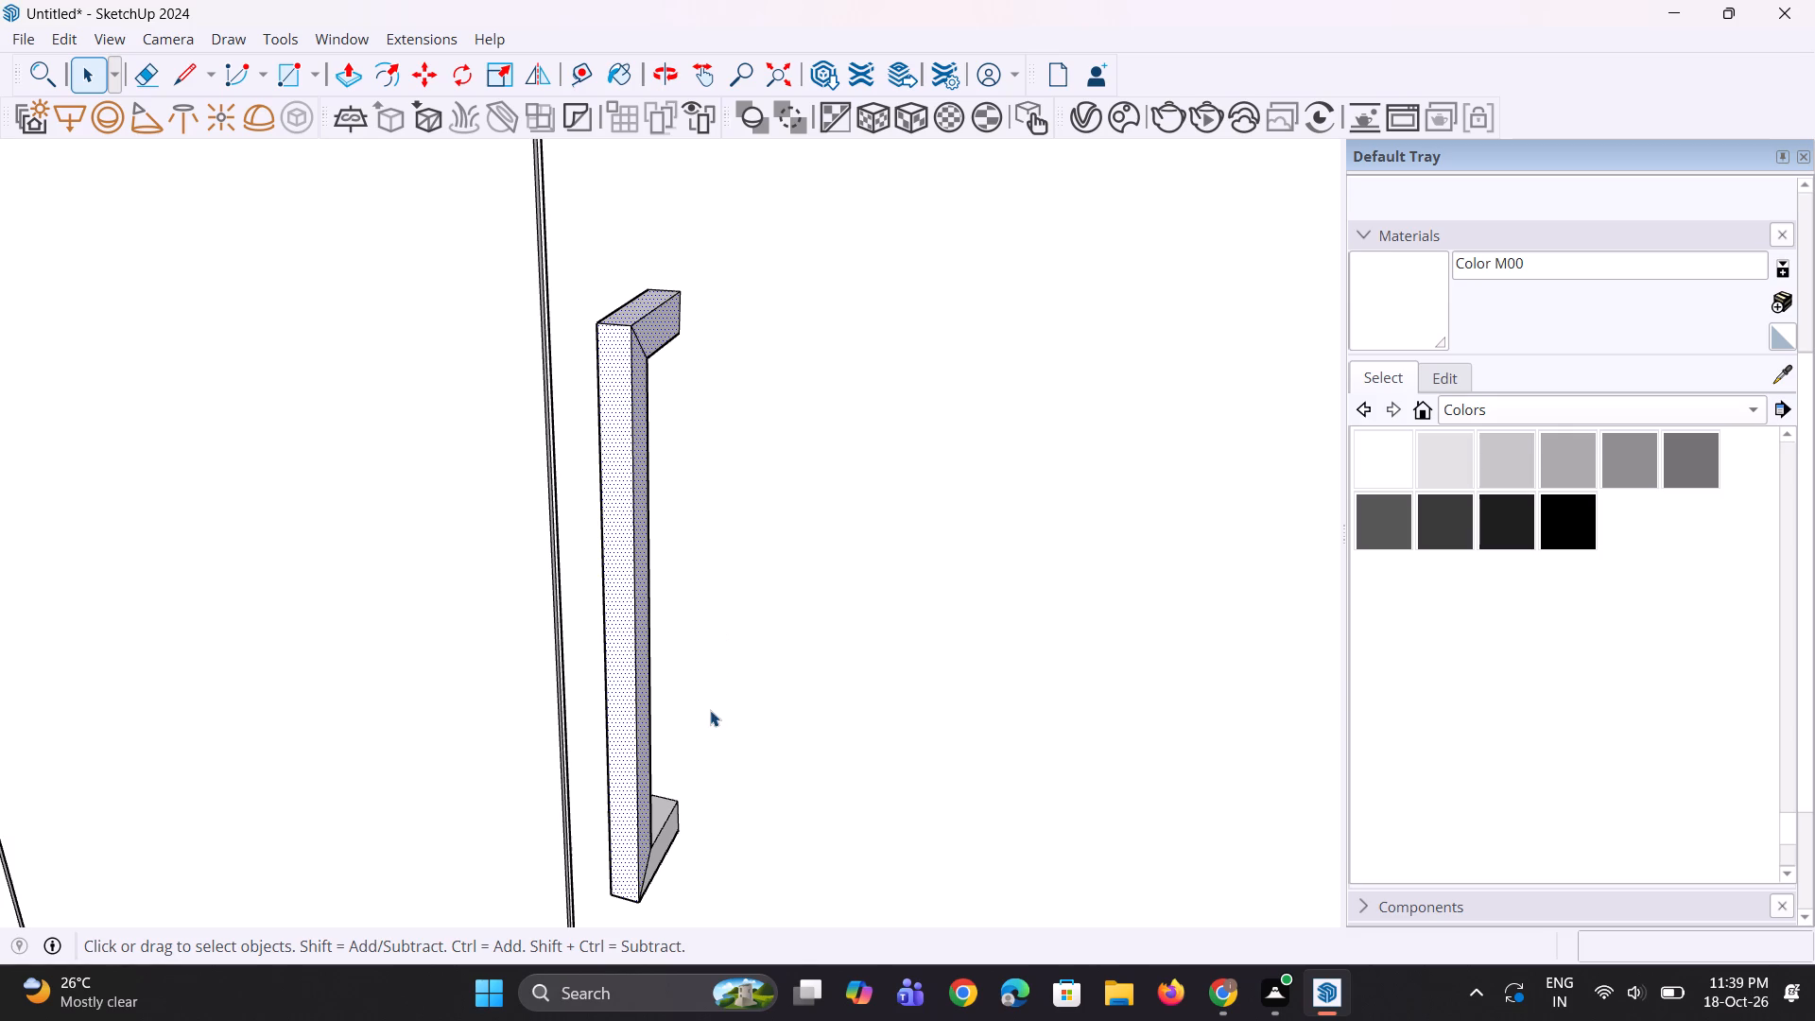
scroll(671, 782, "up", 3)
left_click(660, 816, "ctrl")
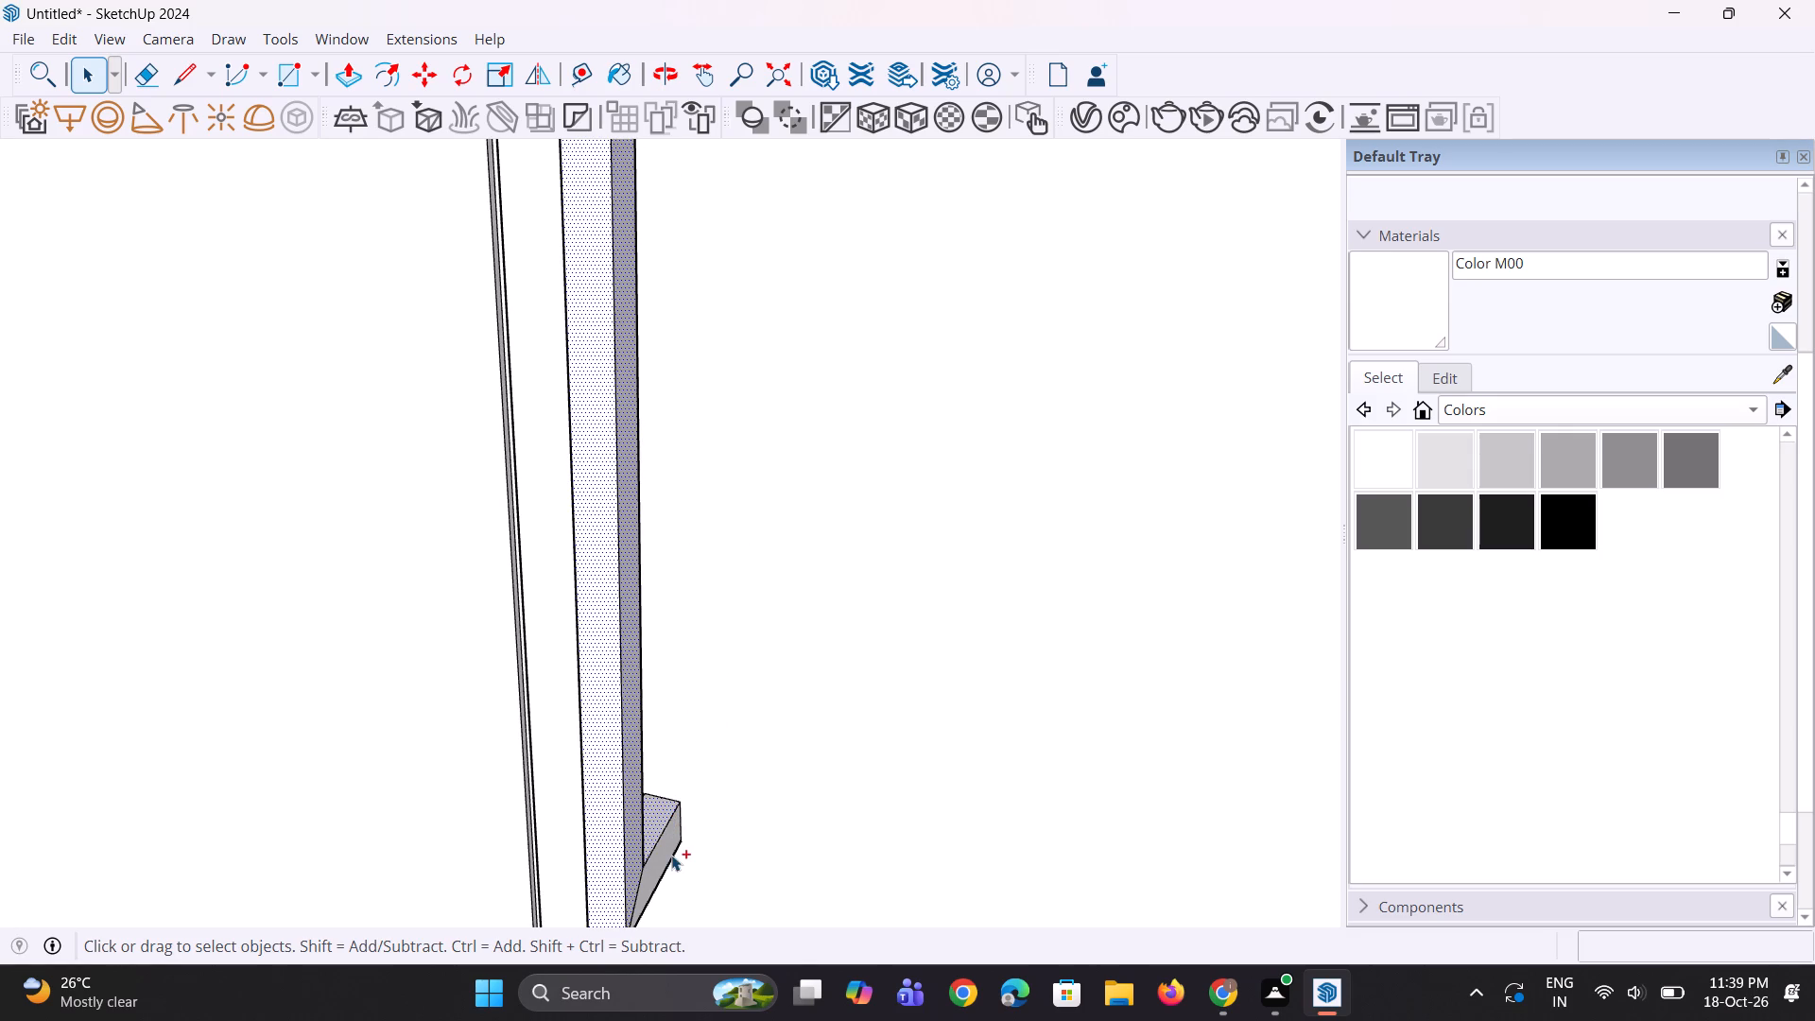
left_click(670, 849, "ctrl")
scroll(743, 731, "down", 6)
middle_click_drag(626, 551, 814, 582)
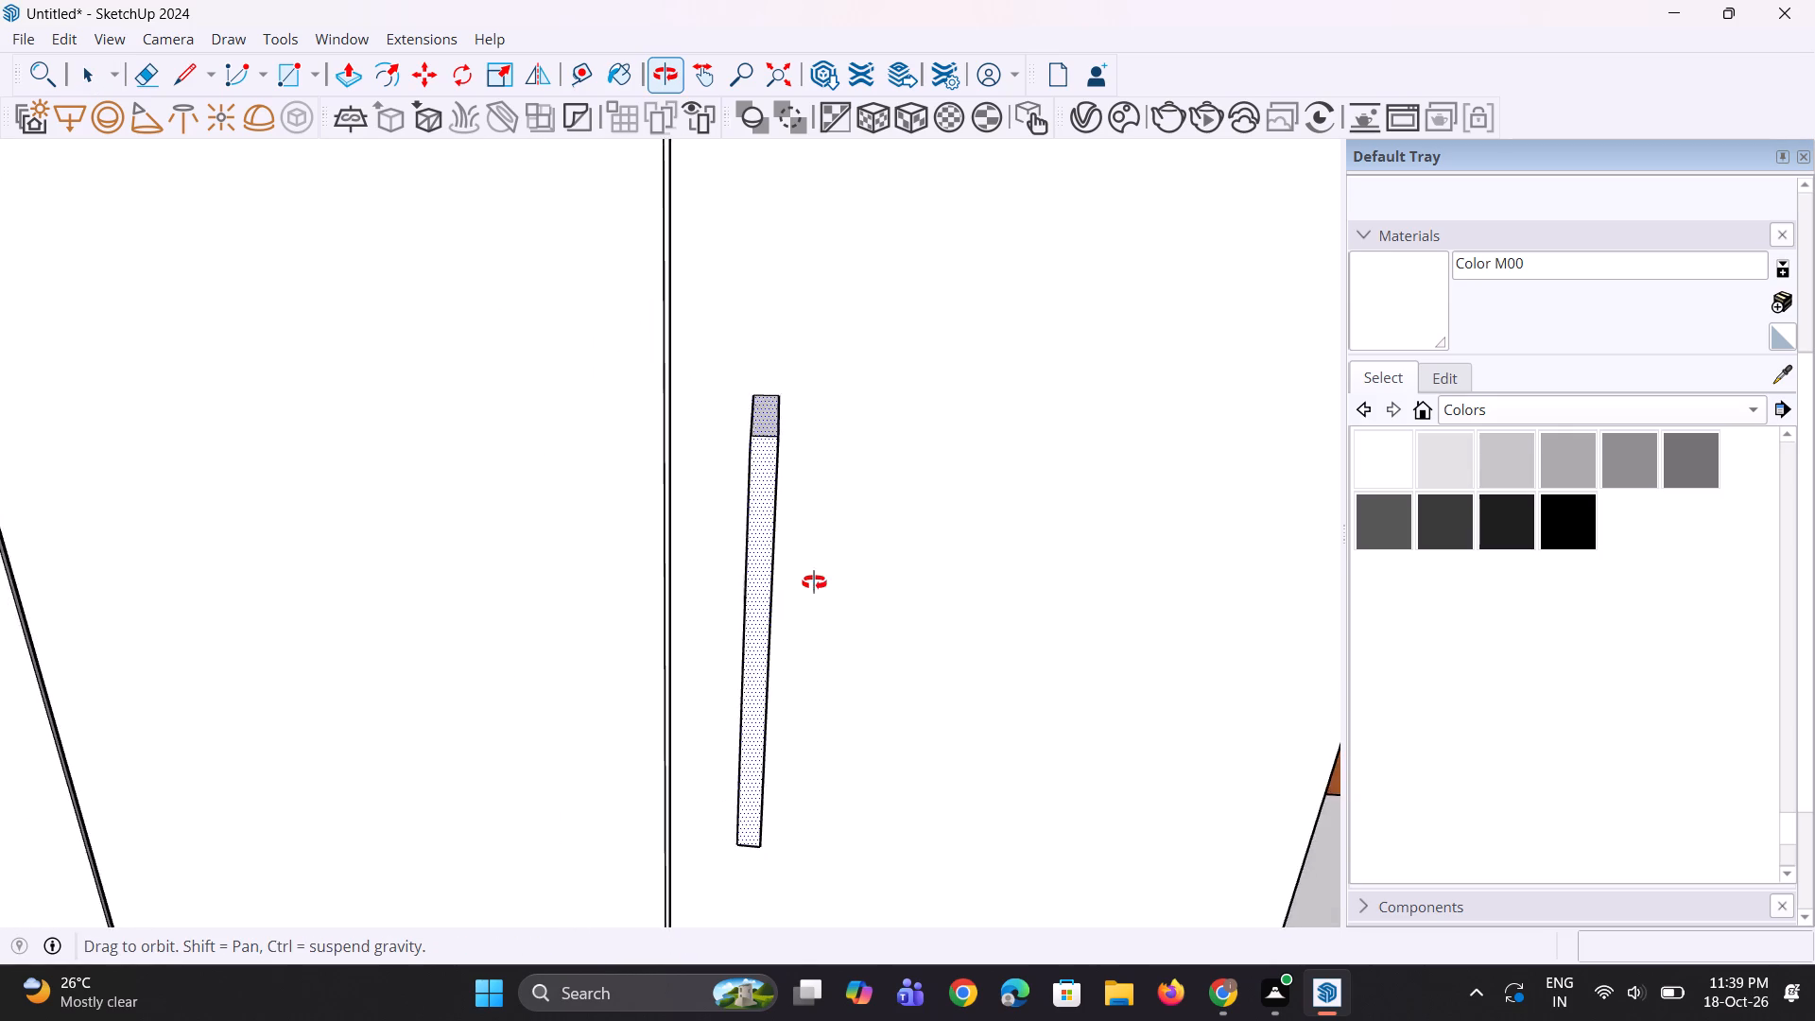
middle_click_drag(814, 582, 859, 576)
scroll(797, 460, "up", 6)
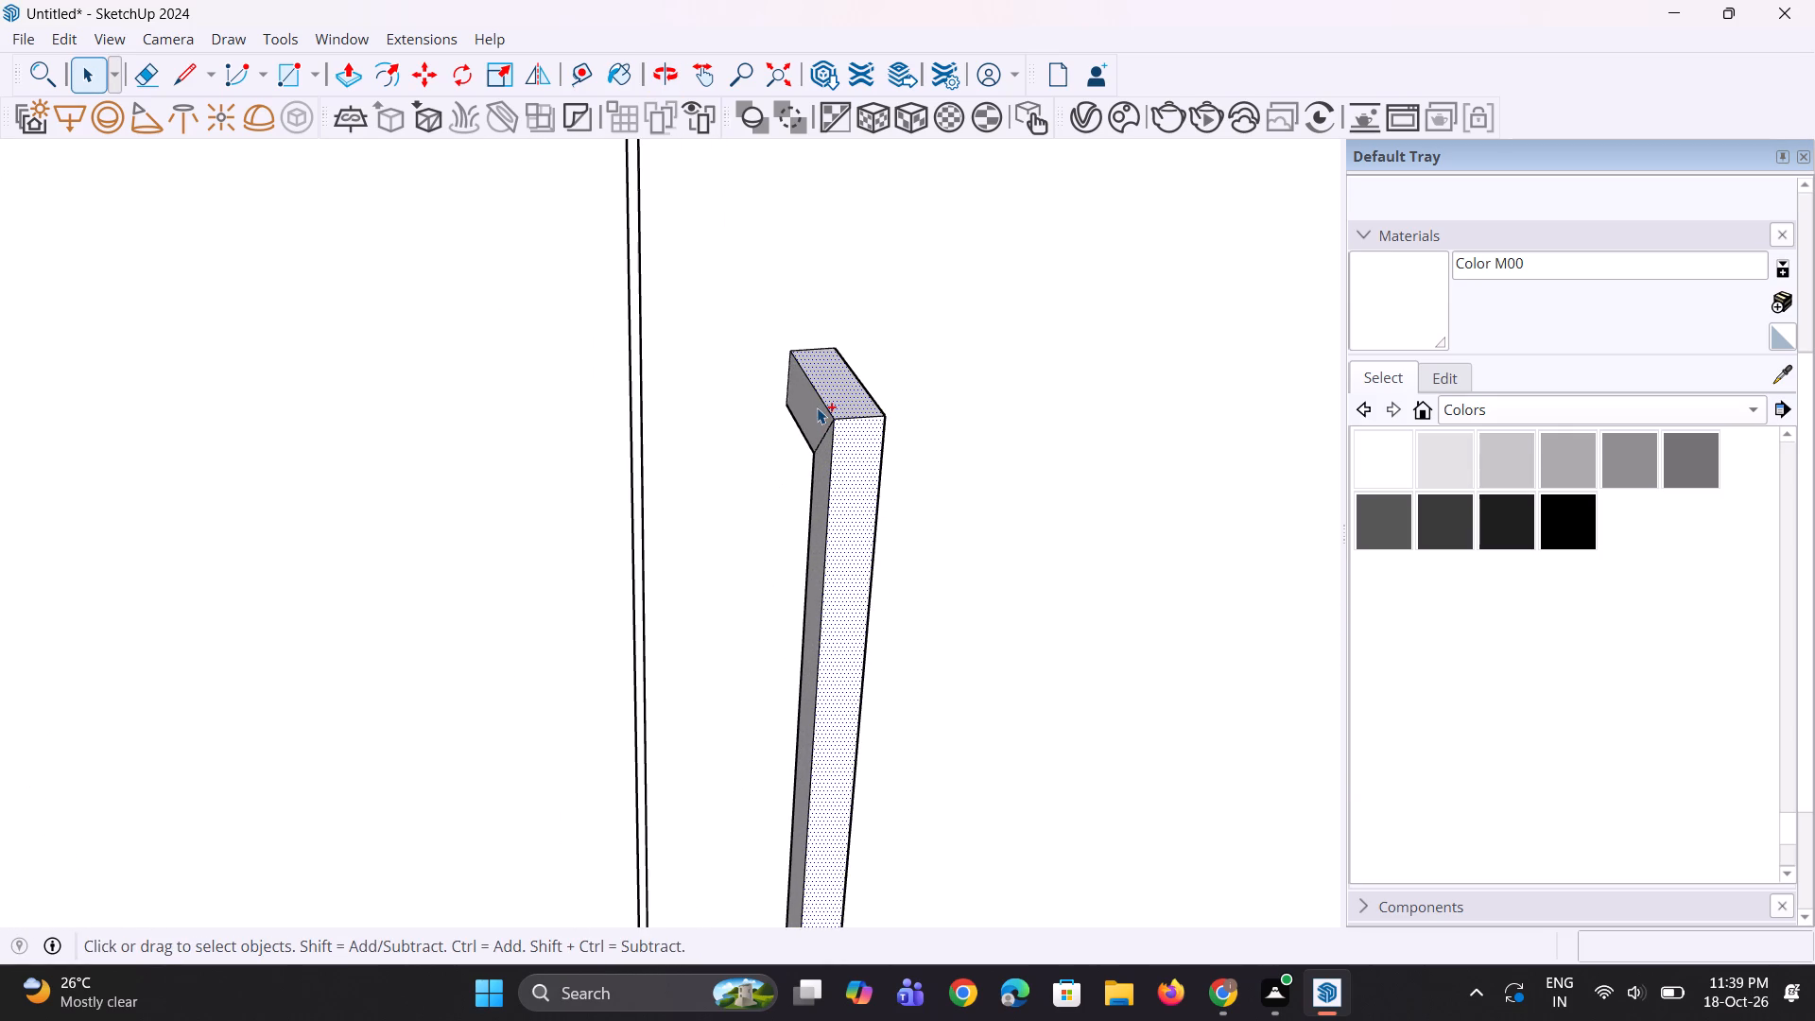
left_click(817, 407, "ctrl")
left_click(823, 454, "ctrl")
middle_click_drag(798, 542, 905, 511)
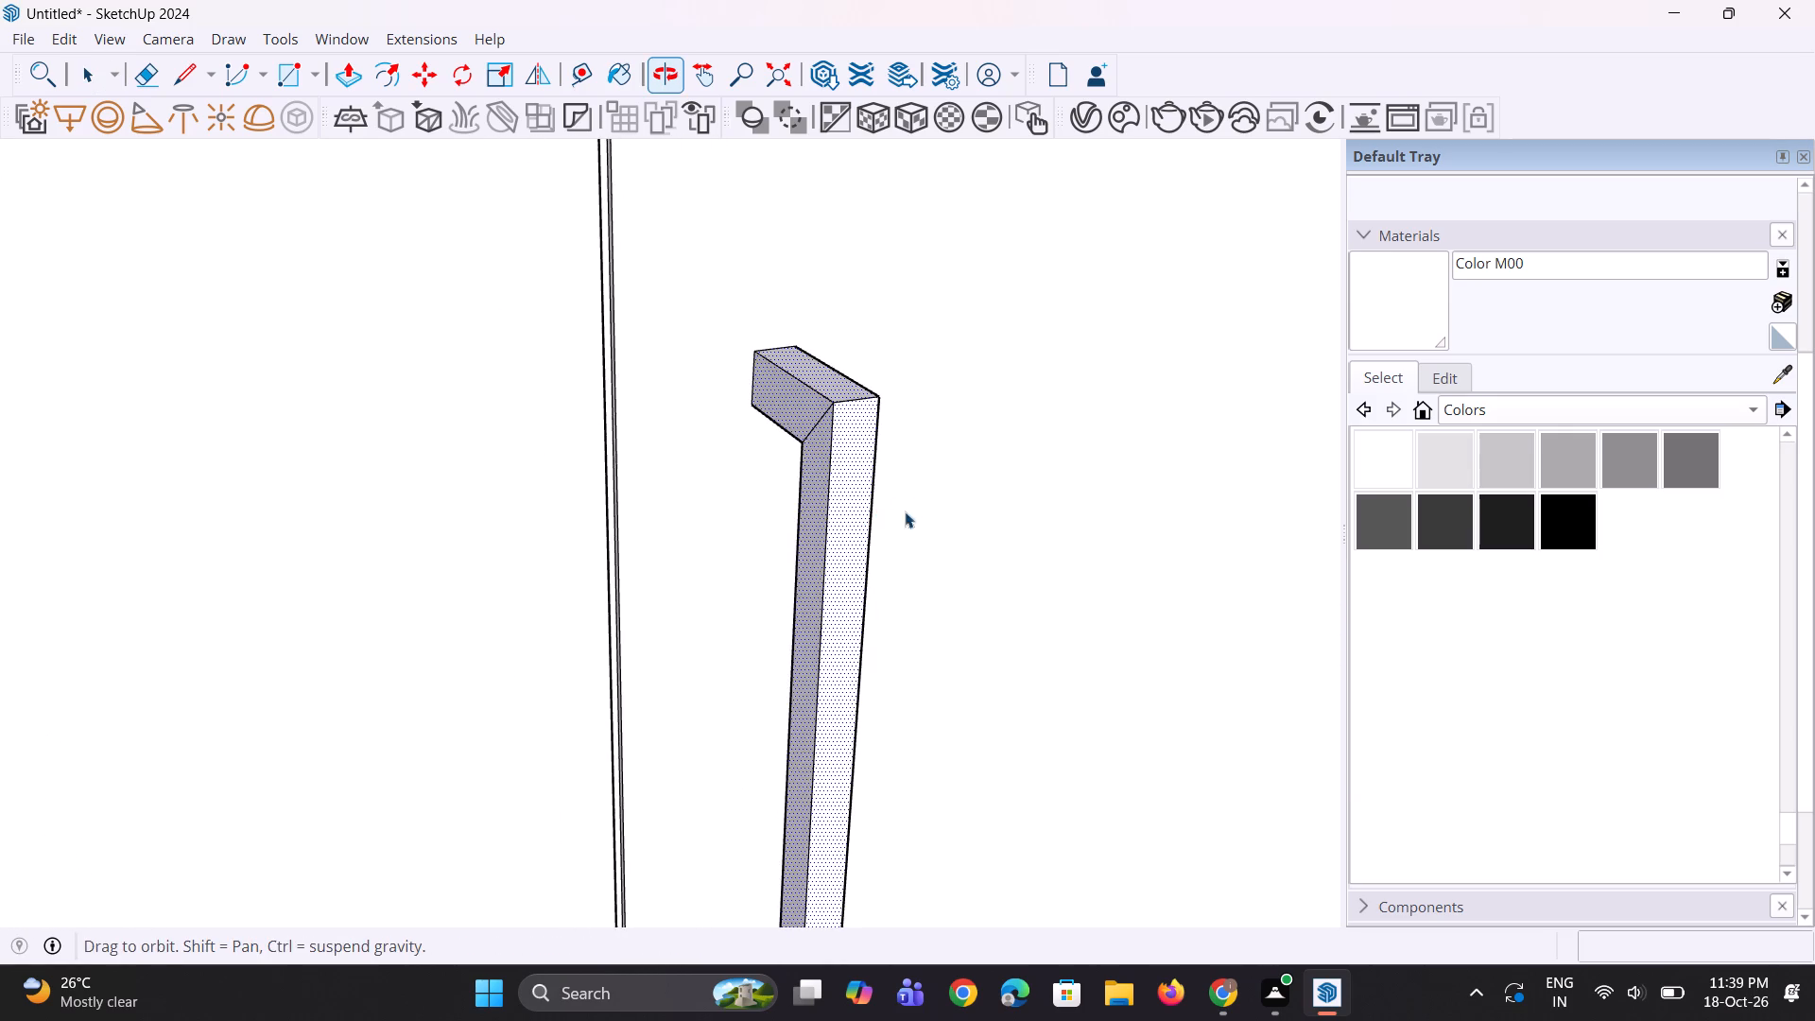
scroll(865, 479, "down", 9)
scroll(804, 783, "up", 13)
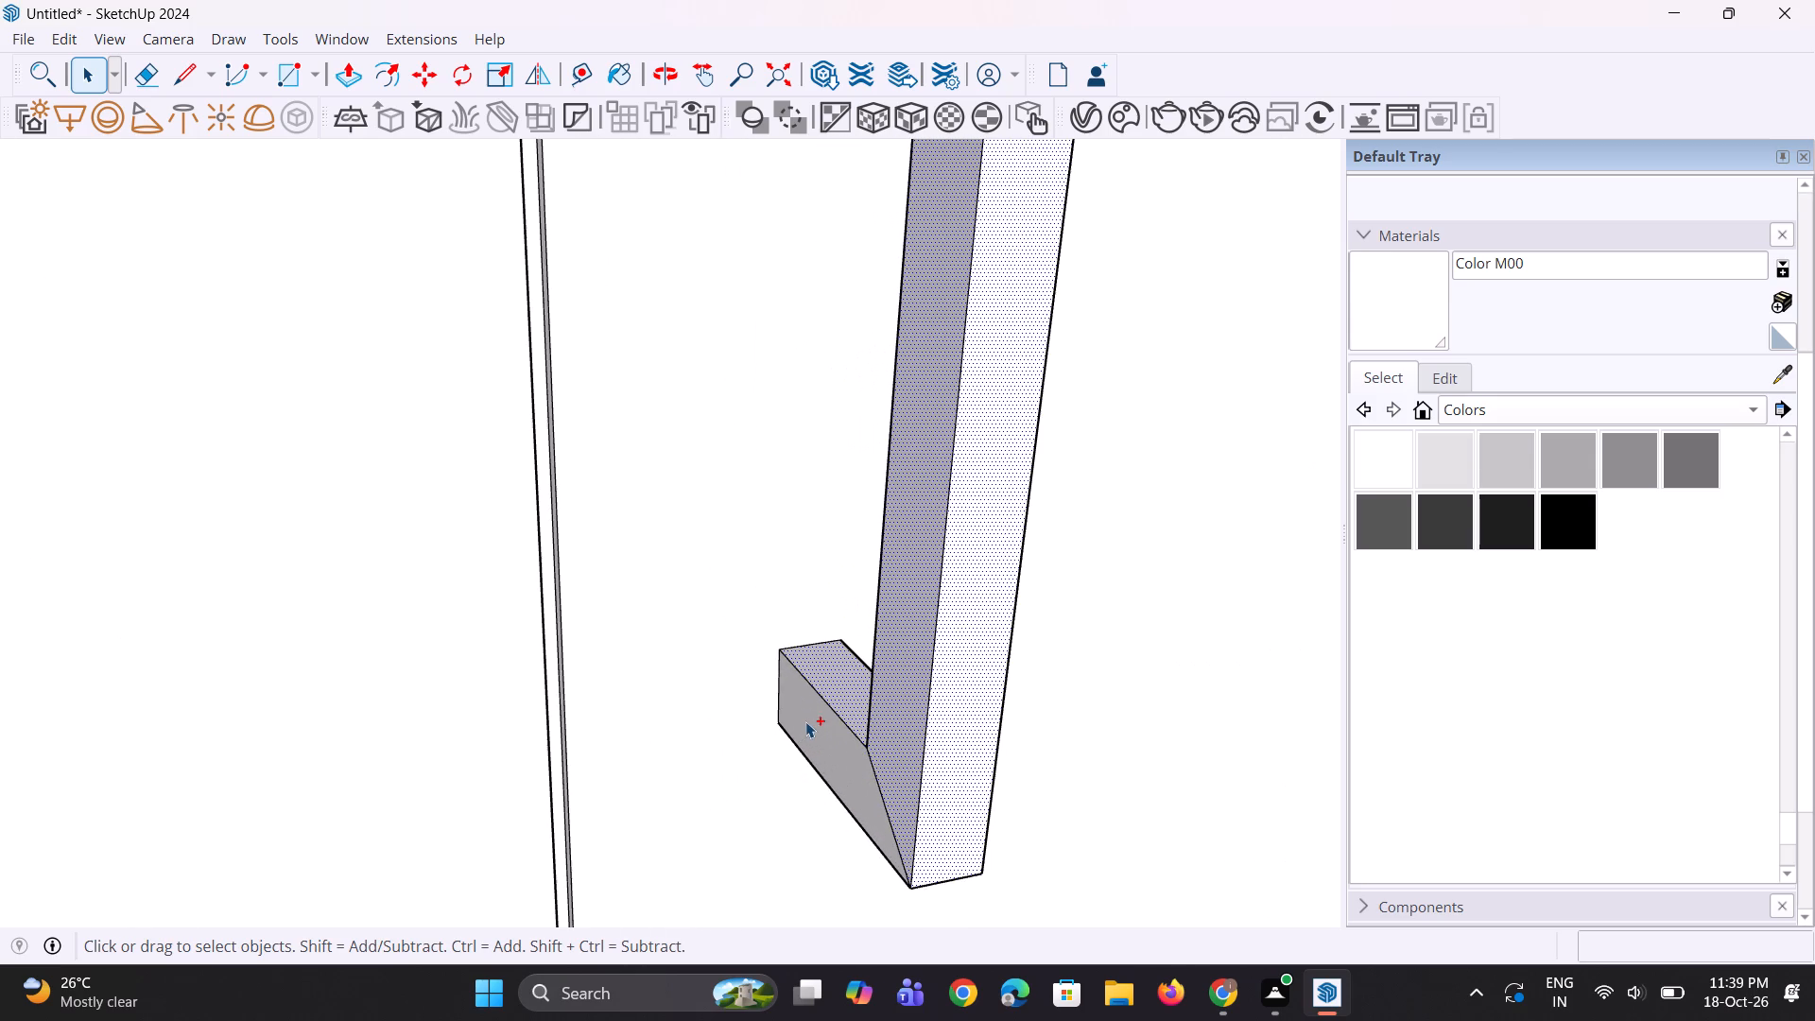
left_click(800, 735, "ctrl")
scroll(844, 744, "down", 4)
middle_click_drag(873, 760, 888, 857)
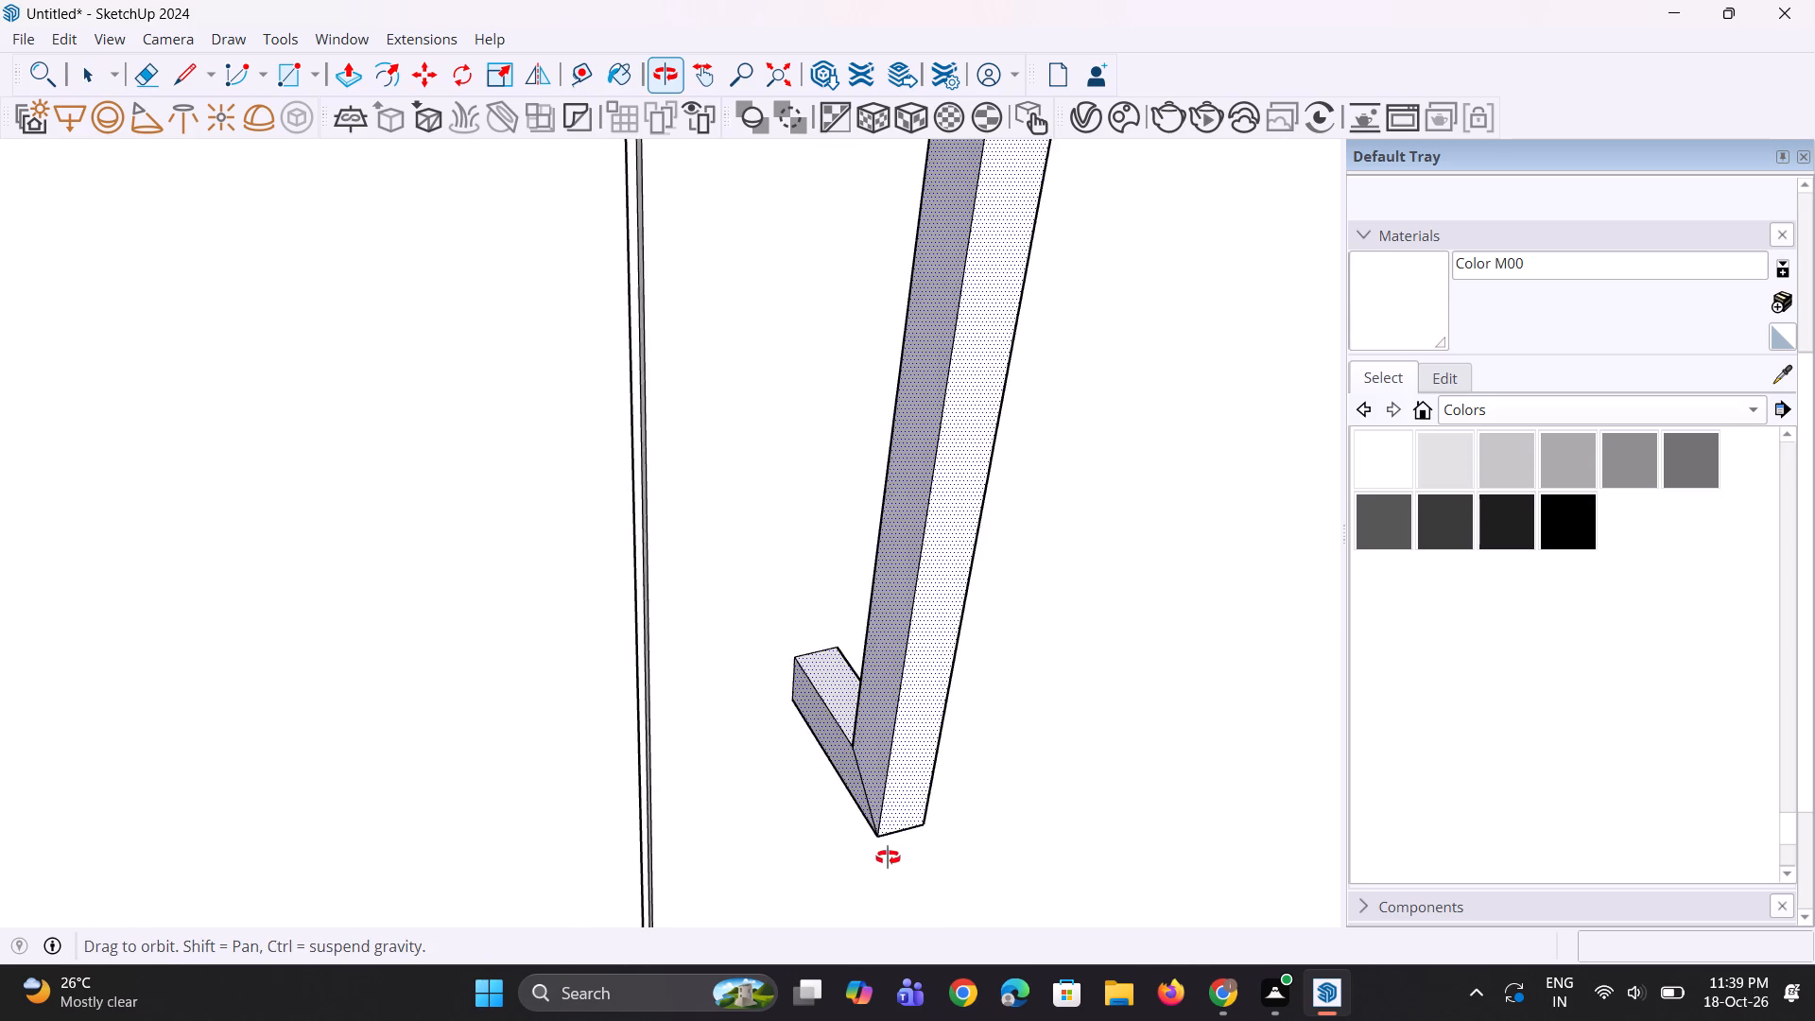
middle_click_drag(888, 857, 900, 799)
left_click(847, 706, "ctrl")
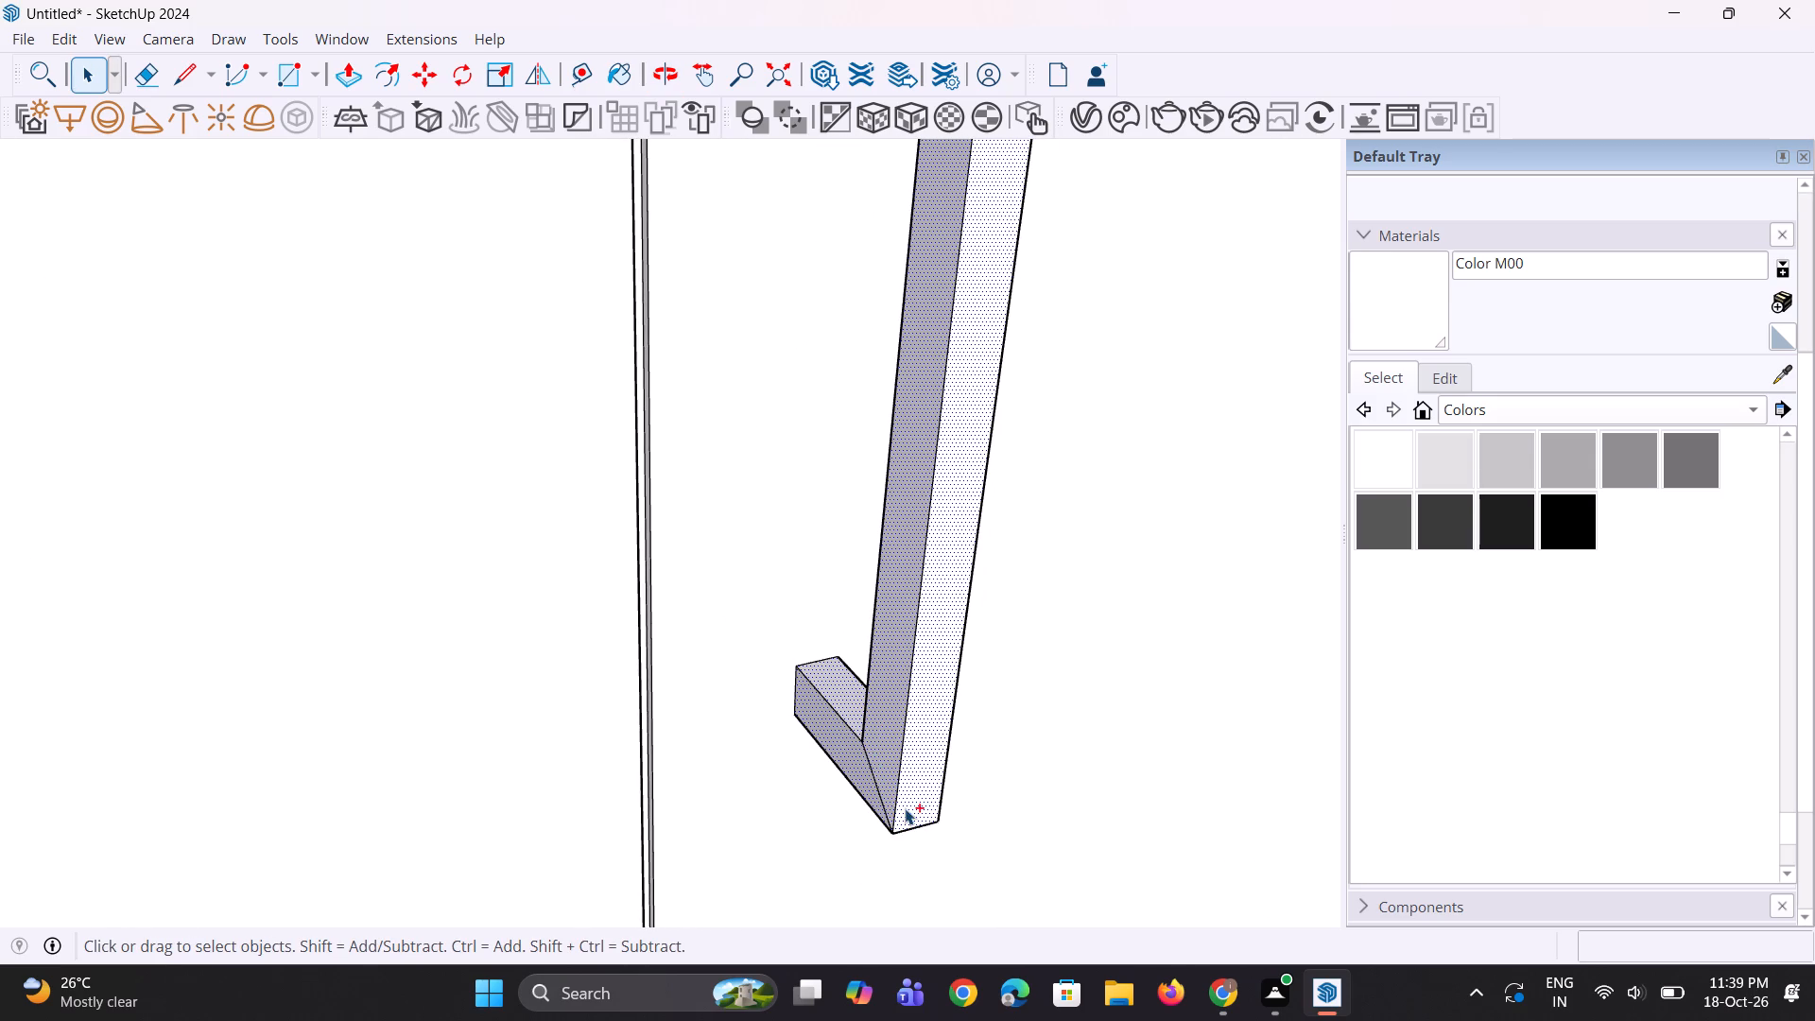
left_click(909, 806, "ctrl")
middle_click_drag(909, 806, 861, 285)
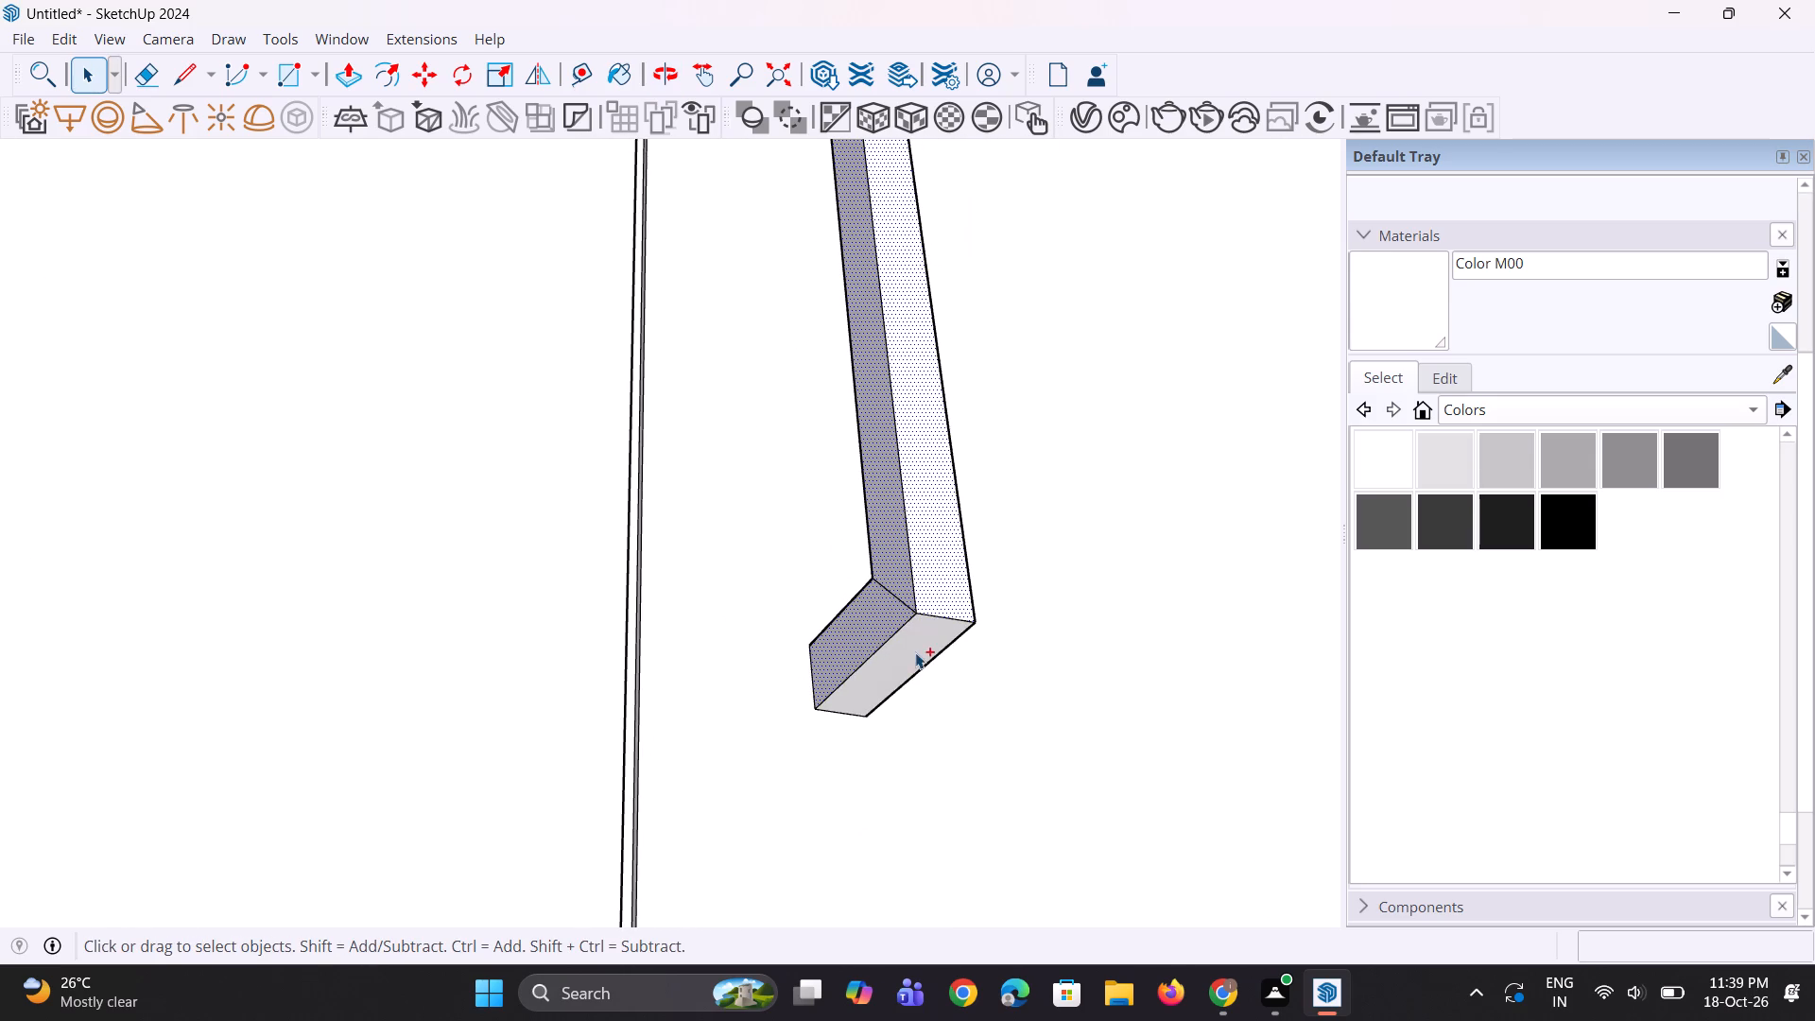
left_click(915, 652, "ctrl")
scroll(785, 738, "down", 5)
scroll(804, 263, "up", 2)
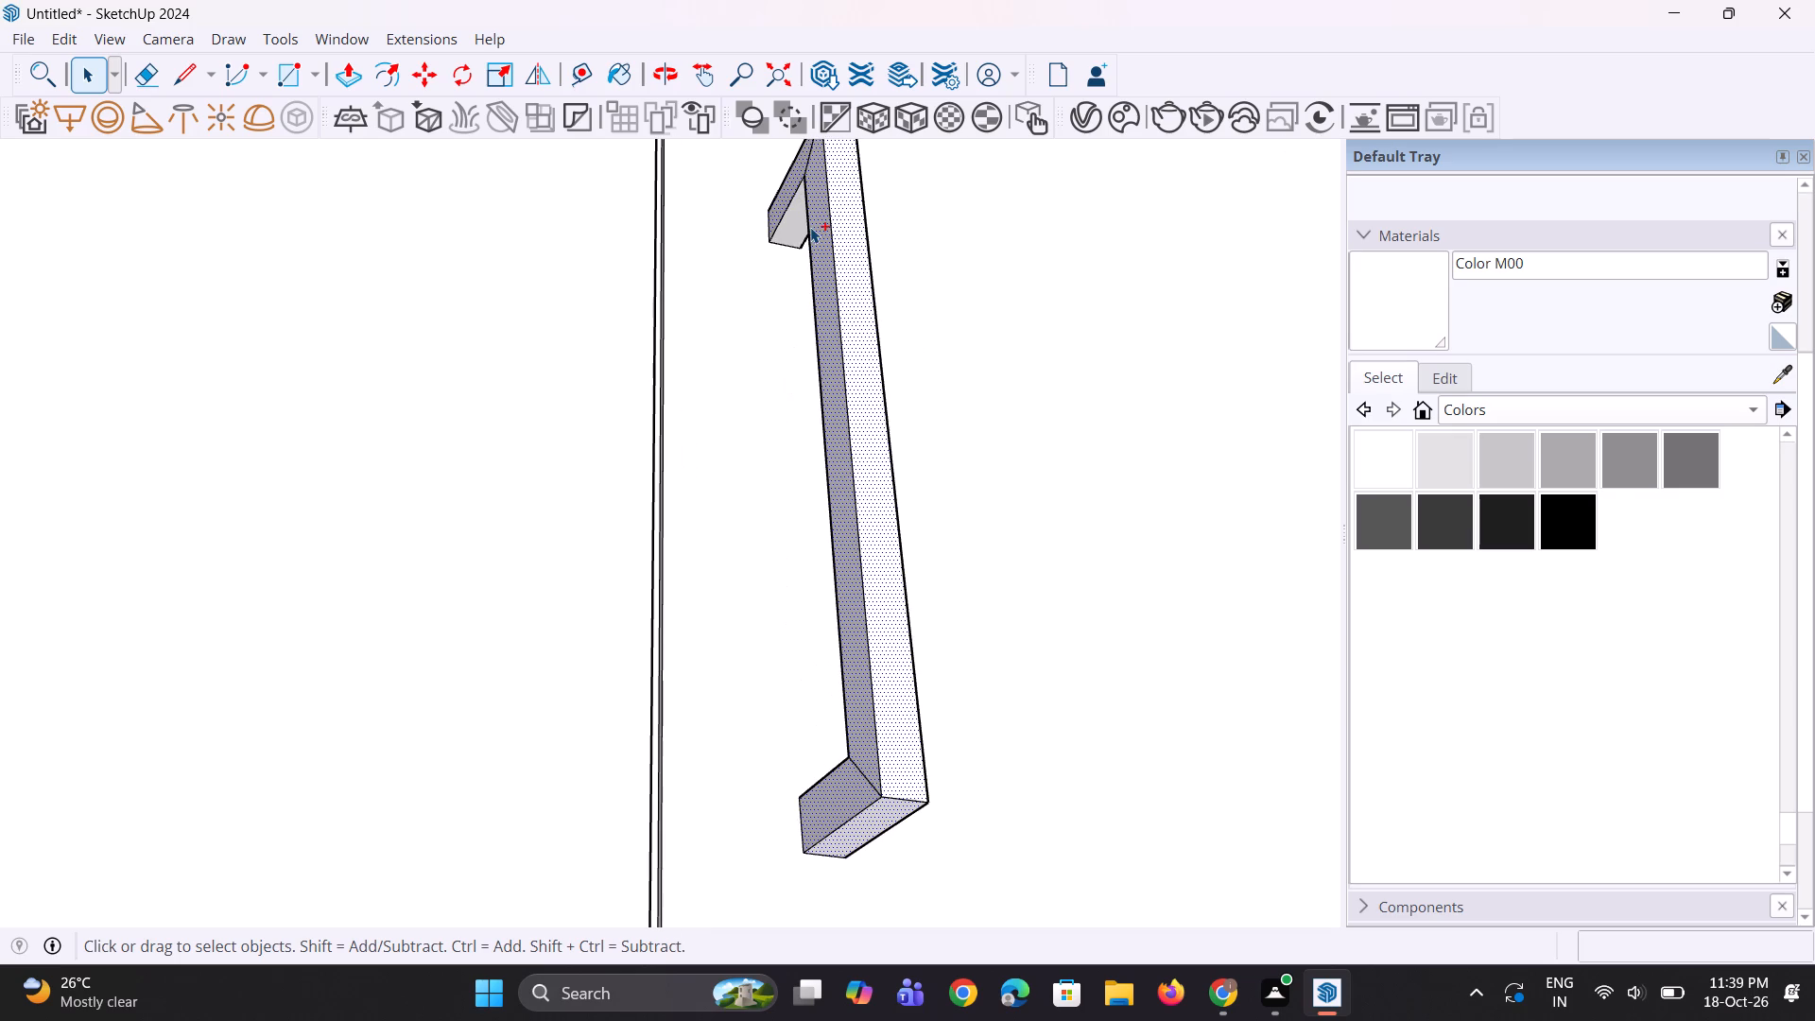
left_click(798, 222, "ctrl")
scroll(833, 597, "down", 5)
middle_click_drag(832, 383, 831, 765)
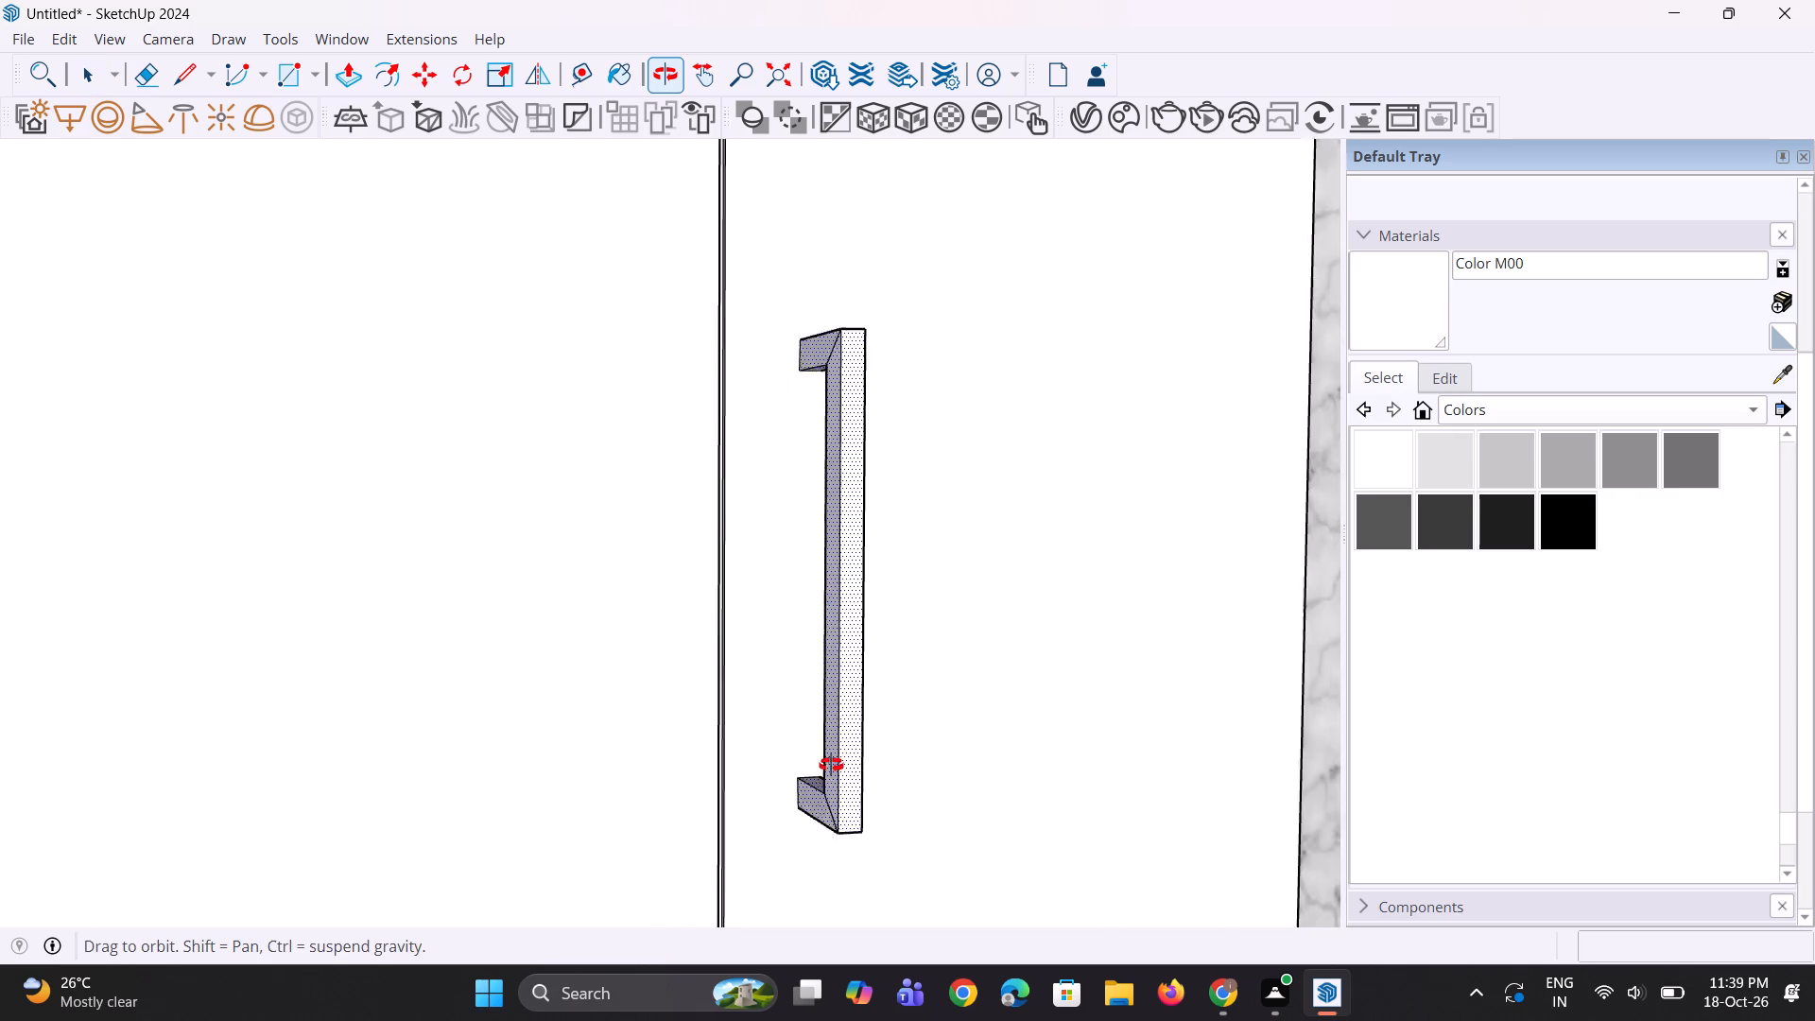
middle_click_drag(831, 765, 864, 935)
scroll(857, 465, "up", 6)
middle_click_drag(899, 569, 192, 490)
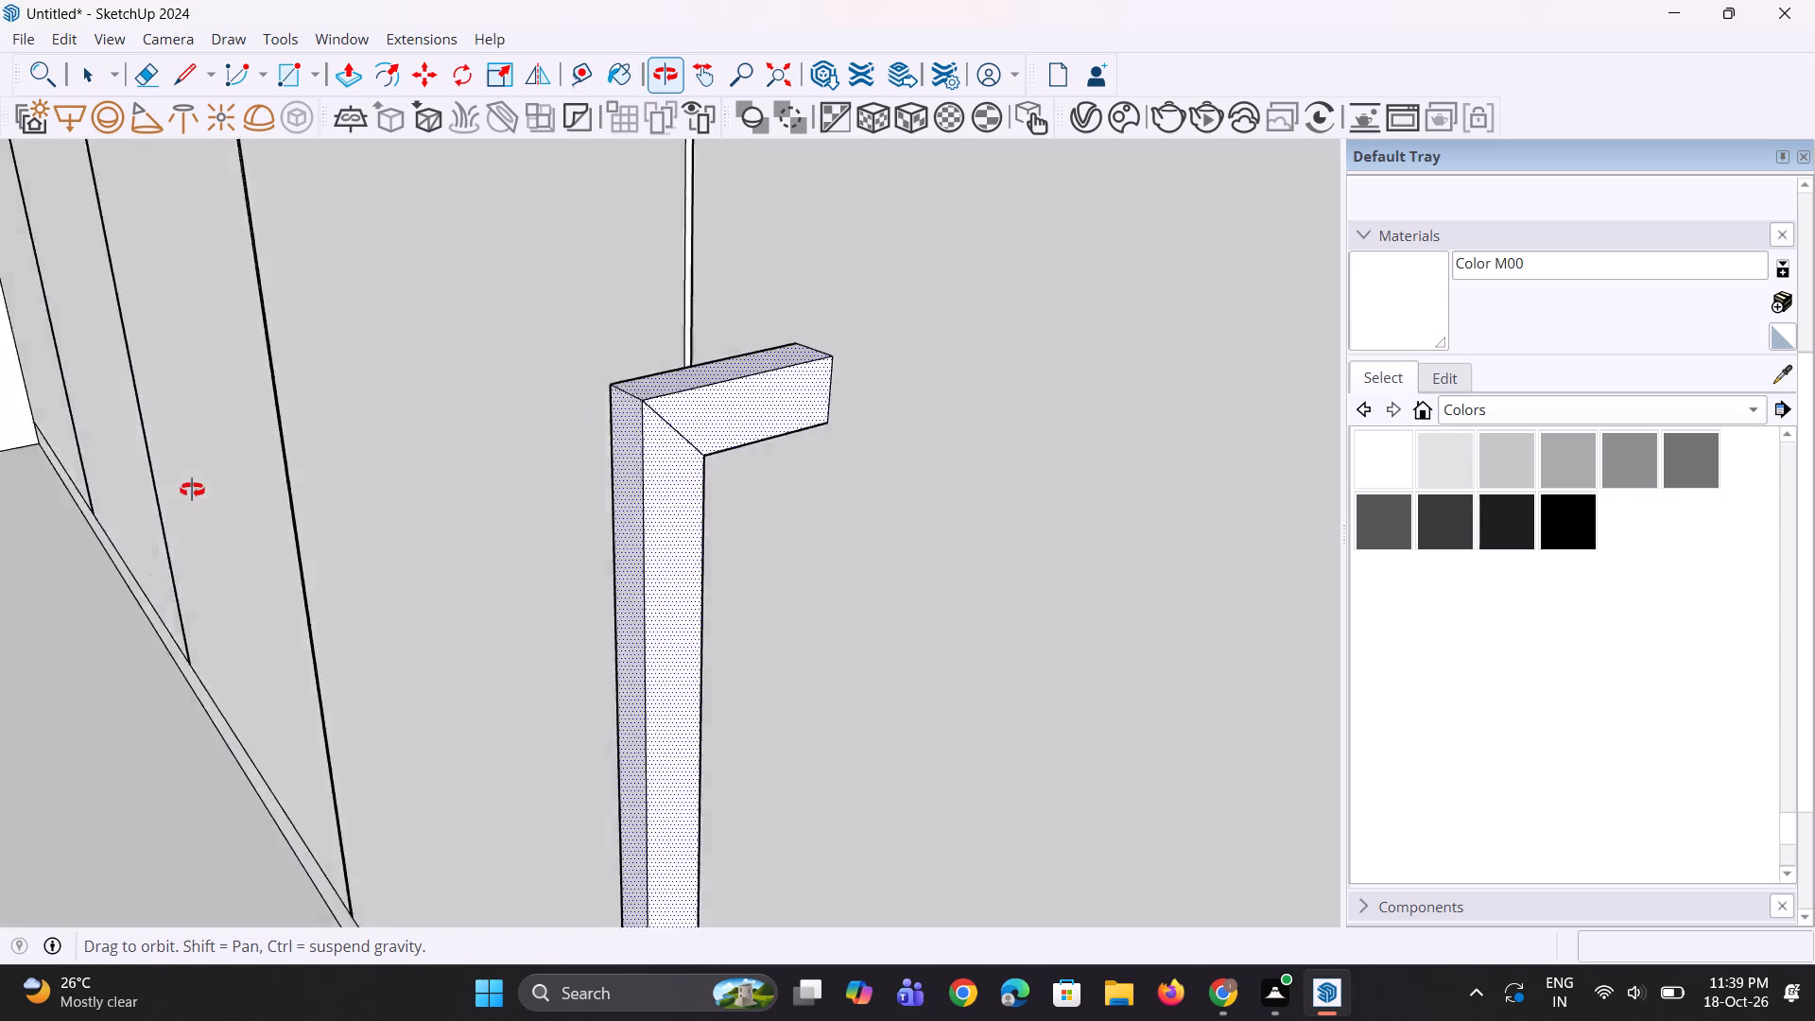
middle_click_drag(192, 490, 169, 470)
scroll(696, 674, "up", 2)
scroll(698, 580, "down", 5)
middle_click_drag(686, 594, 368, 527)
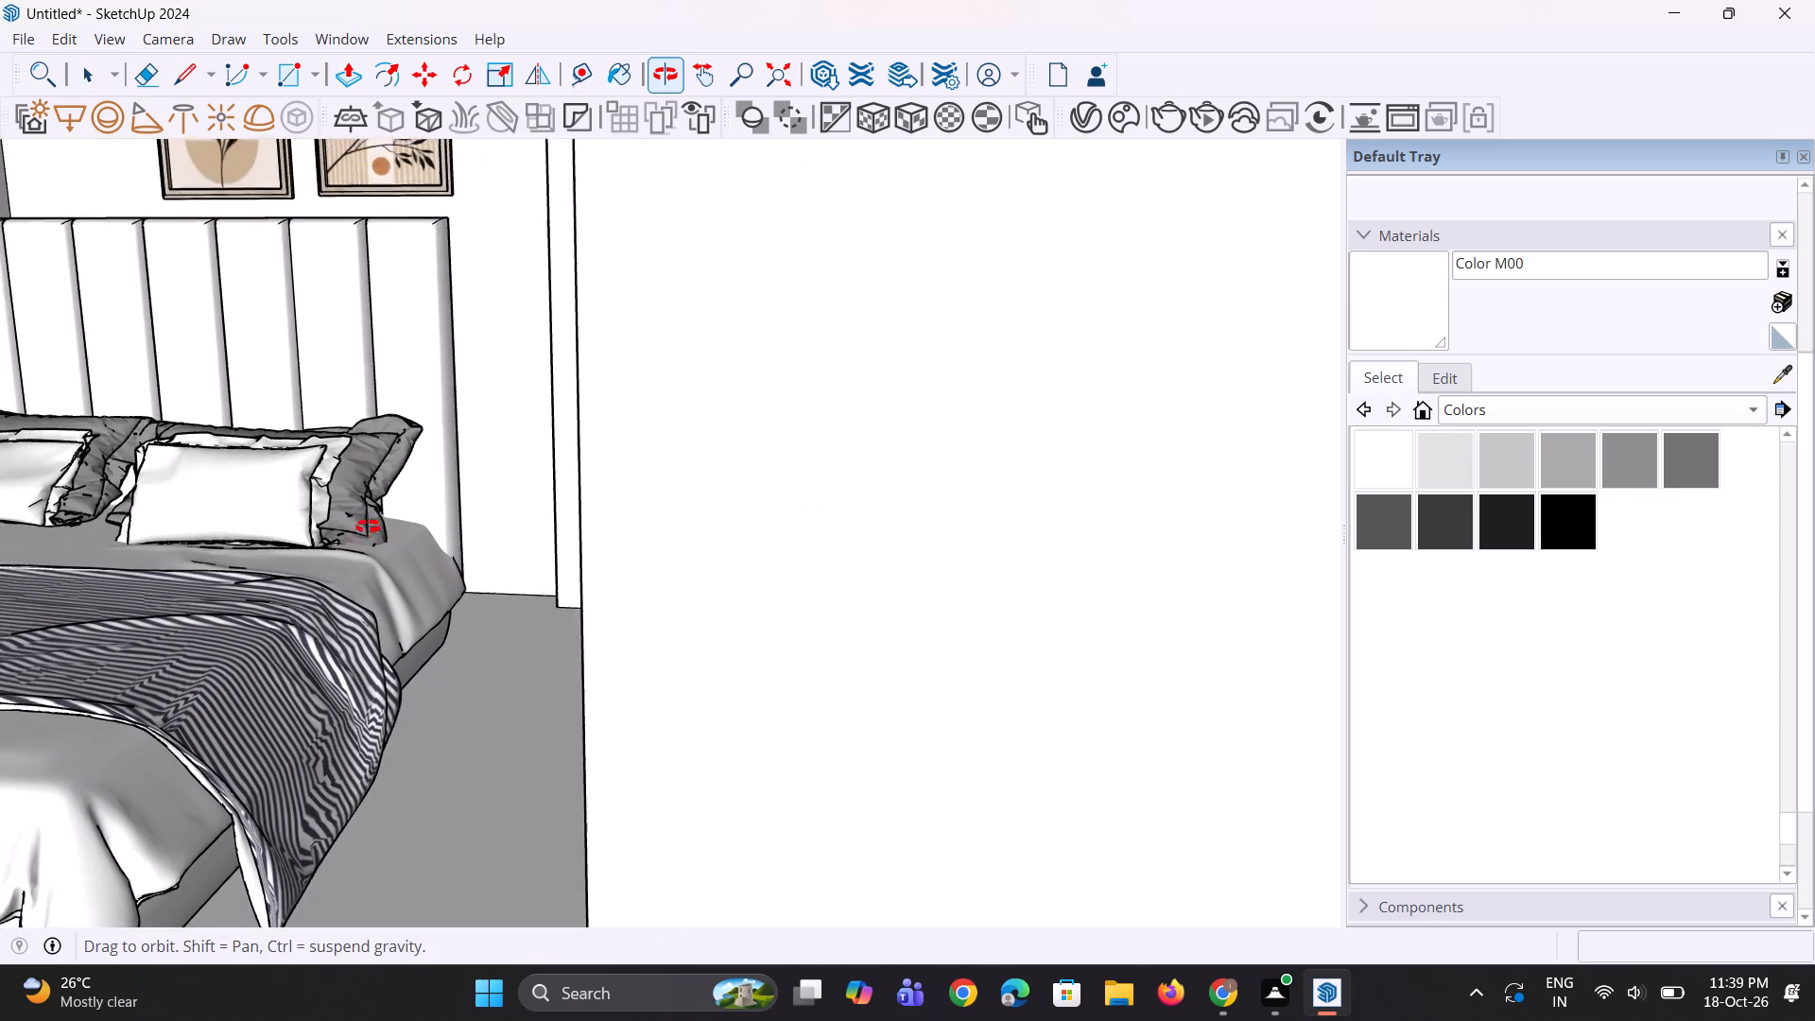
middle_click_drag(368, 527, 393, 543)
scroll(691, 649, "up", 6)
scroll(690, 605, "down", 2)
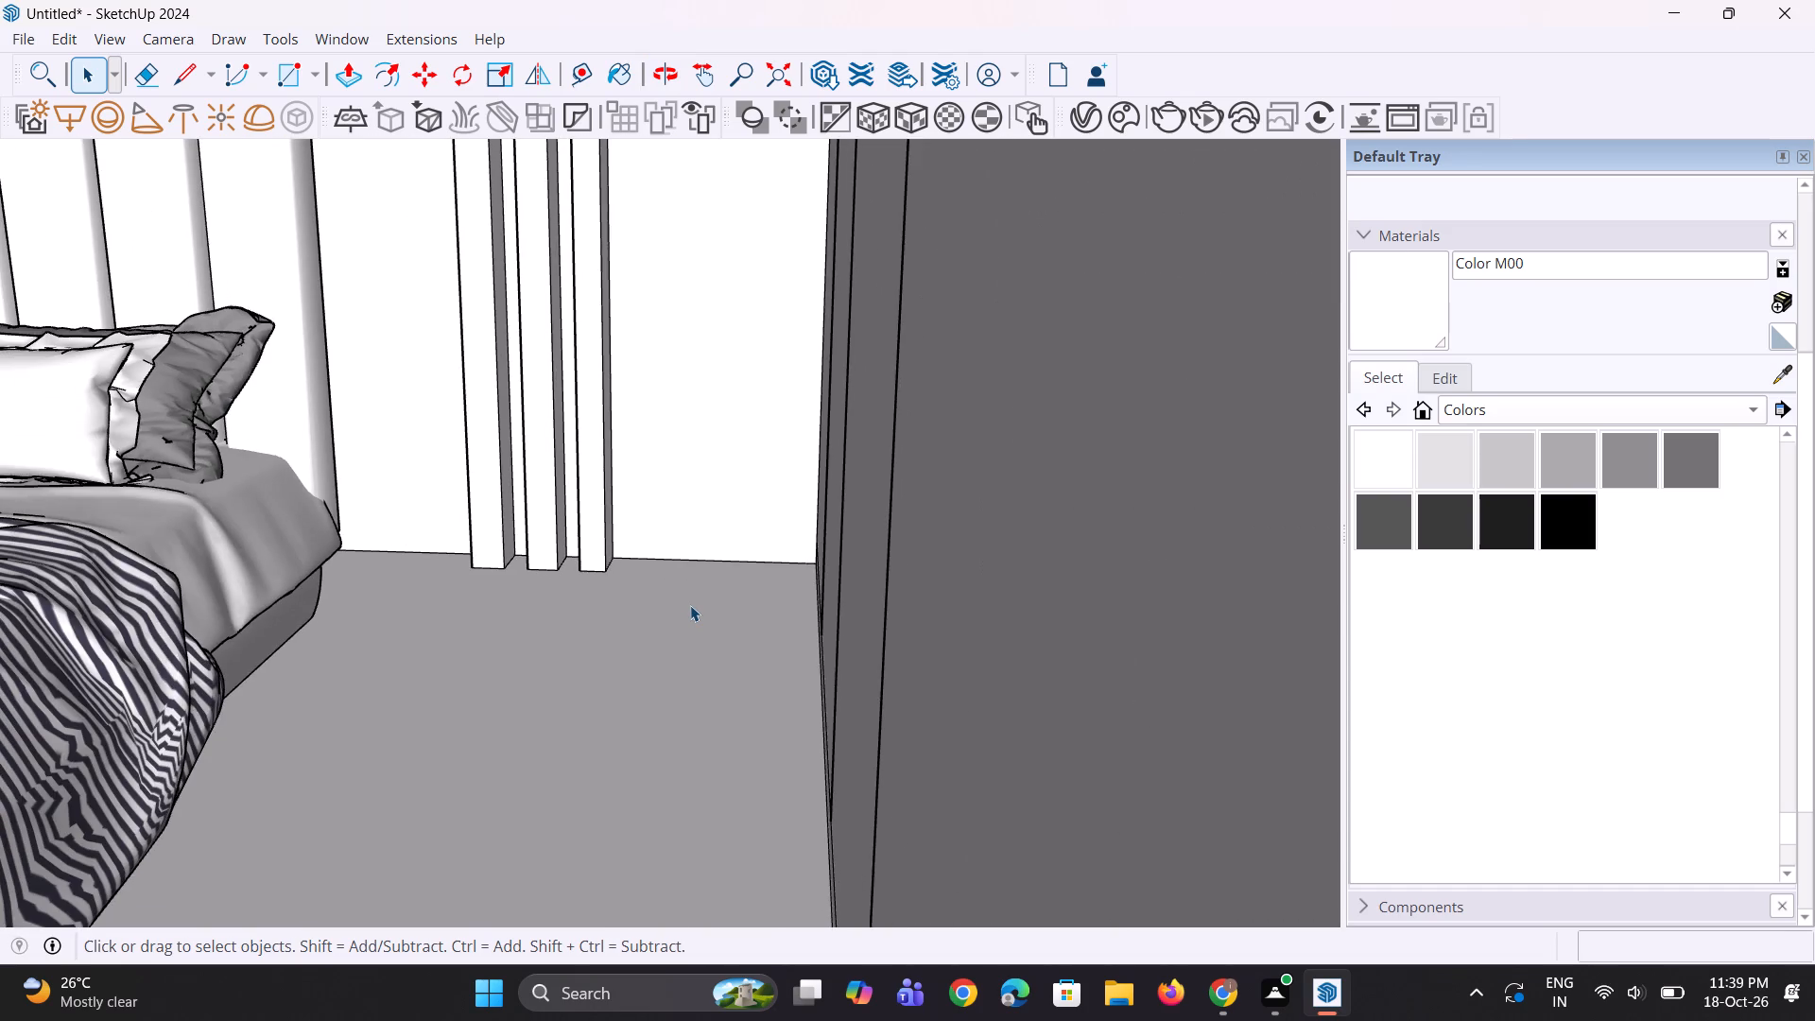
scroll(686, 606, "down", 3)
scroll(686, 606, "up", 2)
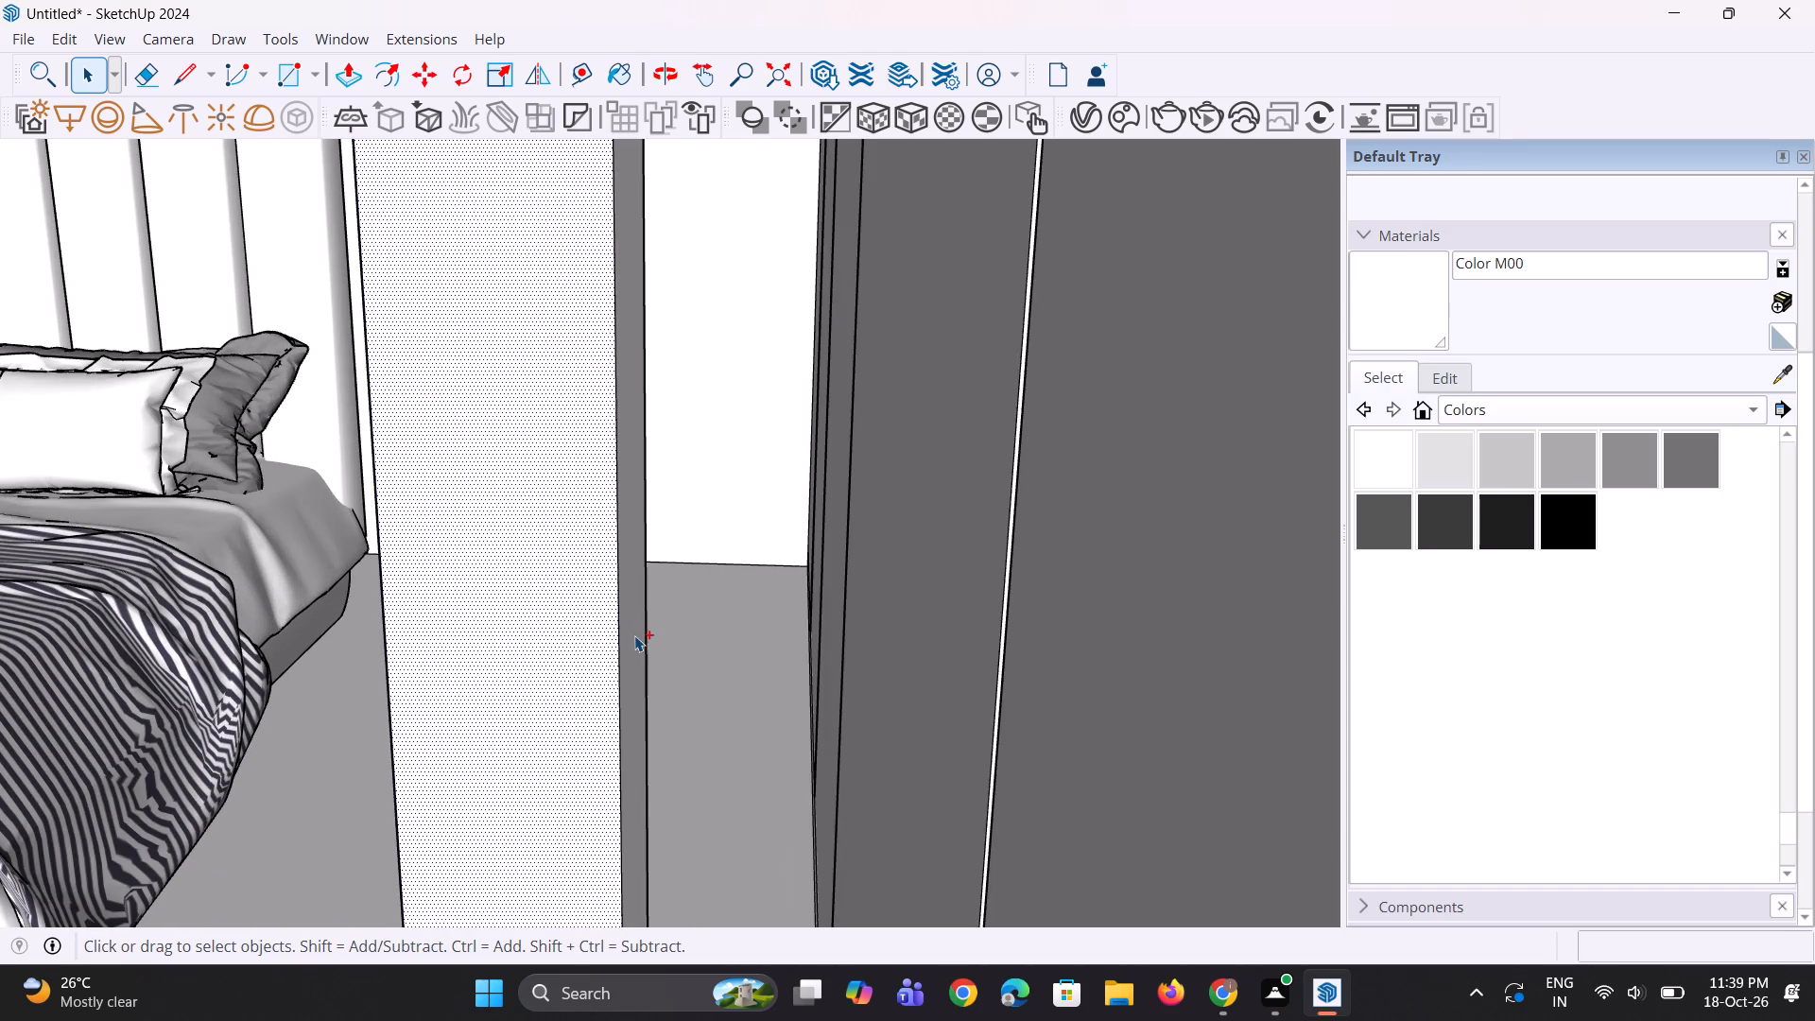
left_click(634, 635, "ctrl")
right_click(589, 649)
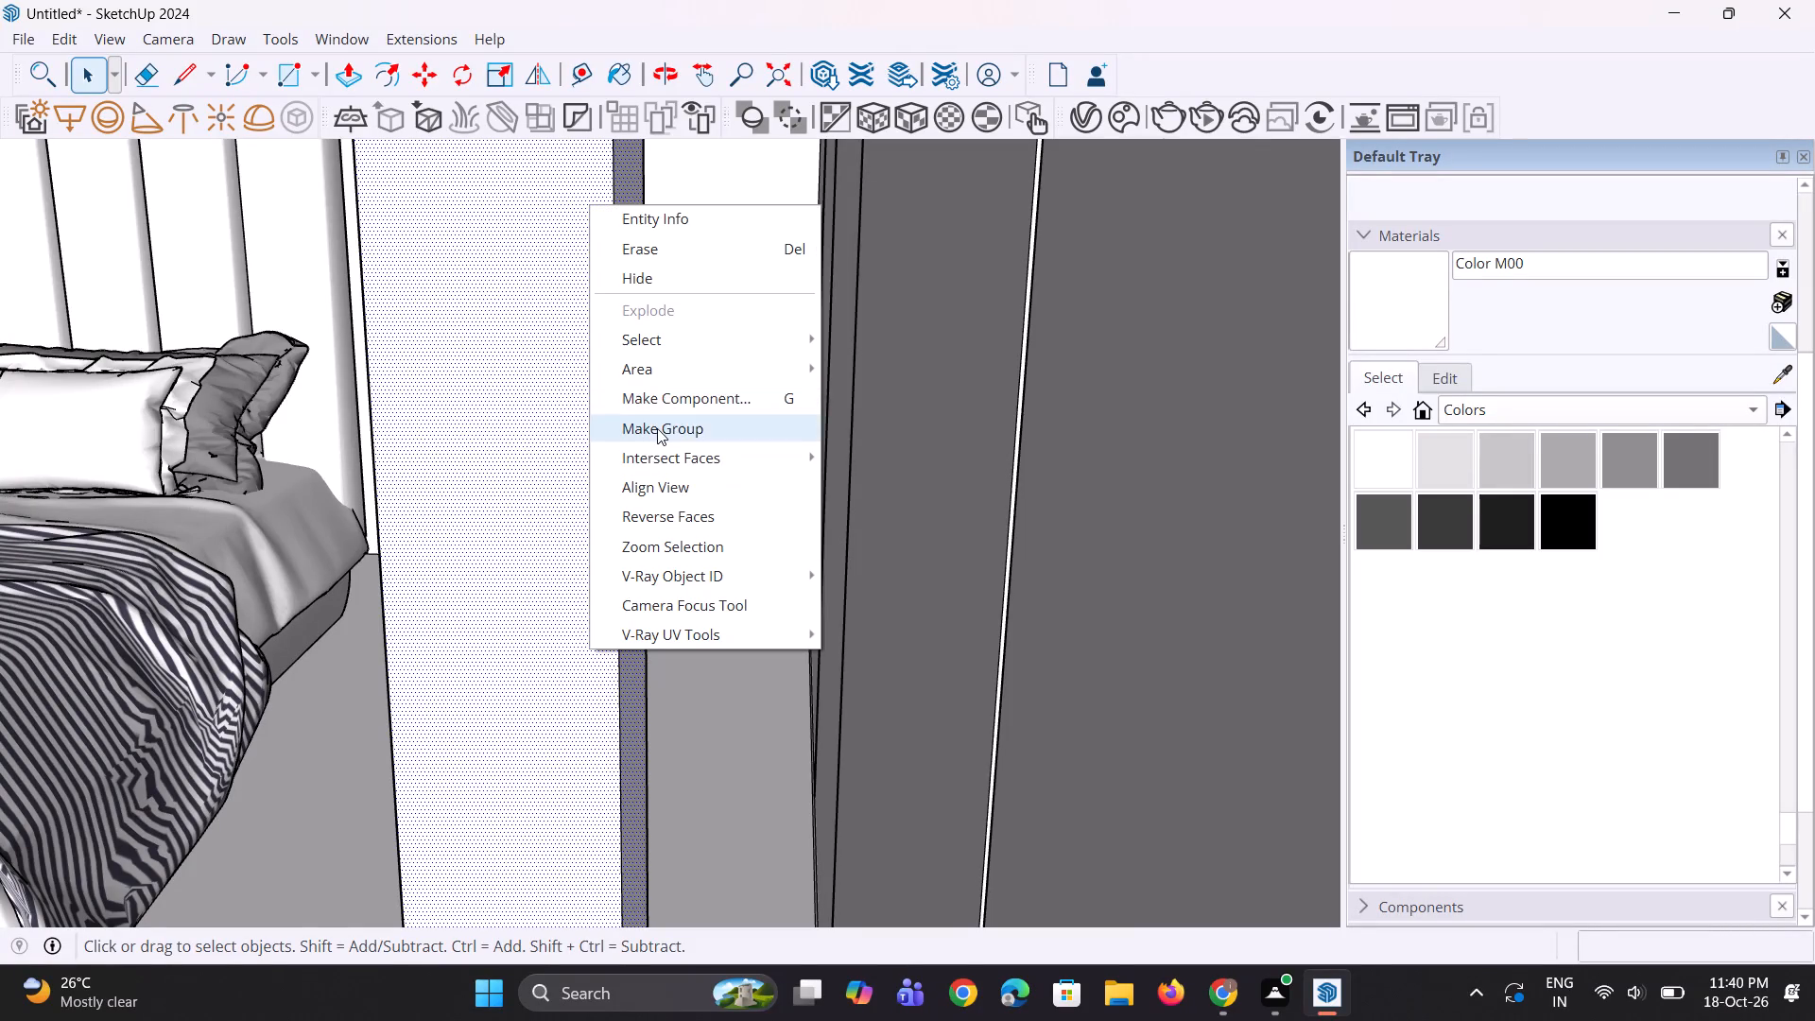
left_click(657, 428)
Copy the lower door's handle group about 10 3/8" across the seam onto the adjacent lower wardrobe door.
scroll(707, 594, "down", 6)
middle_click_drag(726, 606, 956, 621)
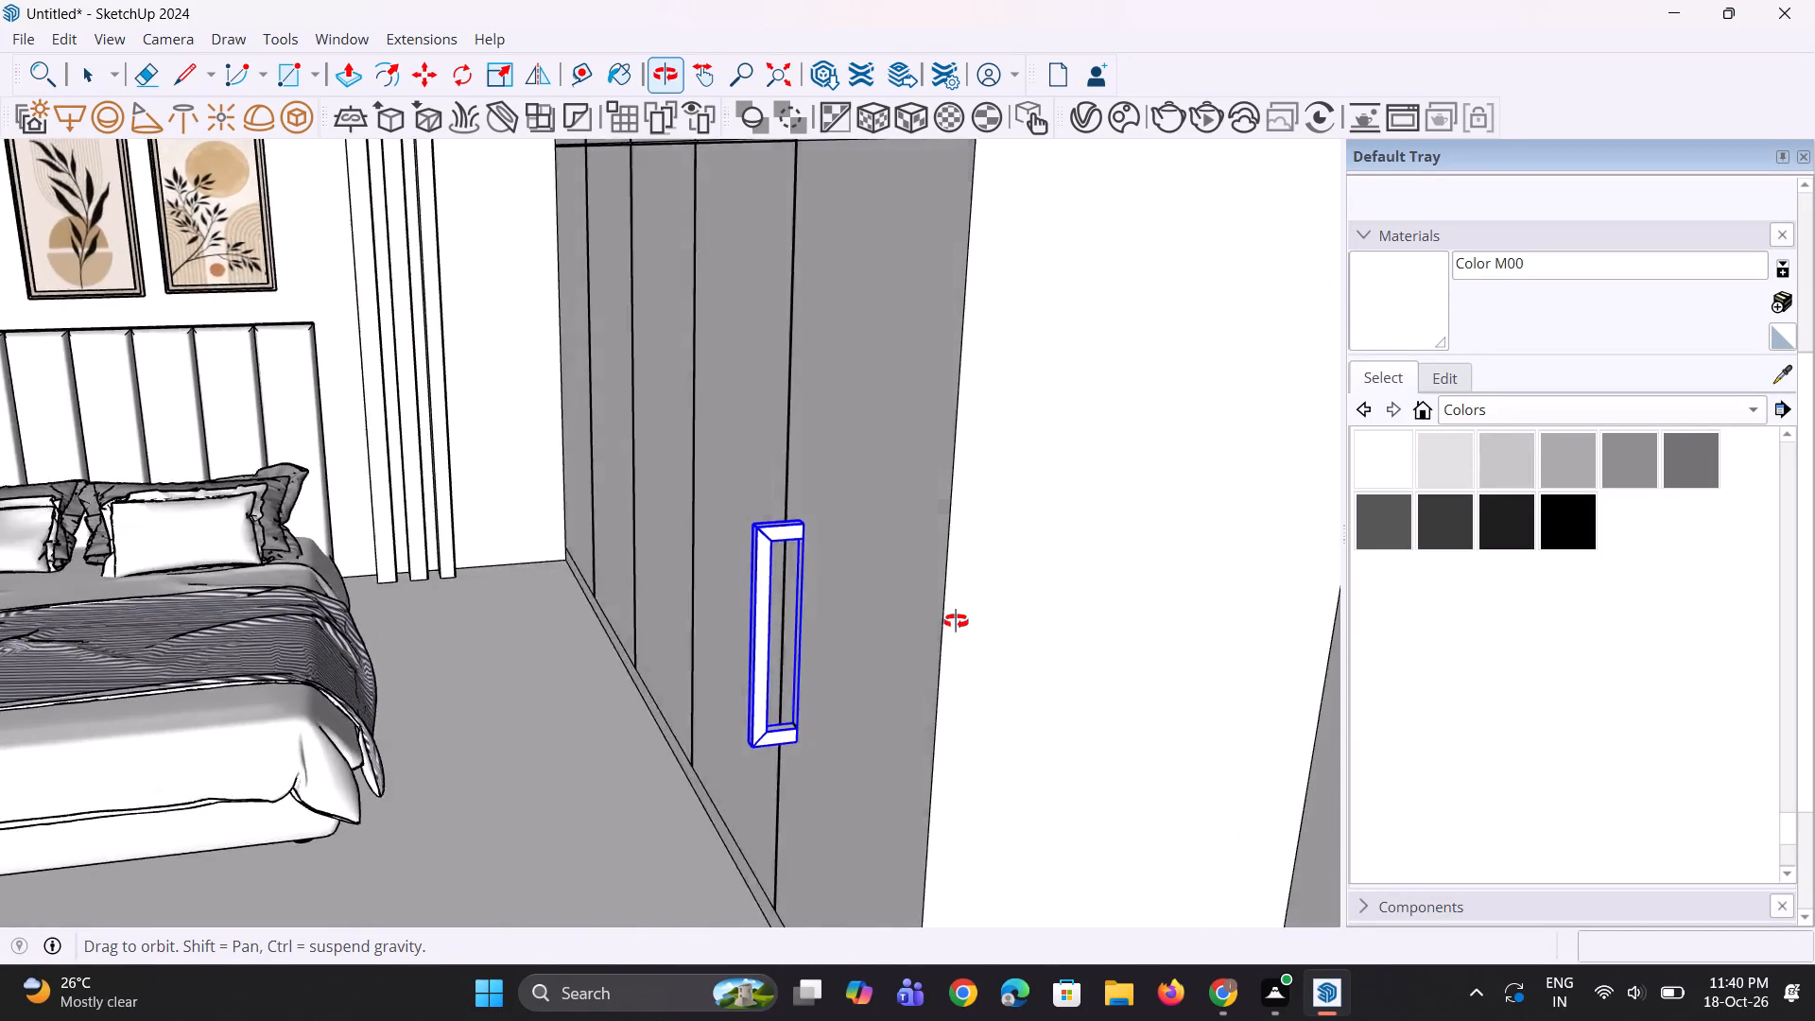
middle_click_drag(956, 621, 1187, 648)
scroll(846, 703, "up", 2)
key("m")
scroll(844, 704, "up", 2)
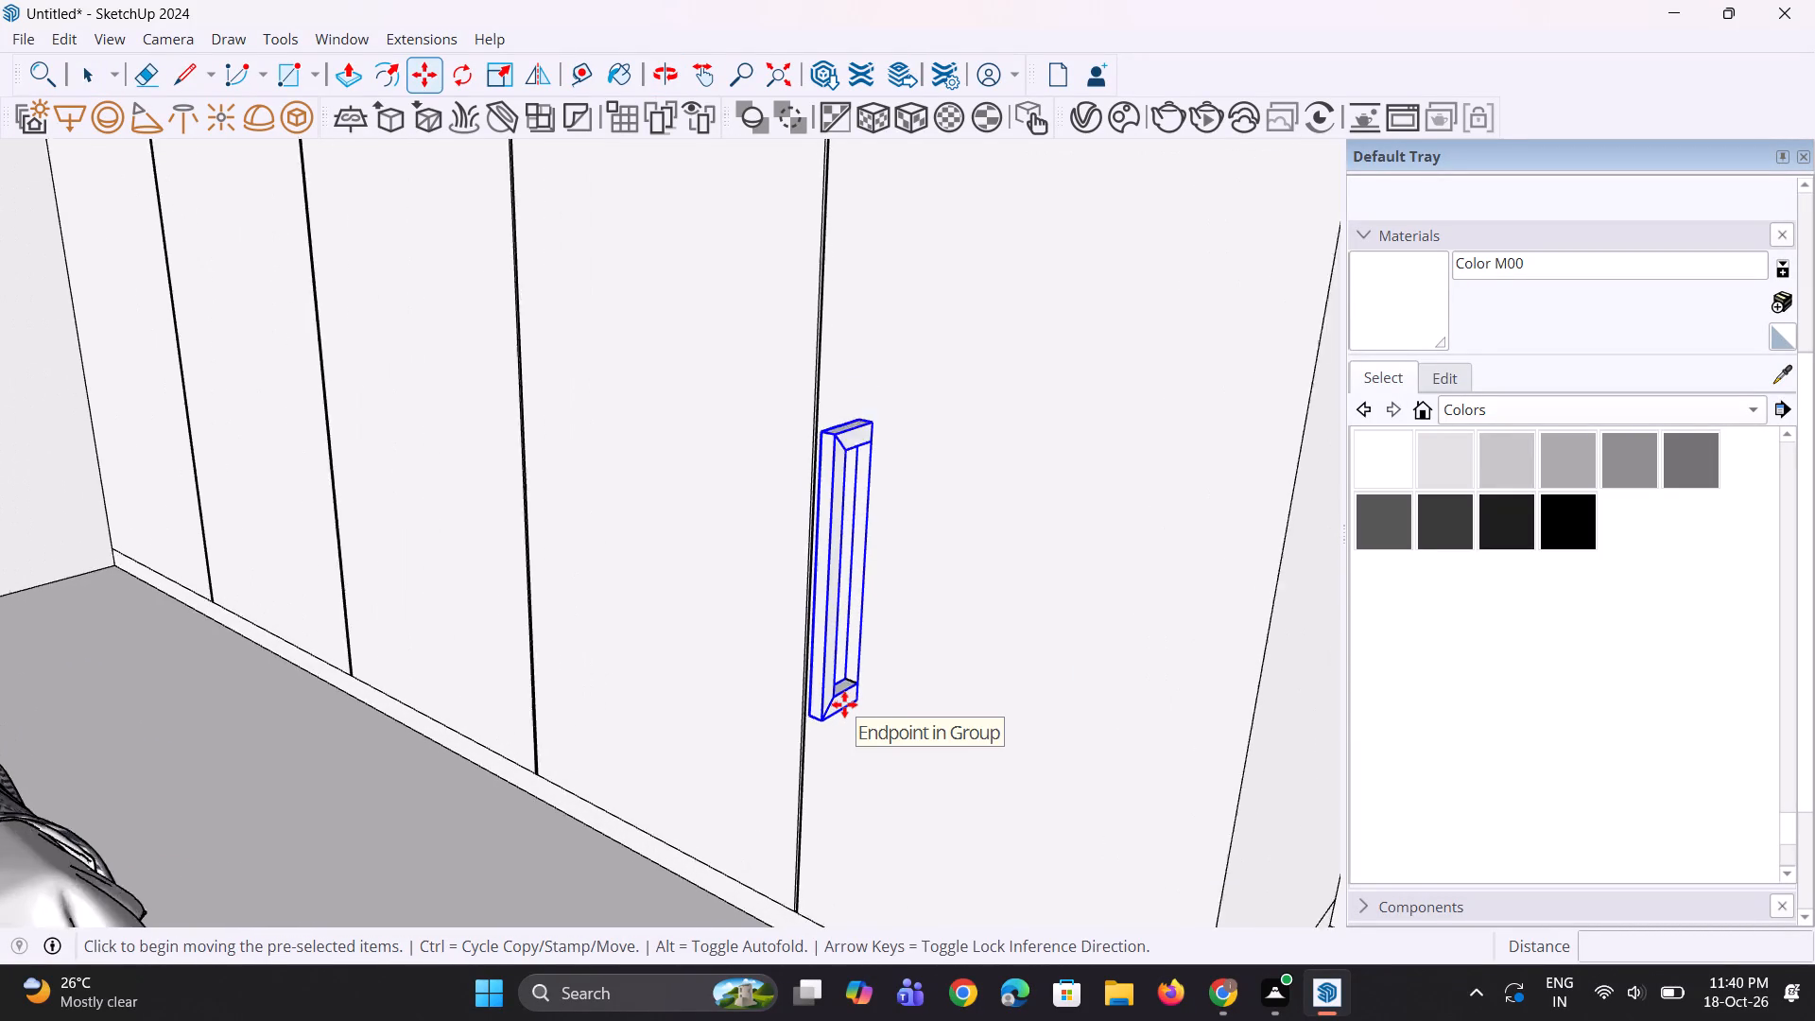
scroll(844, 704, "up", 1)
left_click(861, 694)
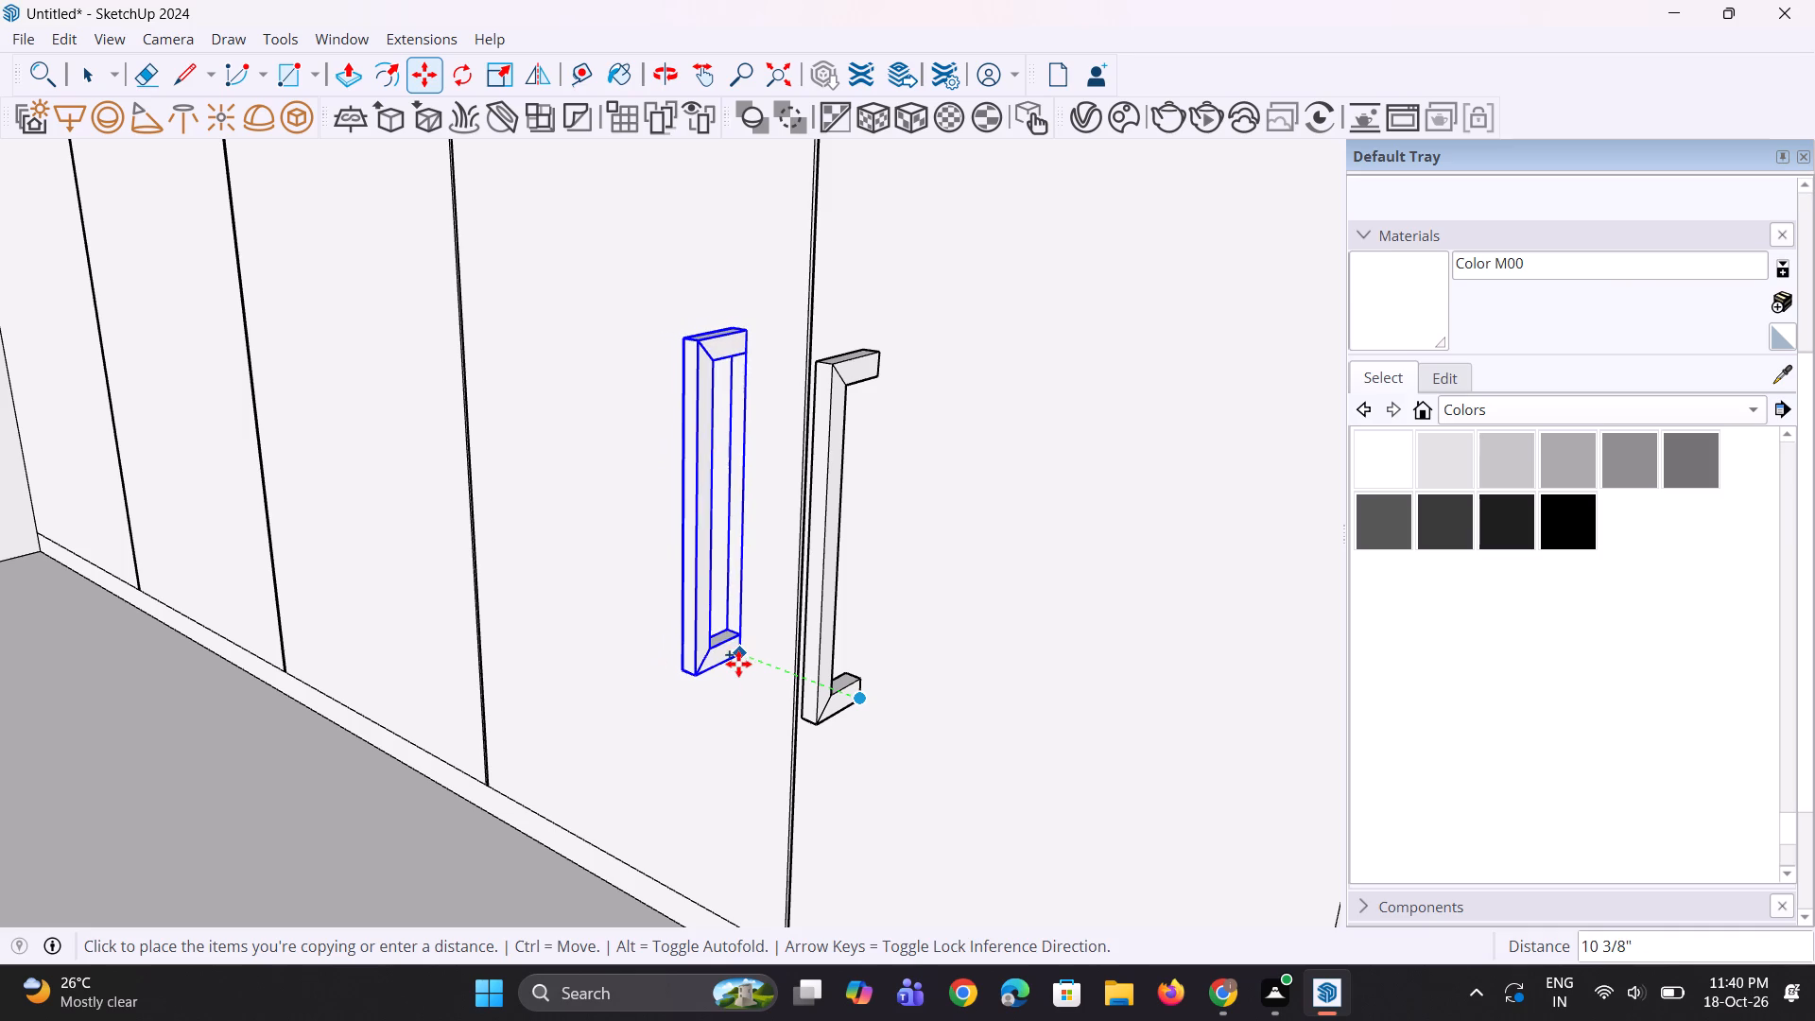
left_click(741, 666)
Copy the second lower handle about 5' 1 3/4" along the wardrobe onto the middle lower door, beside its seam nearer the headboard wall.
scroll(854, 712, "down", 6)
middle_click_drag(735, 716, 955, 736)
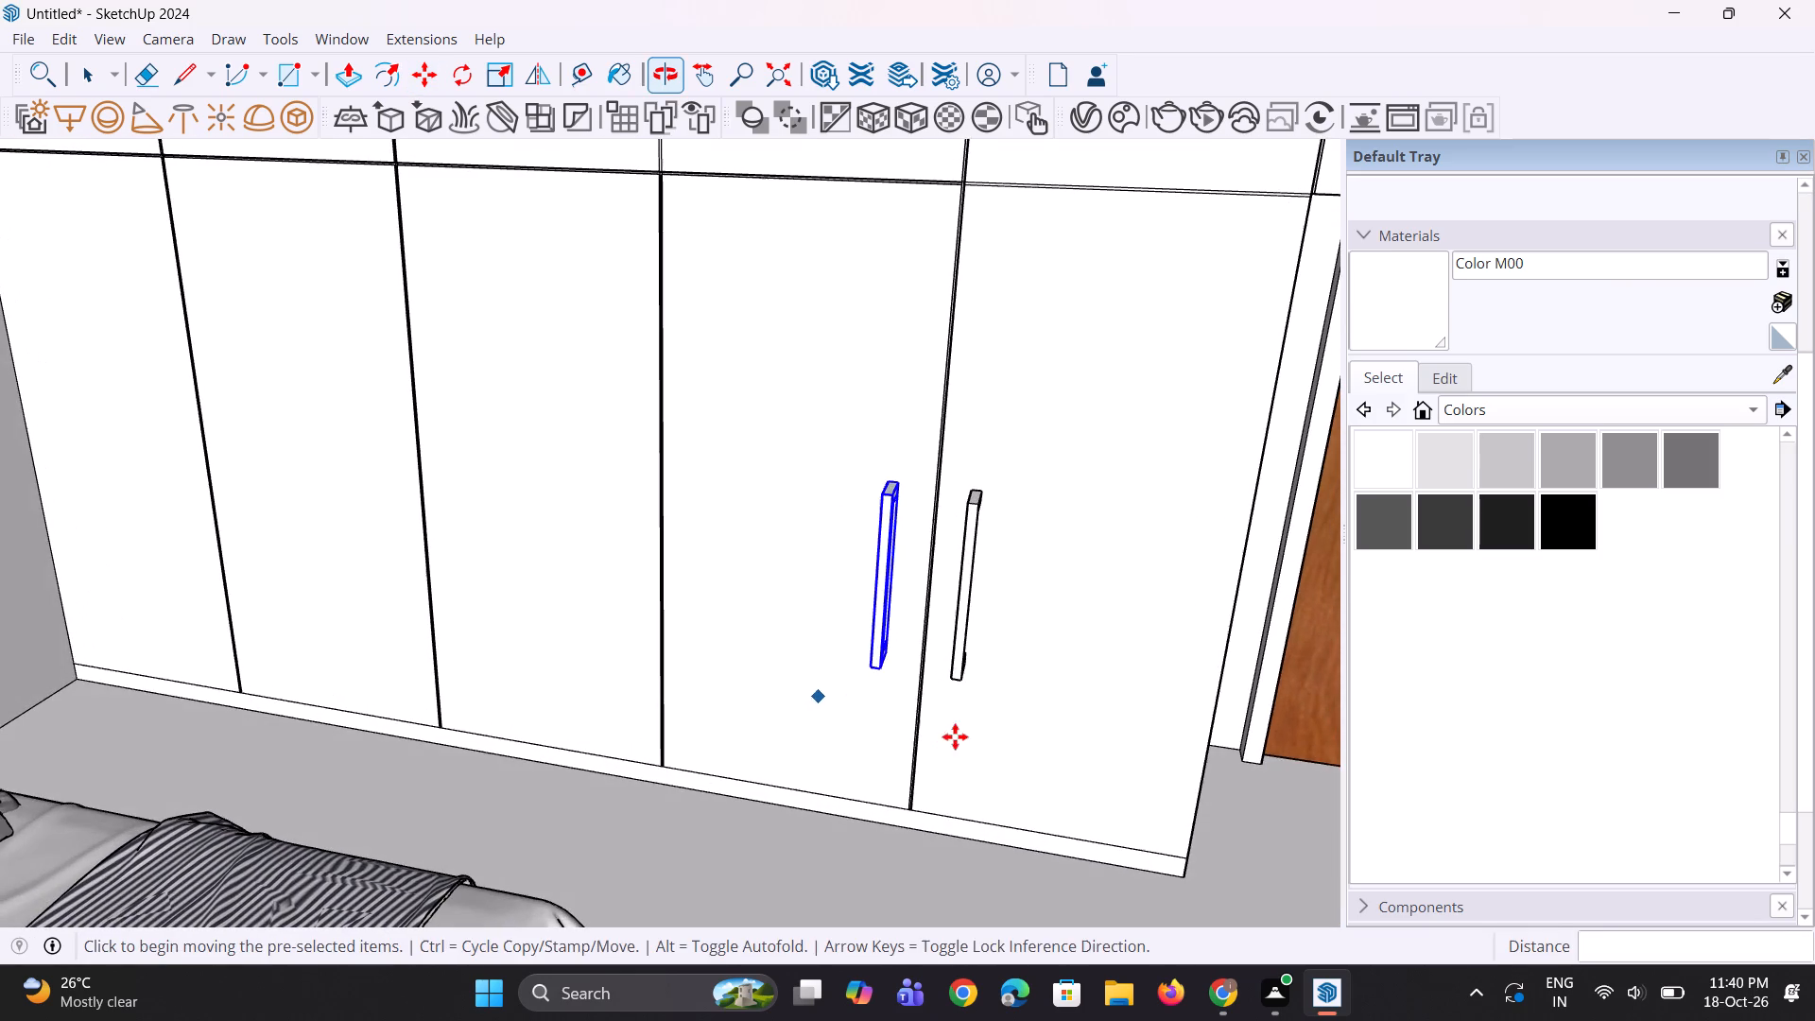
scroll(991, 764, "down", 4)
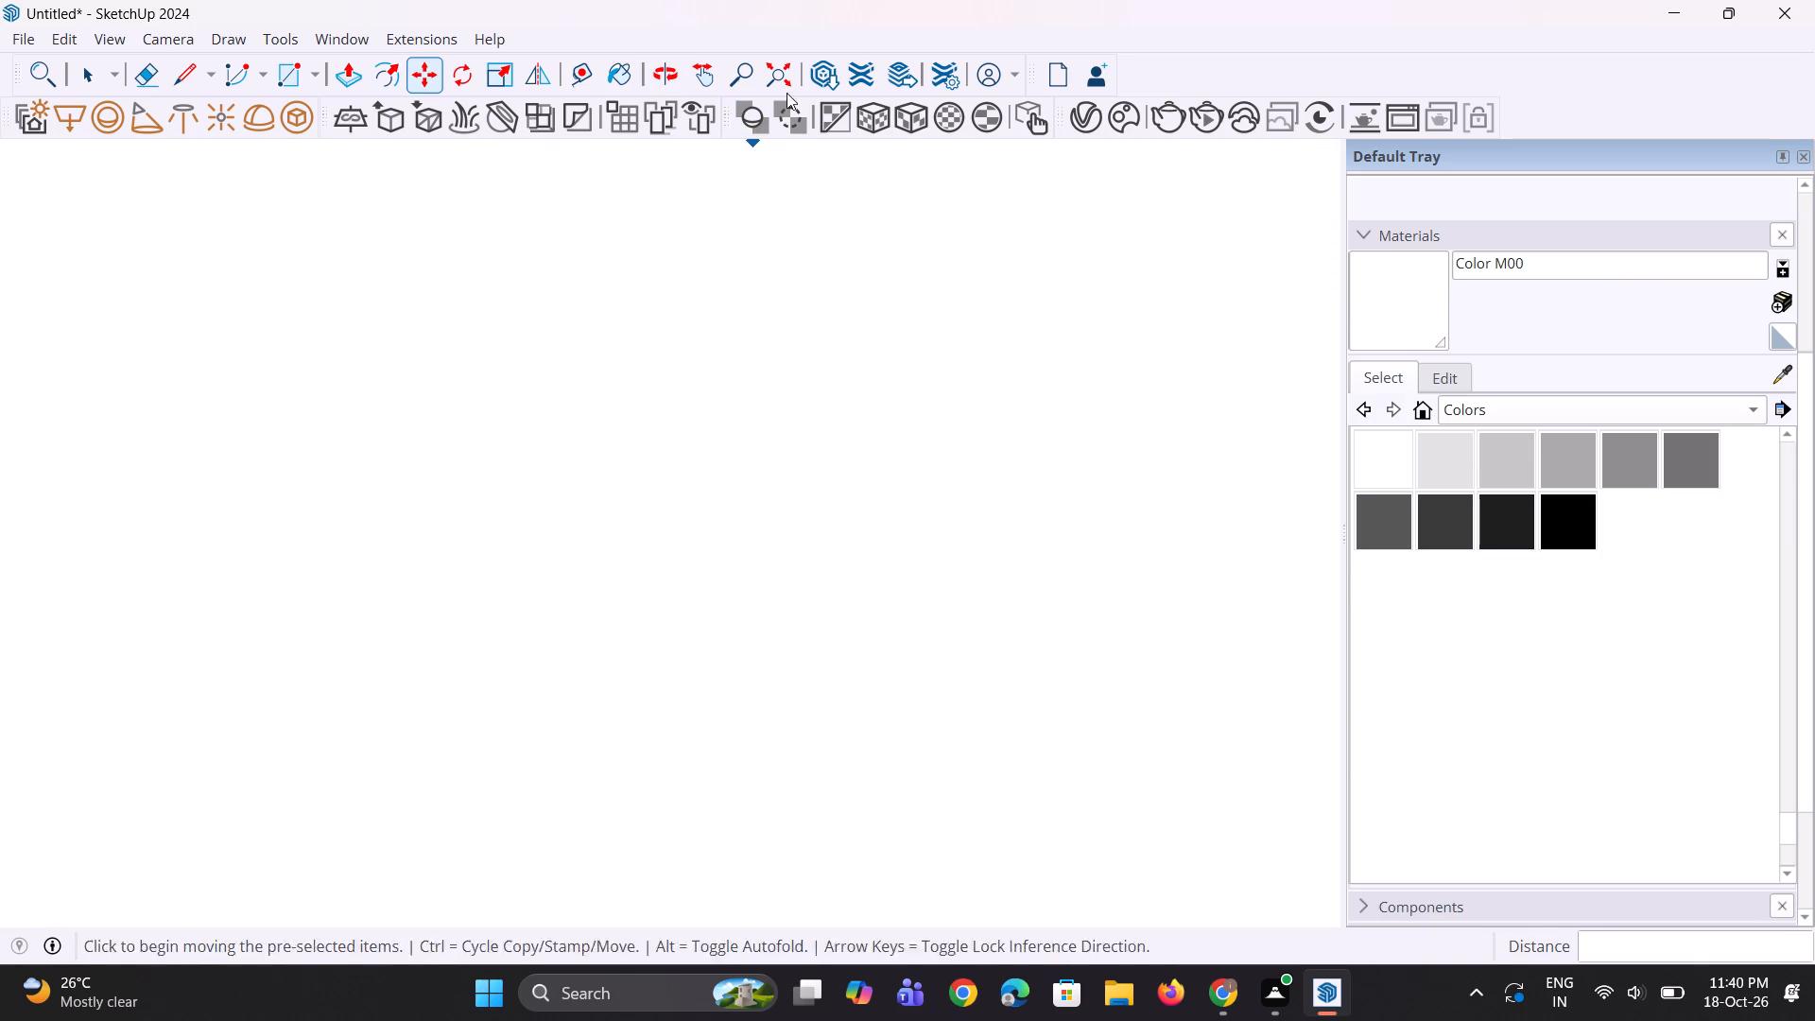
left_click(792, 82)
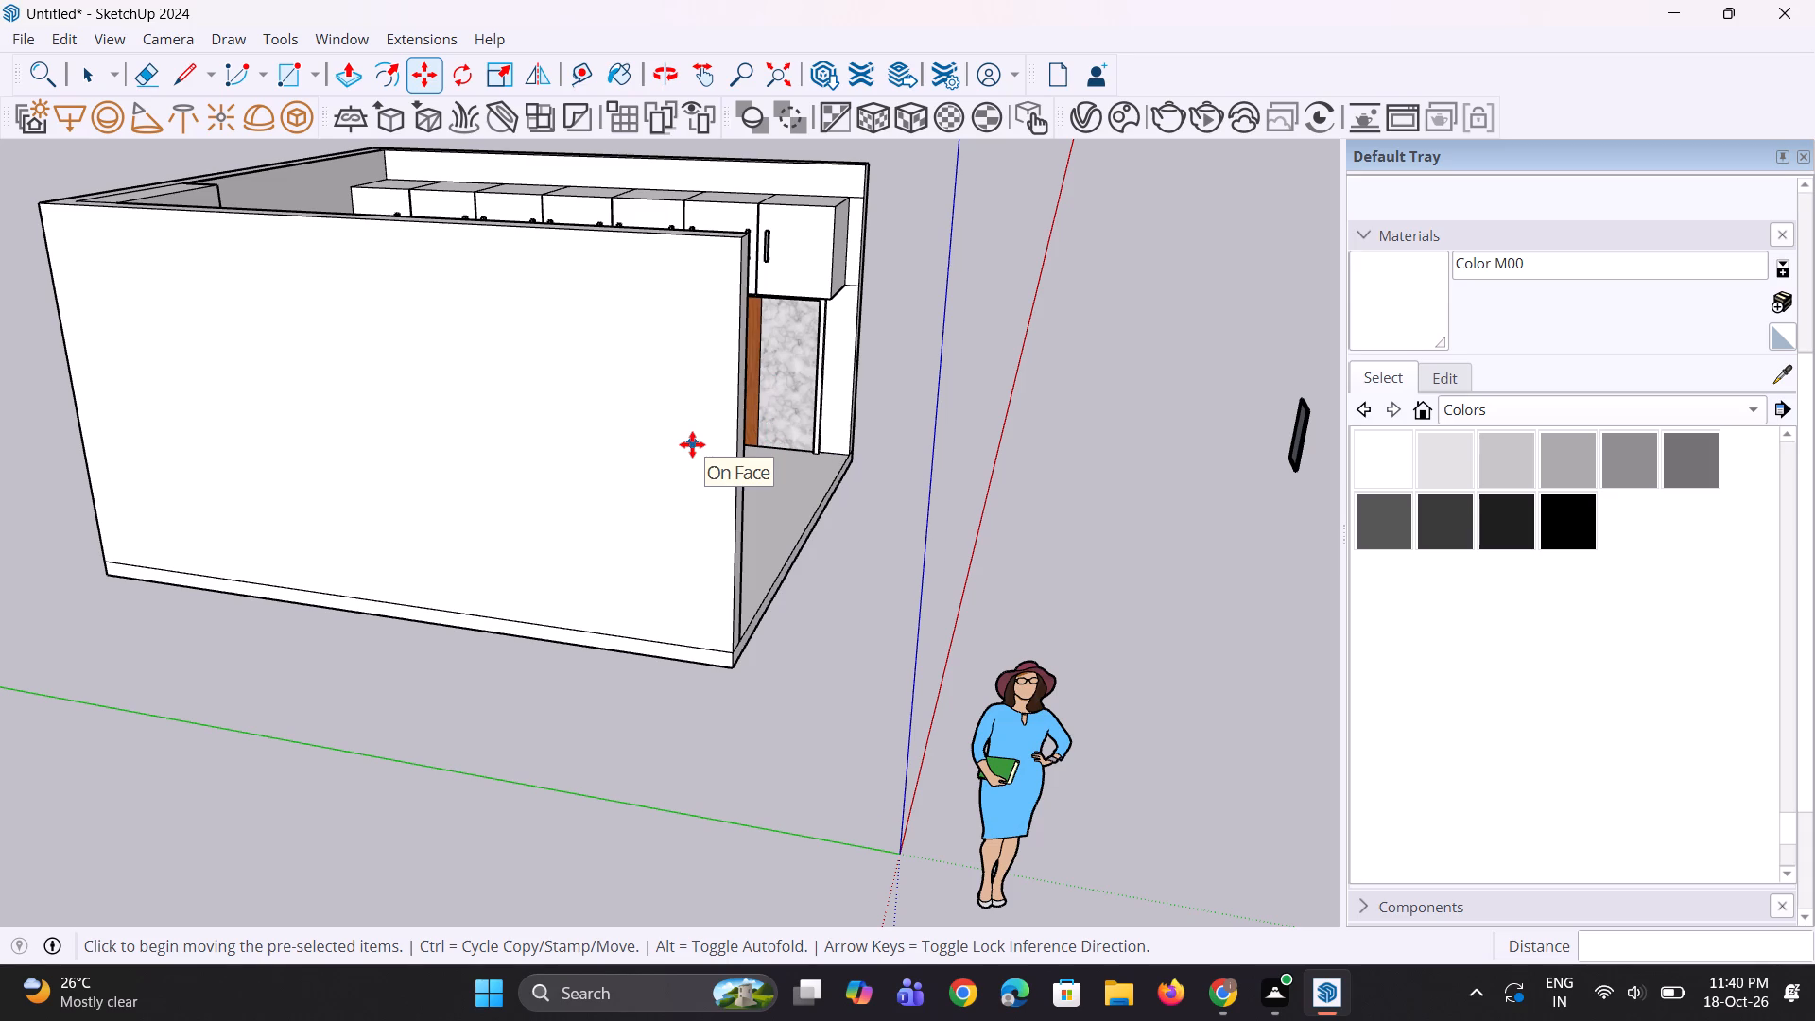
scroll(480, 454, "down", 1)
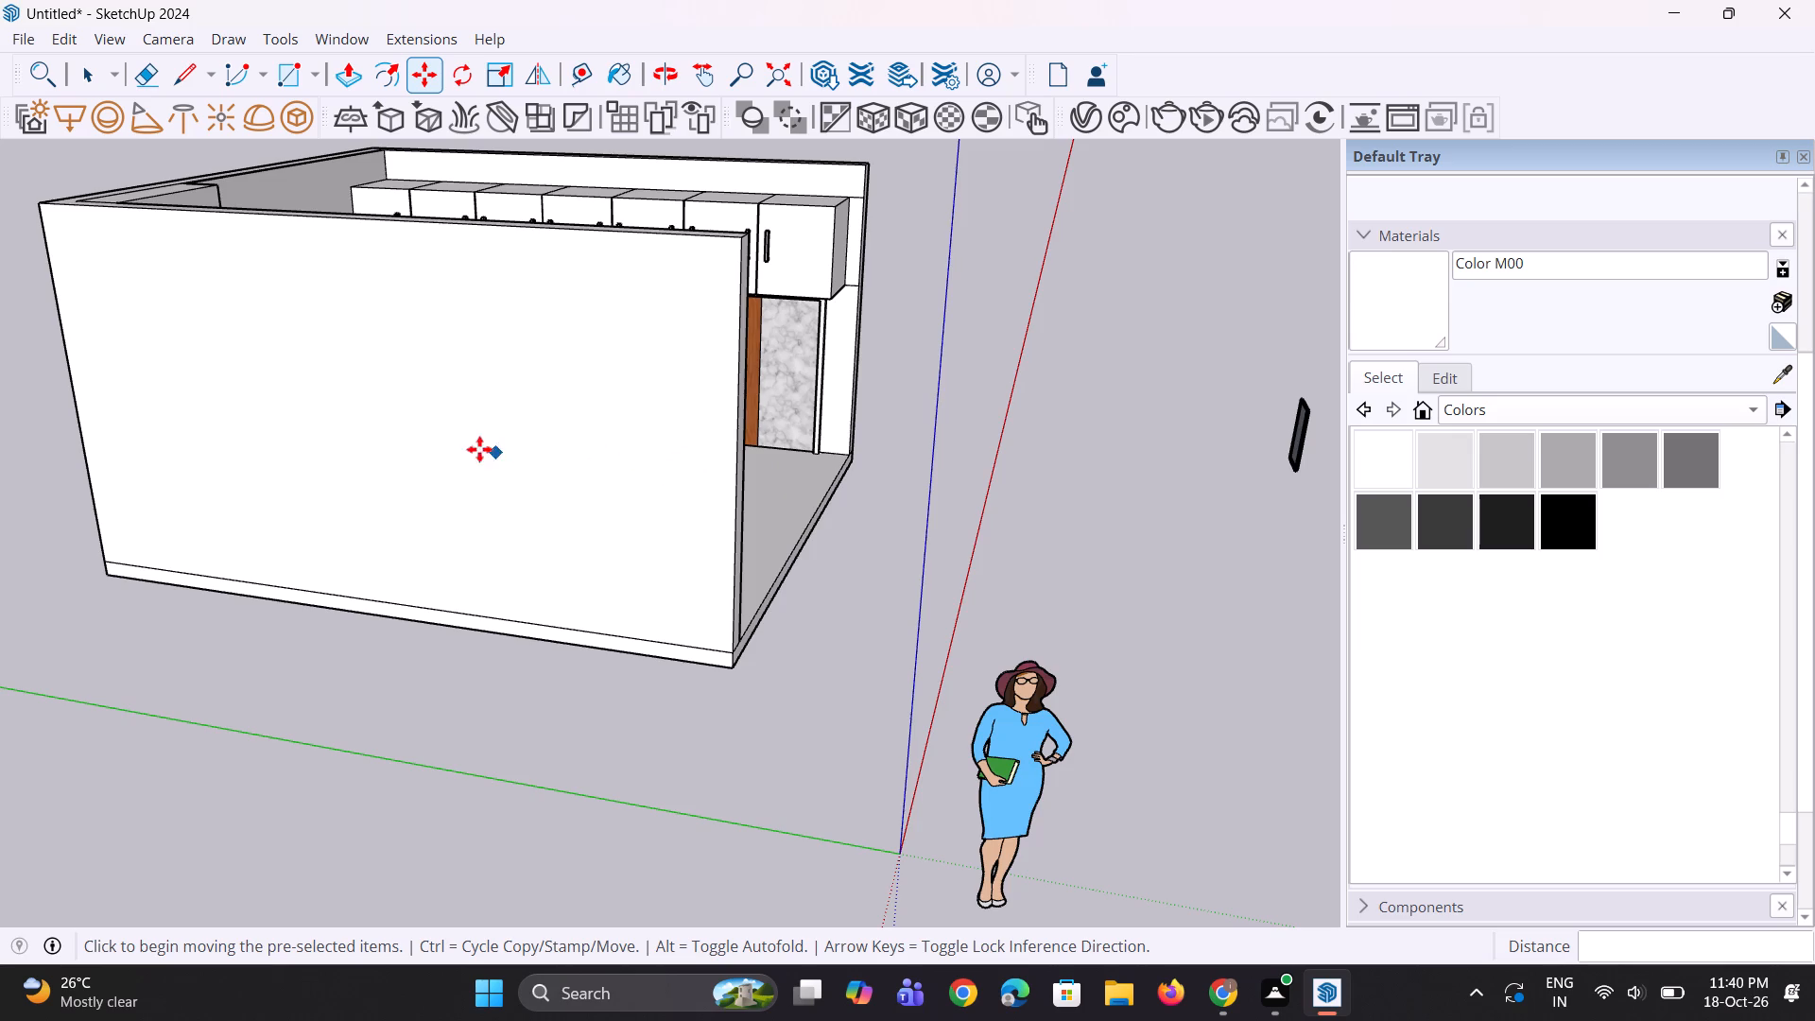
middle_click_drag(527, 439, 686, 668)
scroll(664, 628, "down", 1)
scroll(644, 465, "down", 4)
scroll(538, 476, "up", 4)
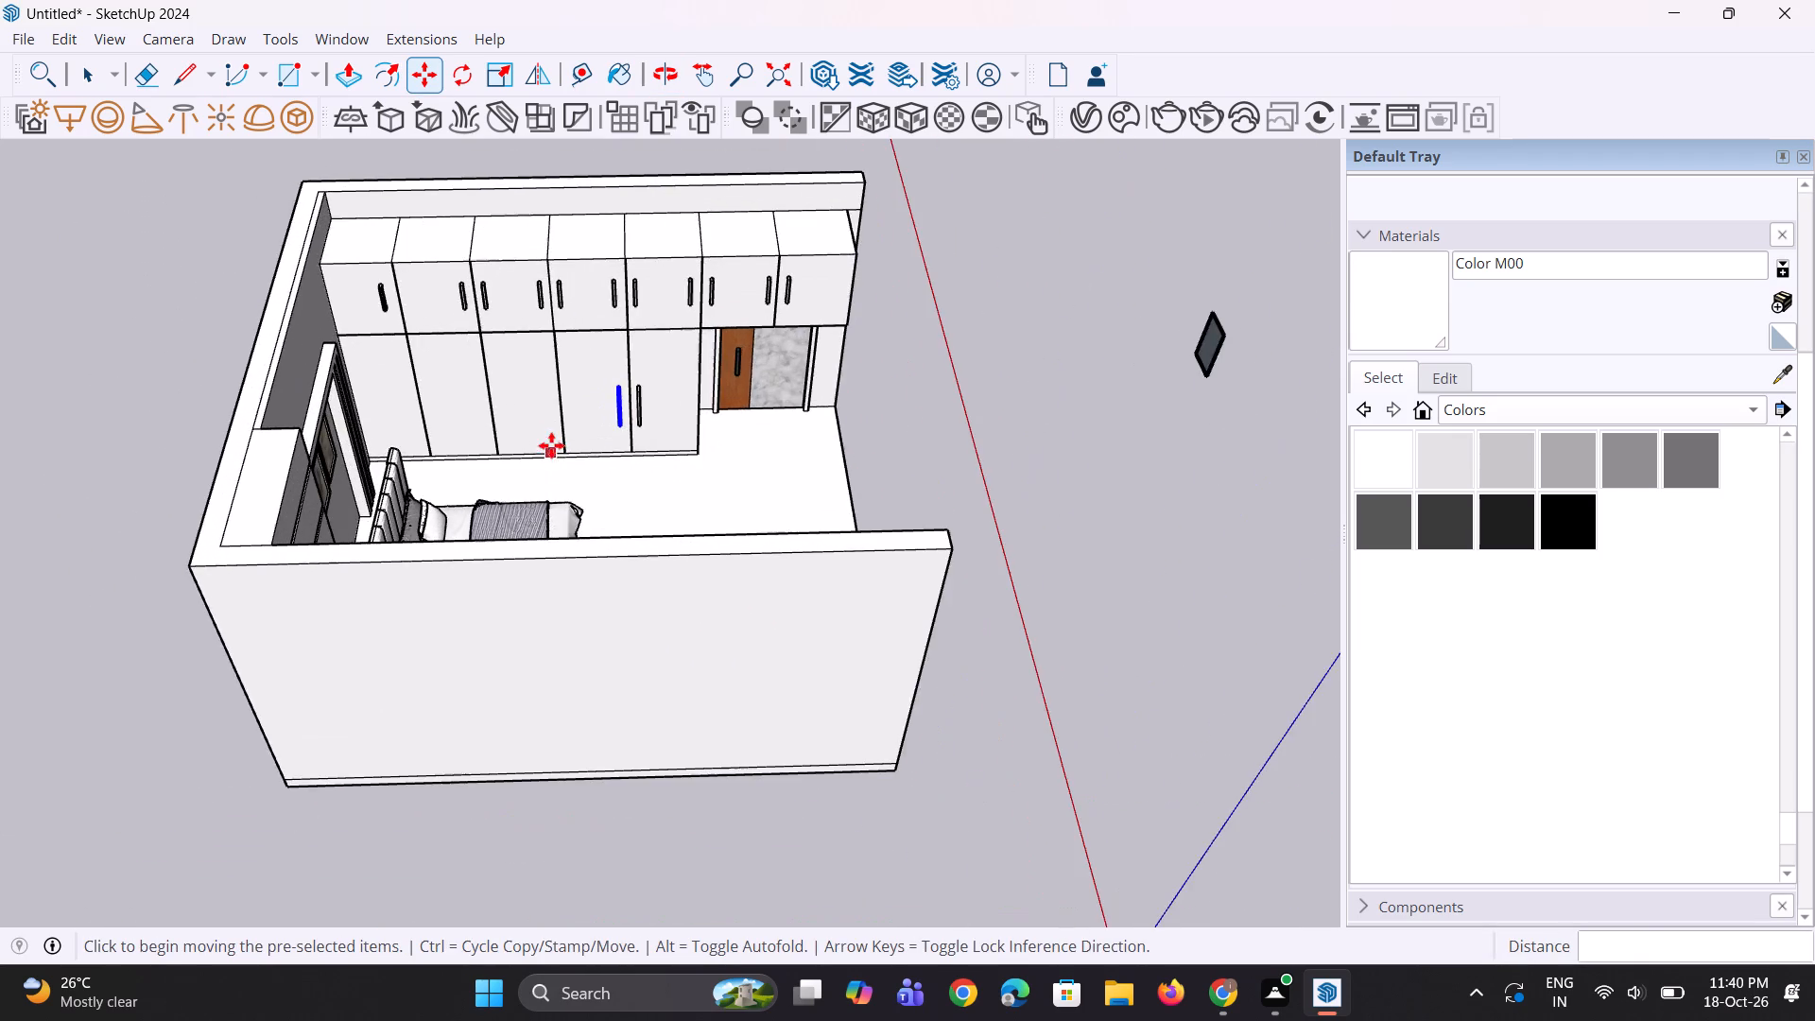
scroll(866, 545, "down", 5)
scroll(490, 508, "up", 12)
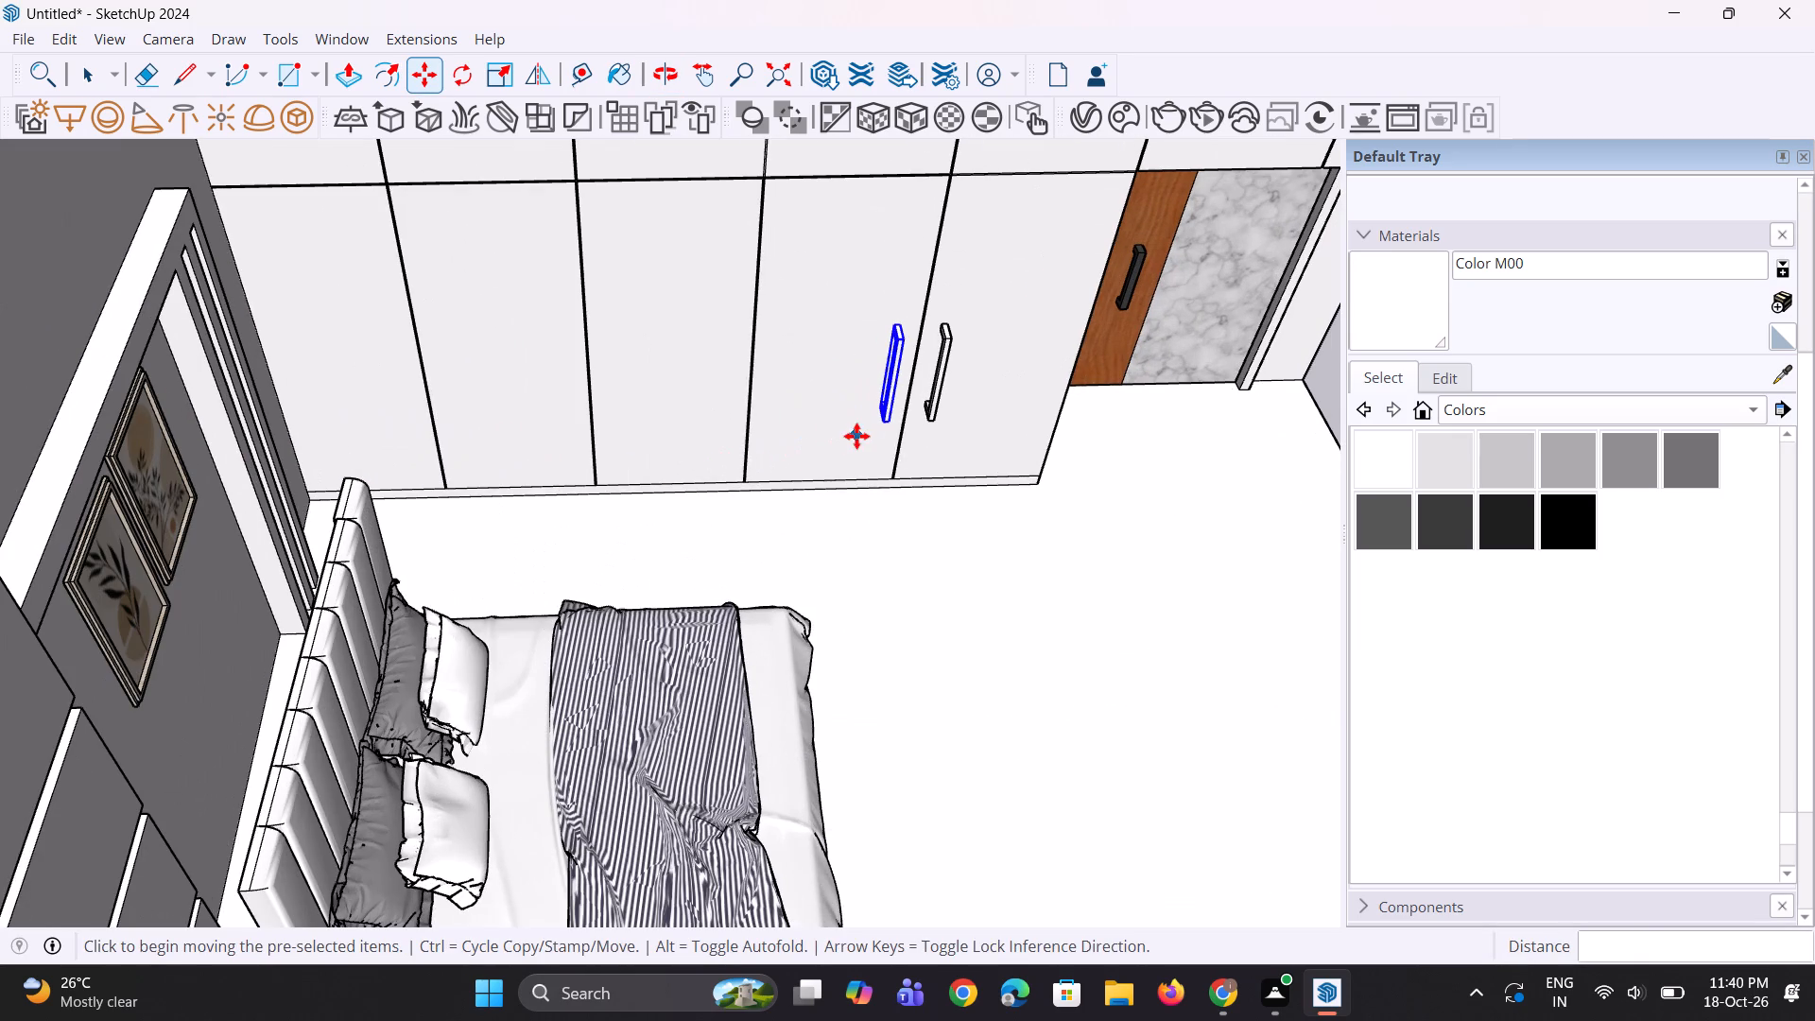
key("m")
scroll(861, 435, "up", 3)
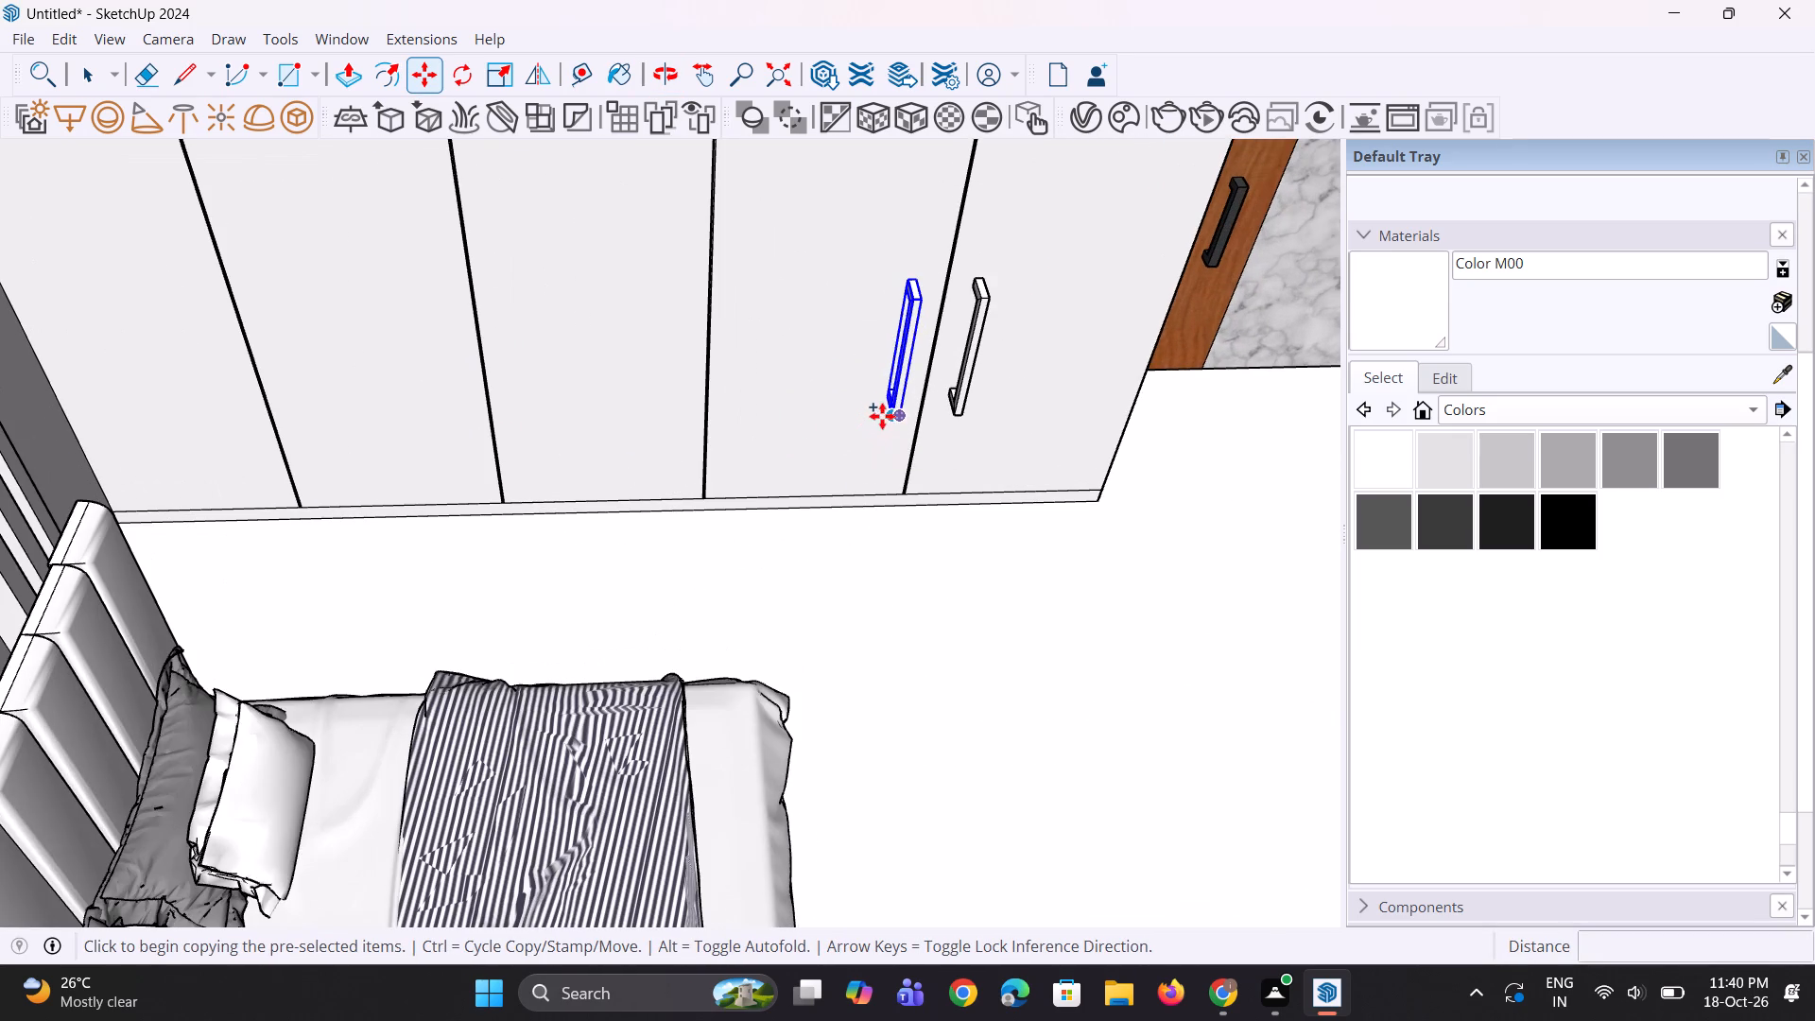
left_click(881, 400)
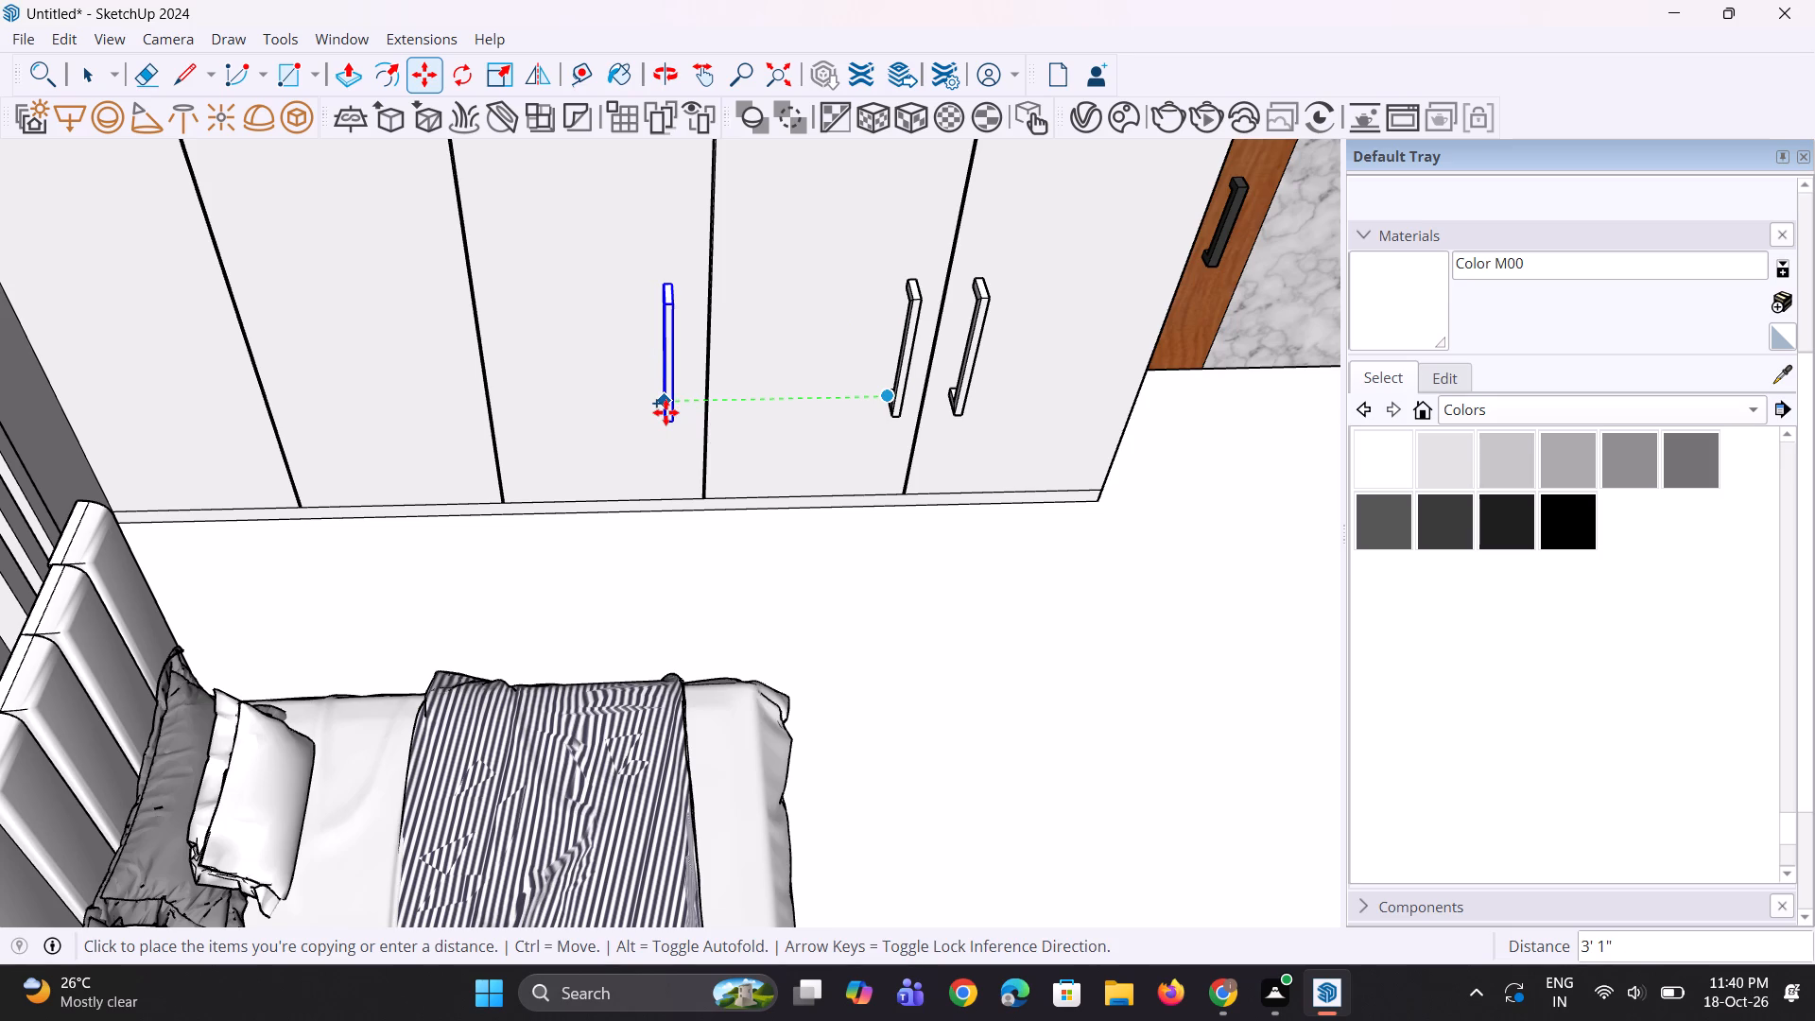
scroll(666, 411, "down", 2)
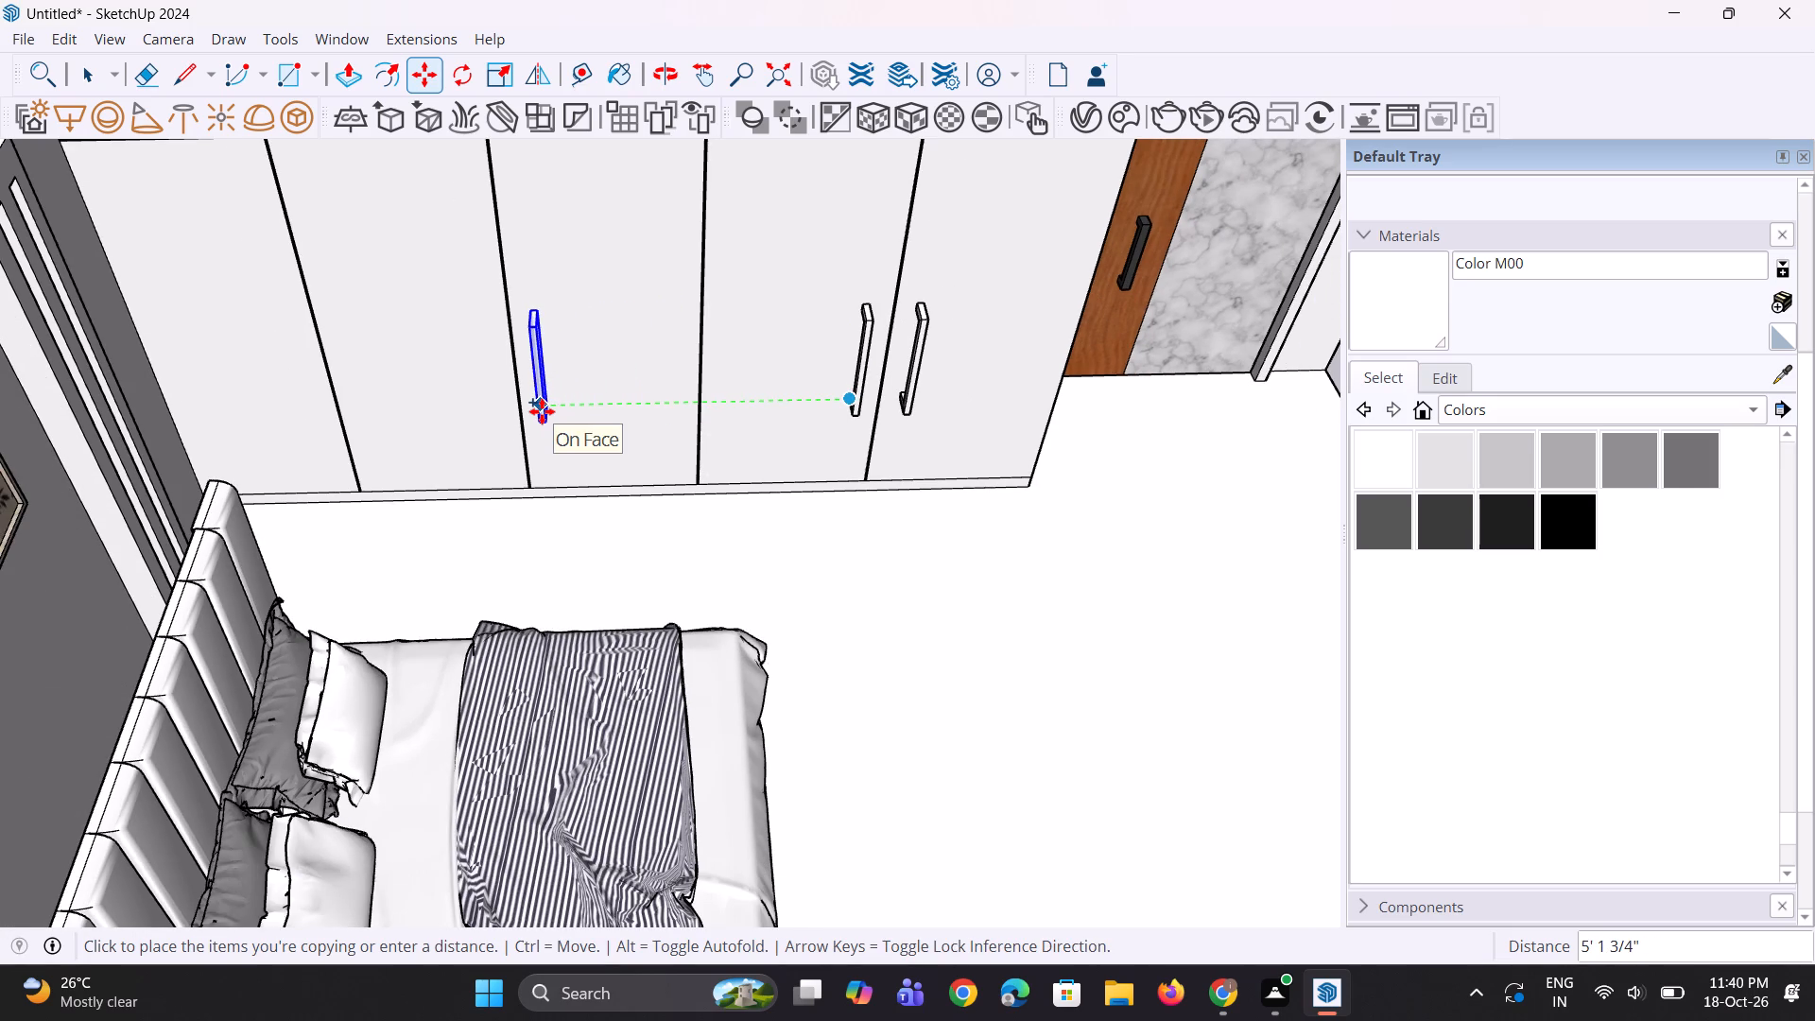
left_click(544, 412)
Copy the middle lower door's handle about 10 7/16" across the seam onto the next door toward the headboard wall.
scroll(704, 453, "down", 4)
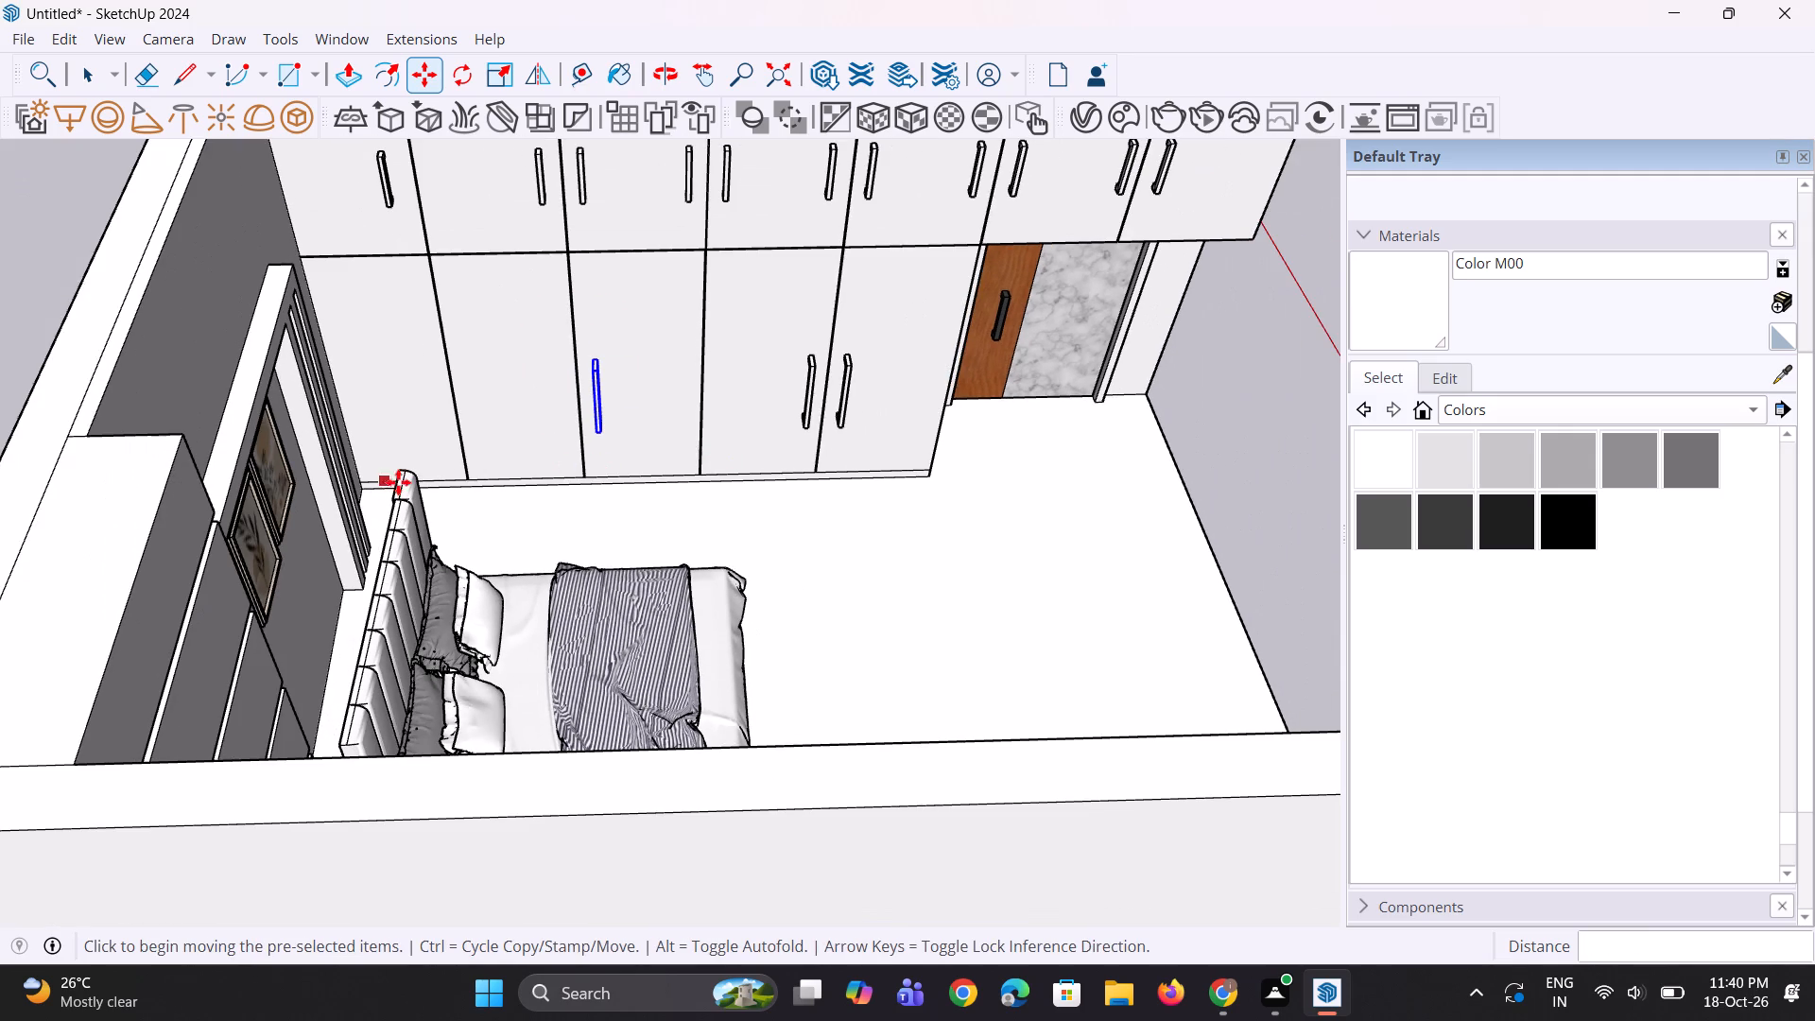
scroll(697, 481, "down", 4)
scroll(485, 489, "up", 4)
scroll(593, 468, "up", 3)
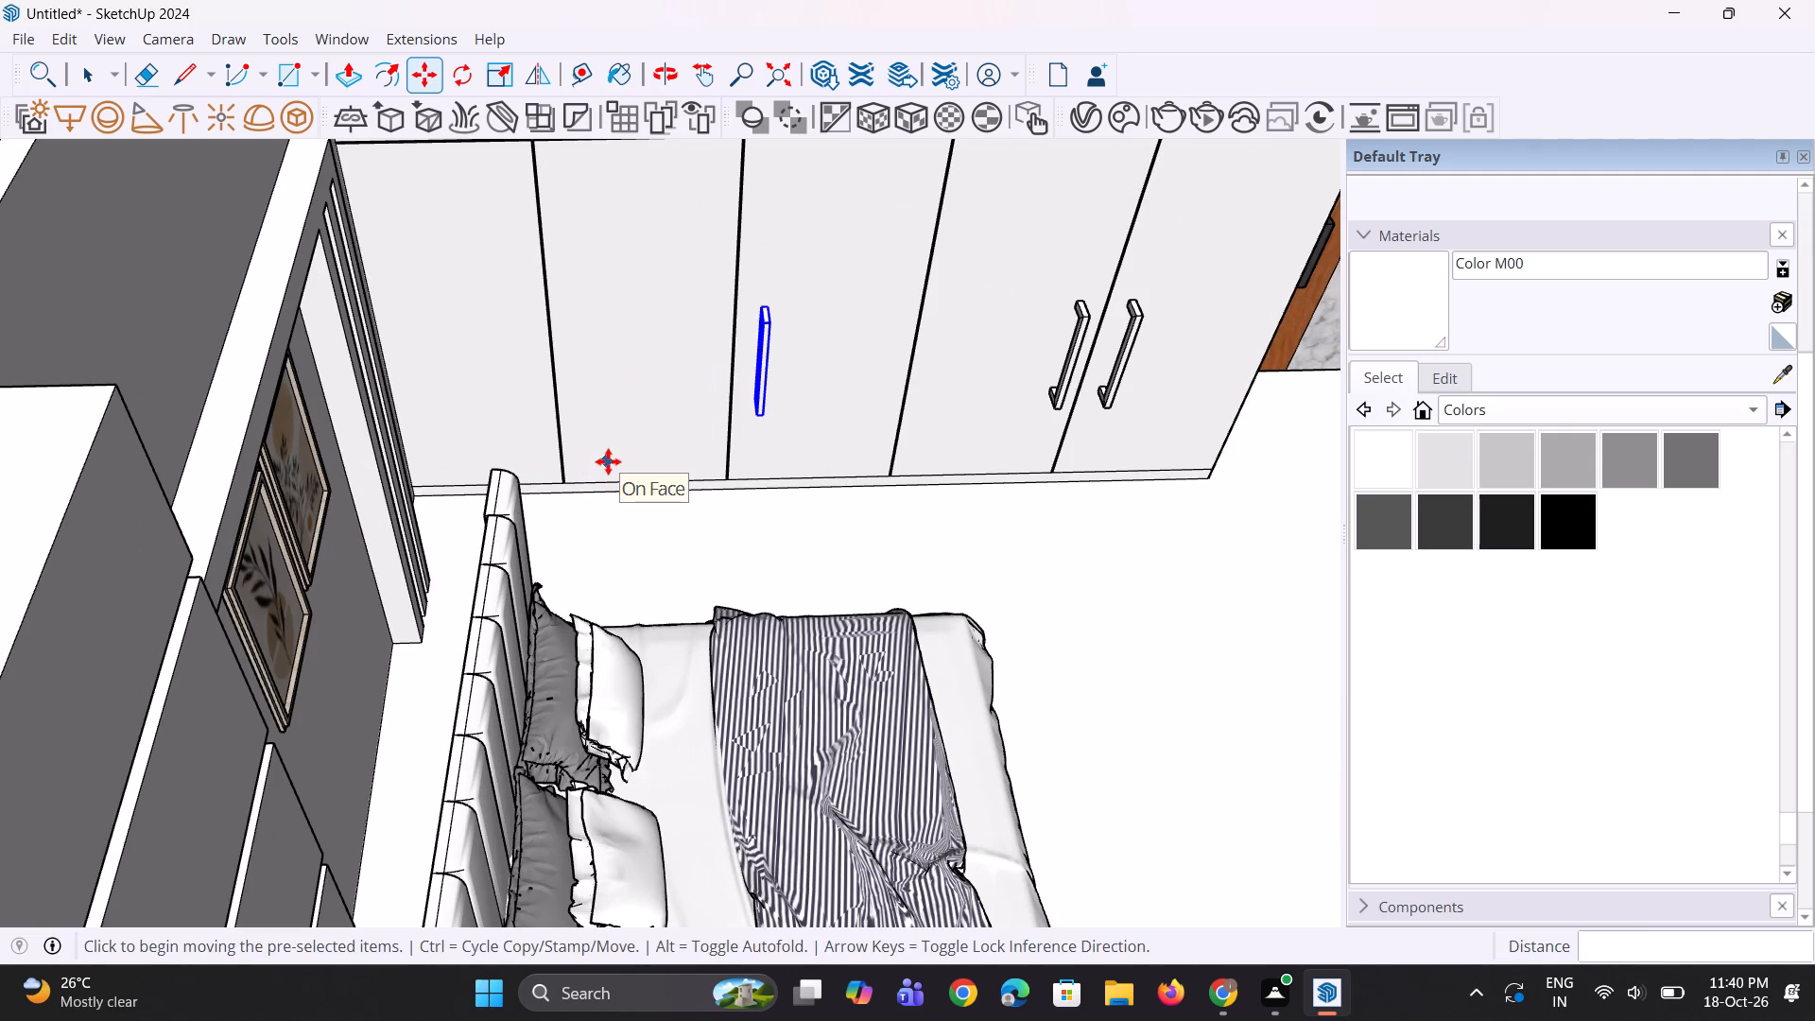
key("m")
scroll(673, 480, "up", 2)
scroll(786, 438, "up", 1)
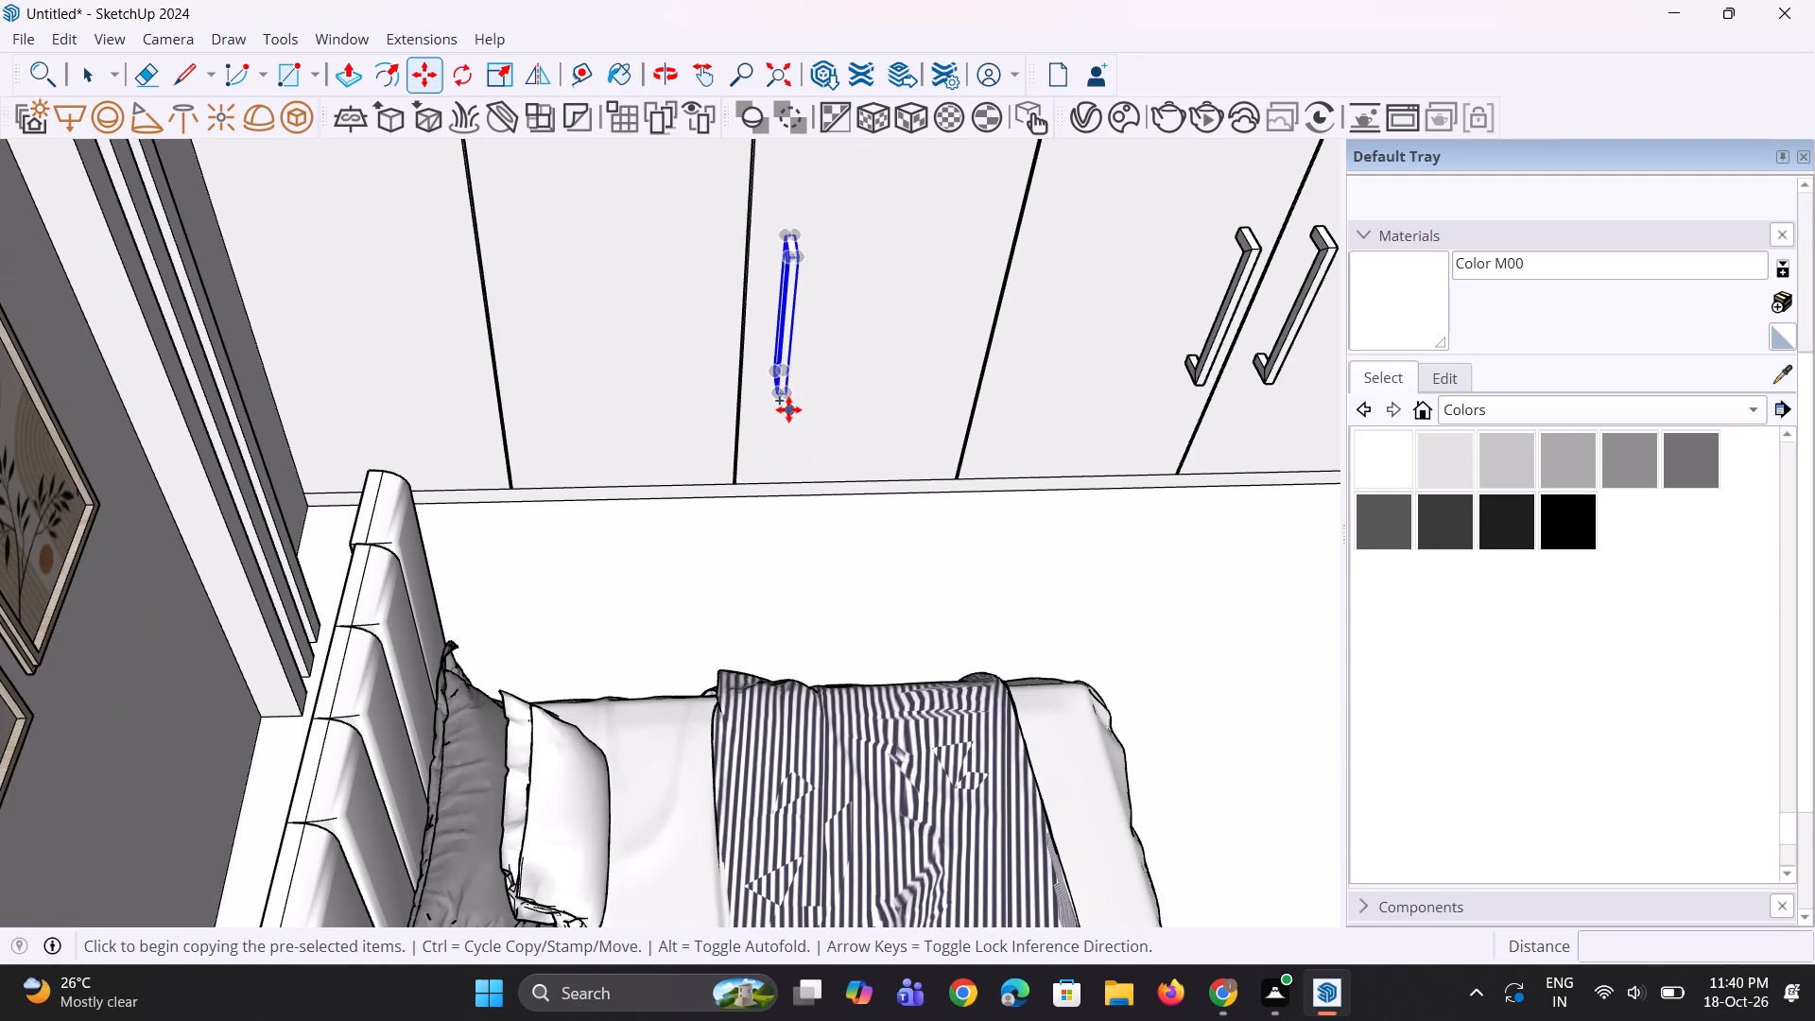
left_click(787, 408)
left_click(714, 403)
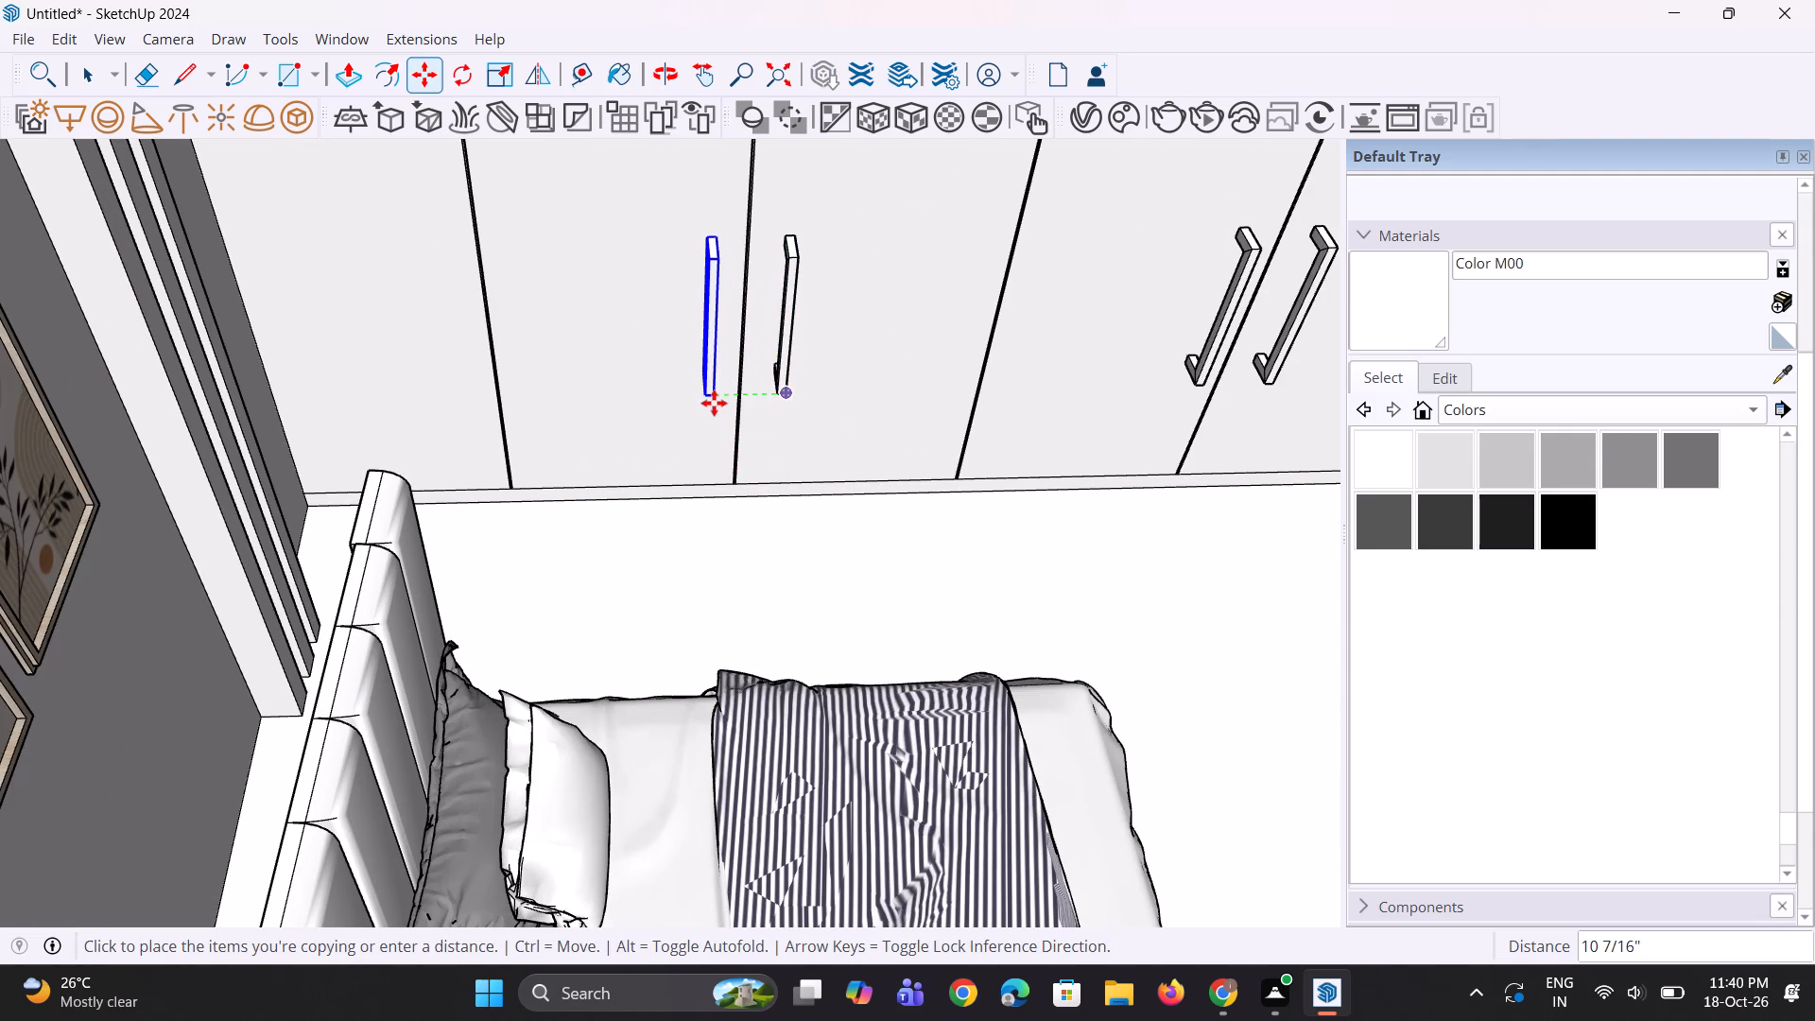
Copy the last placed lower handle about 2' 11 15/16" along the wardrobe onto the lower door nearest the headboard wall.
scroll(791, 509, "down", 5)
scroll(737, 457, "up", 2)
key("m")
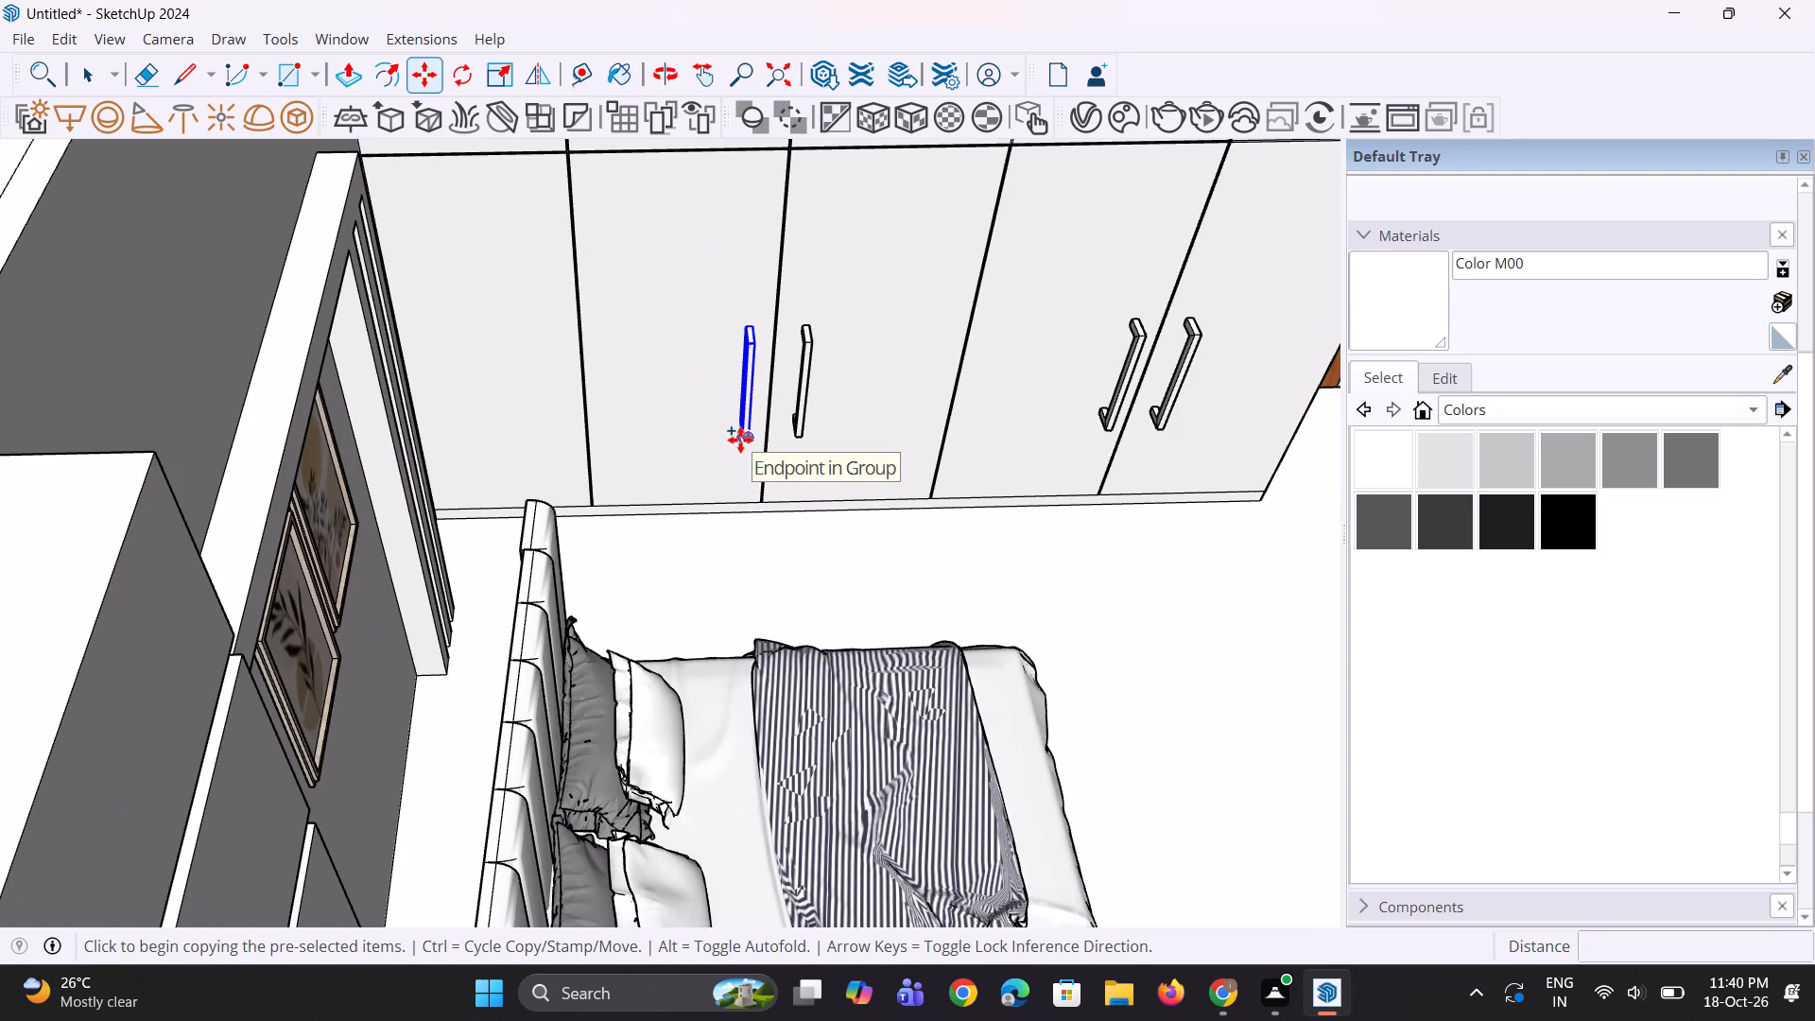
left_click(740, 440)
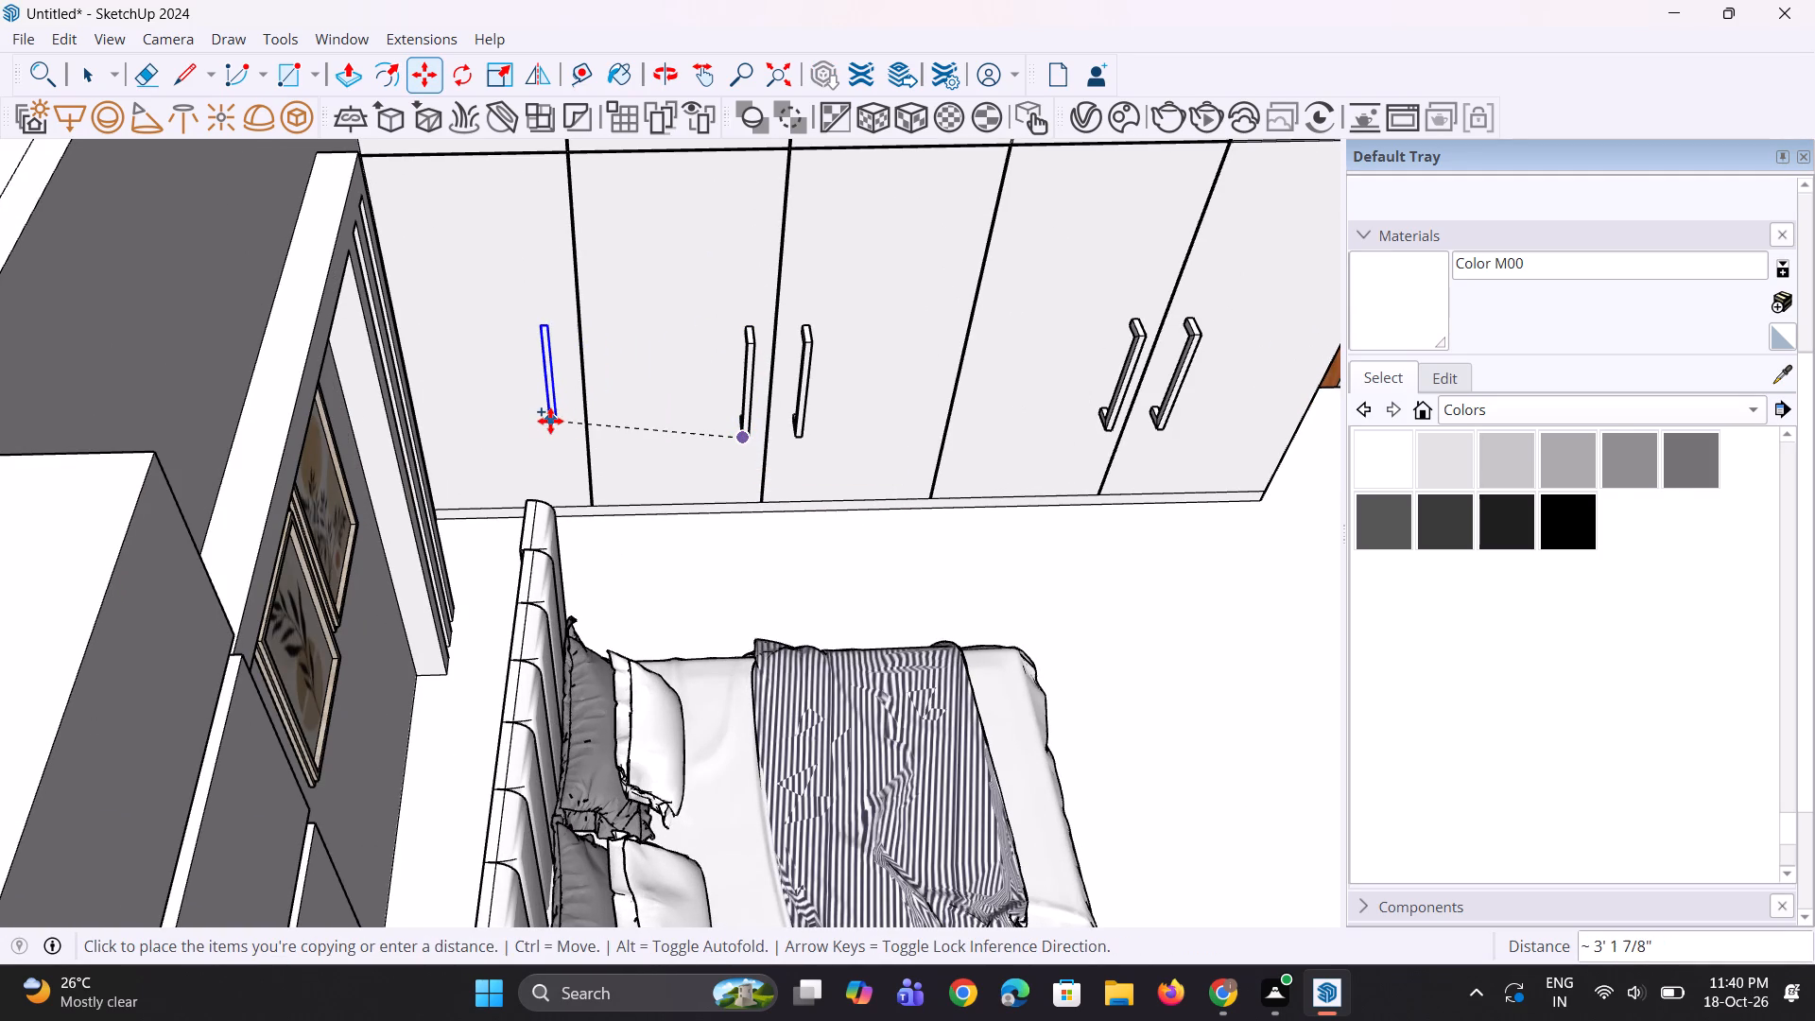
left_click(558, 437)
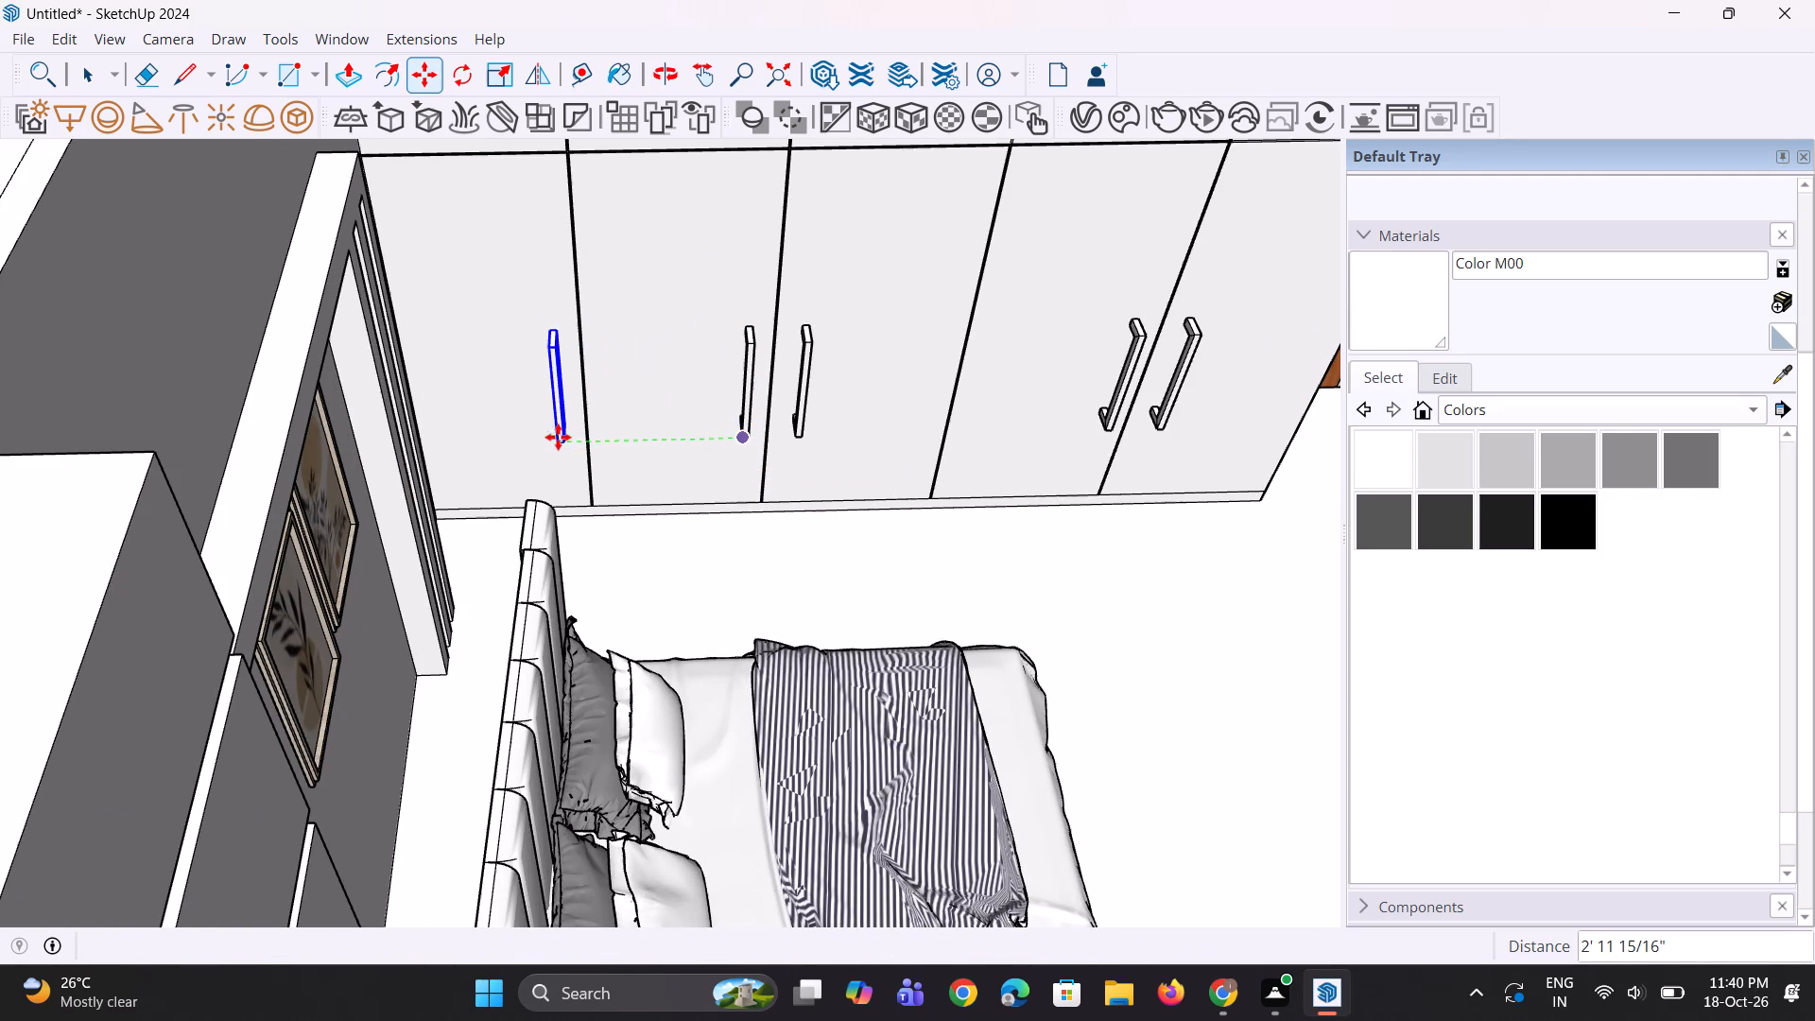
scroll(521, 502, "down", 5)
middle_click_drag(598, 528, 546, 494)
key("space")
key("space")
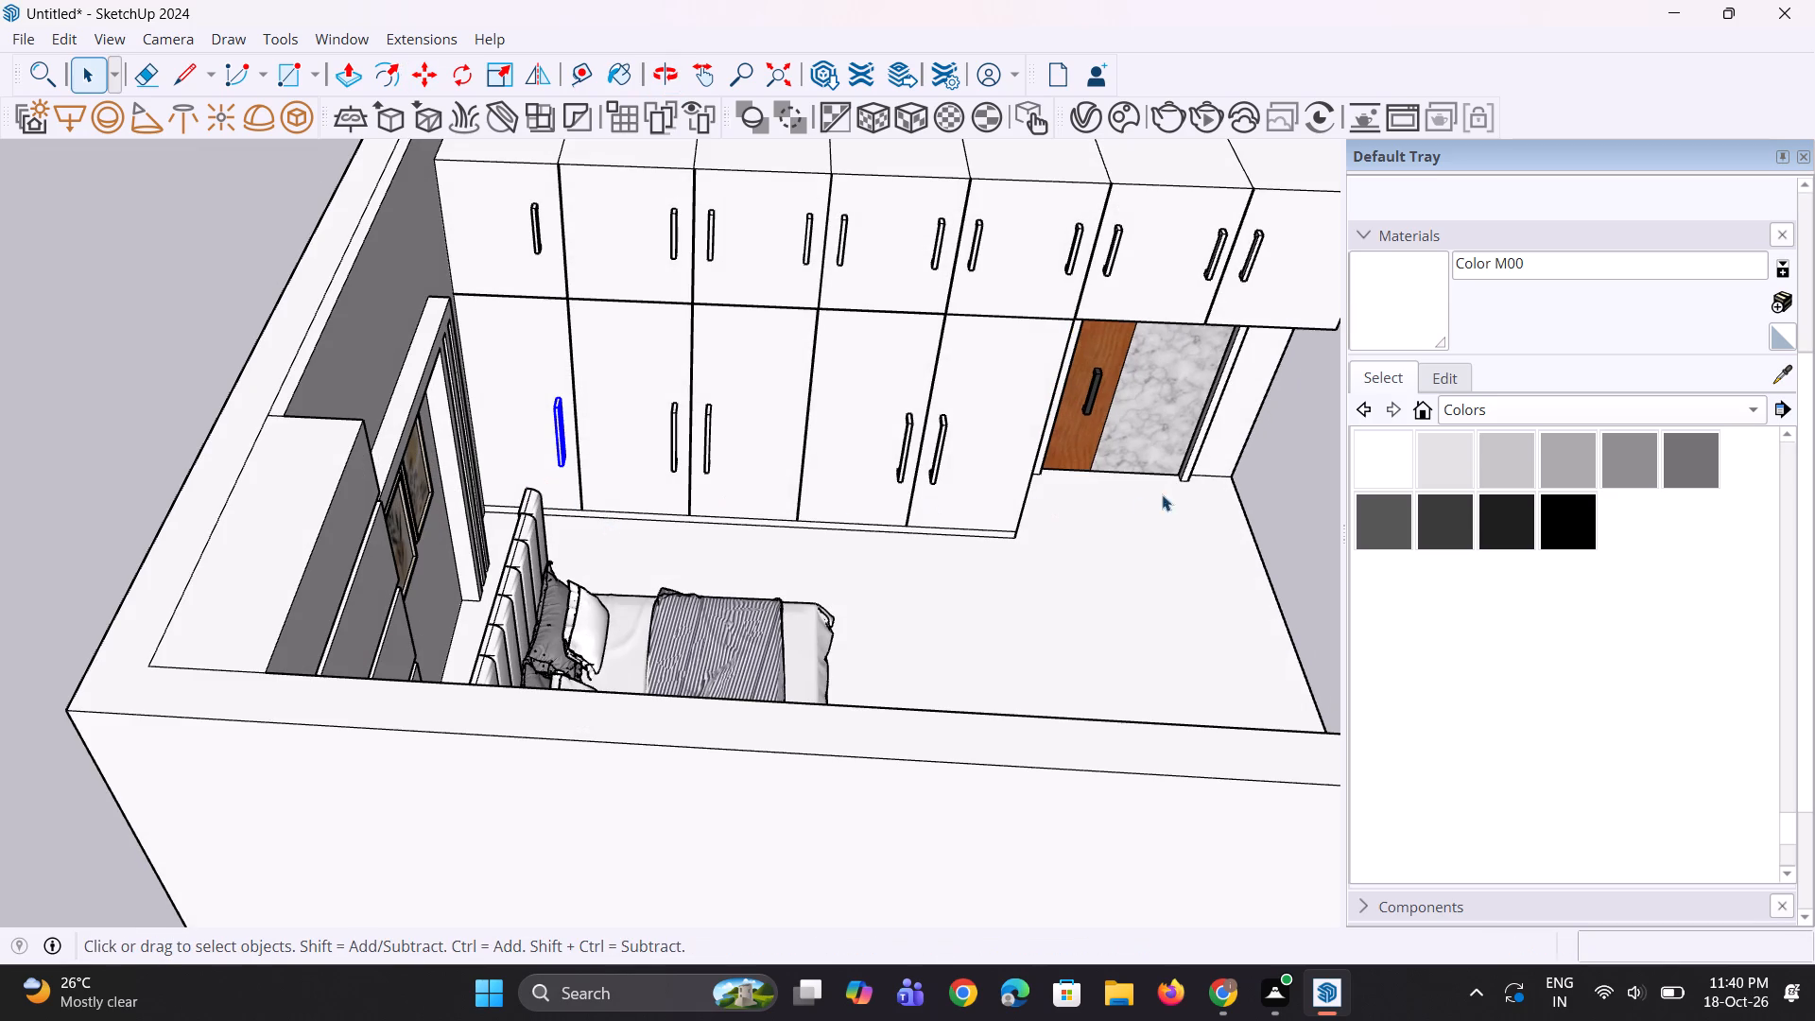
left_click(1296, 519)
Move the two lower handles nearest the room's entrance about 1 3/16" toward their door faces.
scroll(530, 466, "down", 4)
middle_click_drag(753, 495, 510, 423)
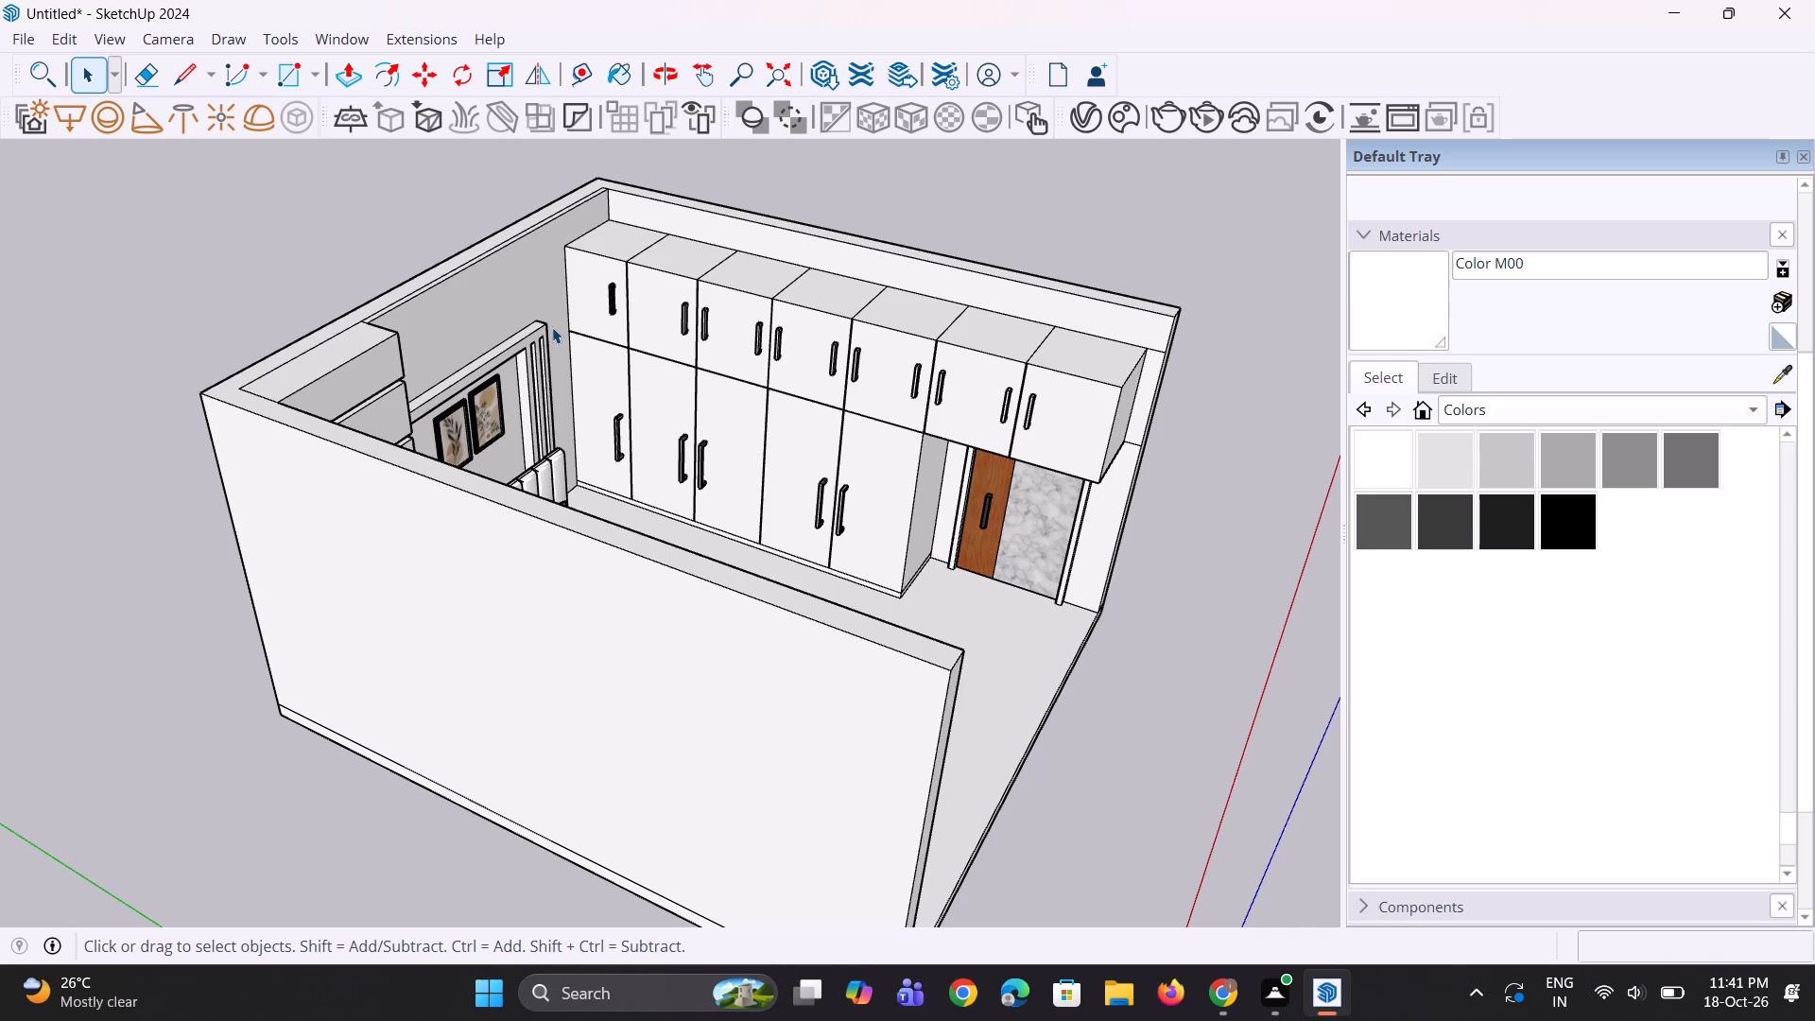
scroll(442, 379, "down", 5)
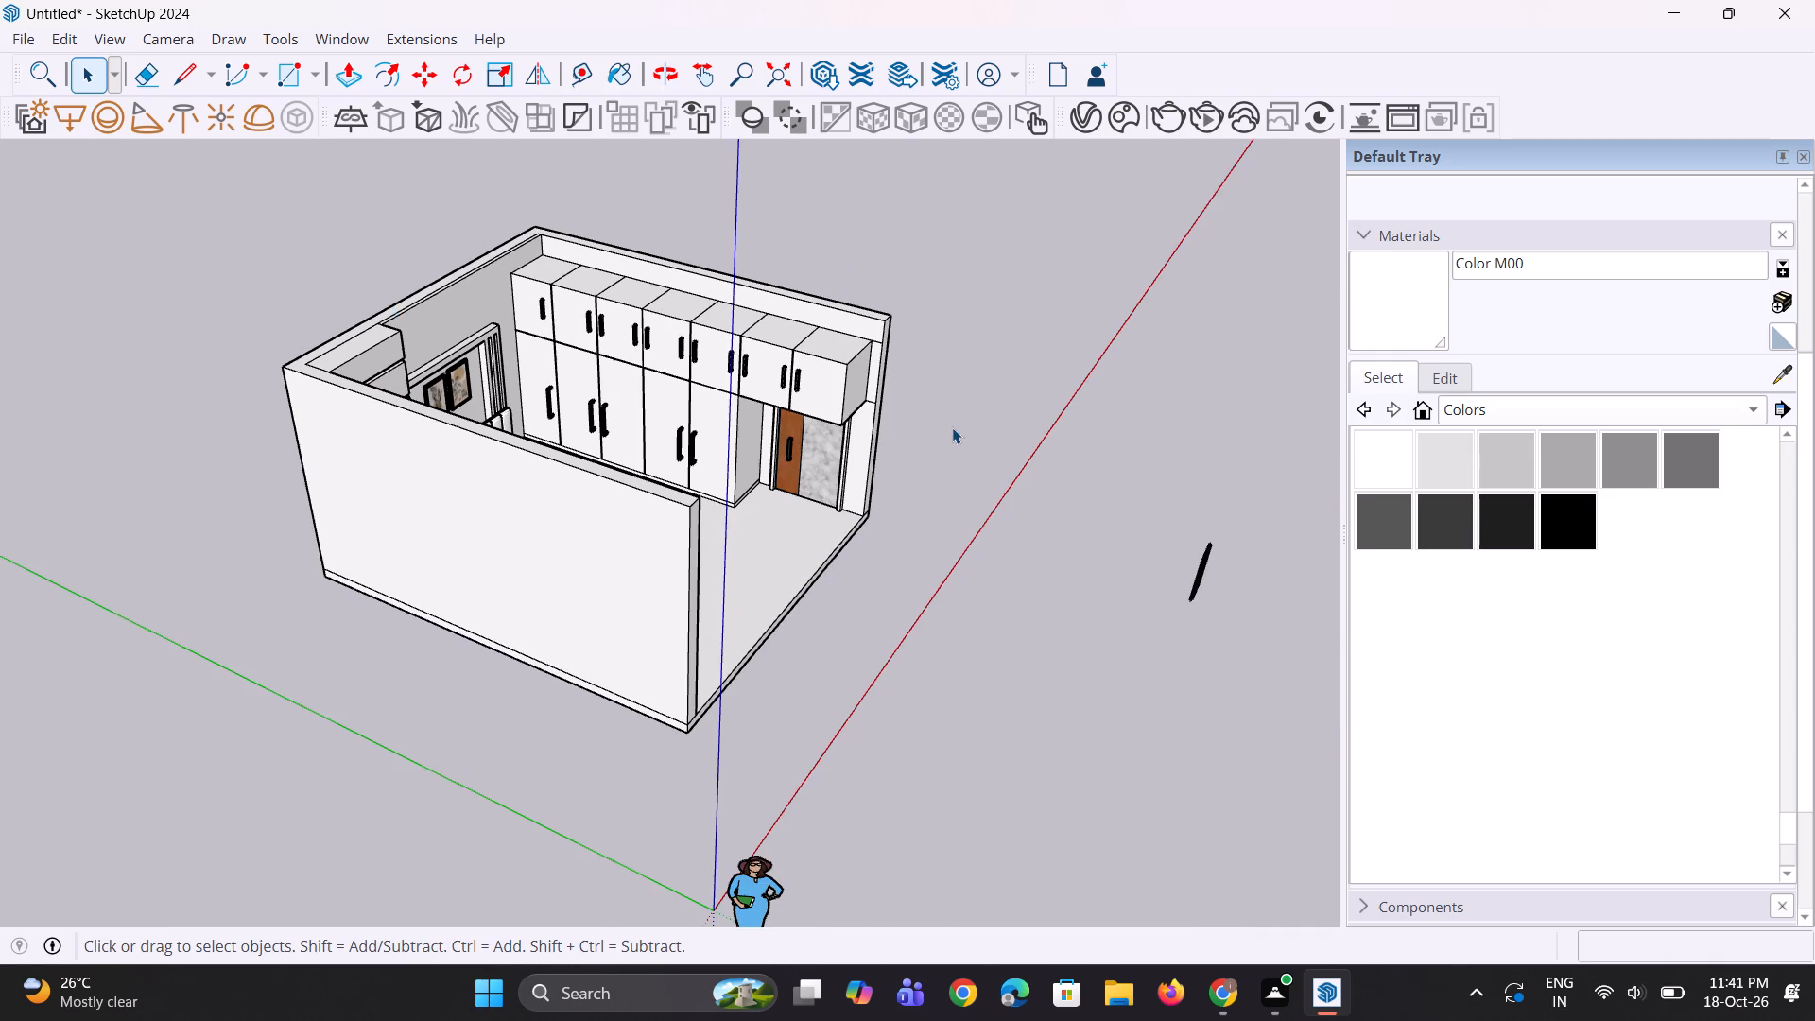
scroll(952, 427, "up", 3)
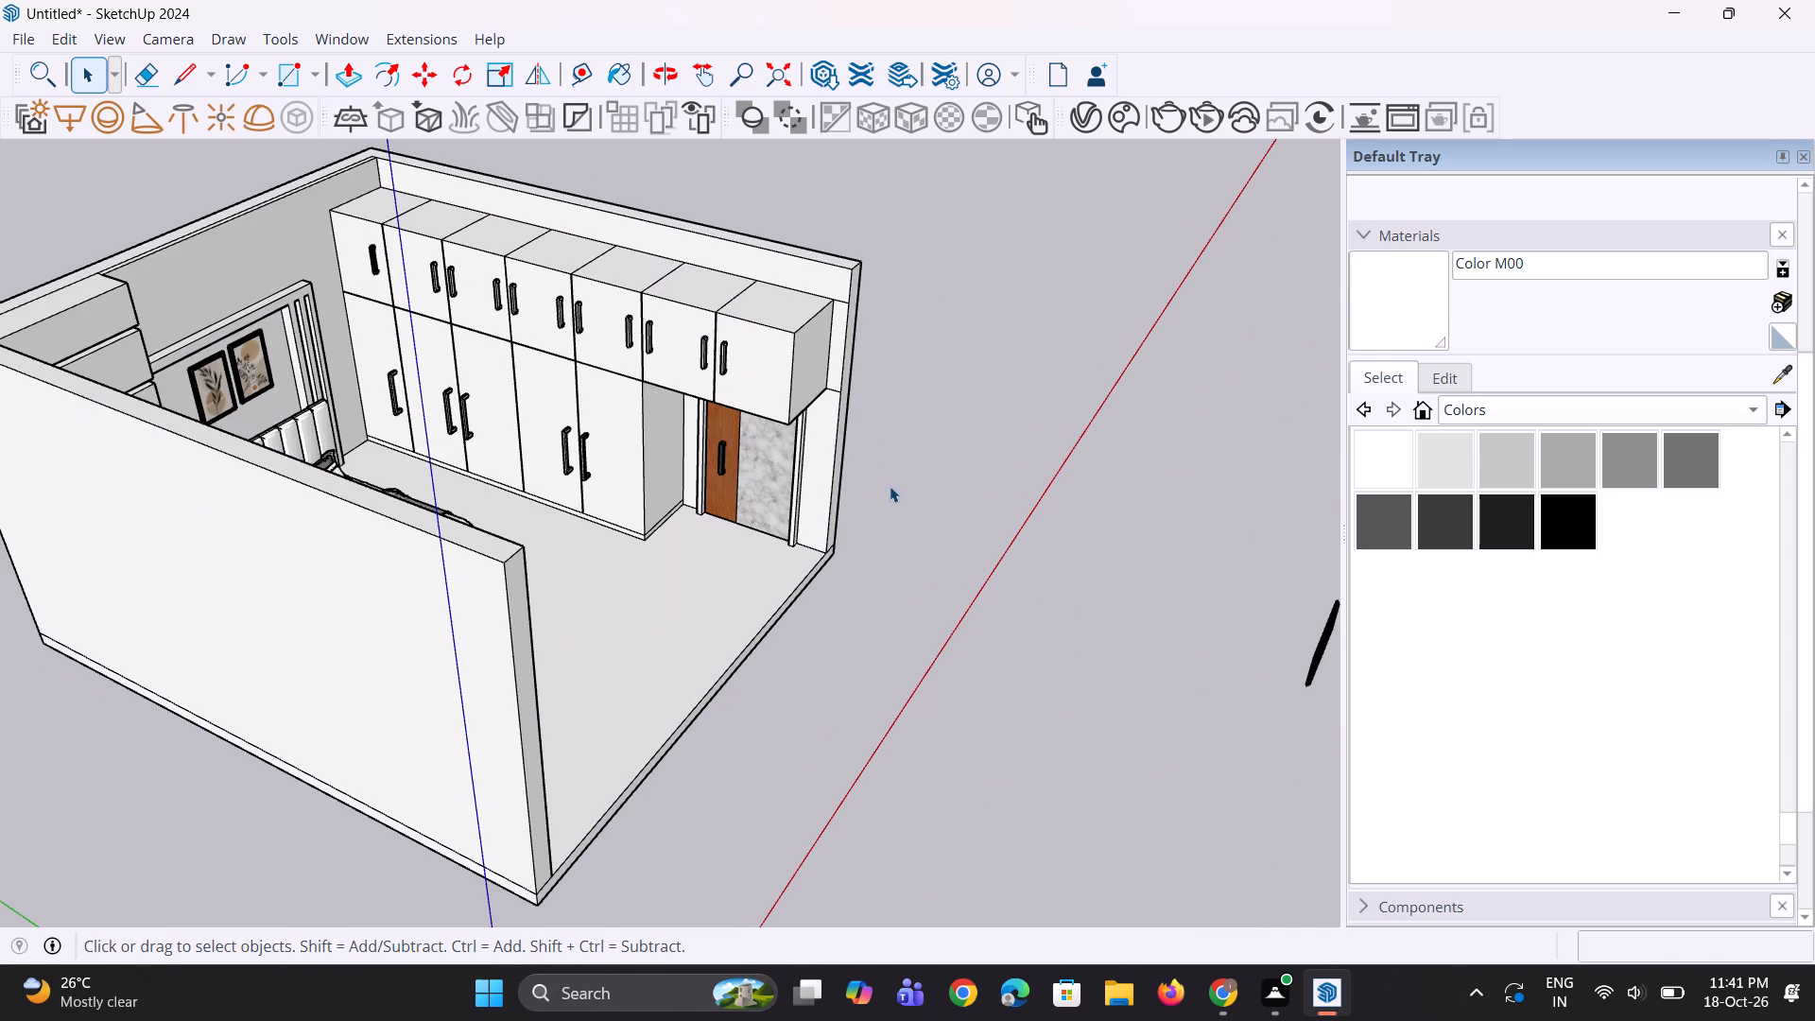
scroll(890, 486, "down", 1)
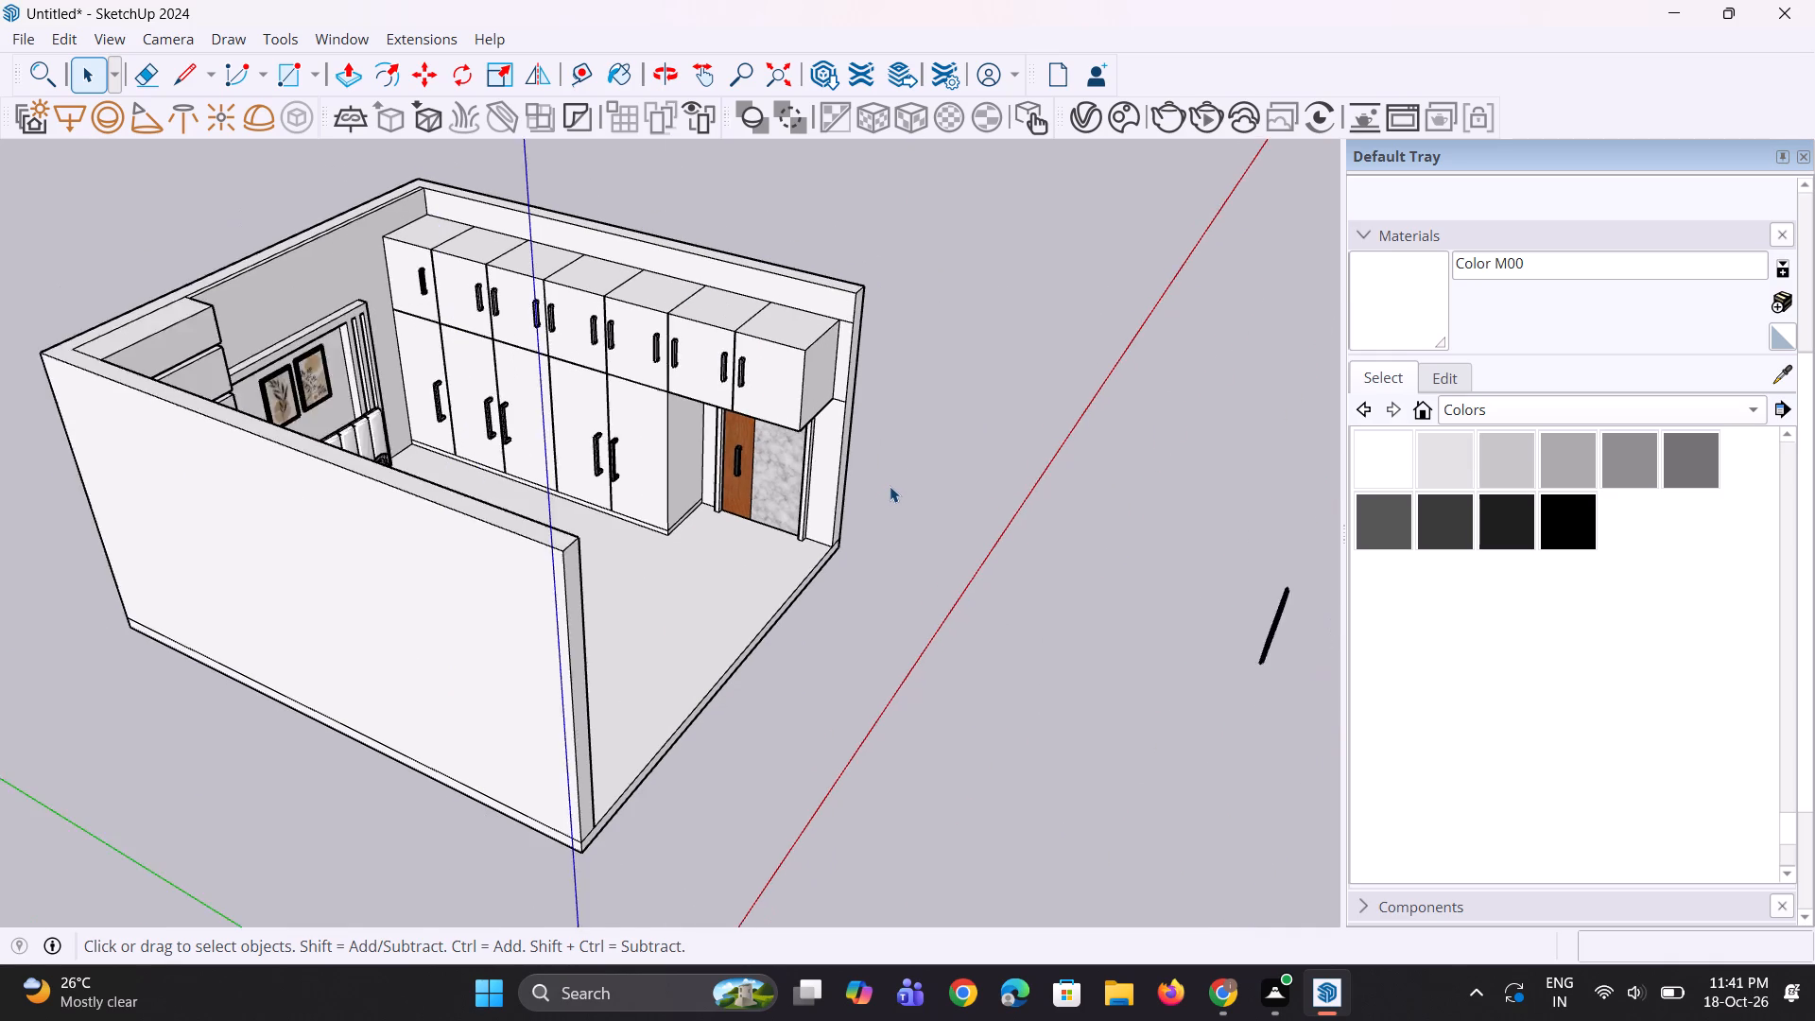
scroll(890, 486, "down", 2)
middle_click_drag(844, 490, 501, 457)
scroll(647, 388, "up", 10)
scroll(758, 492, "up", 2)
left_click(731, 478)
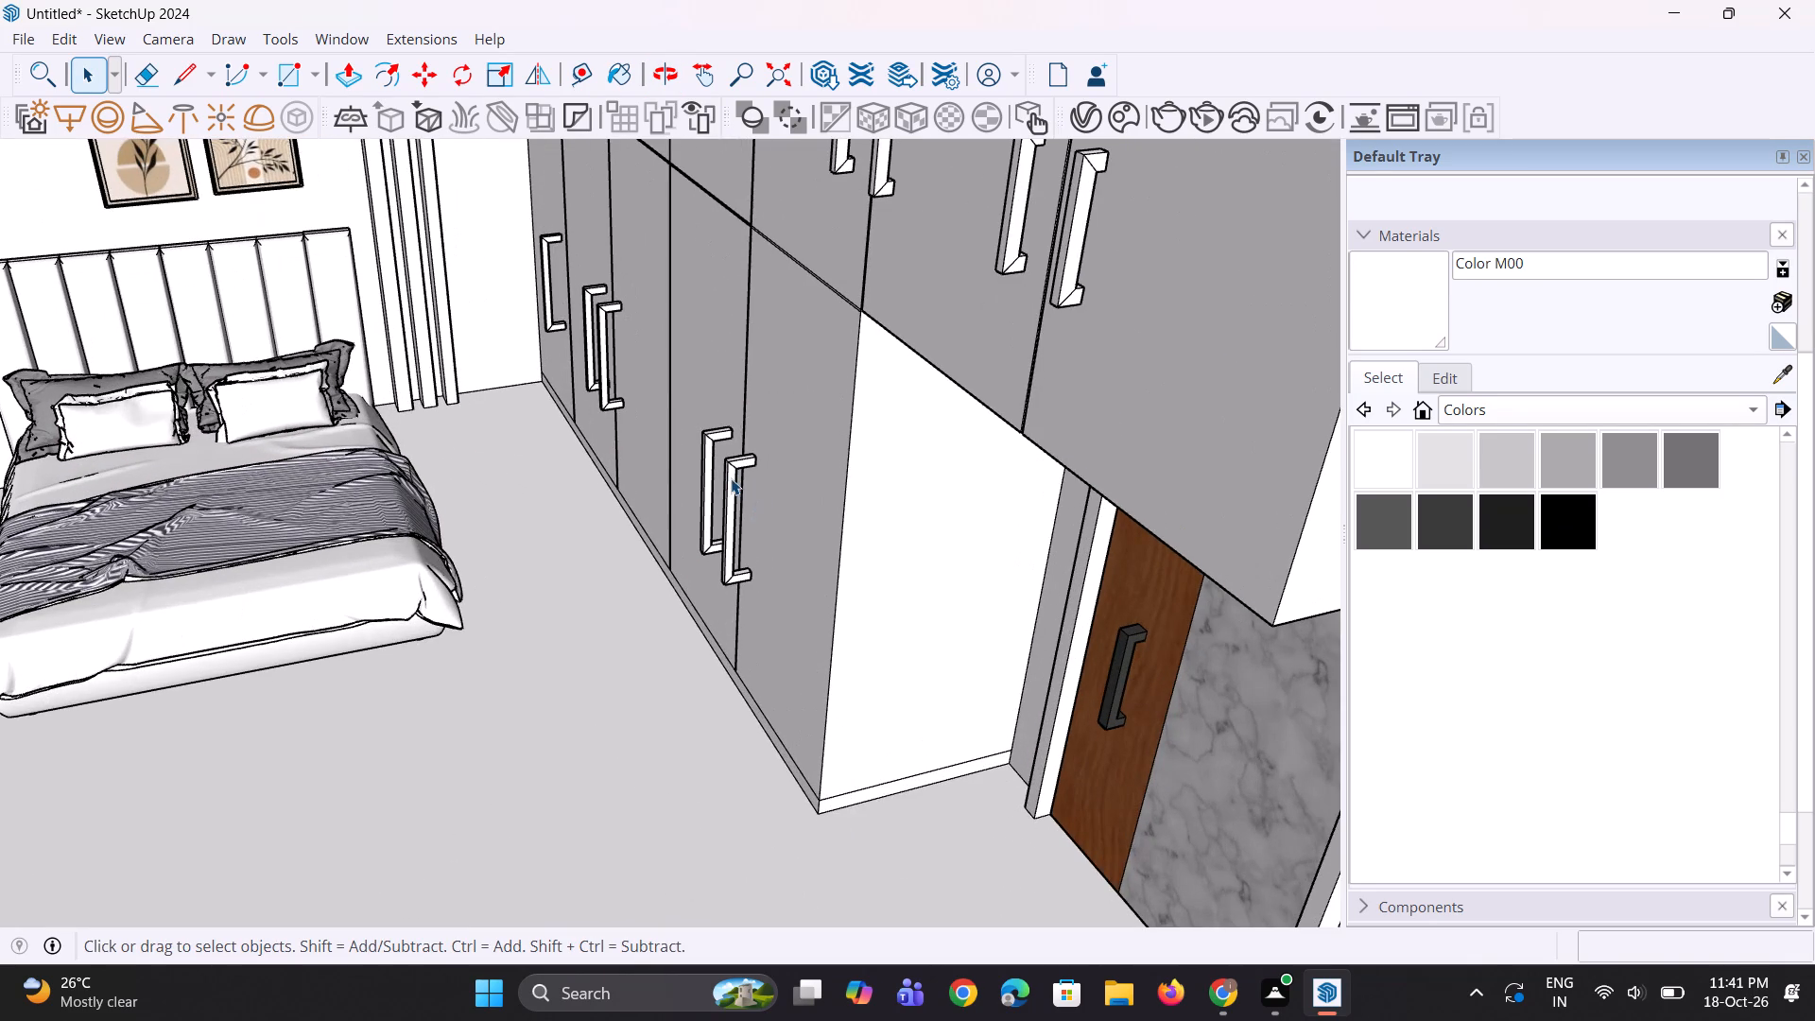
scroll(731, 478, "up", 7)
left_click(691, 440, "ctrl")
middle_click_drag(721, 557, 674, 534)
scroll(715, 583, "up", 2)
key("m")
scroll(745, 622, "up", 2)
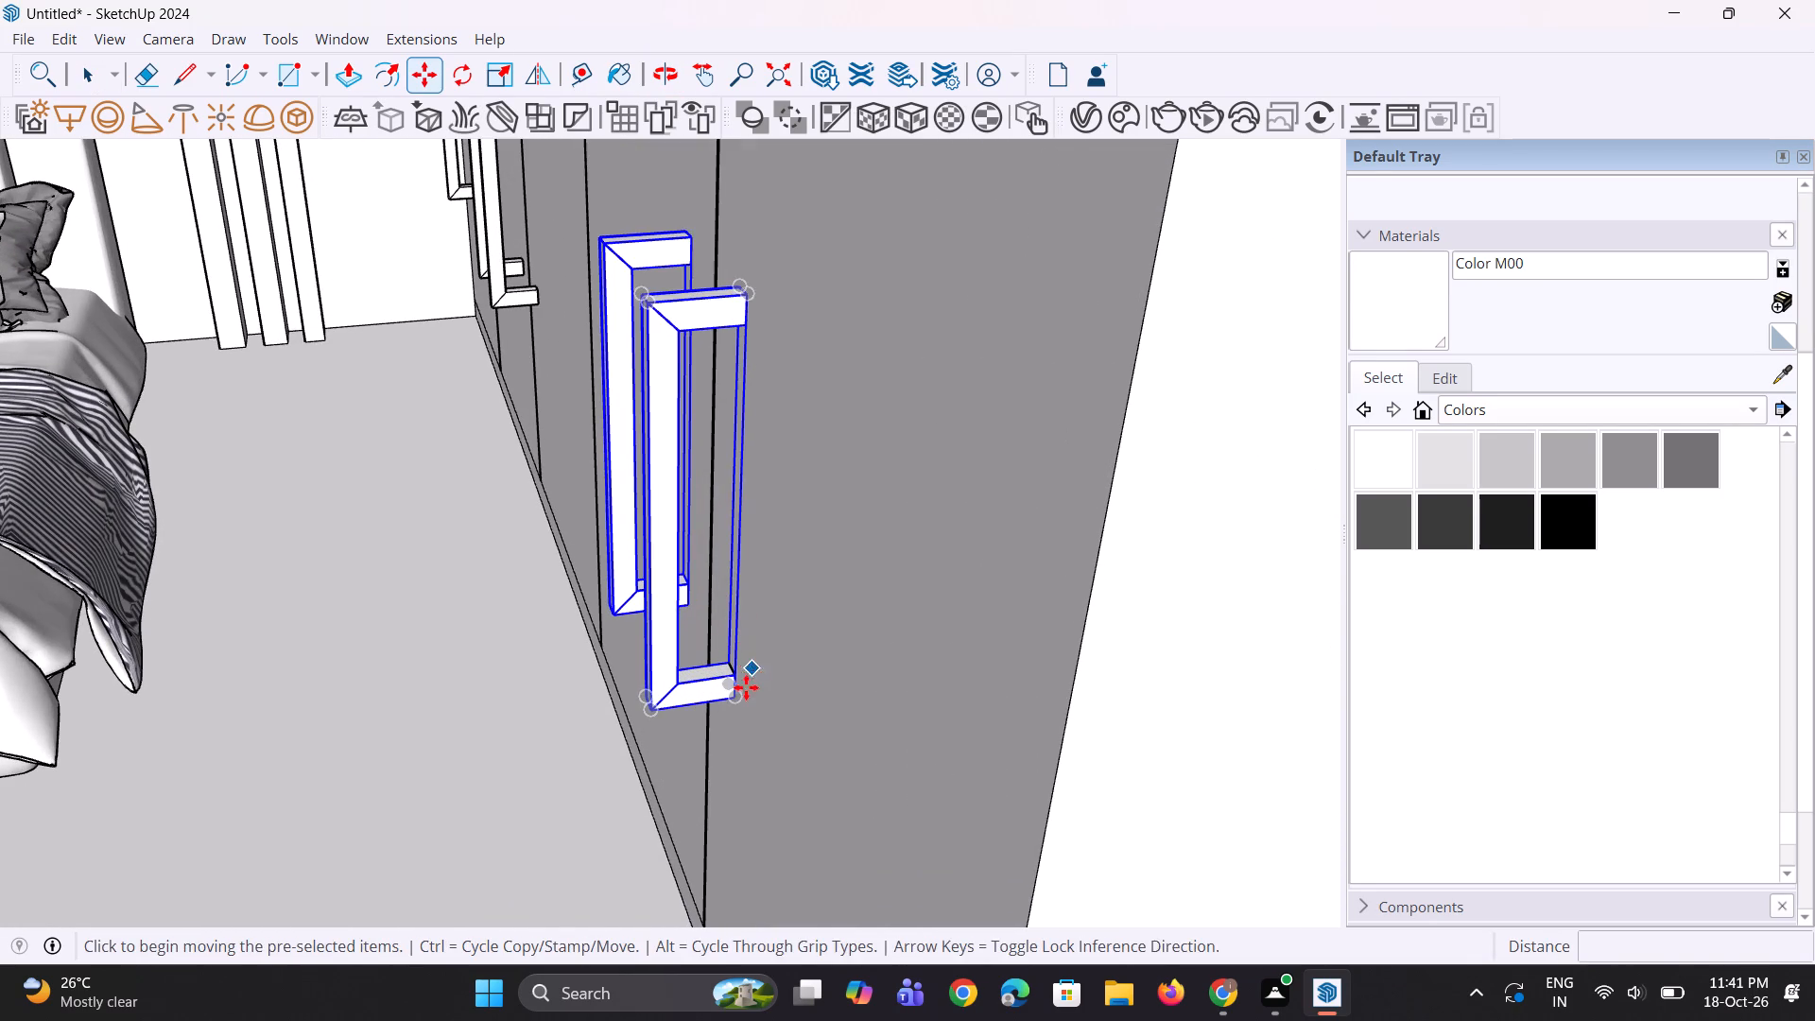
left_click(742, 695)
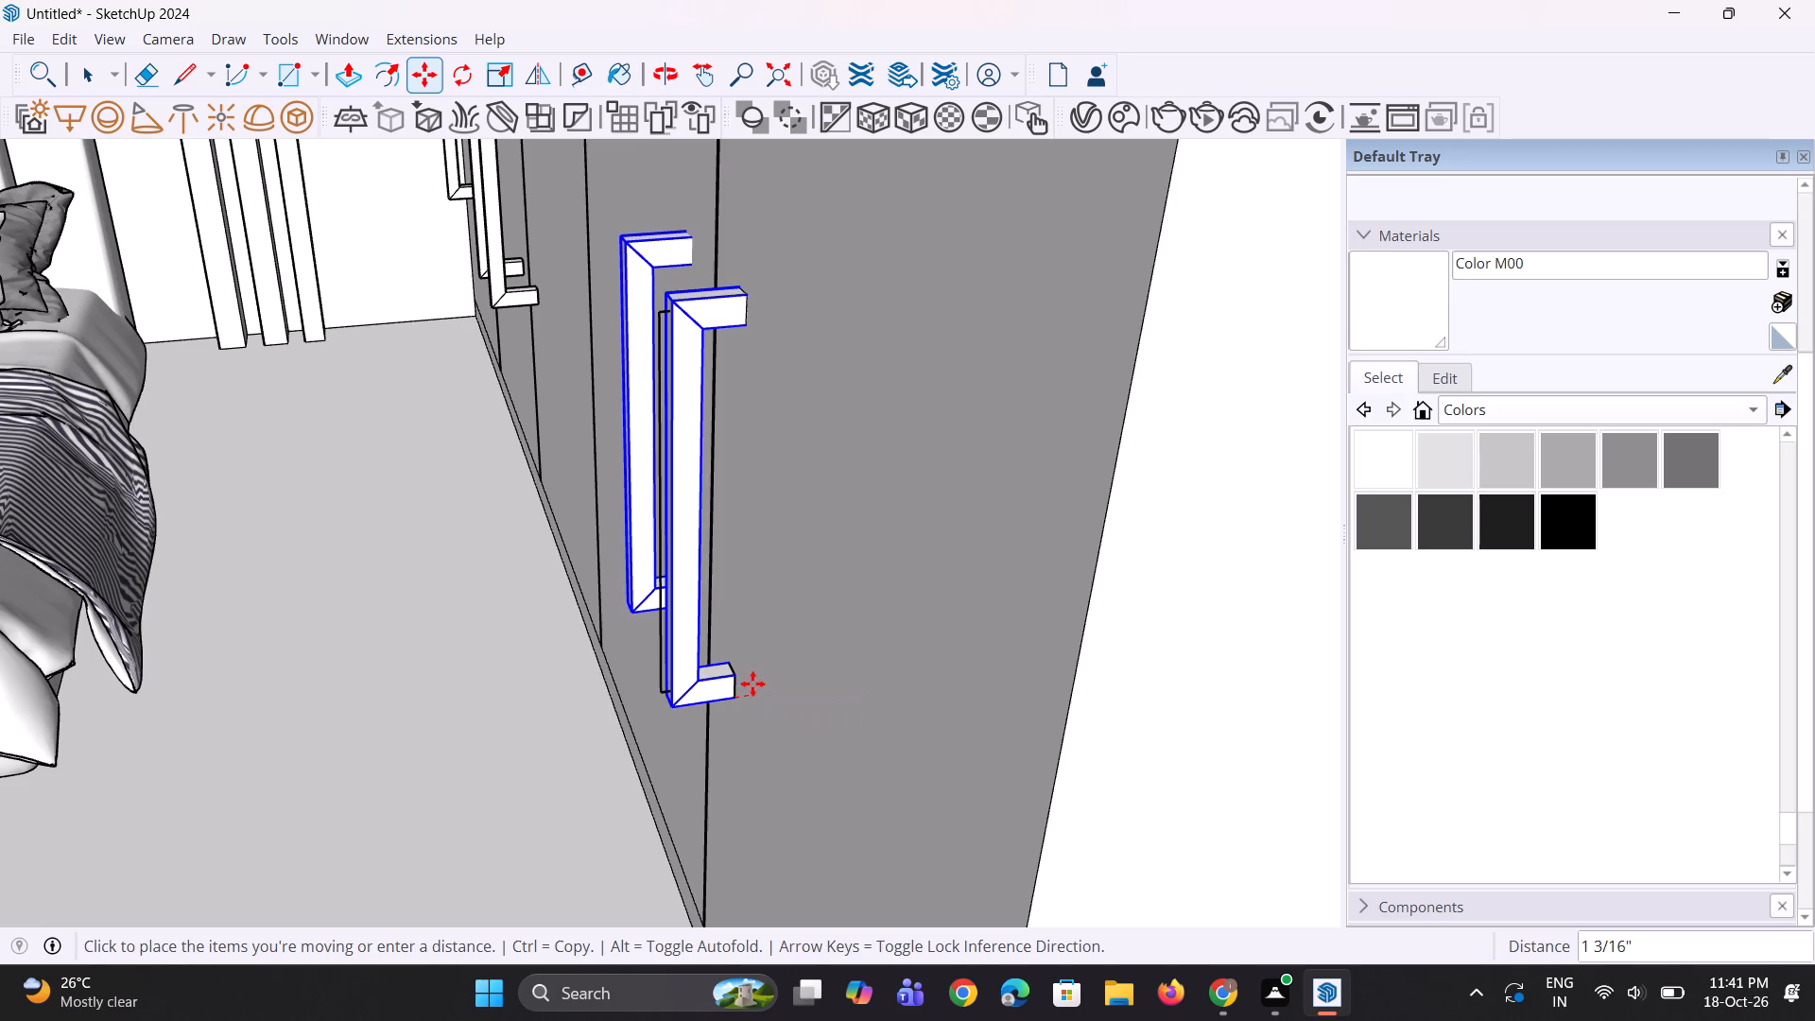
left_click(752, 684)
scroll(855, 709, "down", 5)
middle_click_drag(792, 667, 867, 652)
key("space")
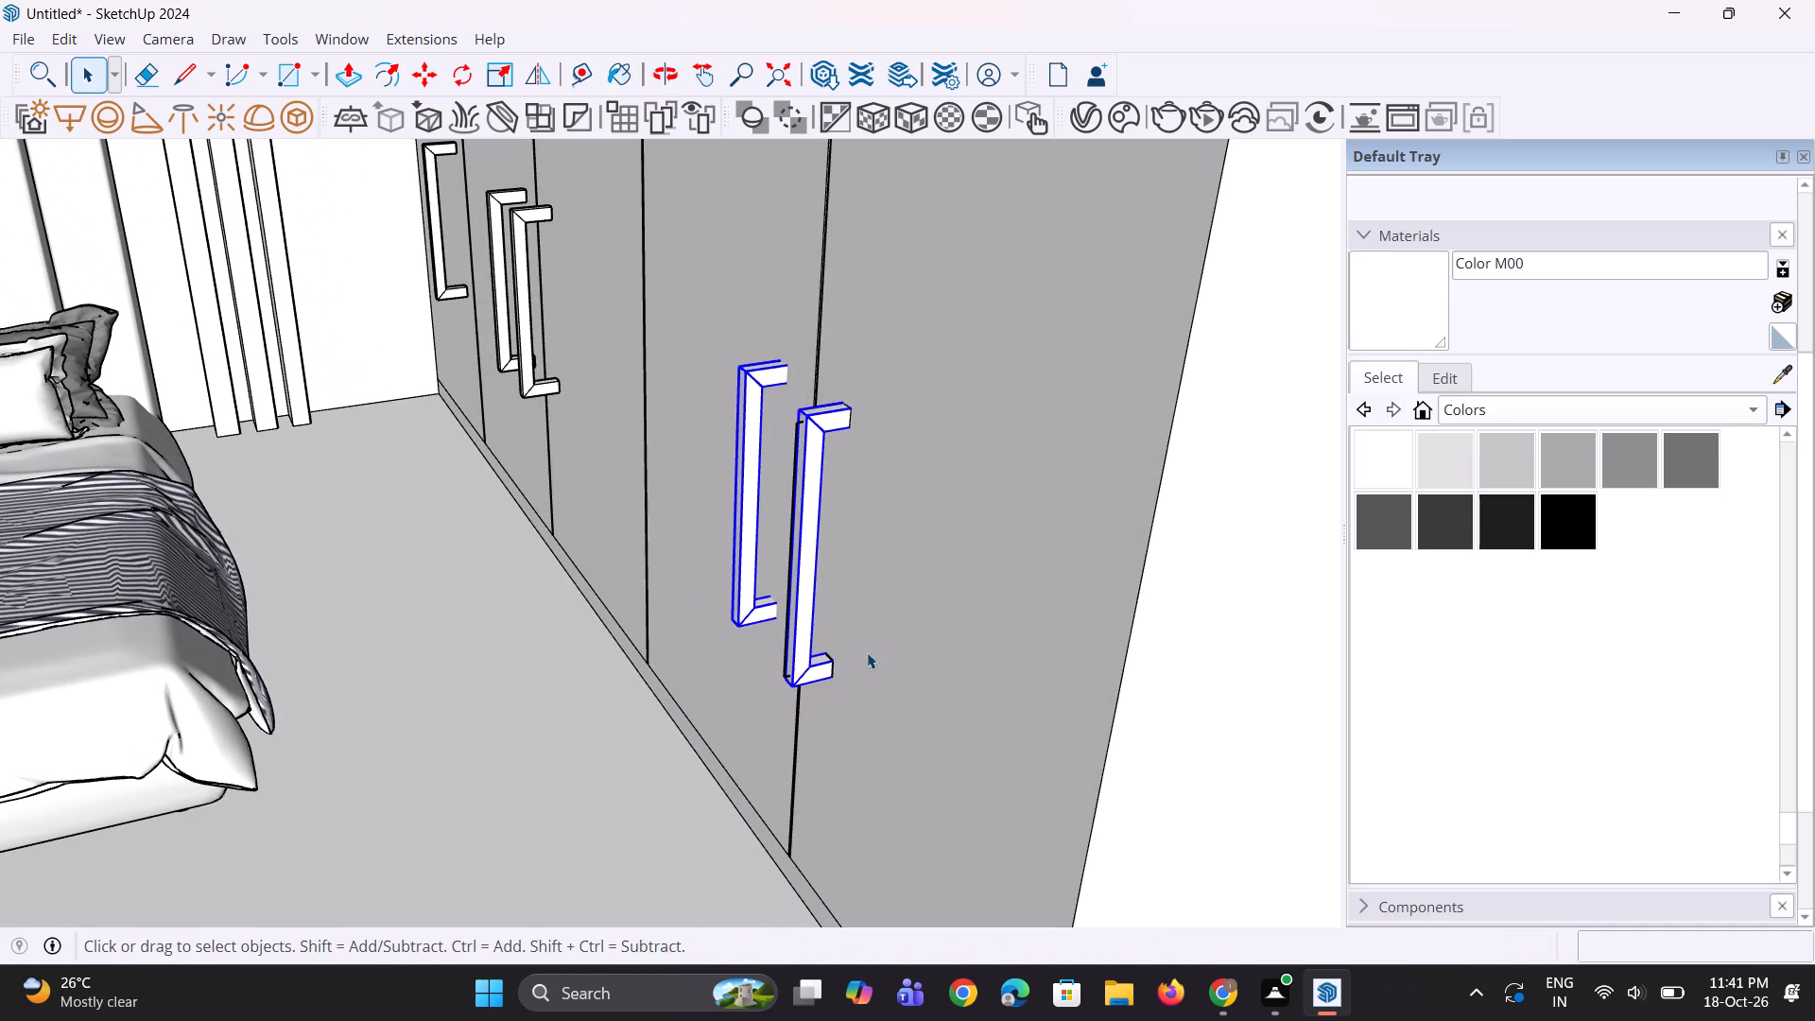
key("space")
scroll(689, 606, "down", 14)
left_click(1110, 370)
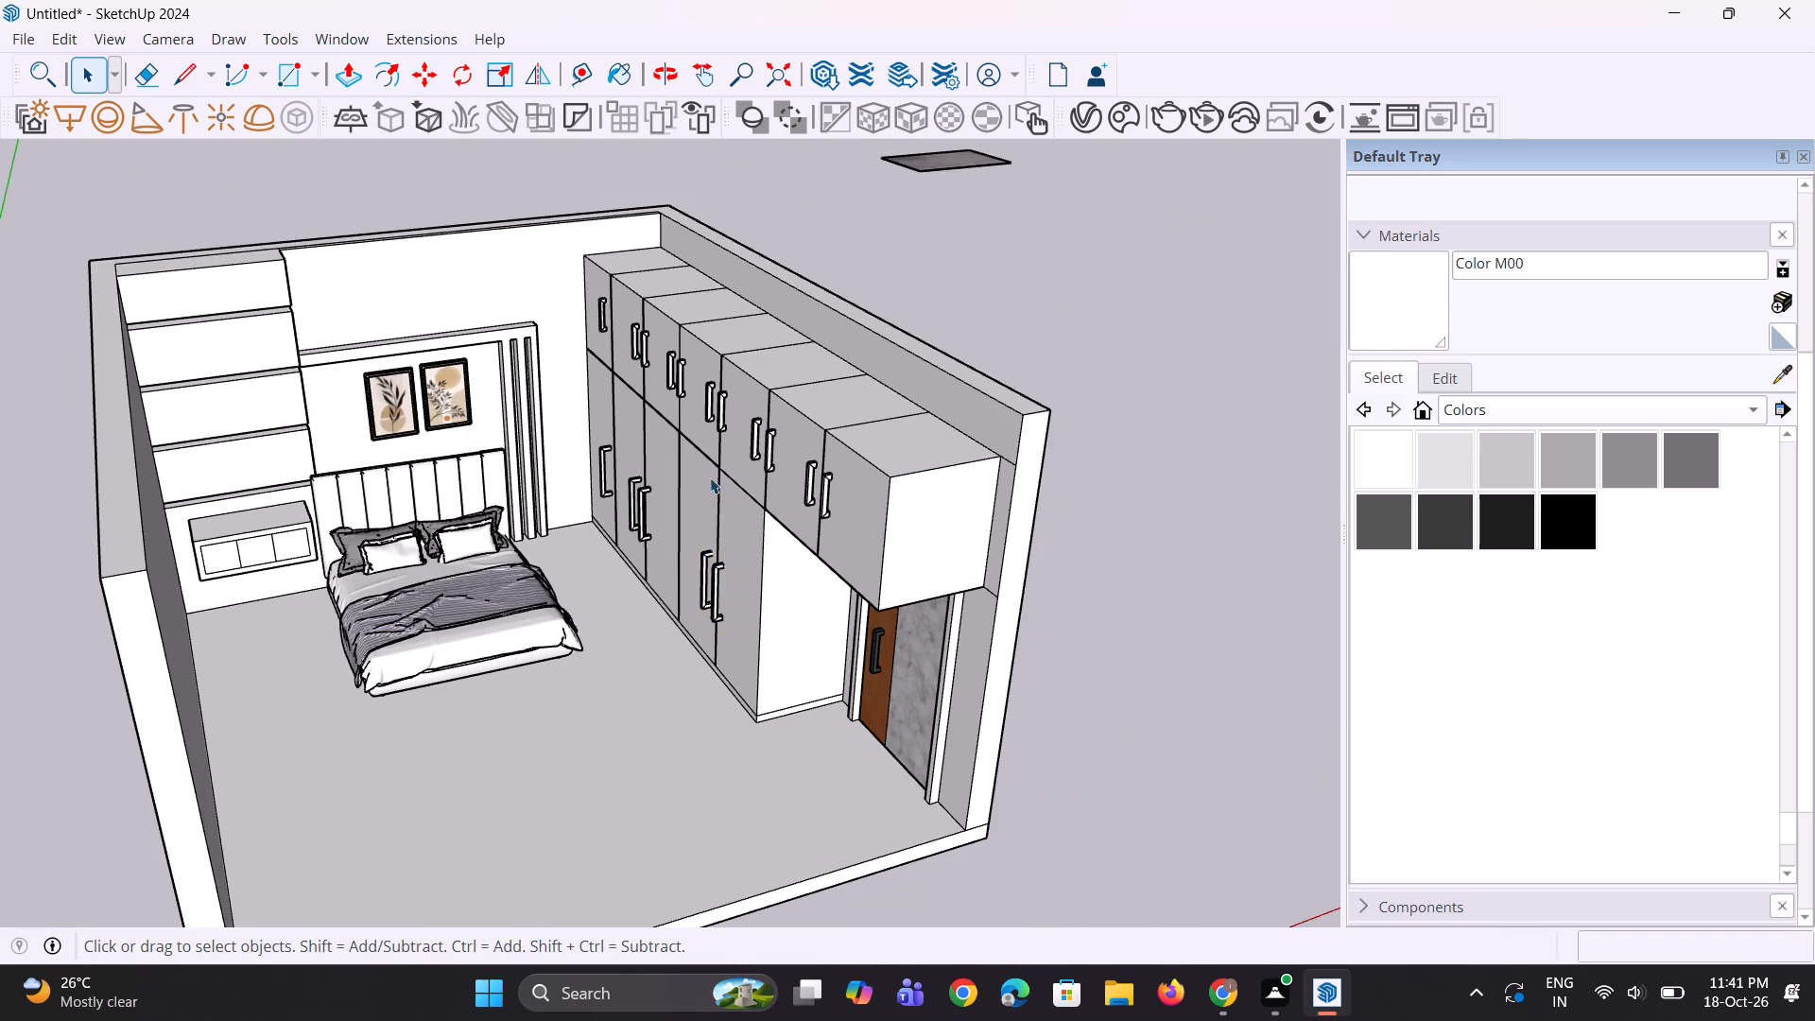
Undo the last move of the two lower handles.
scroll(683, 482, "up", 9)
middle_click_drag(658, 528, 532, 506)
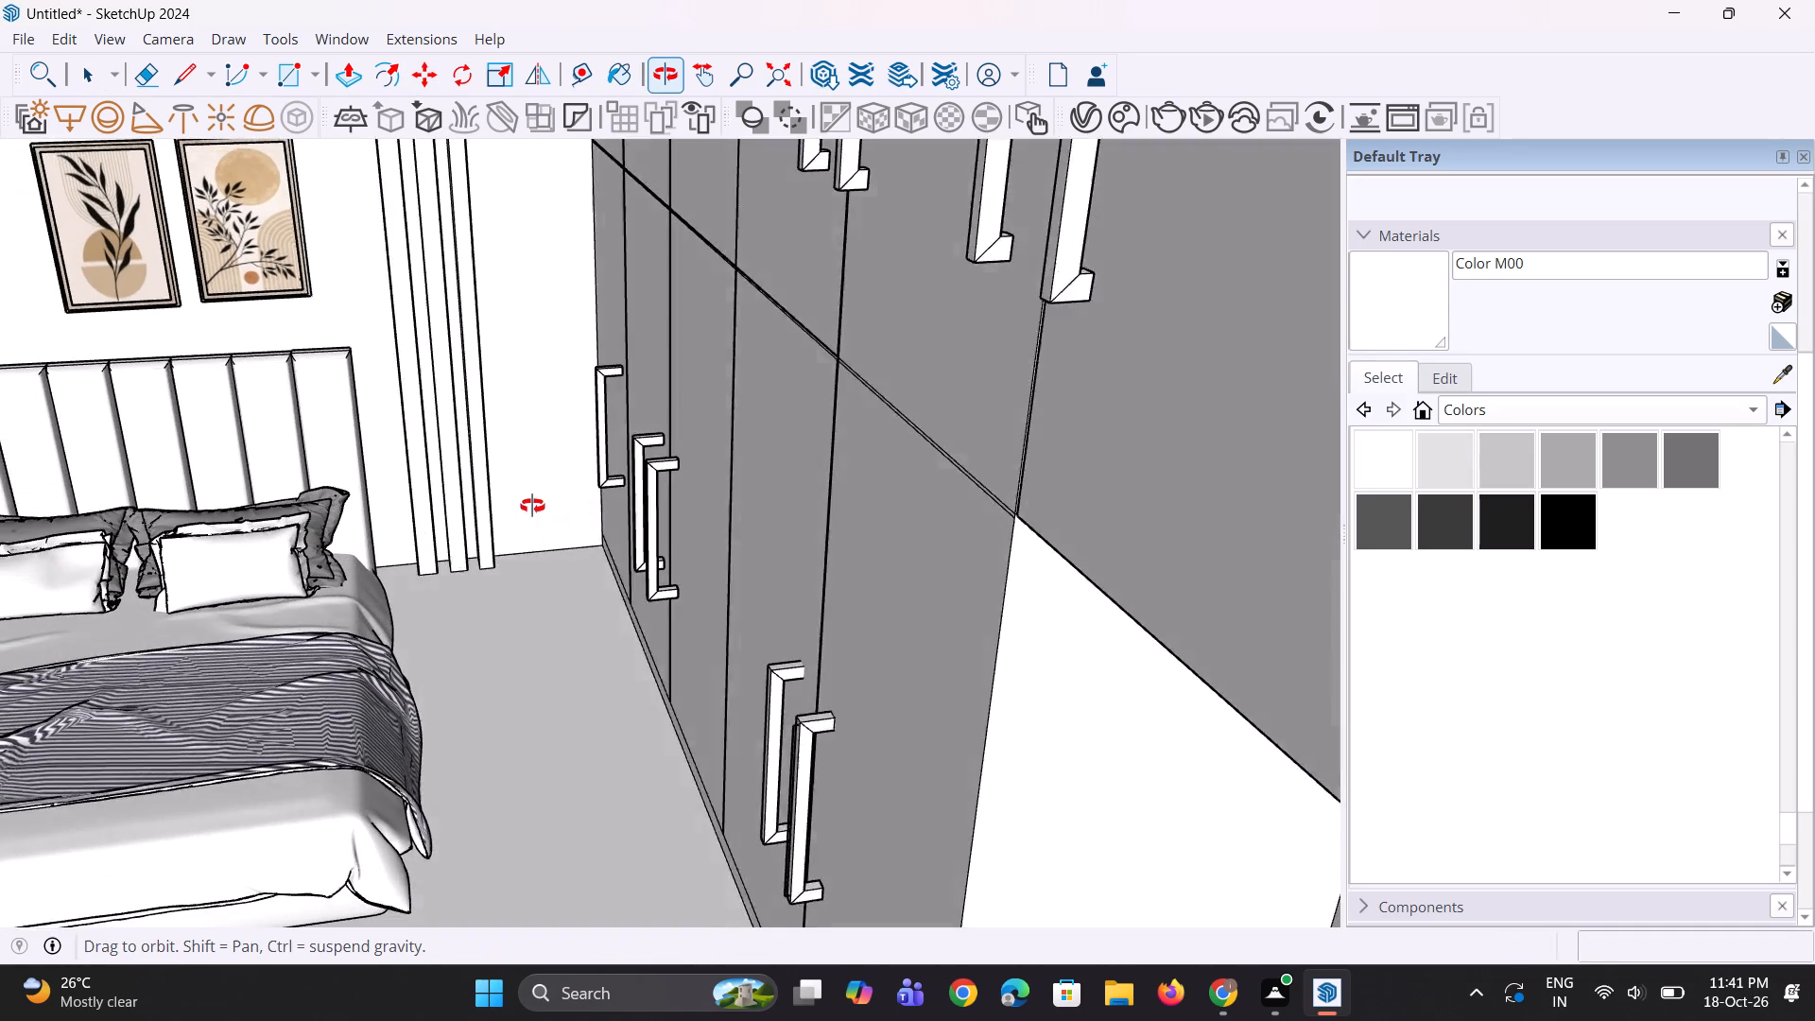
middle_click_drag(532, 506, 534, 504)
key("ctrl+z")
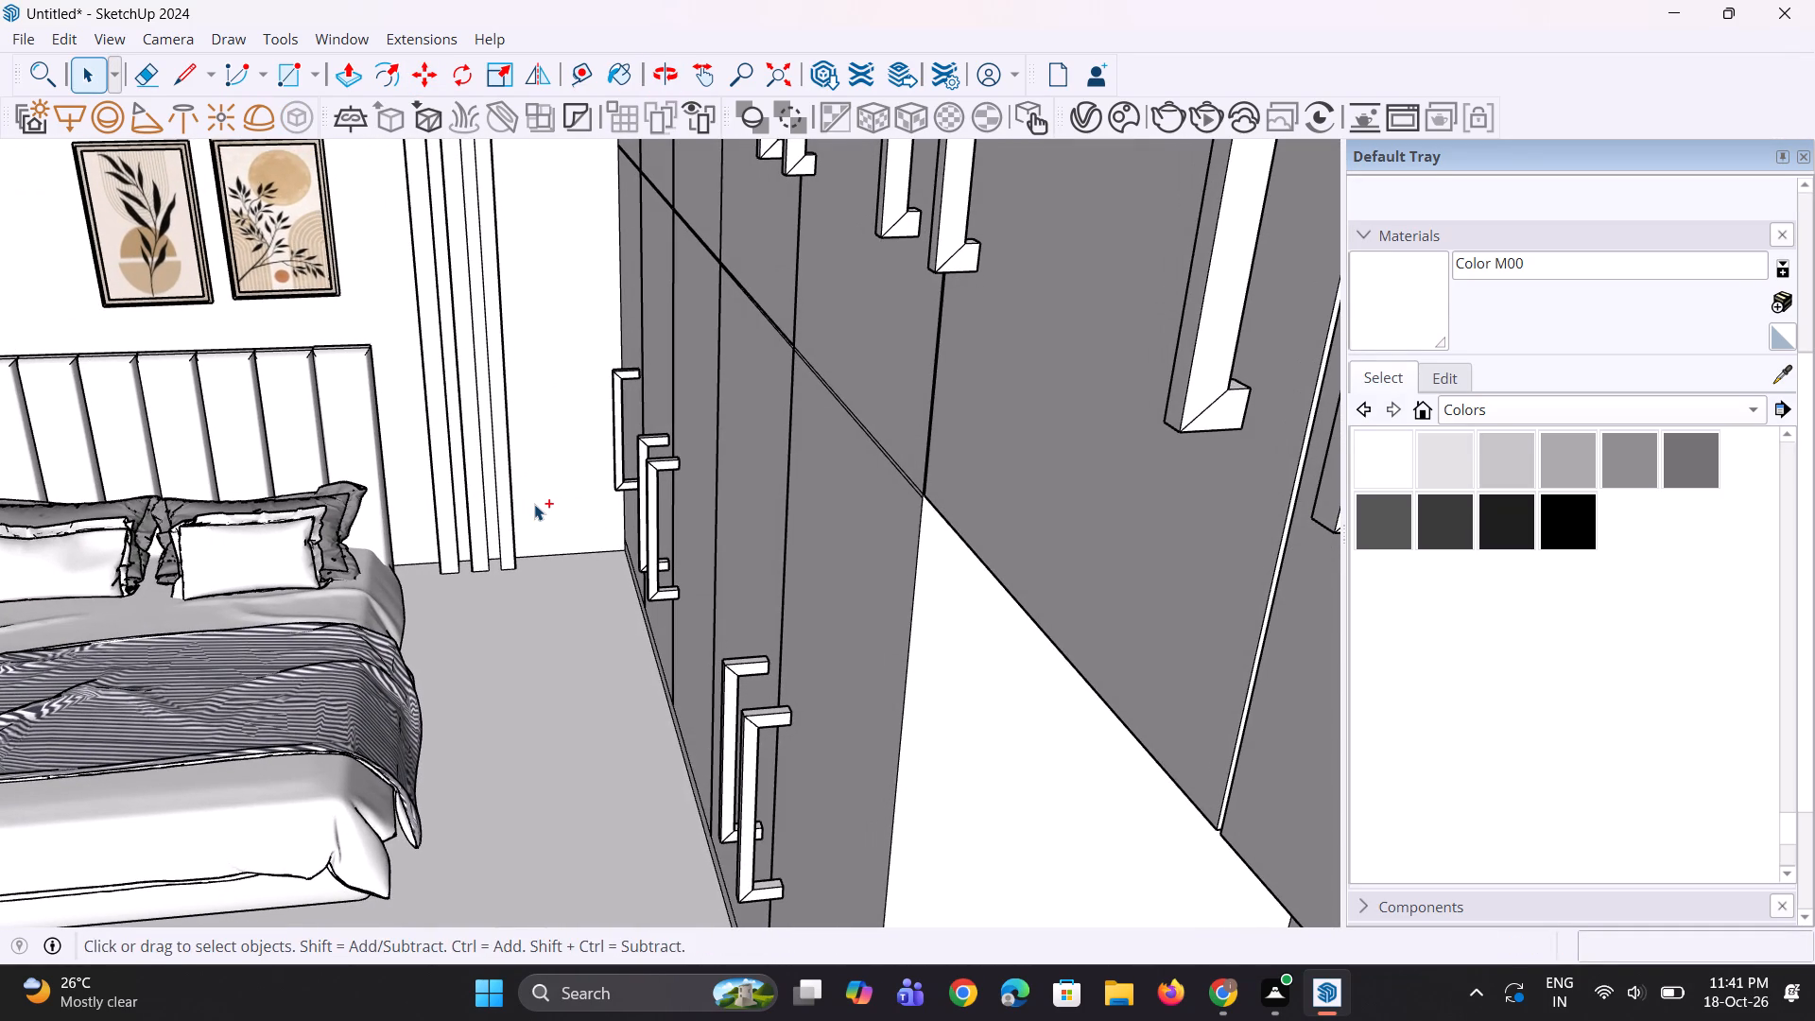
Select all five lower wardrobe handles and move them about 1 7/16" along the red axis toward the door faces.
key("space")
left_click(771, 721)
scroll(703, 665, "up", 1)
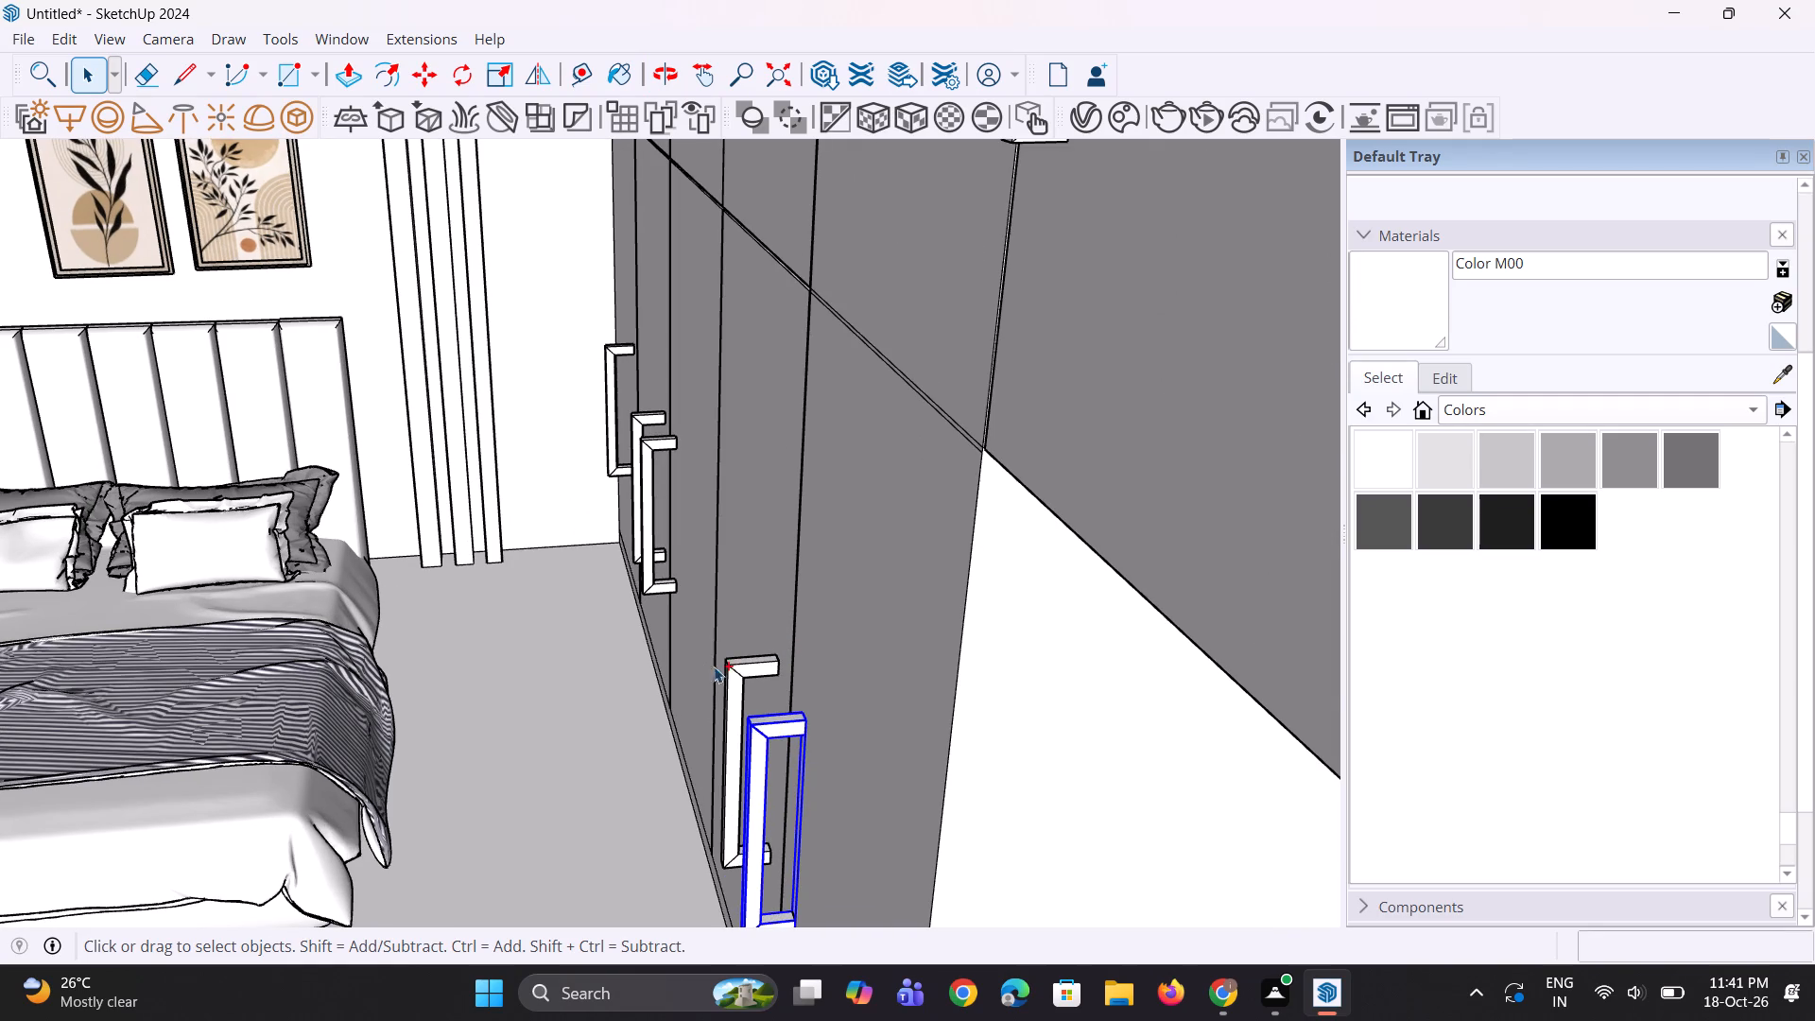
left_click(734, 678, "ctrl")
left_click(645, 515, "ctrl")
scroll(639, 493, "up", 2)
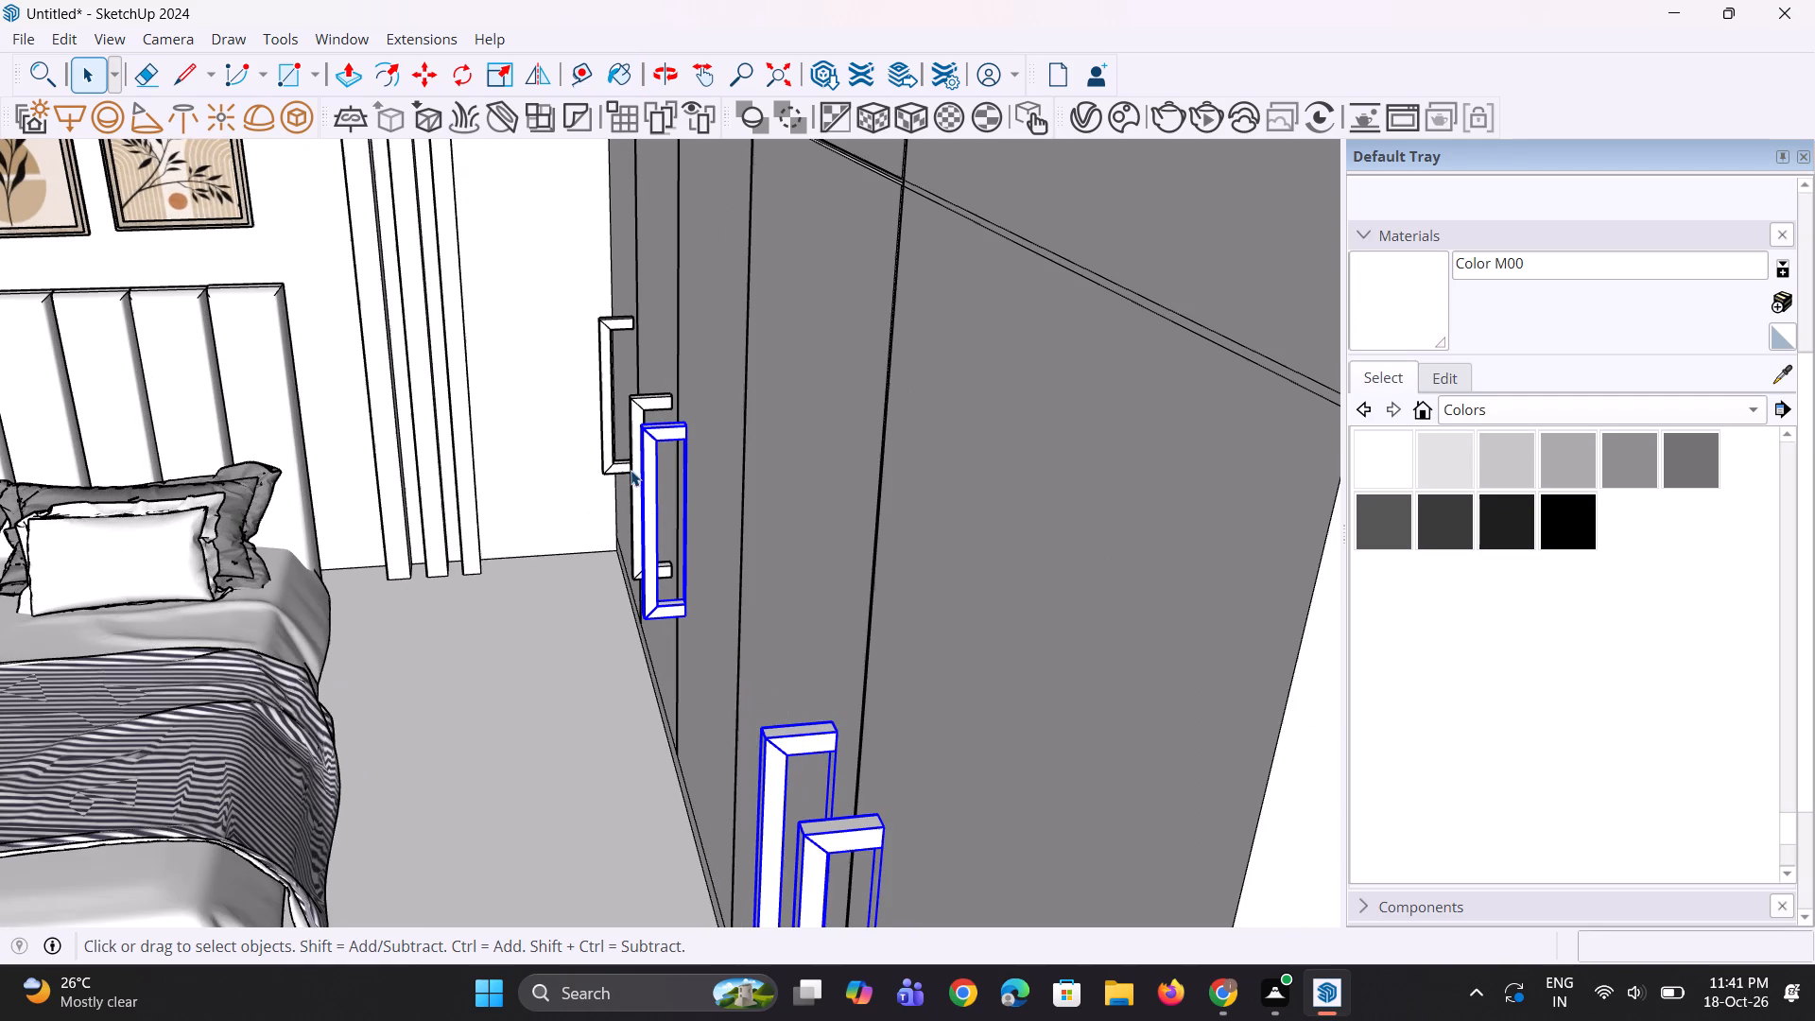
left_click(632, 466, "ctrl")
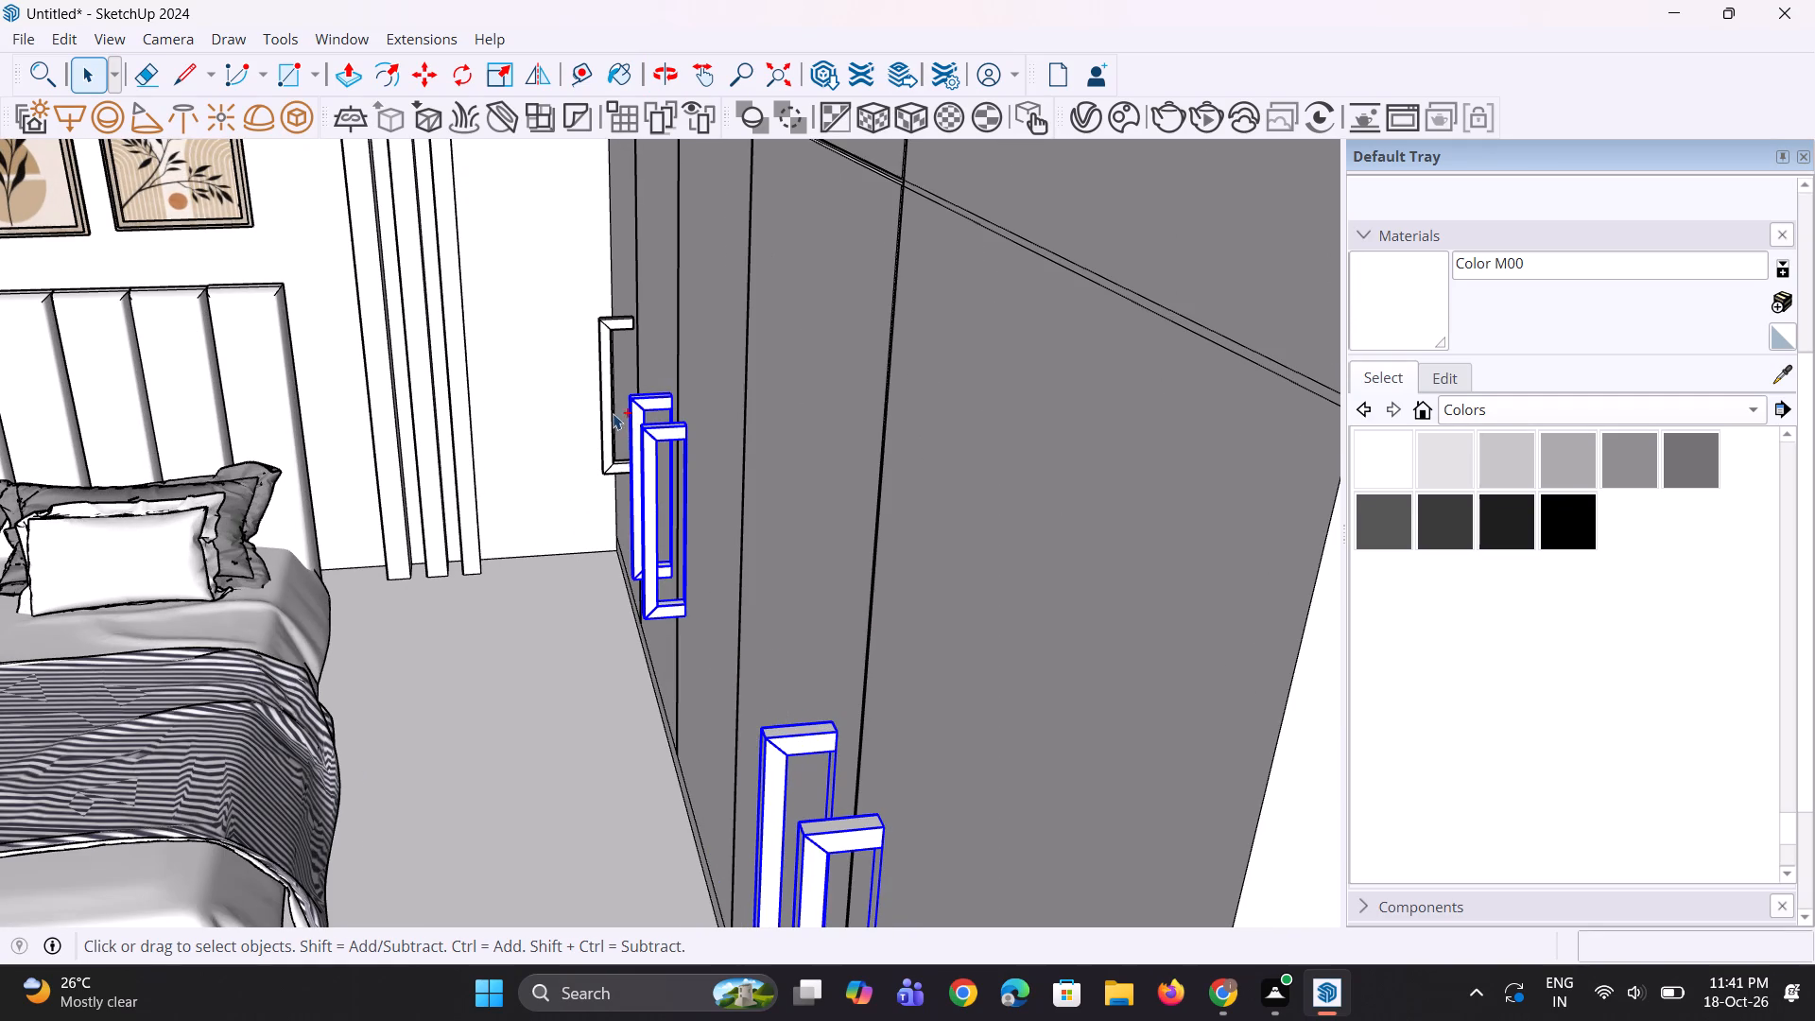
left_click(612, 413, "ctrl")
scroll(612, 413, "down", 9)
scroll(683, 647, "up", 9)
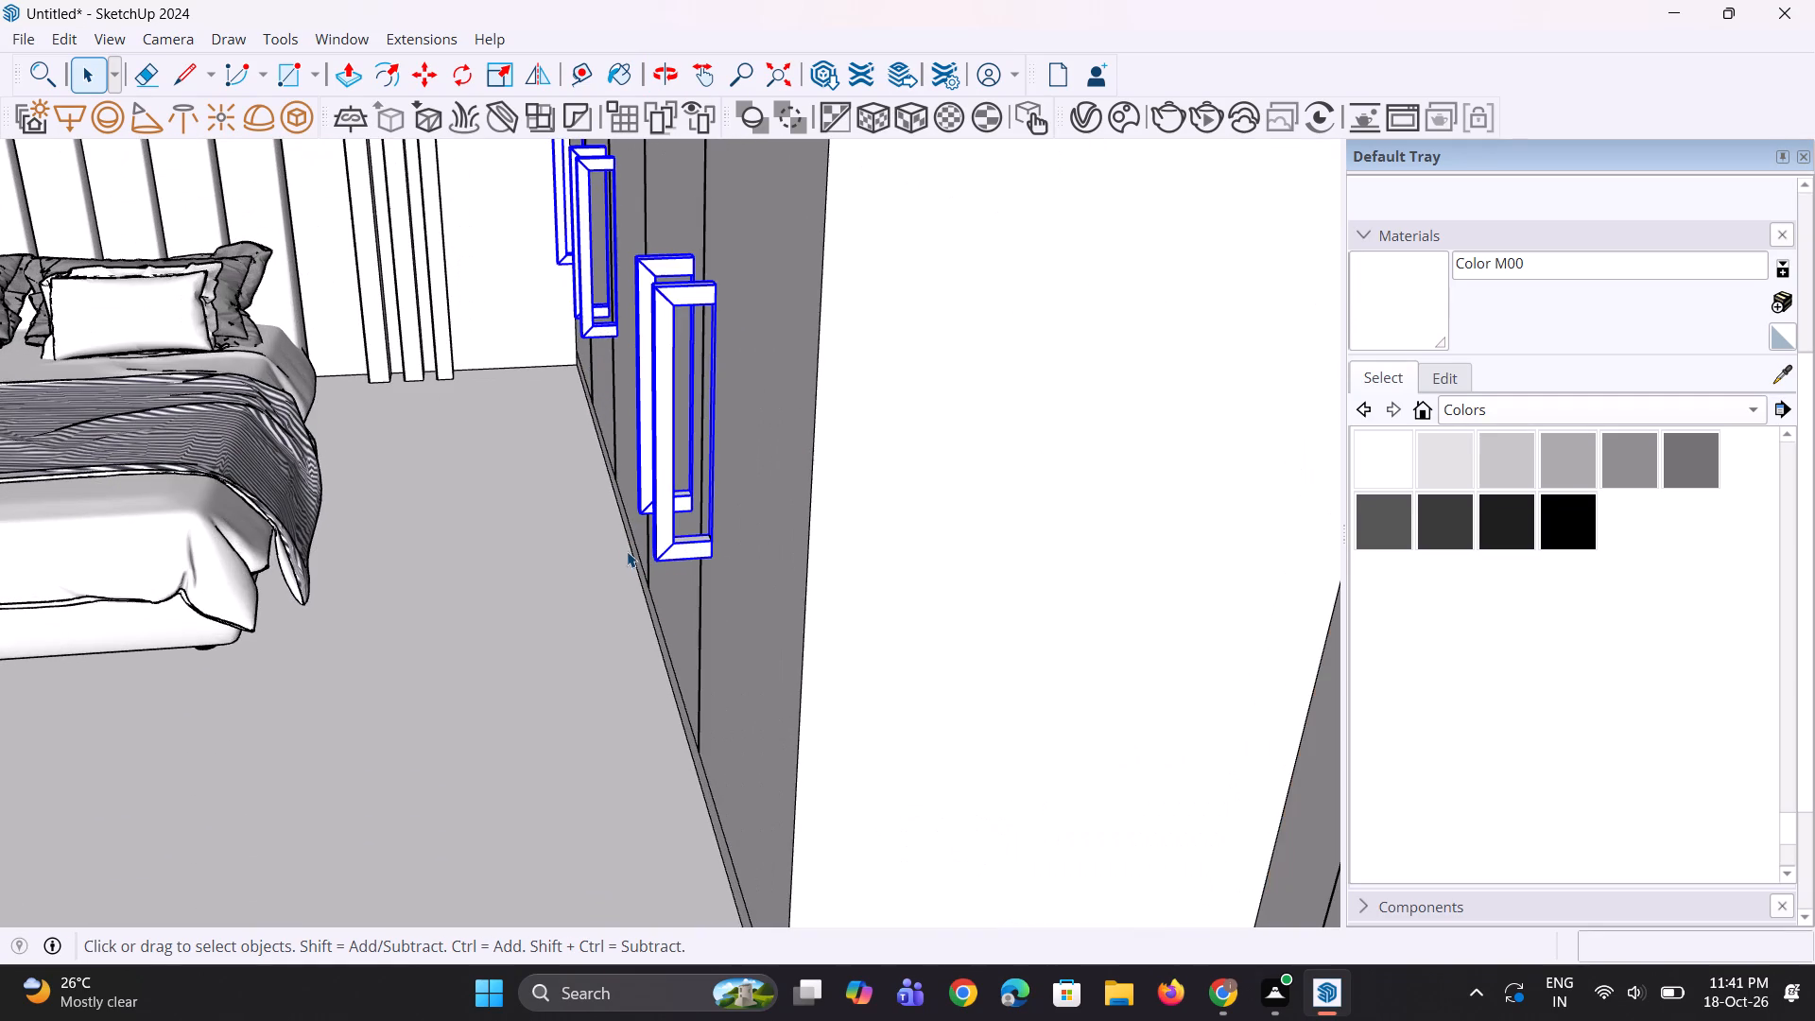
key("m")
scroll(688, 549, "up", 2)
left_click(711, 562)
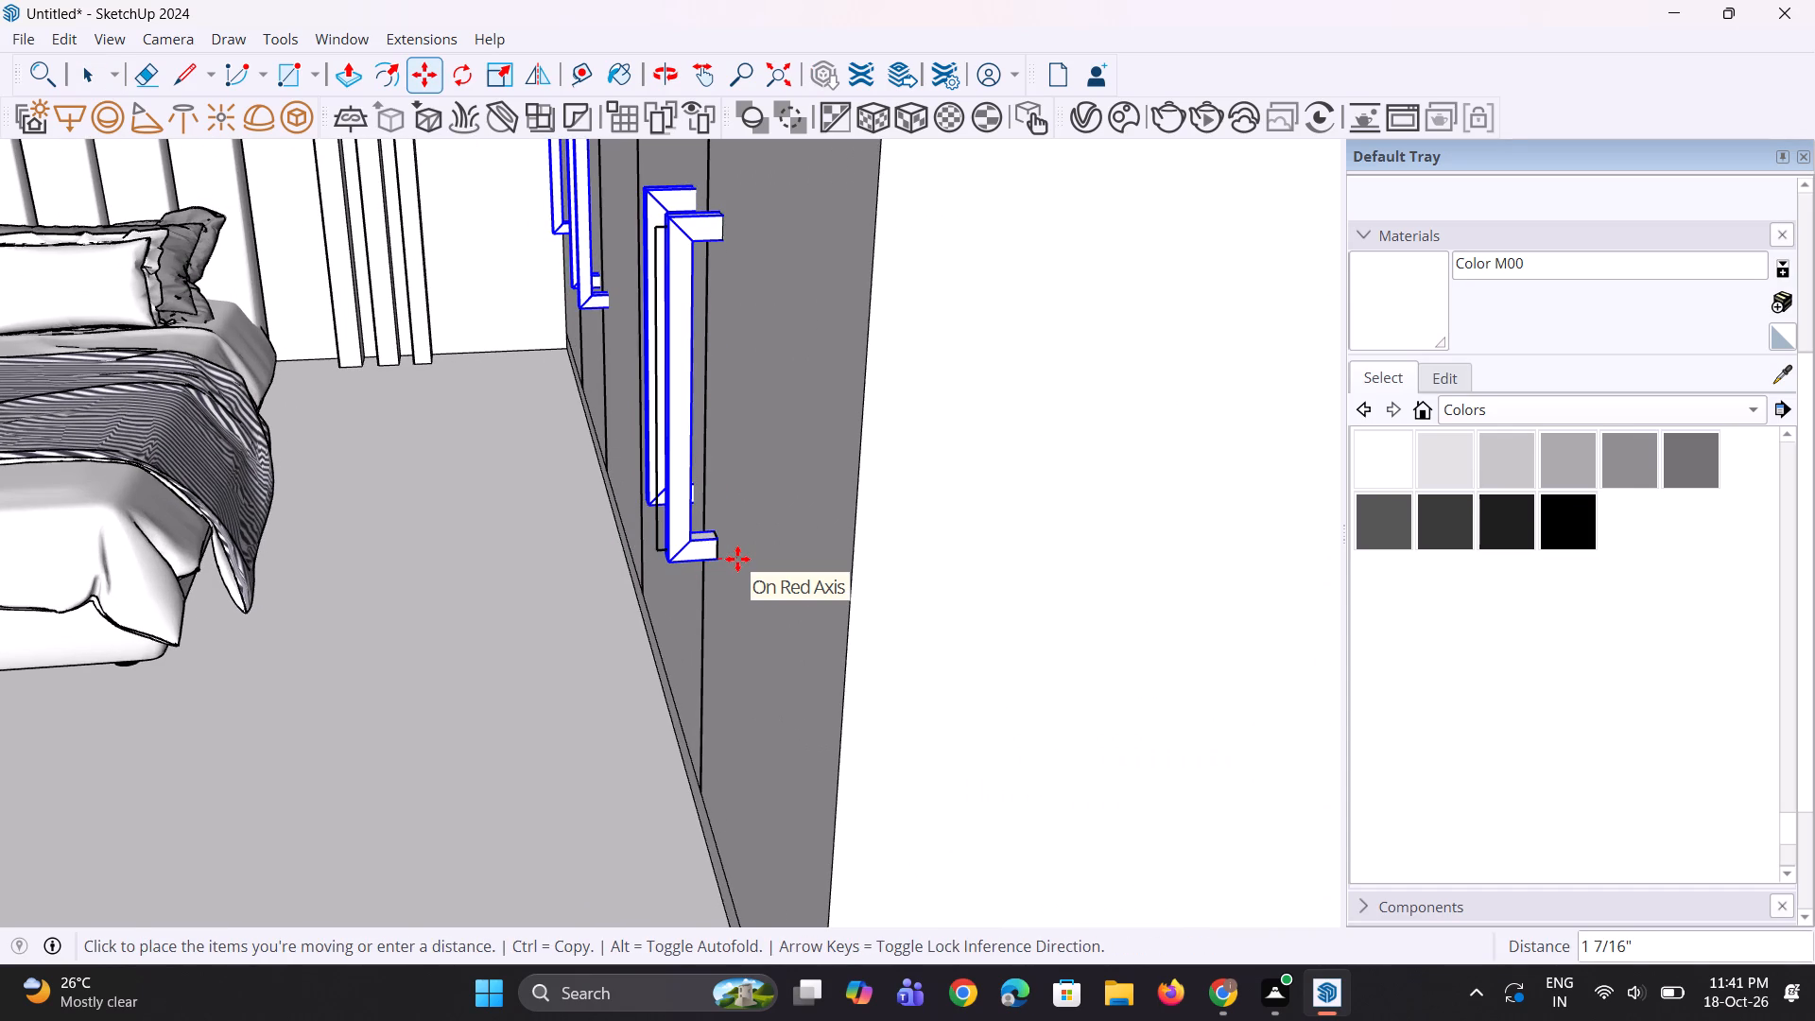
left_click(737, 559)
scroll(717, 635, "down", 5)
middle_click_drag(719, 635, 878, 632)
key("space")
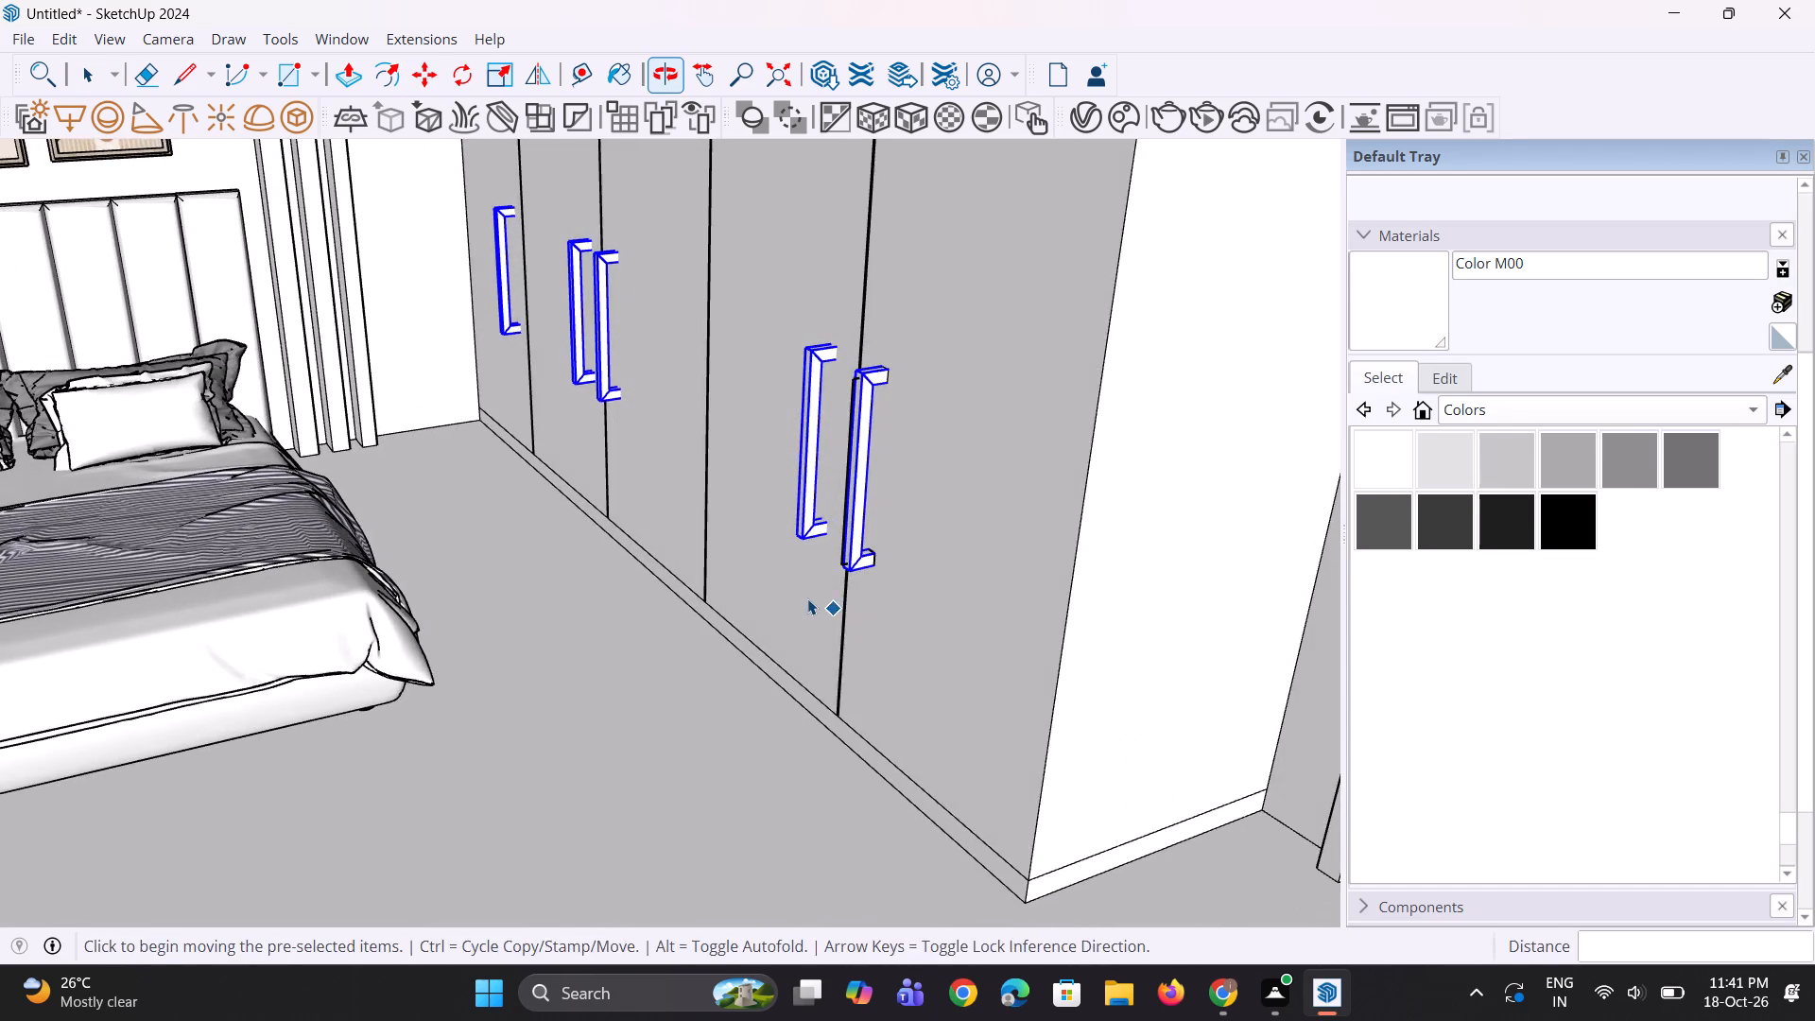
scroll(807, 598, "down", 10)
left_click(1286, 621)
Paint the lower wardrobe's exposed end panel beside the entrance door with Wood Cherry Original.
middle_click_drag(701, 601, 926, 614)
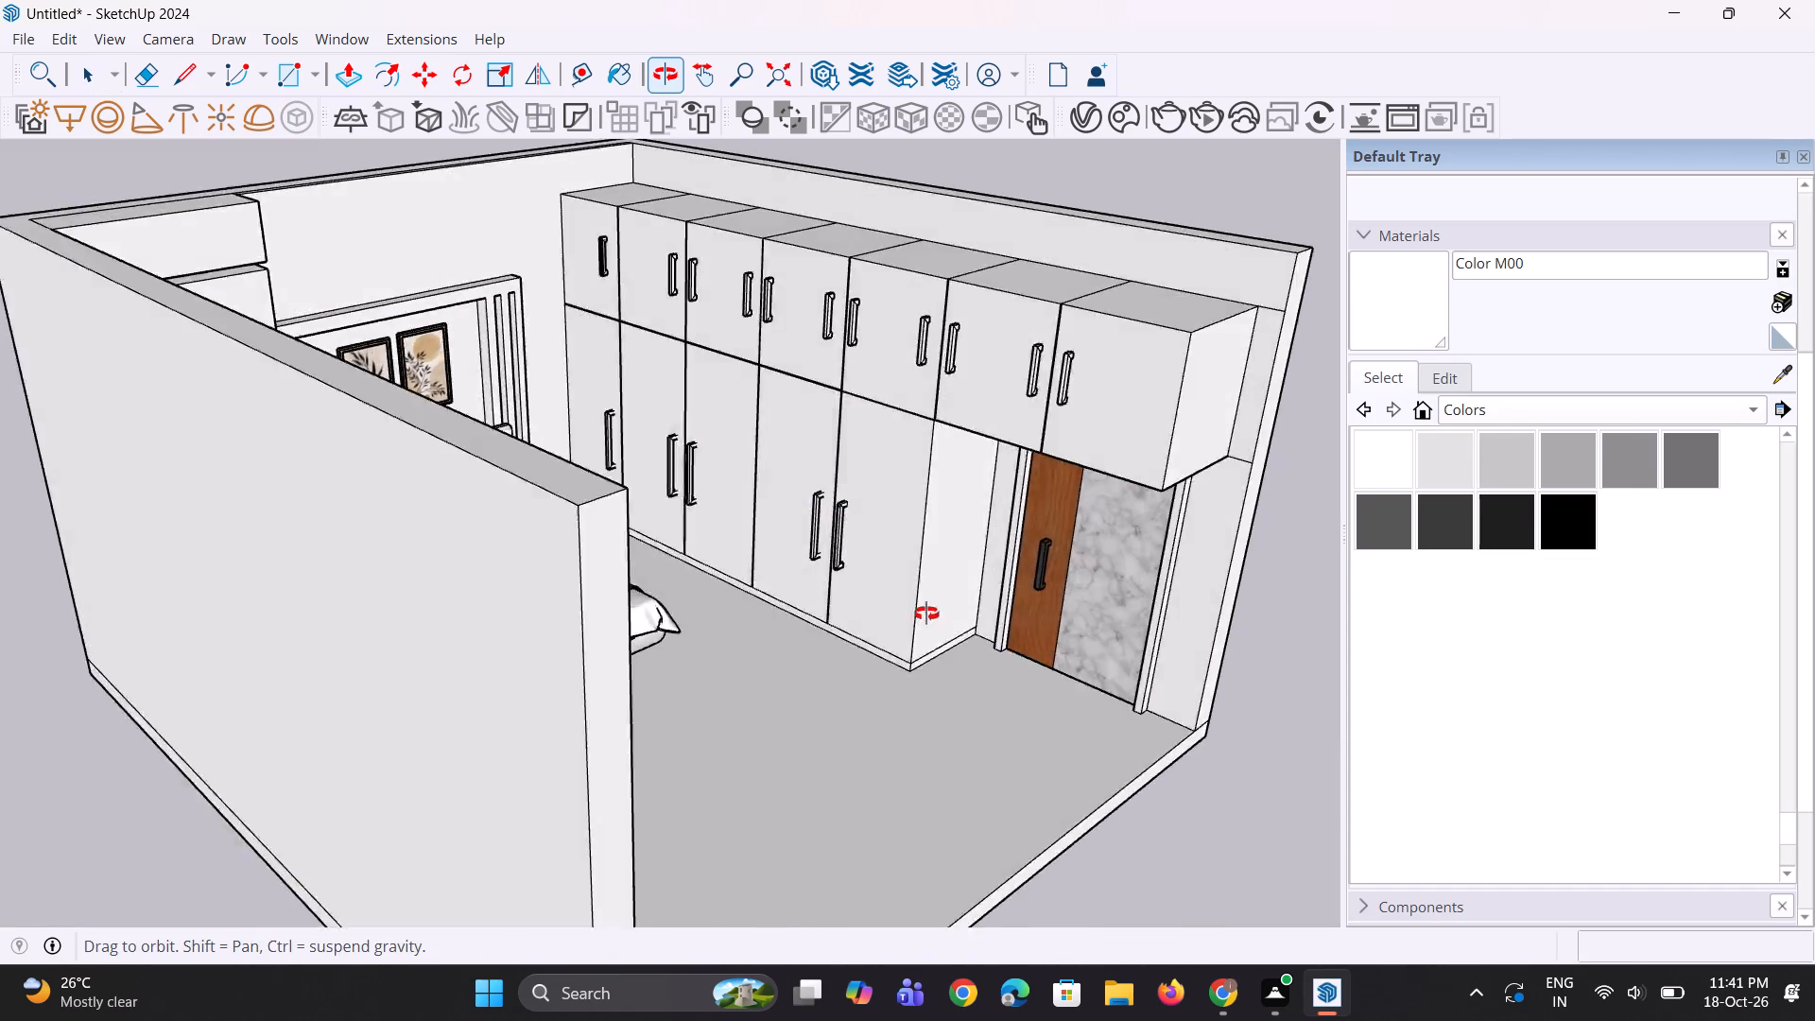
middle_click_drag(926, 614, 508, 588)
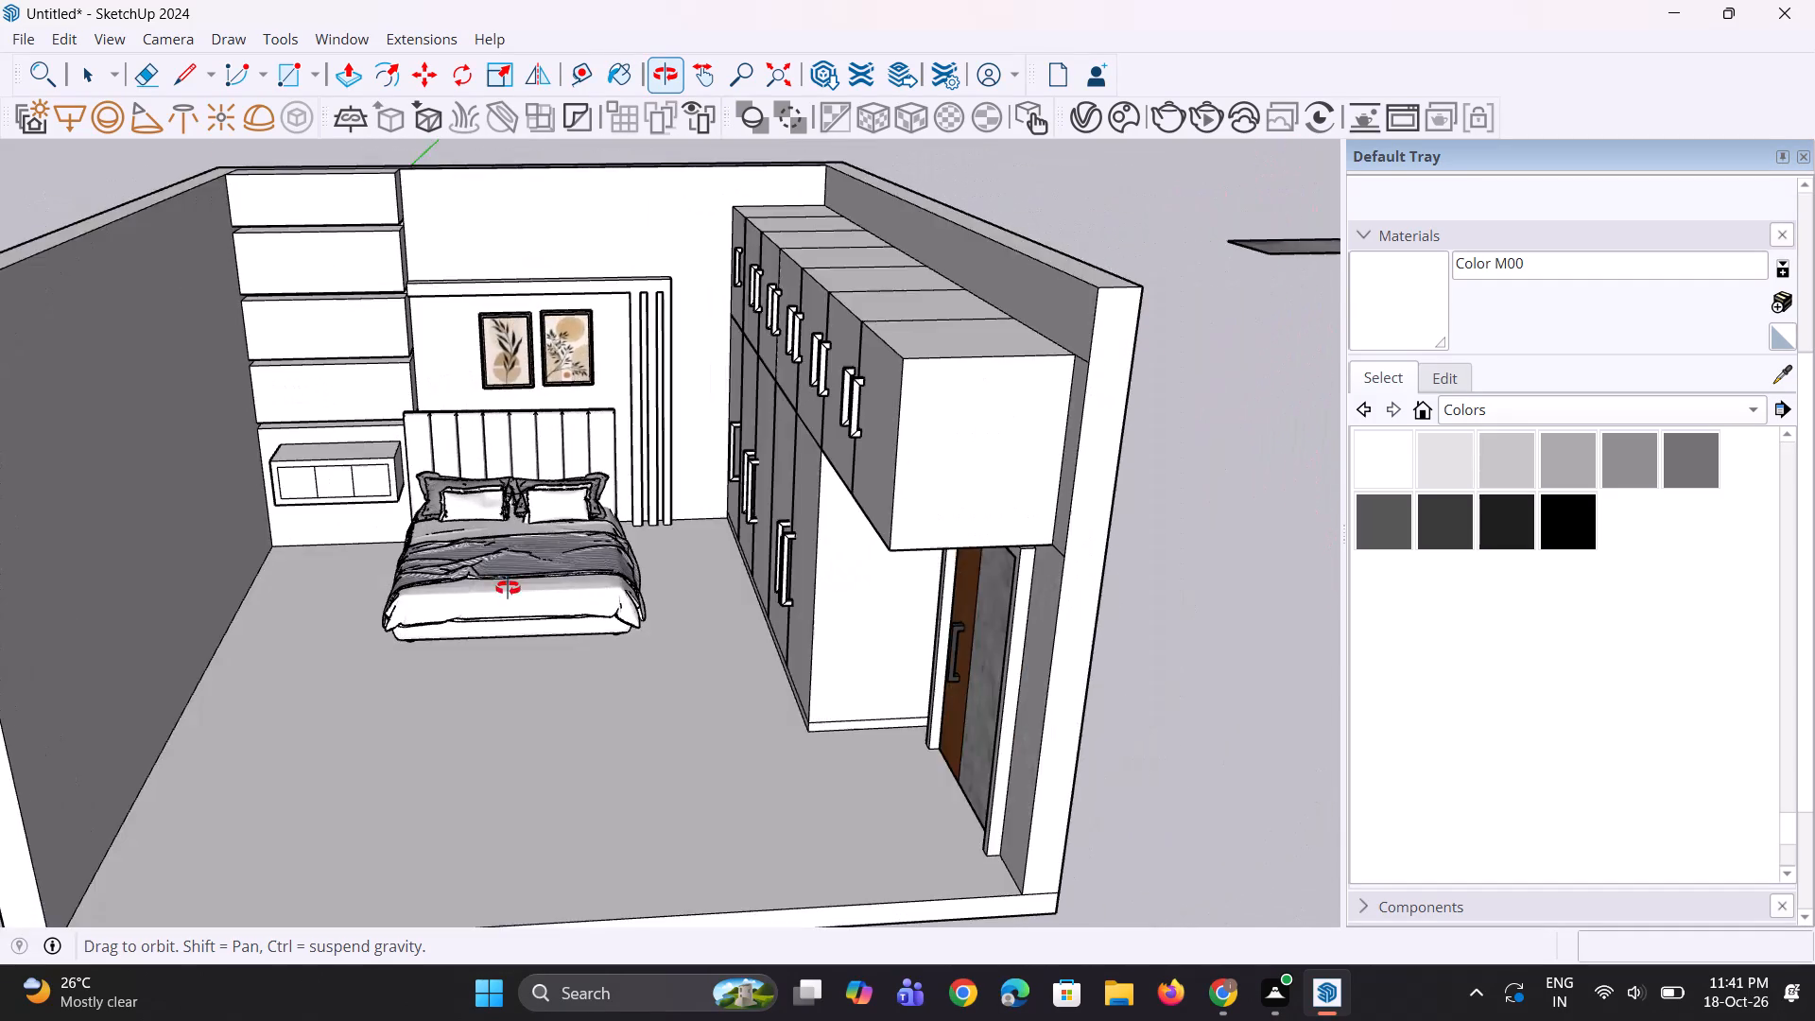
middle_click_drag(508, 588, 536, 567)
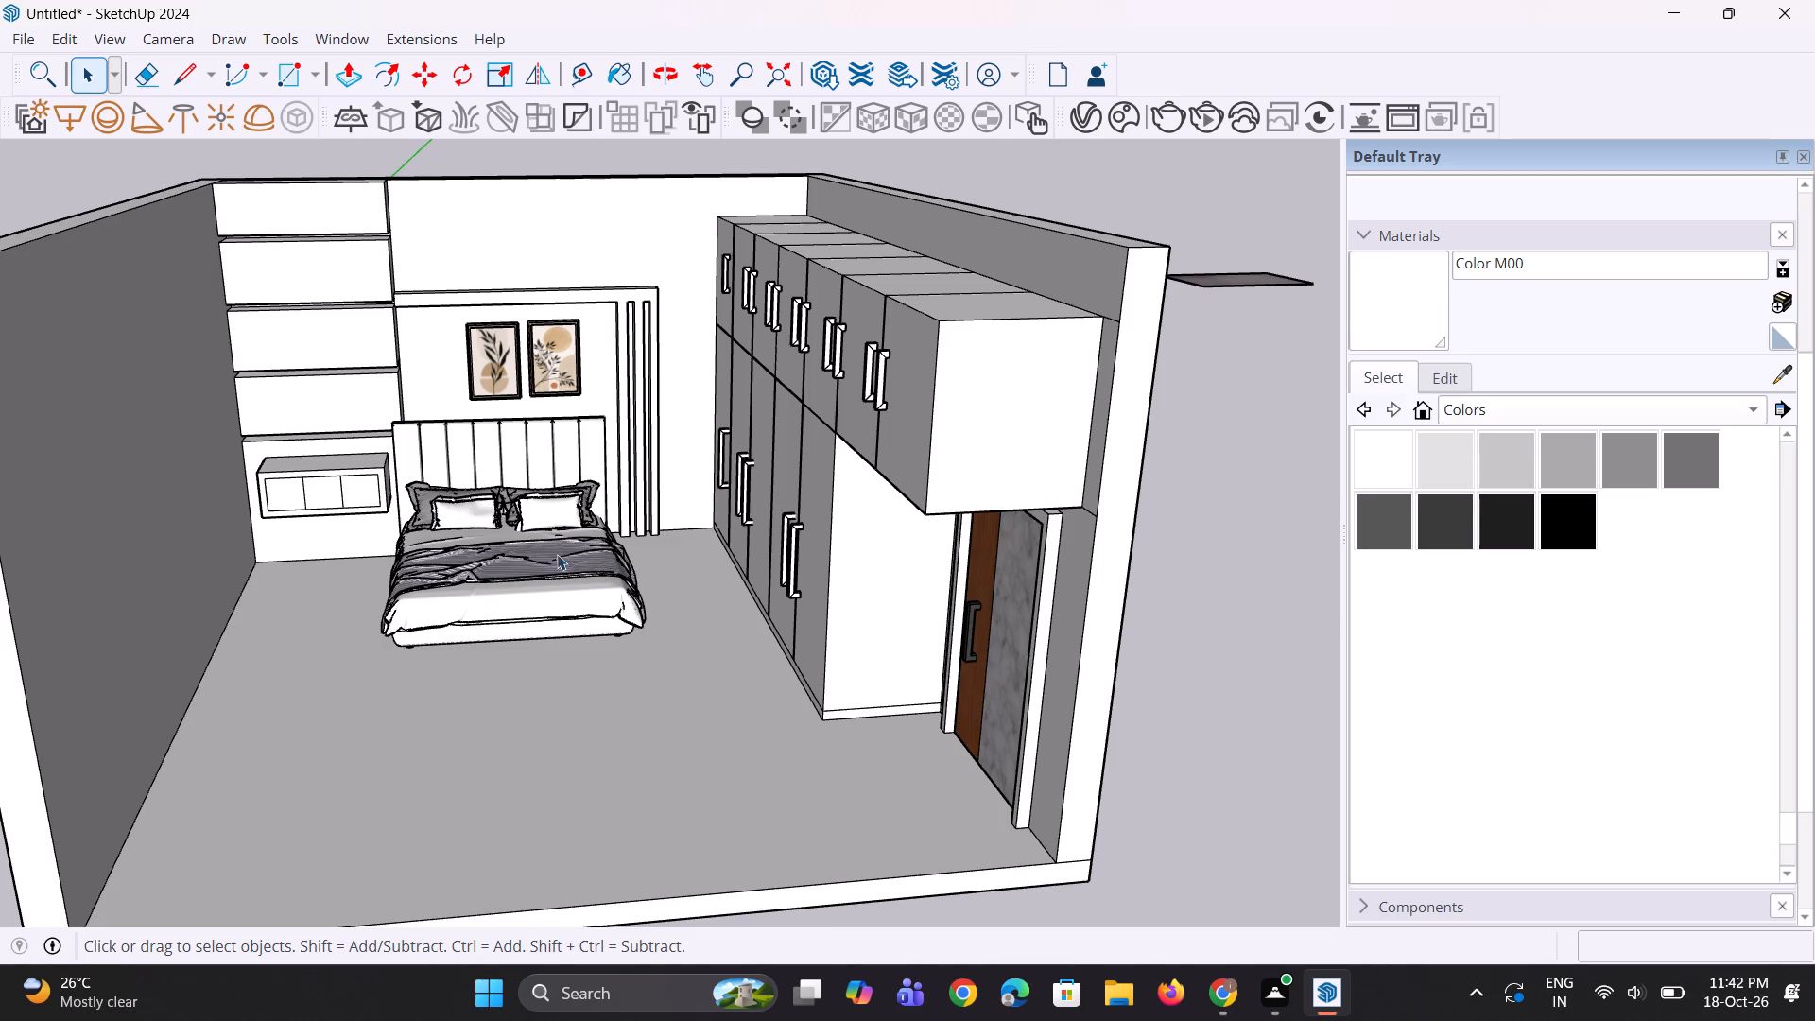
left_click(1487, 416)
left_click(1469, 656)
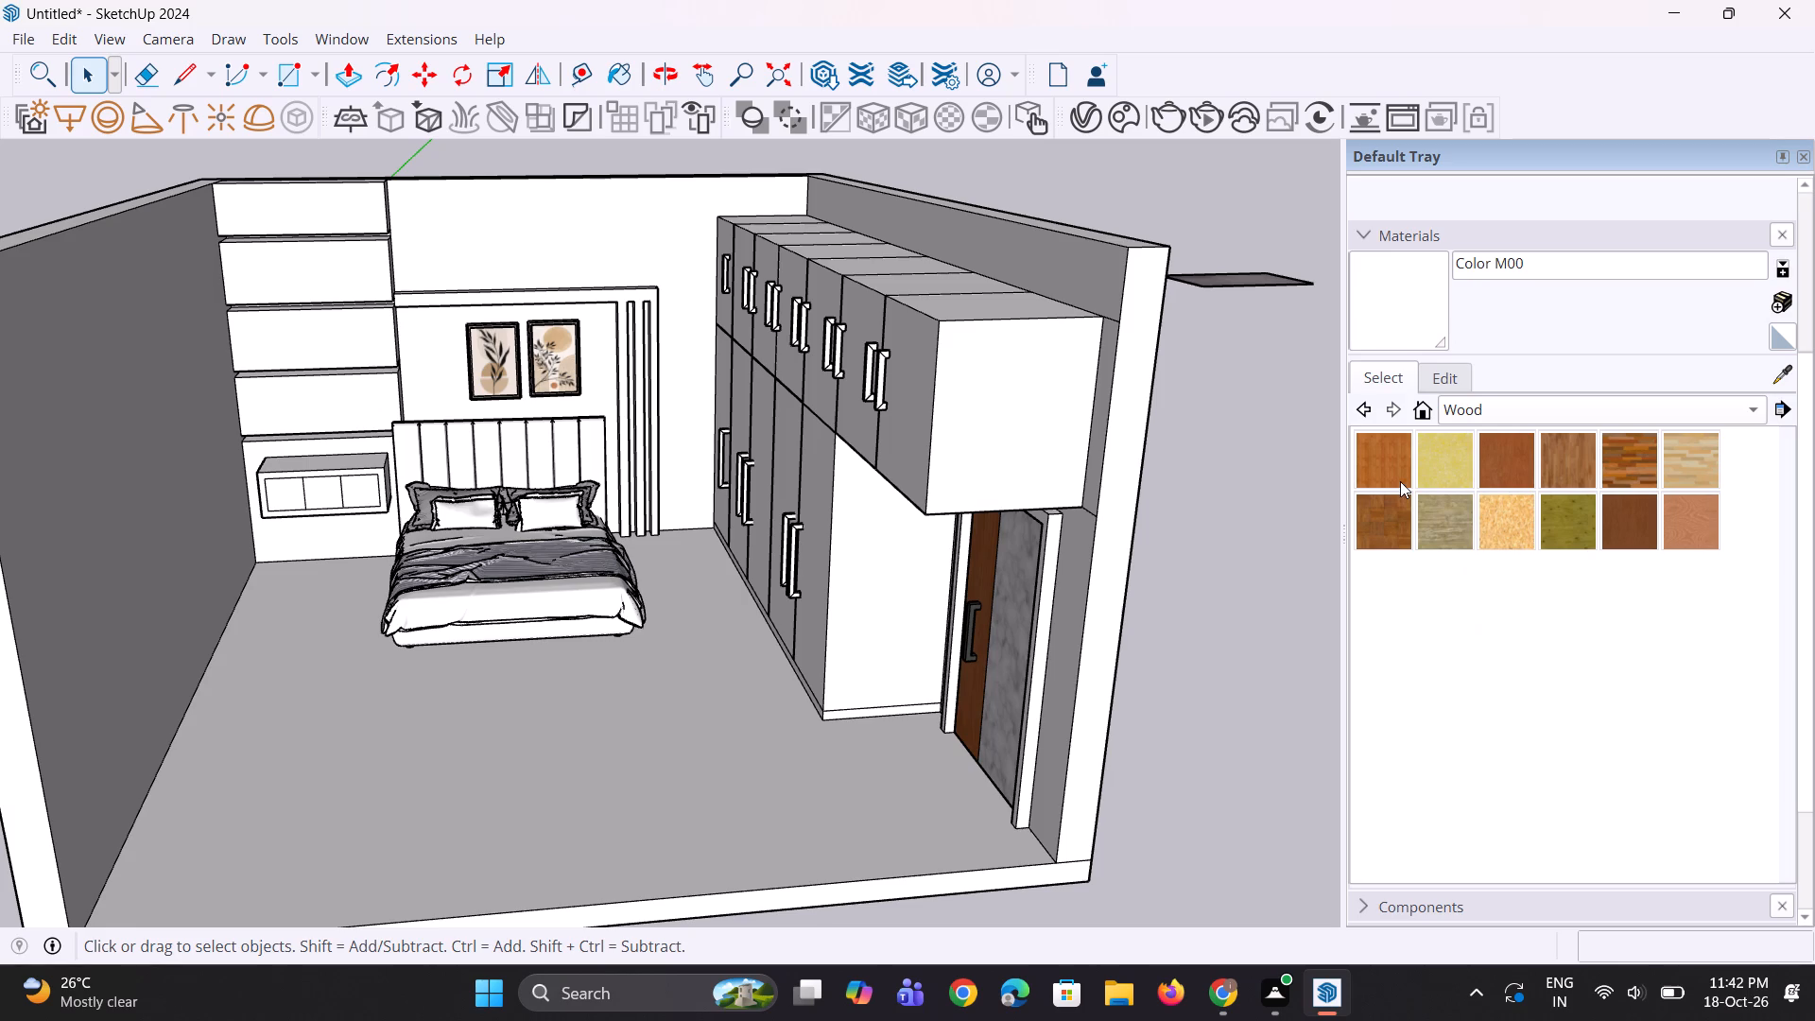
left_click(1510, 471)
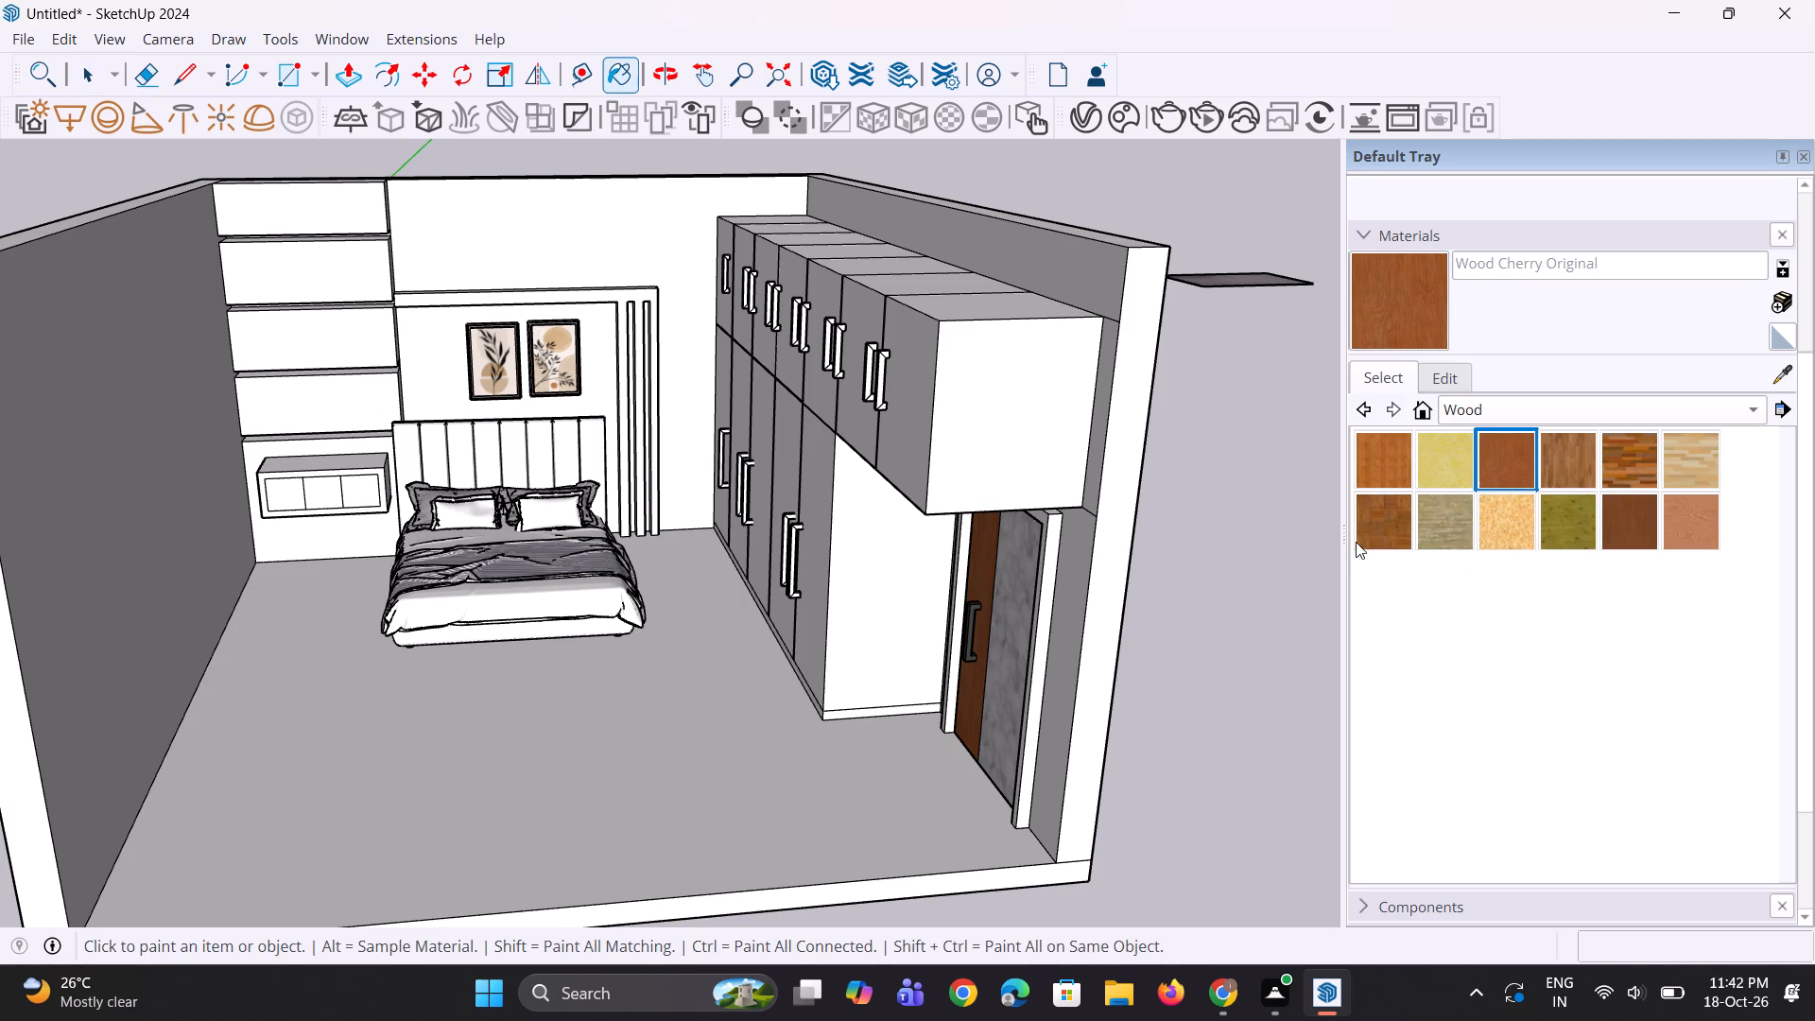
scroll(890, 615, "up", 1)
left_click(890, 615)
Paint all seven upper wardrobe door fronts with Wood Cherry Original.
scroll(896, 453, "up", 1)
middle_click_drag(939, 461, 1096, 481)
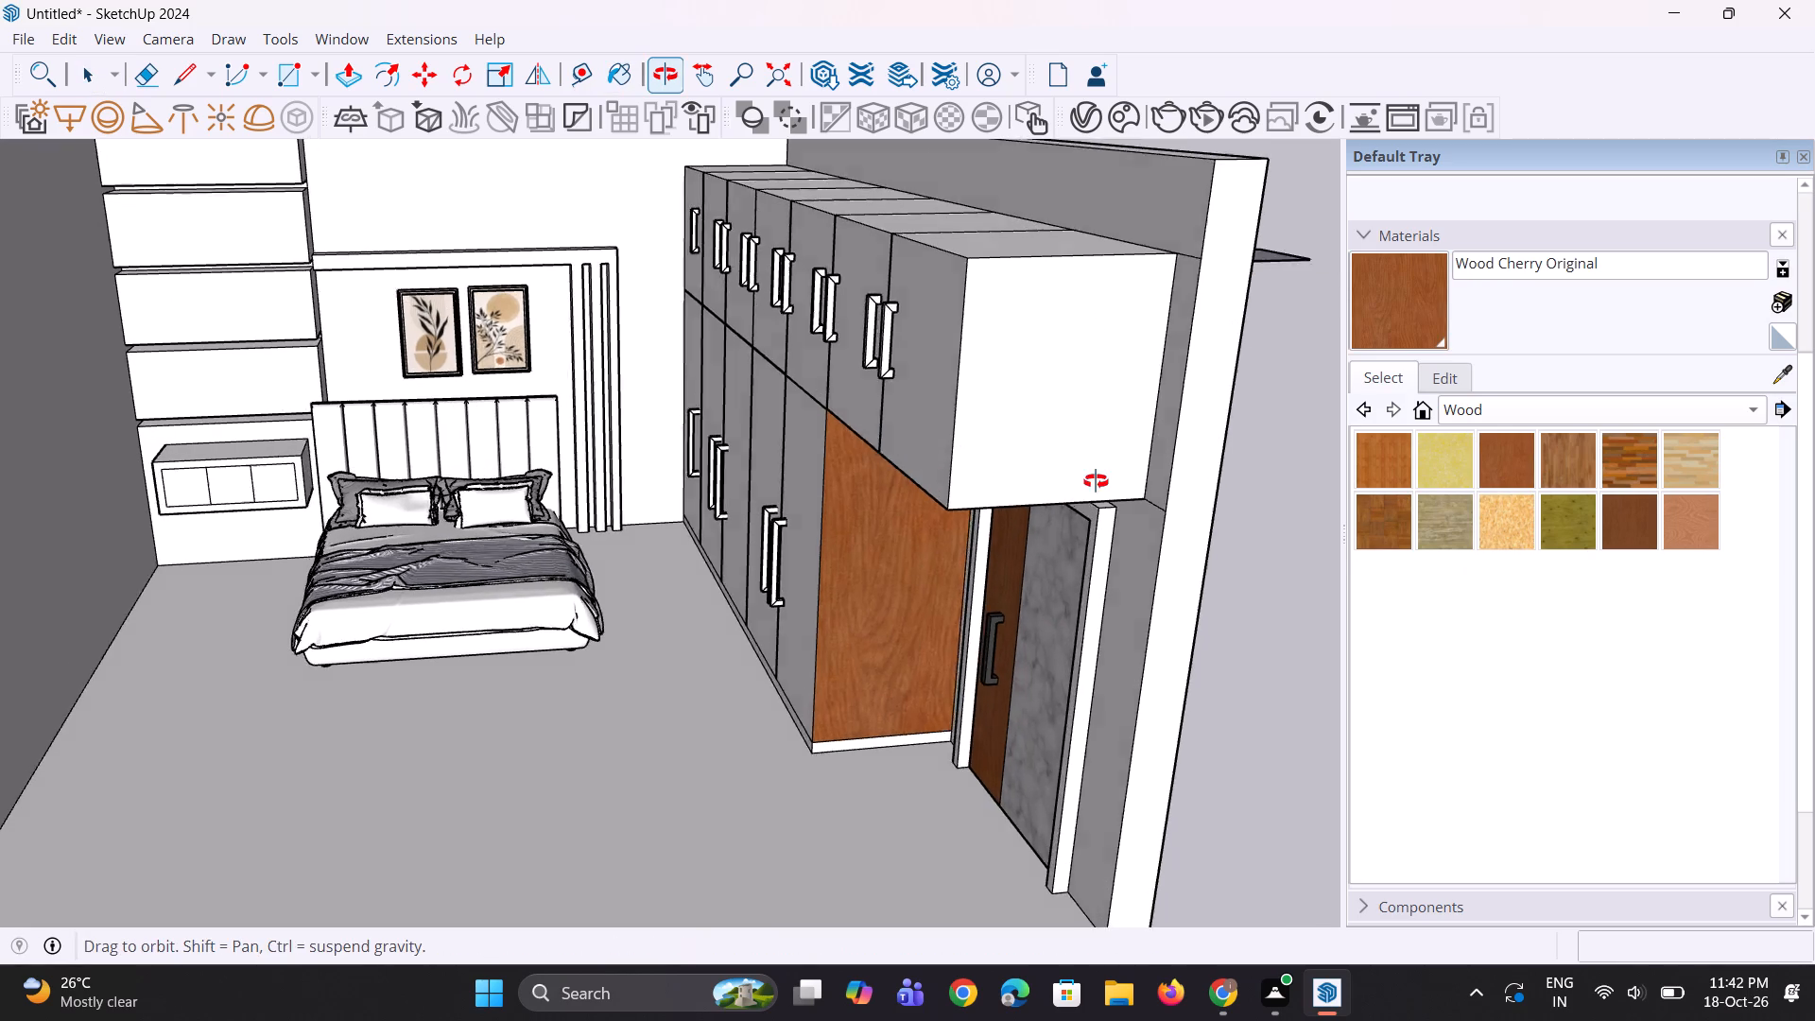
middle_click_drag(1096, 481, 1105, 481)
left_click(1049, 410)
left_click(956, 397)
left_click(858, 350)
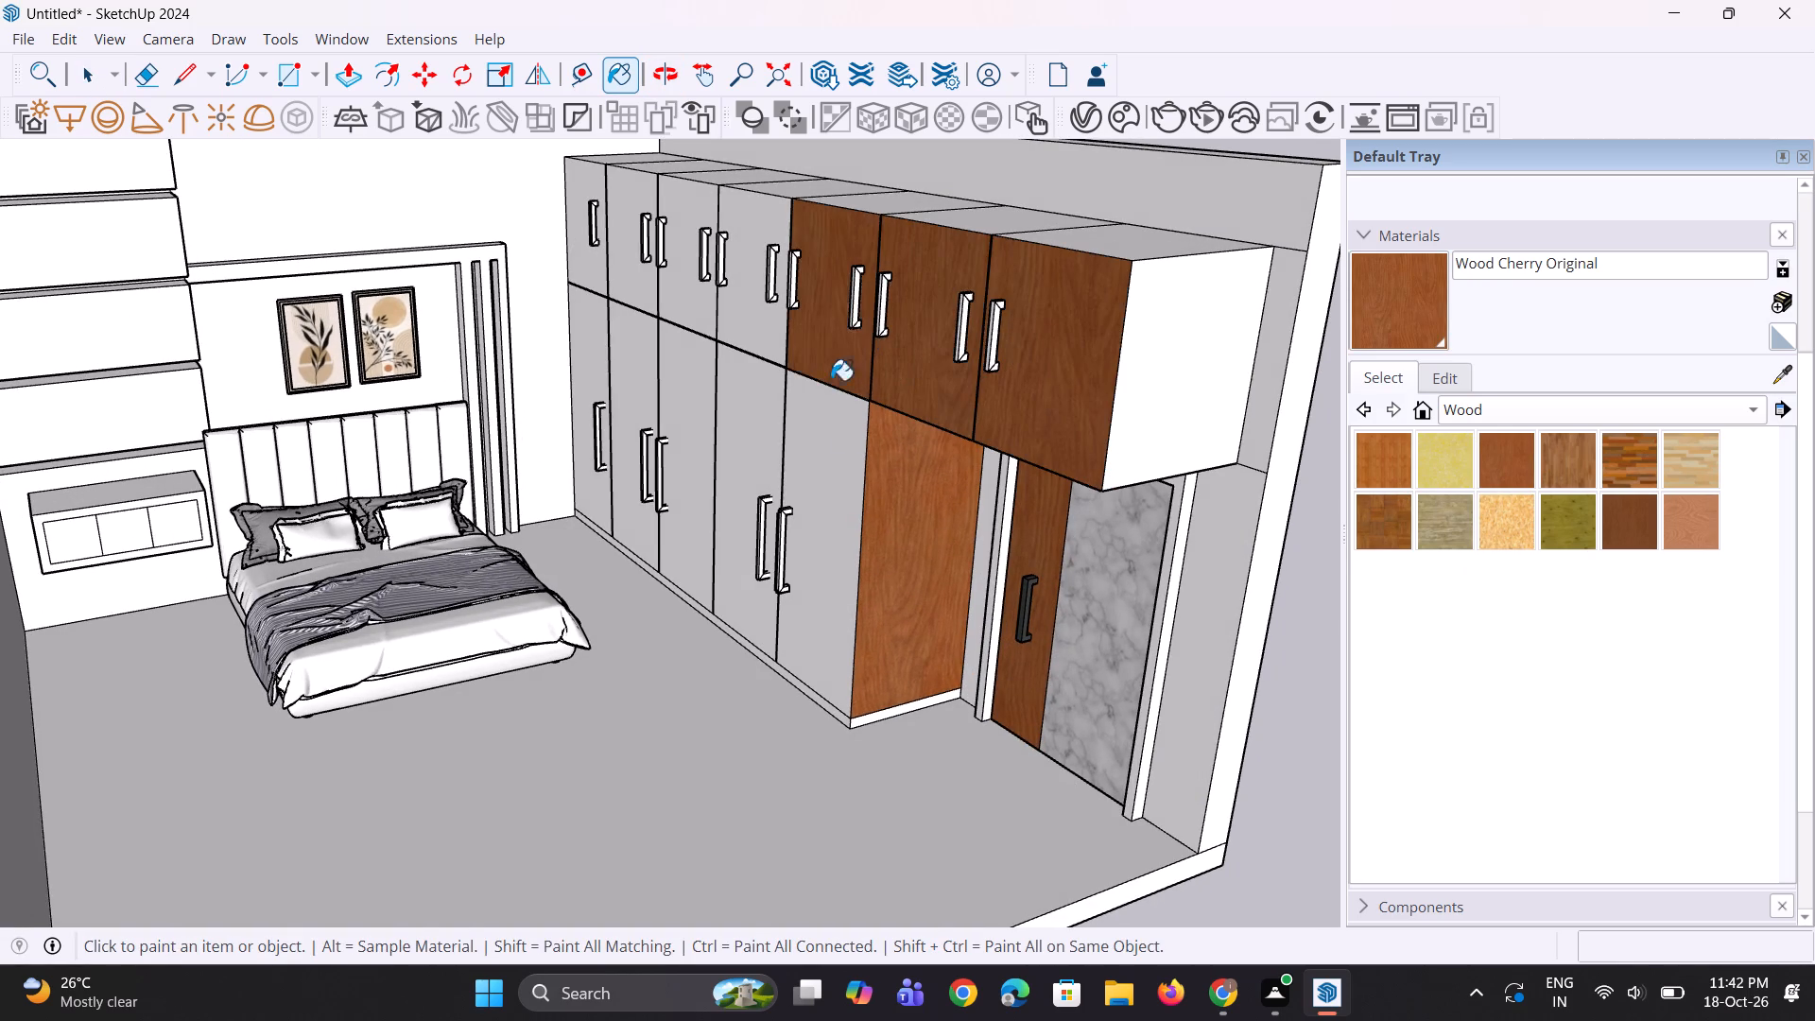
scroll(959, 483, "down", 4)
scroll(827, 338, "up", 4)
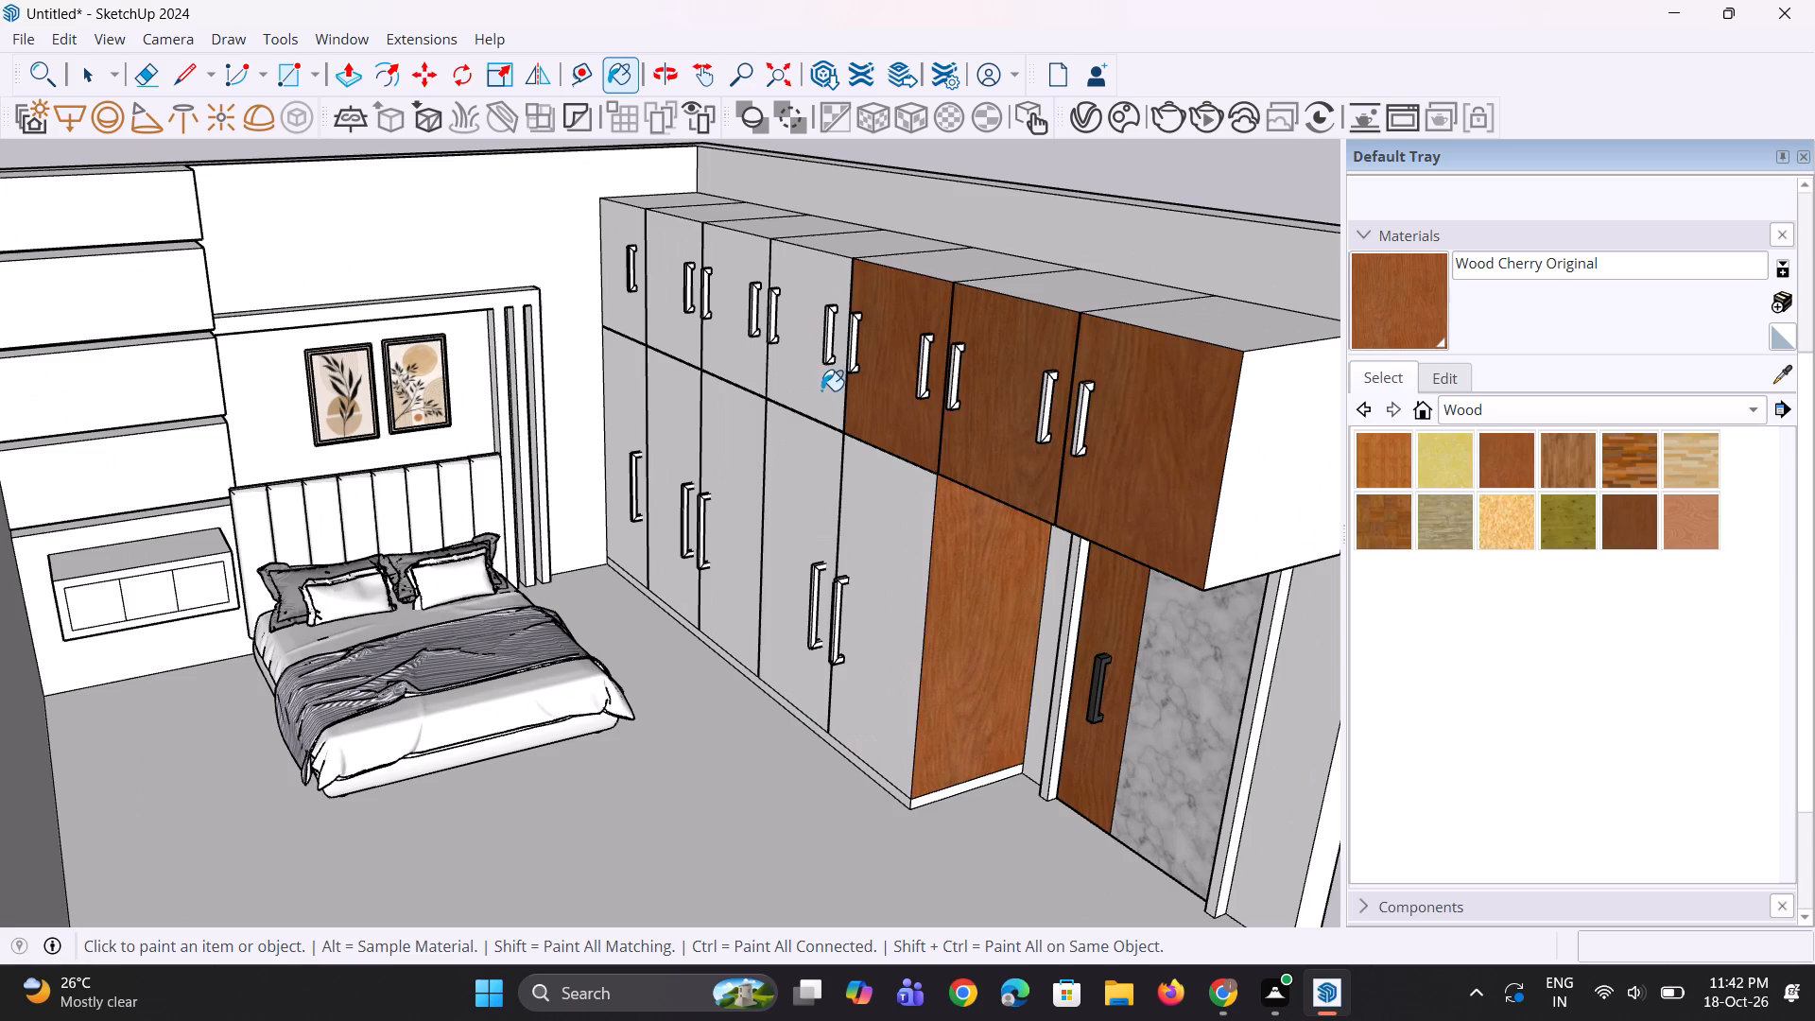
left_click(821, 390)
left_click(752, 355)
left_click(687, 344)
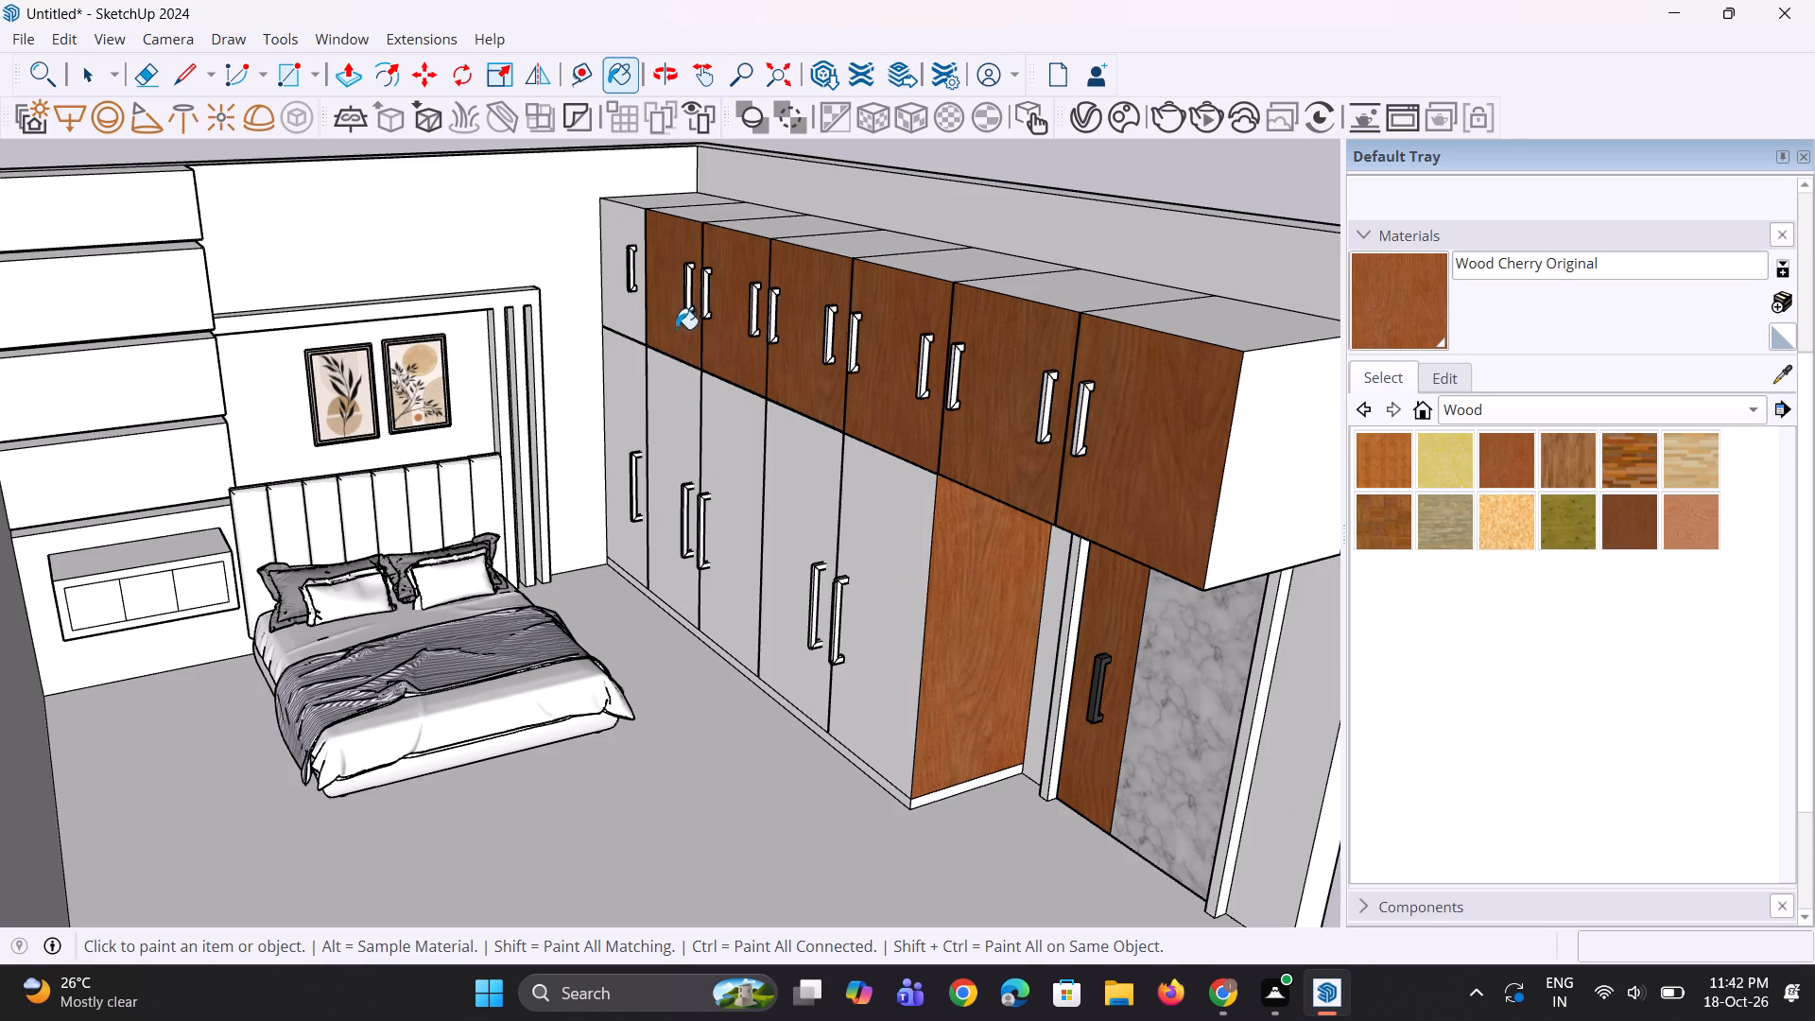
left_click(631, 303)
Paint the end face of the wardrobe plinth, below the cherry end panel, with Wood Cherry Original.
scroll(700, 389, "down", 4)
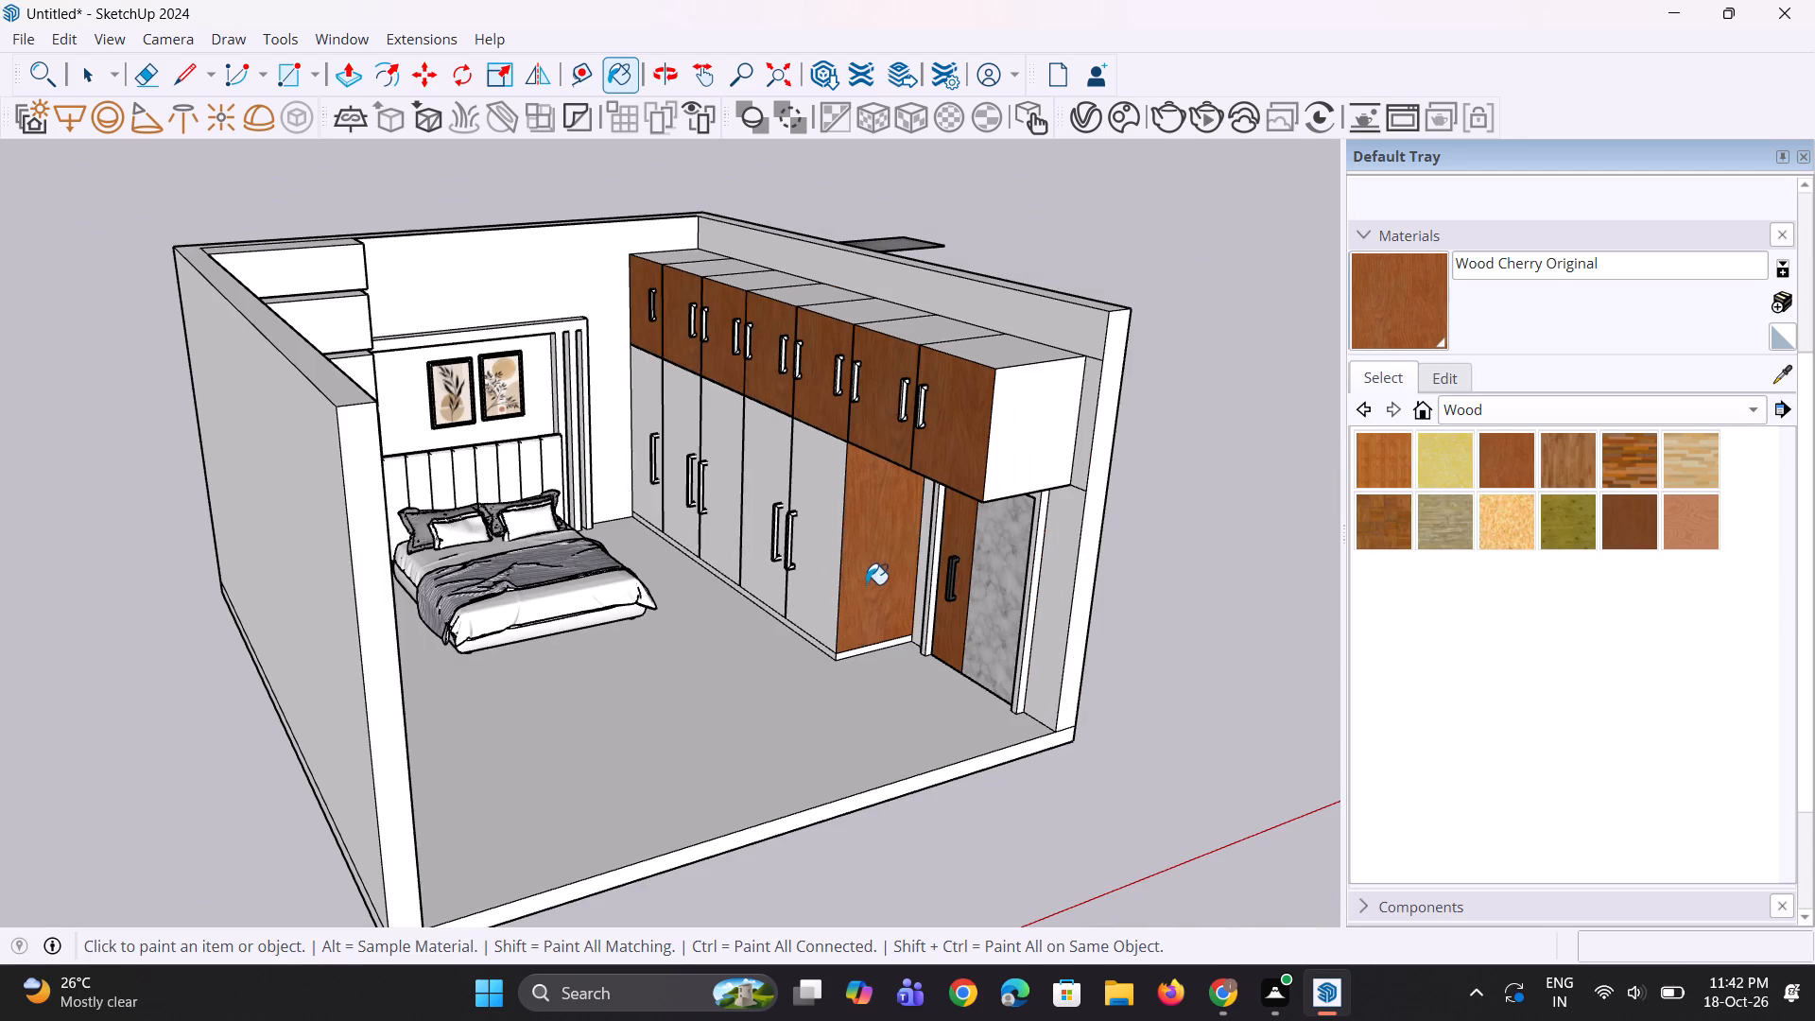
scroll(874, 599, "up", 4)
scroll(890, 688, "up", 7)
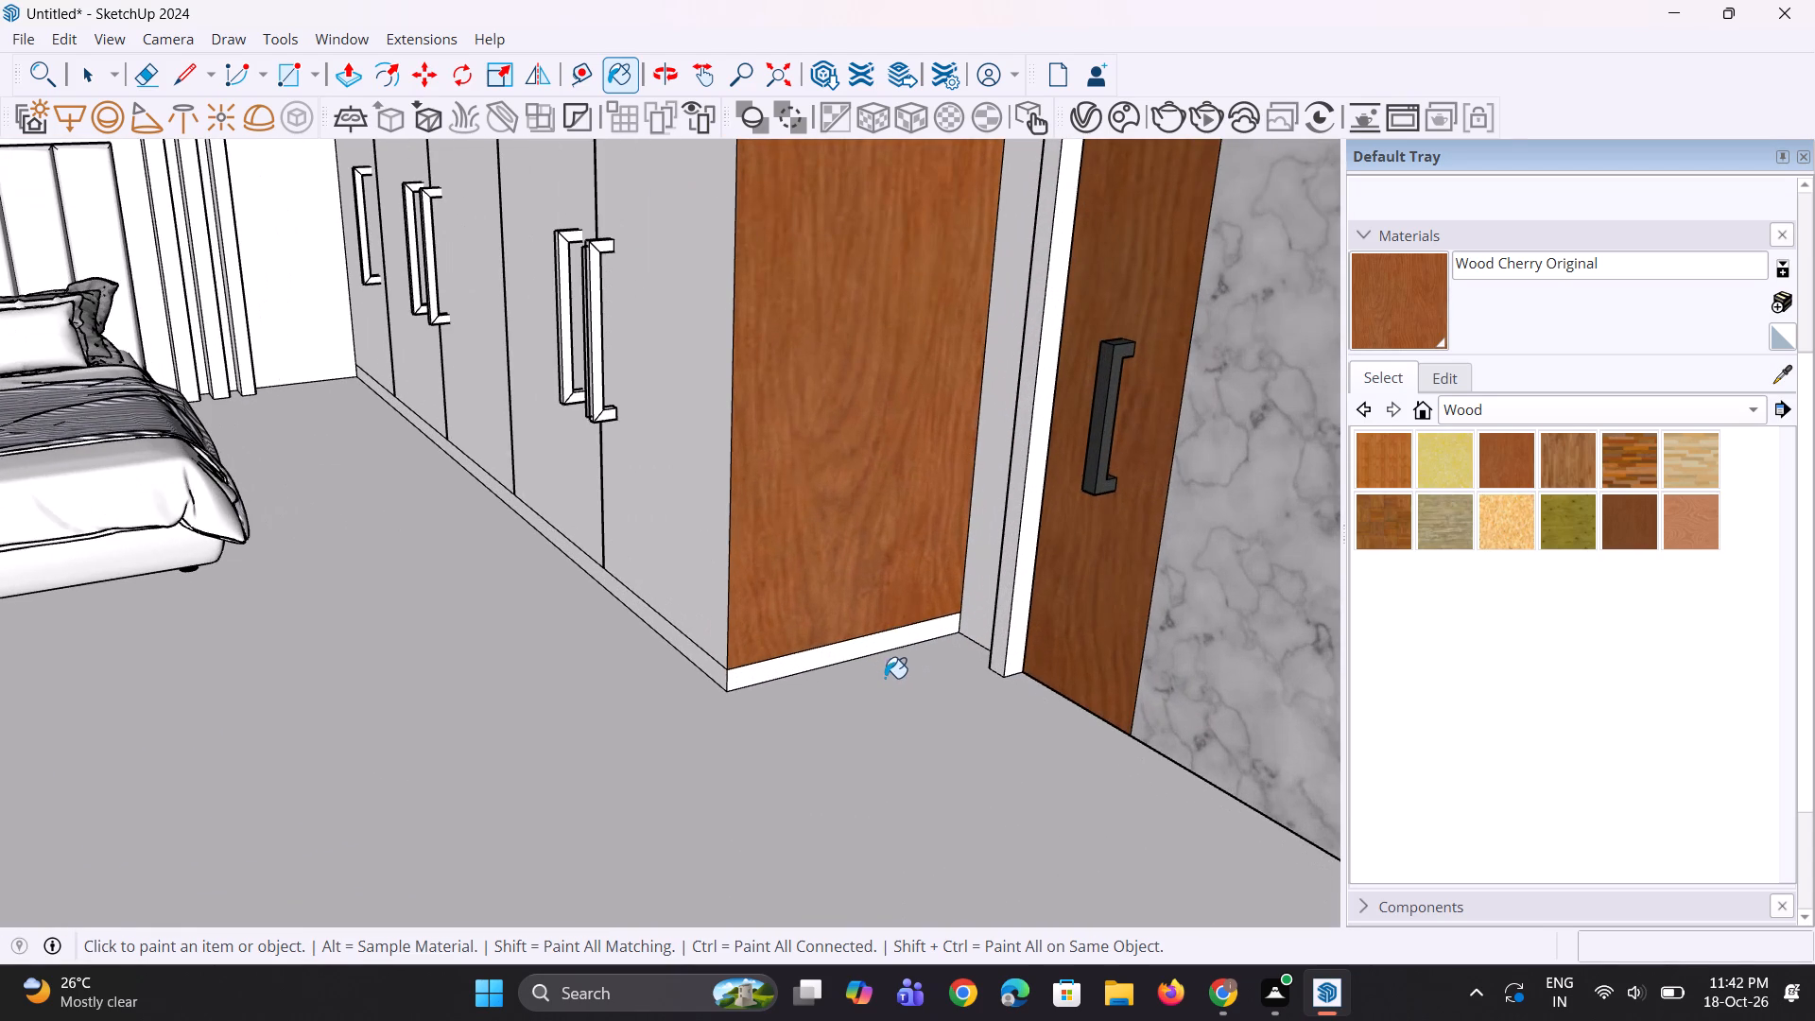
left_click(875, 651)
Push the long front face of the wardrobe plinth inward about 5/16".
key("p")
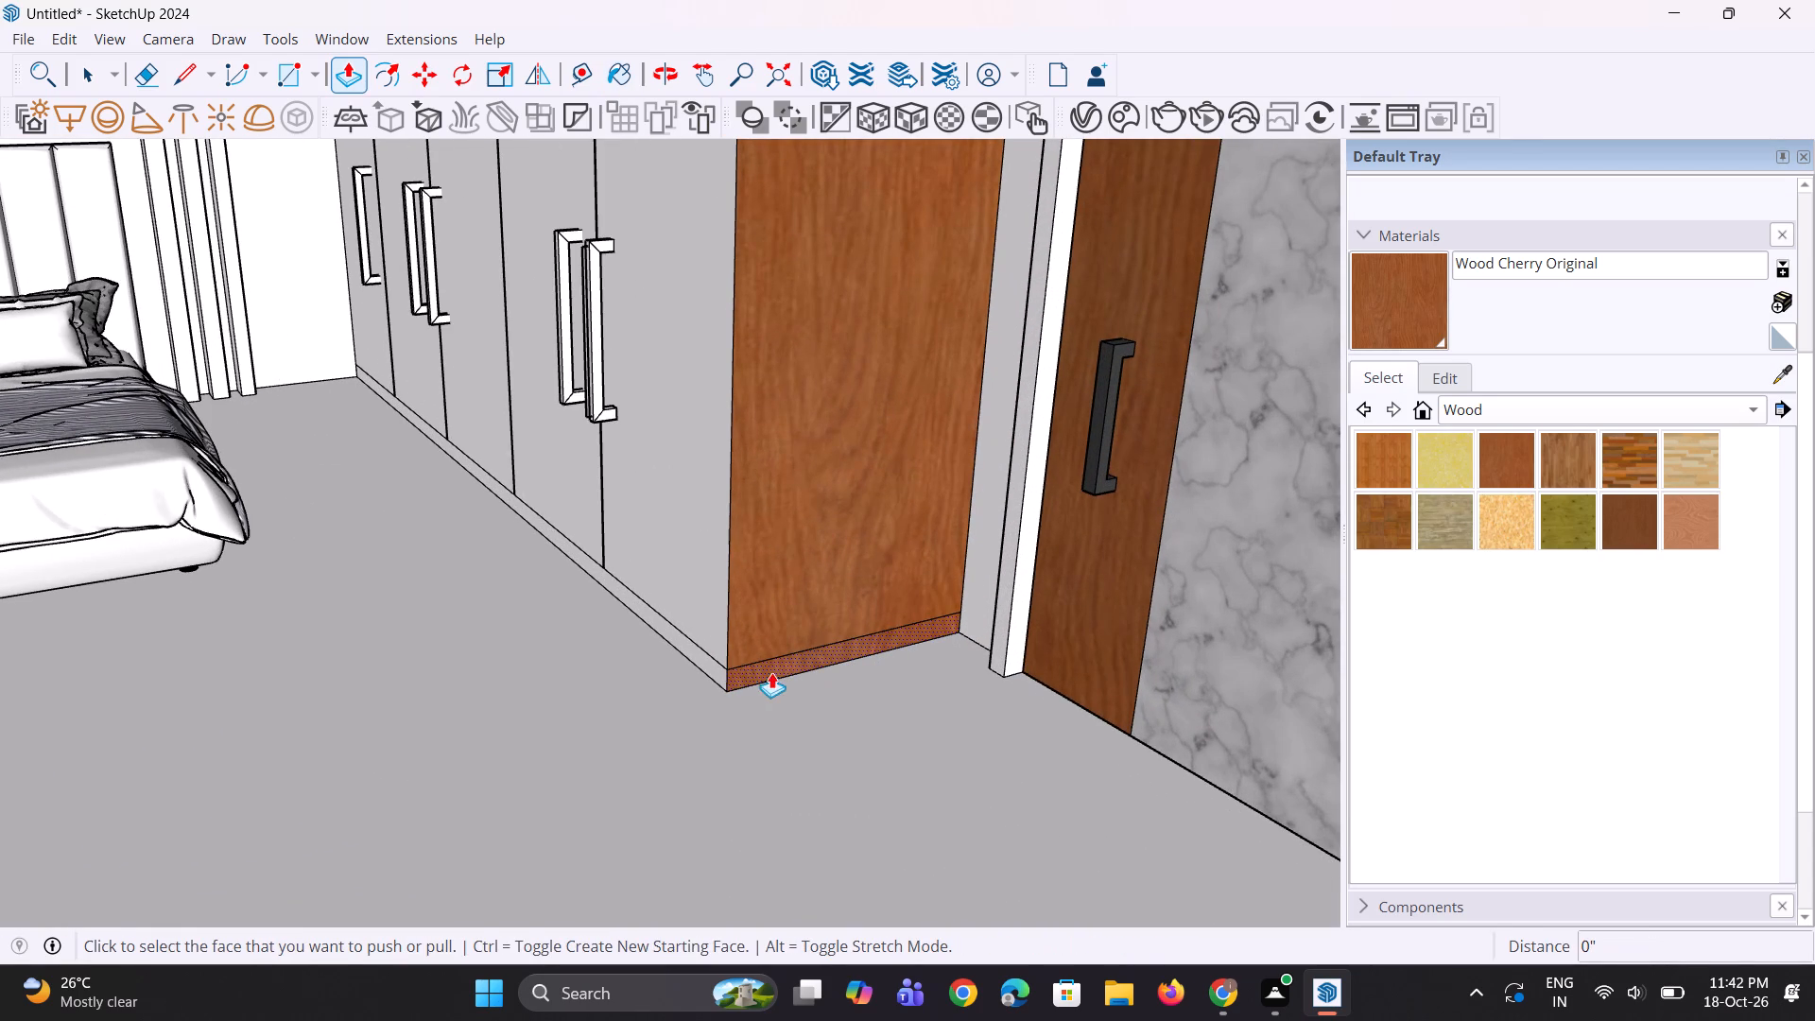
left_click(705, 662)
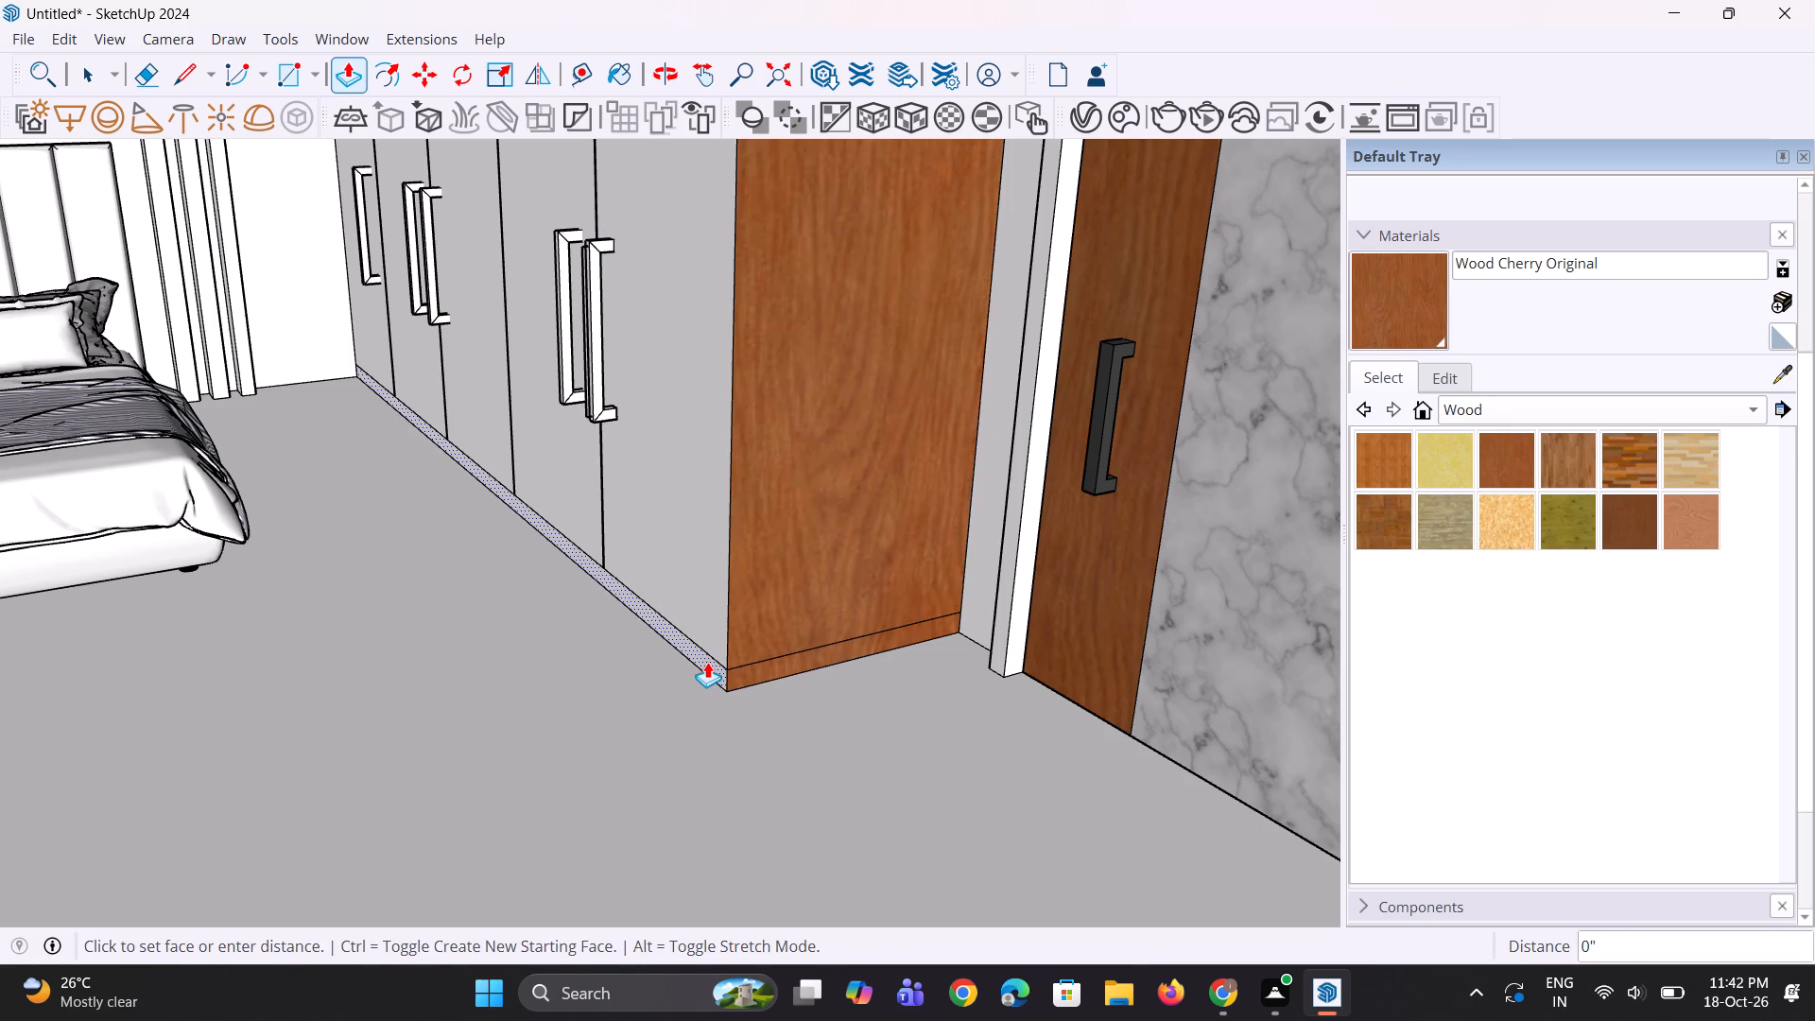
left_click(718, 659)
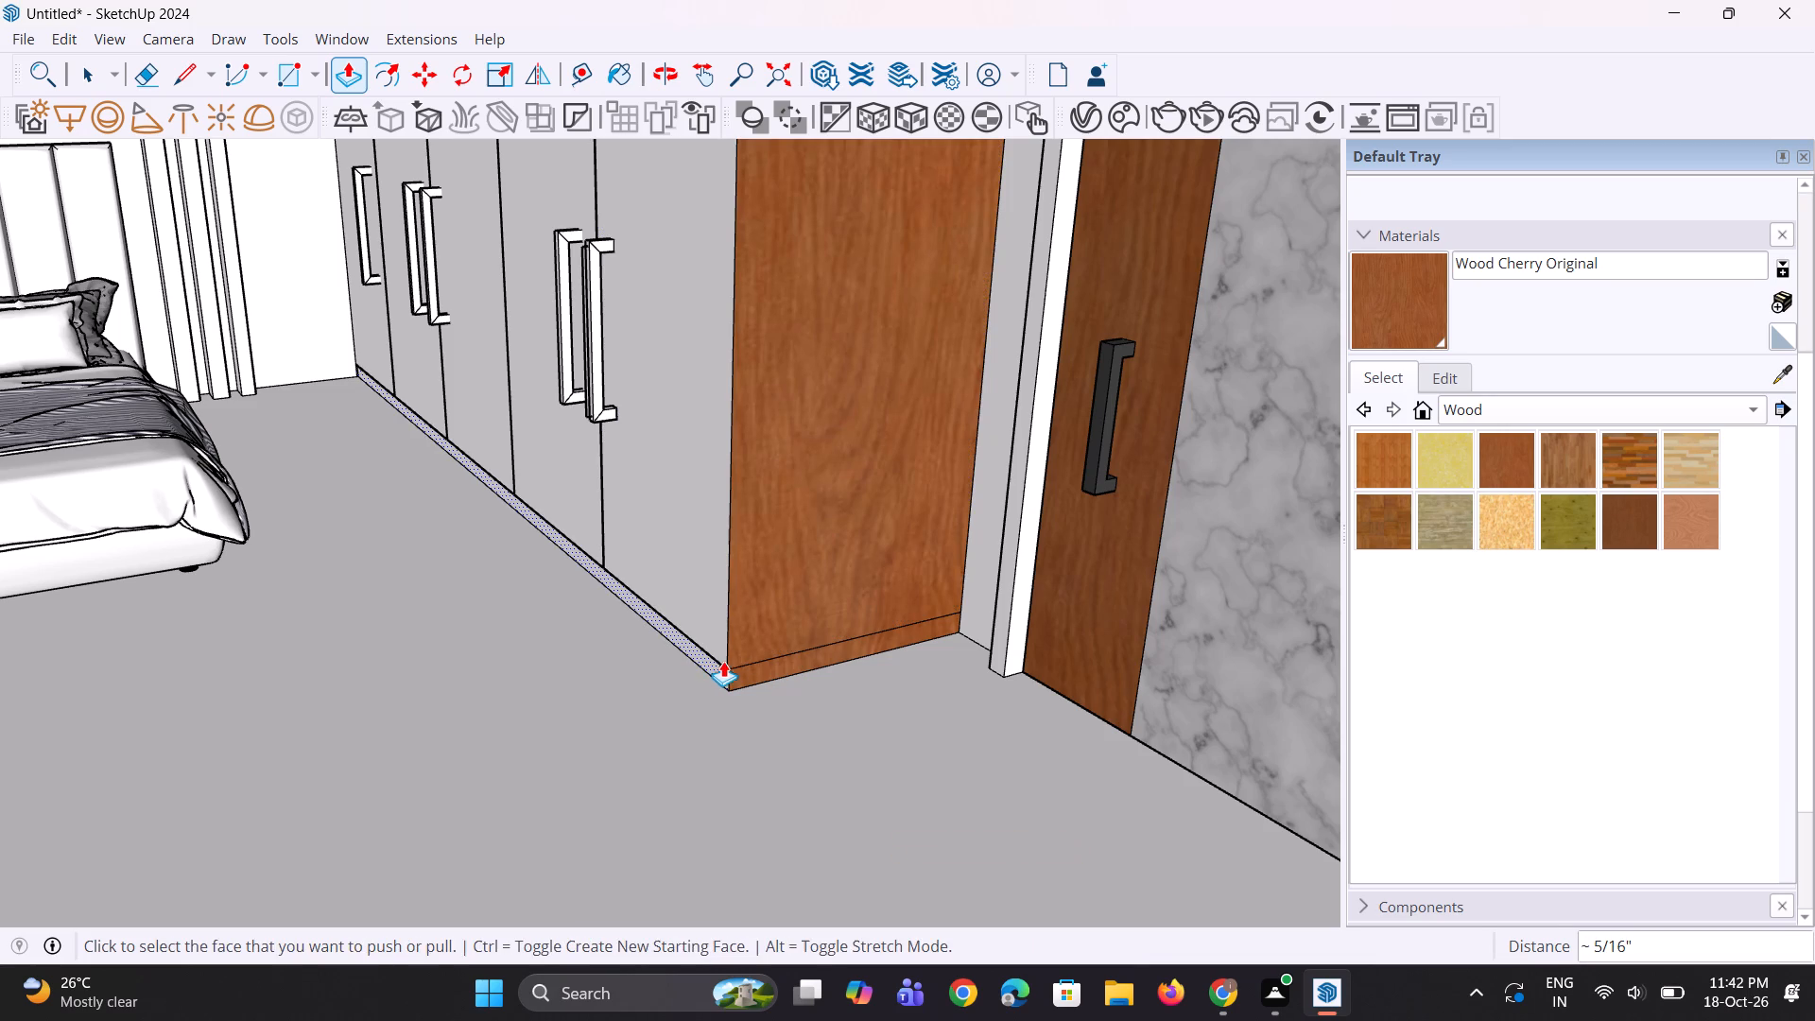
Push the long front face of the wardrobe plinth inward again, by about 3/8".
middle_click_drag(746, 699, 721, 598)
scroll(674, 553, "up", 1)
left_click(674, 553)
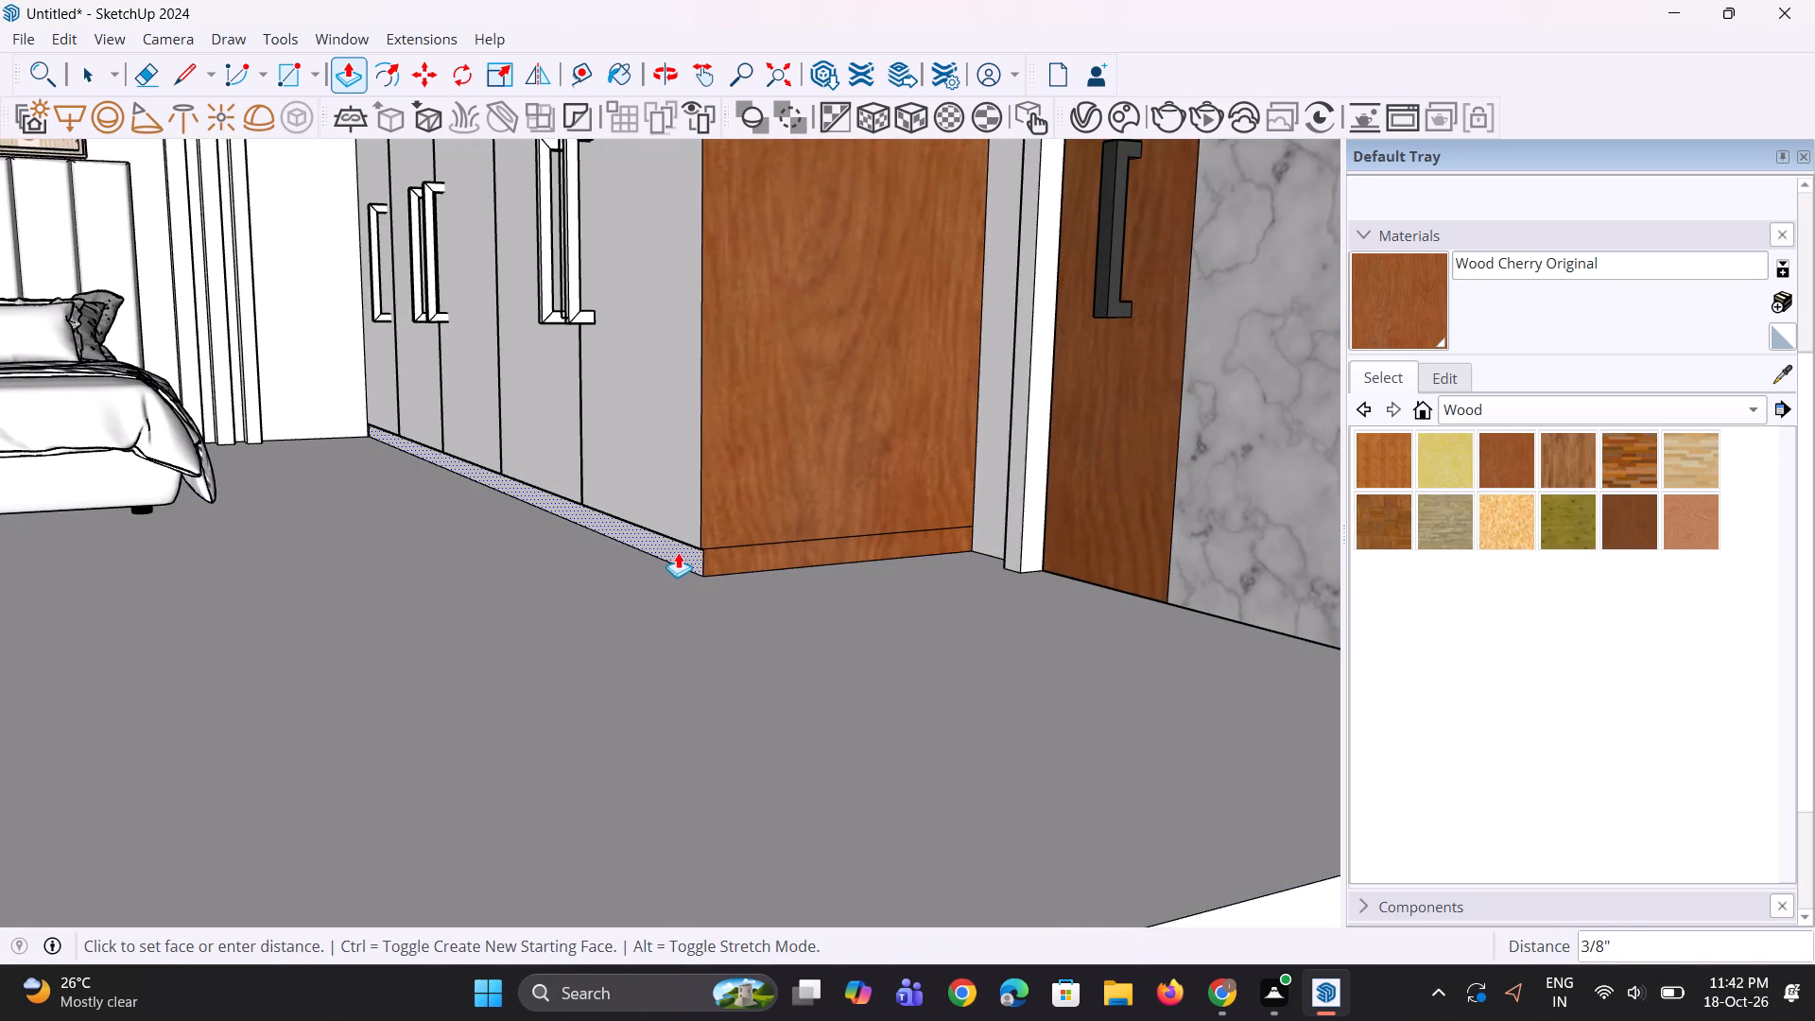
left_click(679, 552)
key("space")
key("space")
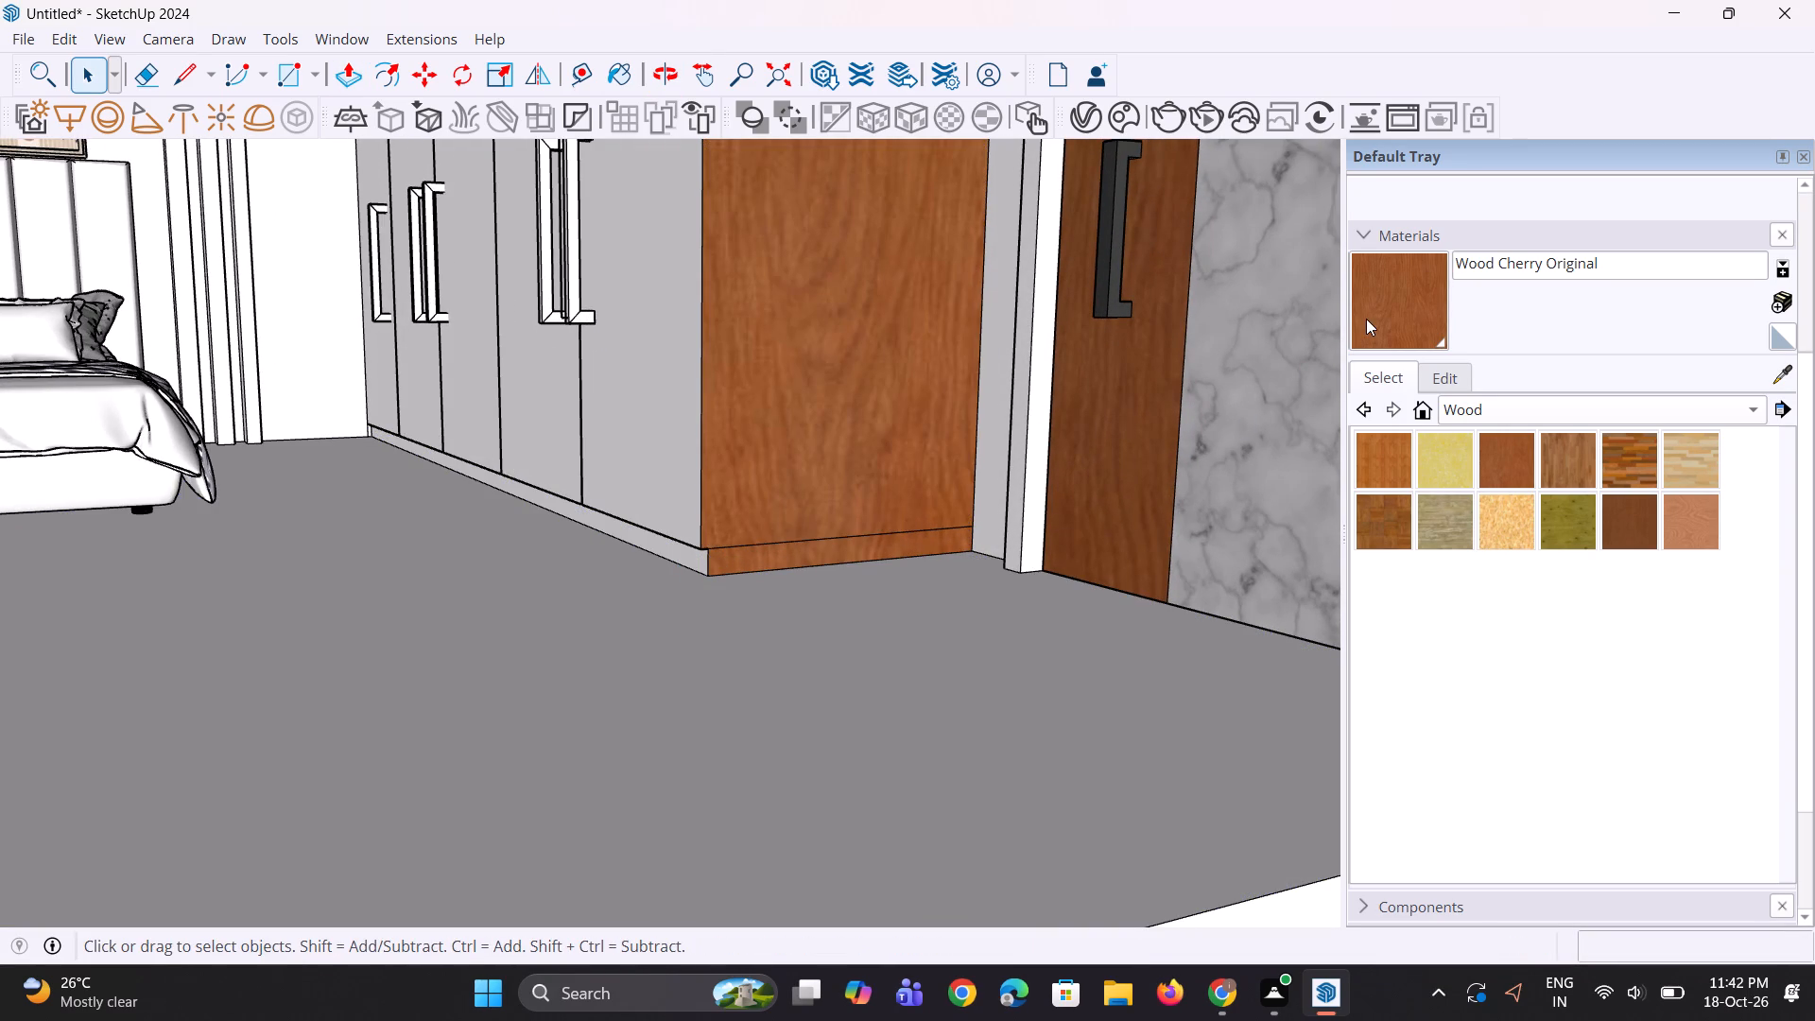
Paint the long front face of the wardrobe plinth with Wood Cherry Original.
left_click(1366, 319)
scroll(717, 539, "up", 1)
left_click(696, 558)
scroll(784, 683, "down", 2)
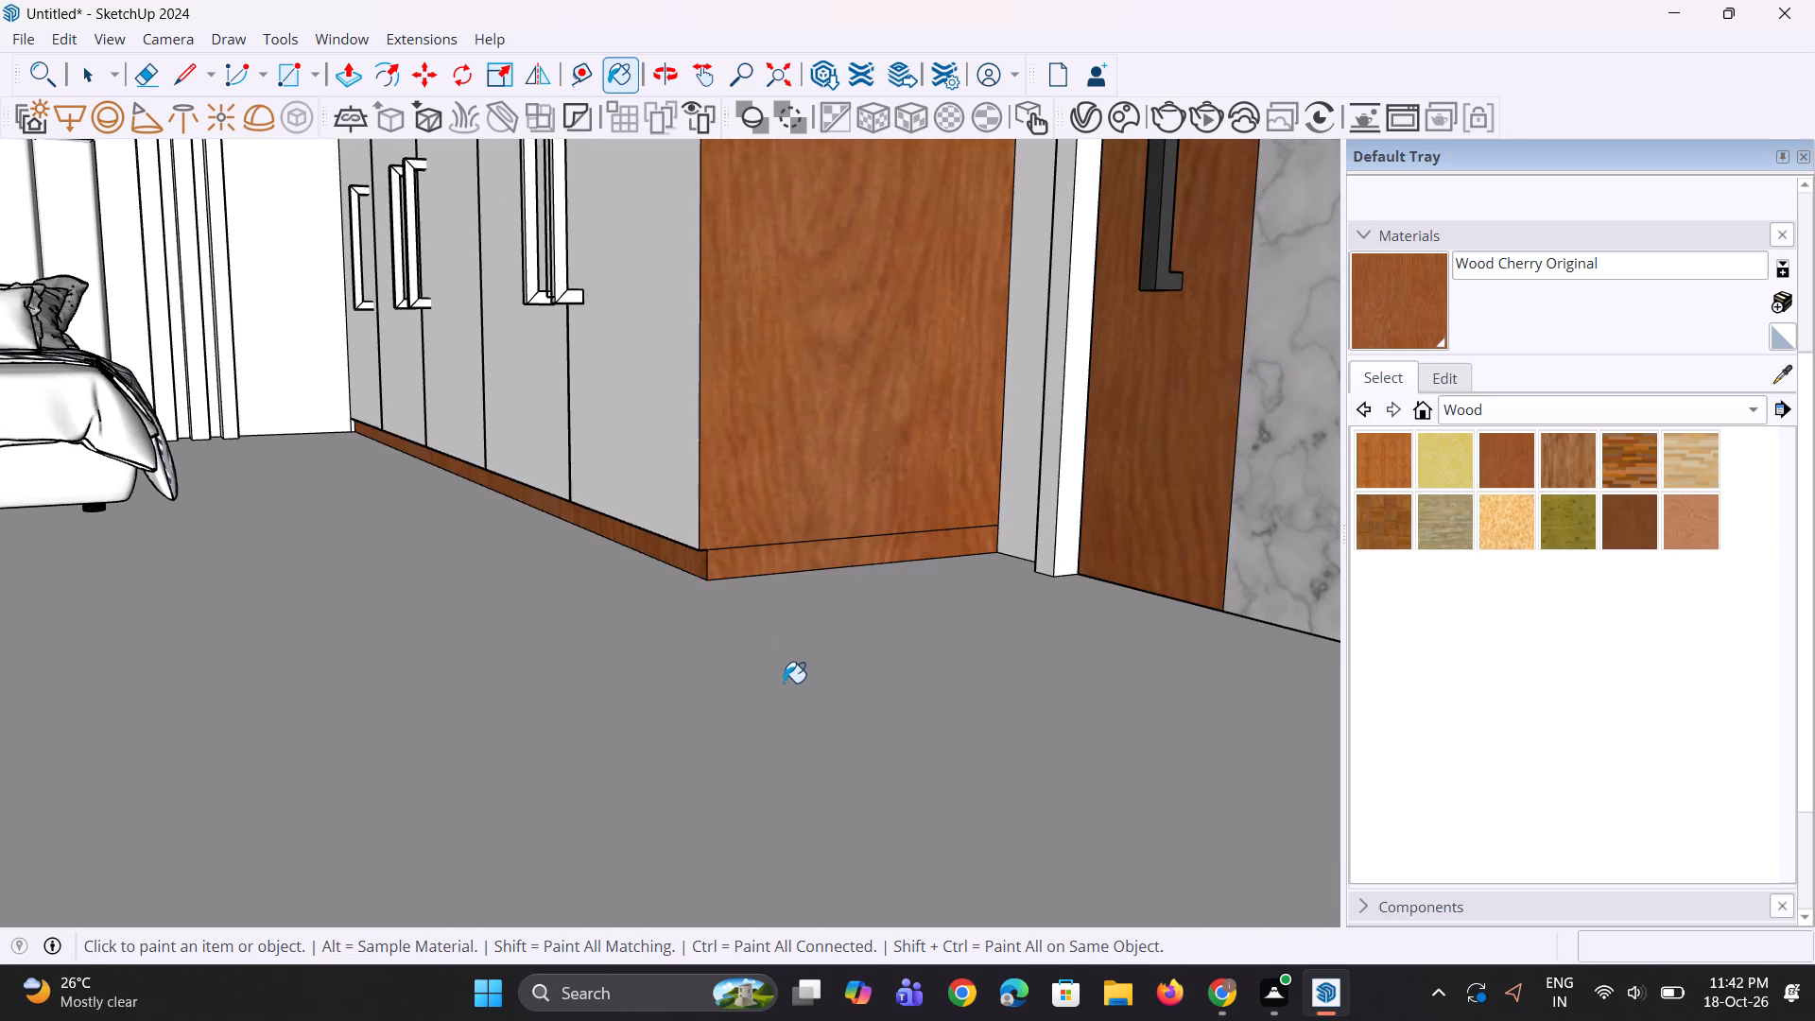
scroll(784, 683, "down", 9)
scroll(682, 642, "down", 8)
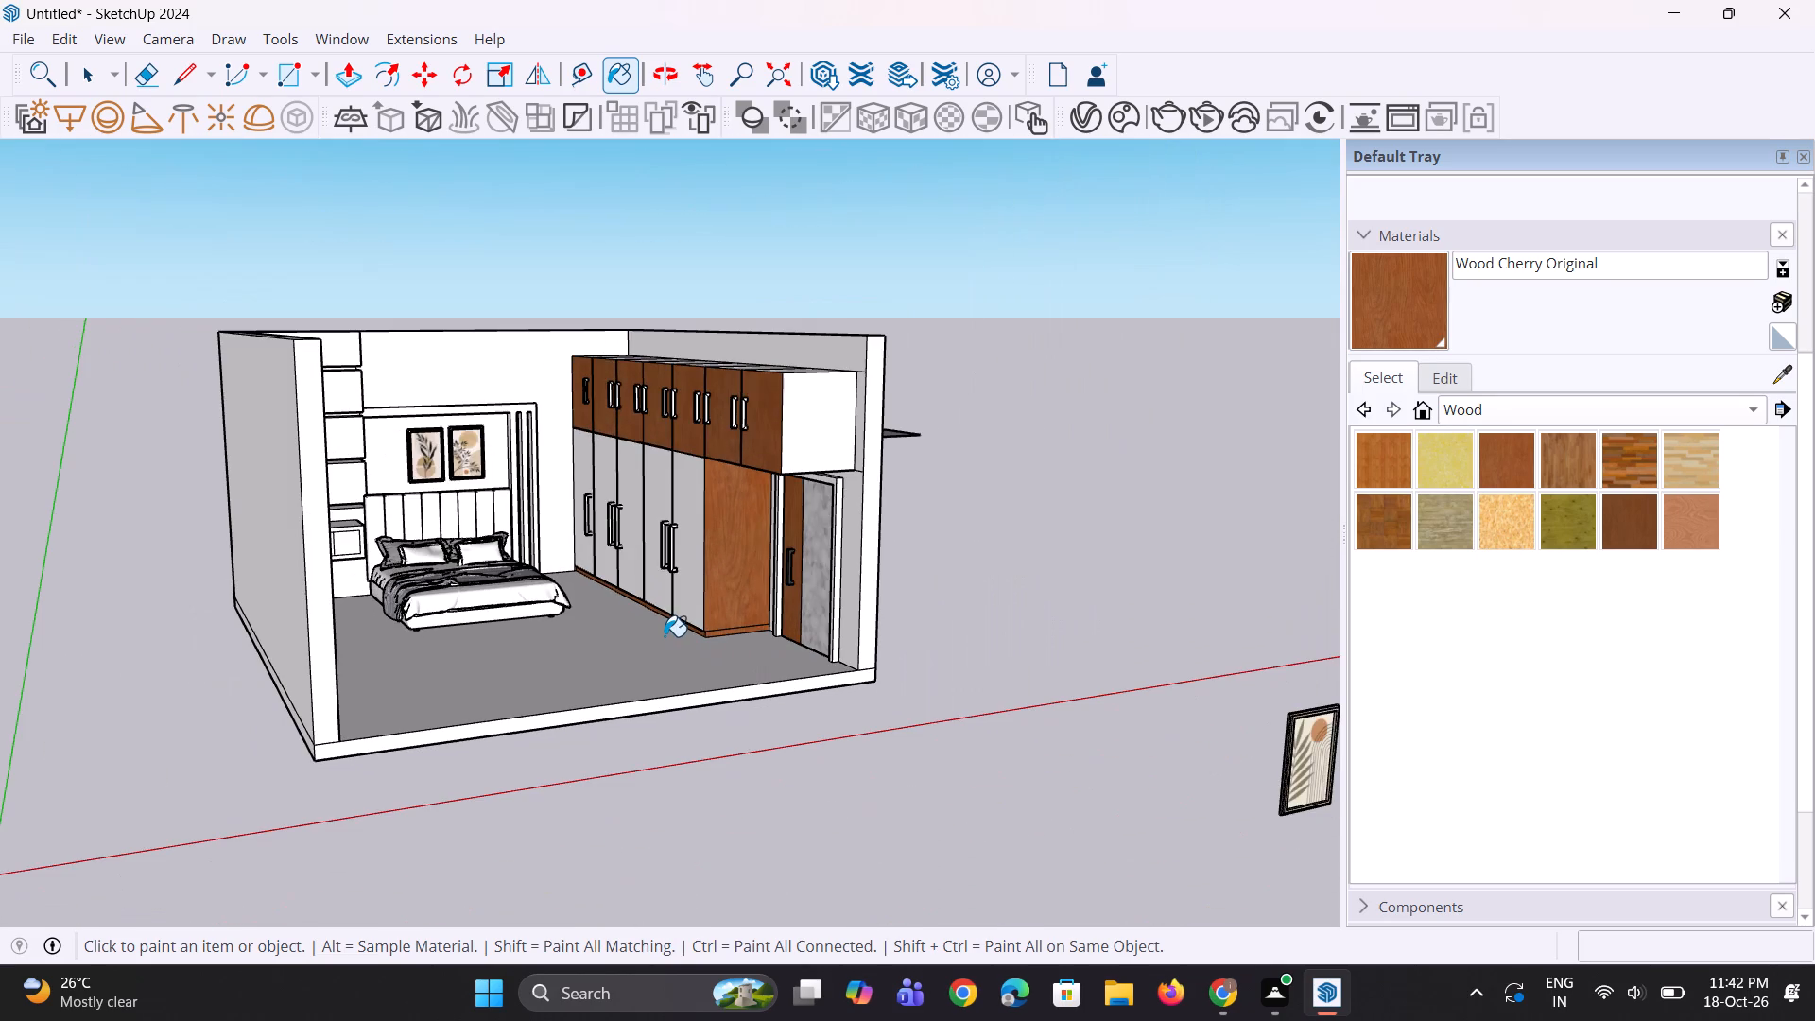
key("space")
key("space")
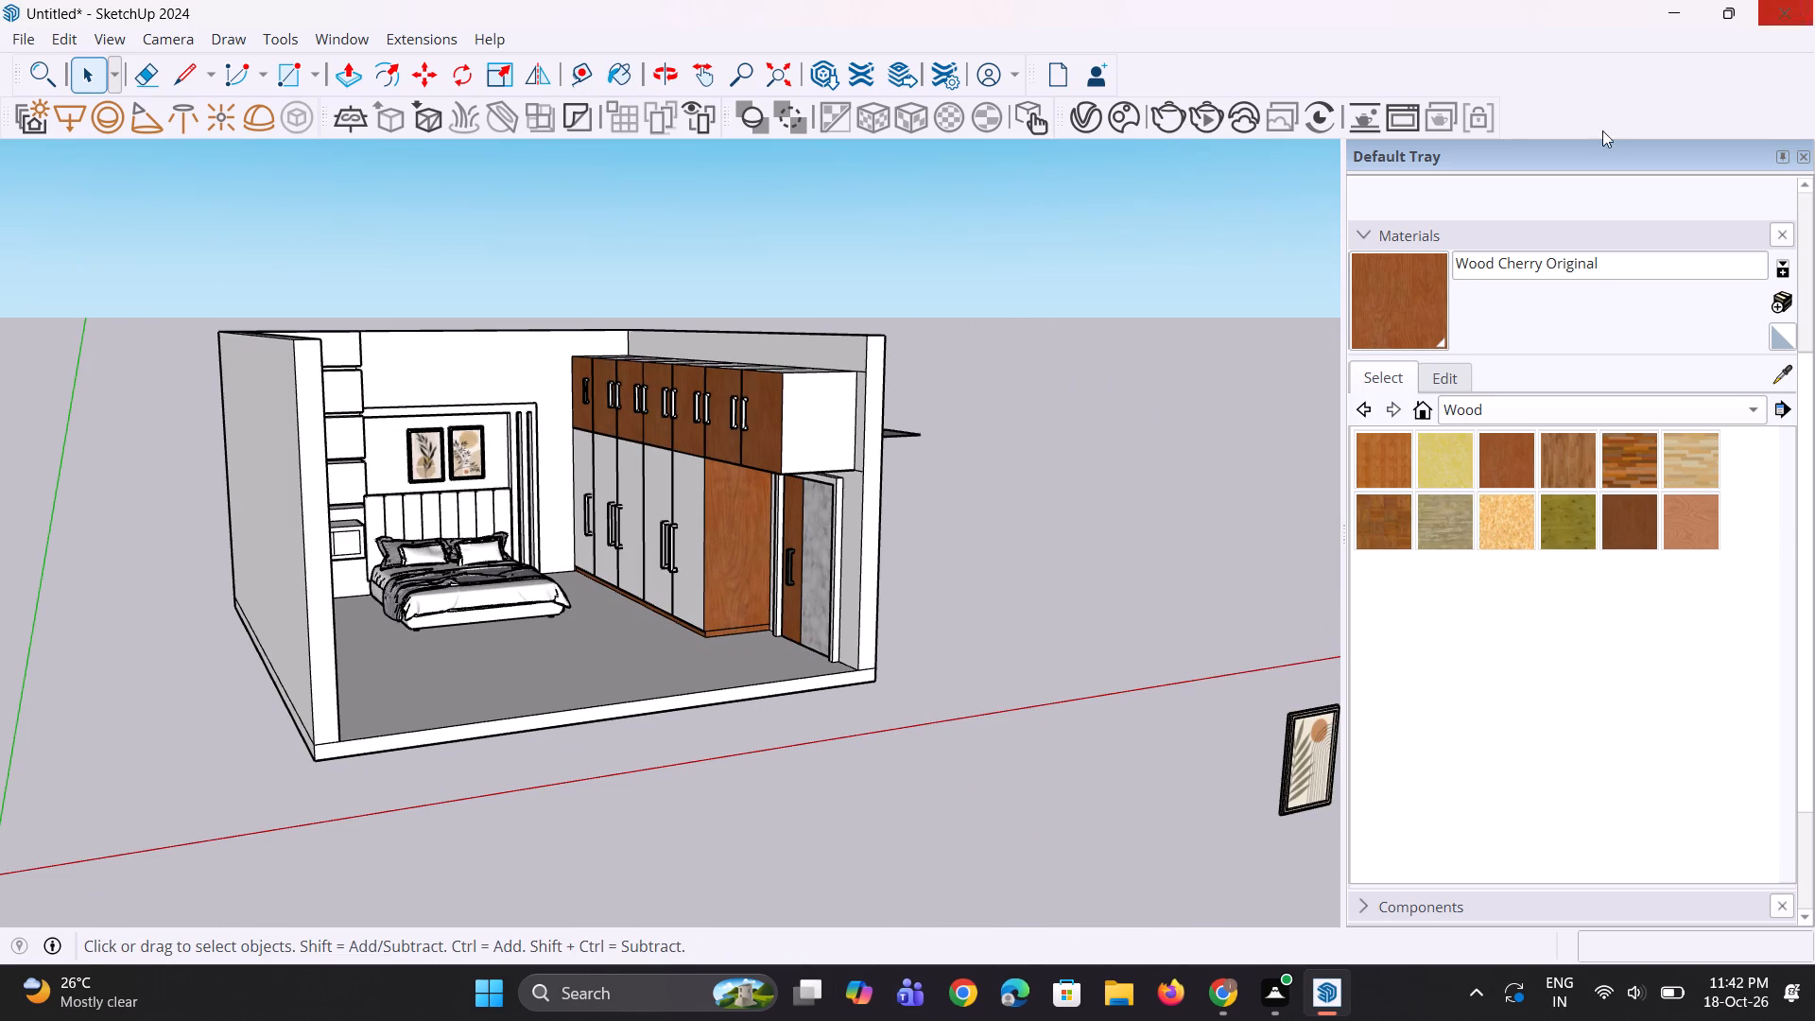
Paint the fronts of all five stacked wall panels beside the bed with Wood Cherry Original.
scroll(1022, 438, "down", 8)
middle_click_drag(1022, 438, 1022, 439)
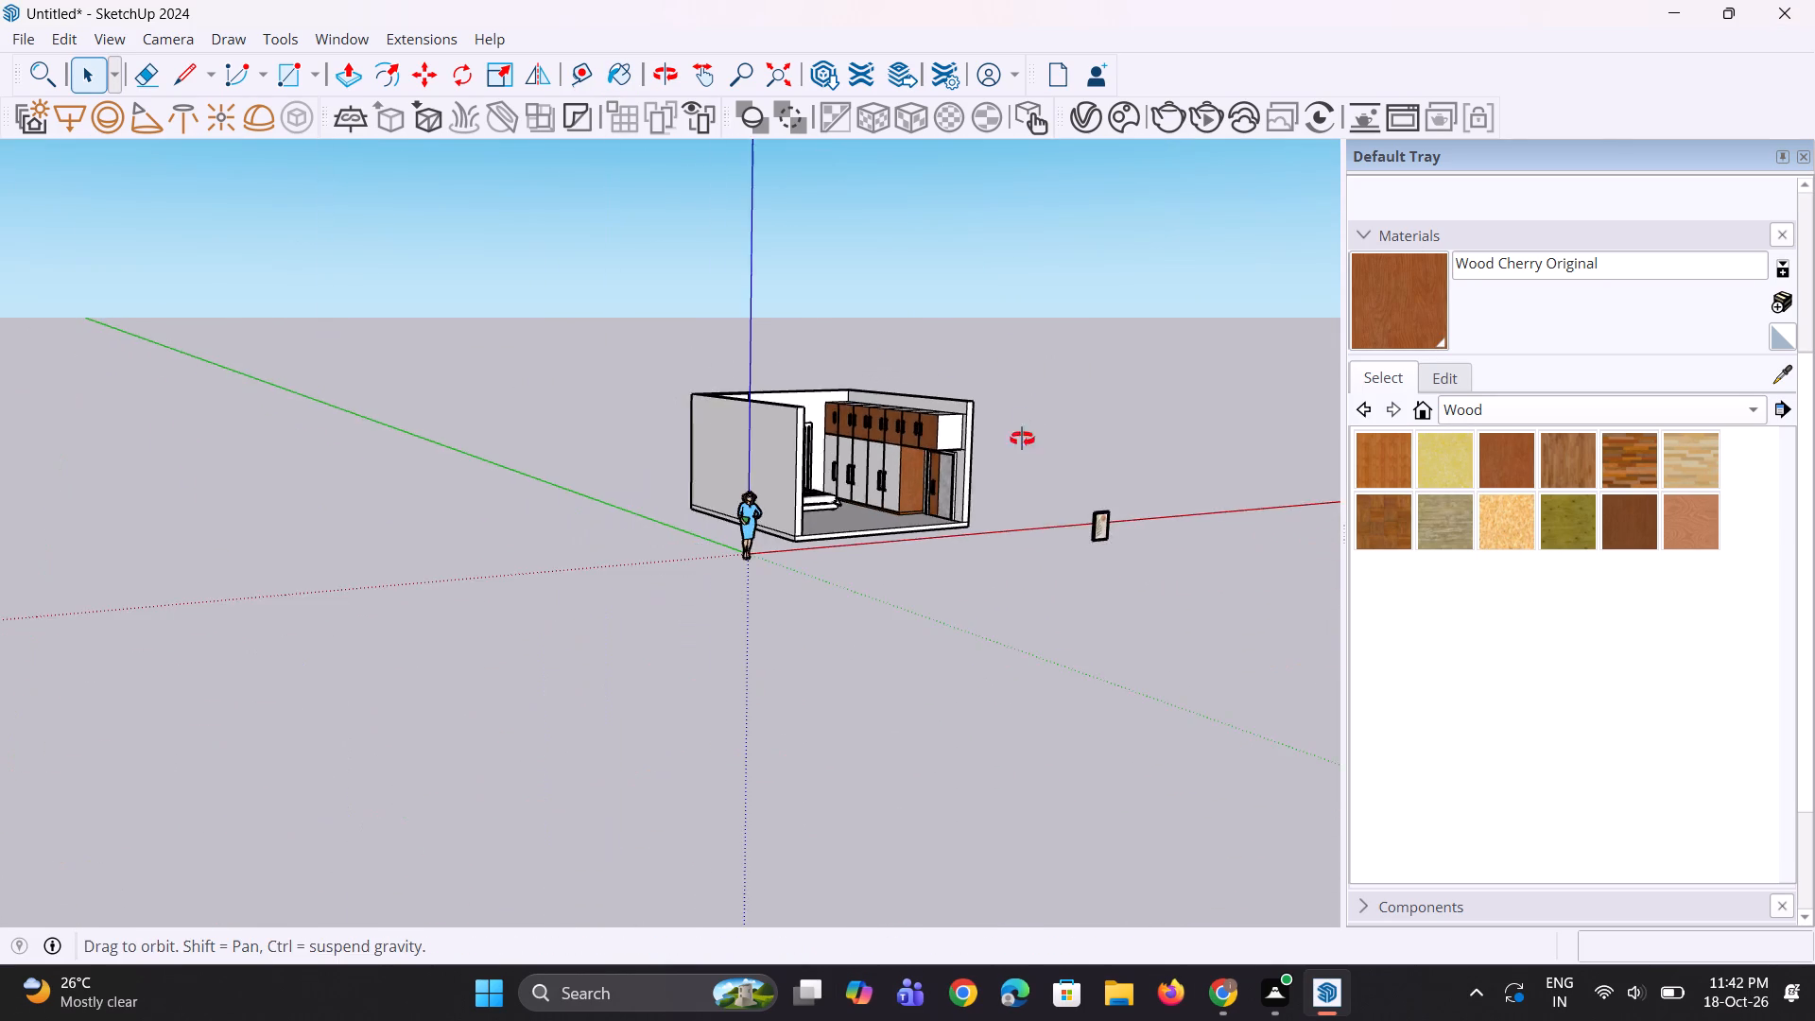
middle_click_drag(1022, 439, 790, 458)
left_click(1376, 337)
scroll(815, 411, "up", 1)
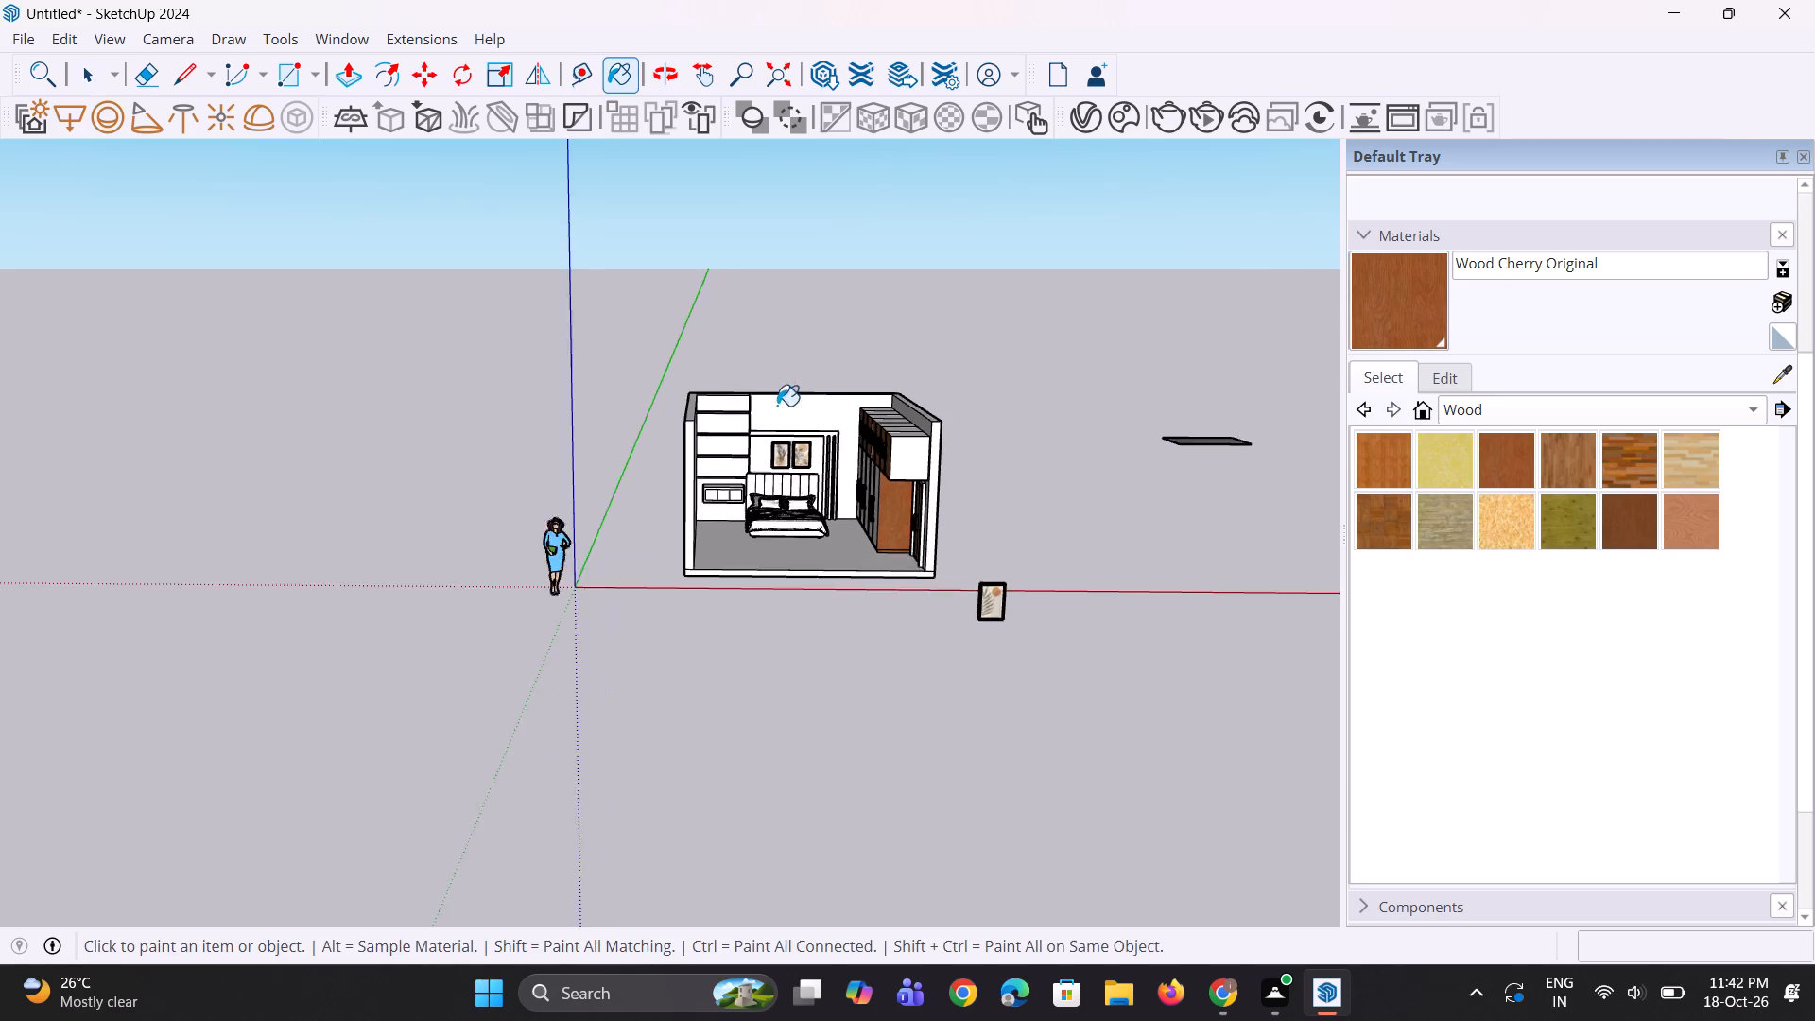
scroll(777, 406, "up", 2)
scroll(679, 413, "up", 6)
left_click(708, 399)
left_click(717, 436)
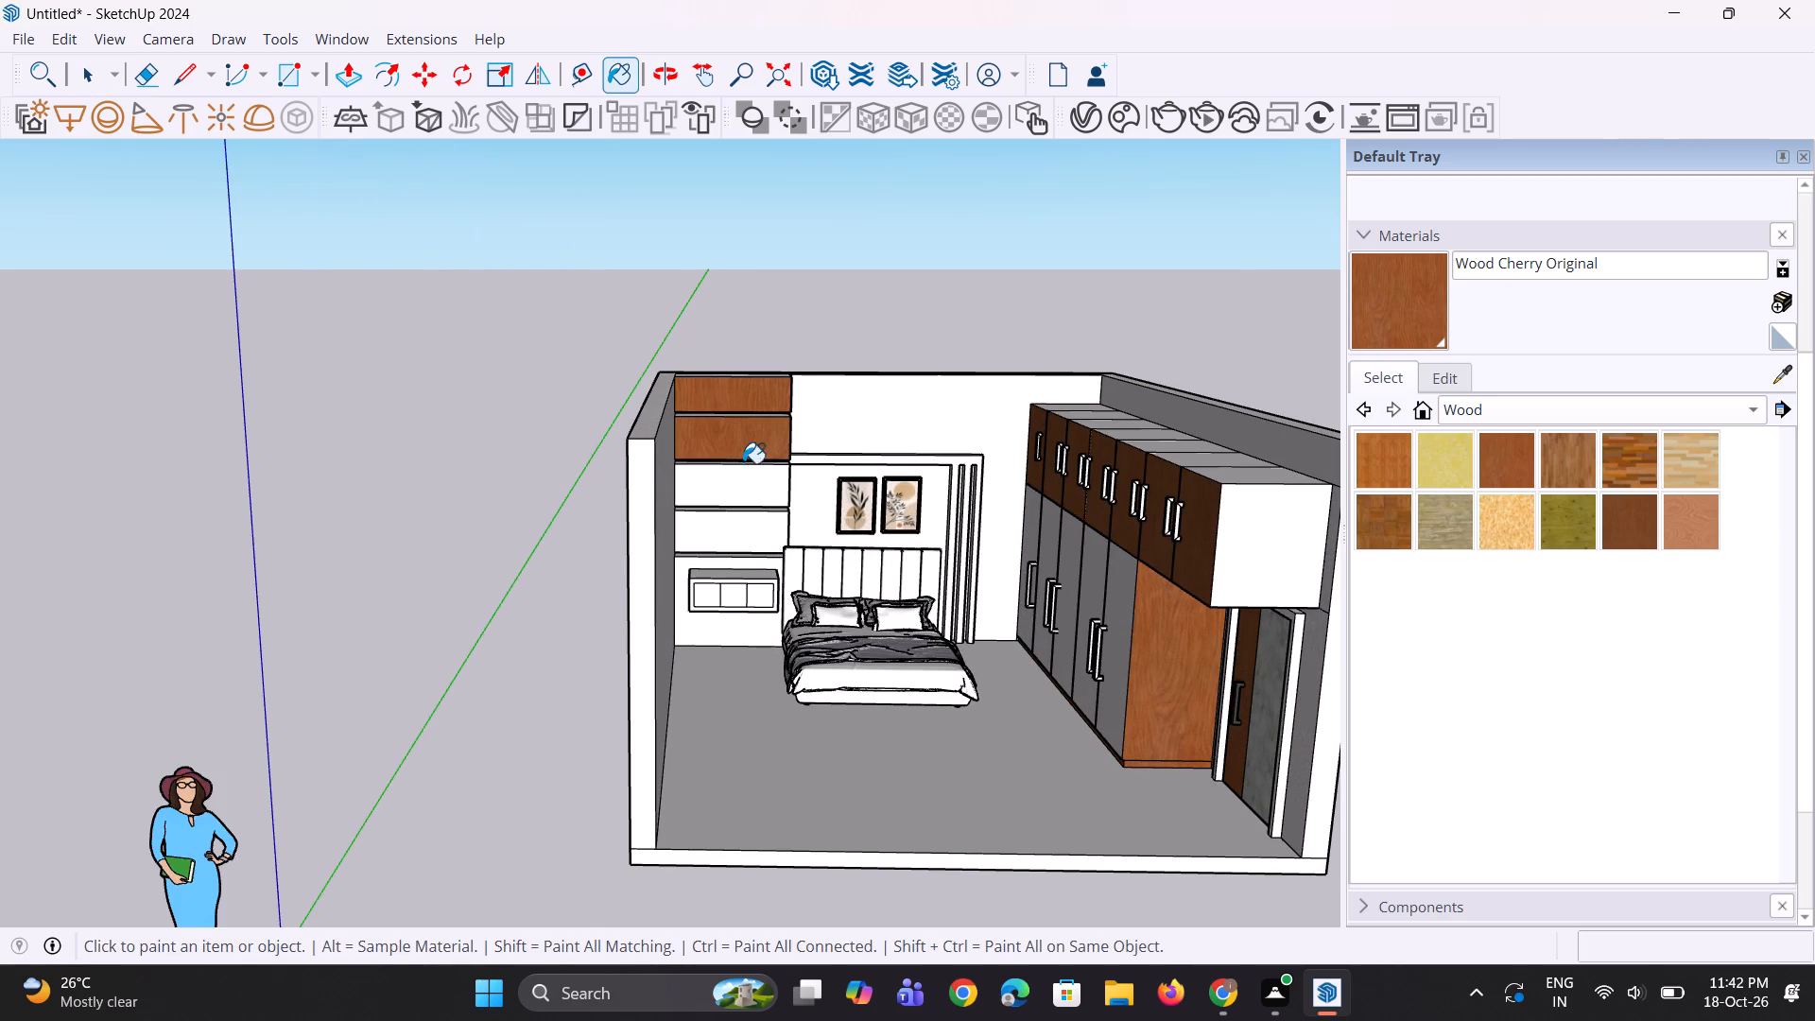
left_click(747, 481)
left_click(766, 523)
scroll(751, 571, "up", 6)
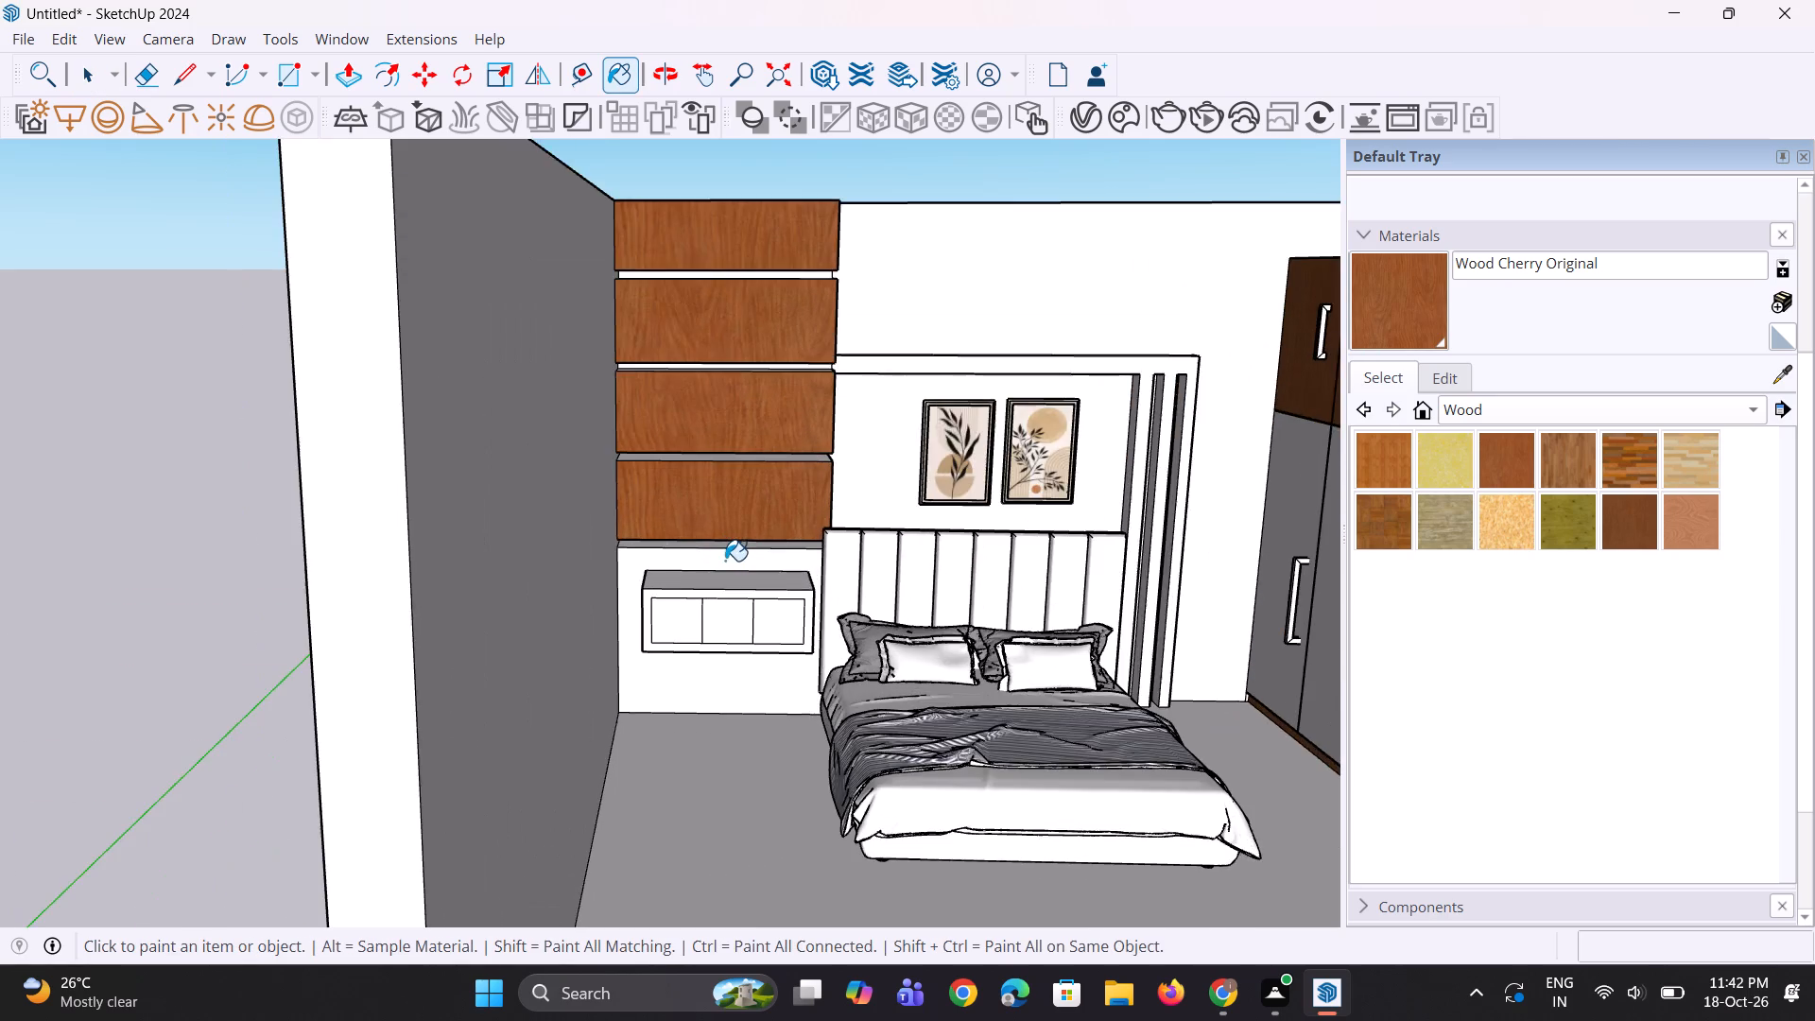
scroll(725, 561, "up", 2)
left_click(713, 560)
Paint the top and front frame of the wall-mounted bedside unit with Wood Cherry Original.
middle_click_drag(728, 631, 724, 587)
scroll(724, 587, "up", 3)
left_click(729, 577)
left_click(742, 599)
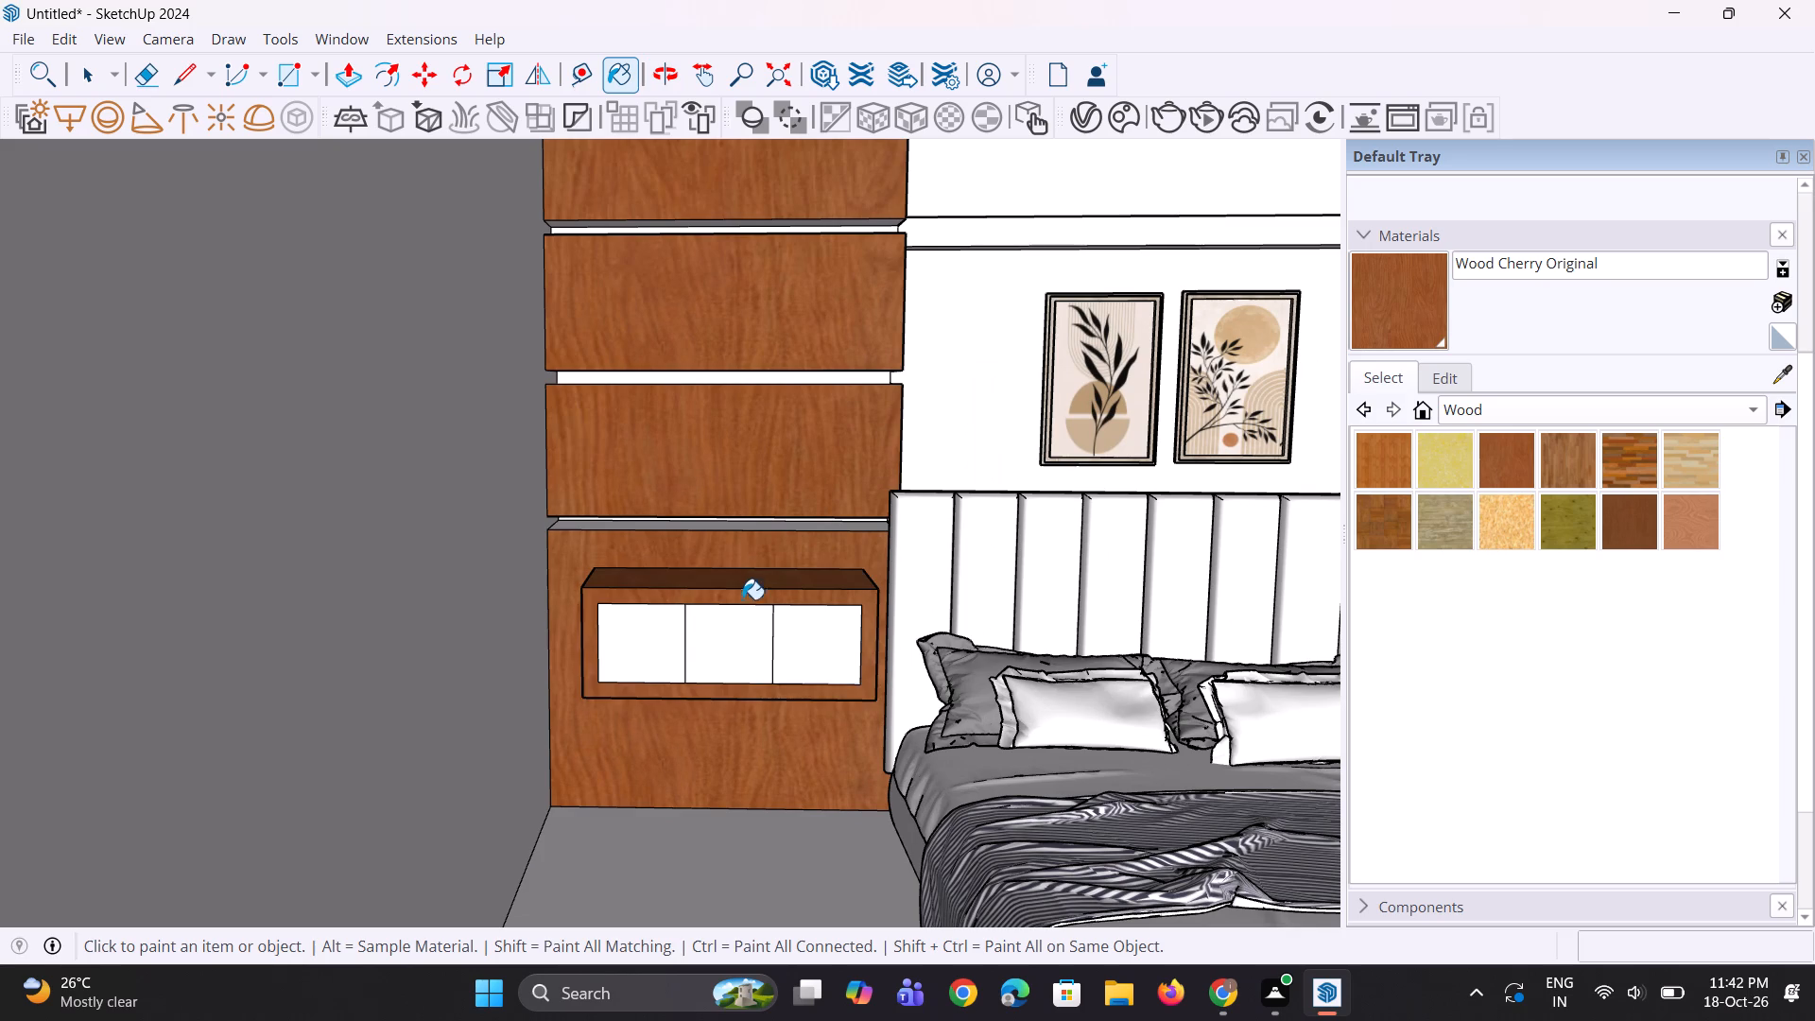
Paint the front face of the slatted frame around the wall art above the bed with Wood Cherry Original.
scroll(726, 565, "down", 9)
middle_click_drag(732, 541, 746, 587)
scroll(754, 566, "down", 5)
middle_click_drag(753, 564, 728, 555)
scroll(889, 504, "up", 5)
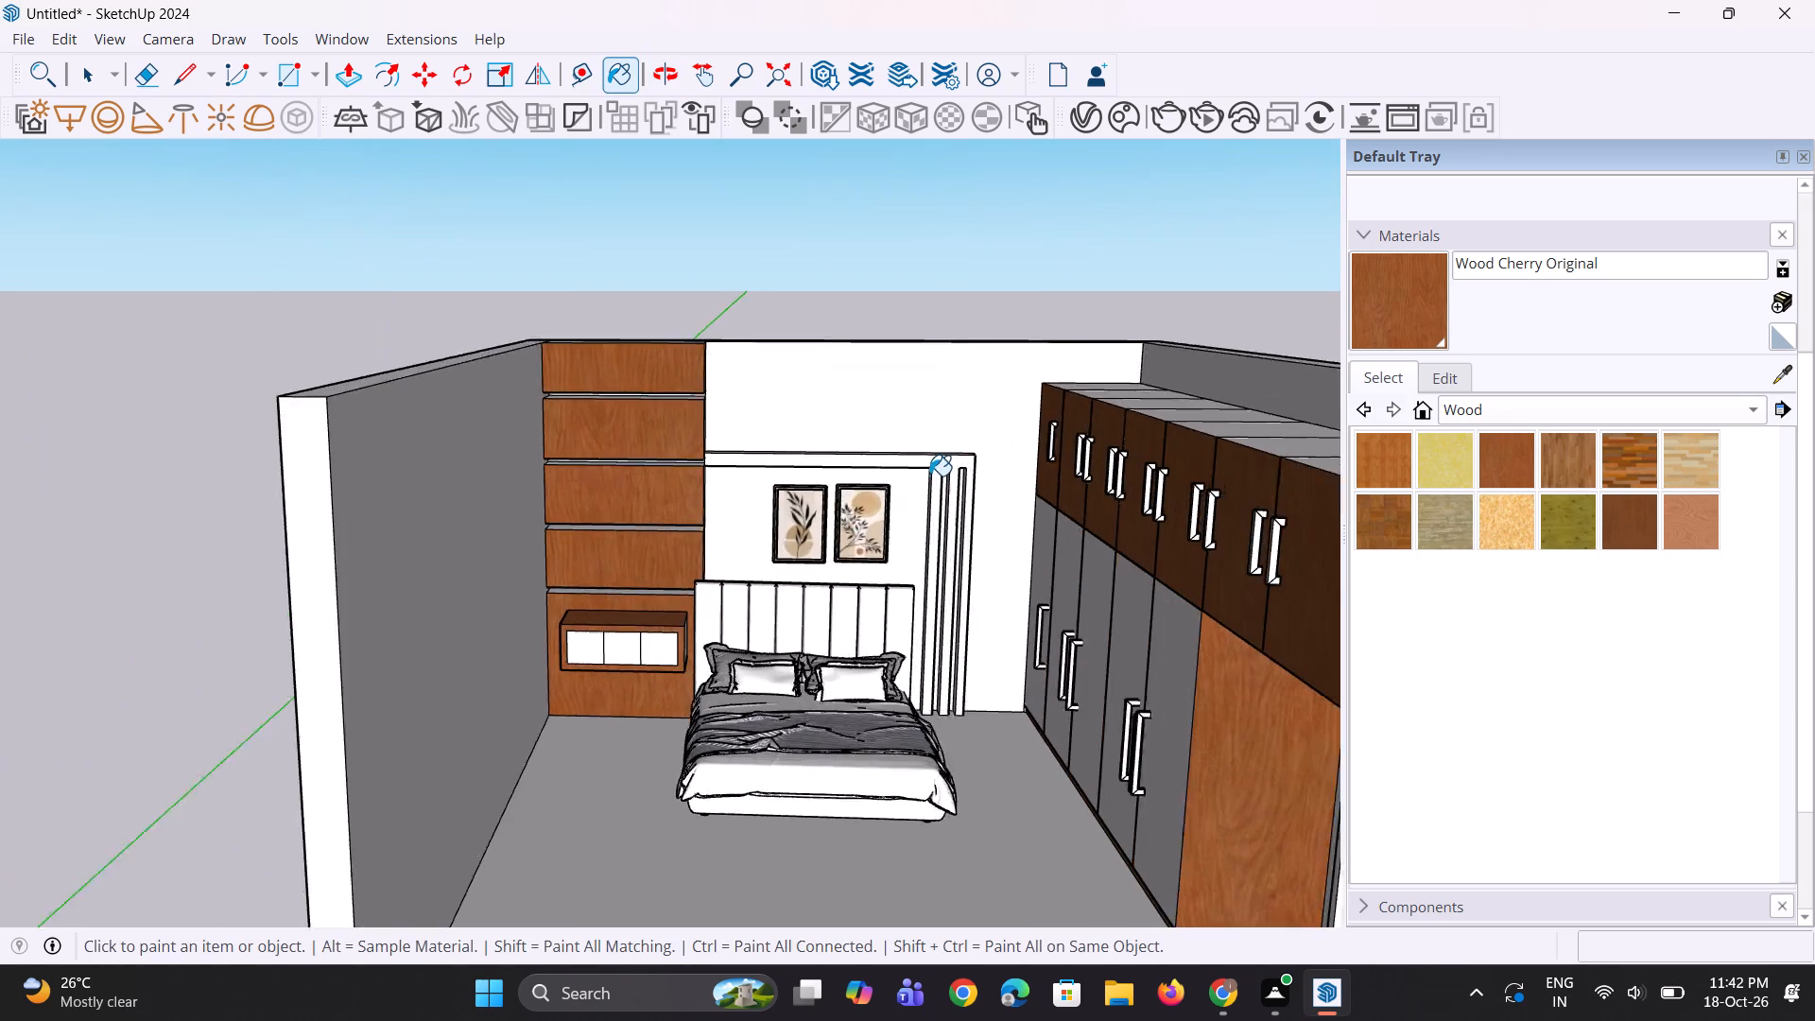
scroll(929, 476, "up", 4)
left_click(941, 463)
Paint the bed-facing side faces of the frame's three vertical slats with Wood Cherry Original.
scroll(946, 473, "up", 10)
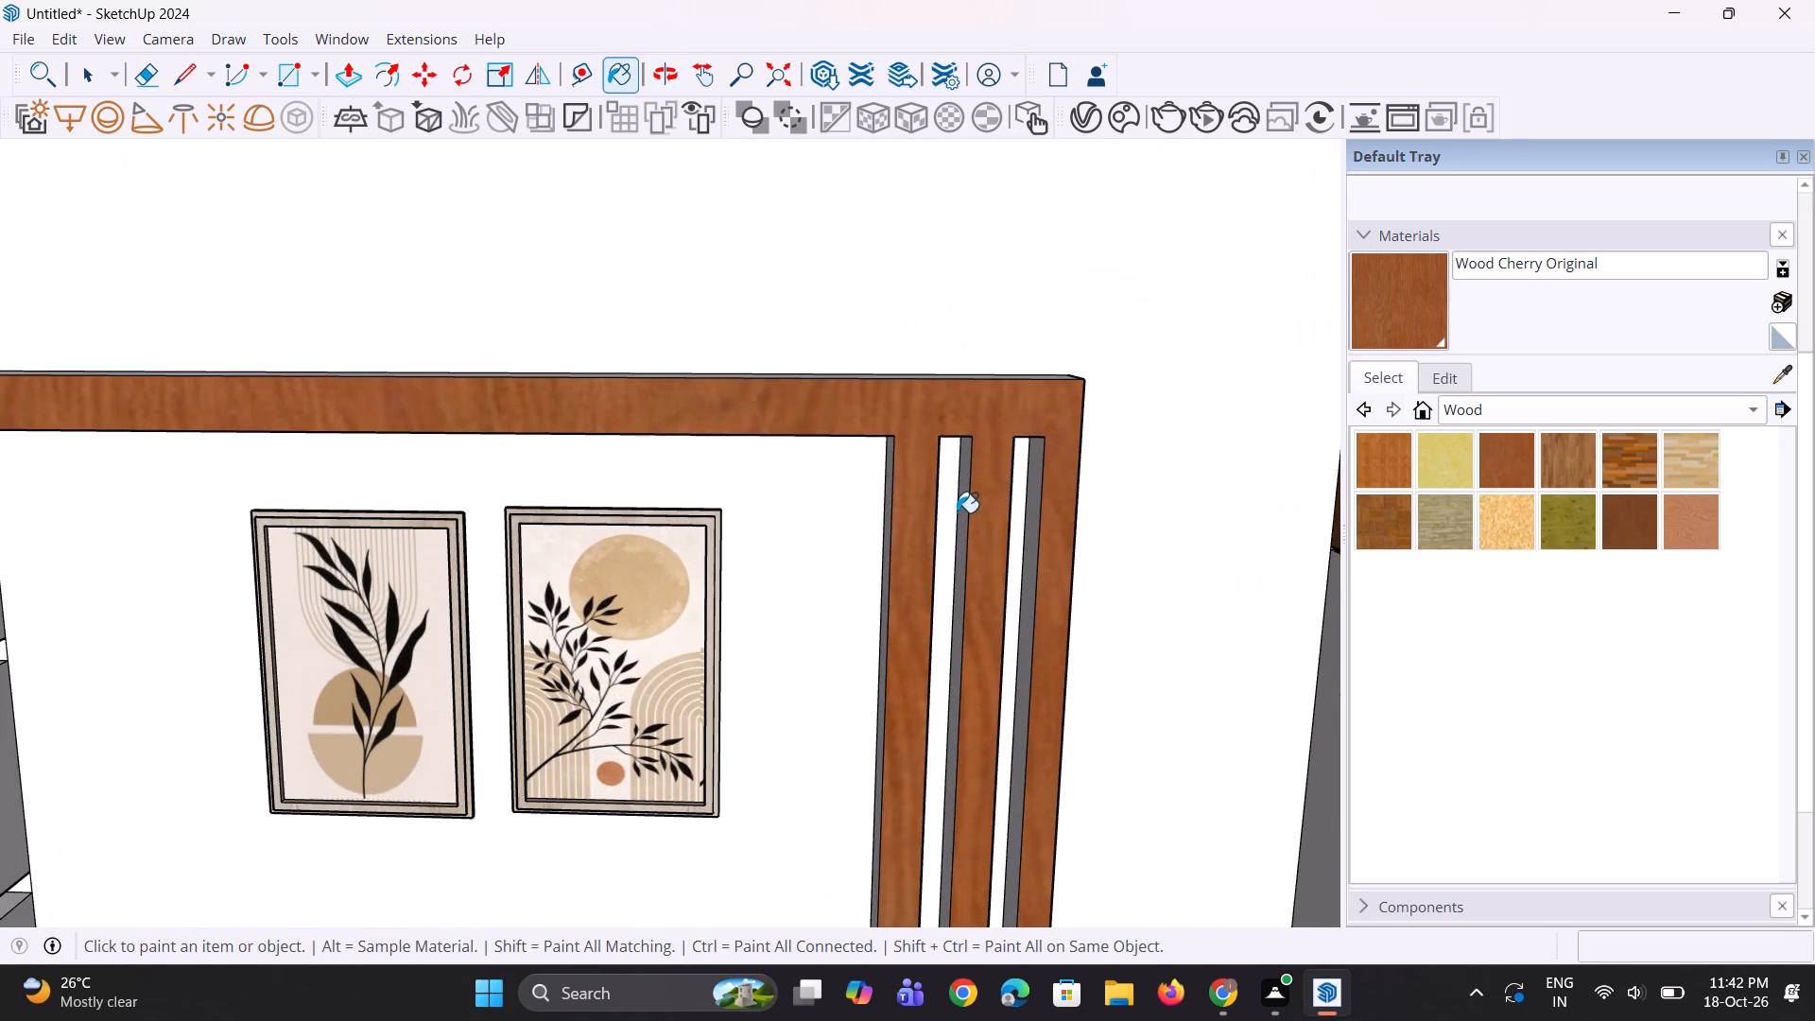
left_click(961, 514)
scroll(998, 514, "up", 2)
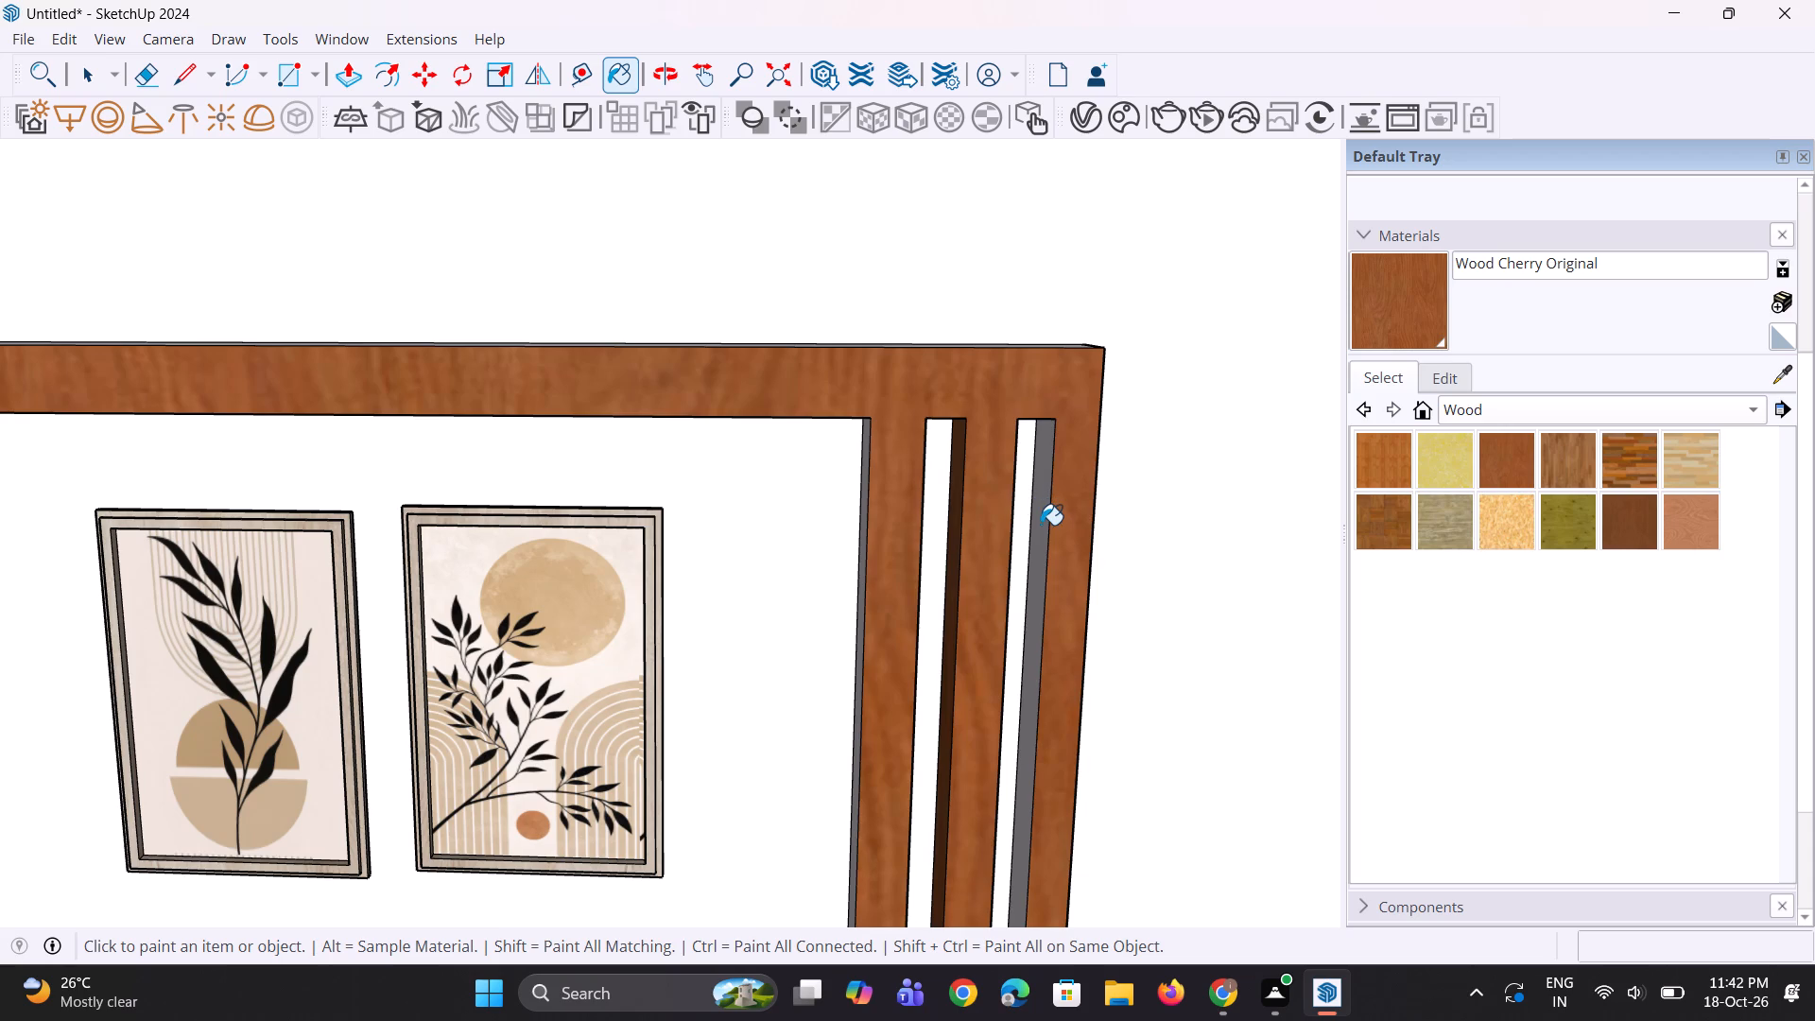
left_click(1041, 525)
scroll(898, 541, "up", 4)
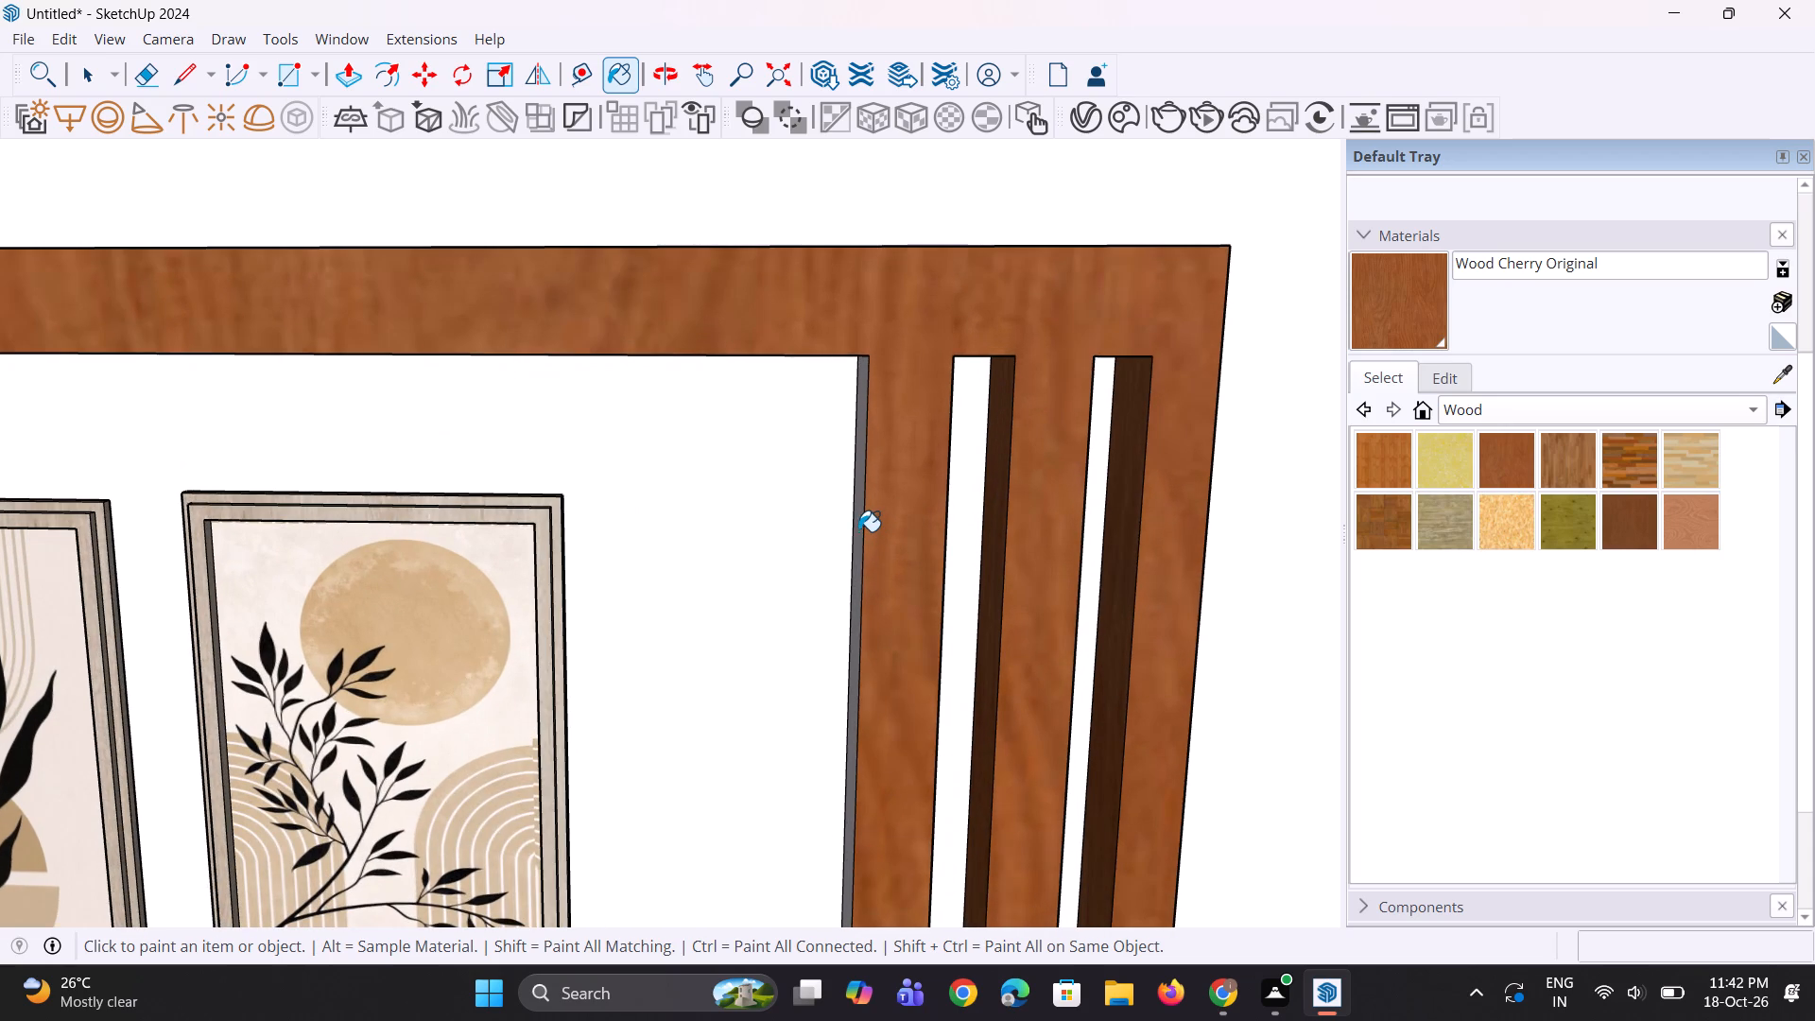
left_click(858, 531)
Paint the wardrobe-facing side faces of the three vertical slats, including the frame's outer edge, with Wood Cherry Original.
scroll(907, 524, "down", 5)
middle_click_drag(994, 527, 743, 535)
scroll(908, 543, "up", 1)
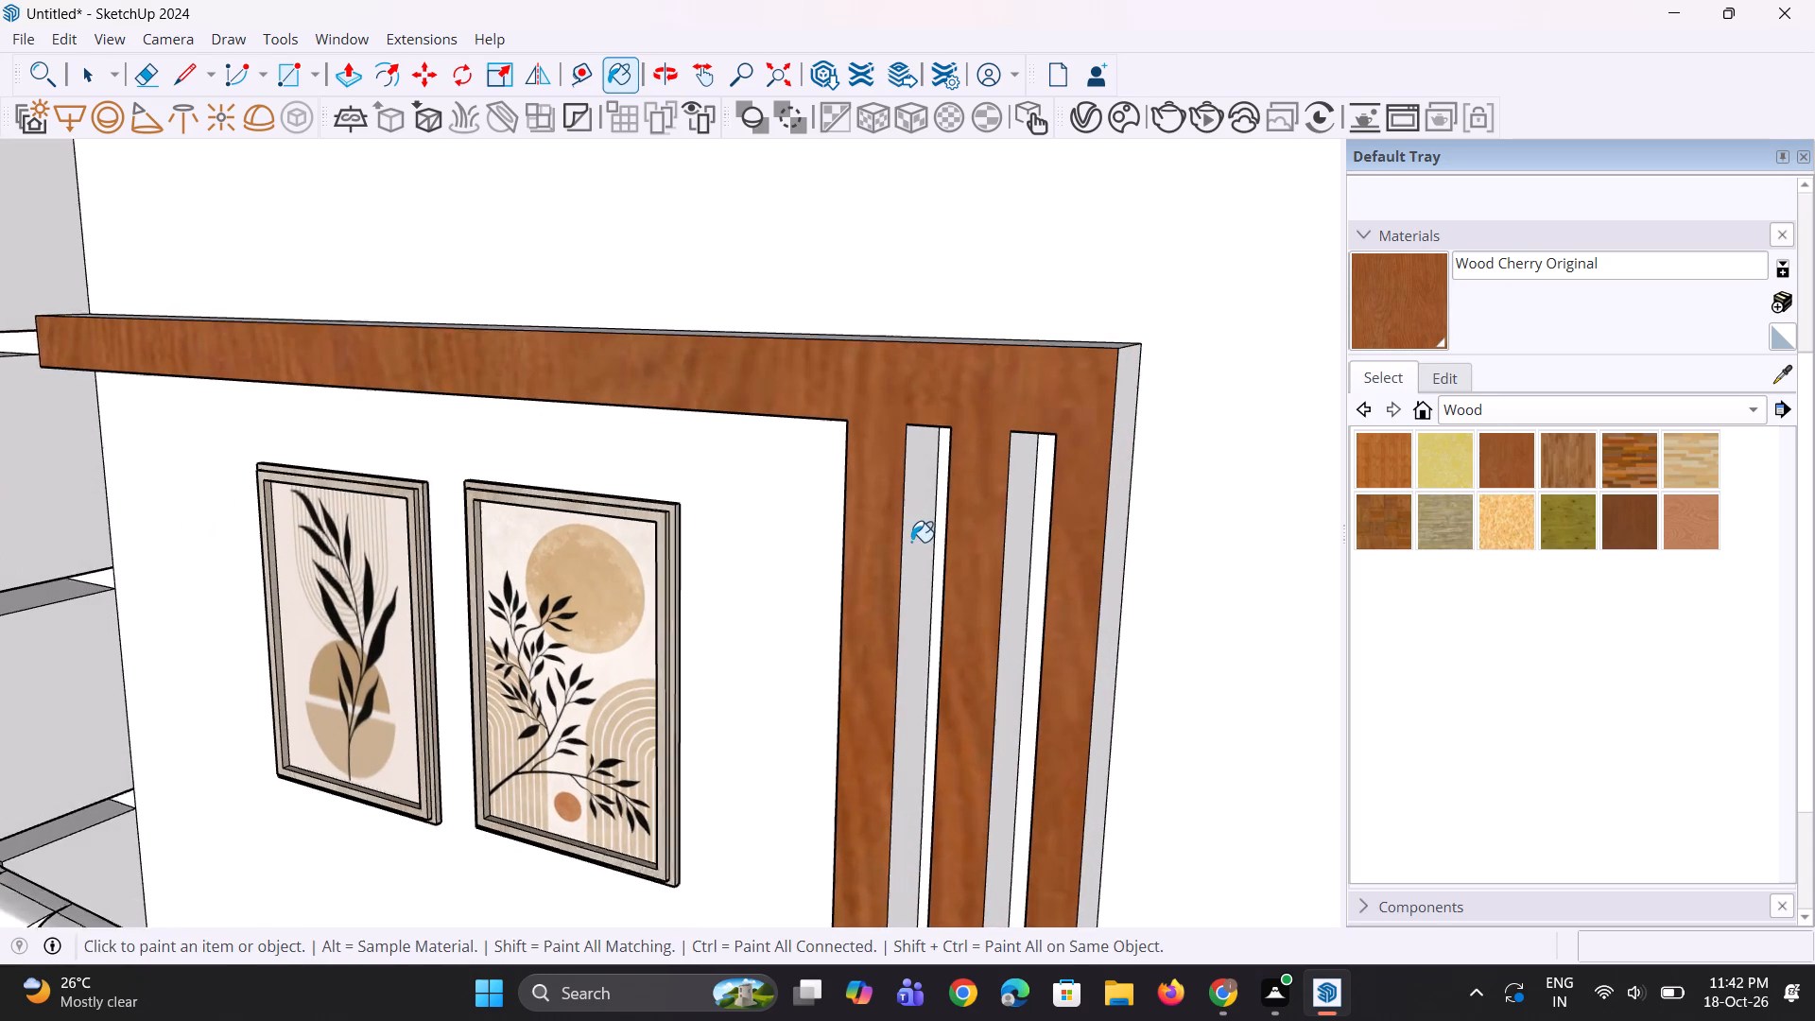
scroll(911, 542, "up", 1)
left_click(916, 540)
left_click(1025, 548)
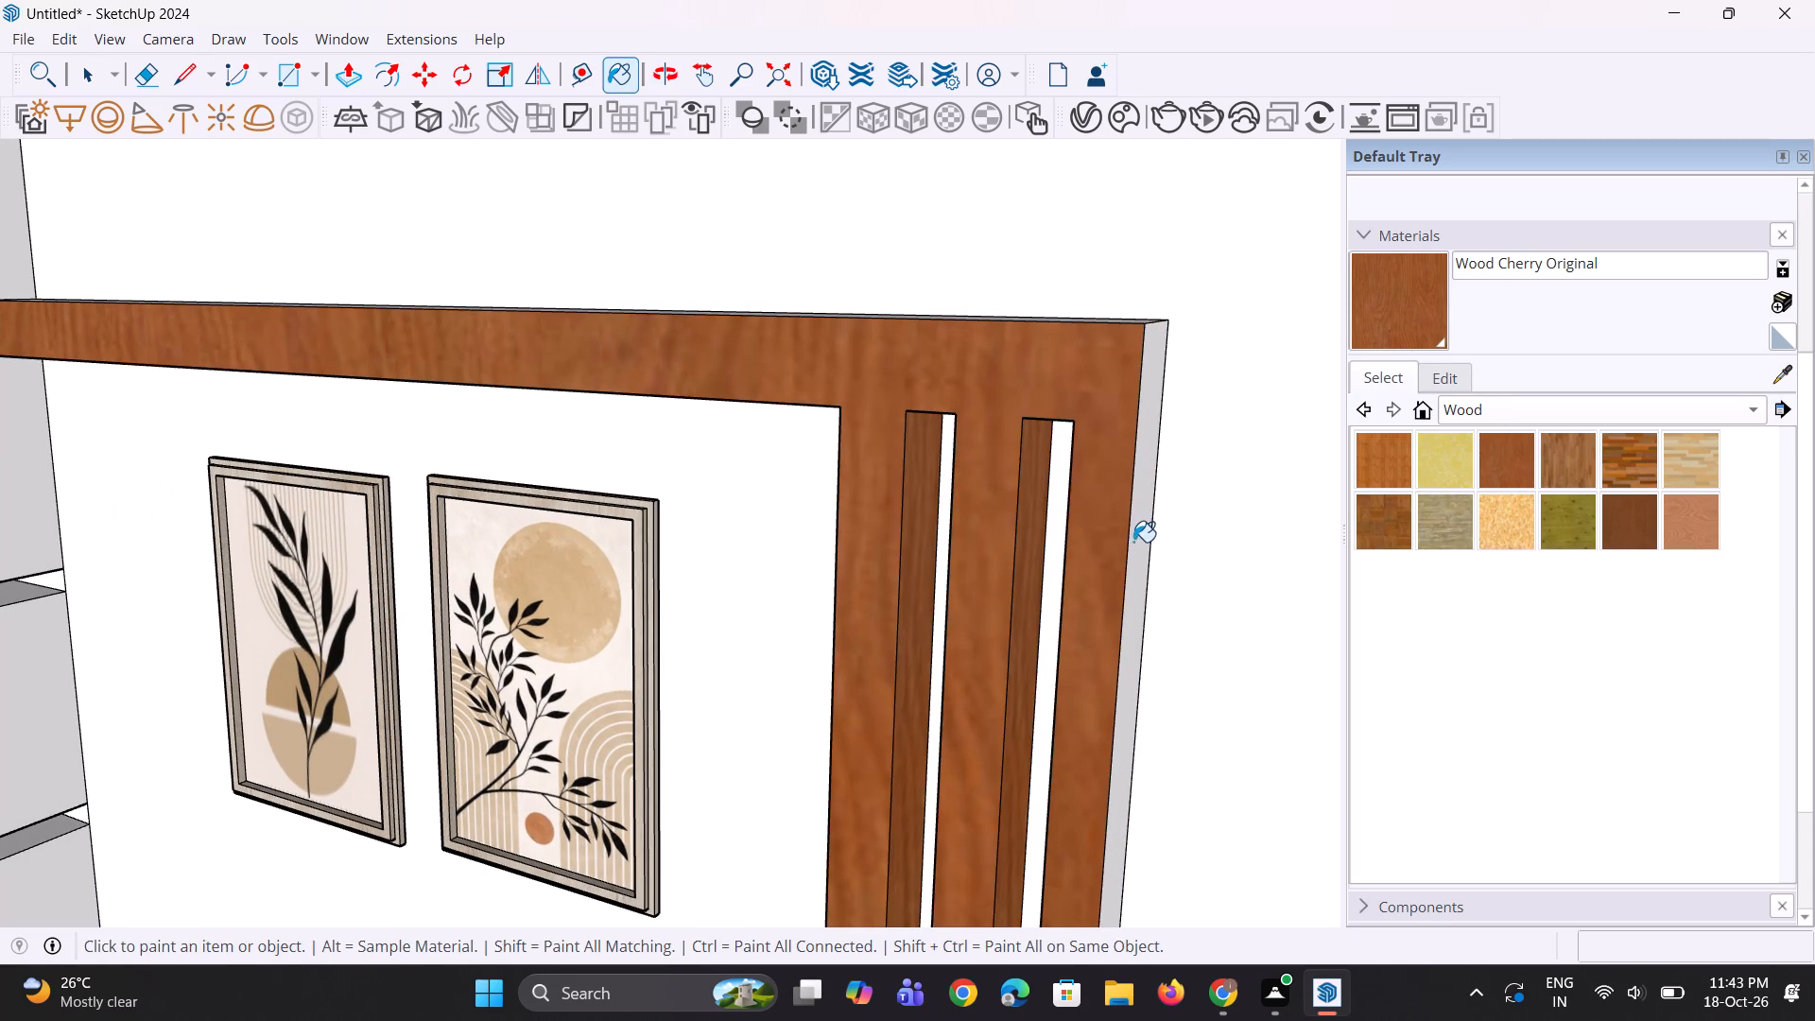
left_click(1135, 542)
Paint the top face of the frame's horizontal beam above the wall art with Wood Cherry Original.
scroll(710, 355, "down", 4)
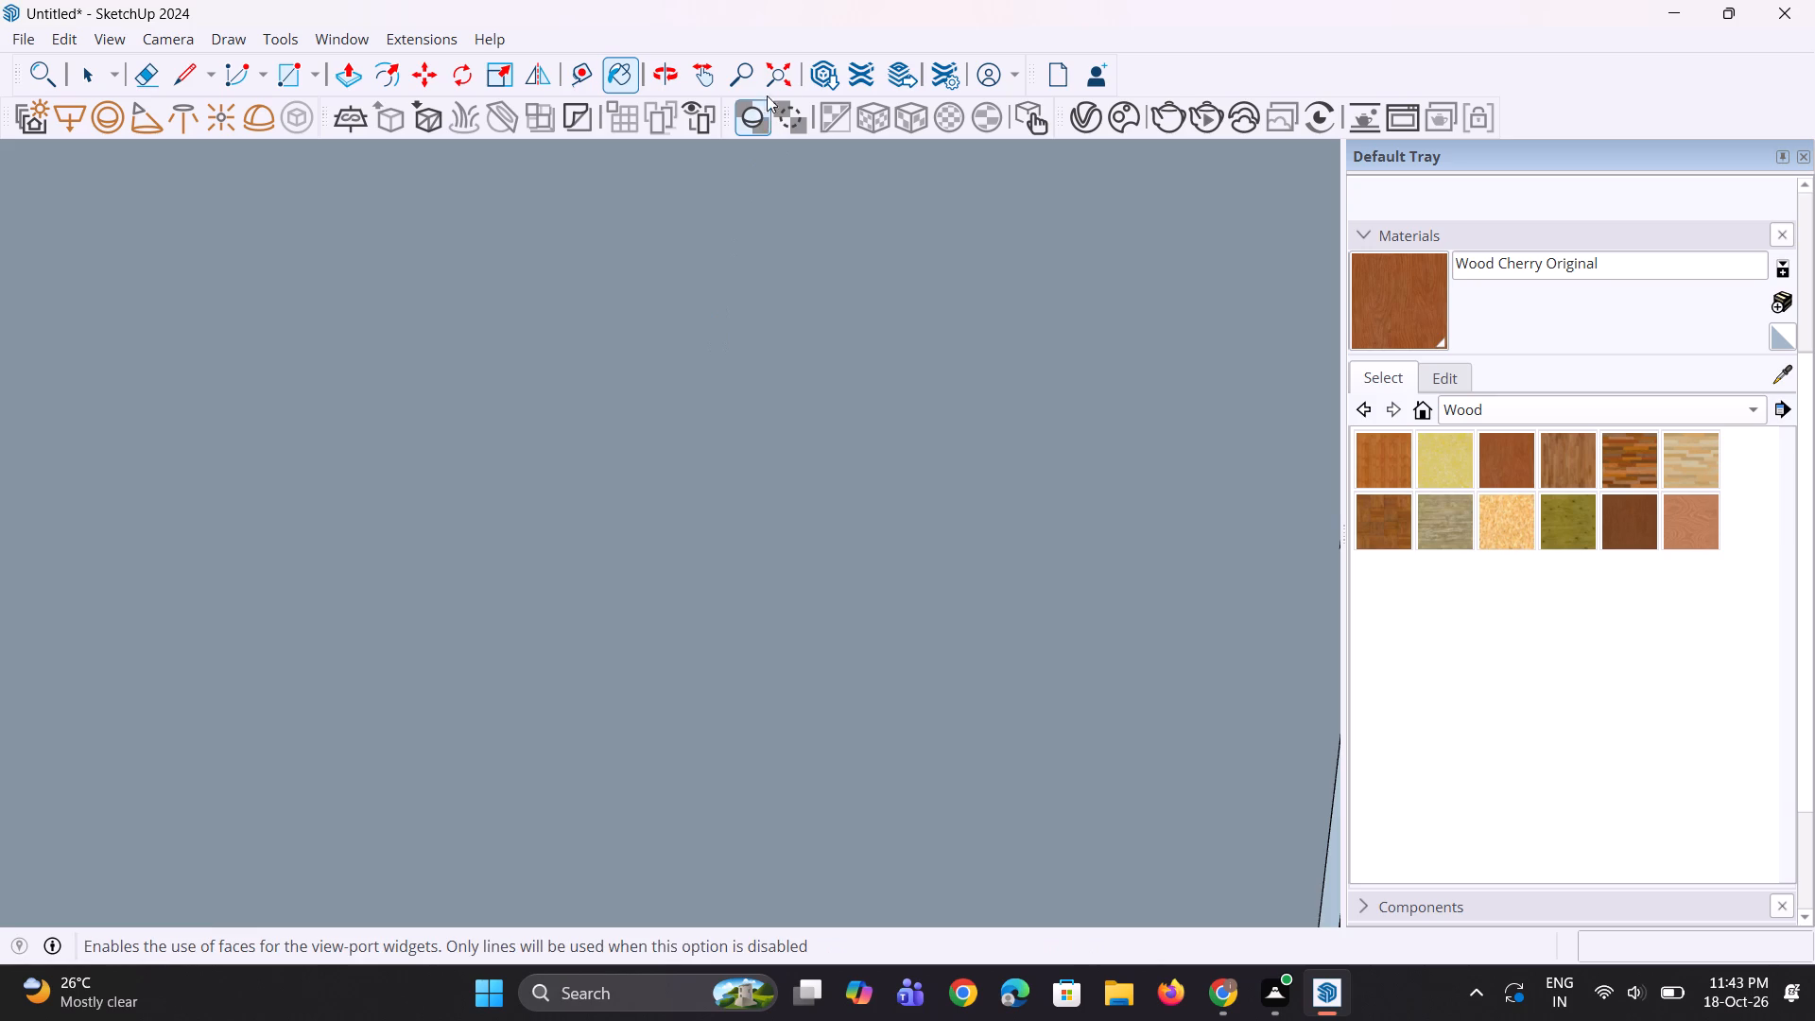
left_click(772, 79)
scroll(711, 312, "down", 4)
scroll(889, 342, "down", 5)
middle_click_drag(504, 428, 523, 453)
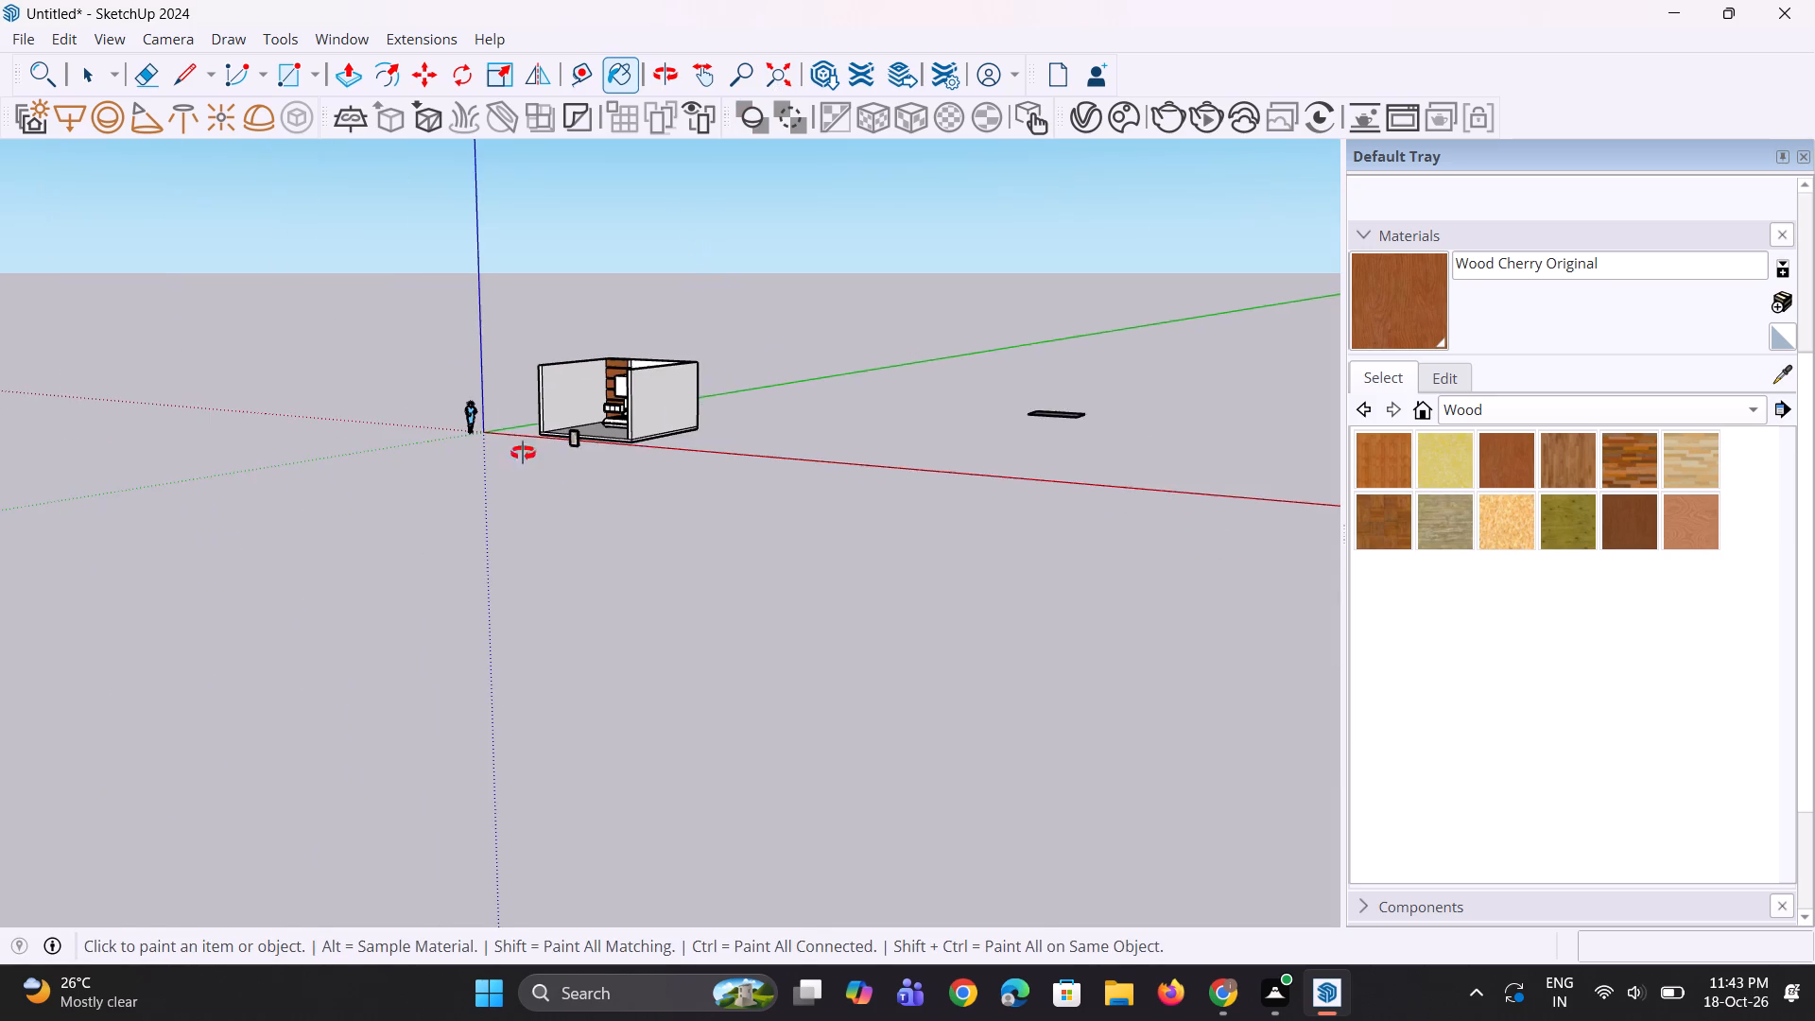
middle_click_drag(523, 453, 817, 488)
scroll(670, 391, "up", 4)
scroll(555, 360, "up", 10)
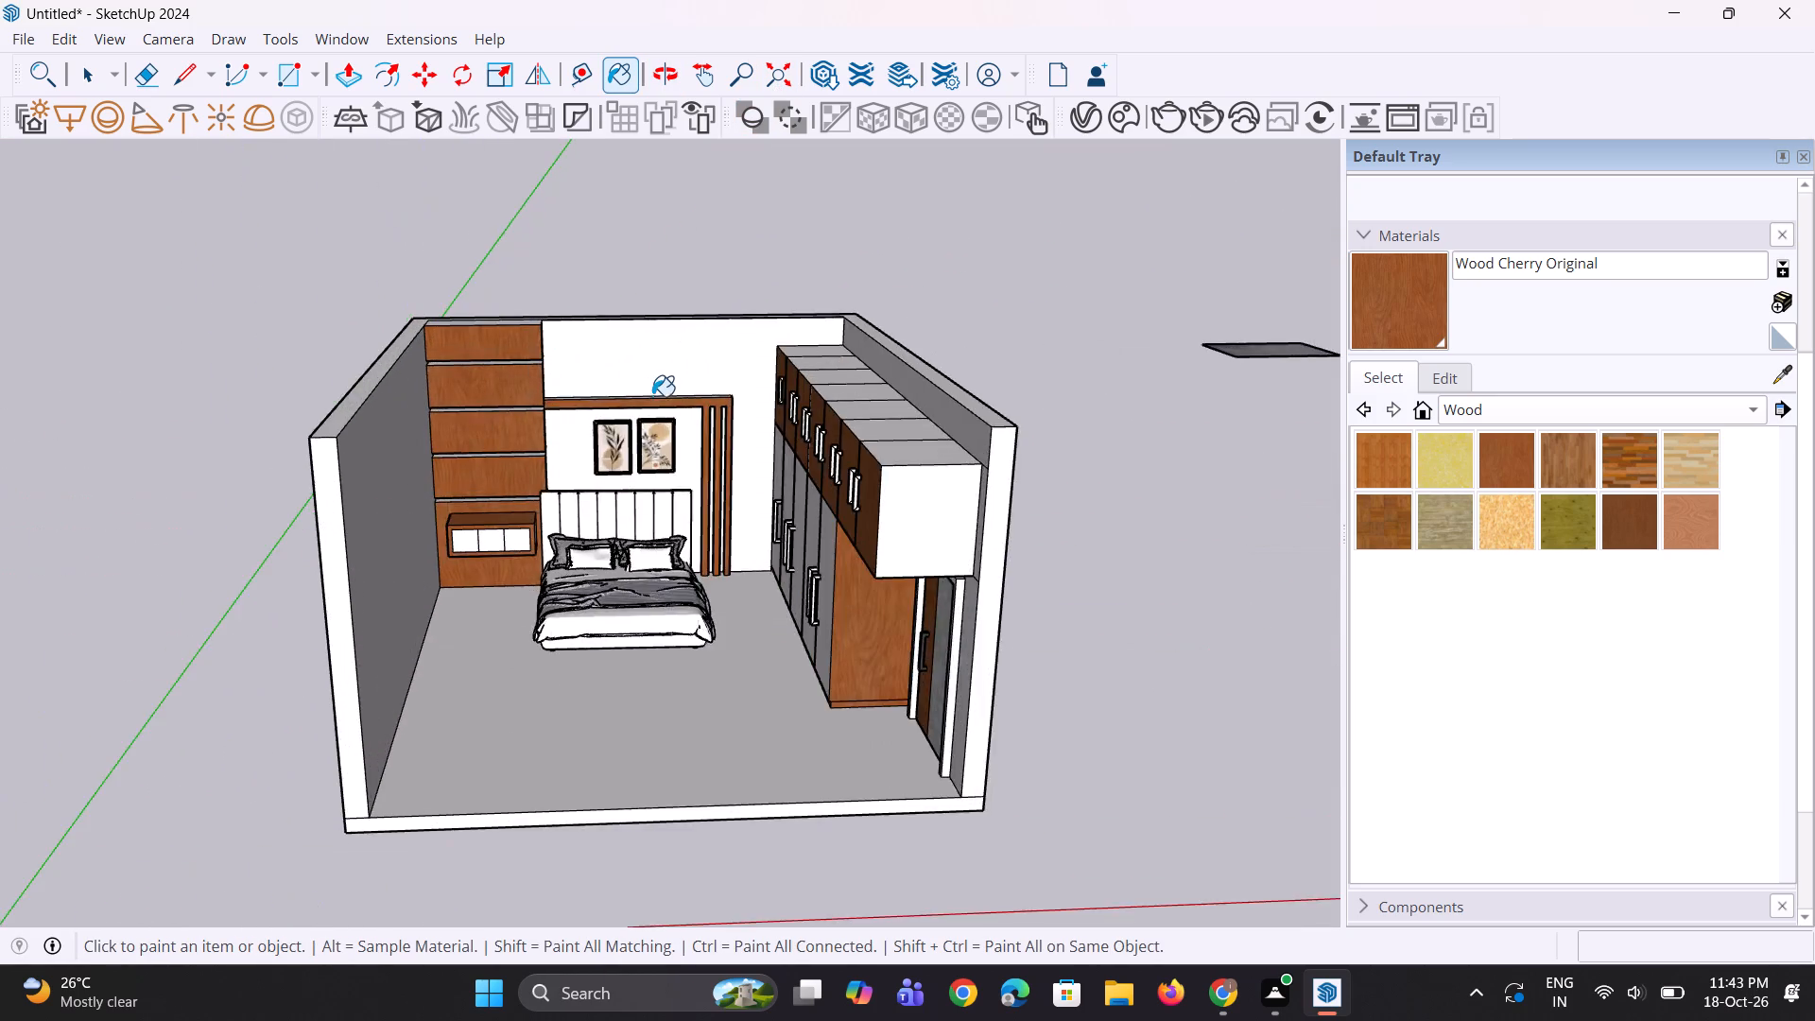
scroll(652, 396, "up", 11)
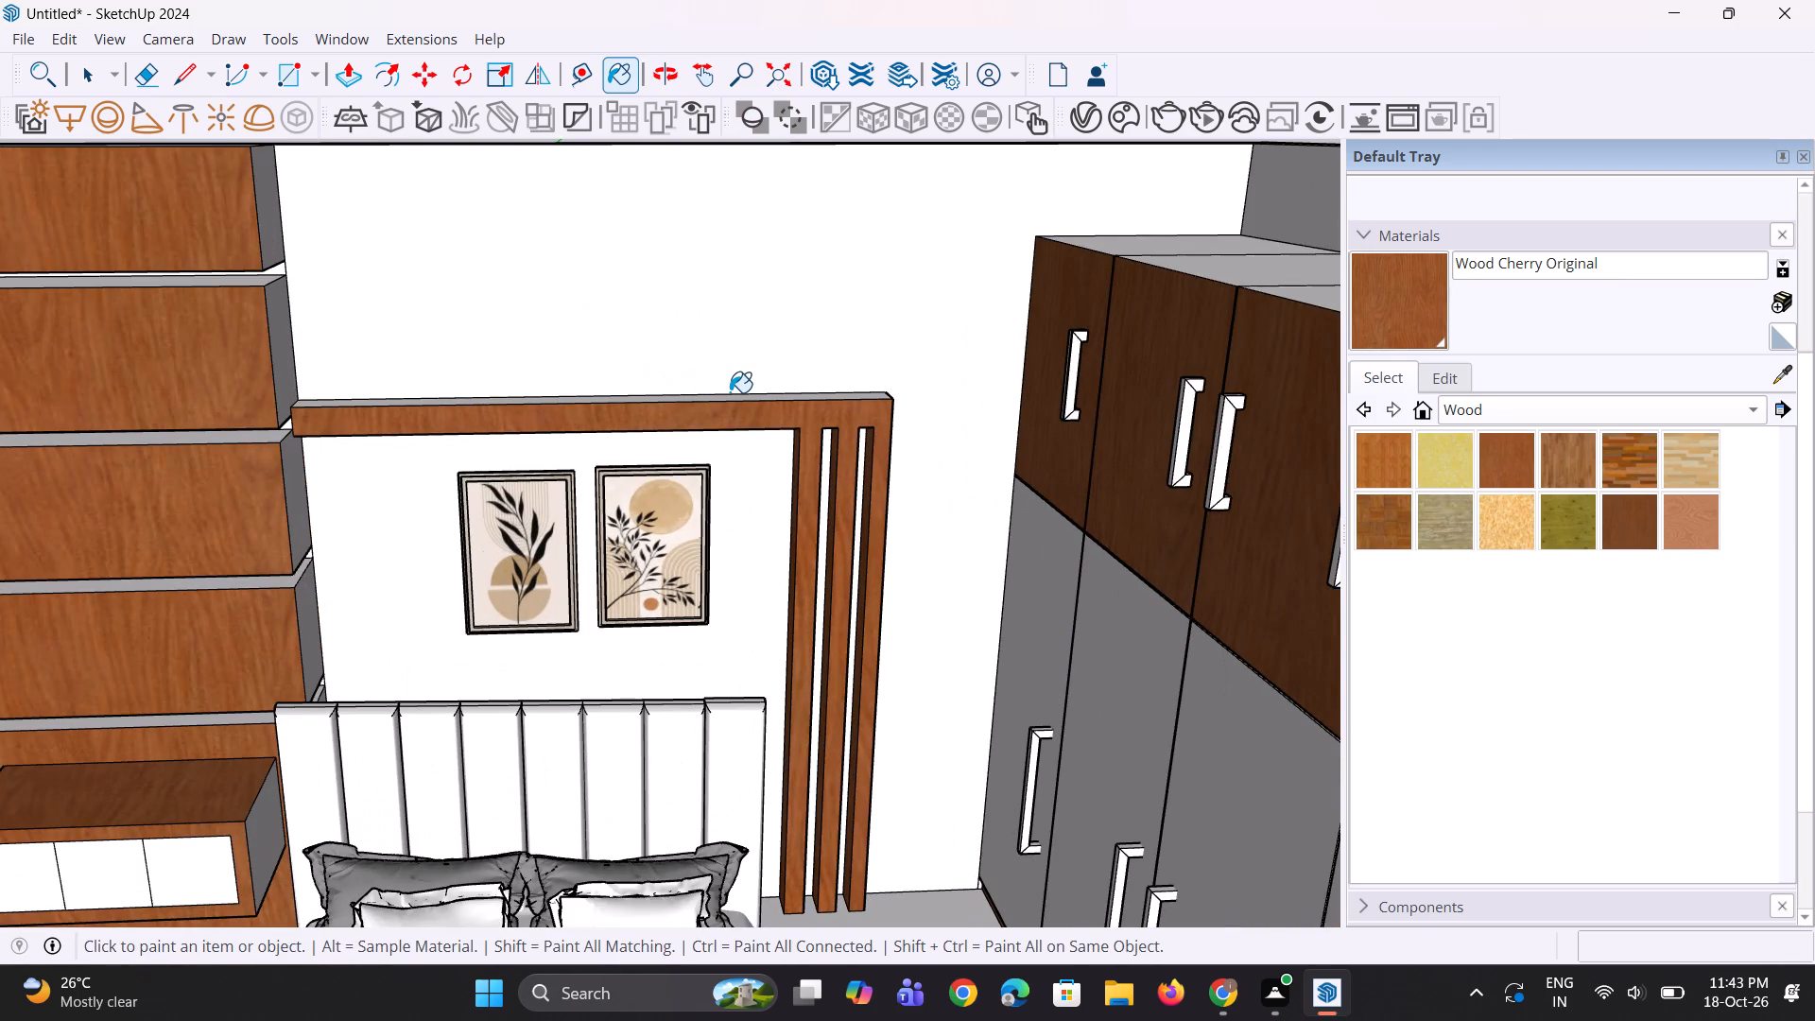
left_click(737, 398)
Look over the bedroom from outside to check the cherry wood surfaces on the bed wall and wardrobe.
scroll(737, 398, "down", 5)
middle_click_drag(738, 424, 725, 428)
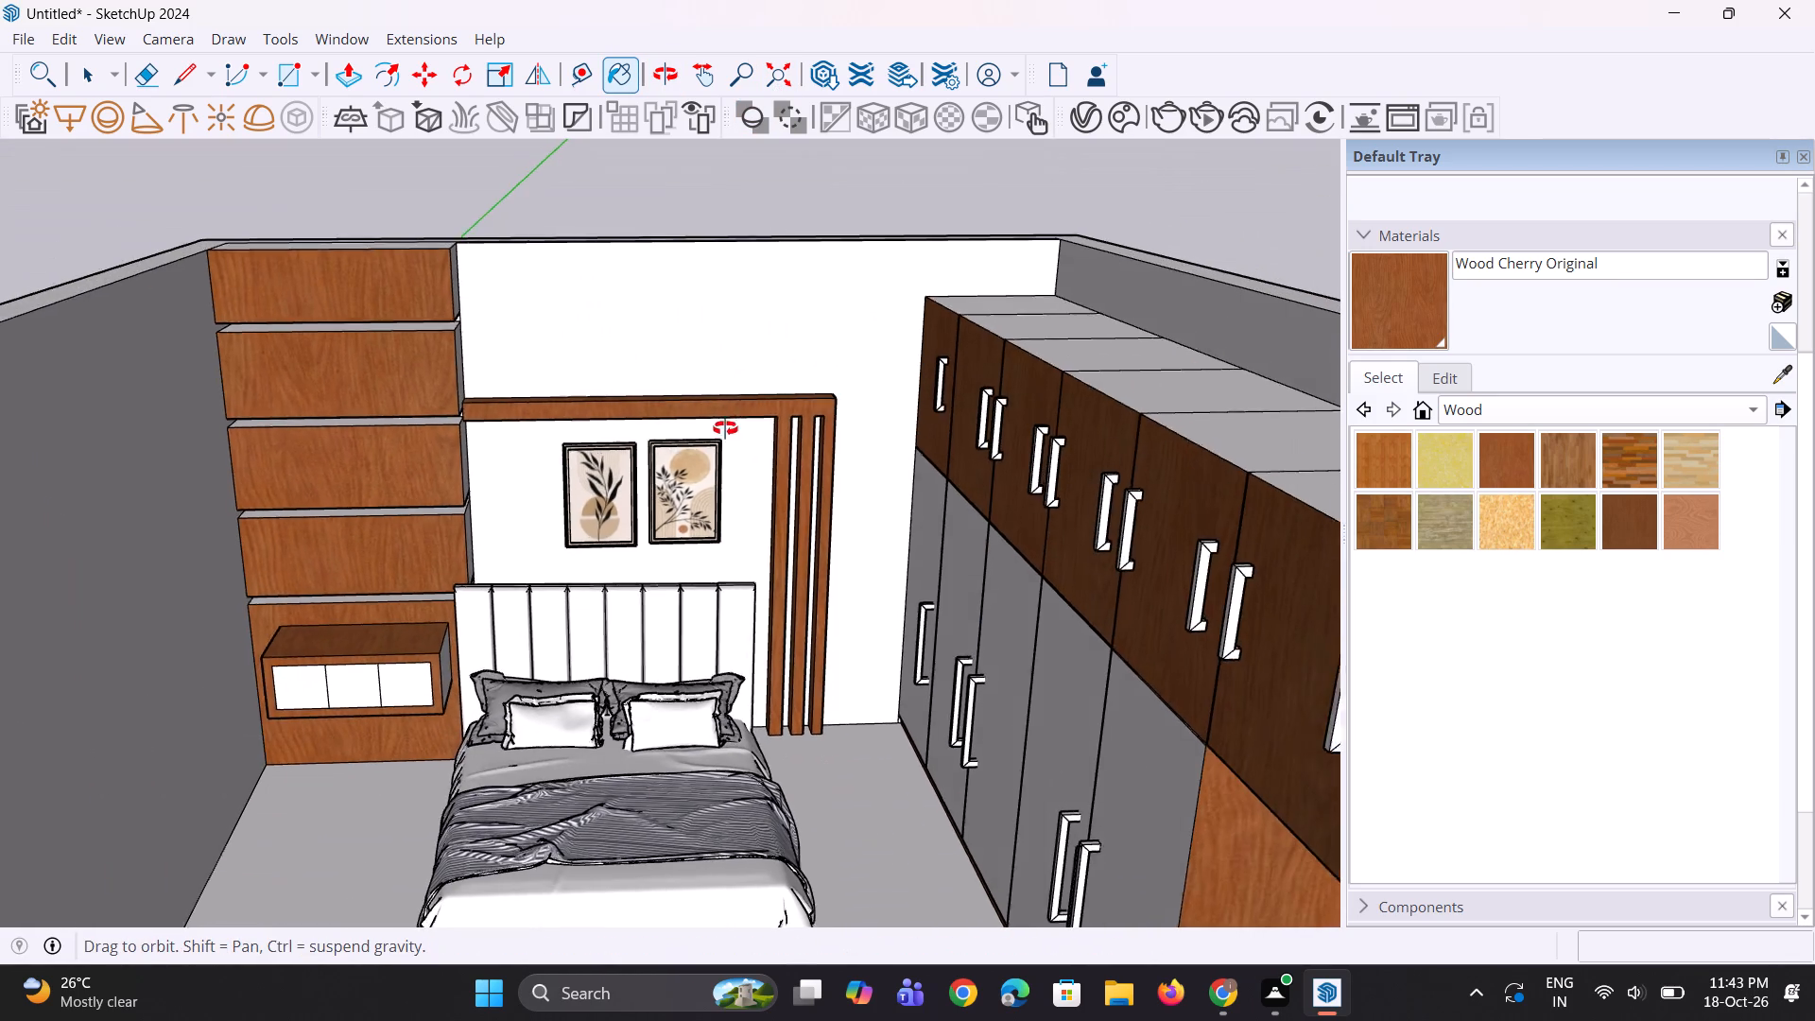
middle_click_drag(725, 428, 718, 369)
scroll(718, 369, "down", 10)
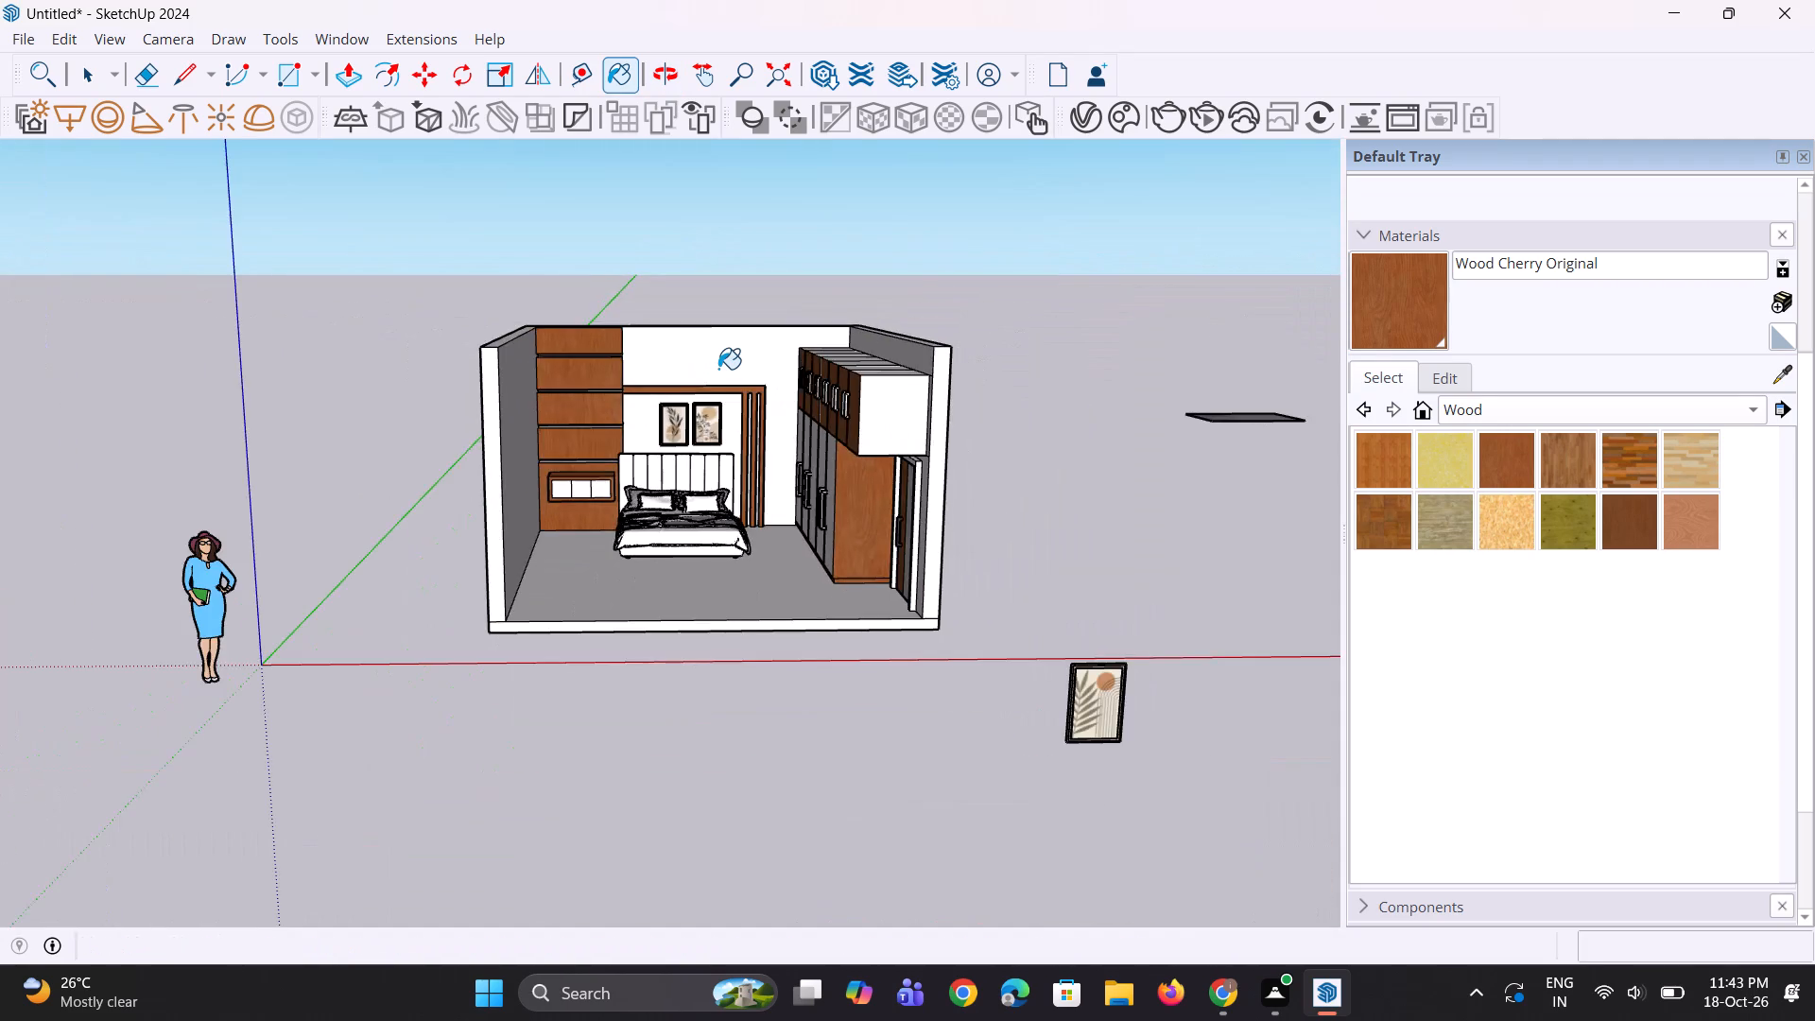
middle_click_drag(726, 370, 753, 377)
scroll(766, 482, "down", 5)
middle_click_drag(766, 482, 801, 476)
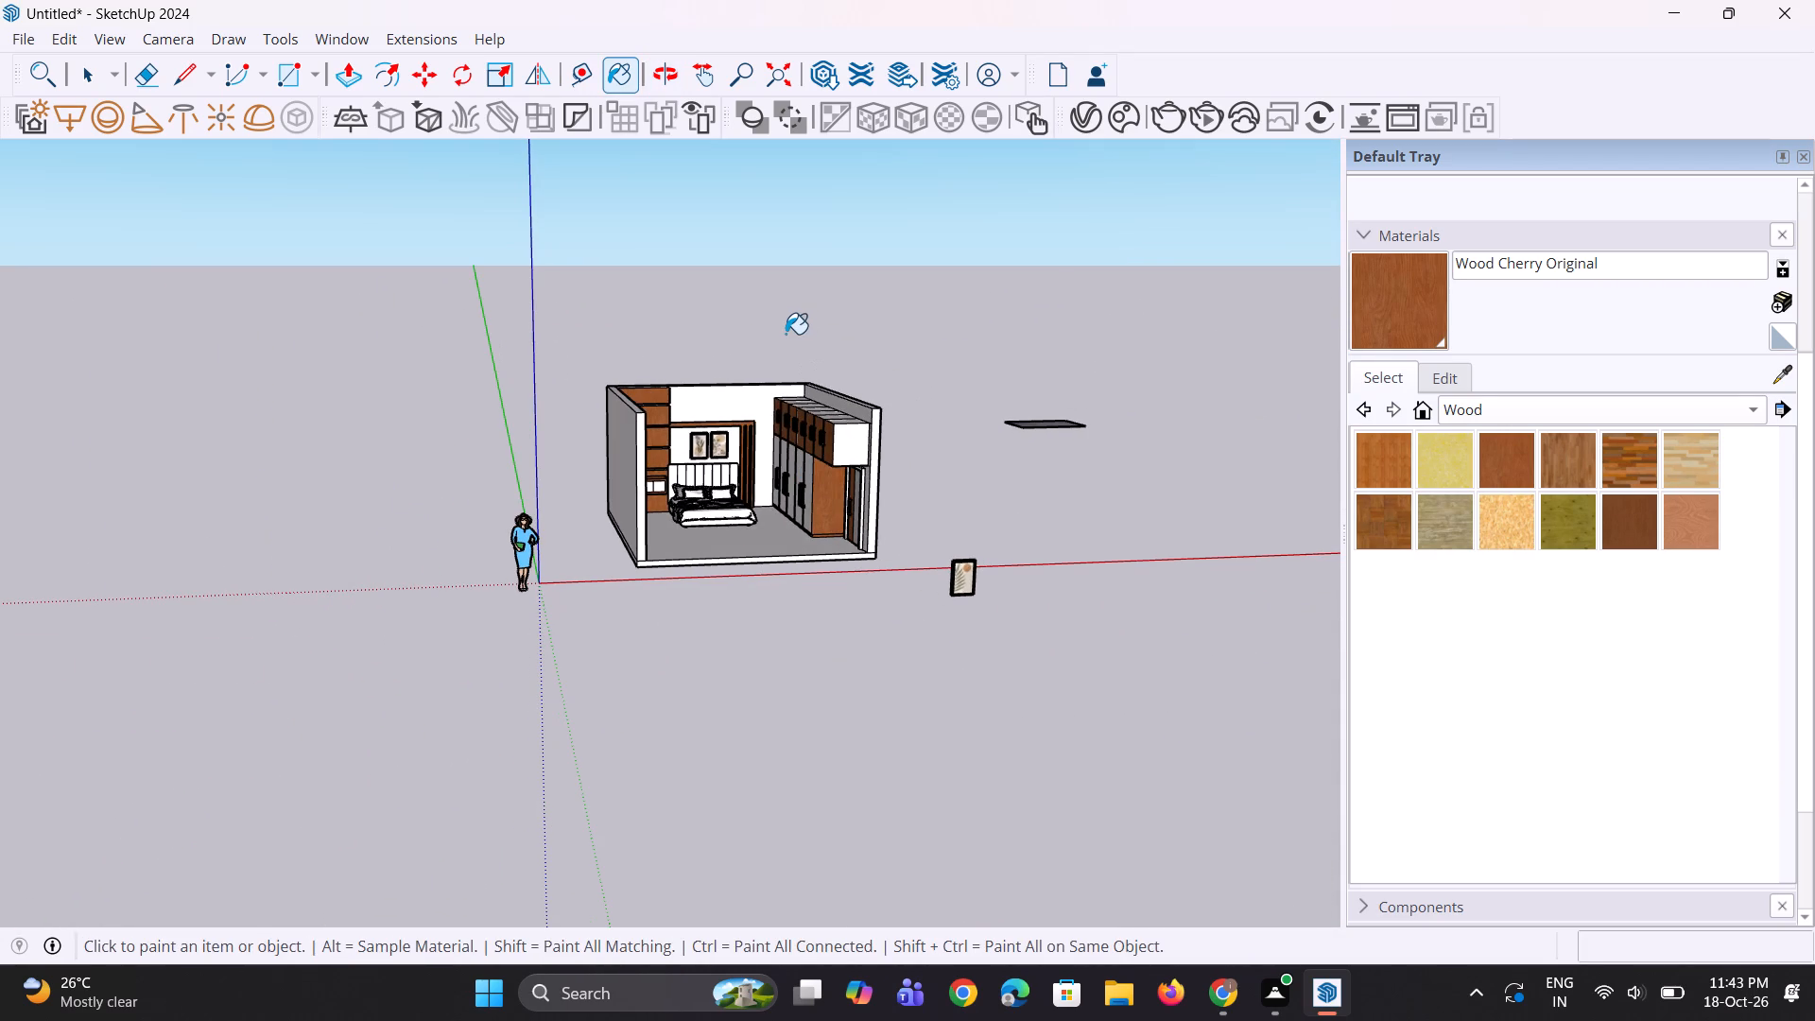
scroll(994, 476, "down", 1)
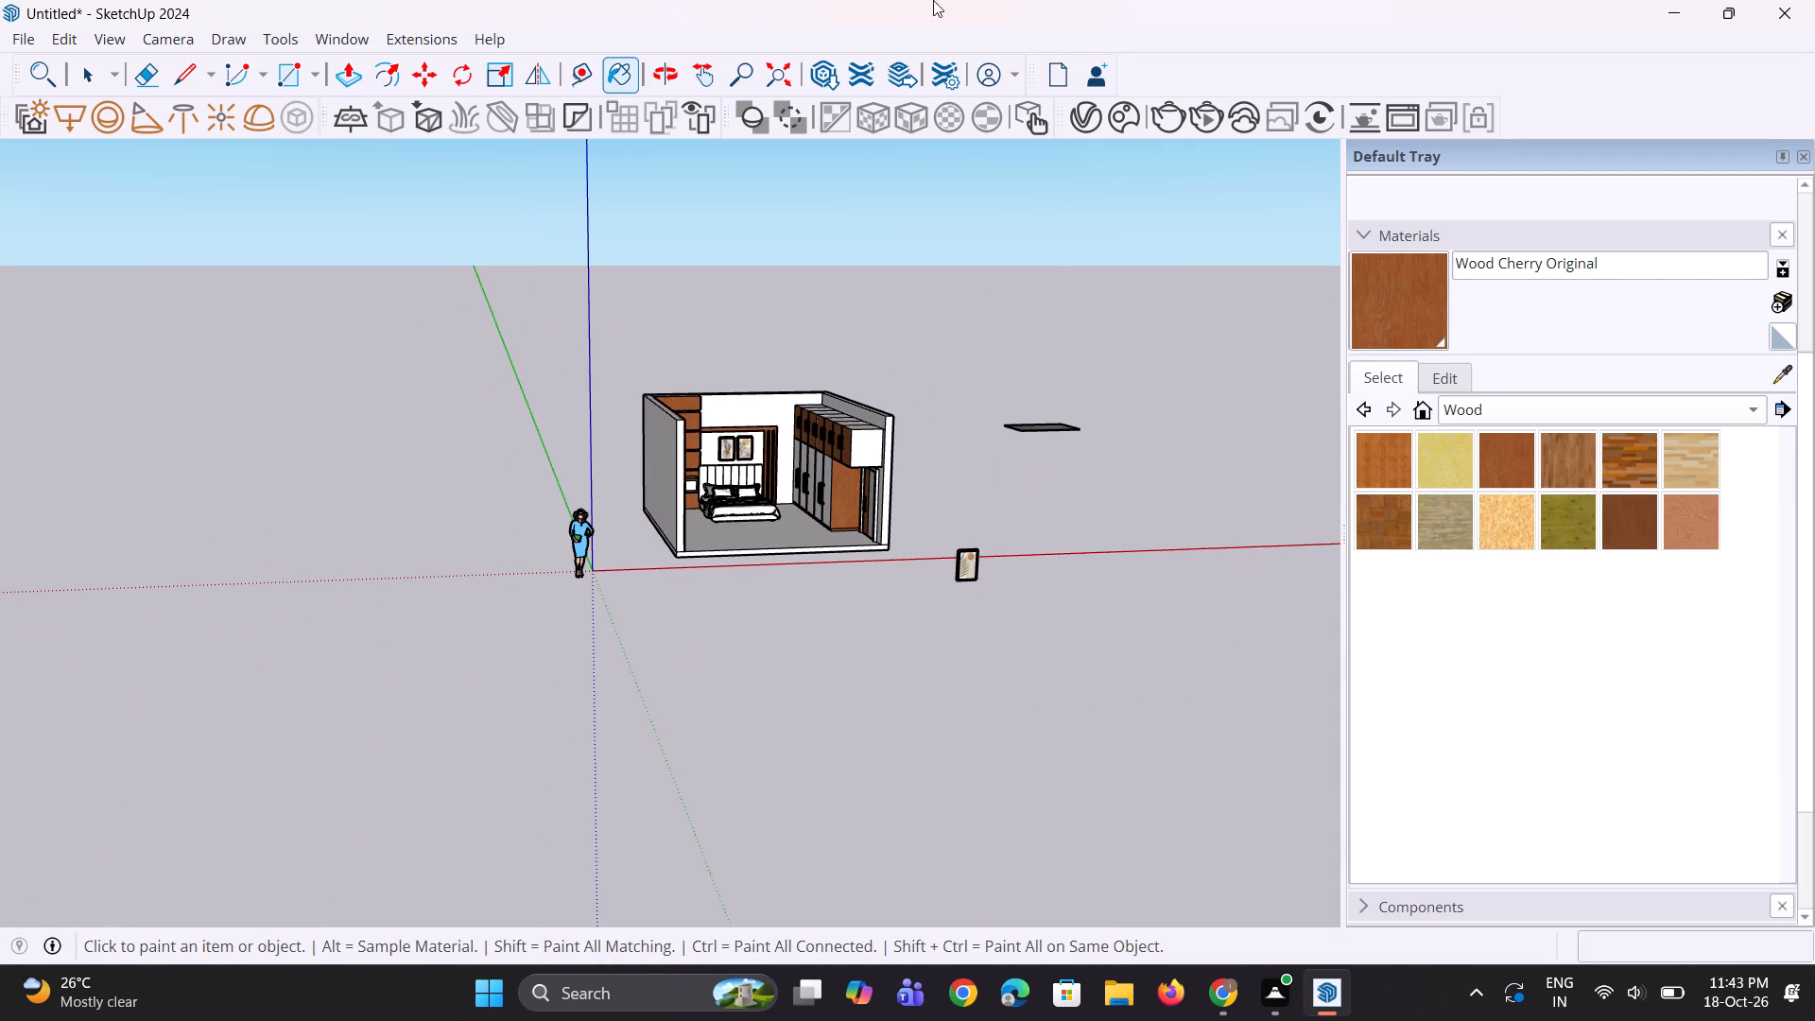
key("space")
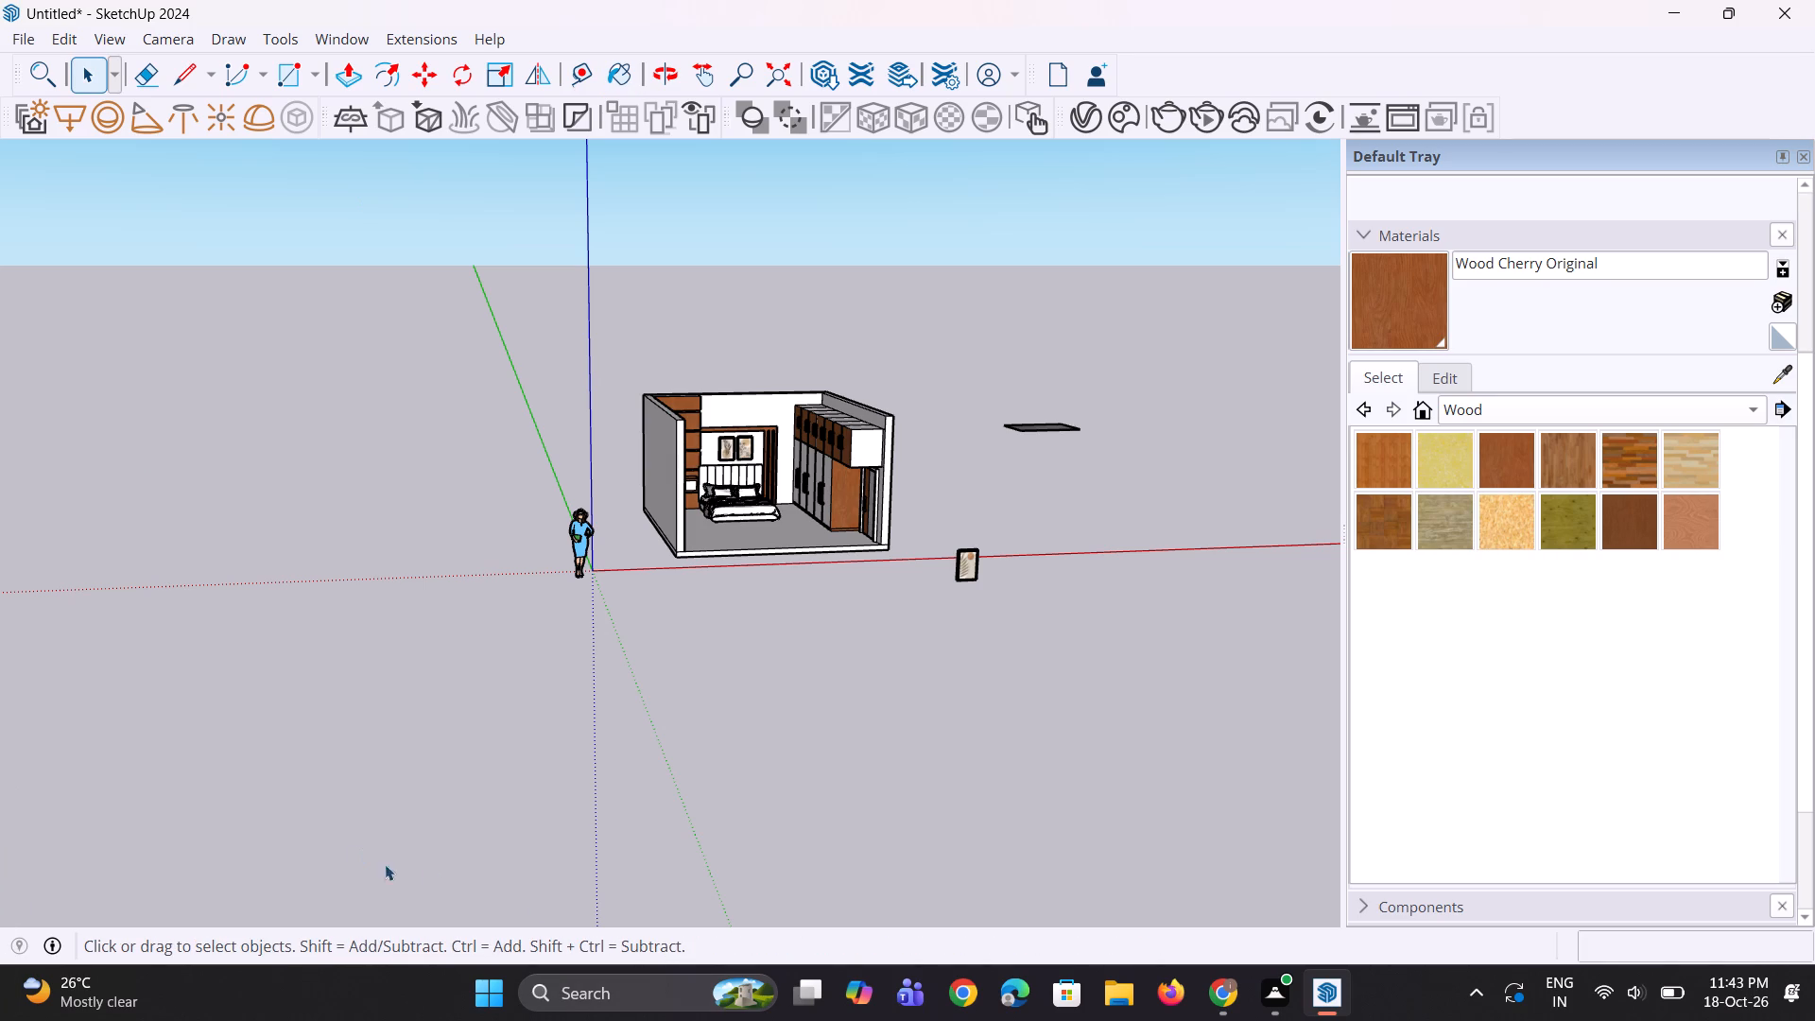
Move the grey rug from outside the model onto the bedroom floor in front of the bed.
middle_click_drag(989, 592, 892, 719)
scroll(1038, 501, "up", 1)
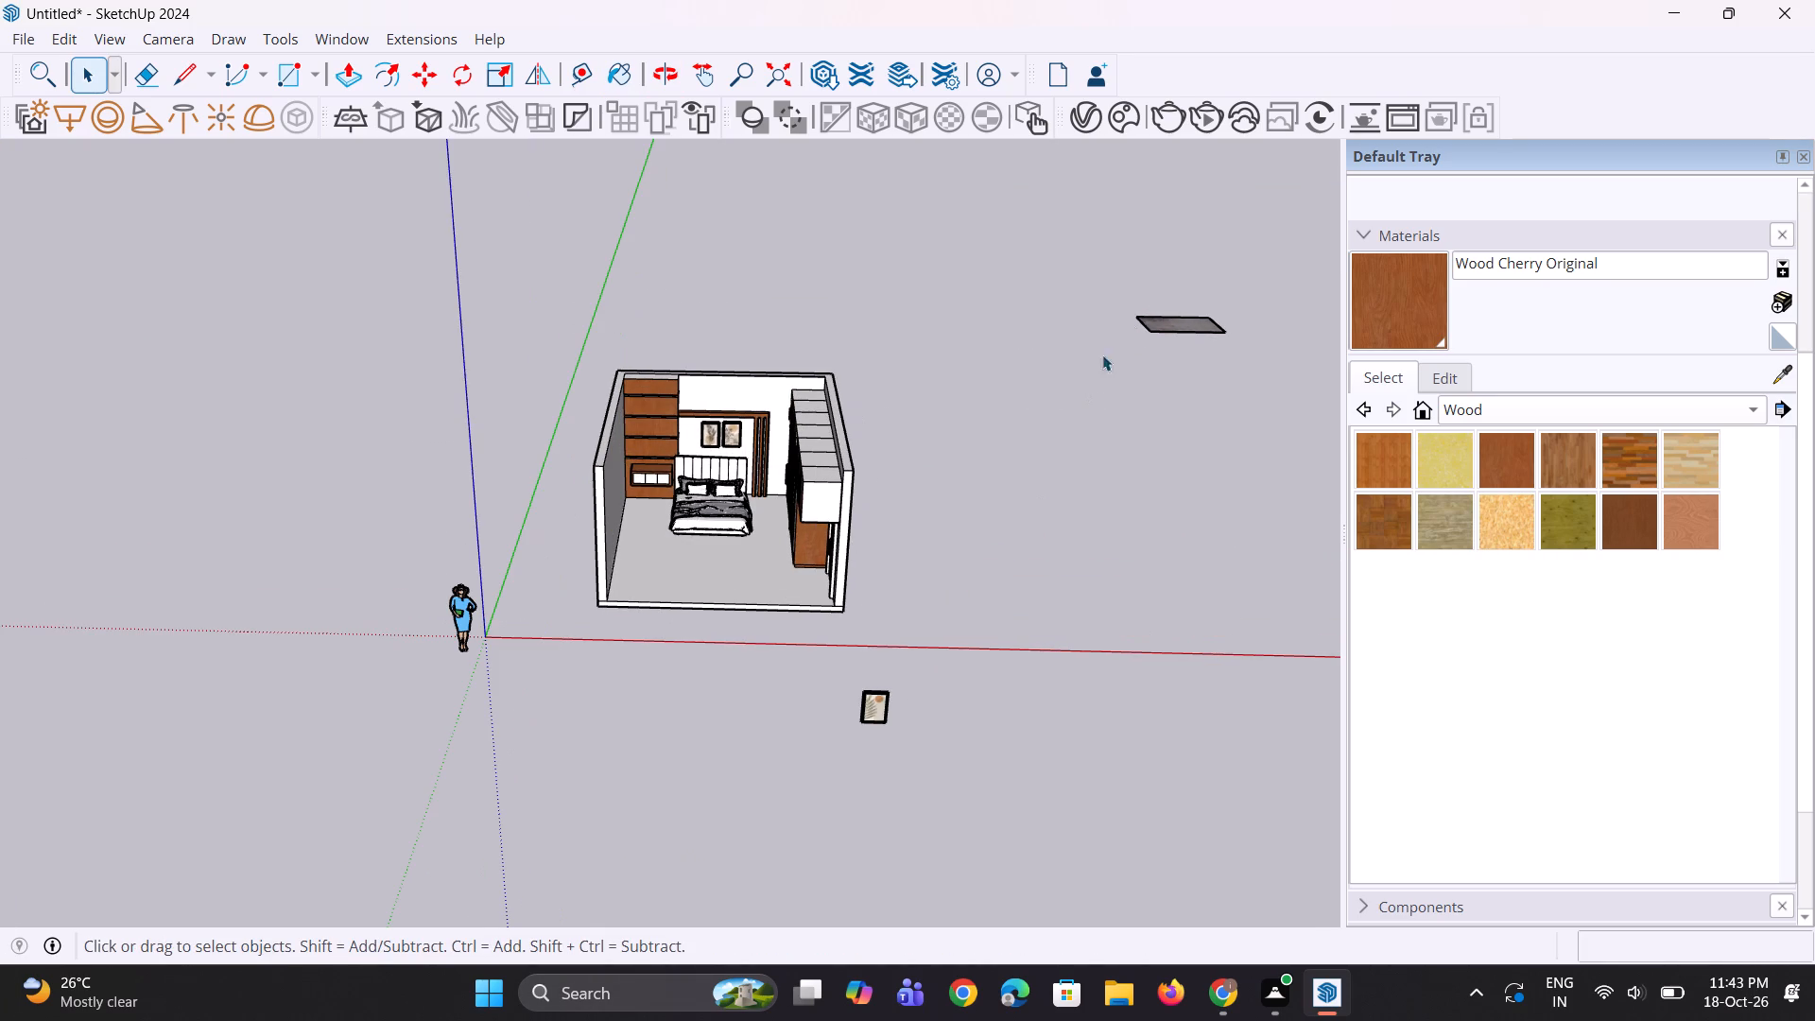
left_click(1144, 332)
key("m")
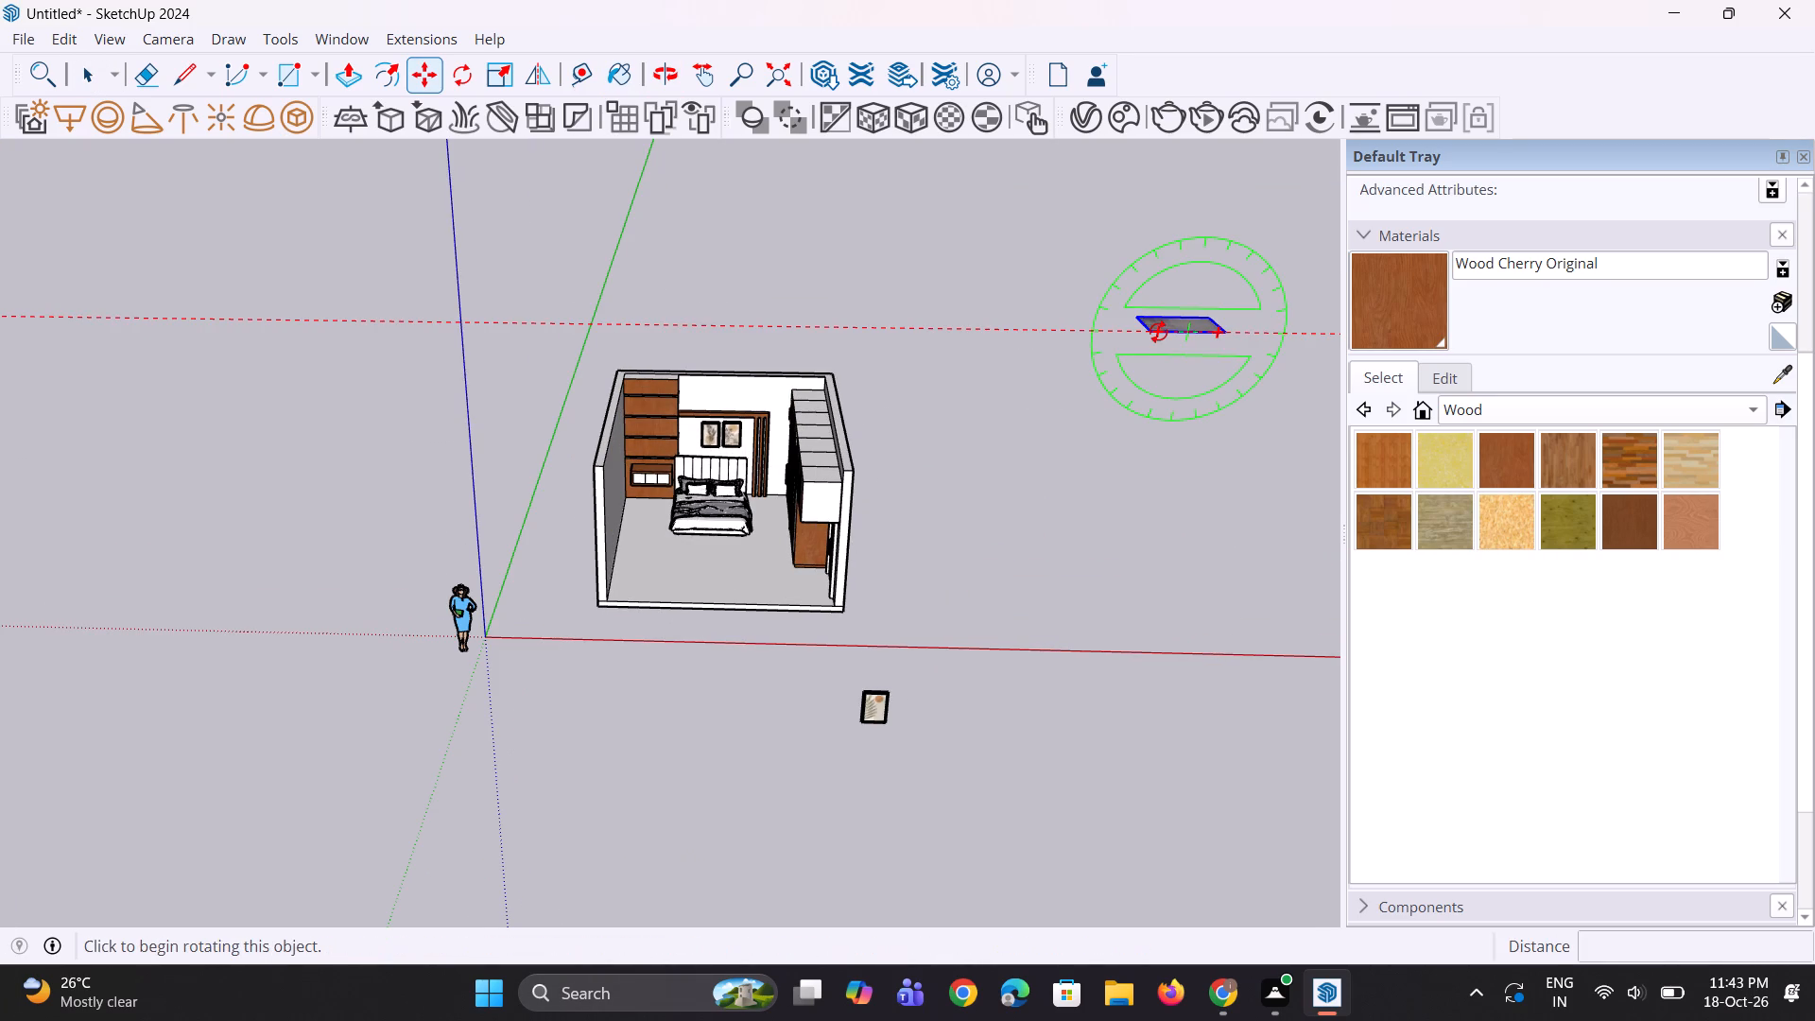
left_click(1158, 332)
key("Escape")
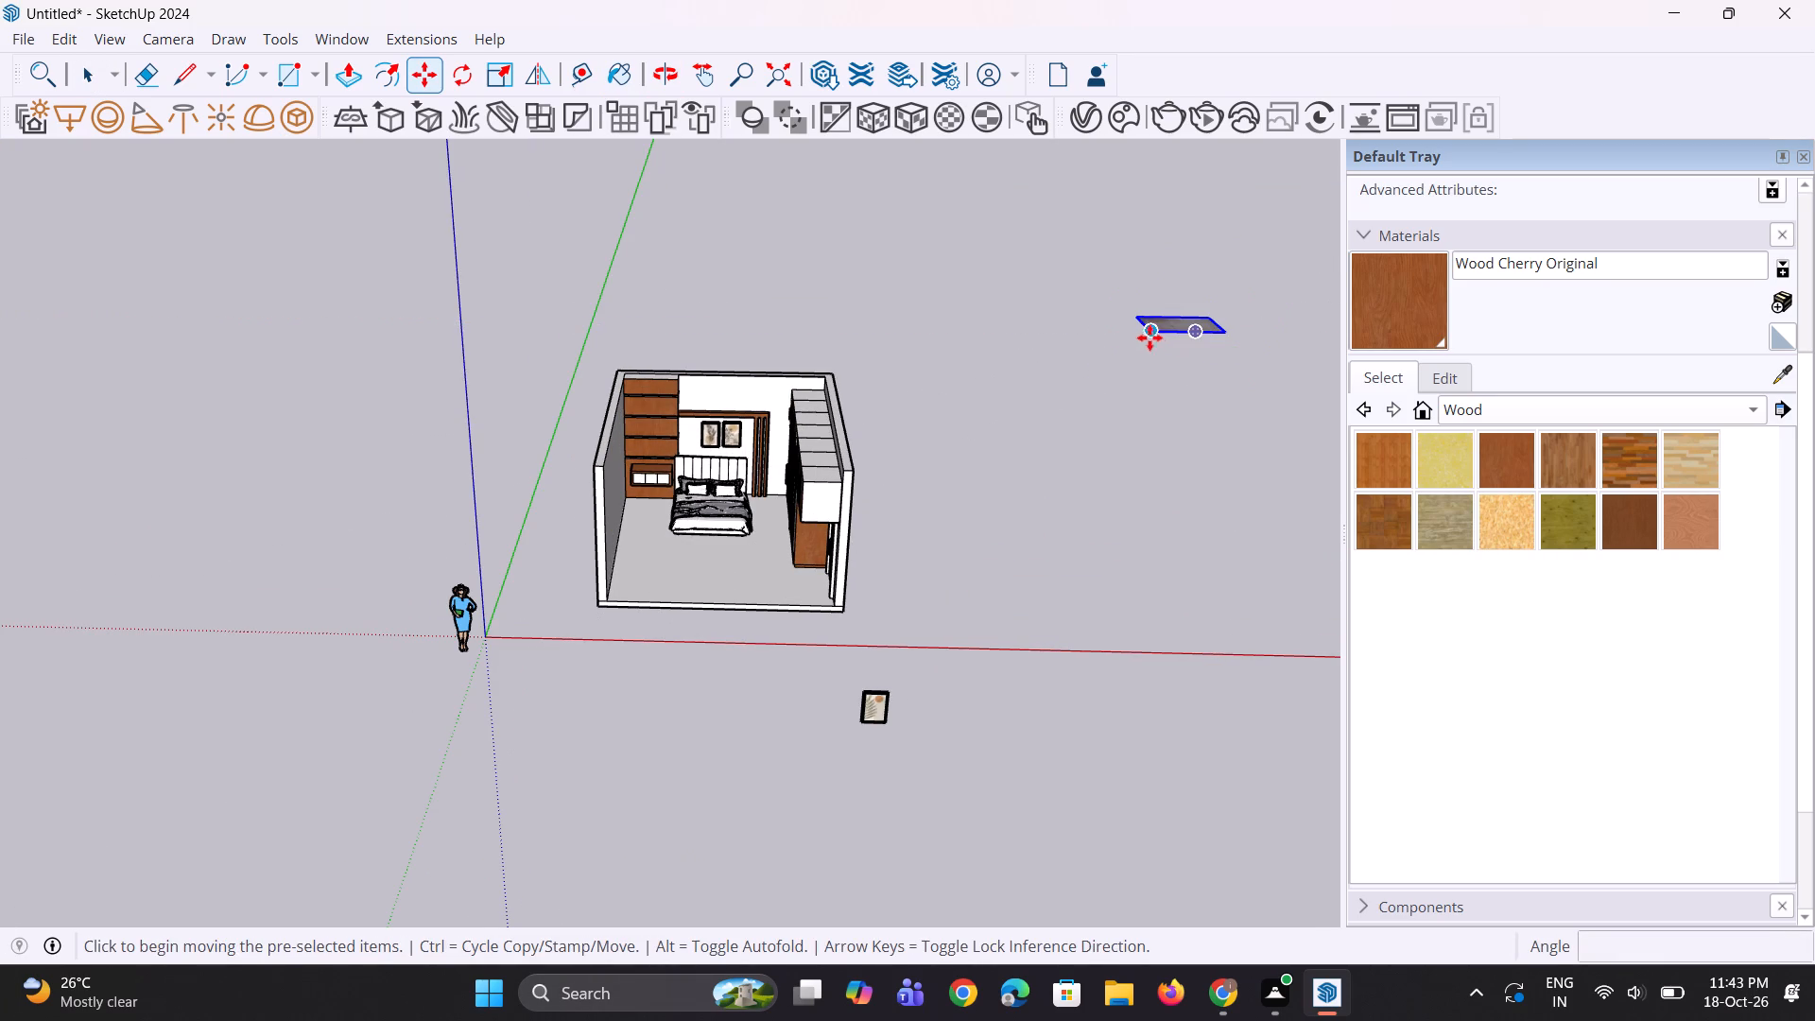
left_click(1148, 336)
scroll(690, 649, "up", 2)
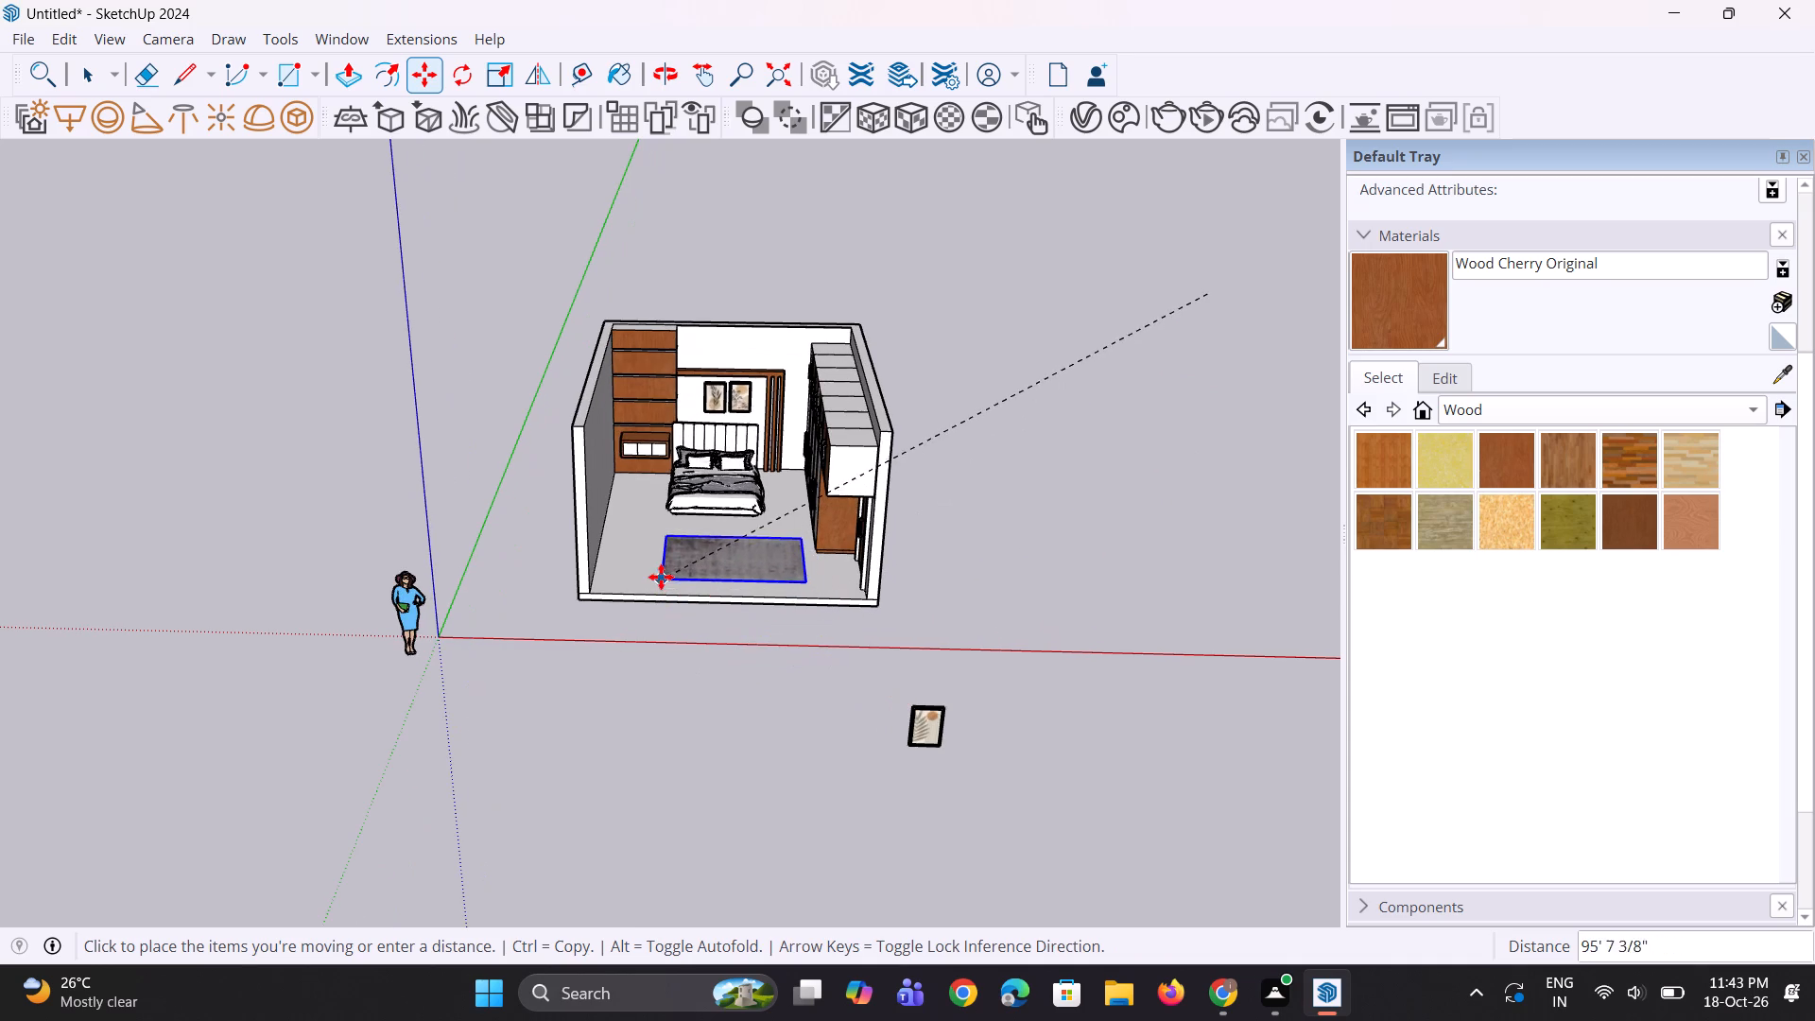
left_click(659, 568)
Slide the rug partly under the foot of the bed and shift it about 9" sideways, away from the wardrobe.
middle_click_drag(693, 593, 737, 725)
scroll(686, 594, "up", 5)
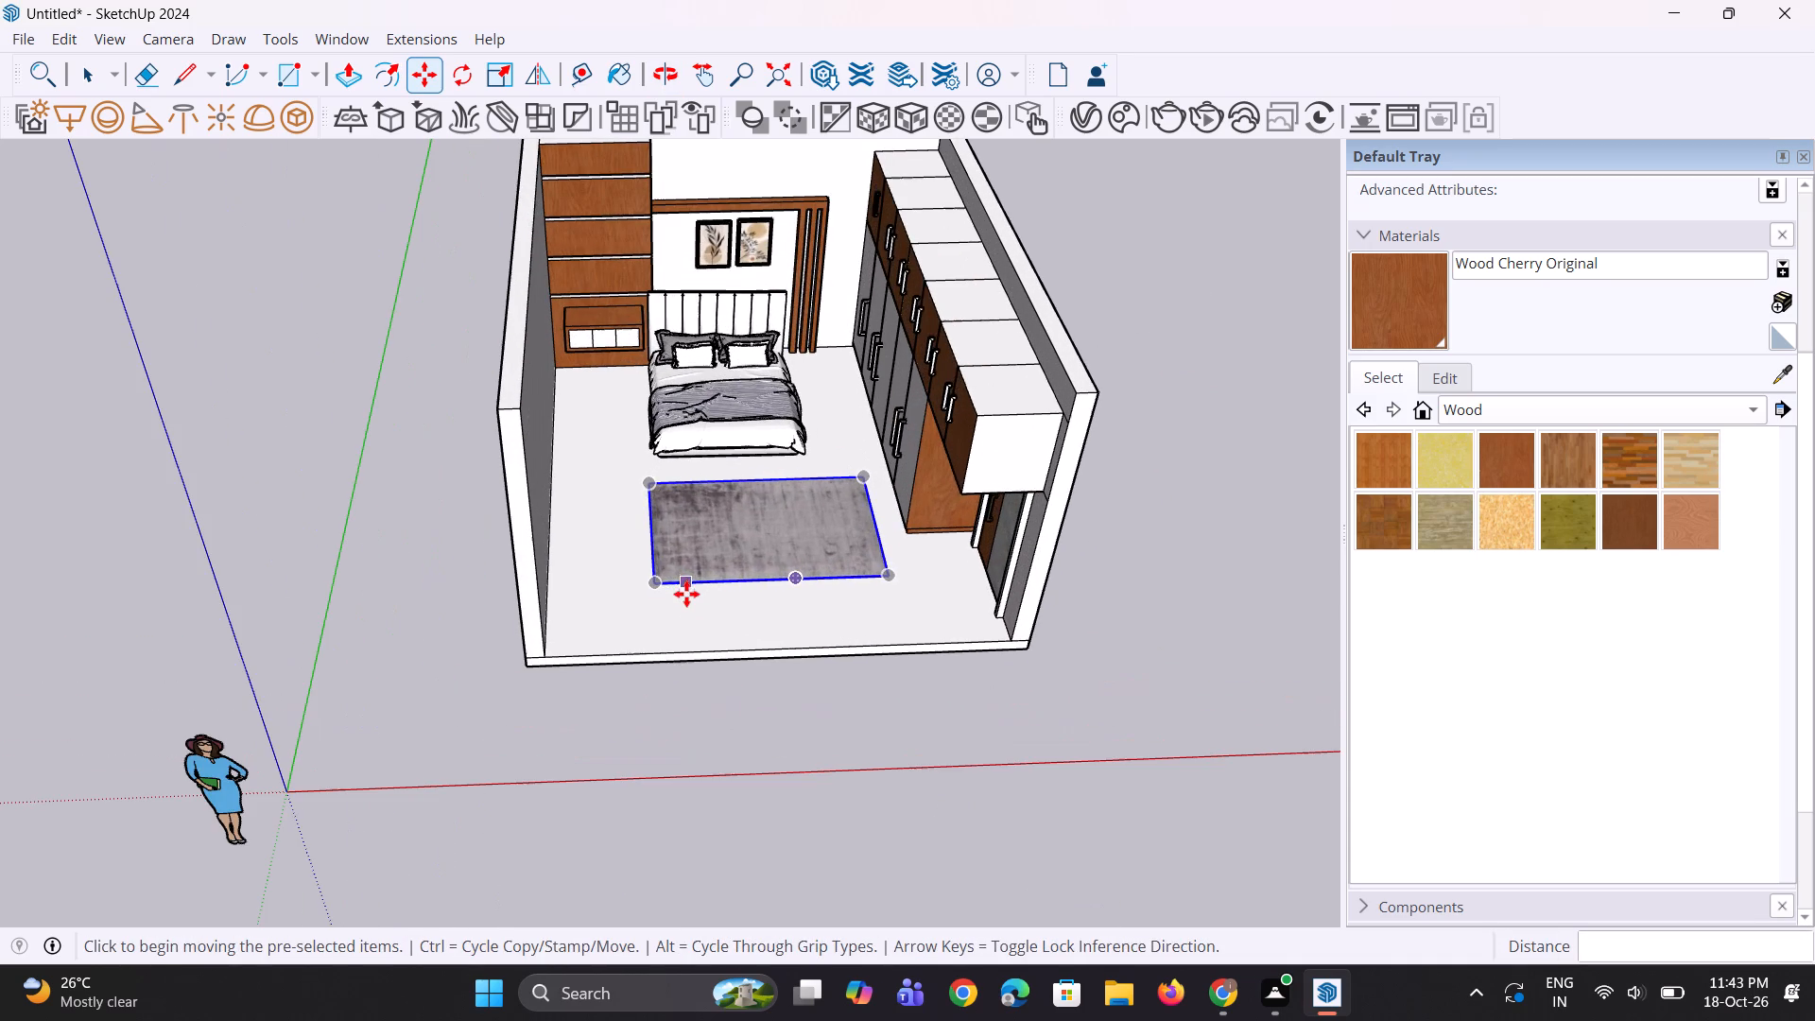
left_click(653, 580)
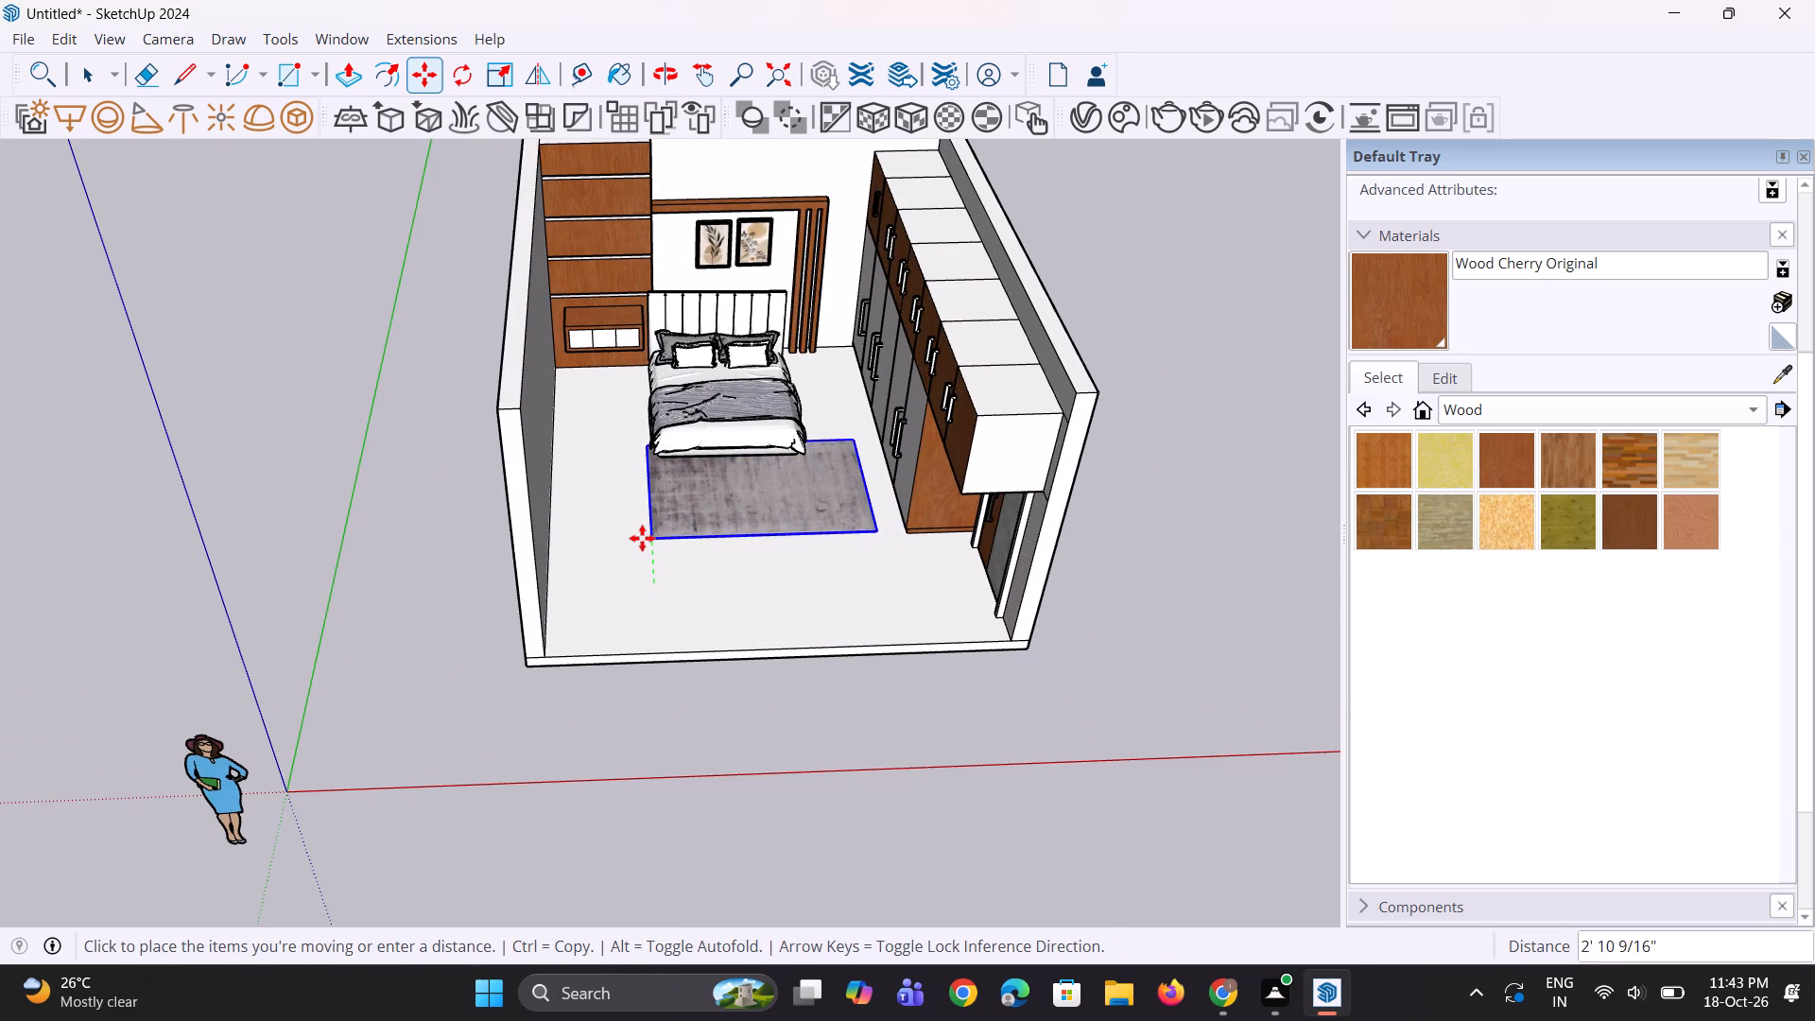
left_click(638, 528)
left_click(646, 527)
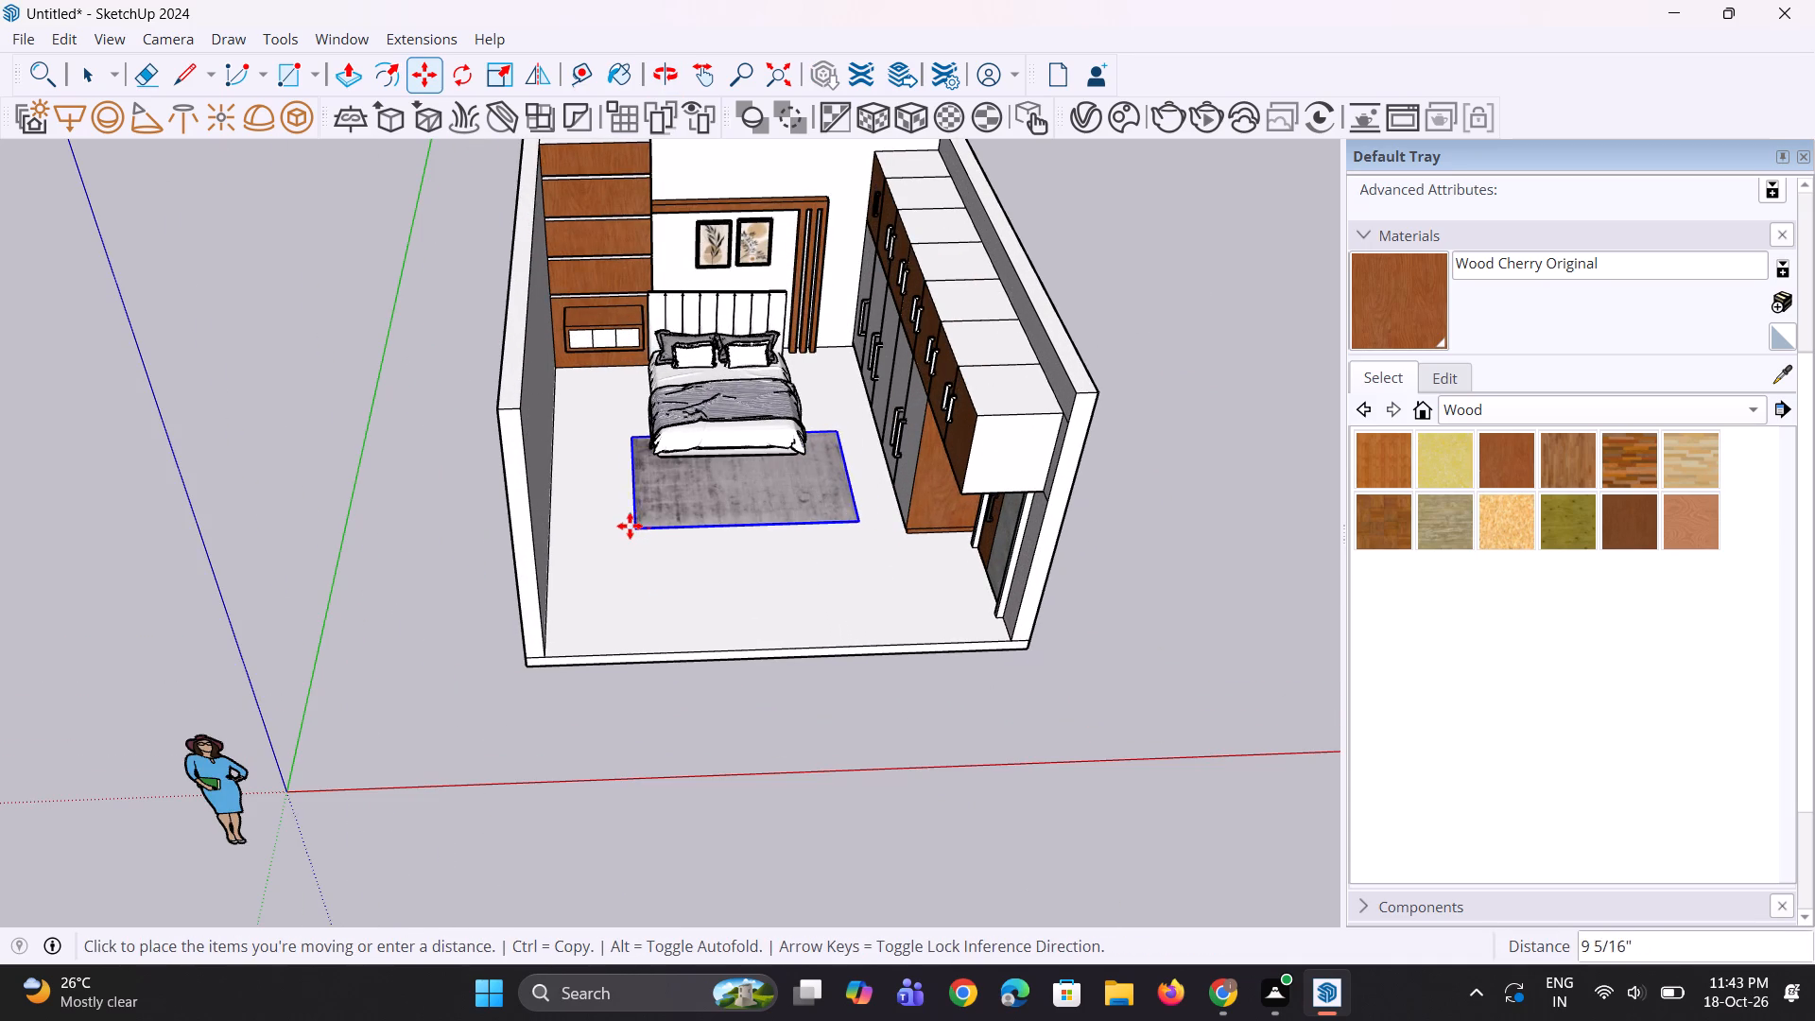
left_click(629, 526)
Examine the rug's placement at the foot of the bed within the whole room.
scroll(692, 537, "up", 2)
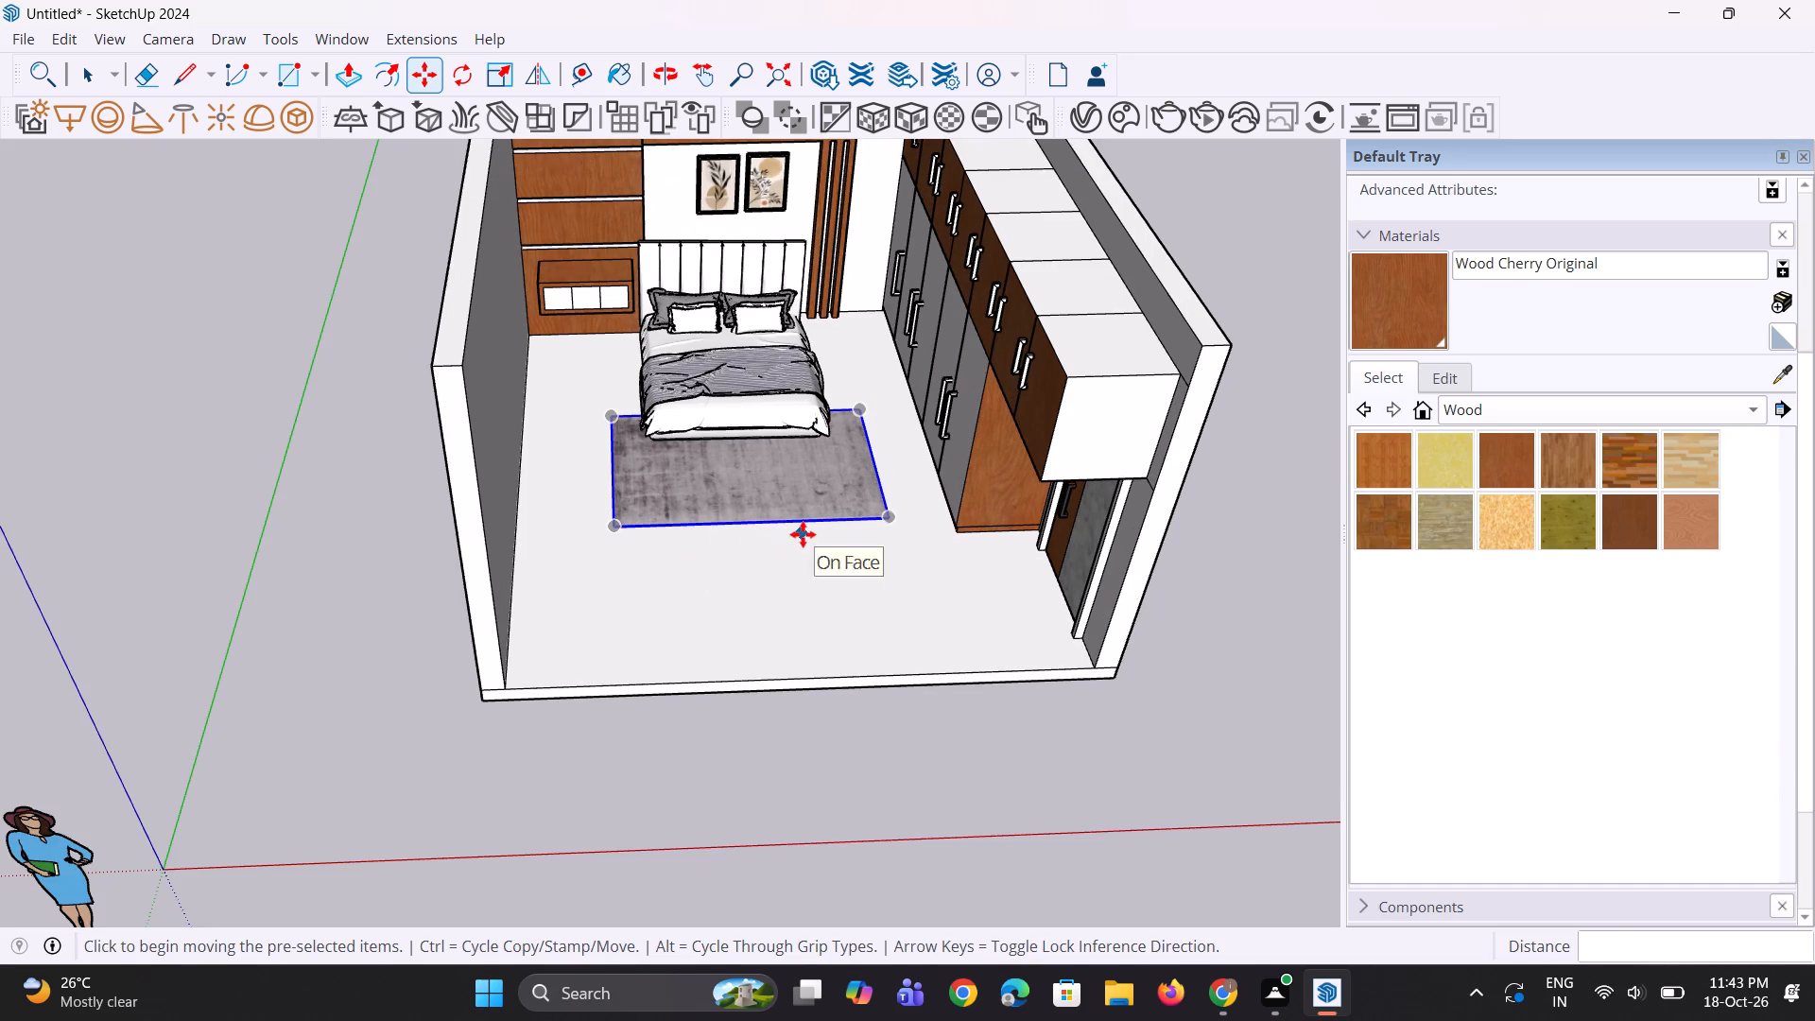
scroll(791, 578, "down", 5)
middle_click_drag(792, 579, 787, 526)
key("space")
key("space")
scroll(736, 630, "up", 1)
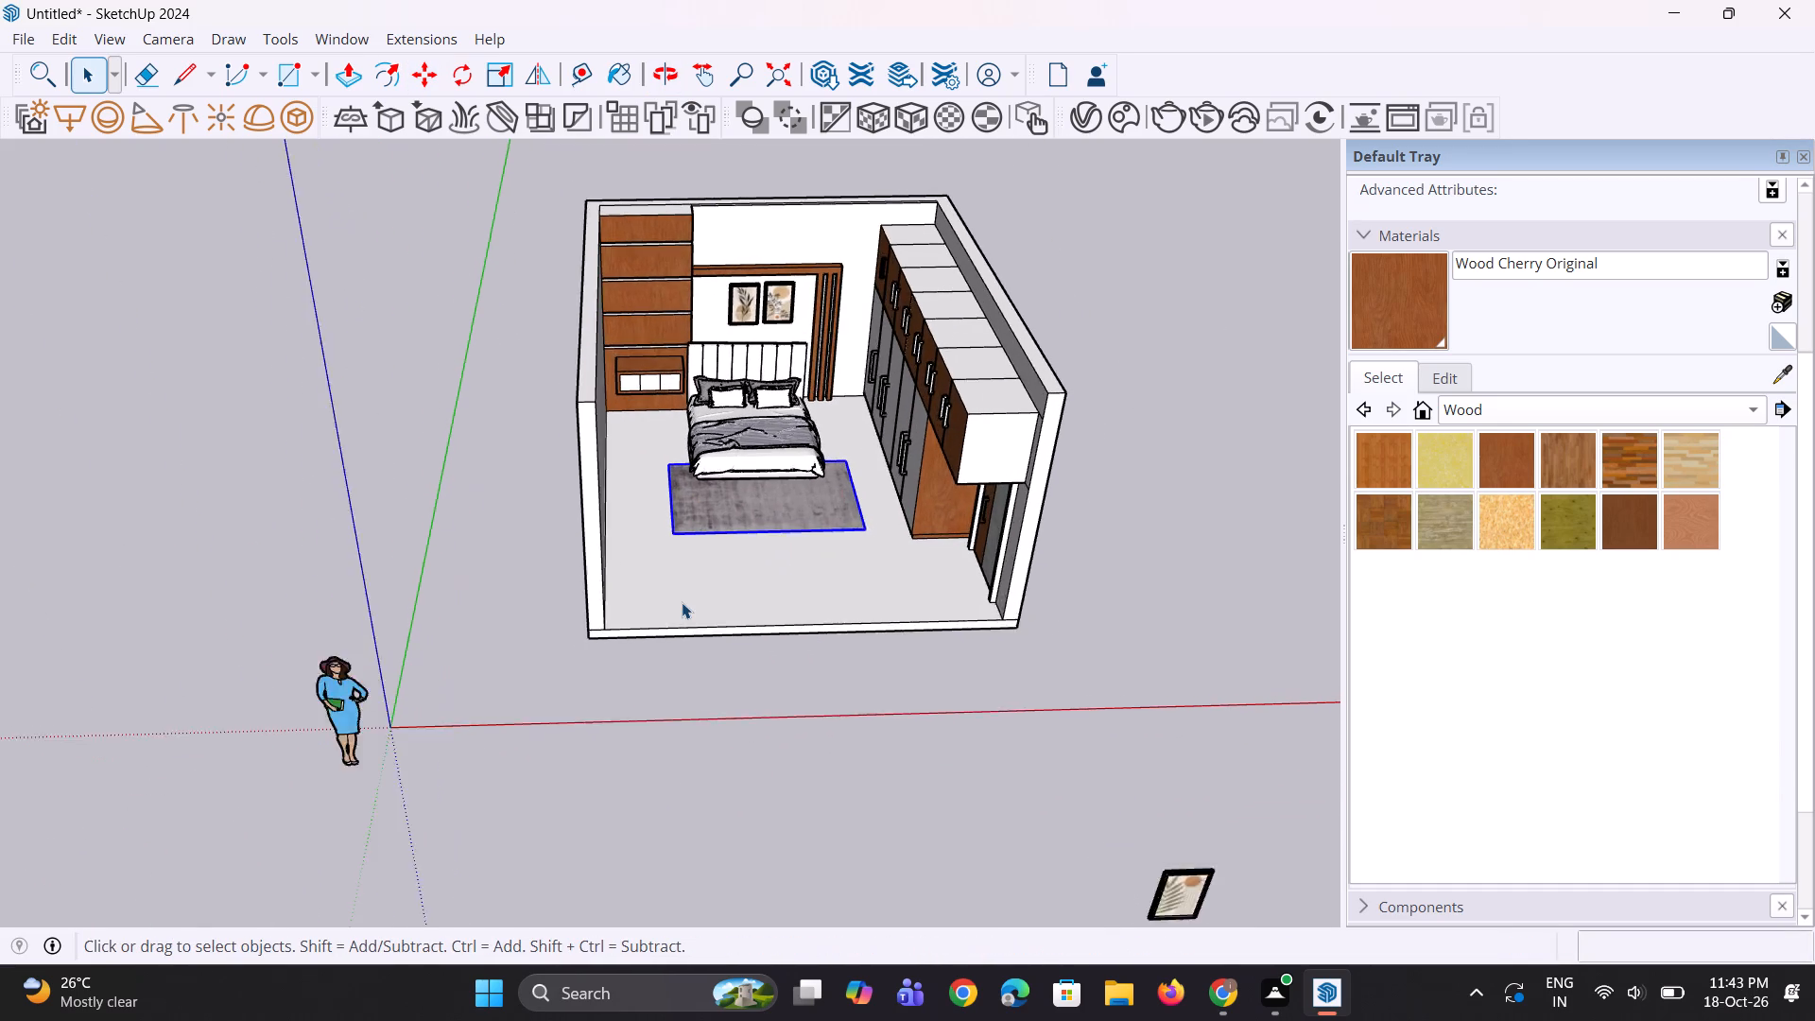
scroll(682, 602, "up", 3)
scroll(687, 655, "down", 4)
middle_click_drag(691, 654, 690, 617)
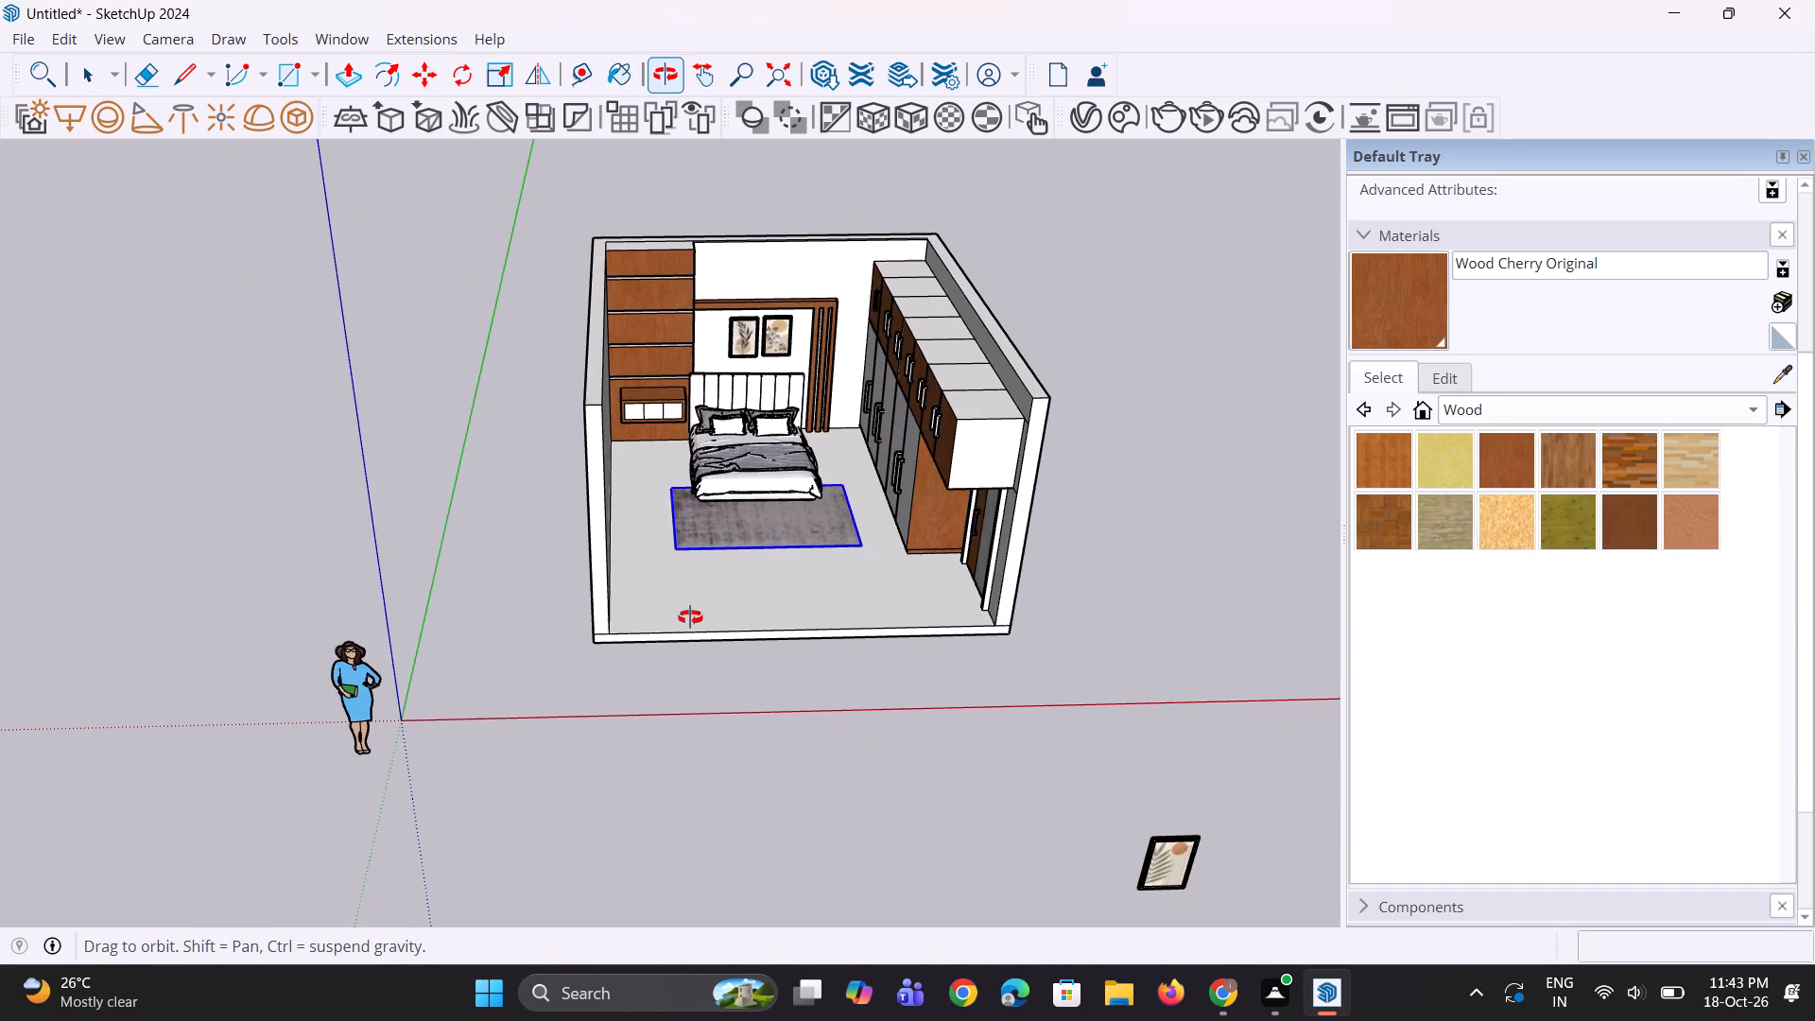
Examine the bed and the rug beneath it from above and from closer inside the room.
middle_click_drag(690, 617, 703, 626)
scroll(703, 626, "down", 2)
scroll(771, 478, "up", 1)
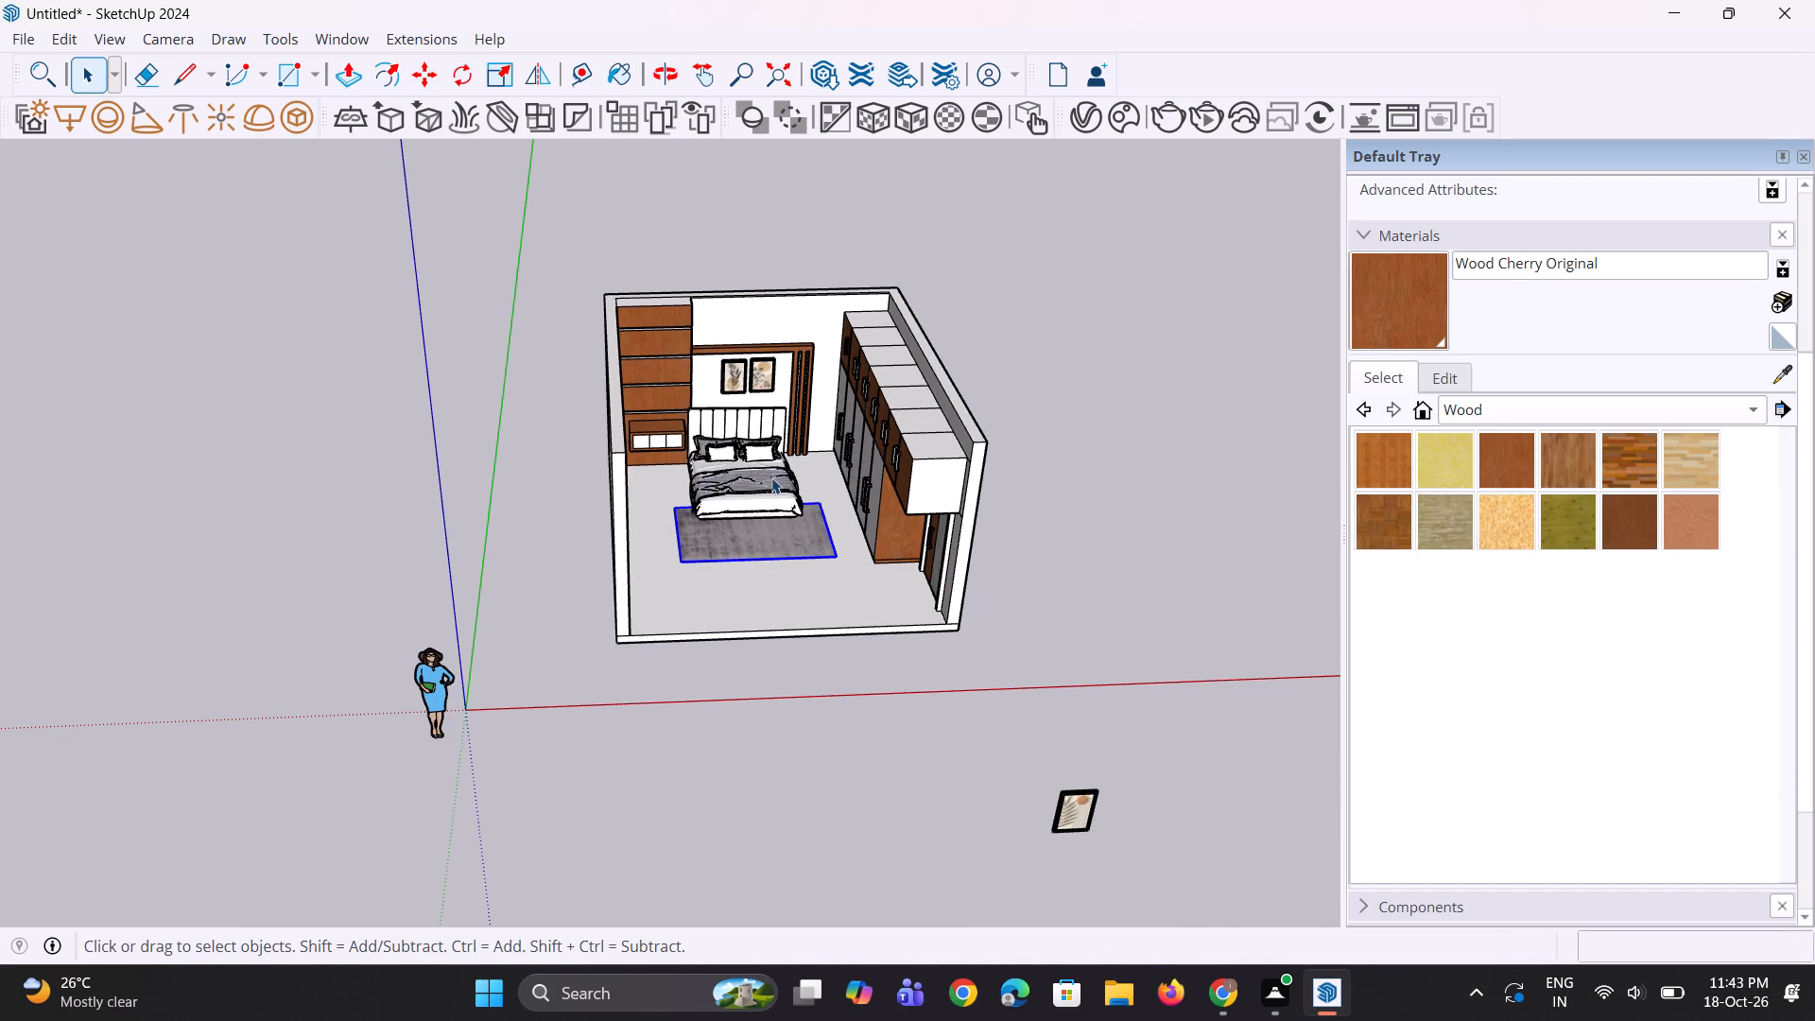
scroll(771, 477, "up", 6)
scroll(719, 546, "up", 2)
middle_click_drag(724, 541, 737, 441)
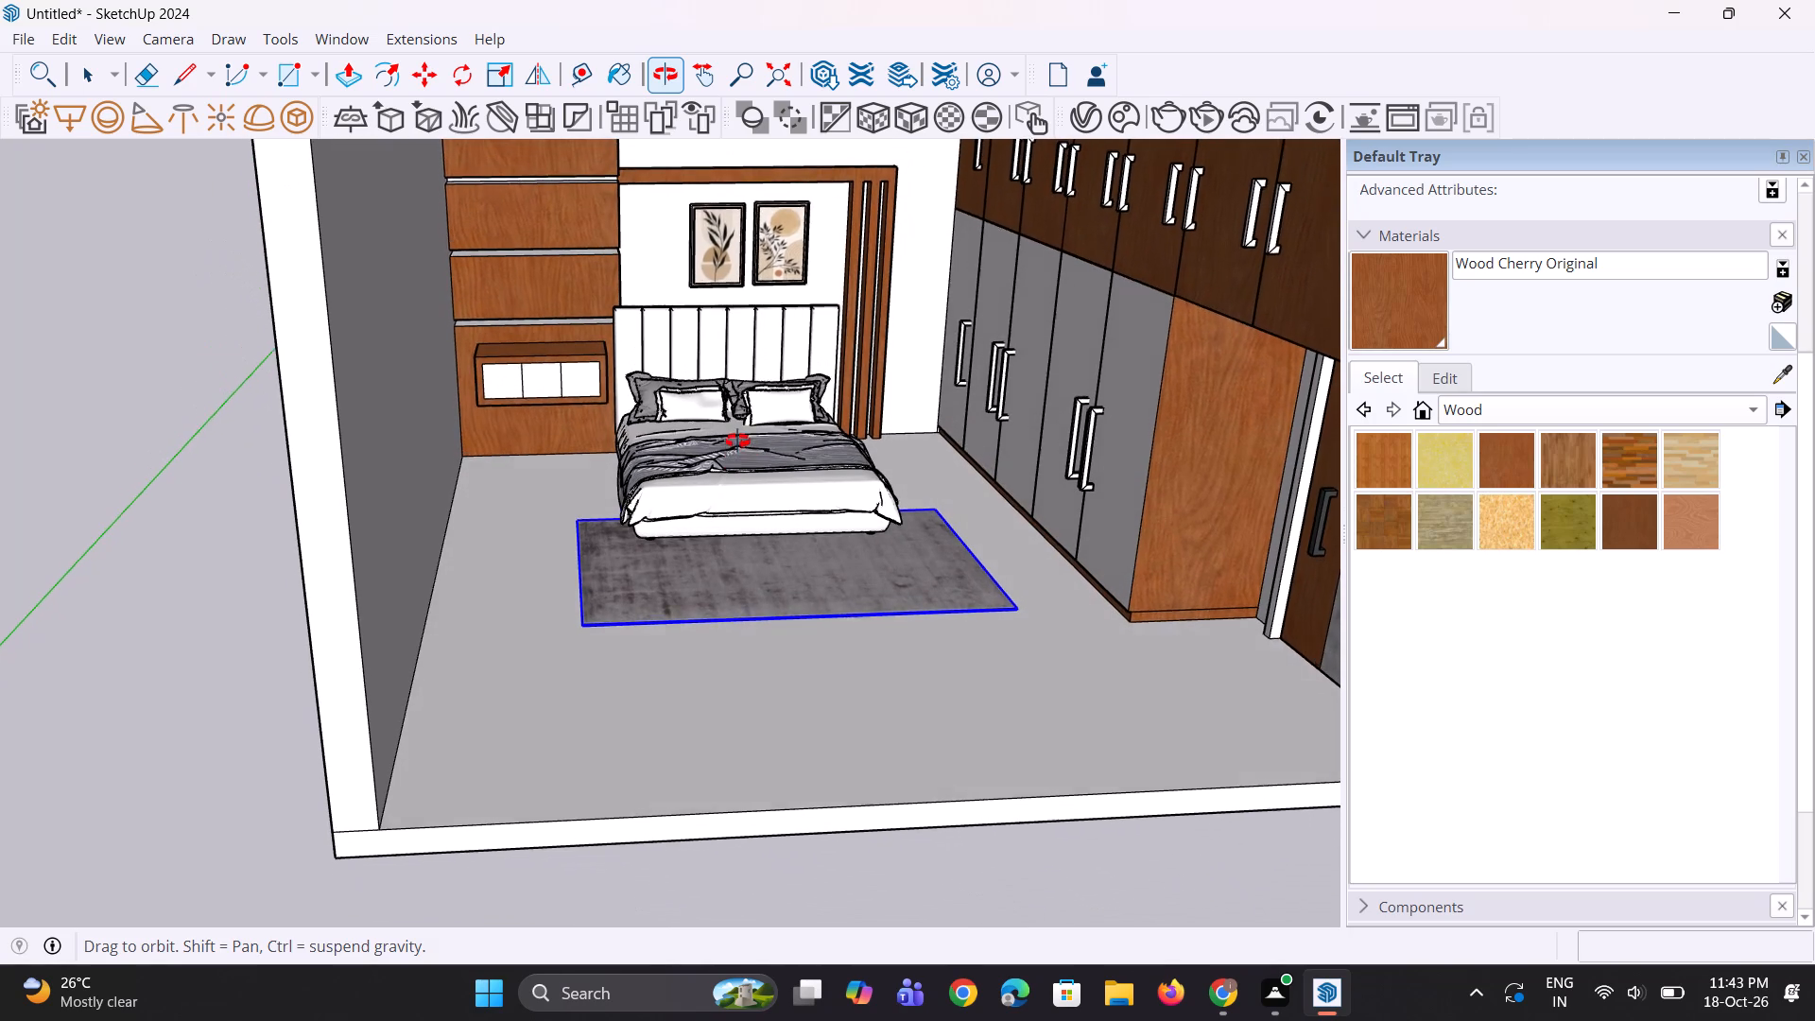
middle_click_drag(737, 441, 745, 486)
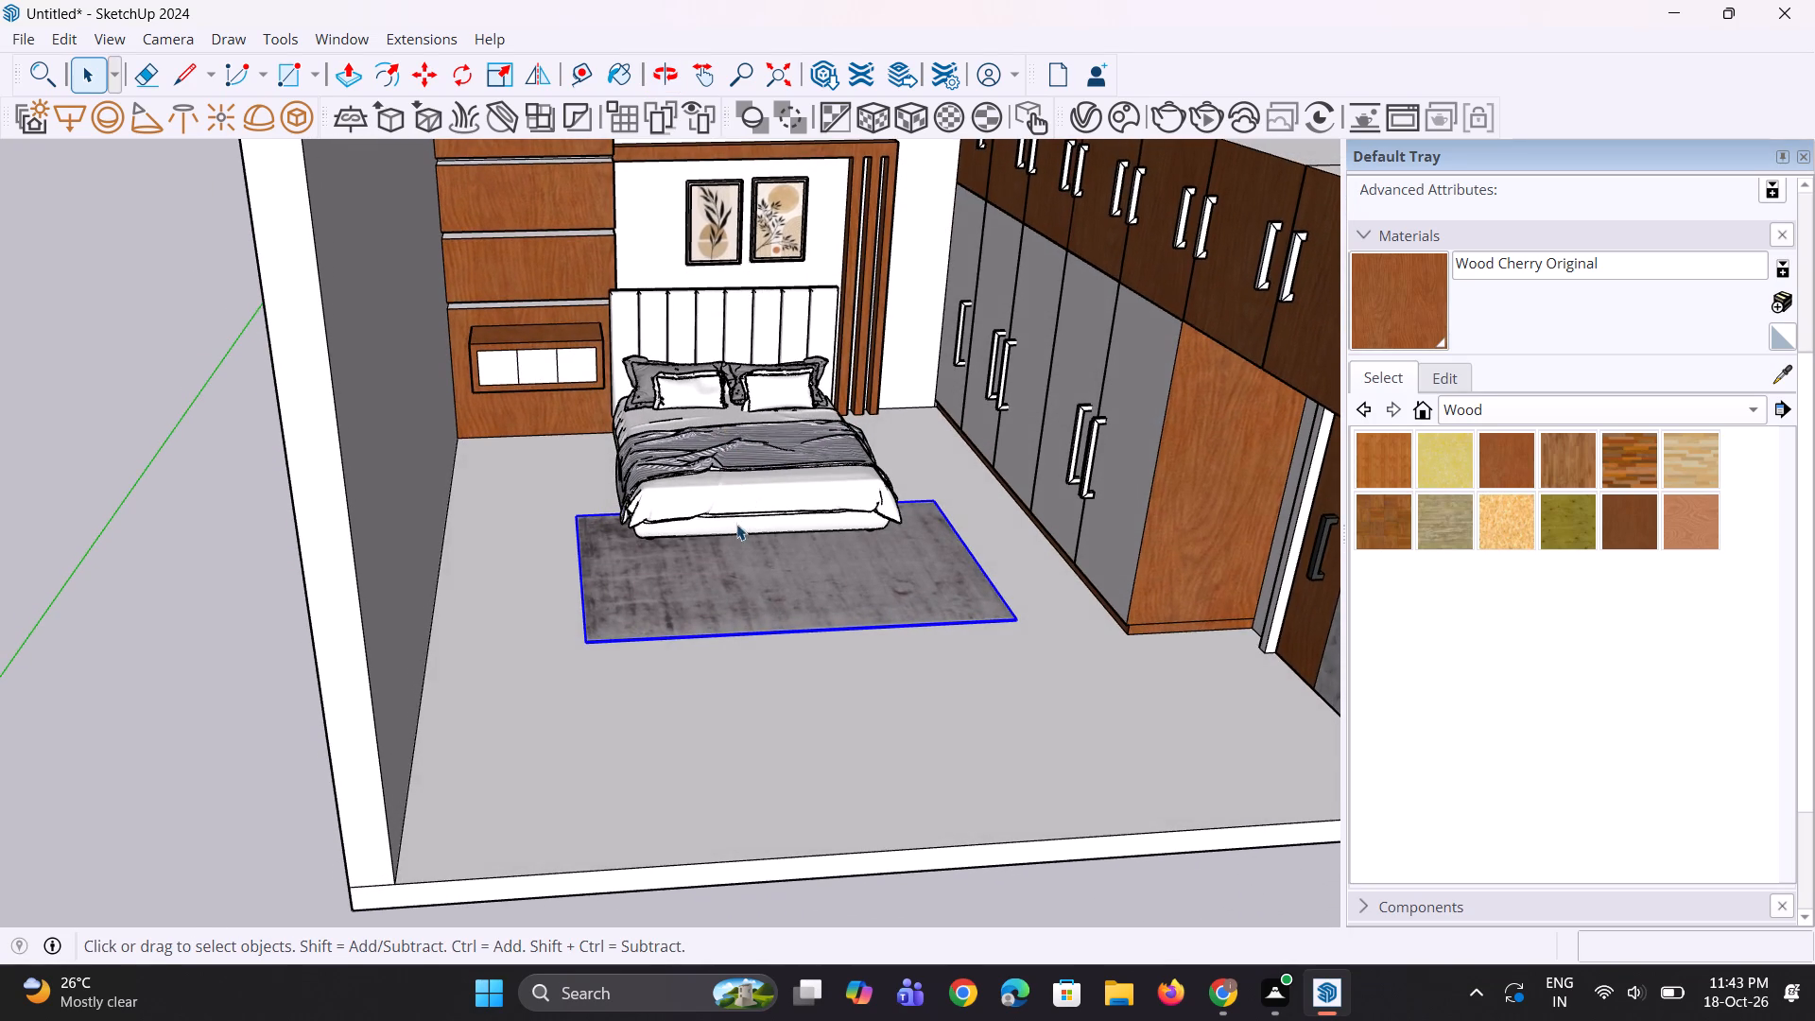
scroll(735, 528, "down", 3)
middle_click(735, 528)
scroll(739, 534, "up", 1)
scroll(698, 432, "up", 2)
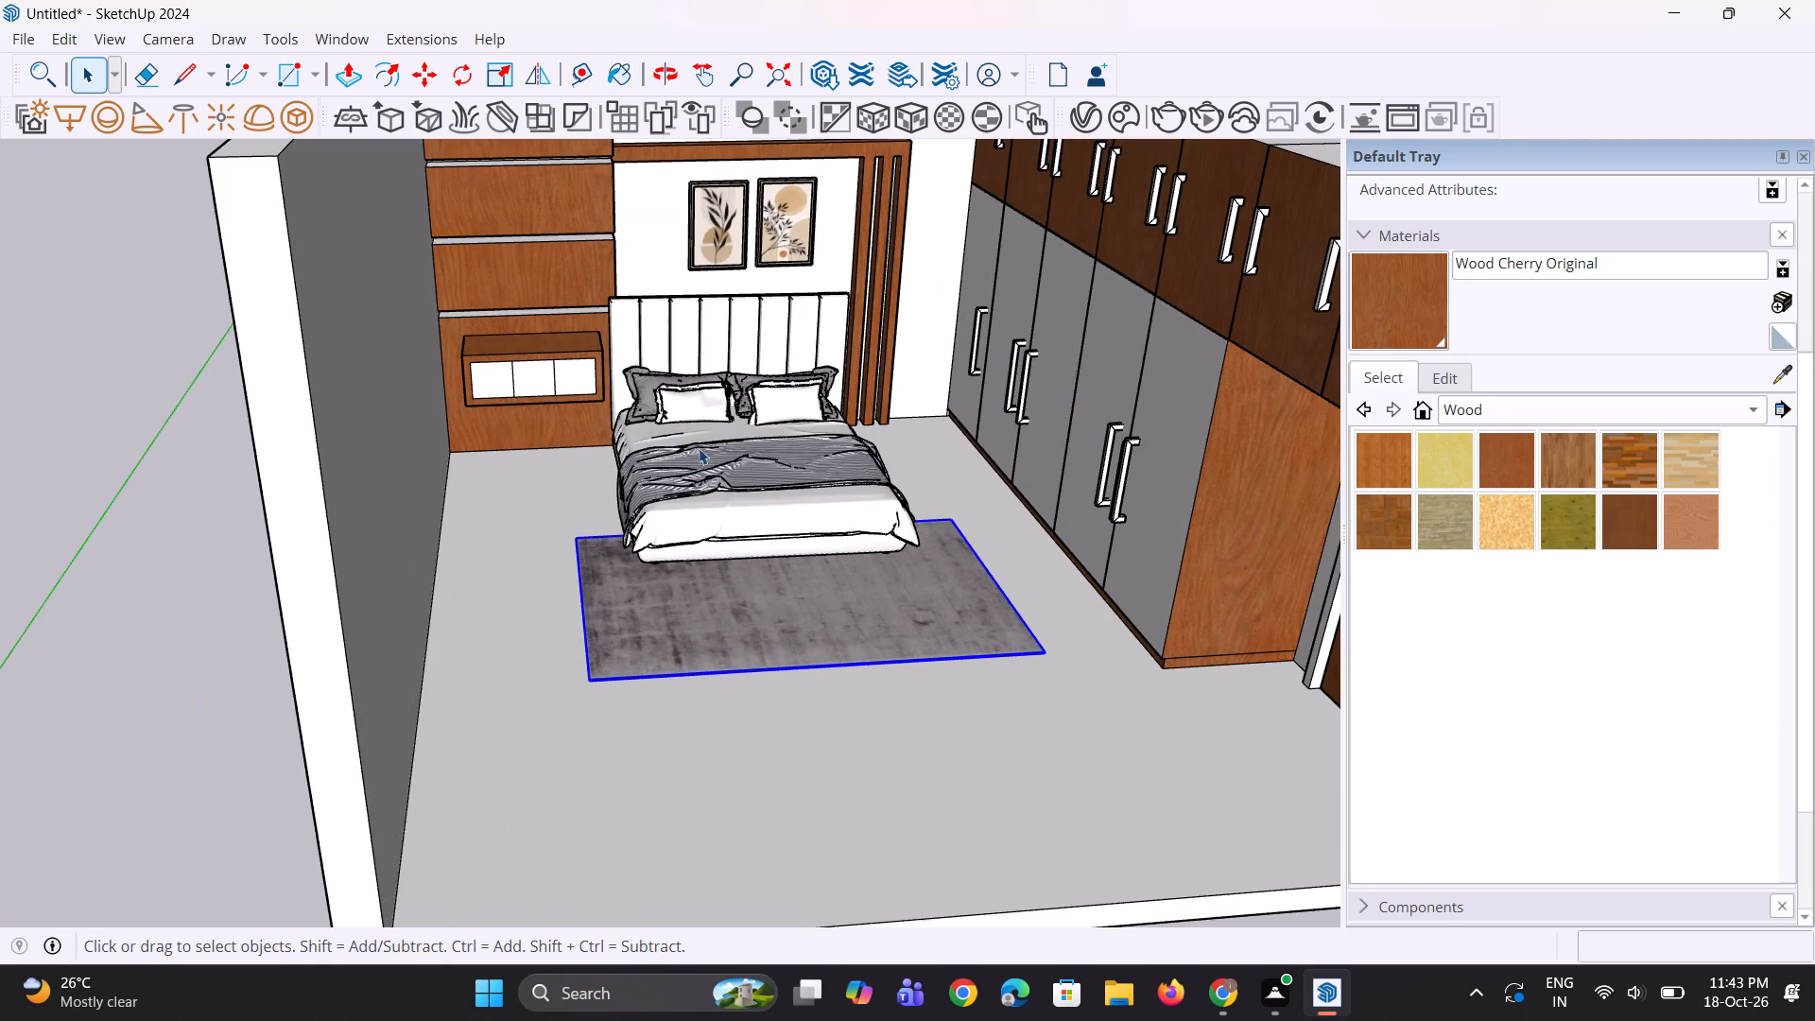
Open the bed group for editing and pick the light grey Color M01 from the Colors material collection.
left_click(700, 460)
right_click(700, 460)
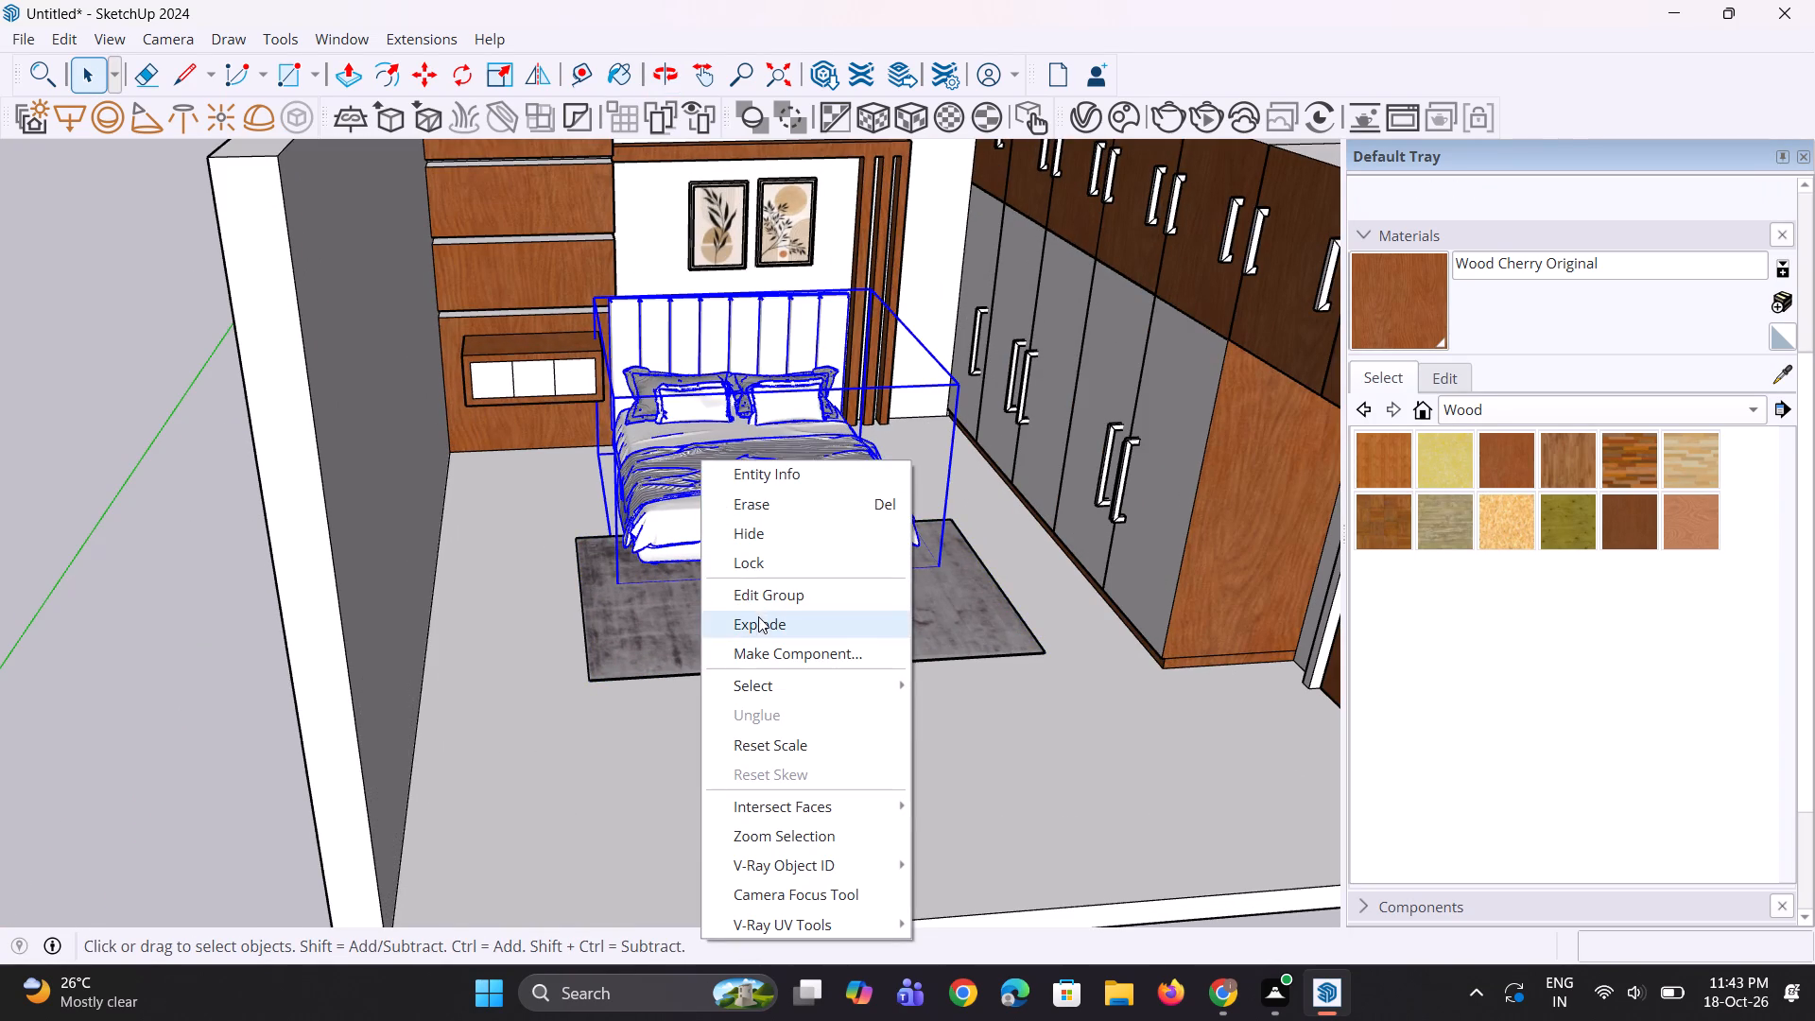
left_click(757, 599)
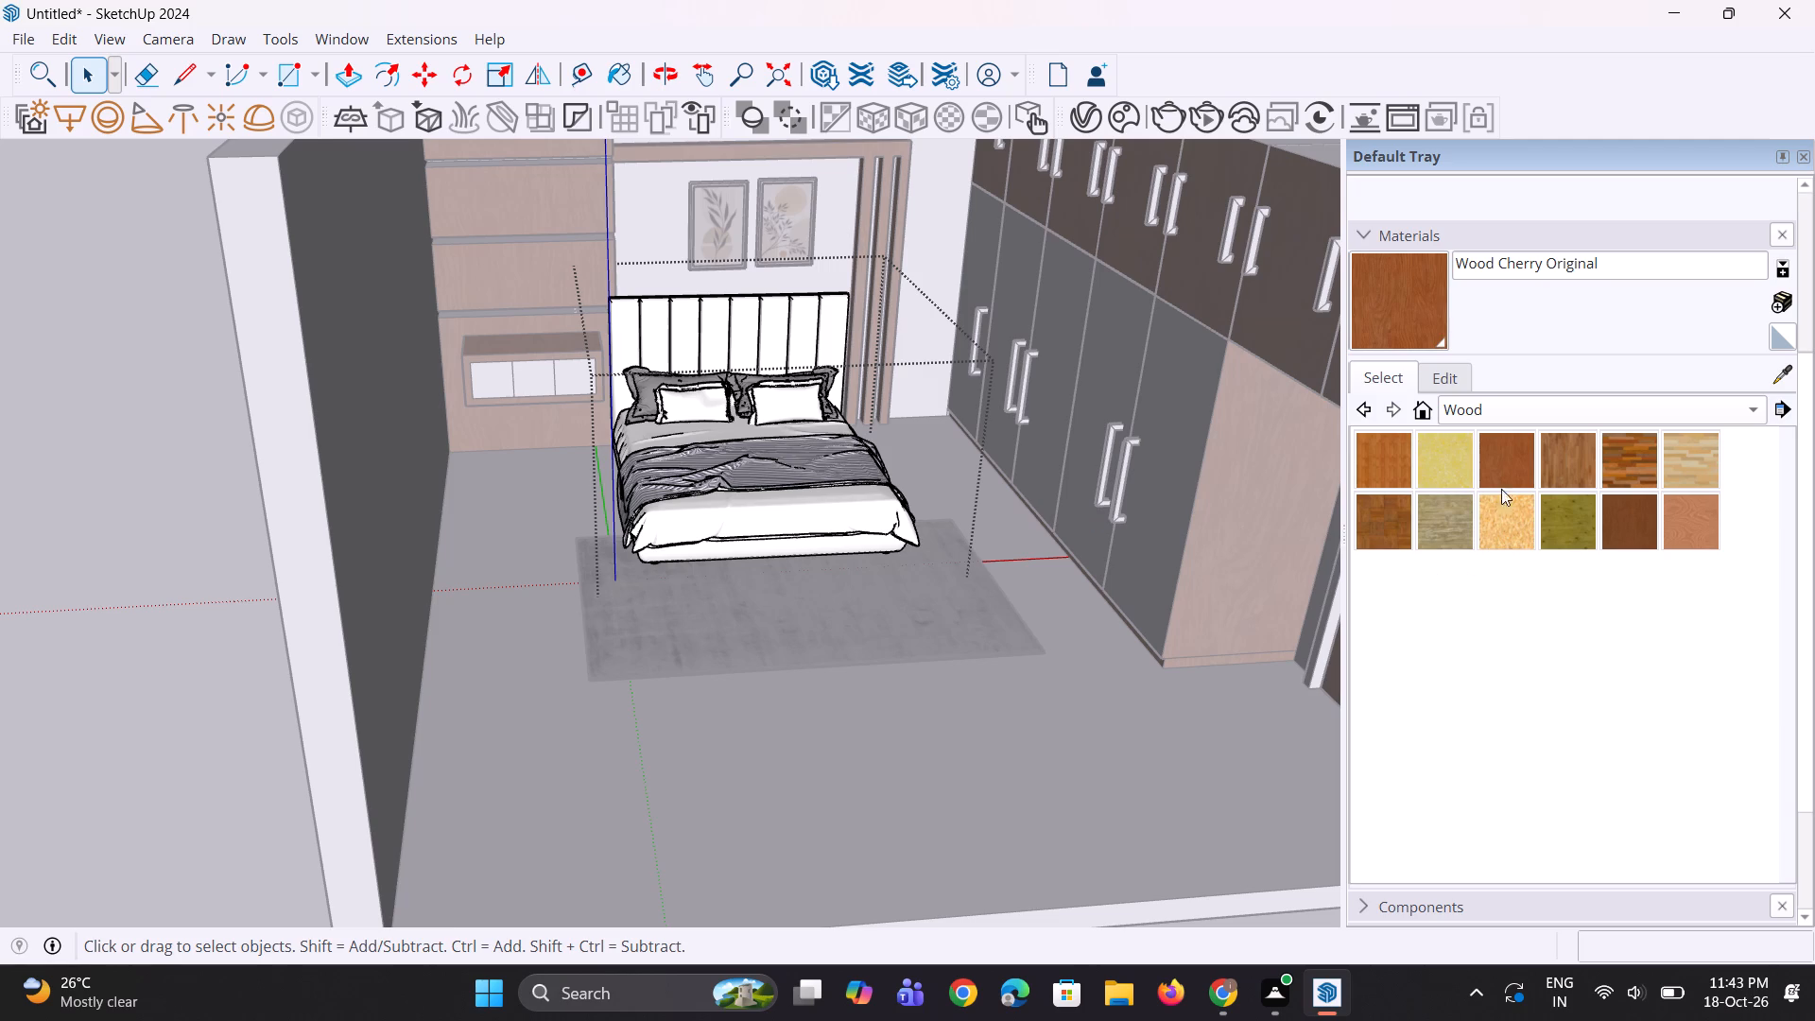
left_click(1480, 413)
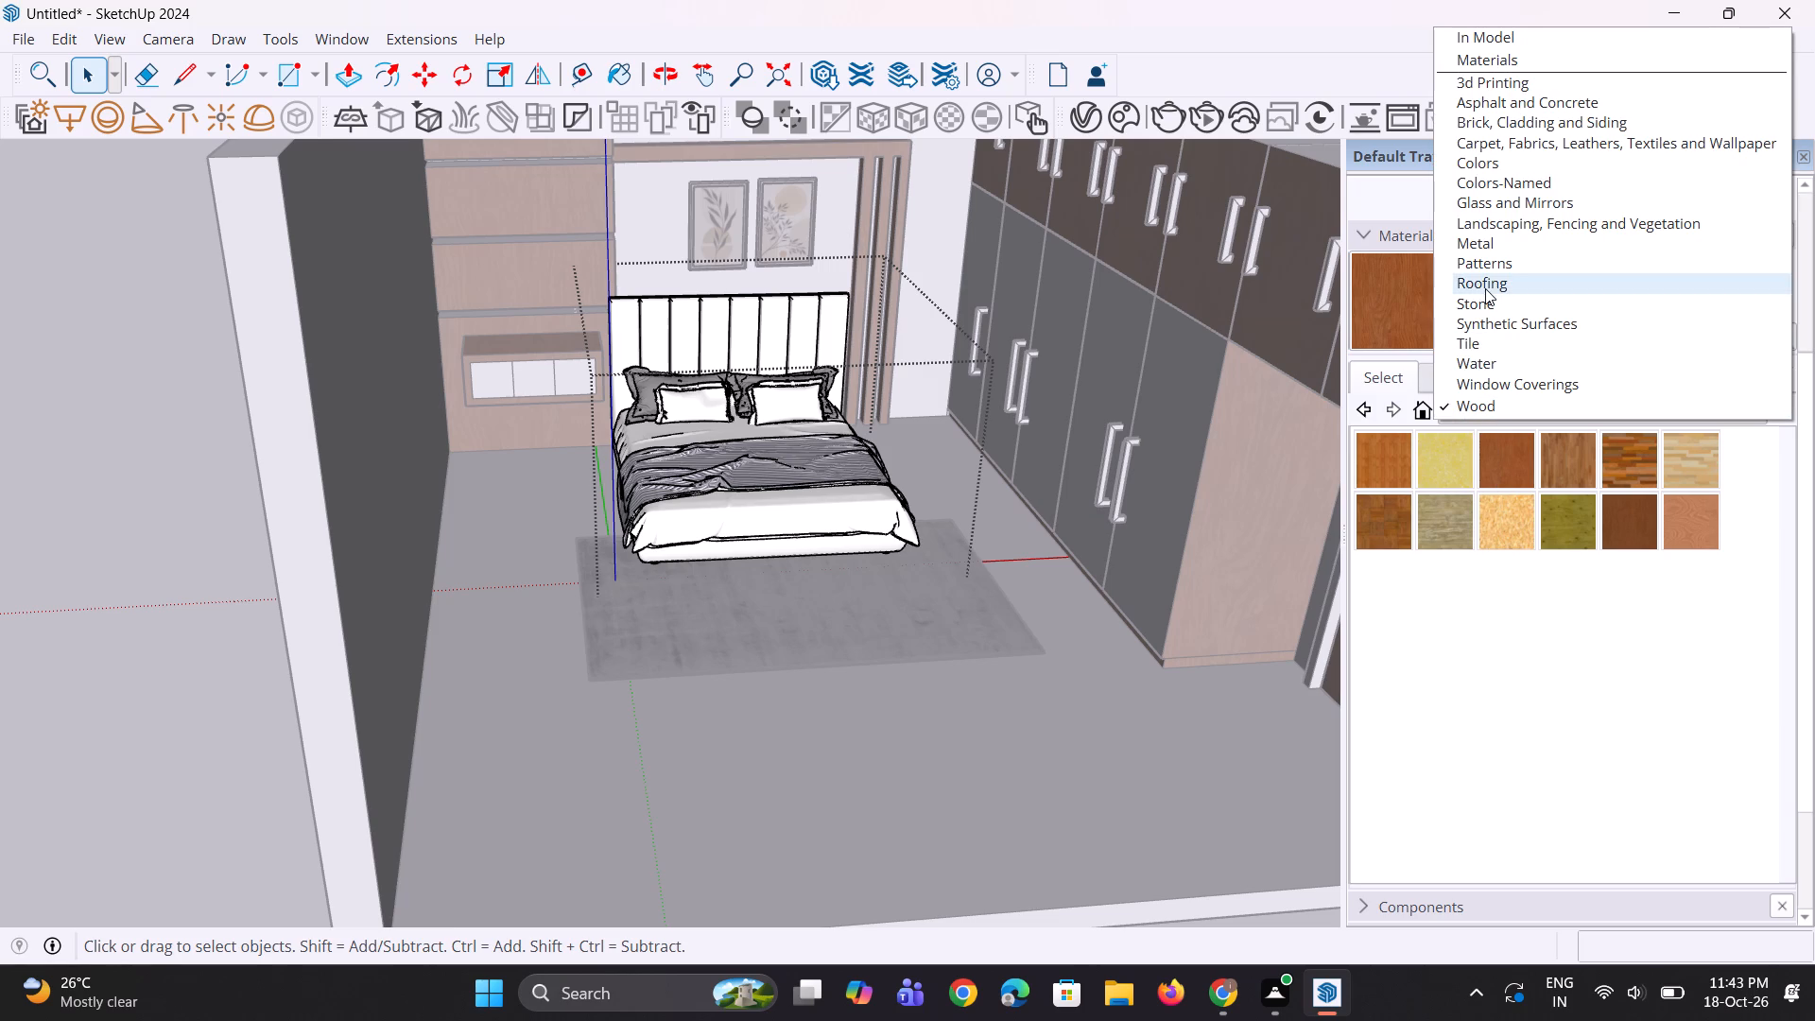
left_click(1487, 159)
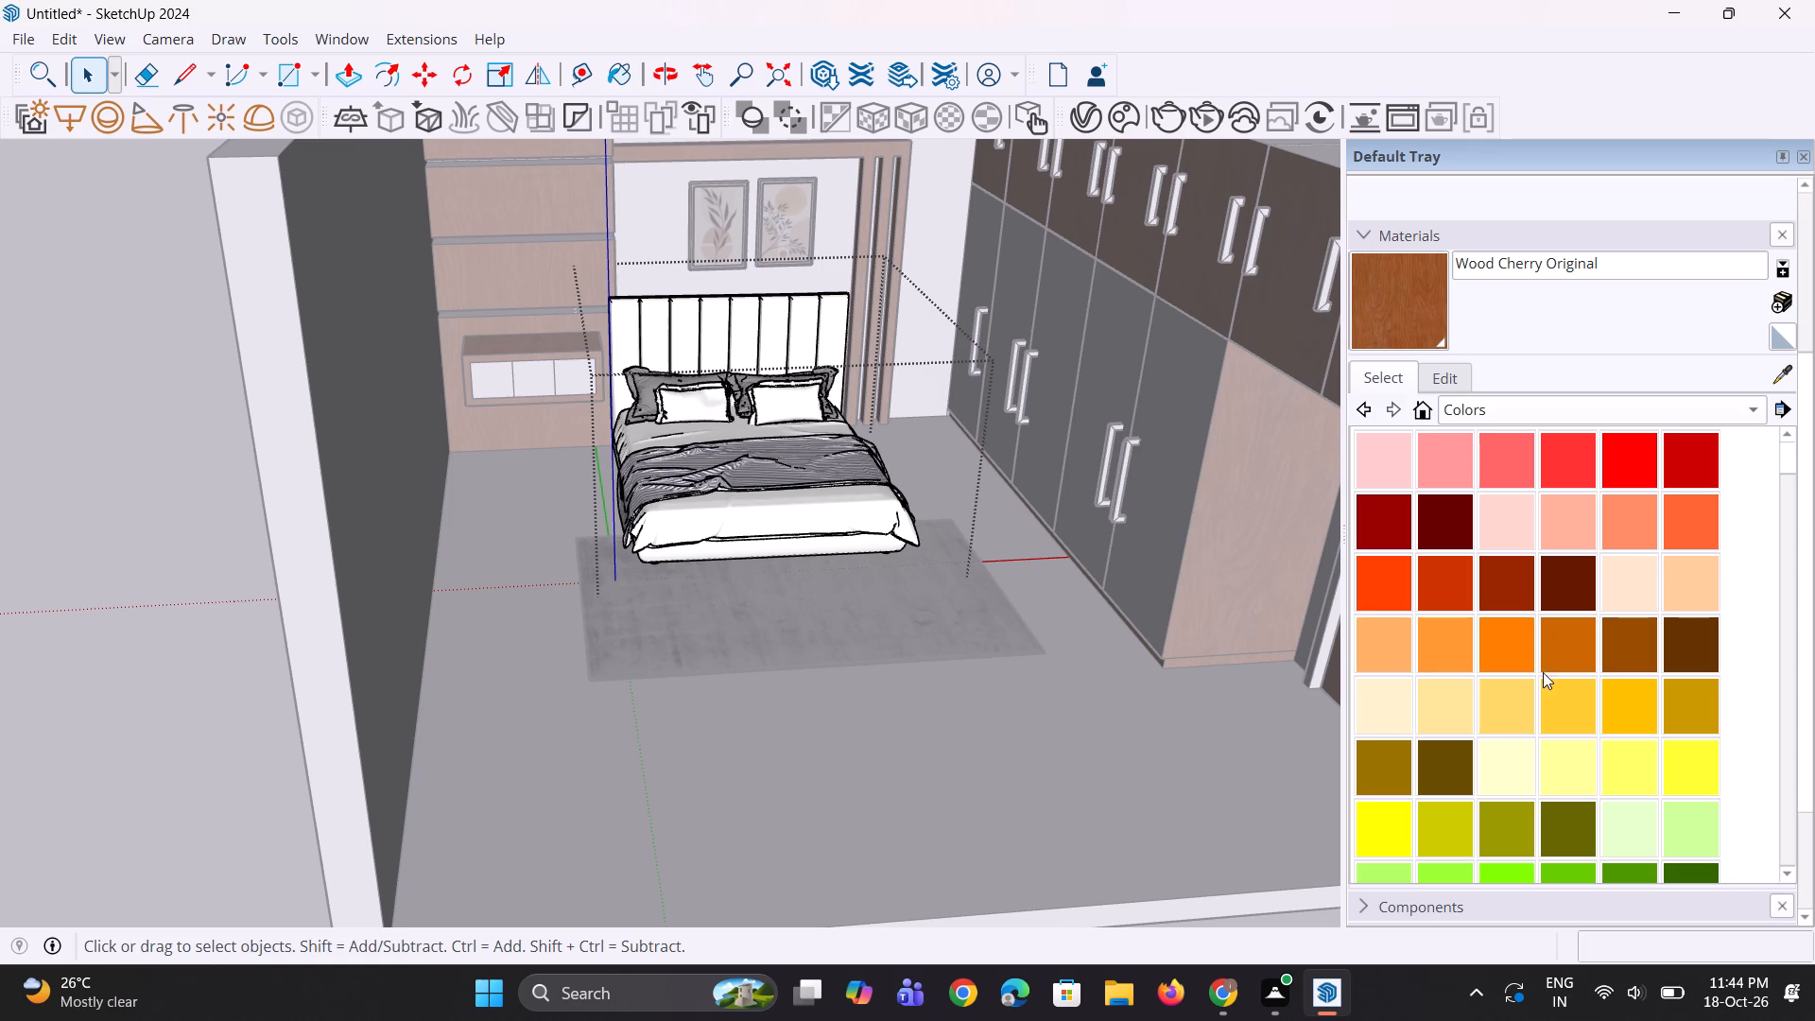
scroll(1543, 672, "down", 6)
scroll(1543, 672, "up", 1)
scroll(1543, 672, "down", 9)
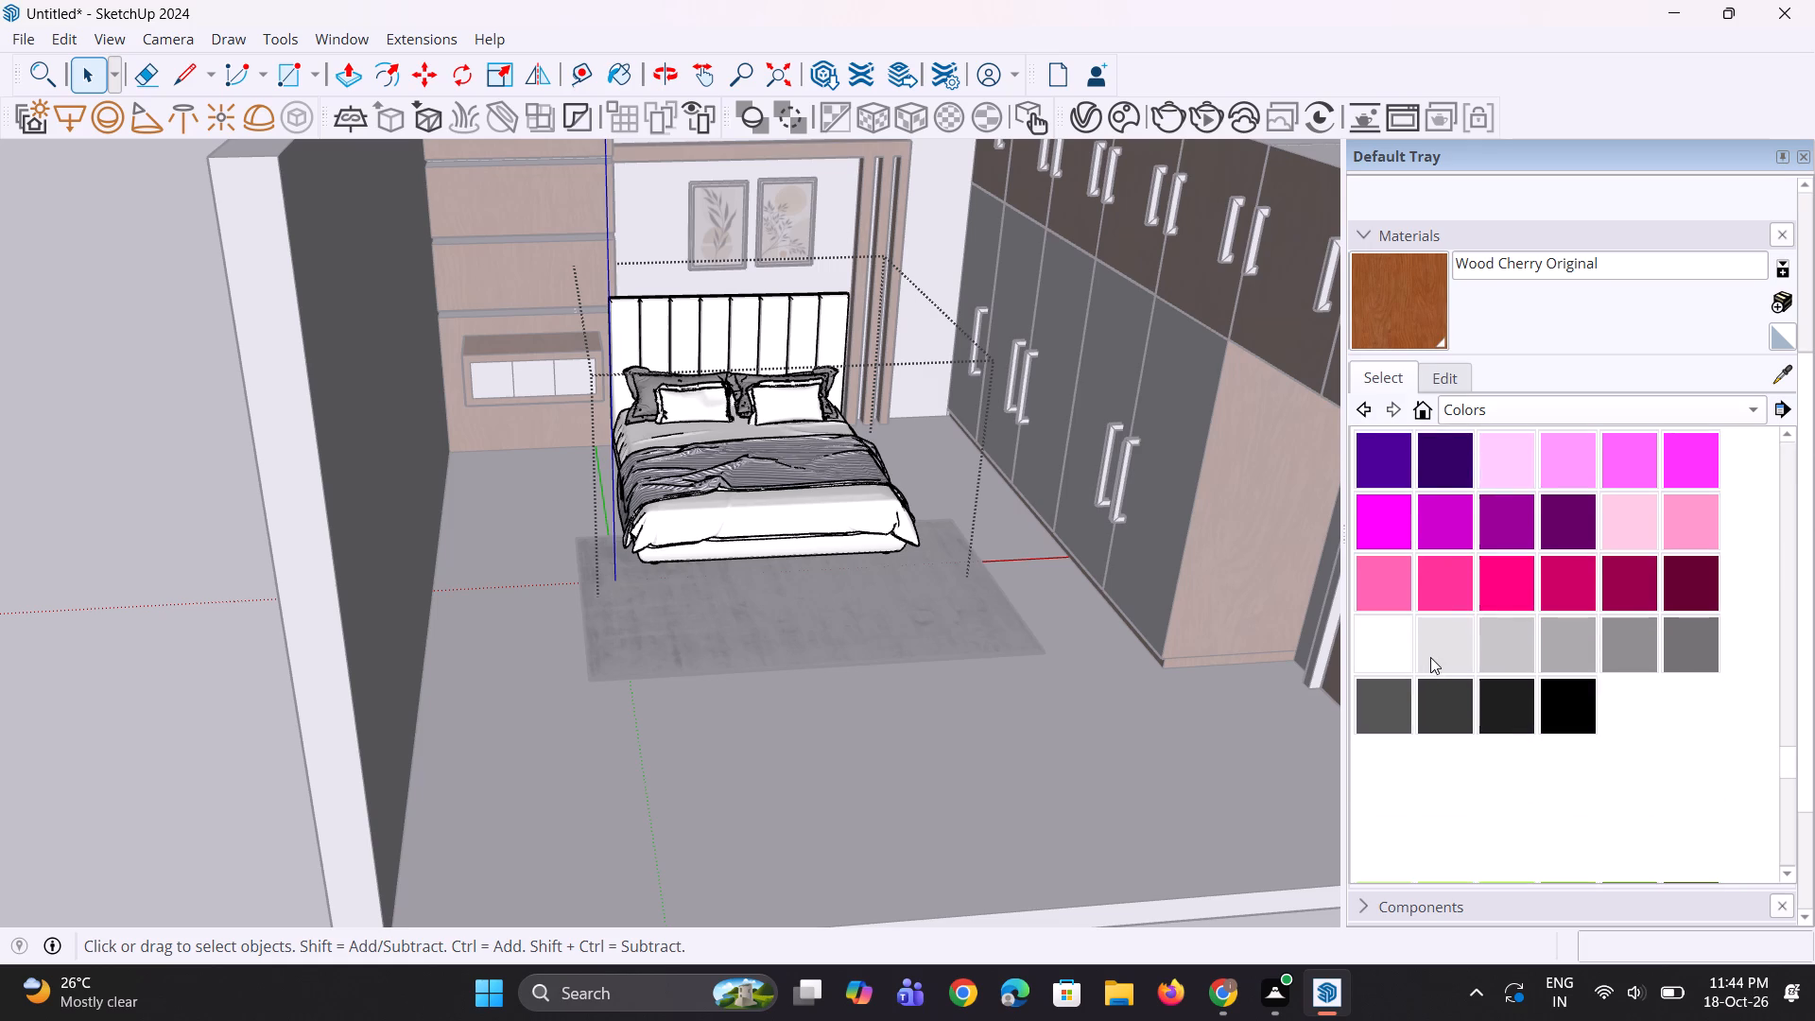
left_click(1430, 657)
Open two levels of nested bed components and try to paint the striped throw blanket with Color M01.
scroll(752, 463, "up", 1)
left_click(752, 472)
right_click(752, 472)
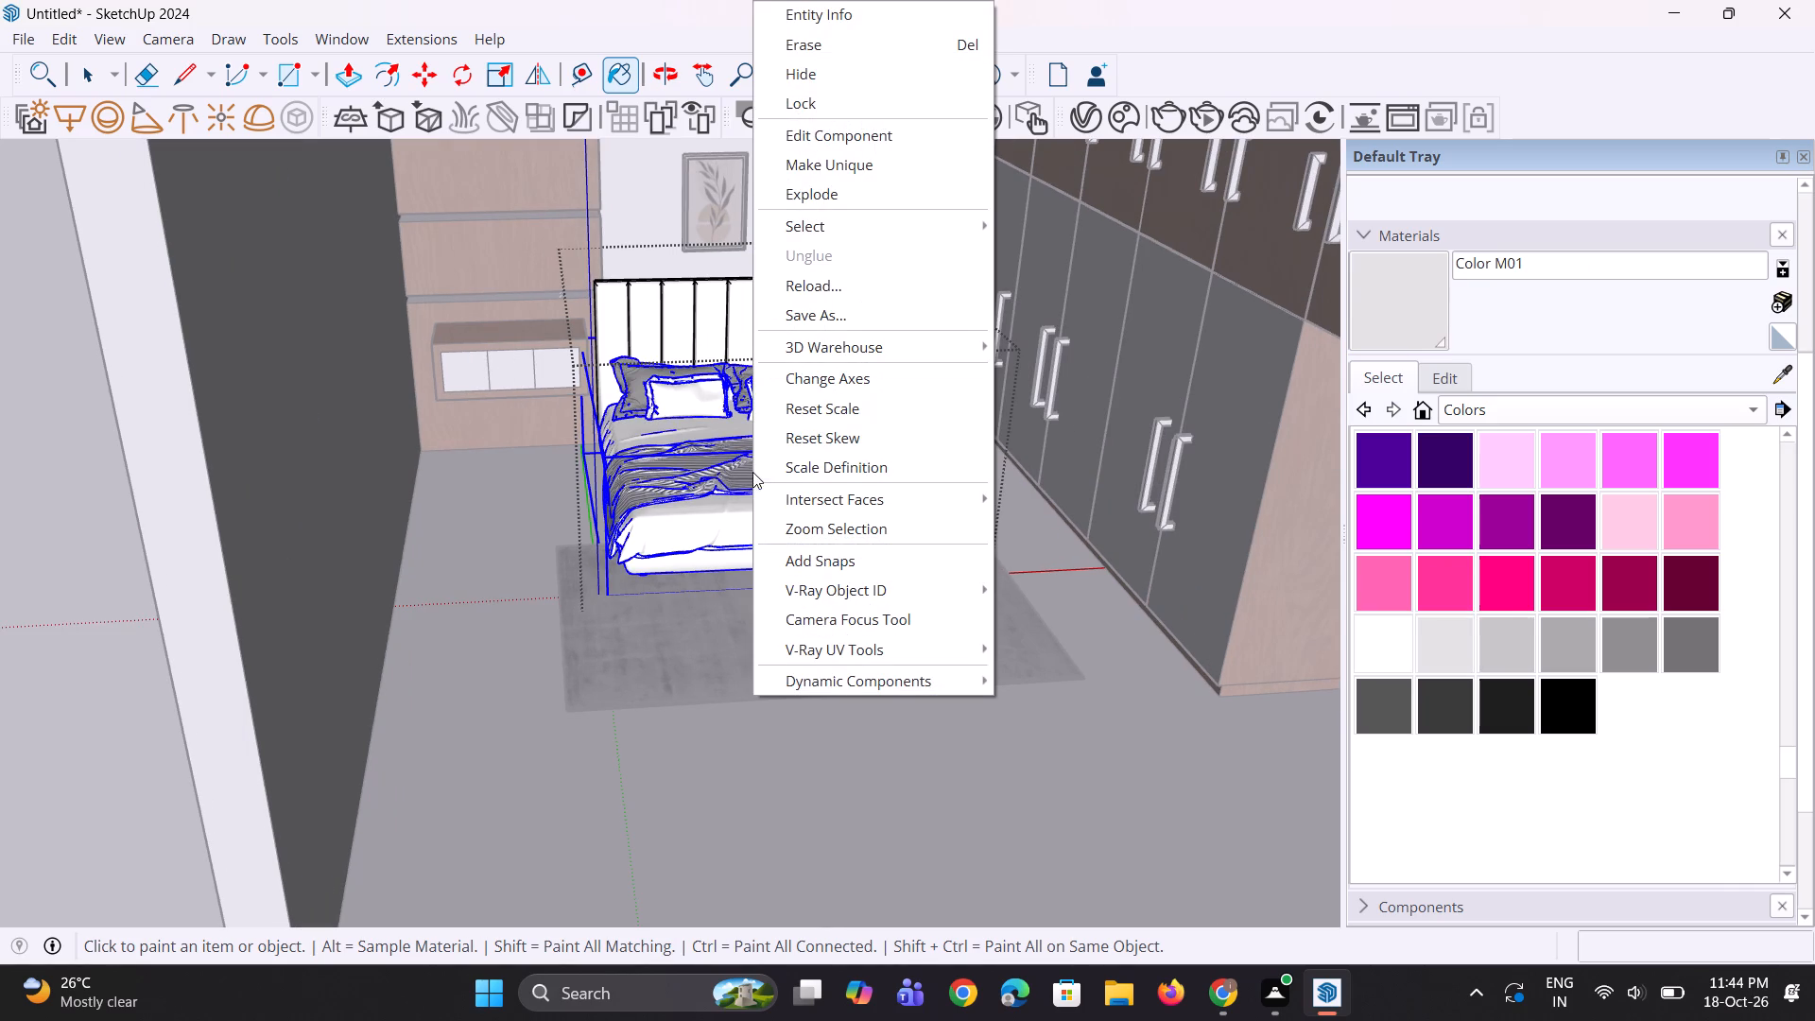
left_click(852, 137)
scroll(772, 405, "up", 2)
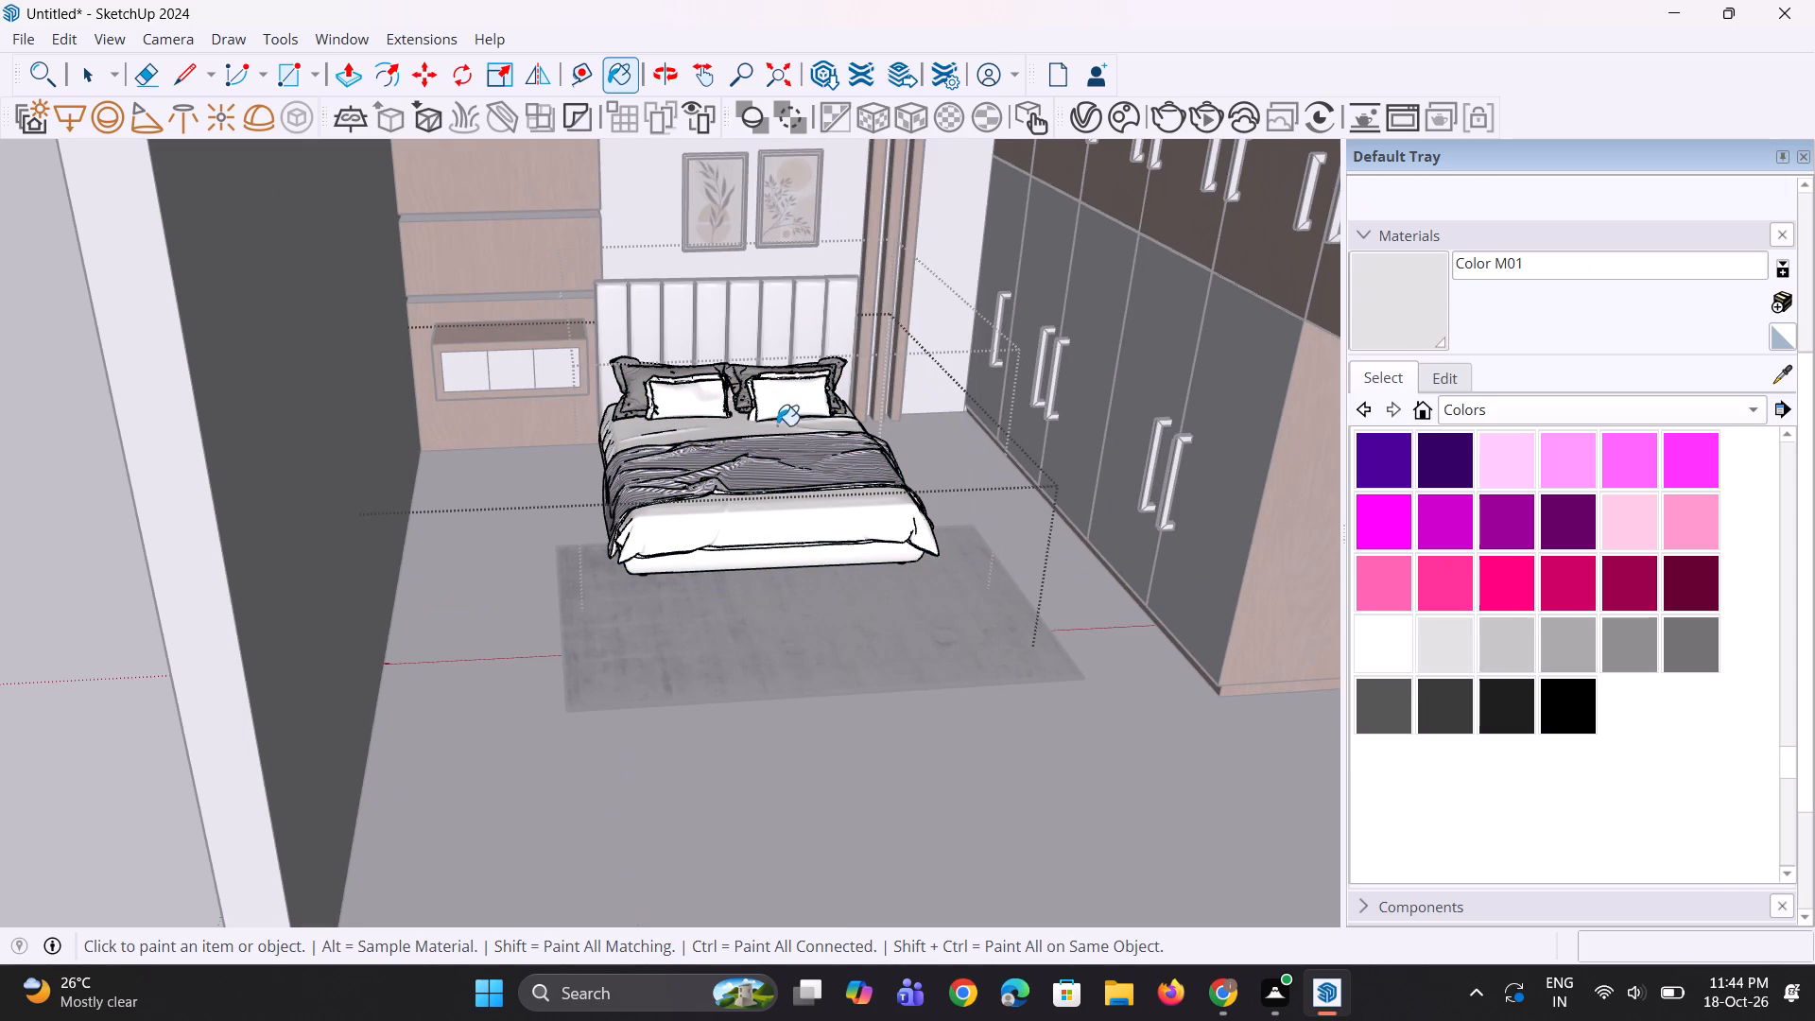
scroll(777, 425, "up", 1)
left_click(766, 466)
double_click(766, 466)
right_click(764, 484)
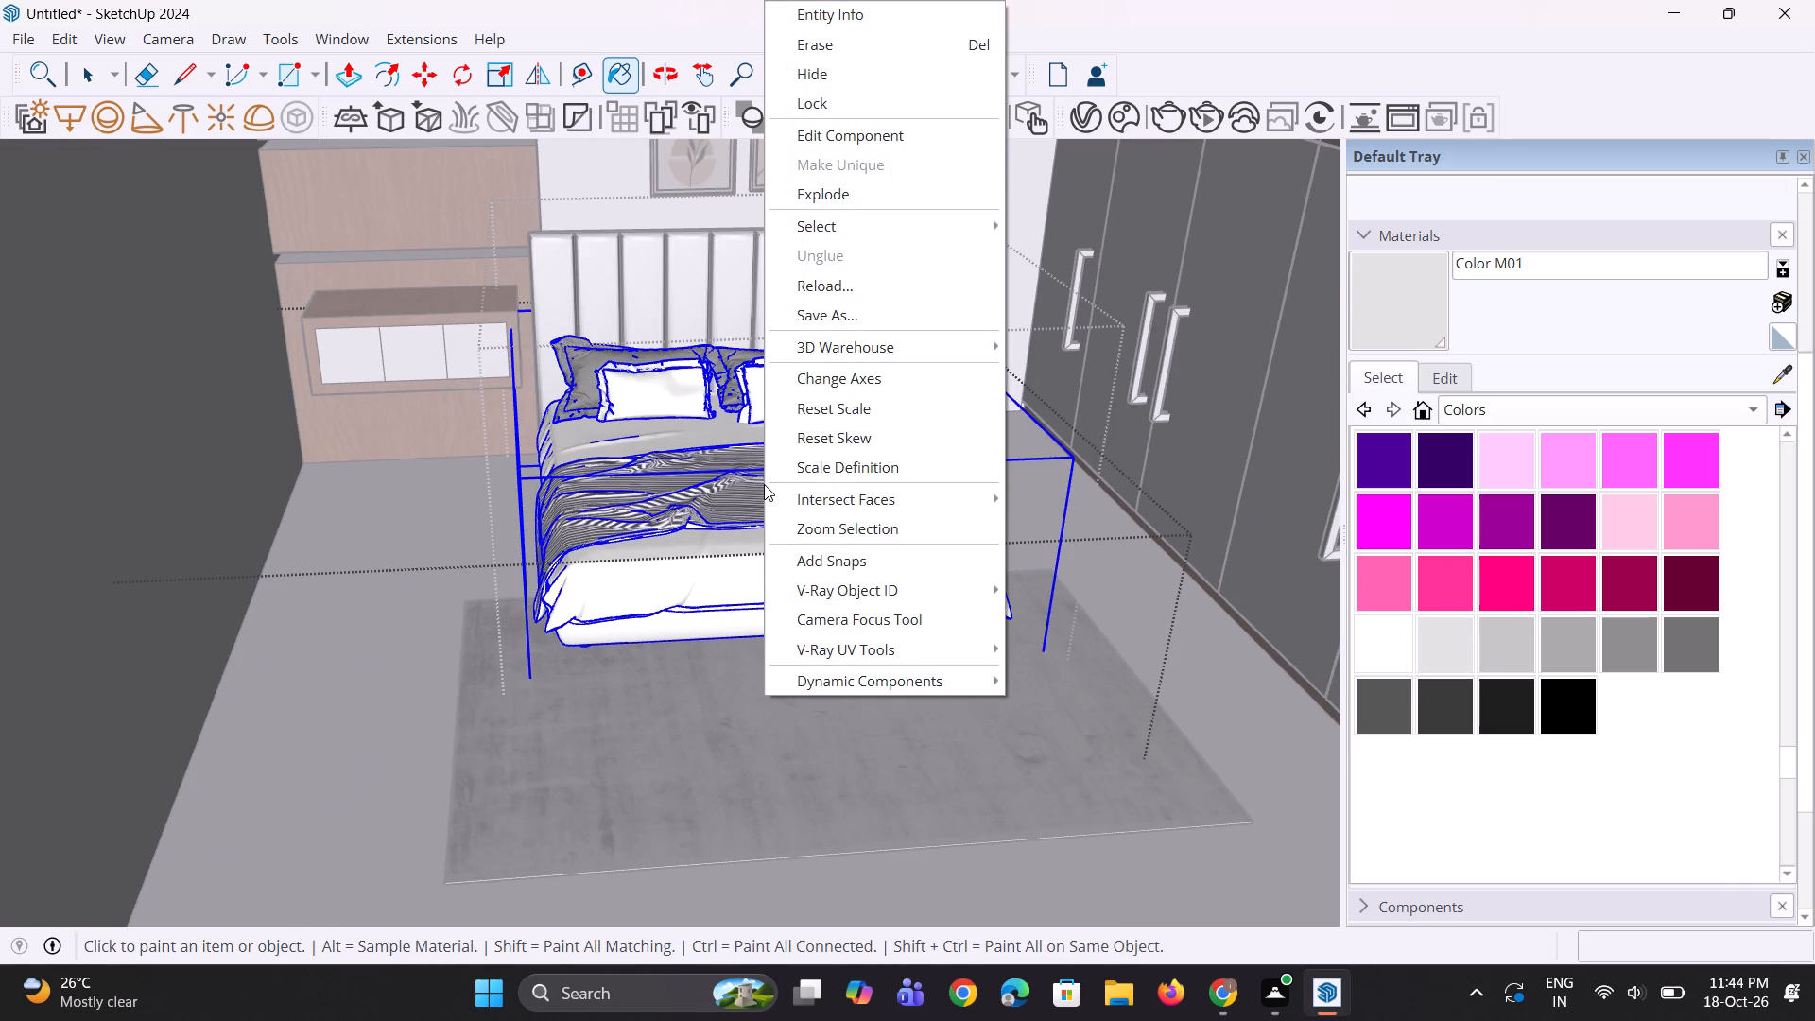
left_click(868, 144)
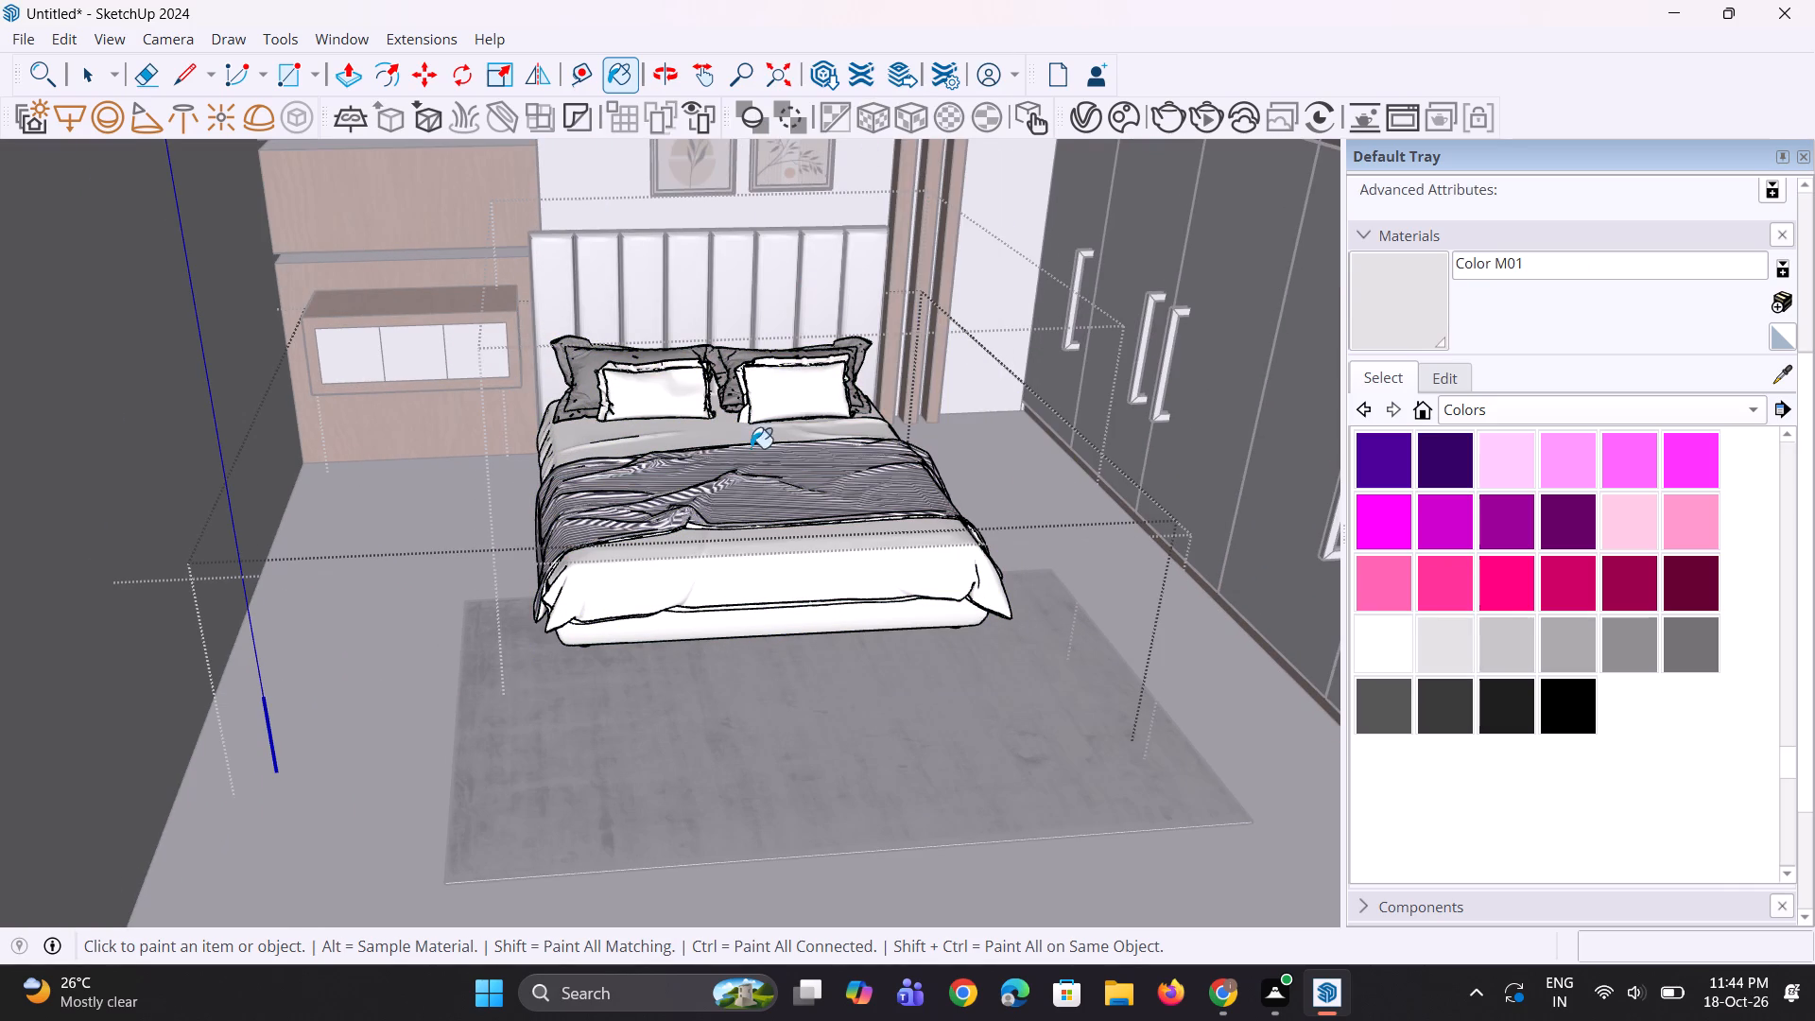
left_click(745, 504)
left_click(745, 504)
Open the nested bedding components without the pillows and try to paint the striped blanket with white Color M00.
key("space")
key("space")
left_click(745, 506)
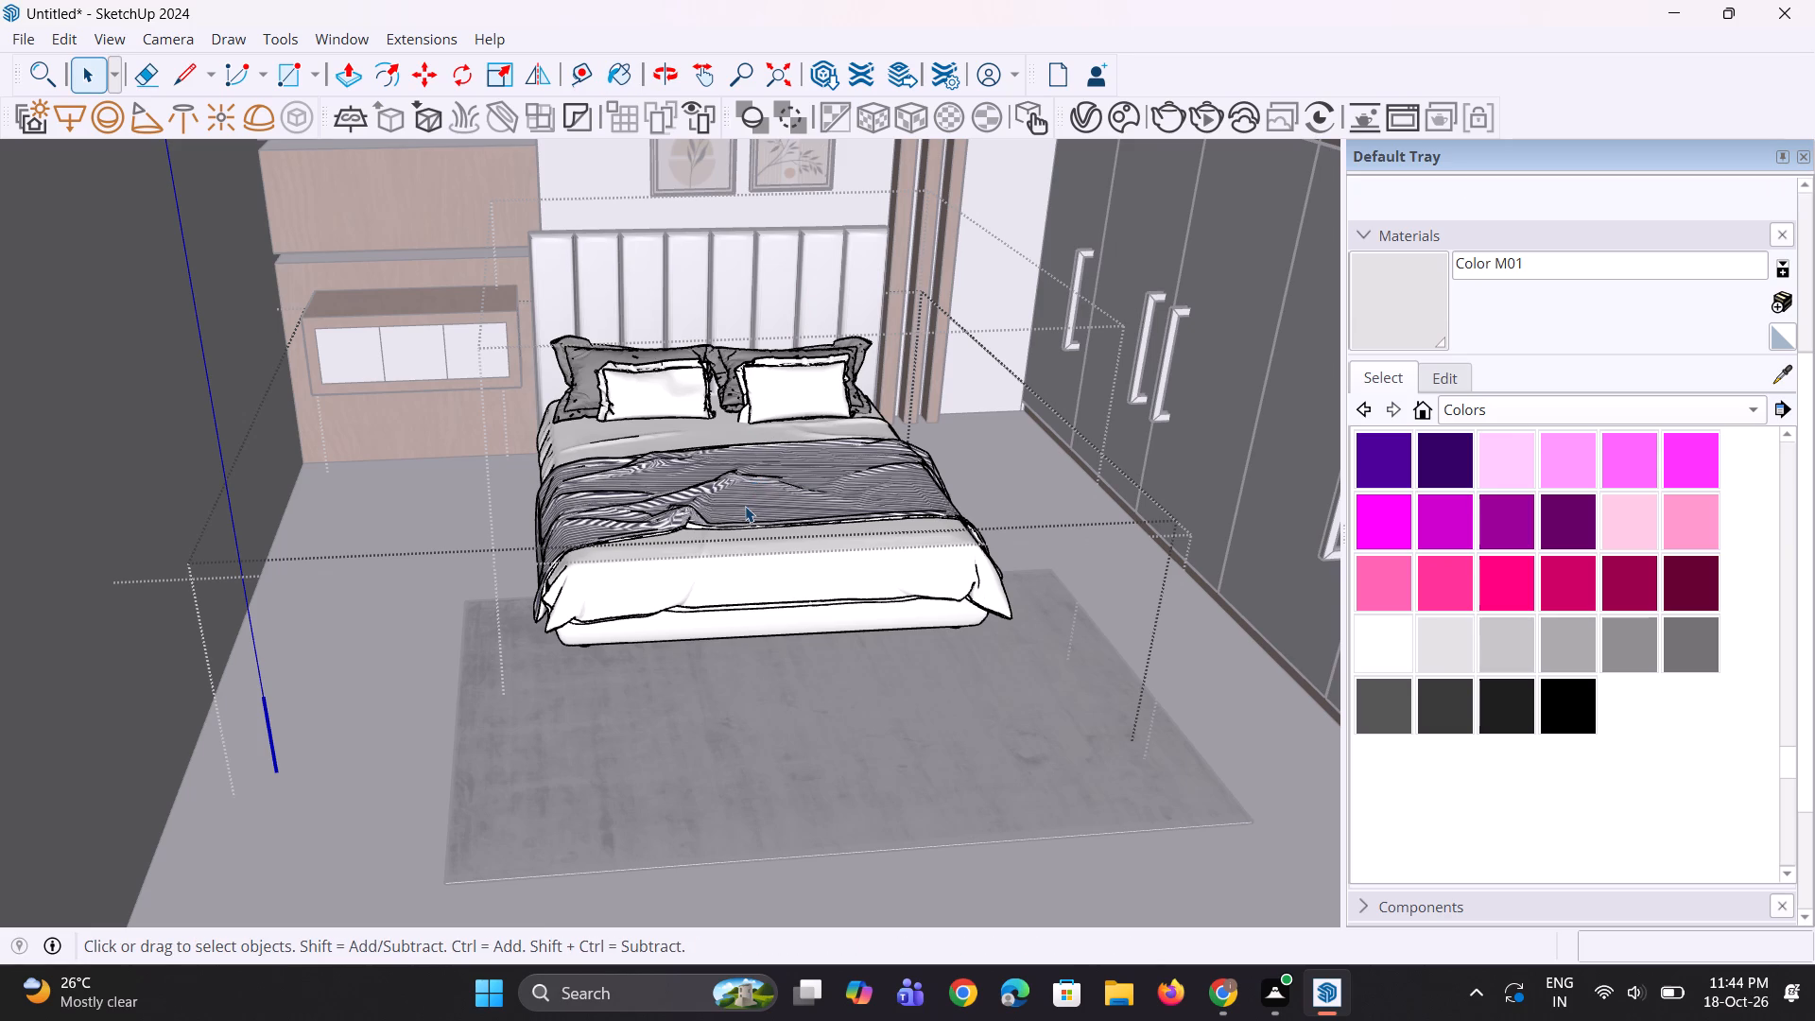
right_click(745, 506)
left_click(842, 147)
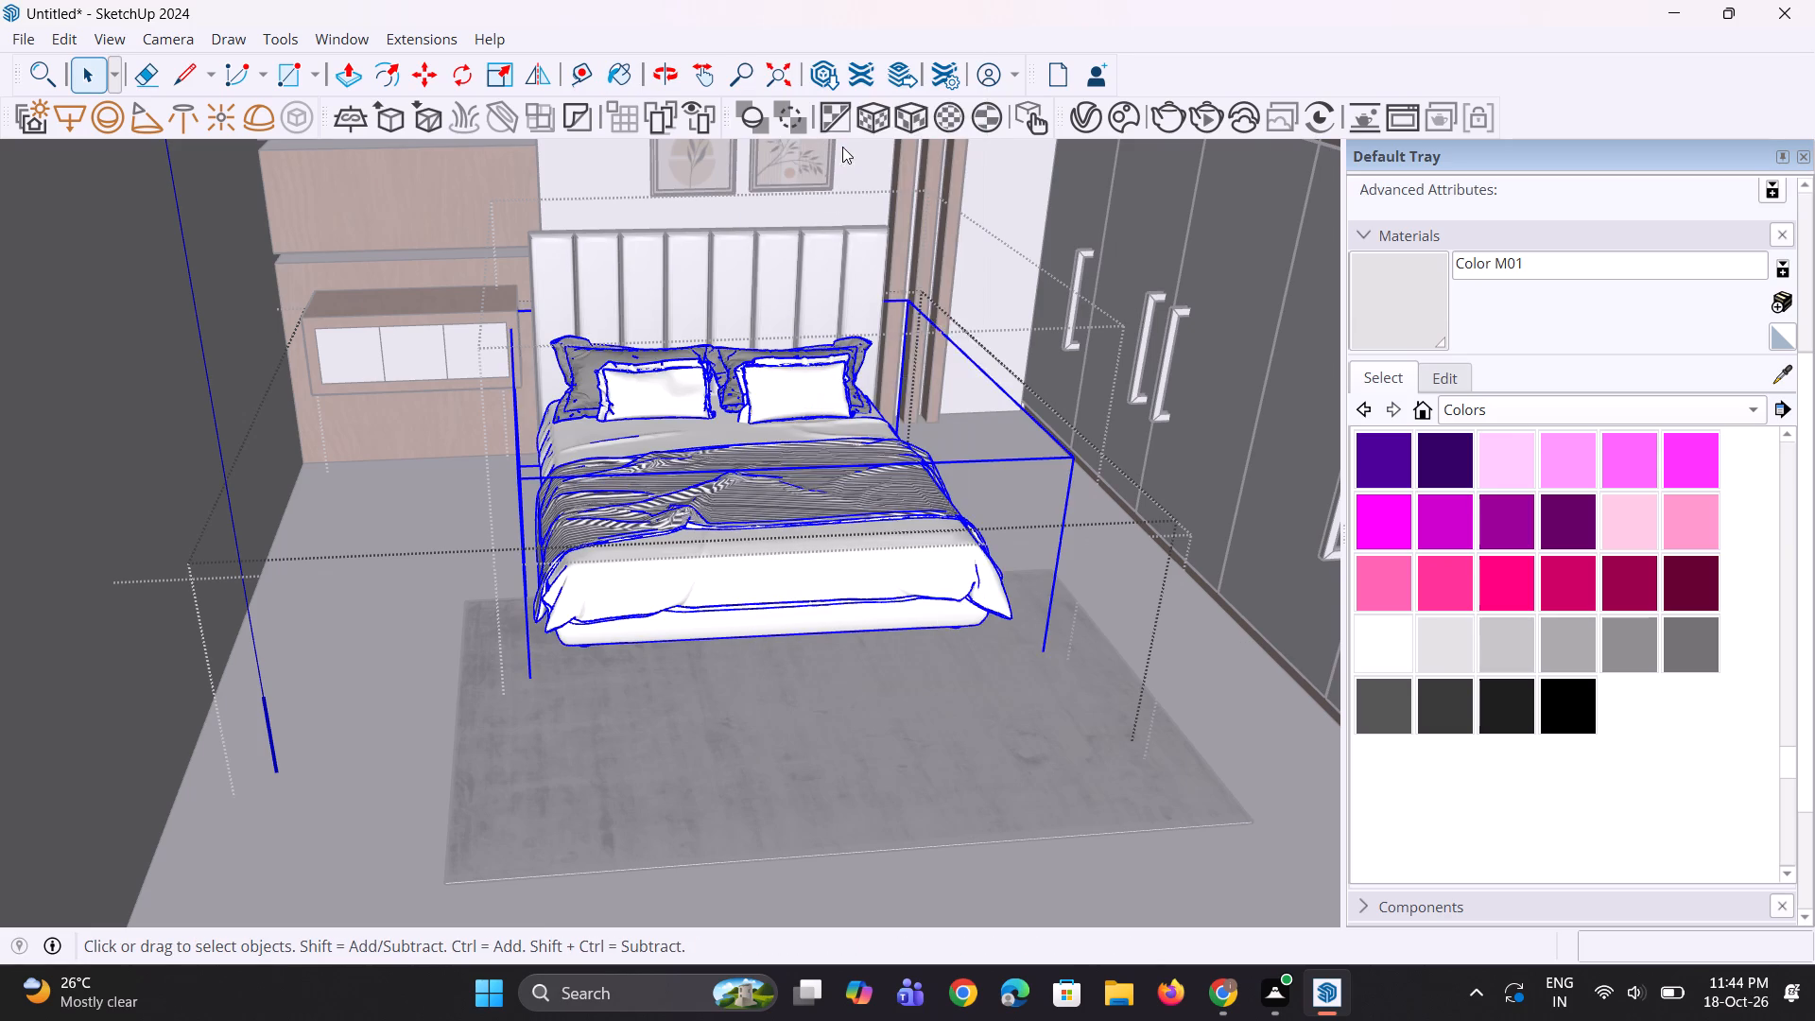
left_click(743, 496)
right_click(743, 496)
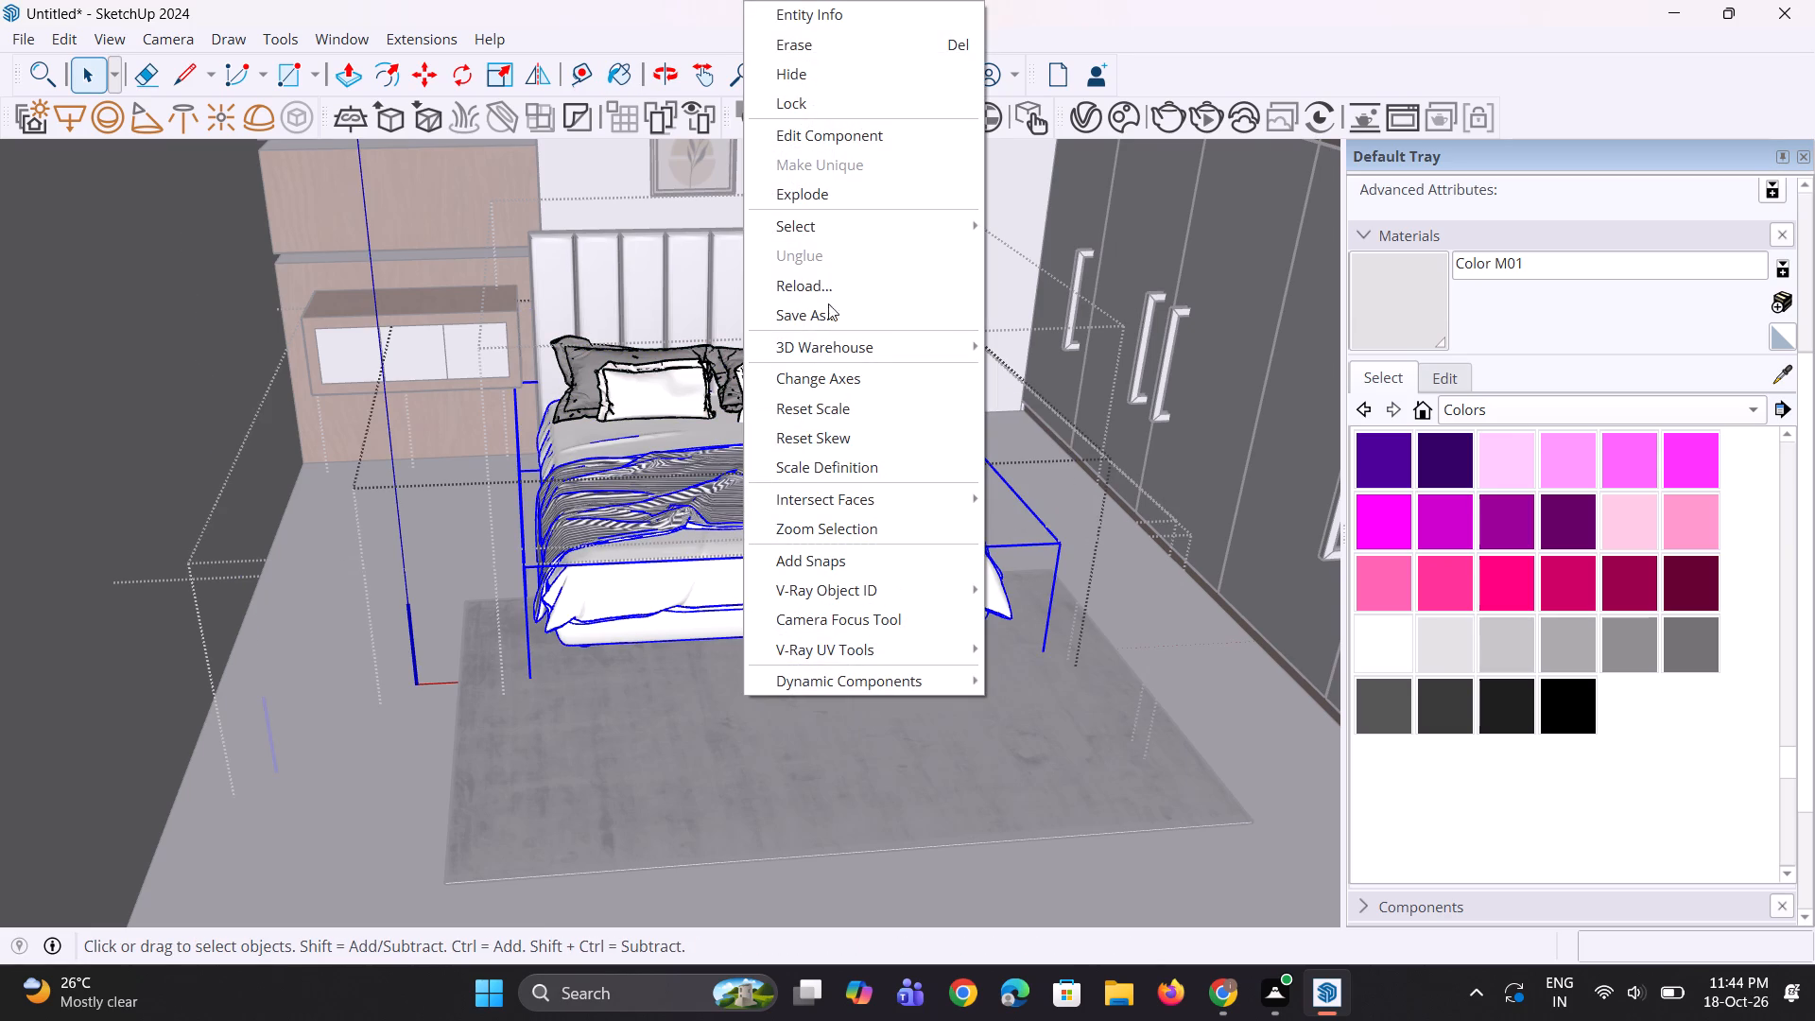
left_click(863, 141)
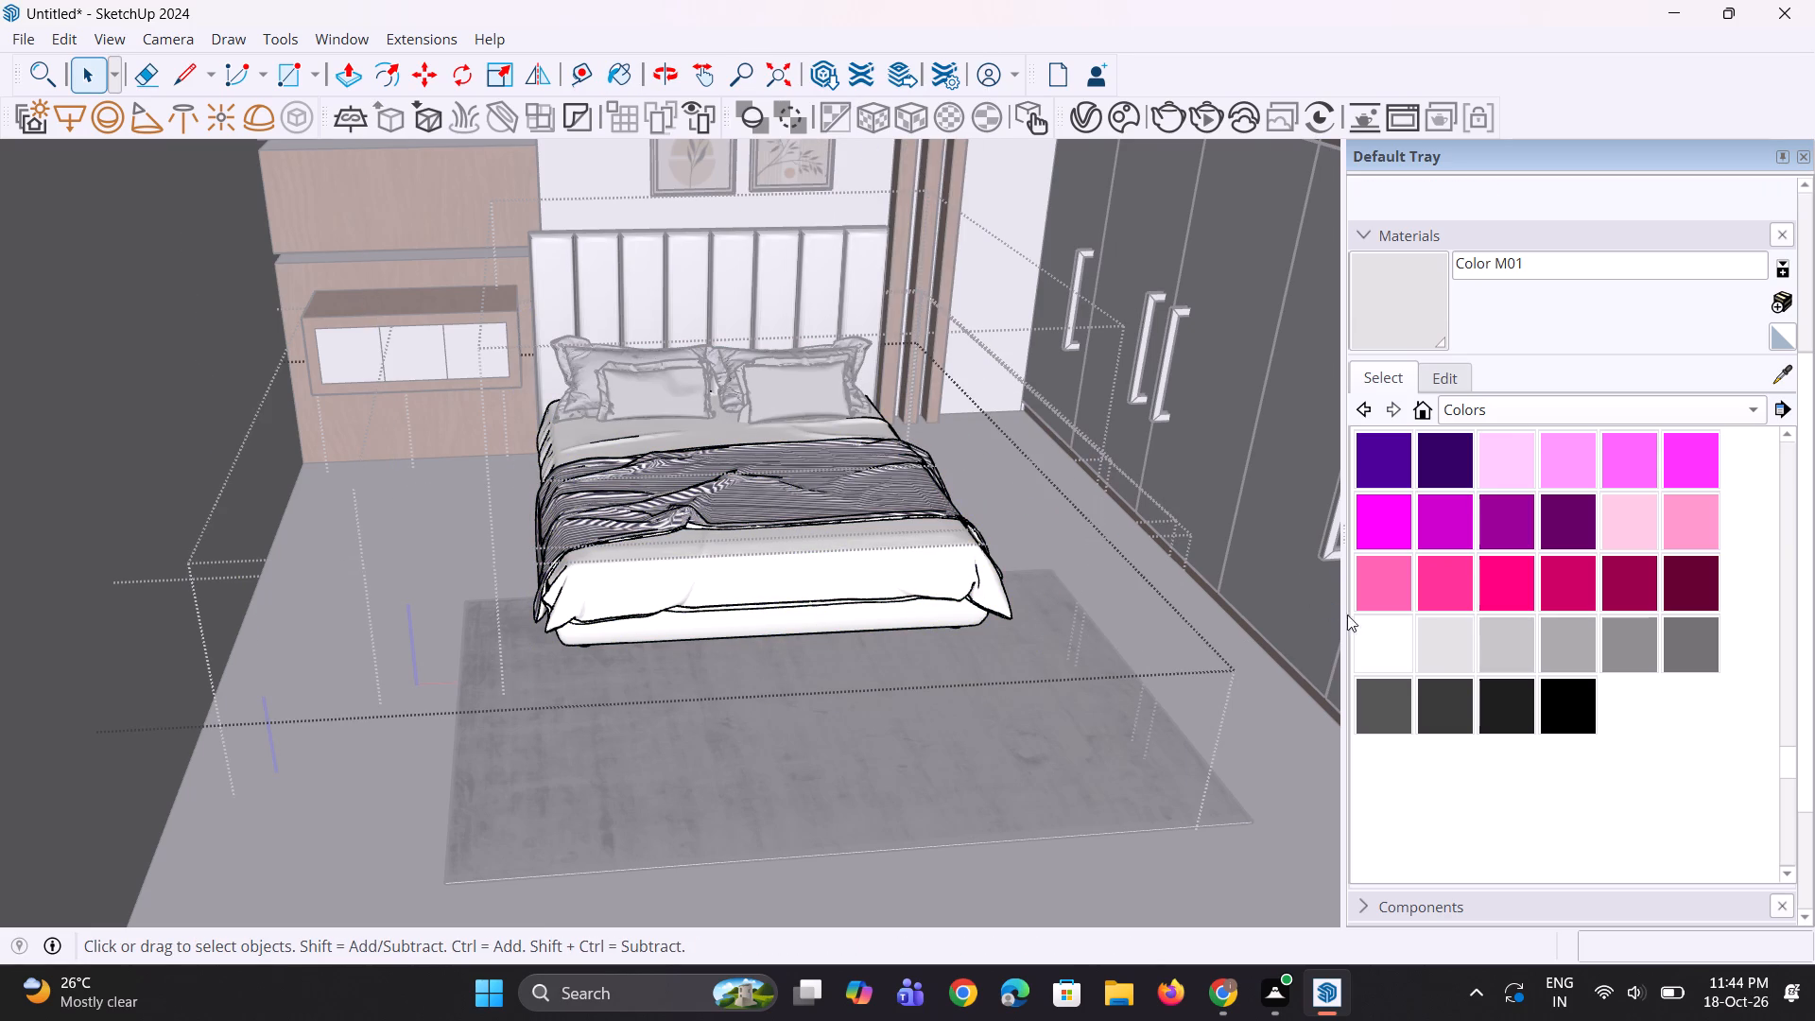
left_click(1386, 637)
triple_click(844, 496)
left_click(844, 496)
triple_click(843, 508)
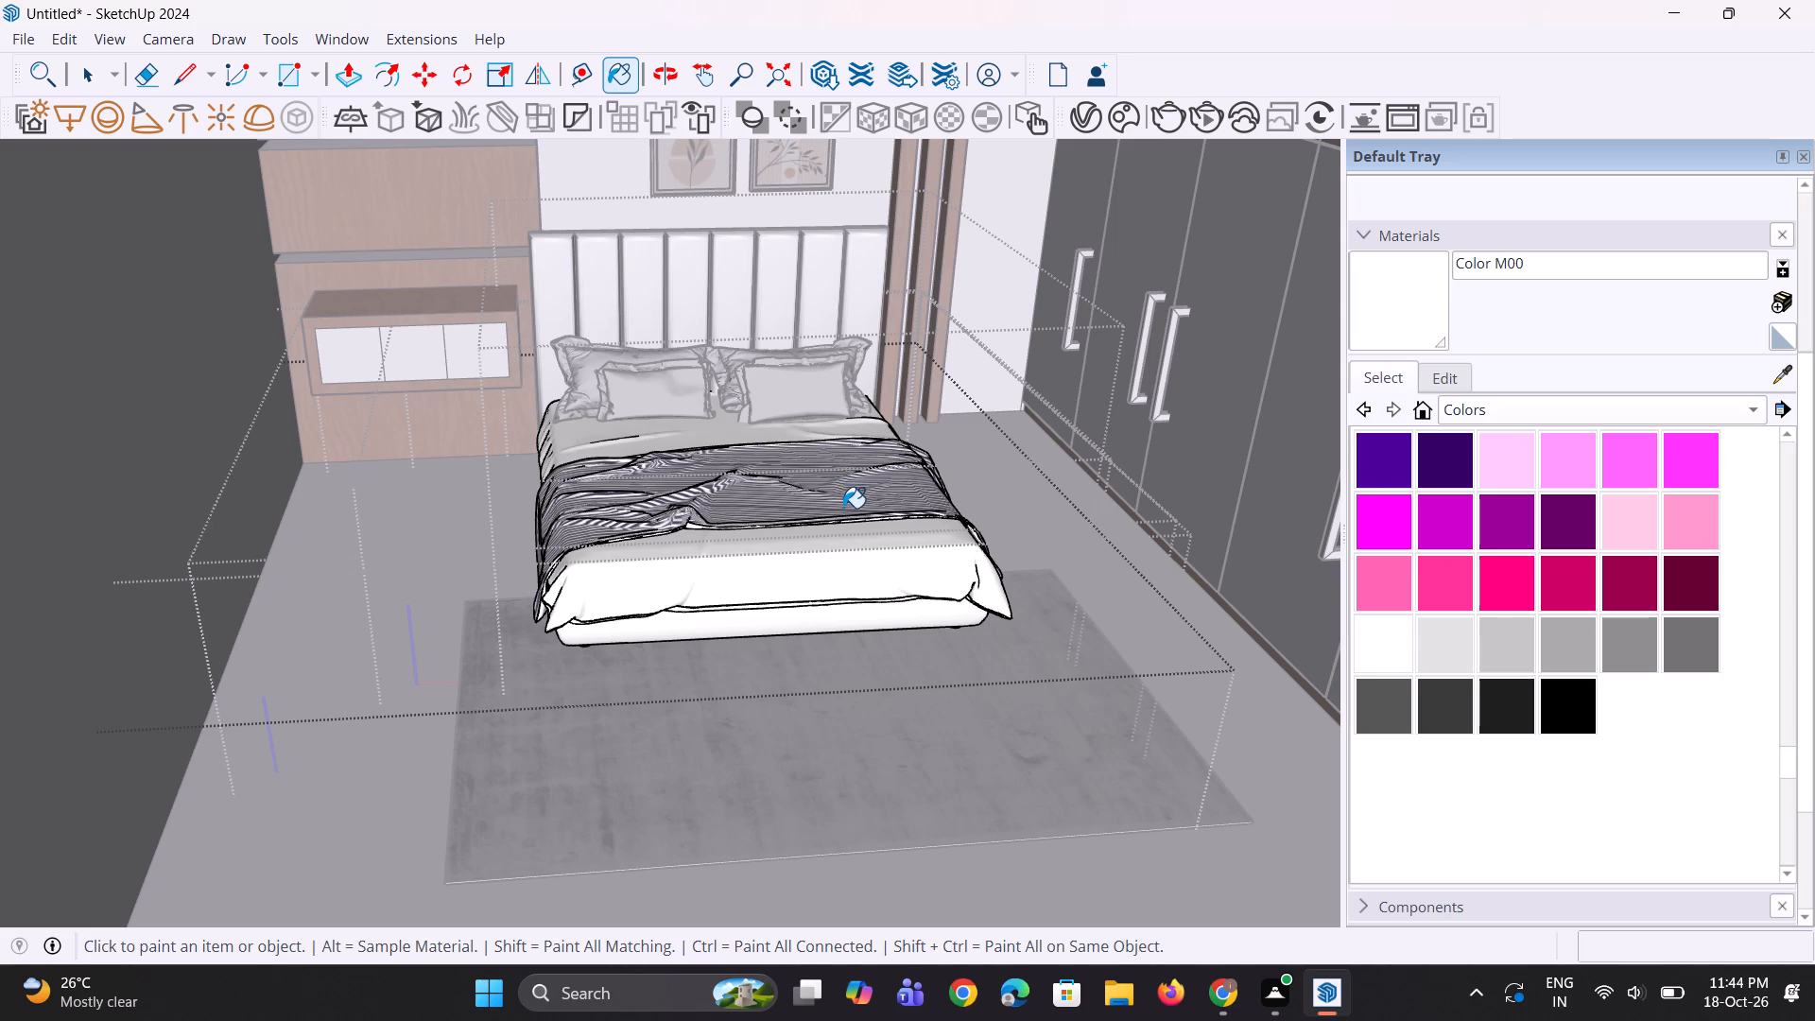
Explode the nested component that holds the sheet, blanket and bed base.
middle_click_drag(546, 540, 561, 607)
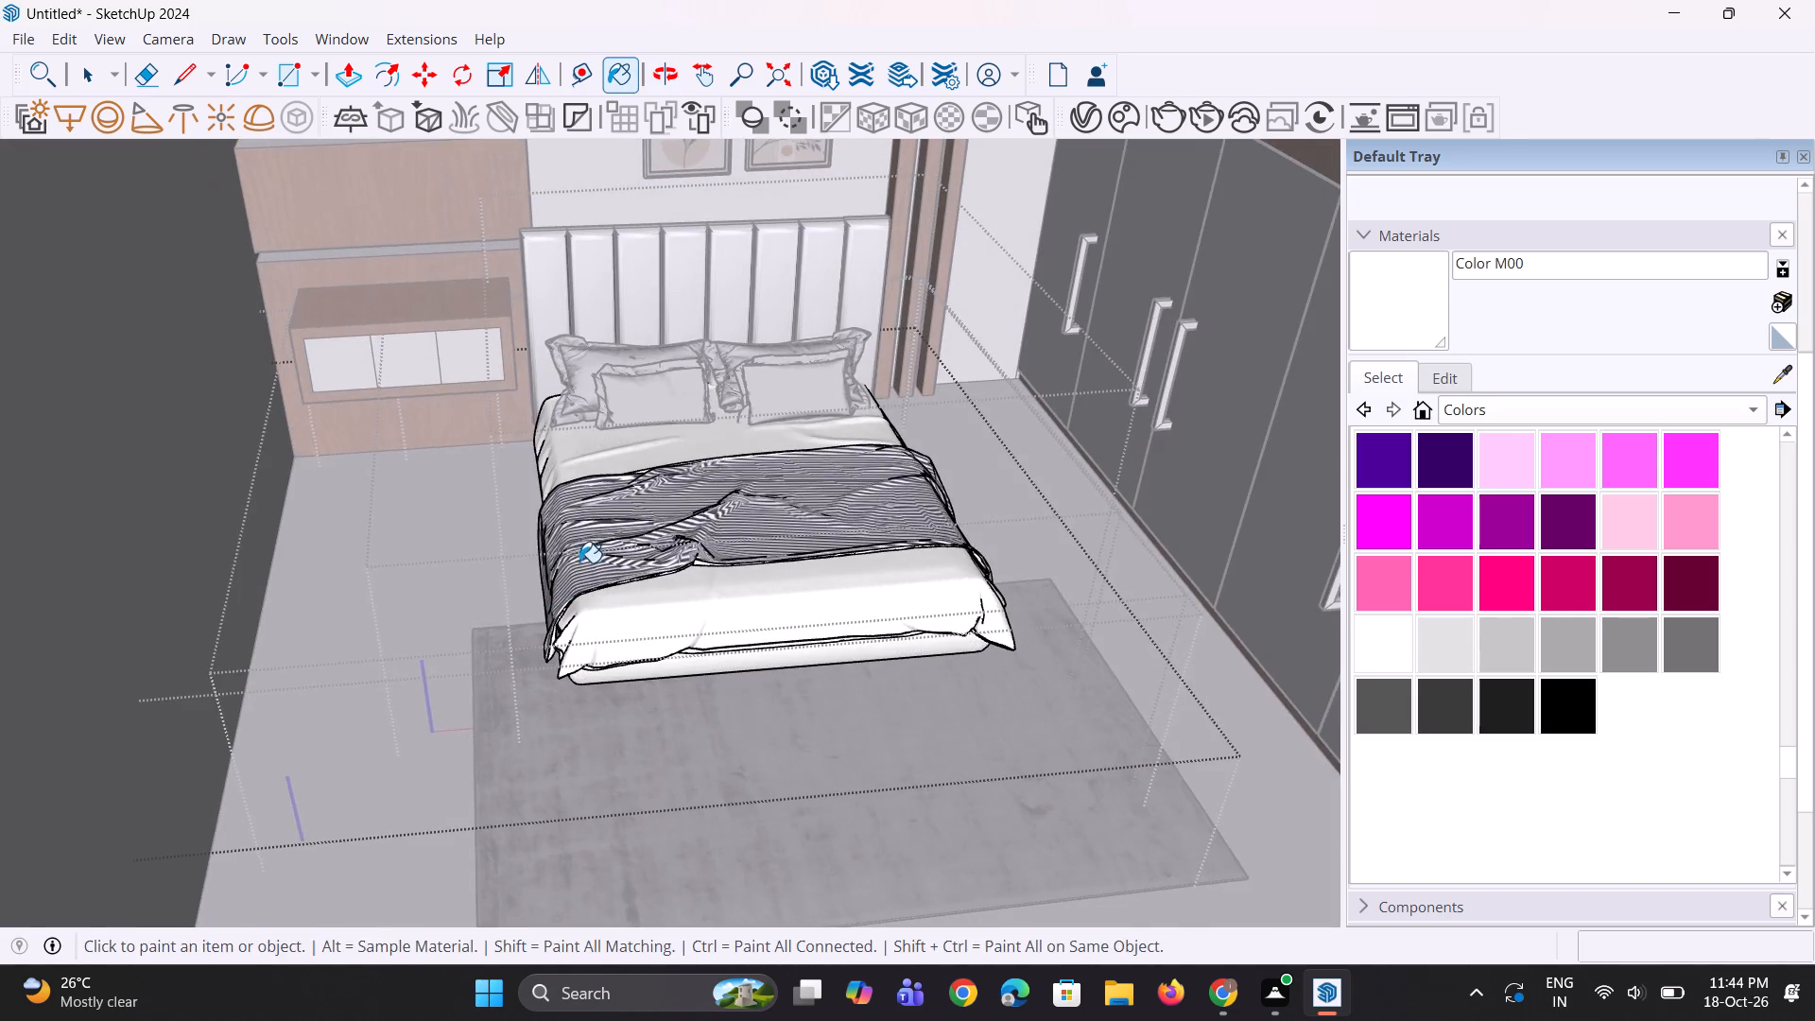
scroll(579, 562, "down", 6)
key("space")
key("space")
left_click(663, 546)
right_click(664, 546)
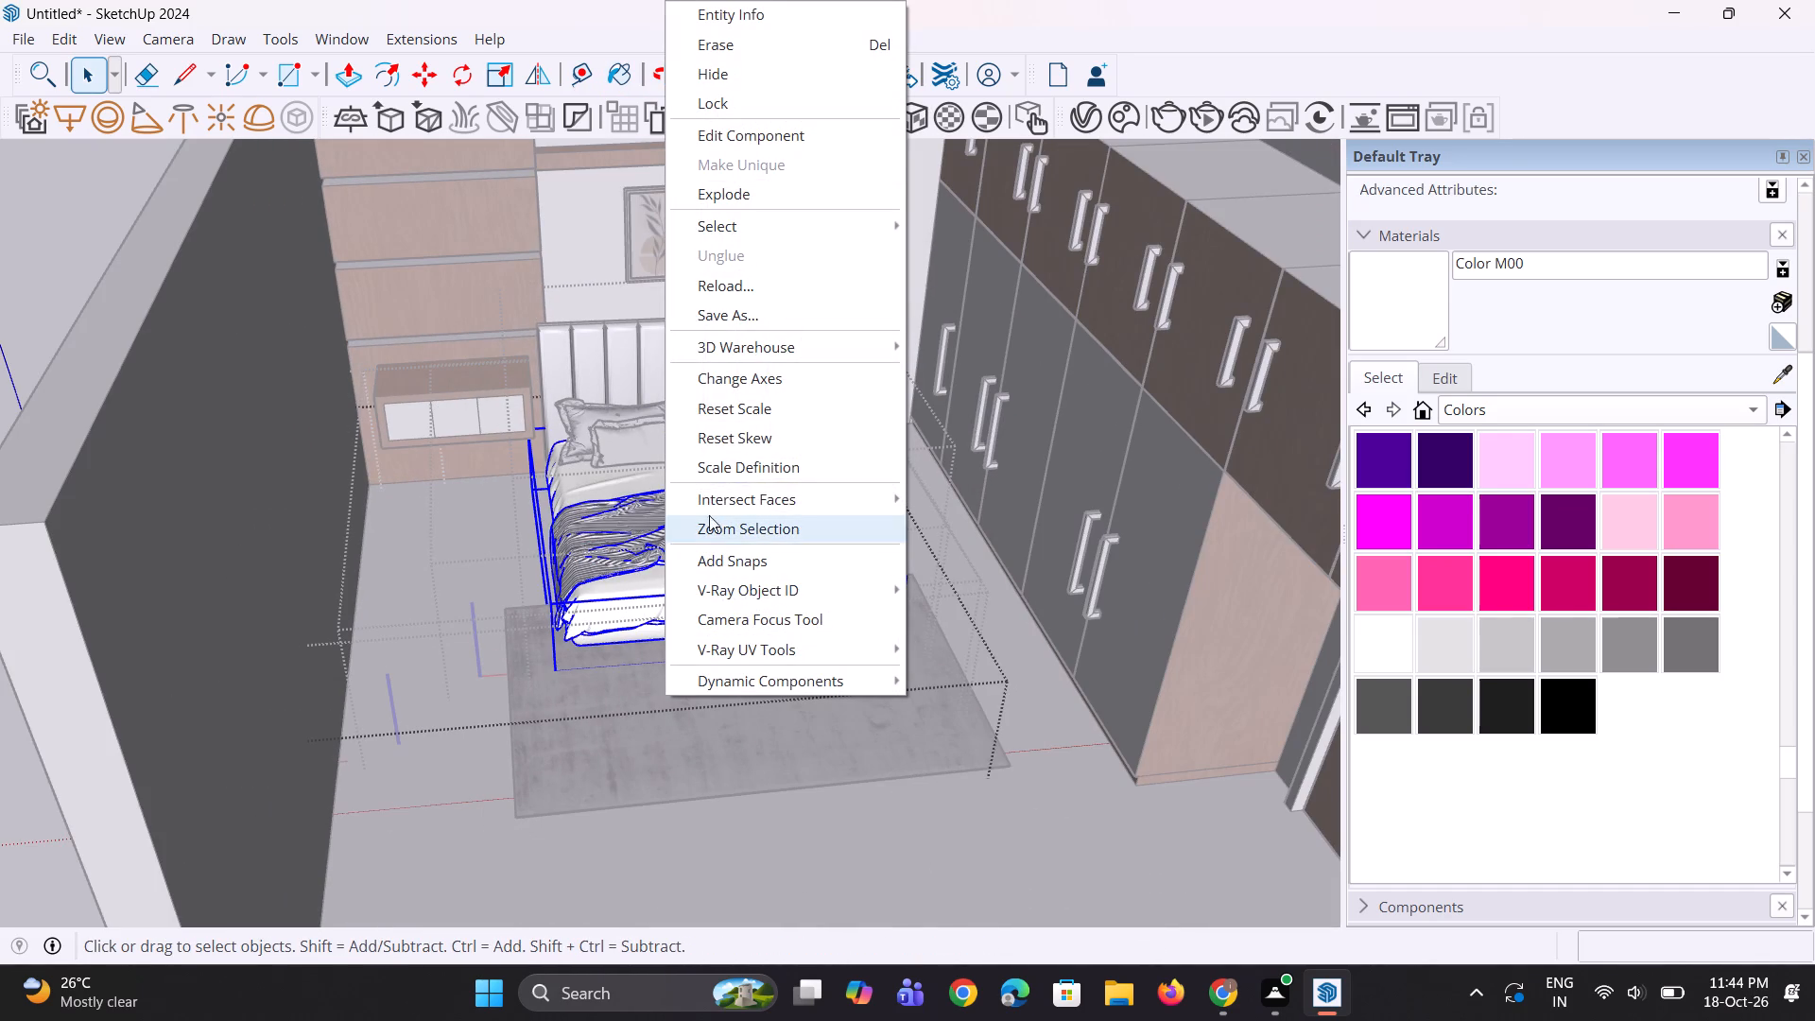
left_click(790, 196)
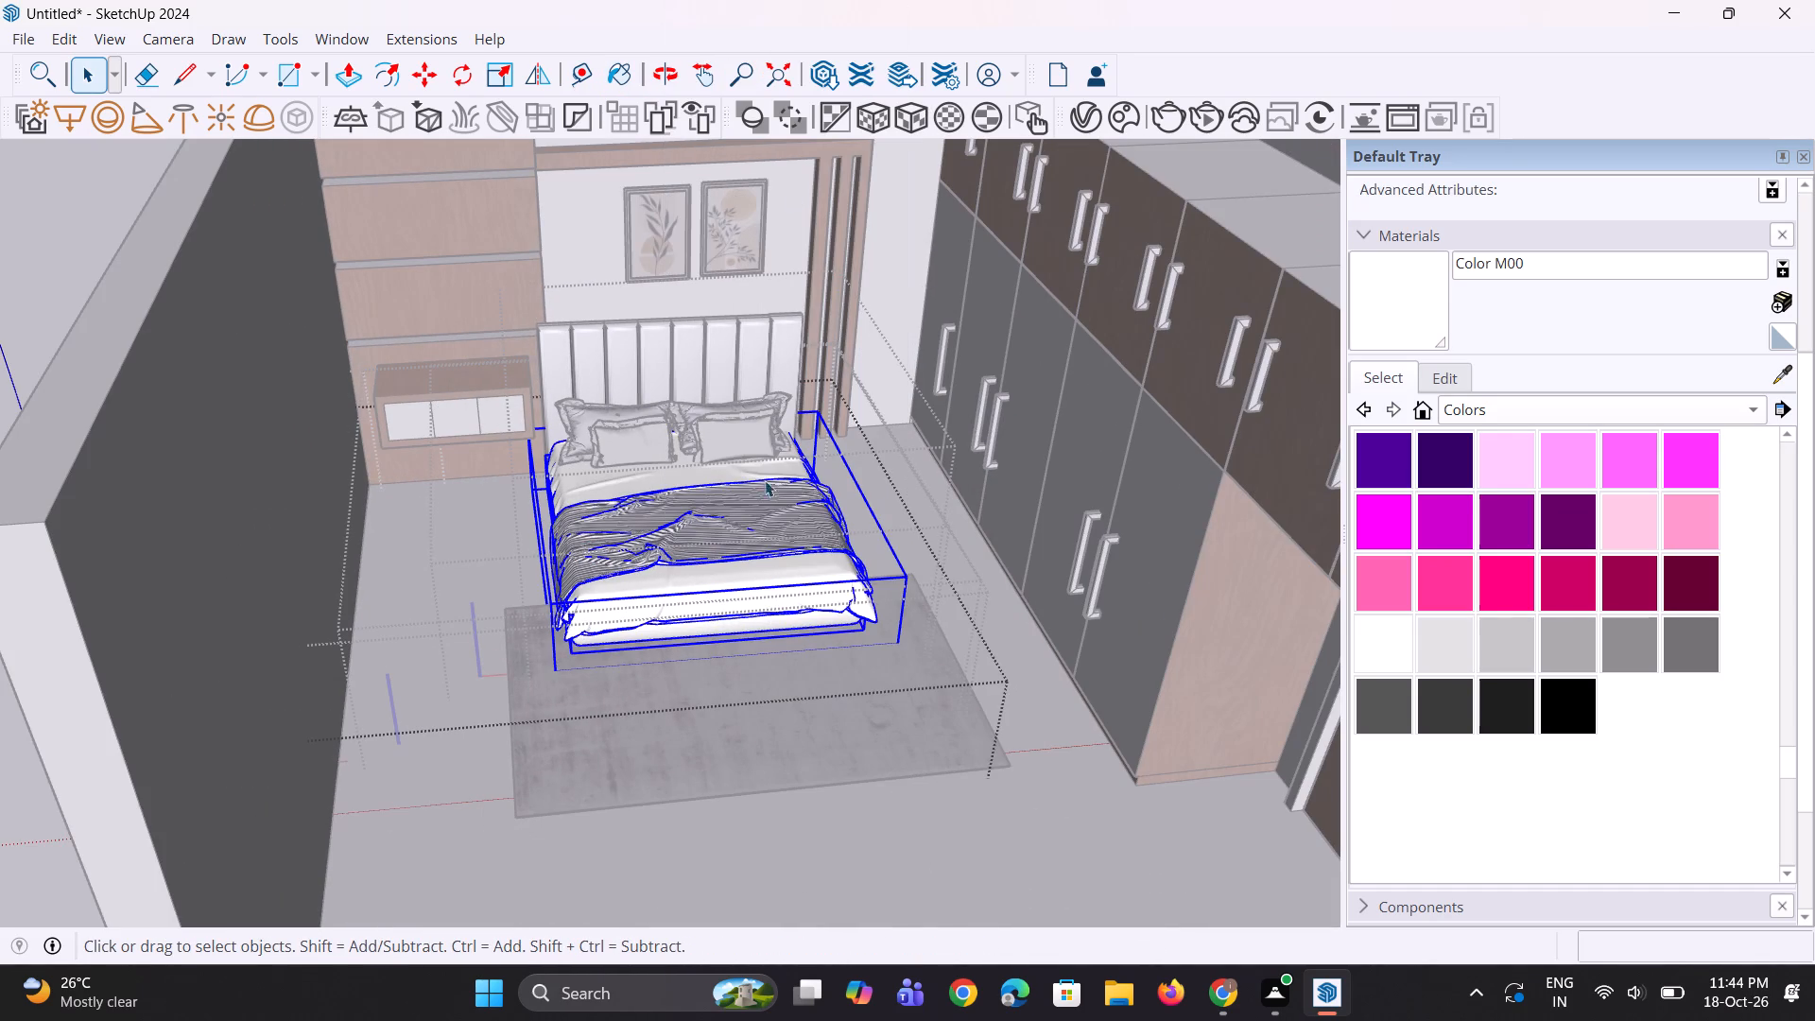
Try to paint the selected bedding with Color M00 at the striped blanket.
left_click(1398, 654)
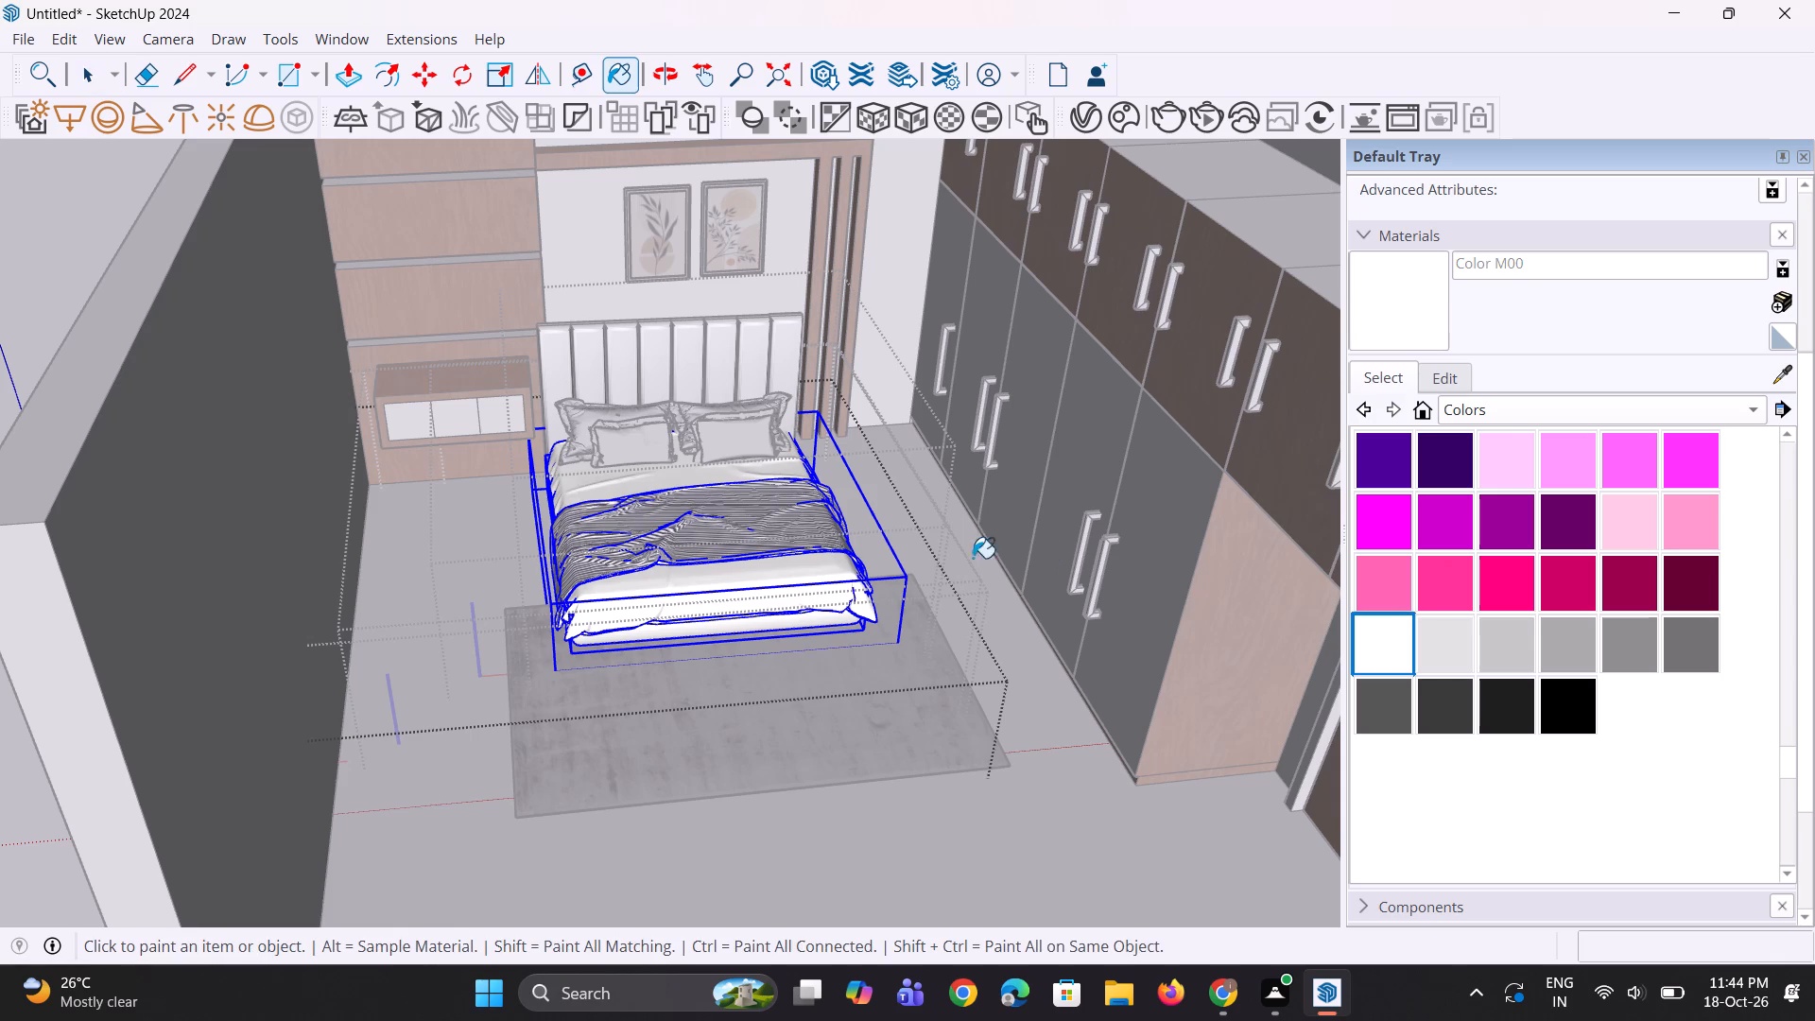
double_click(764, 508)
double_click(765, 522)
left_click(766, 530)
left_click(766, 536)
Open the selected bedding component for editing and try to paint its striped blanket with Color M00.
key("space")
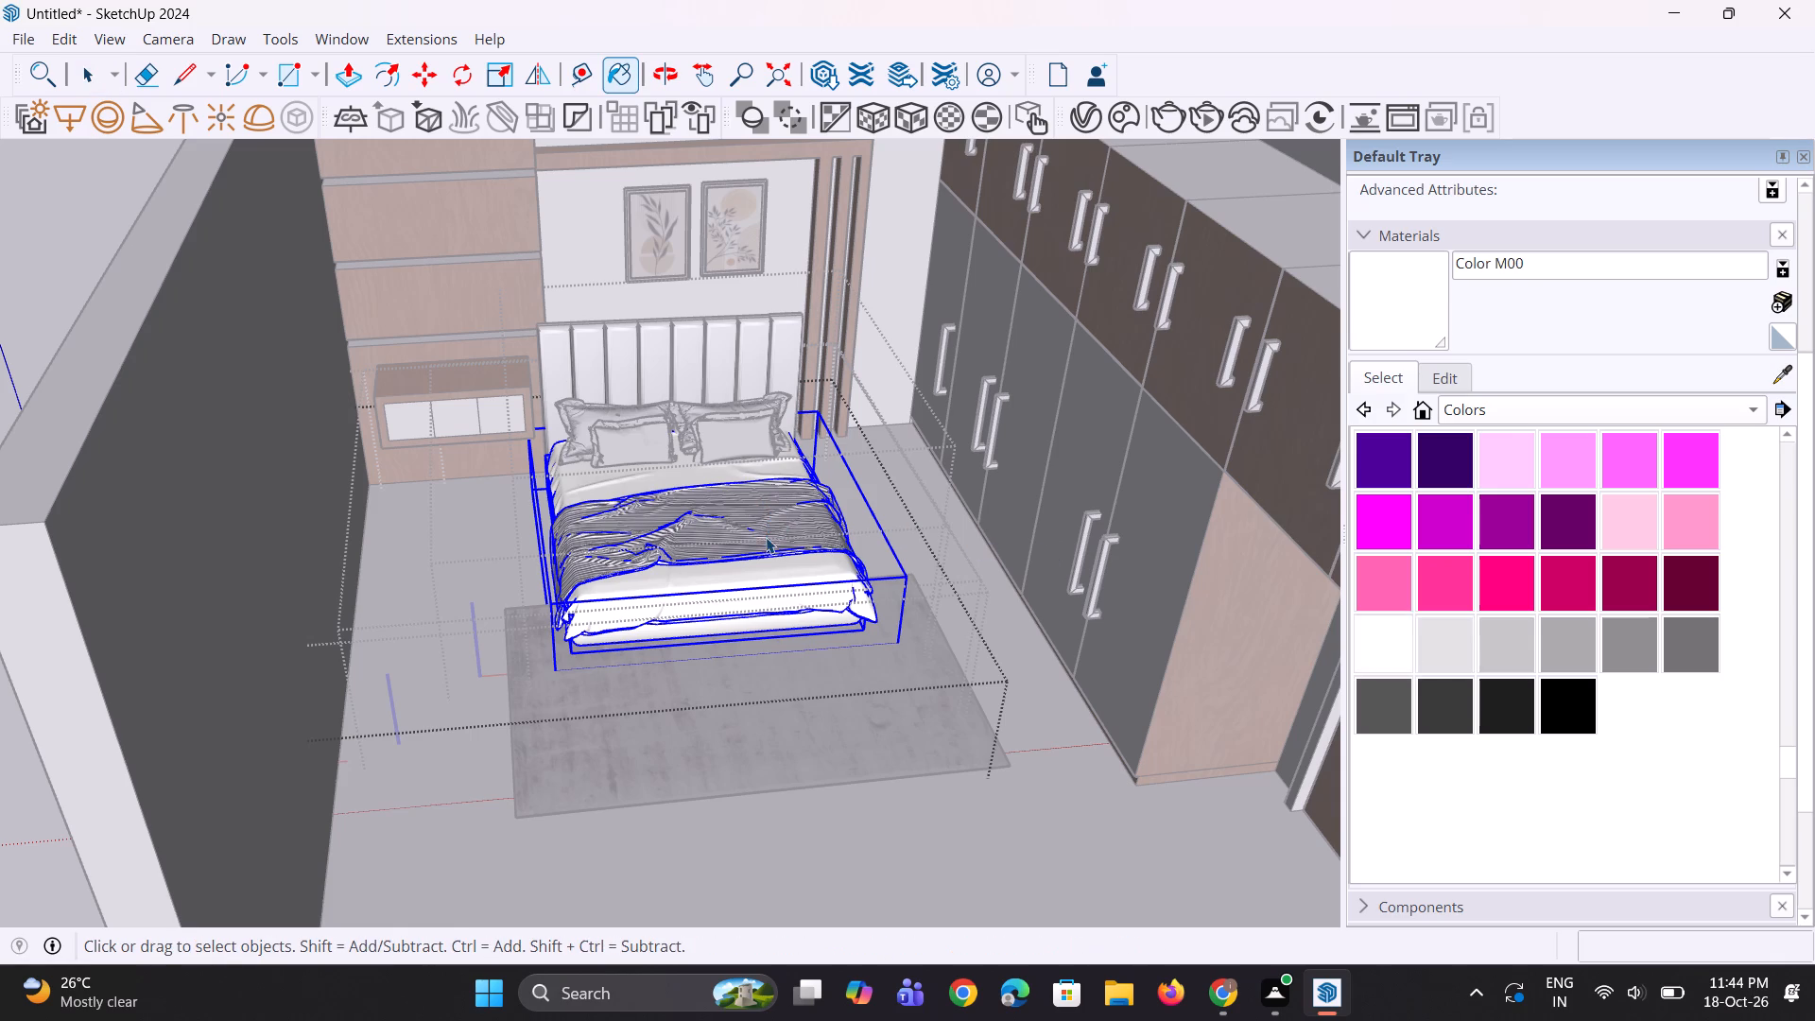
key("space")
double_click(760, 544)
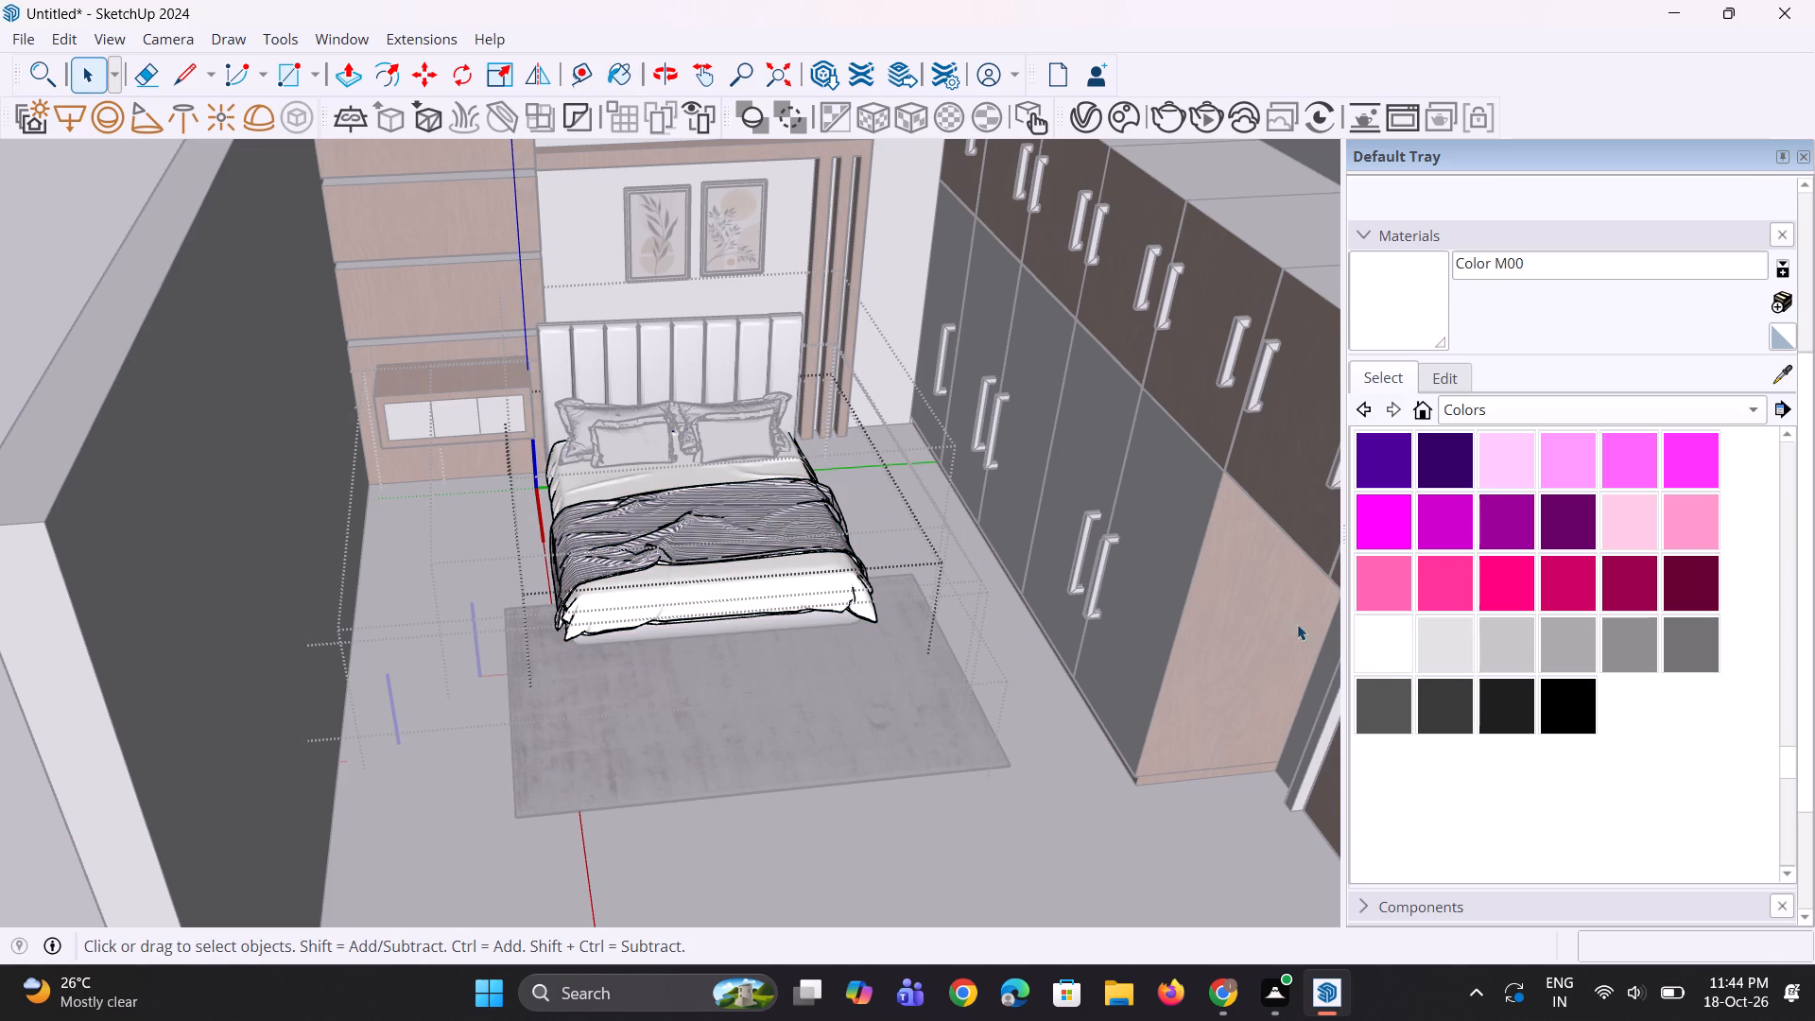
left_click(1388, 655)
triple_click(793, 519)
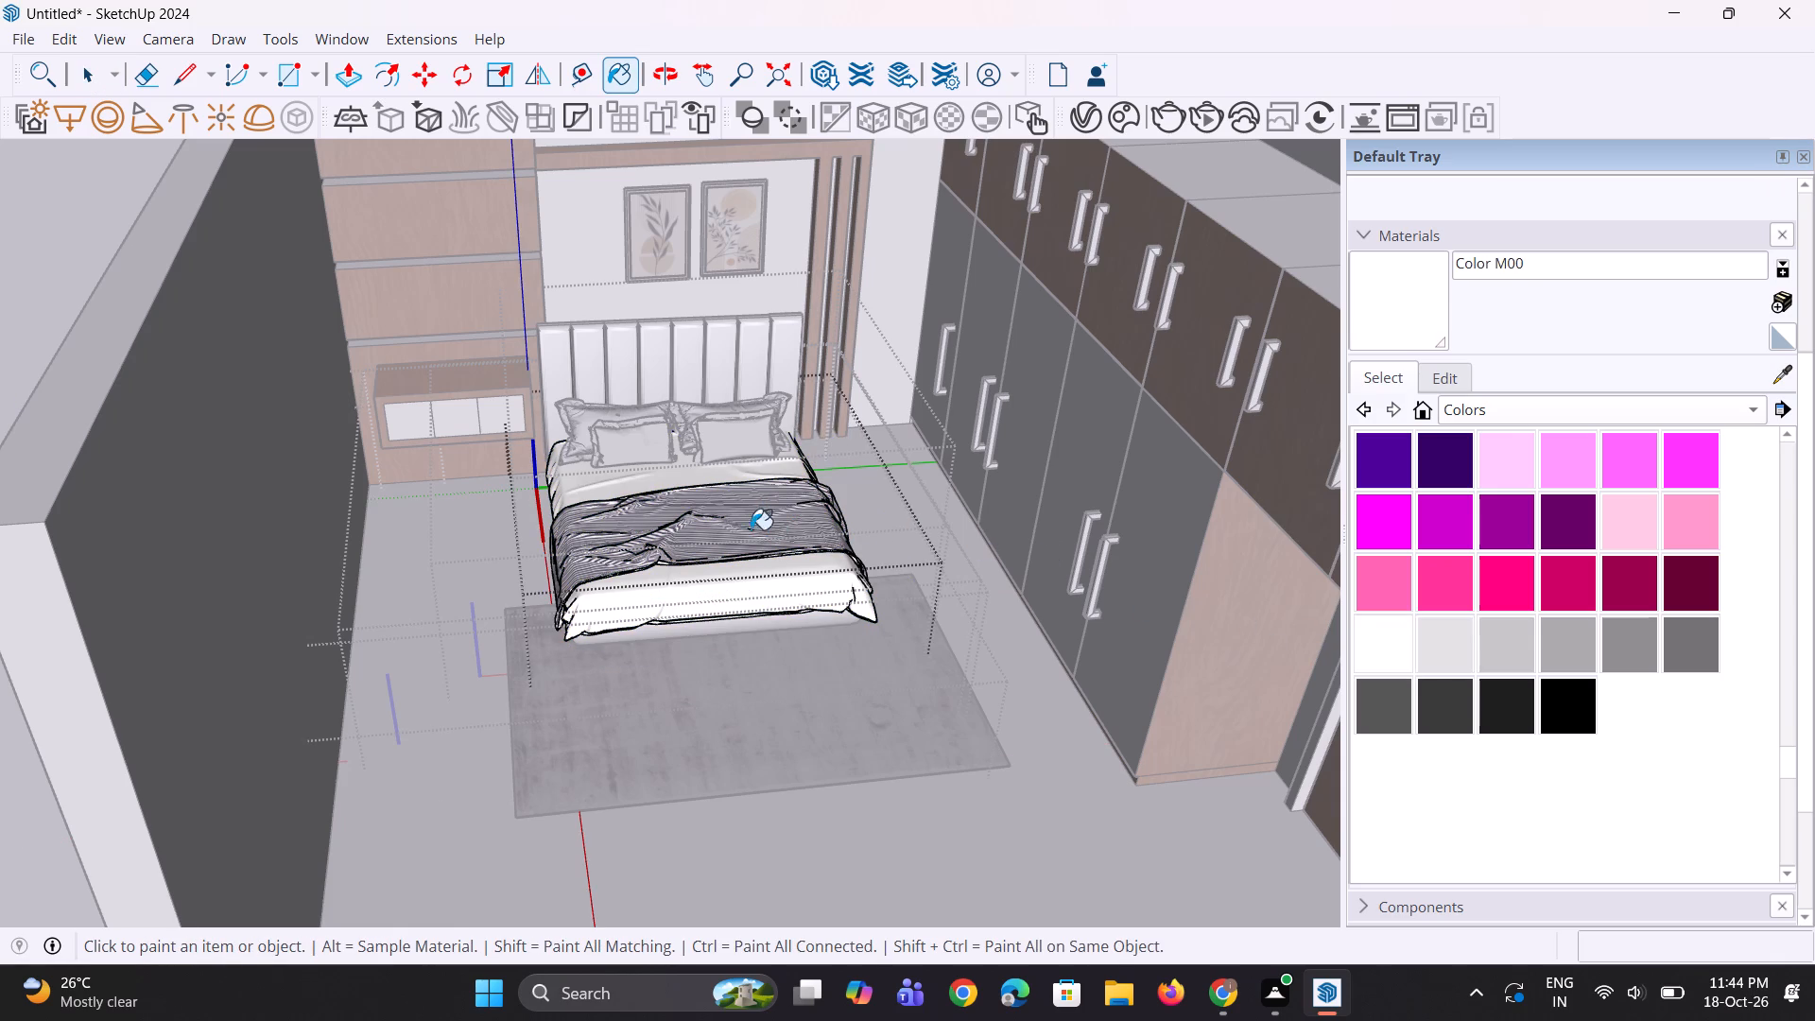
left_click(728, 531)
Open the next nested bedding component, select the striped blanket on its own and try to paint it with Color M00.
key("space")
key("space")
left_click(727, 531)
right_click(727, 531)
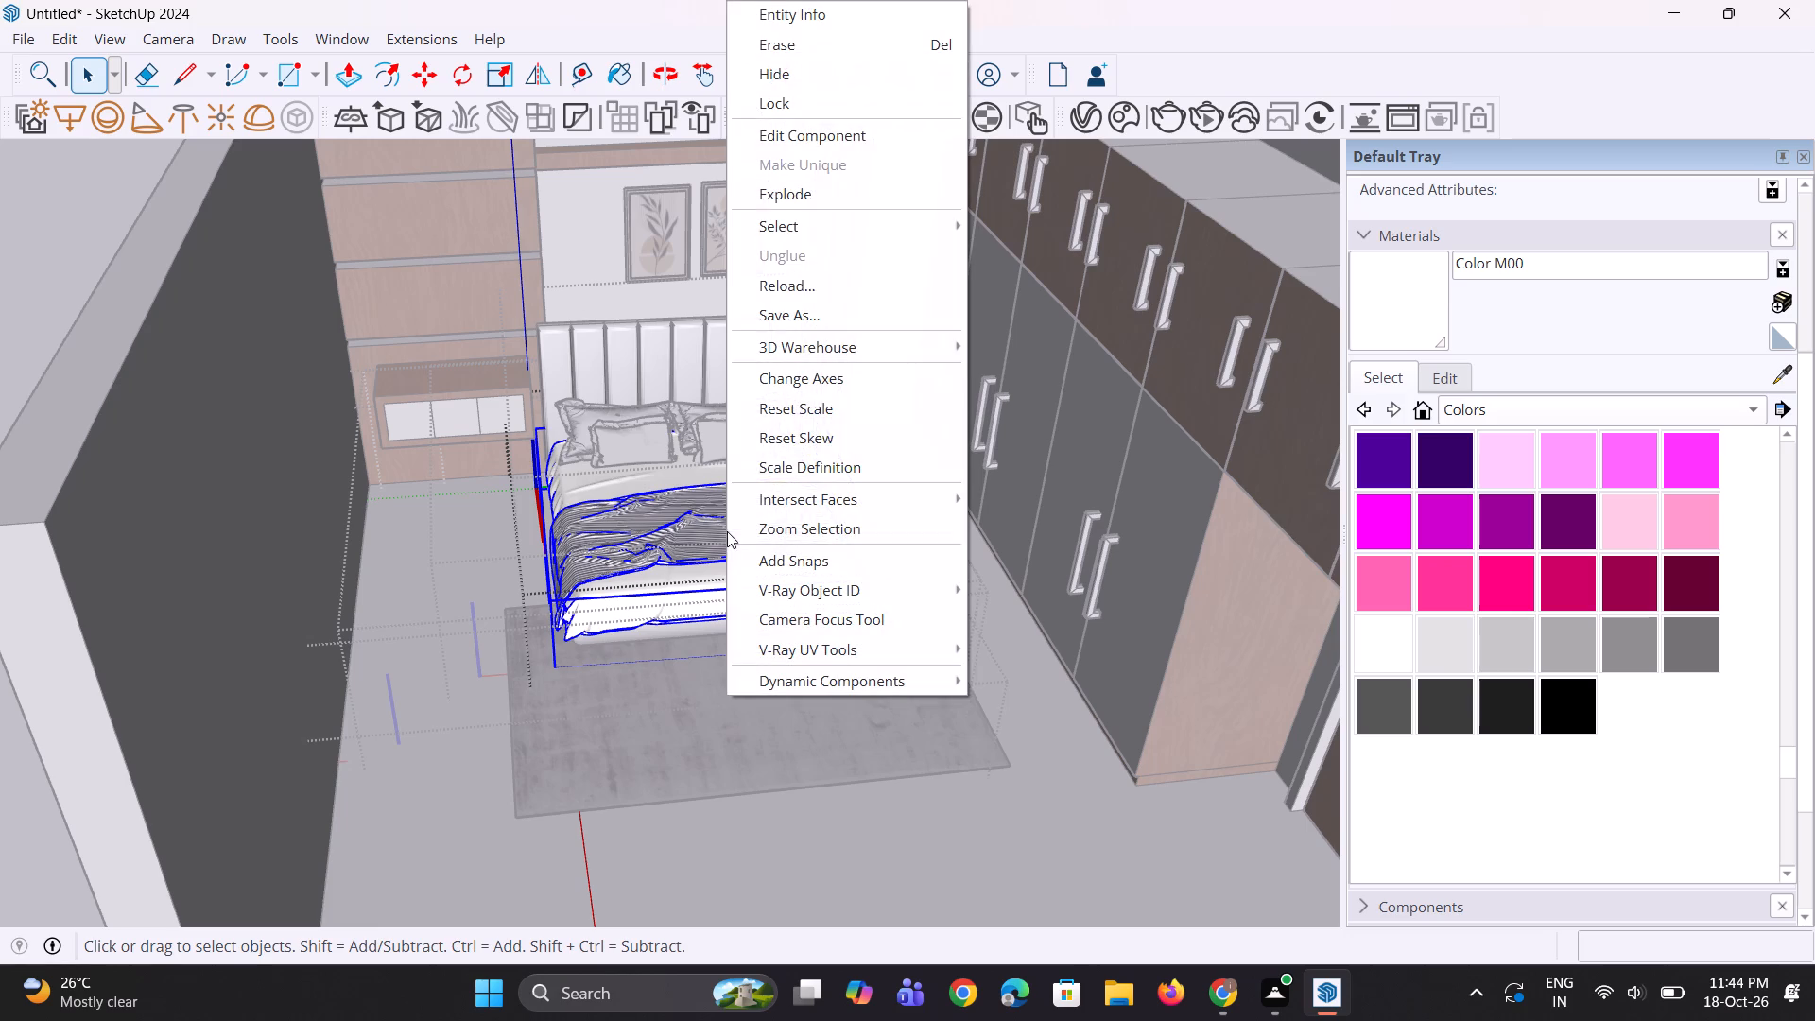
left_click(821, 138)
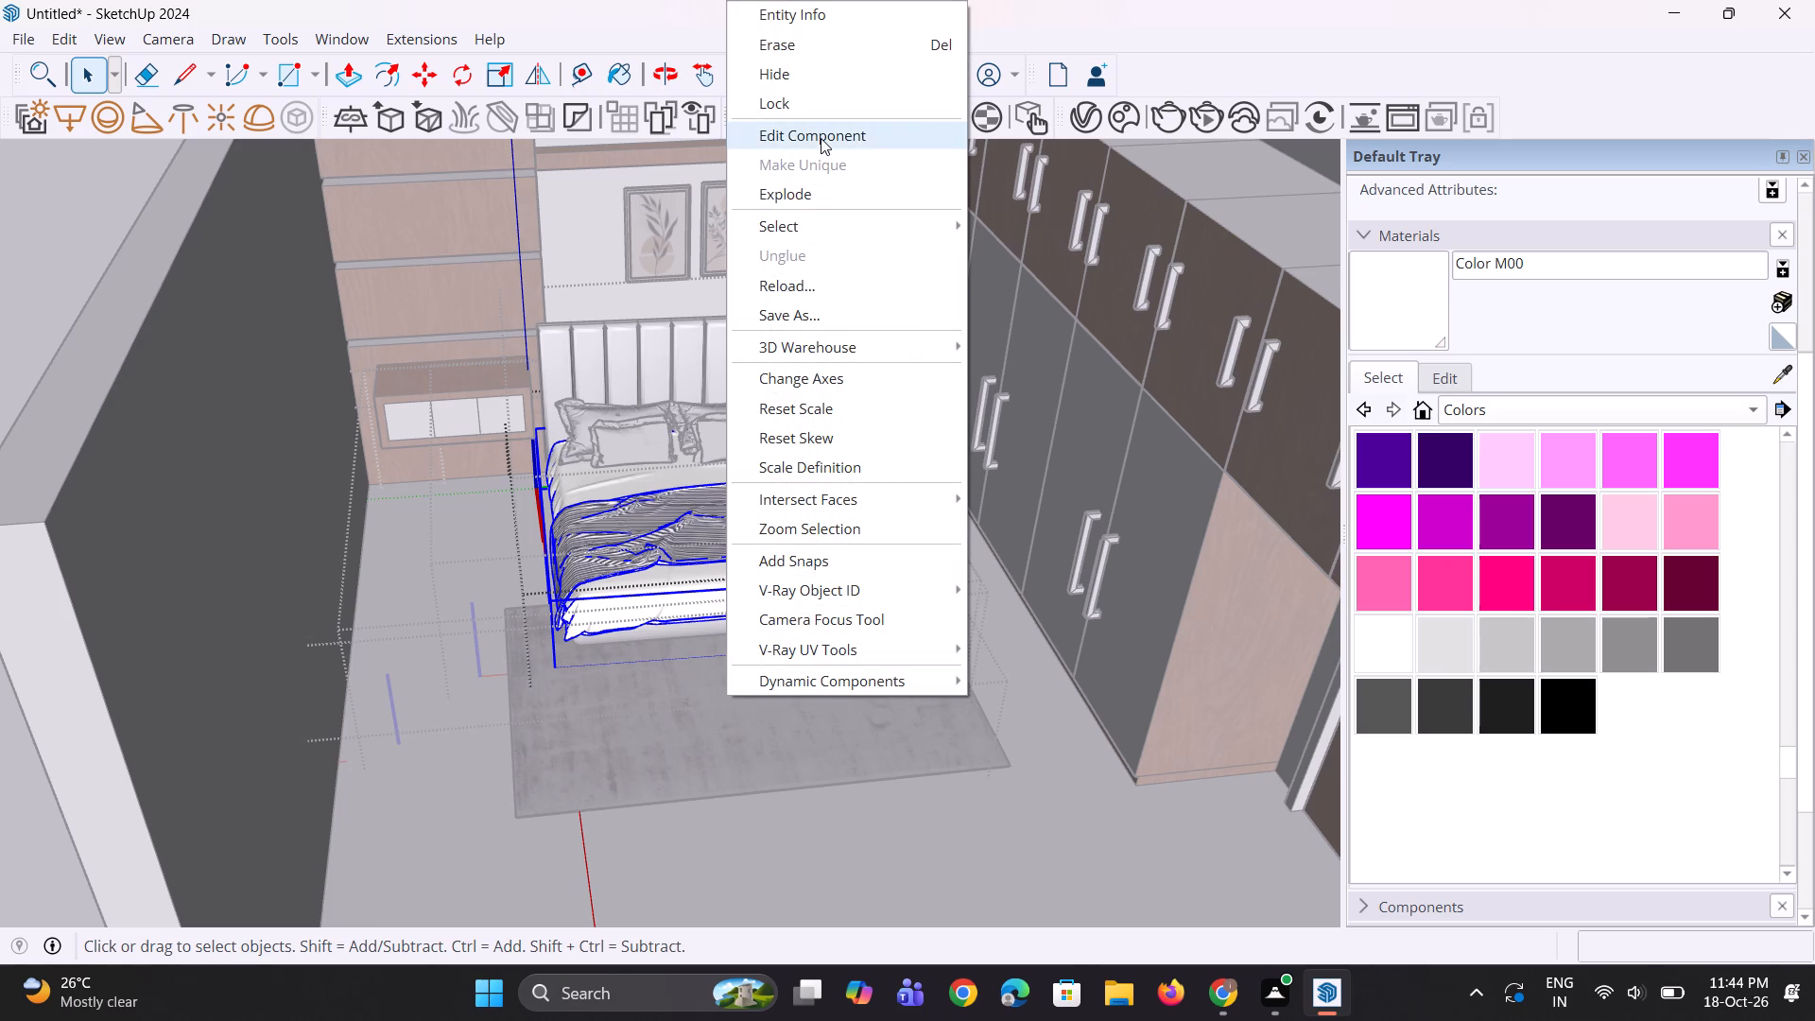
left_click(710, 557)
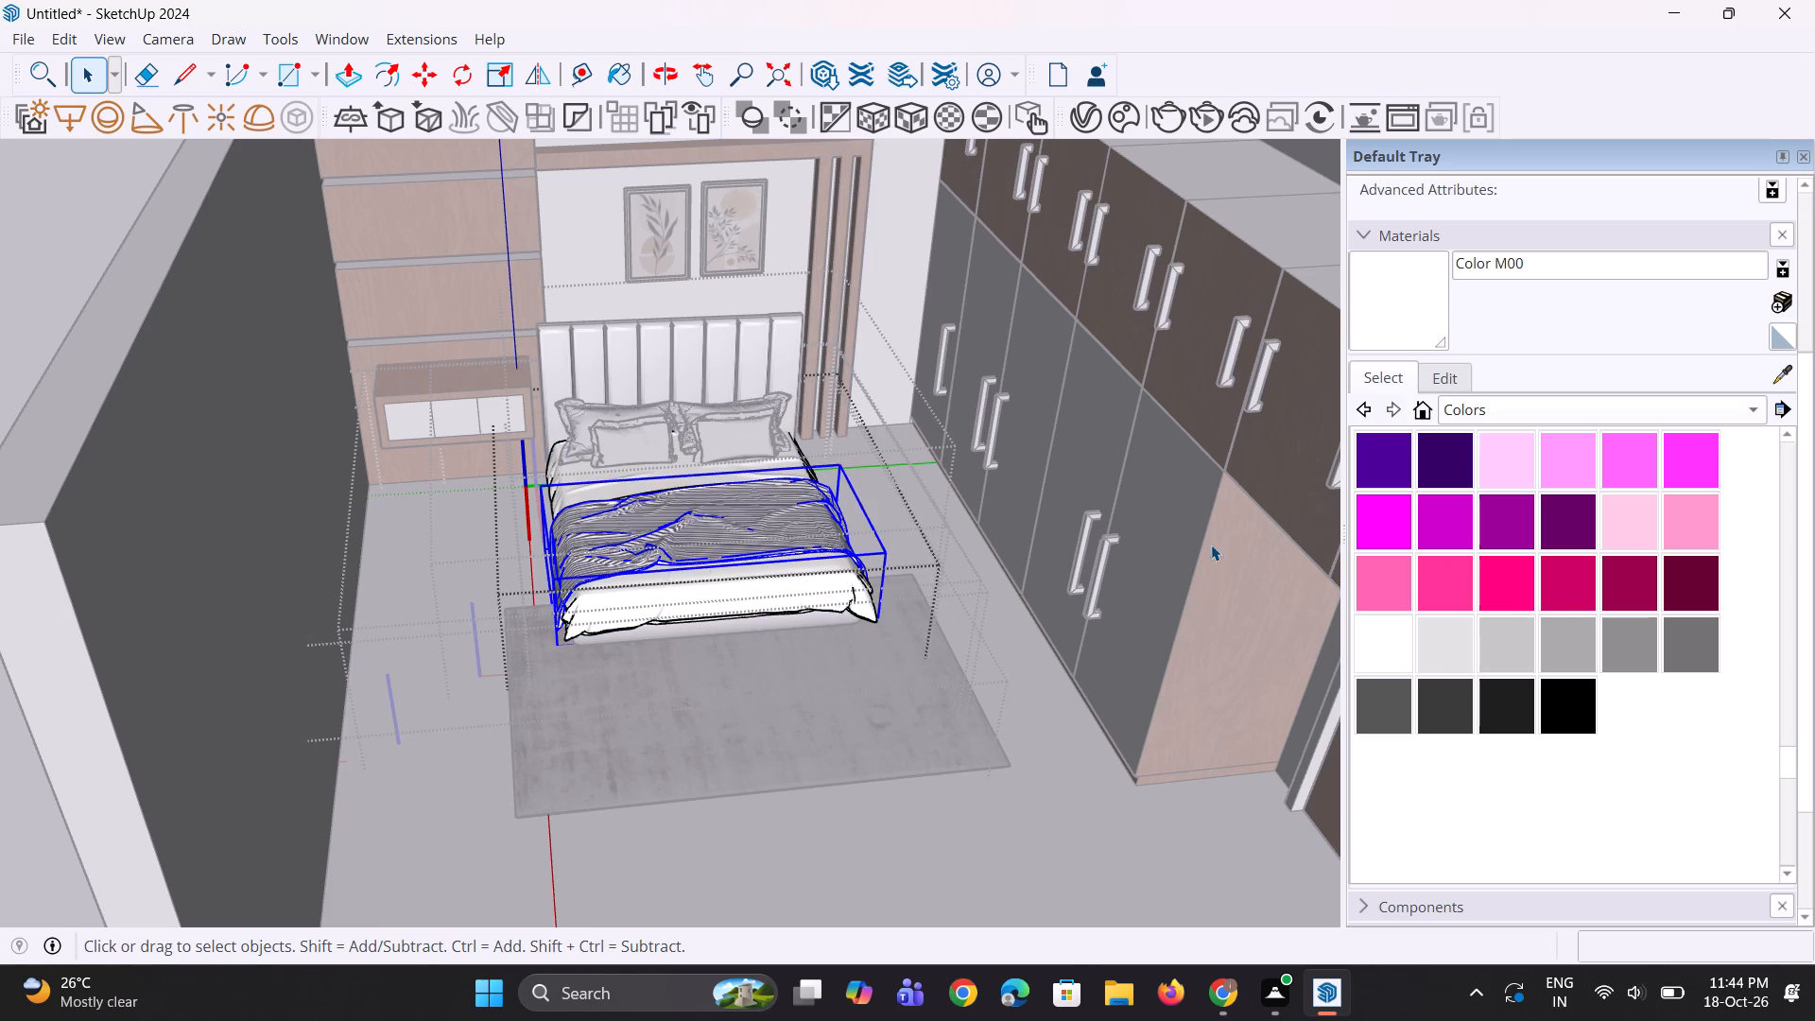
left_click(1396, 646)
triple_click(818, 536)
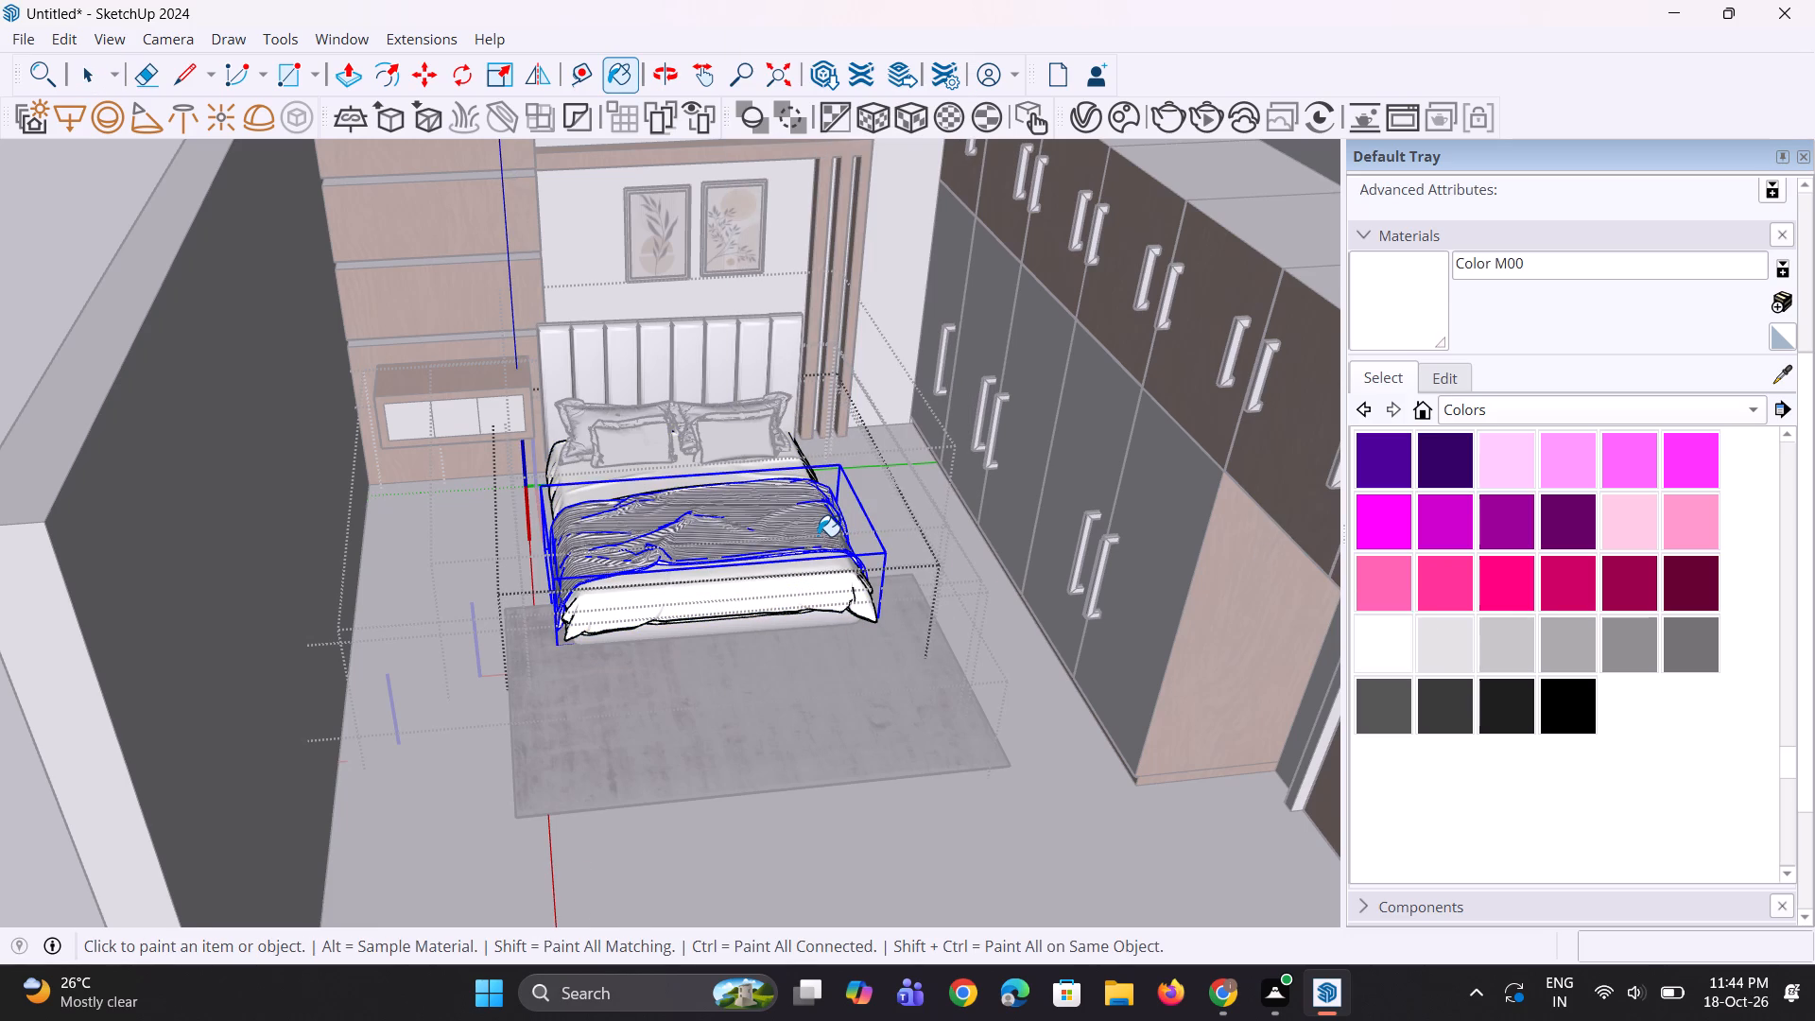
triple_click(818, 536)
scroll(748, 529, "up", 6)
left_click(743, 537)
left_click_drag(743, 537, 736, 557)
left_click(735, 561)
scroll(733, 592, "up", 6)
double_click(736, 575)
scroll(736, 574, "up", 1)
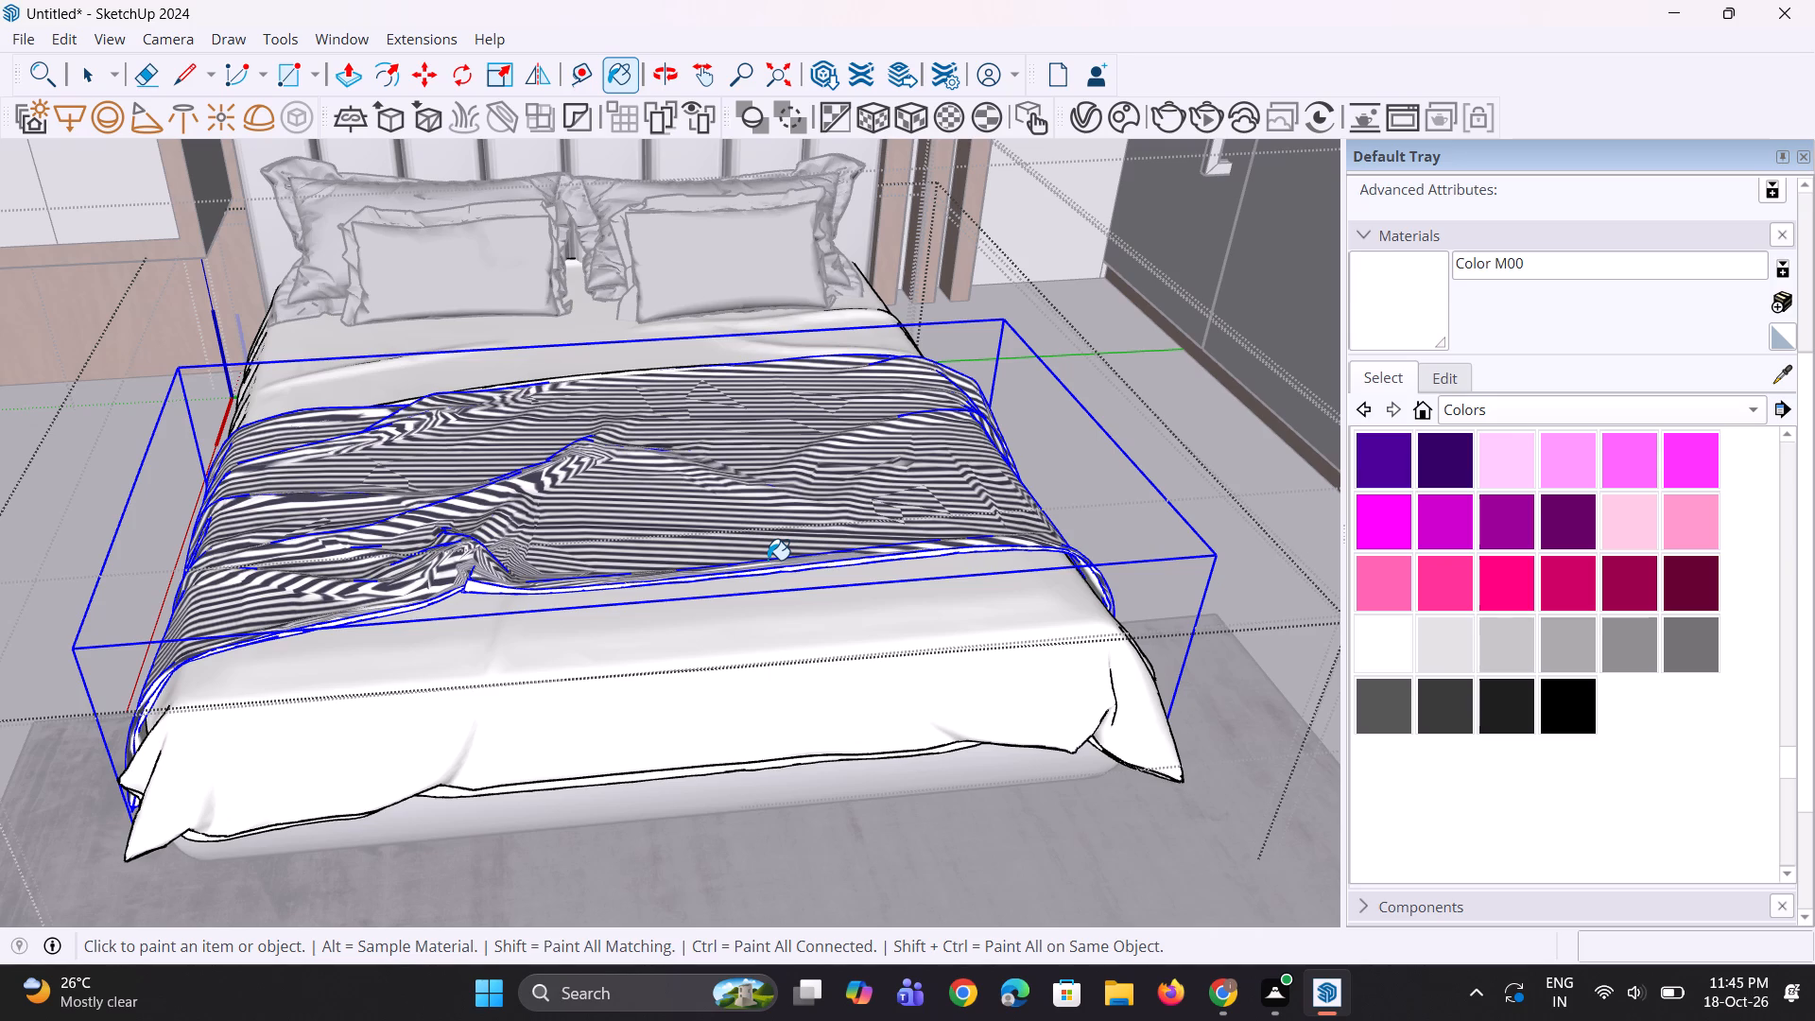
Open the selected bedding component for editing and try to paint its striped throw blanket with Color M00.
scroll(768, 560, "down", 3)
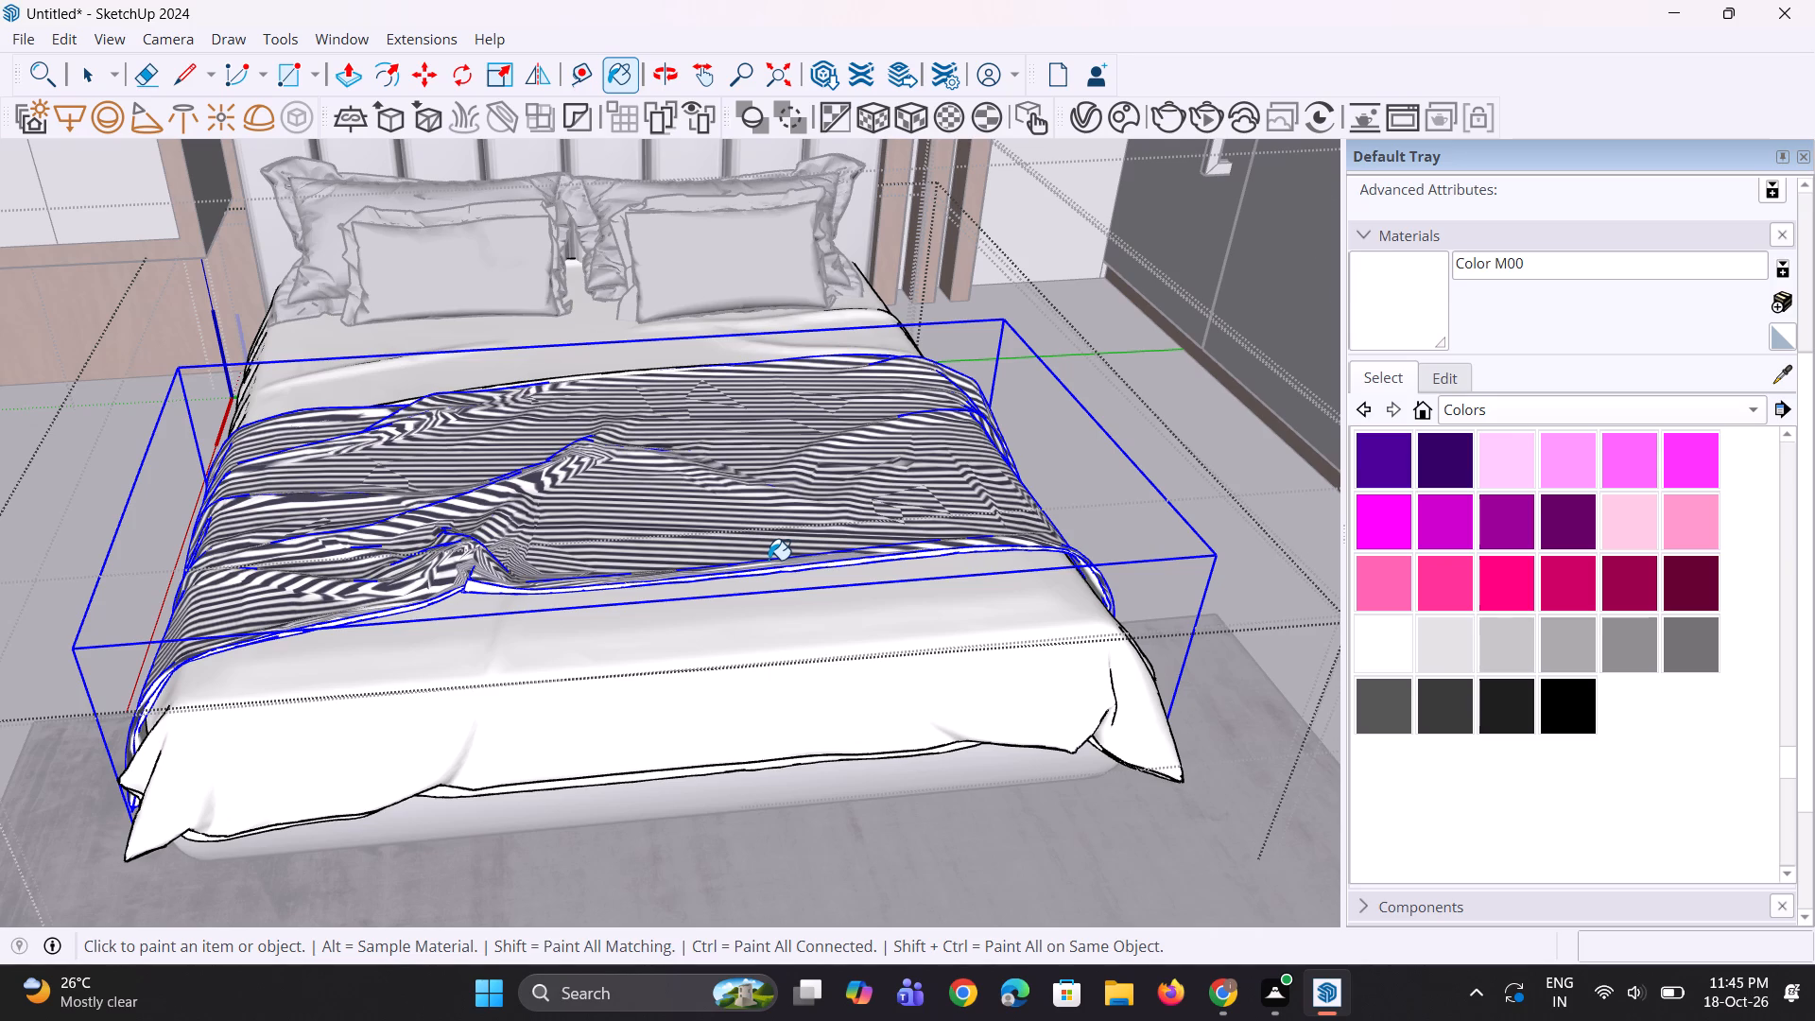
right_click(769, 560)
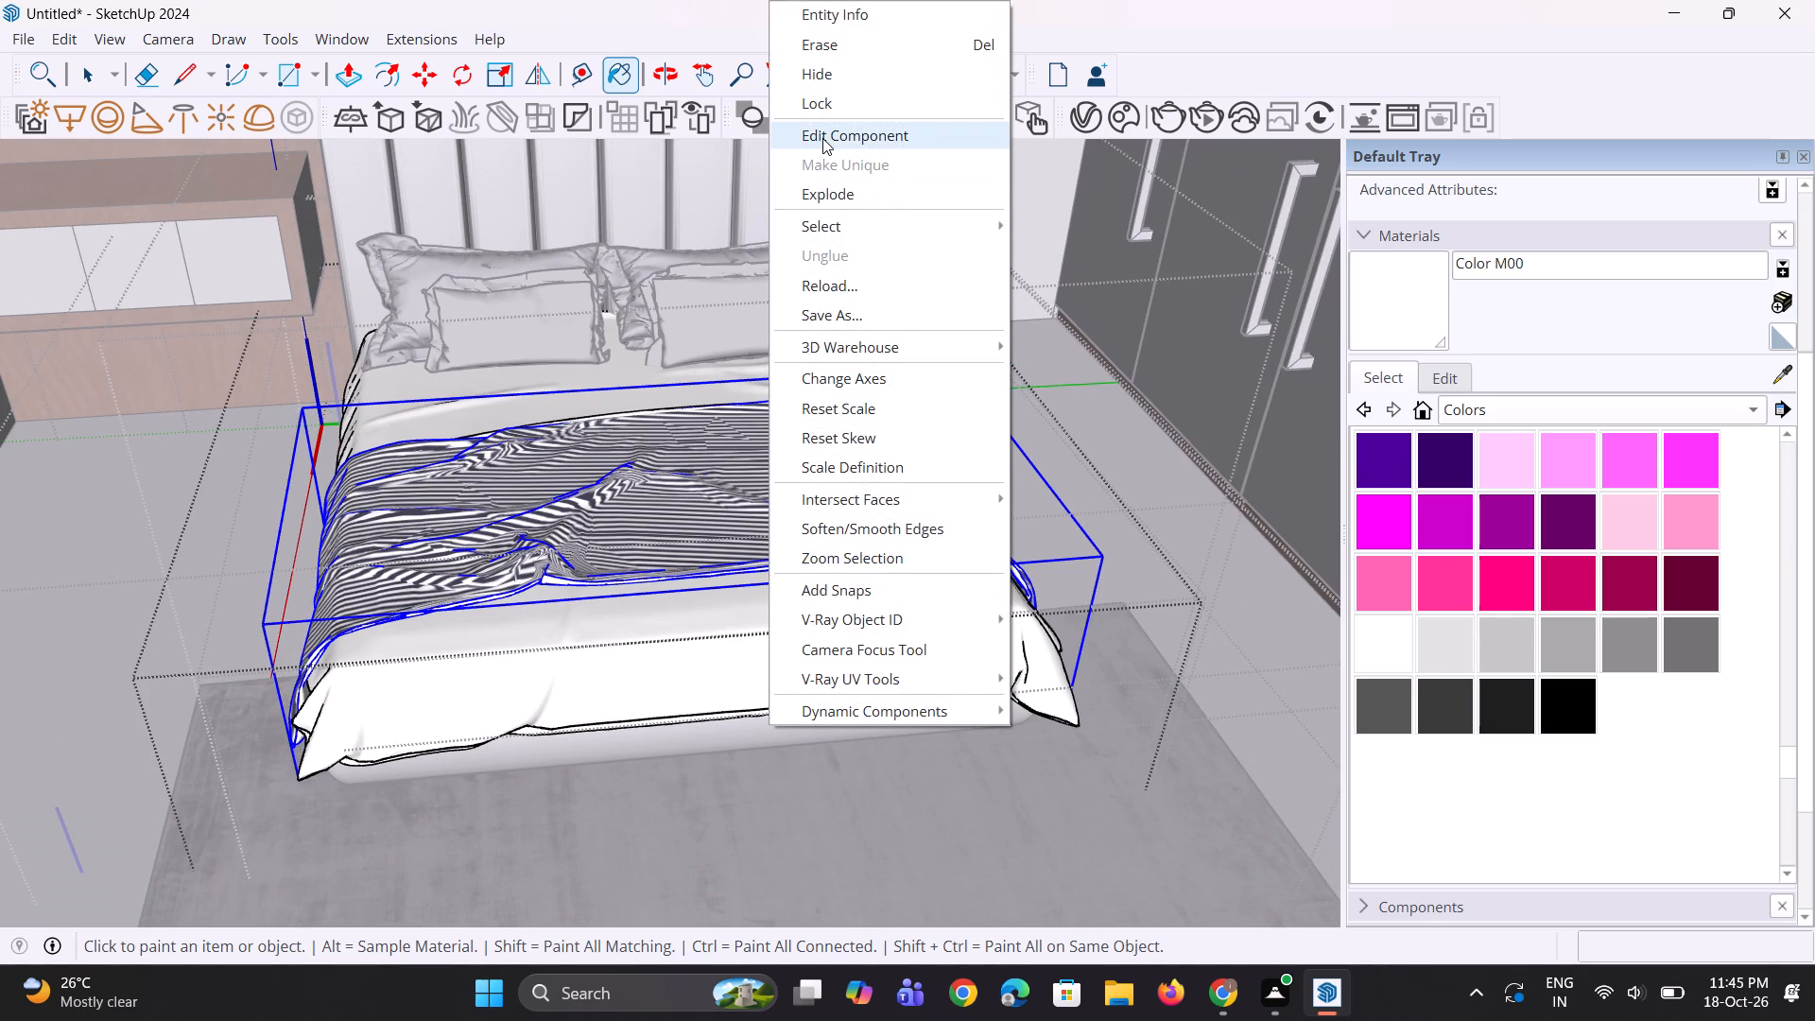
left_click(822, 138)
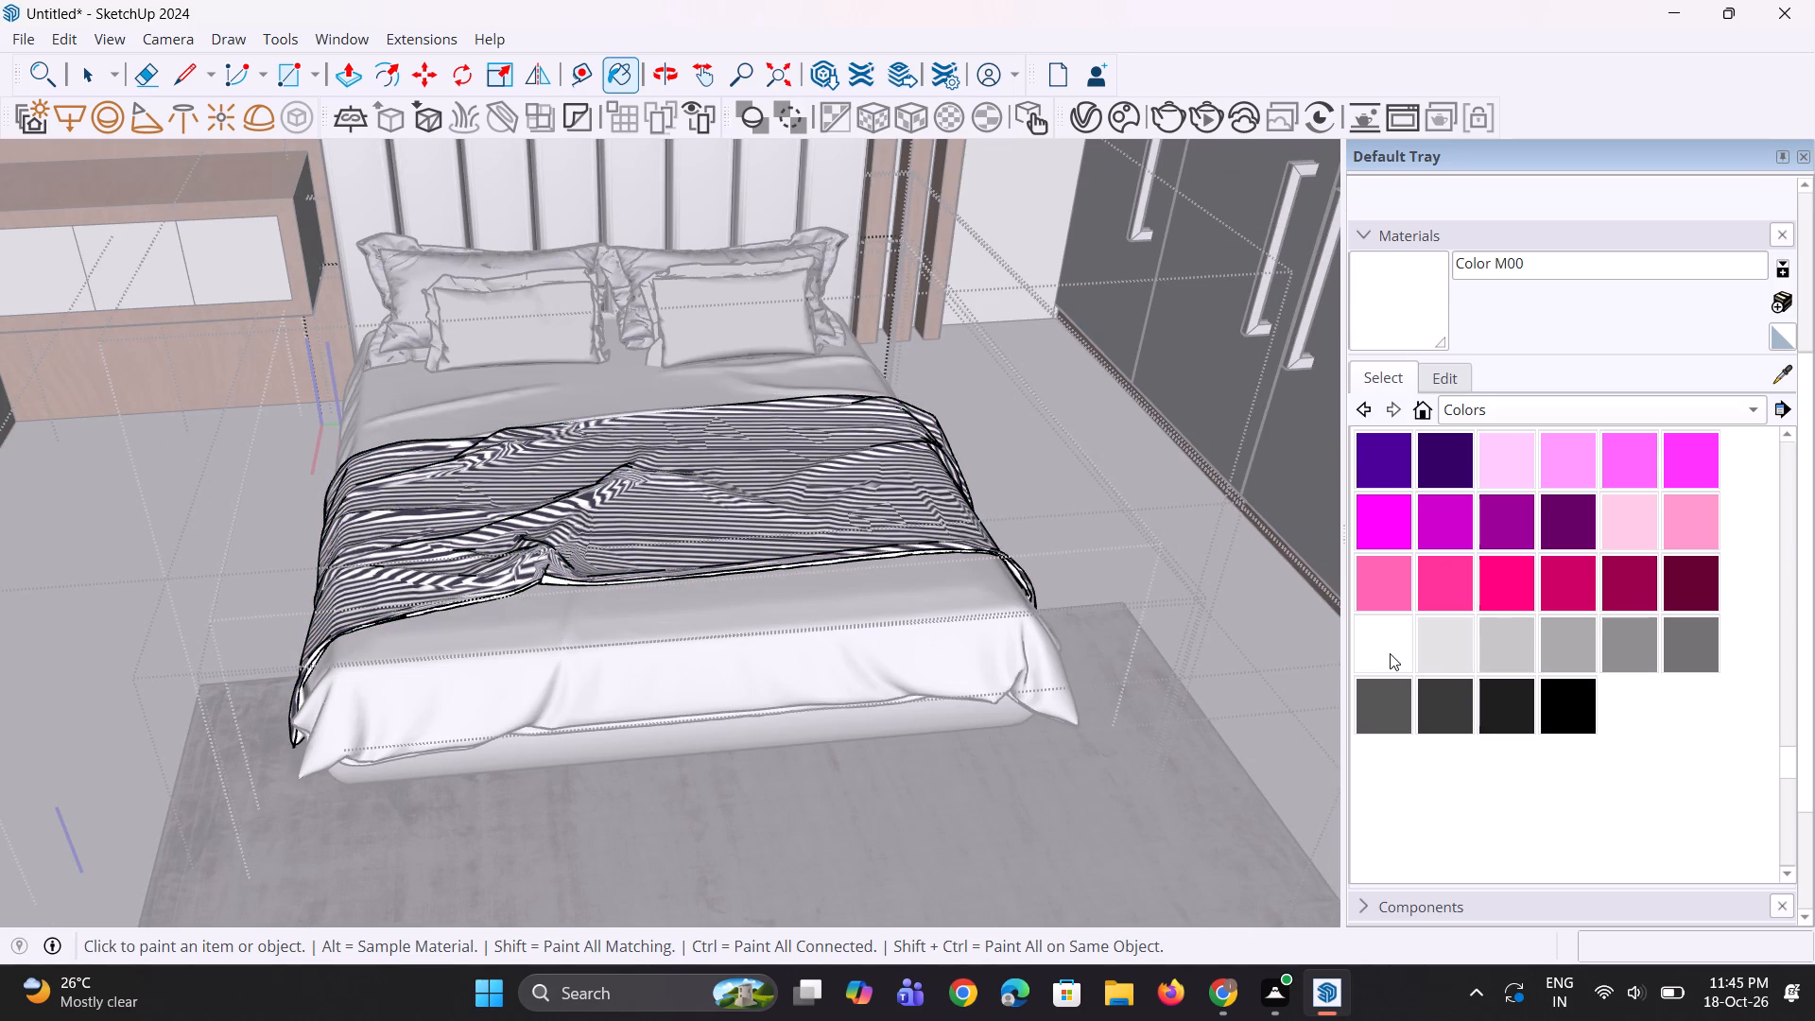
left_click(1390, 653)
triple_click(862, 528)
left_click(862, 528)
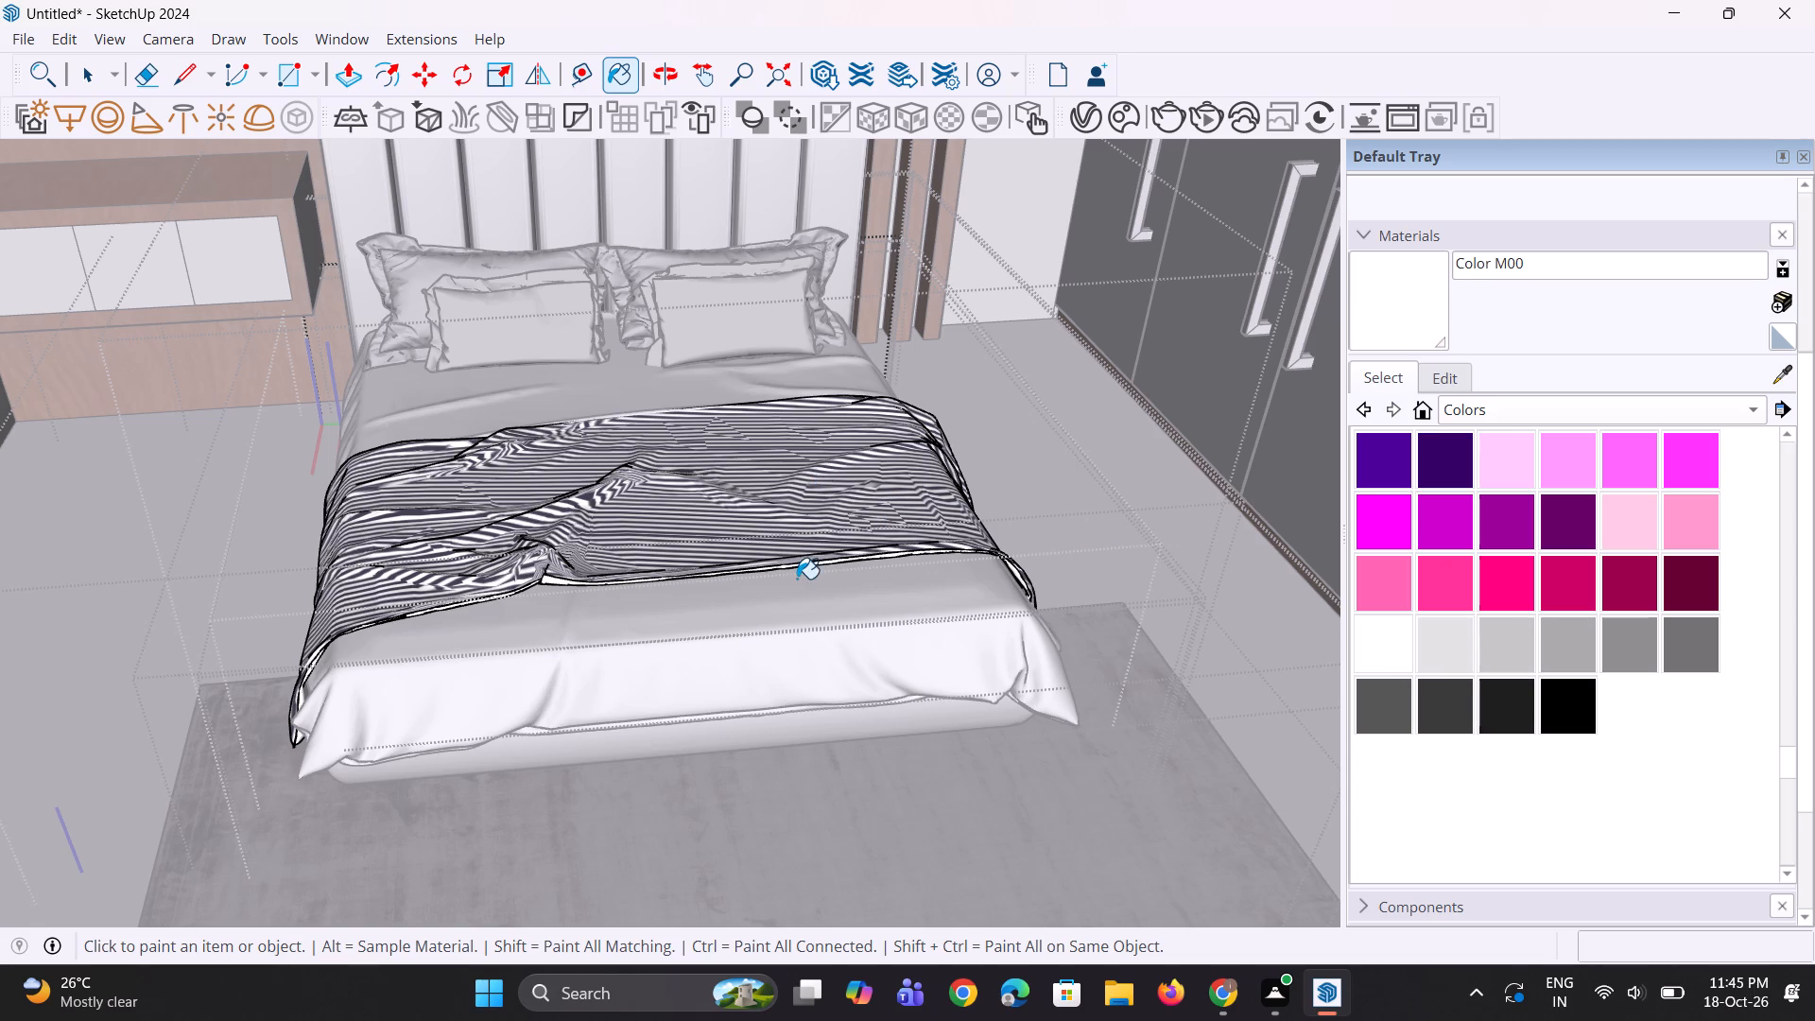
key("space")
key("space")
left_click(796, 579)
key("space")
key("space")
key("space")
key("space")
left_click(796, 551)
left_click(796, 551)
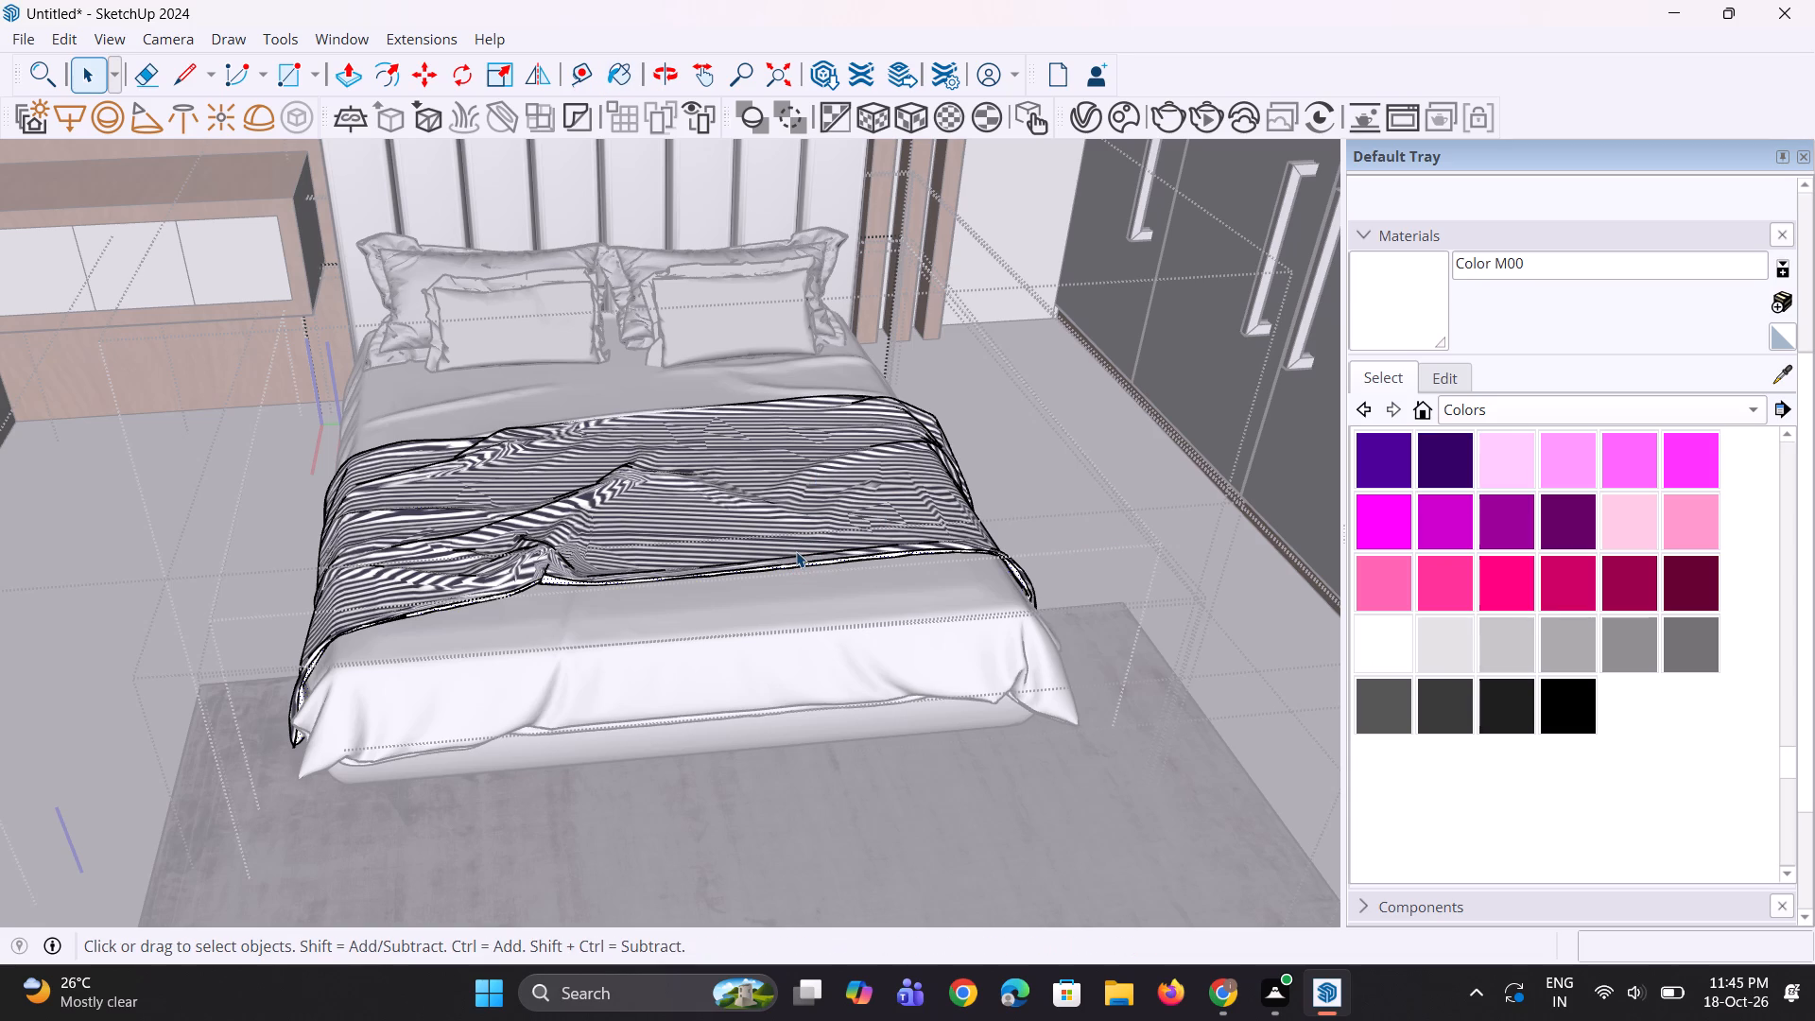
Close all the nested bedding components and the bed group to return to the whole-room model.
scroll(796, 551, "down", 15)
scroll(799, 552, "down", 11)
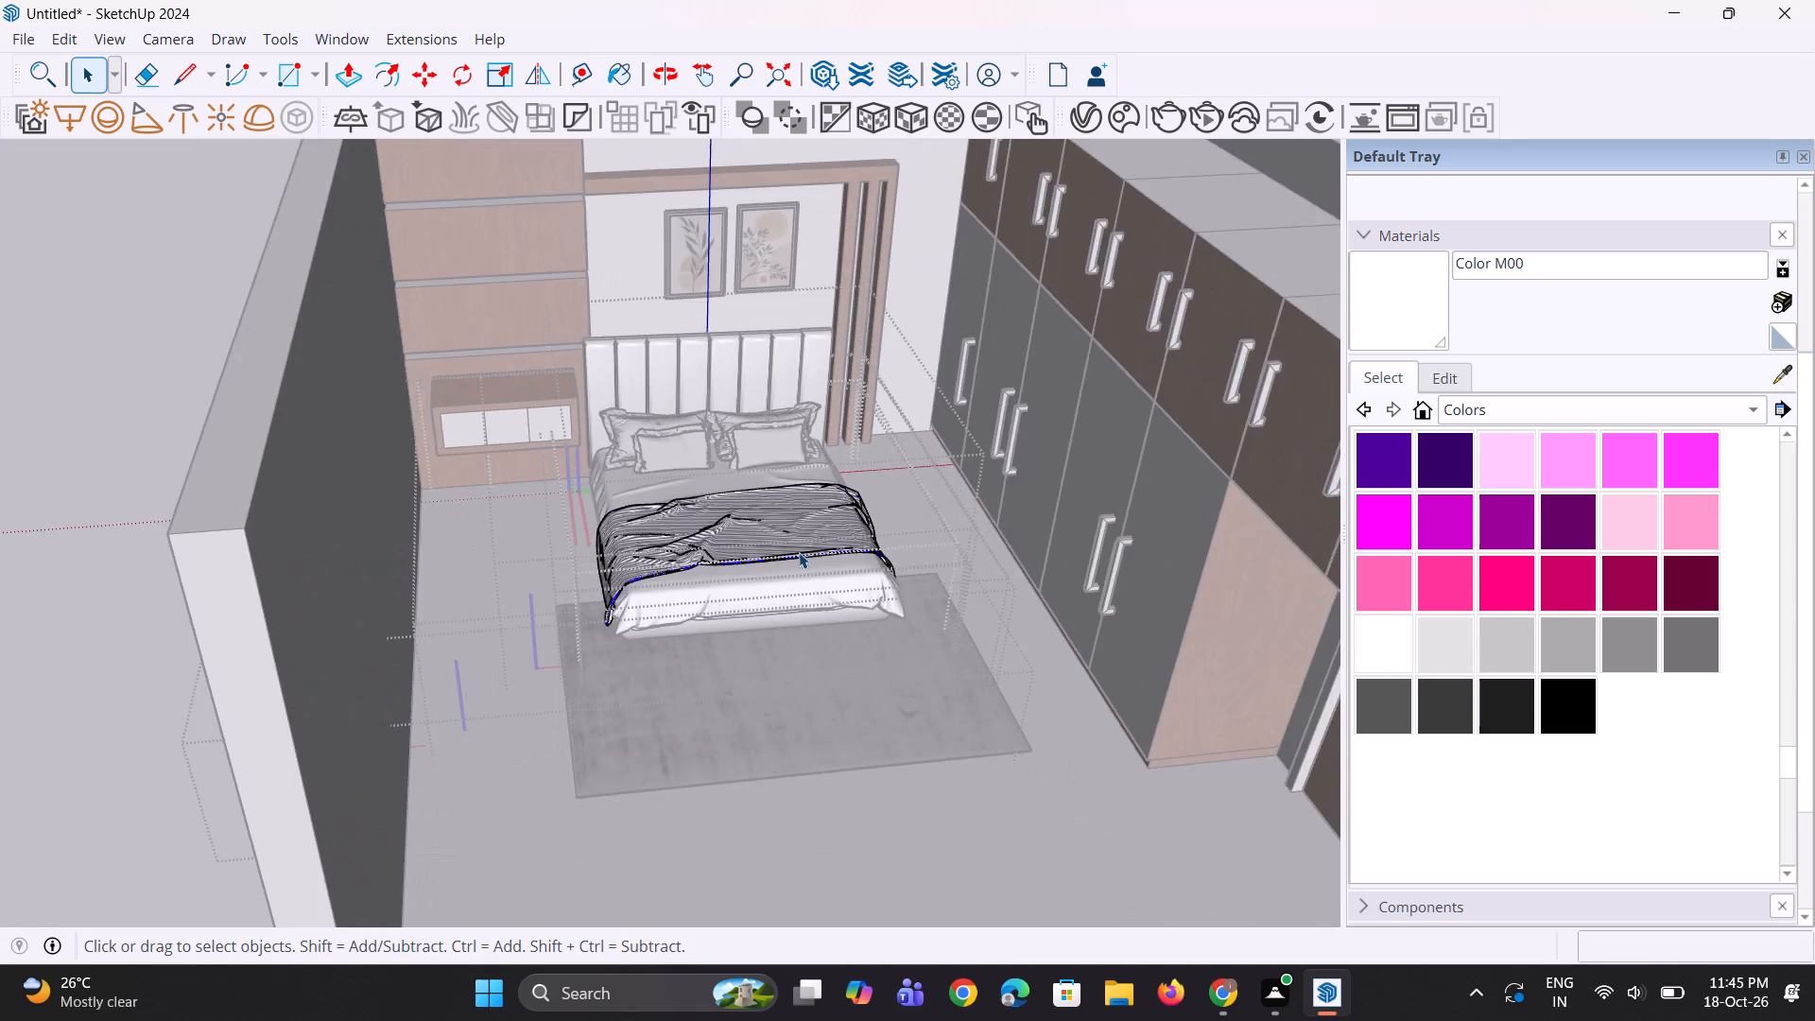
scroll(799, 552, "down", 8)
triple_click(1193, 313)
triple_click(1193, 313)
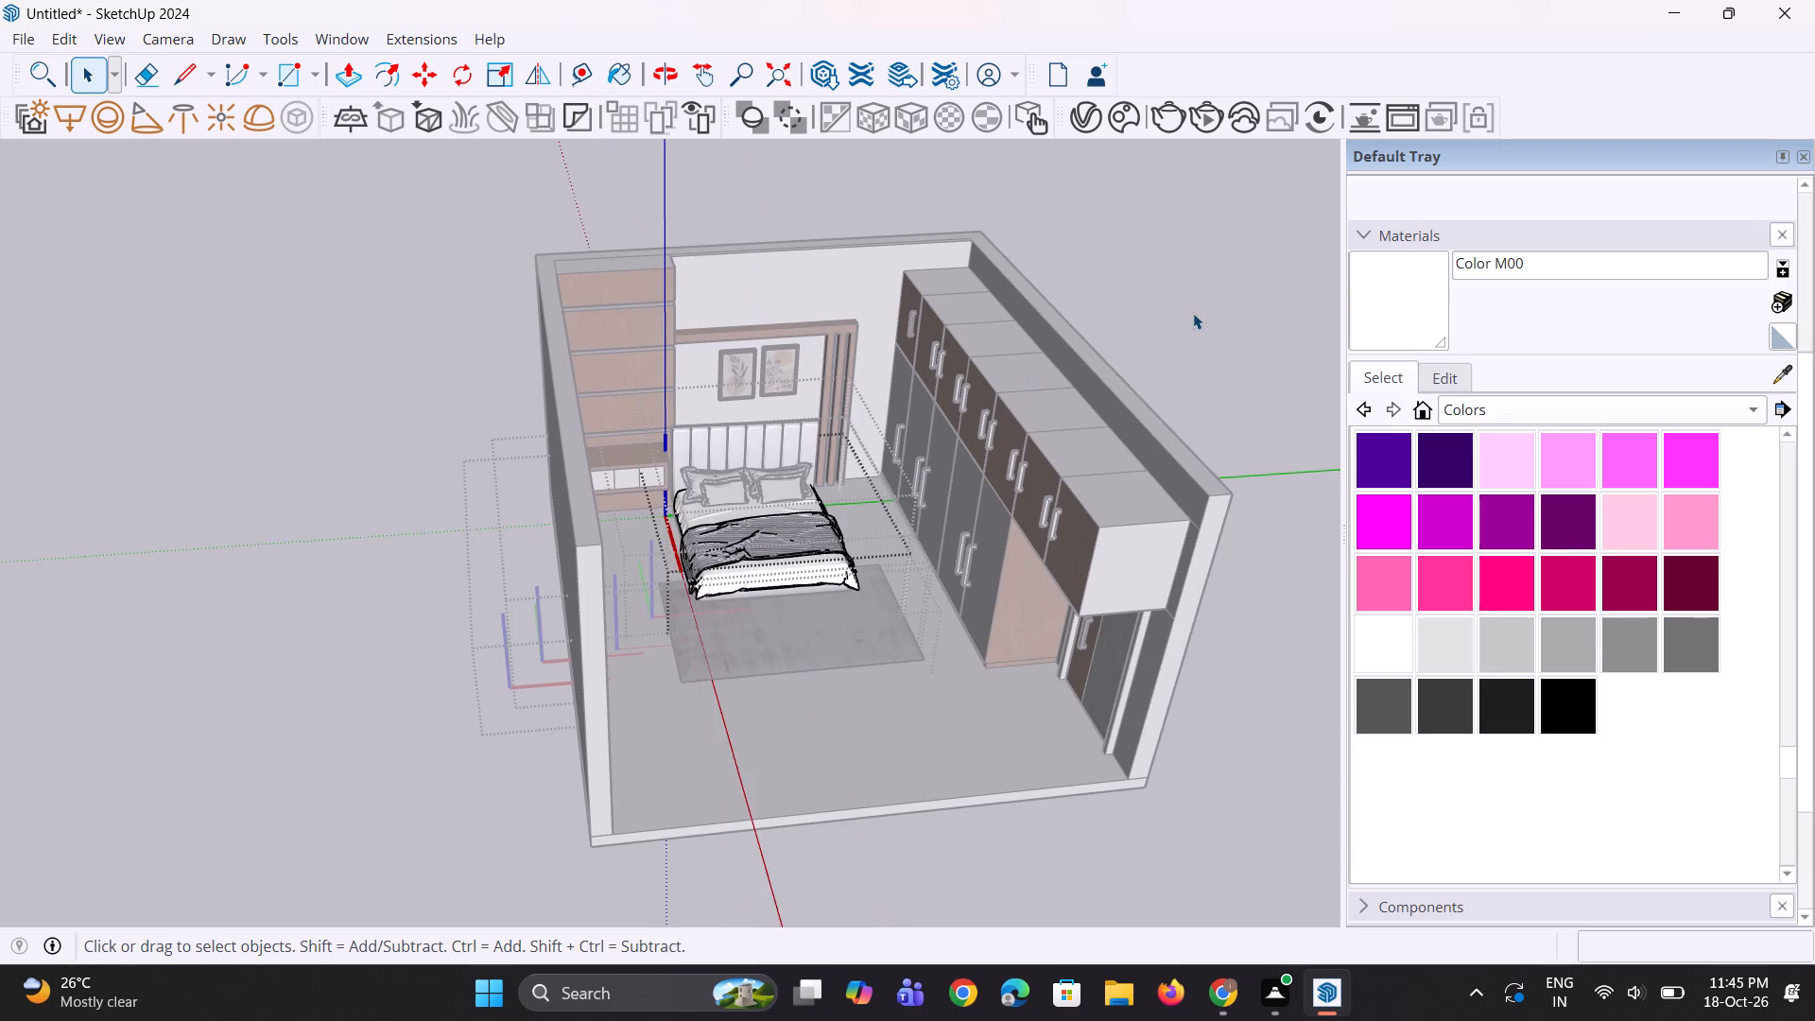
triple_click(1193, 313)
triple_click(1193, 313)
triple_click(1193, 313)
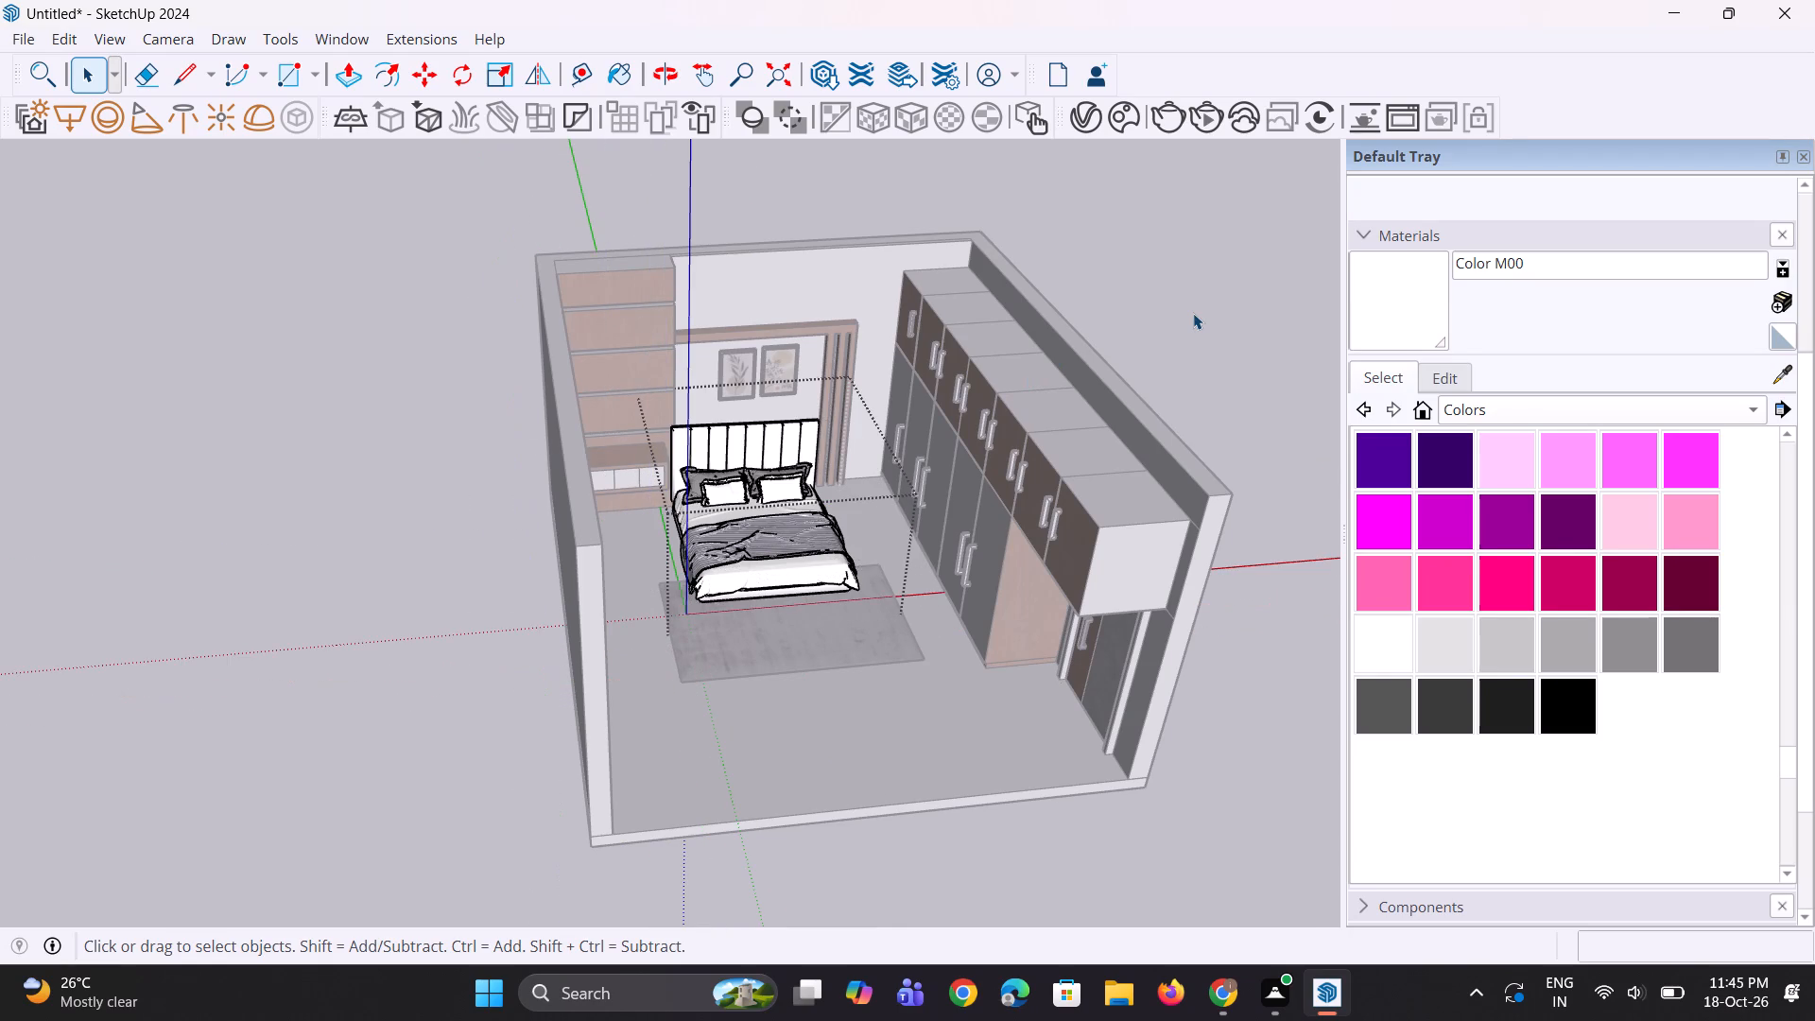
double_click(1193, 313)
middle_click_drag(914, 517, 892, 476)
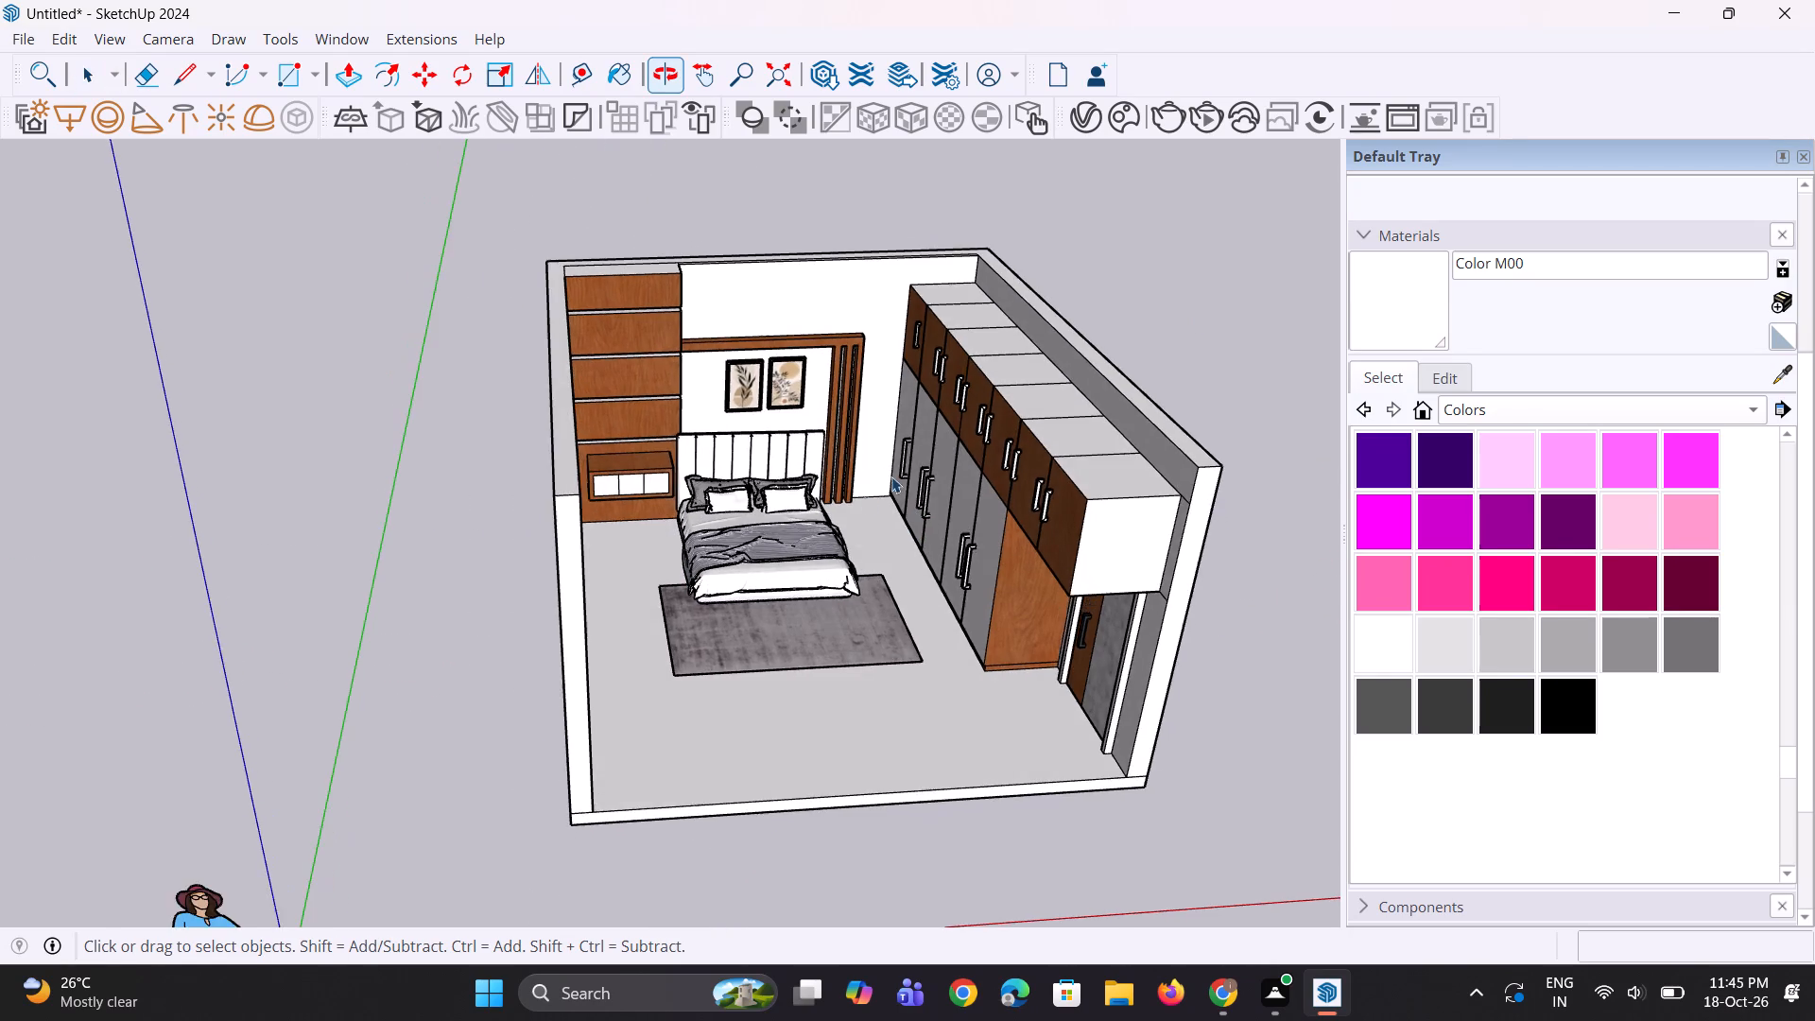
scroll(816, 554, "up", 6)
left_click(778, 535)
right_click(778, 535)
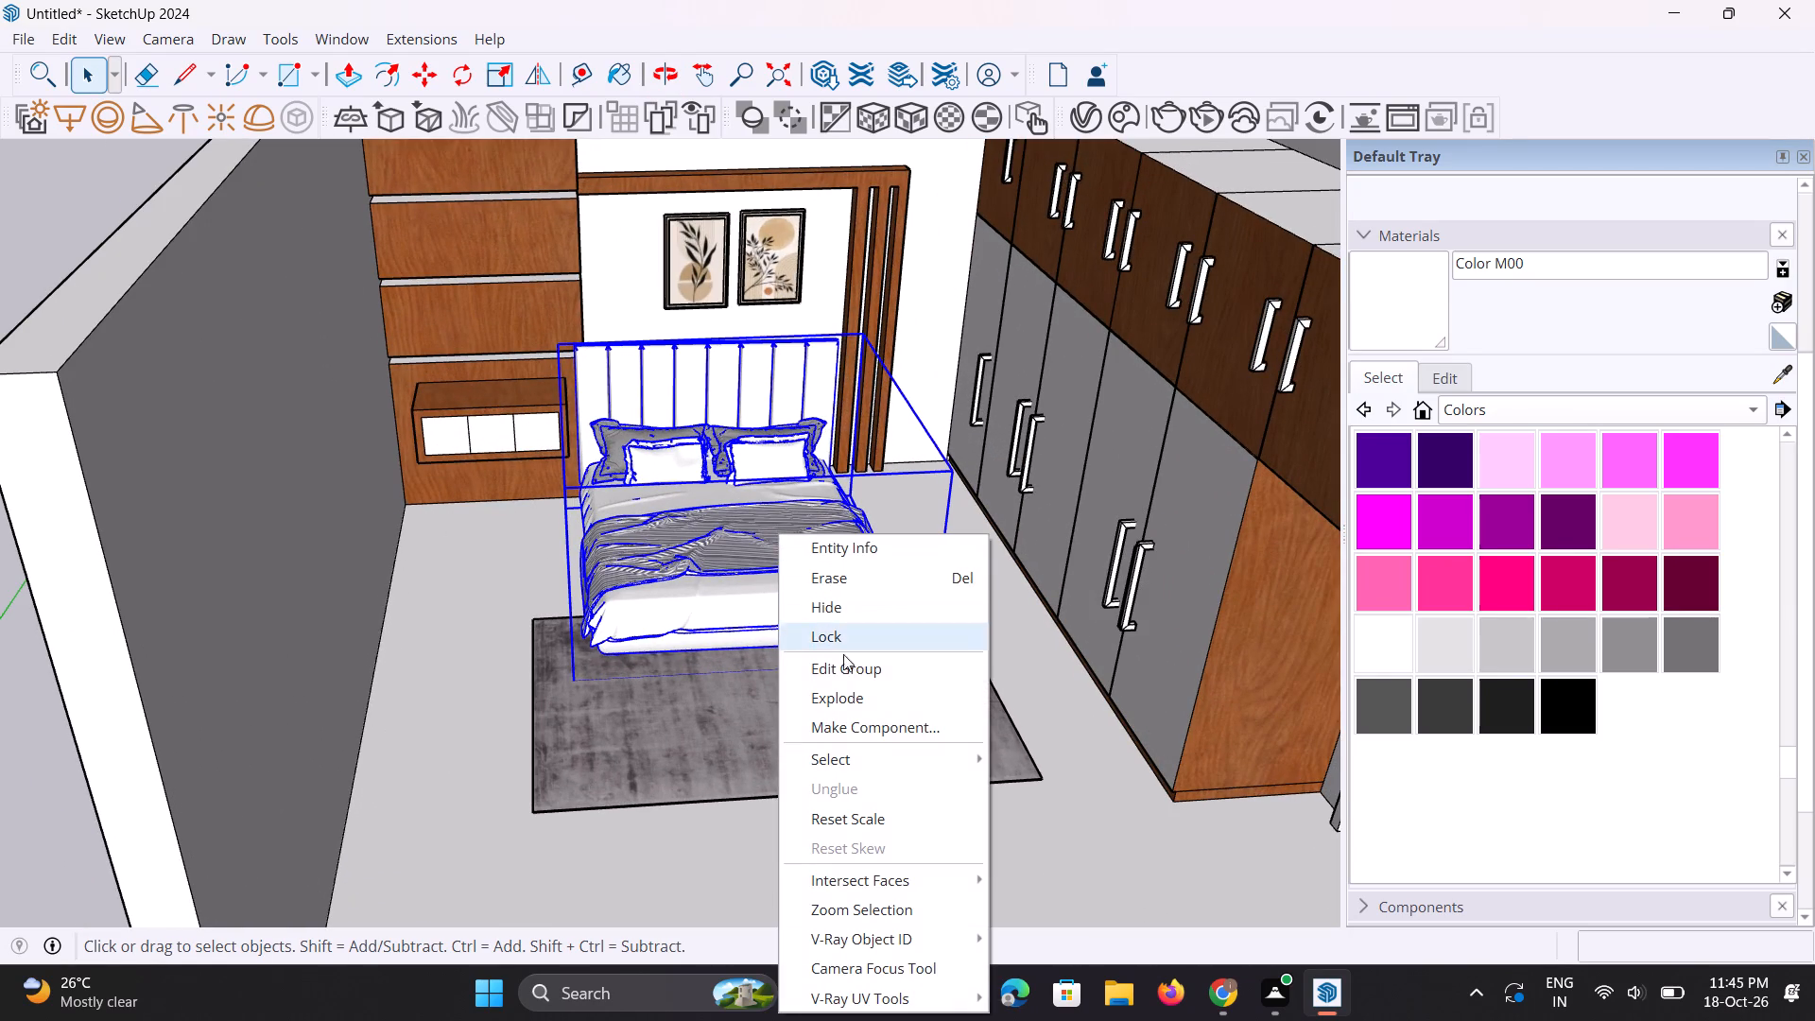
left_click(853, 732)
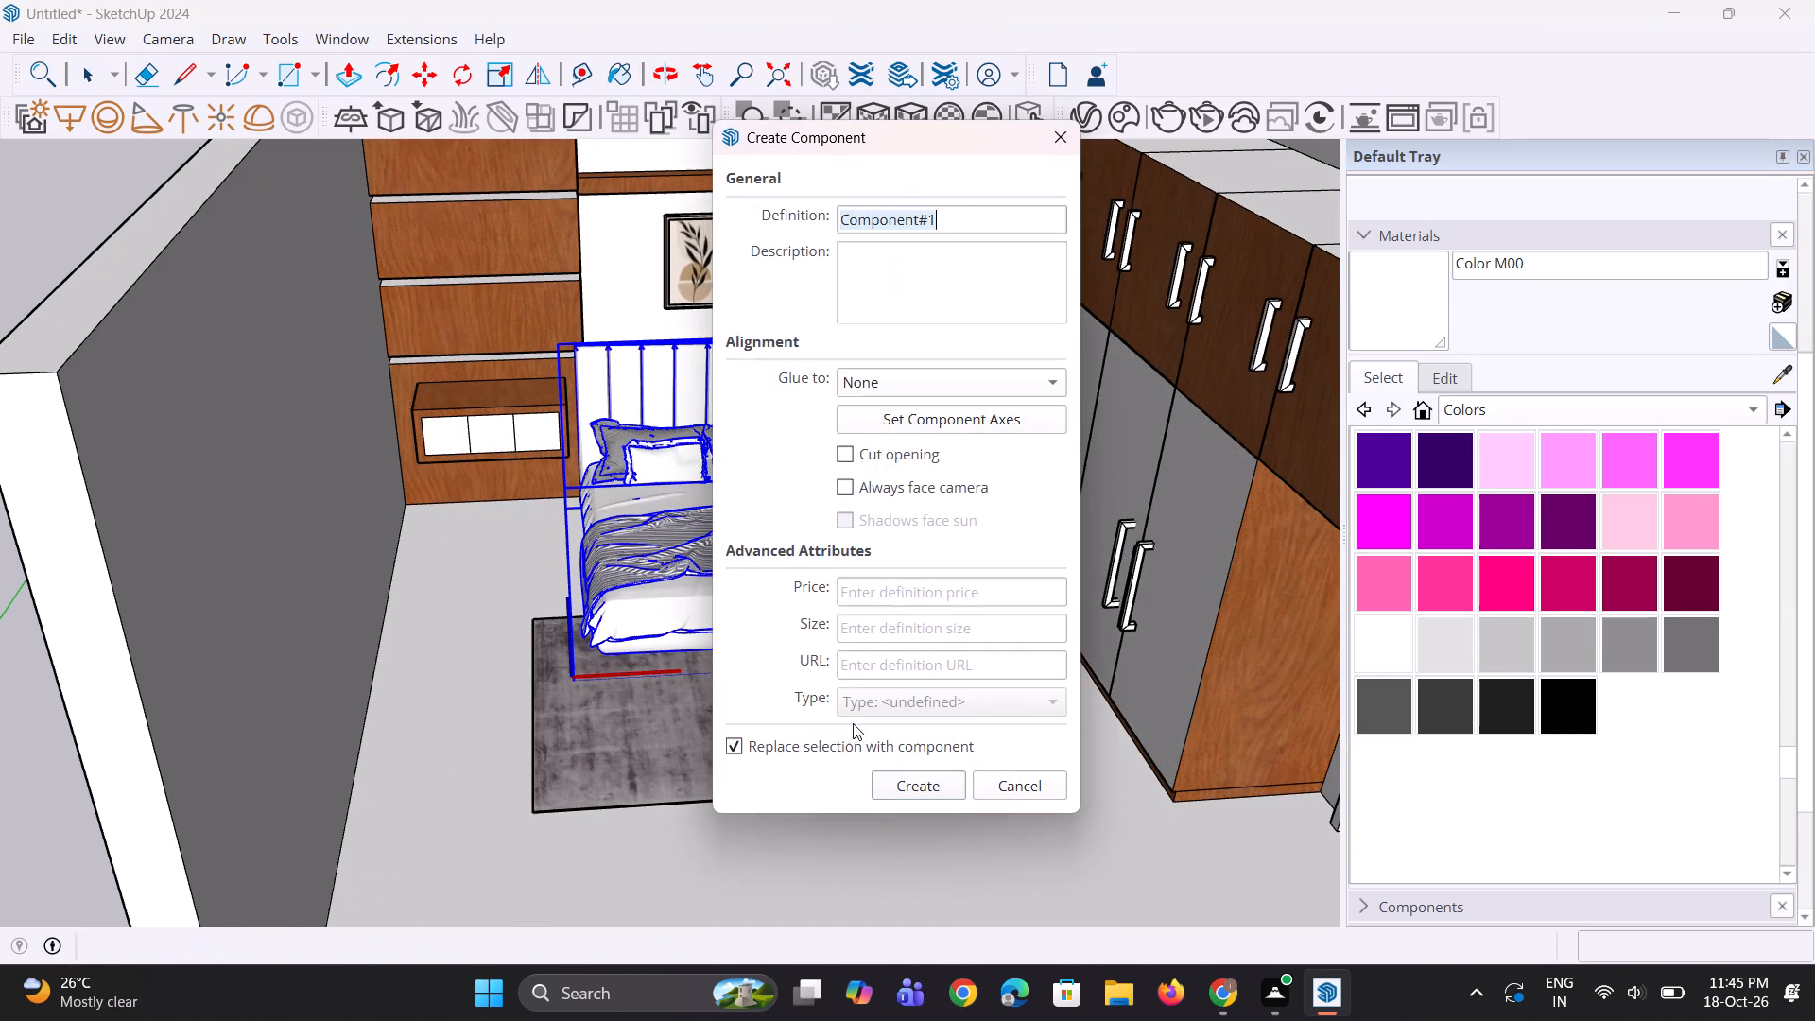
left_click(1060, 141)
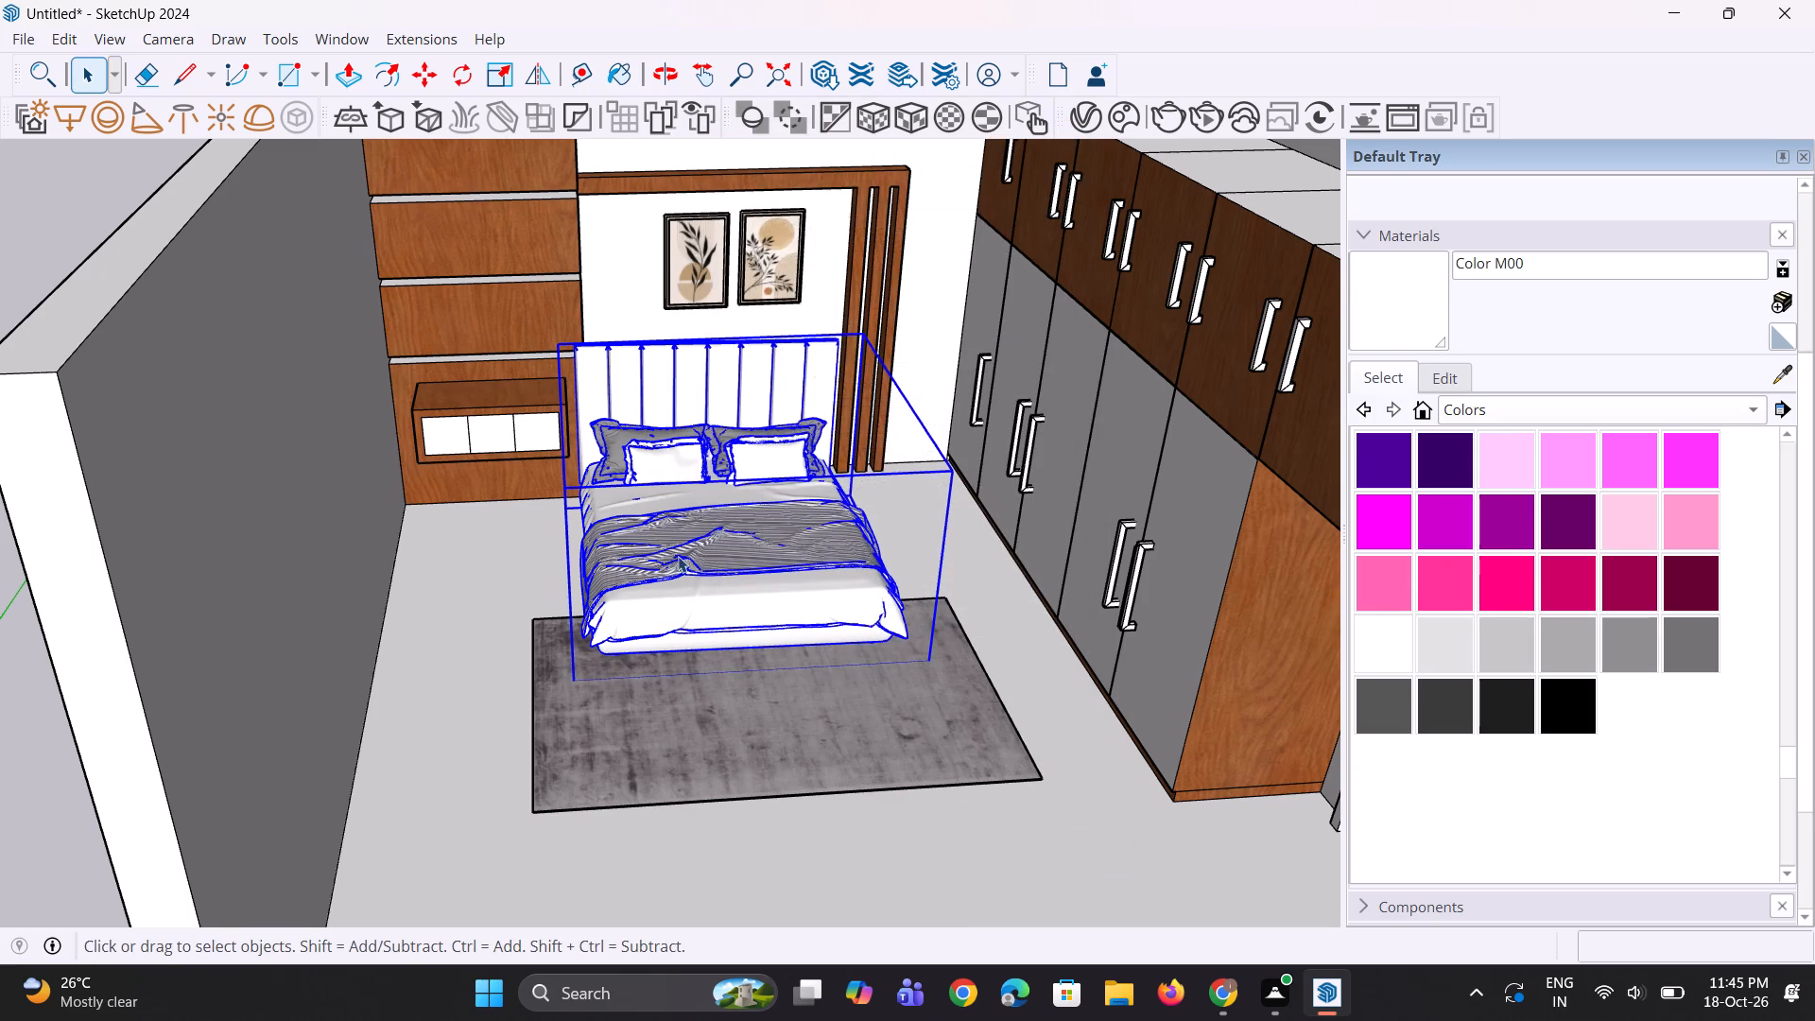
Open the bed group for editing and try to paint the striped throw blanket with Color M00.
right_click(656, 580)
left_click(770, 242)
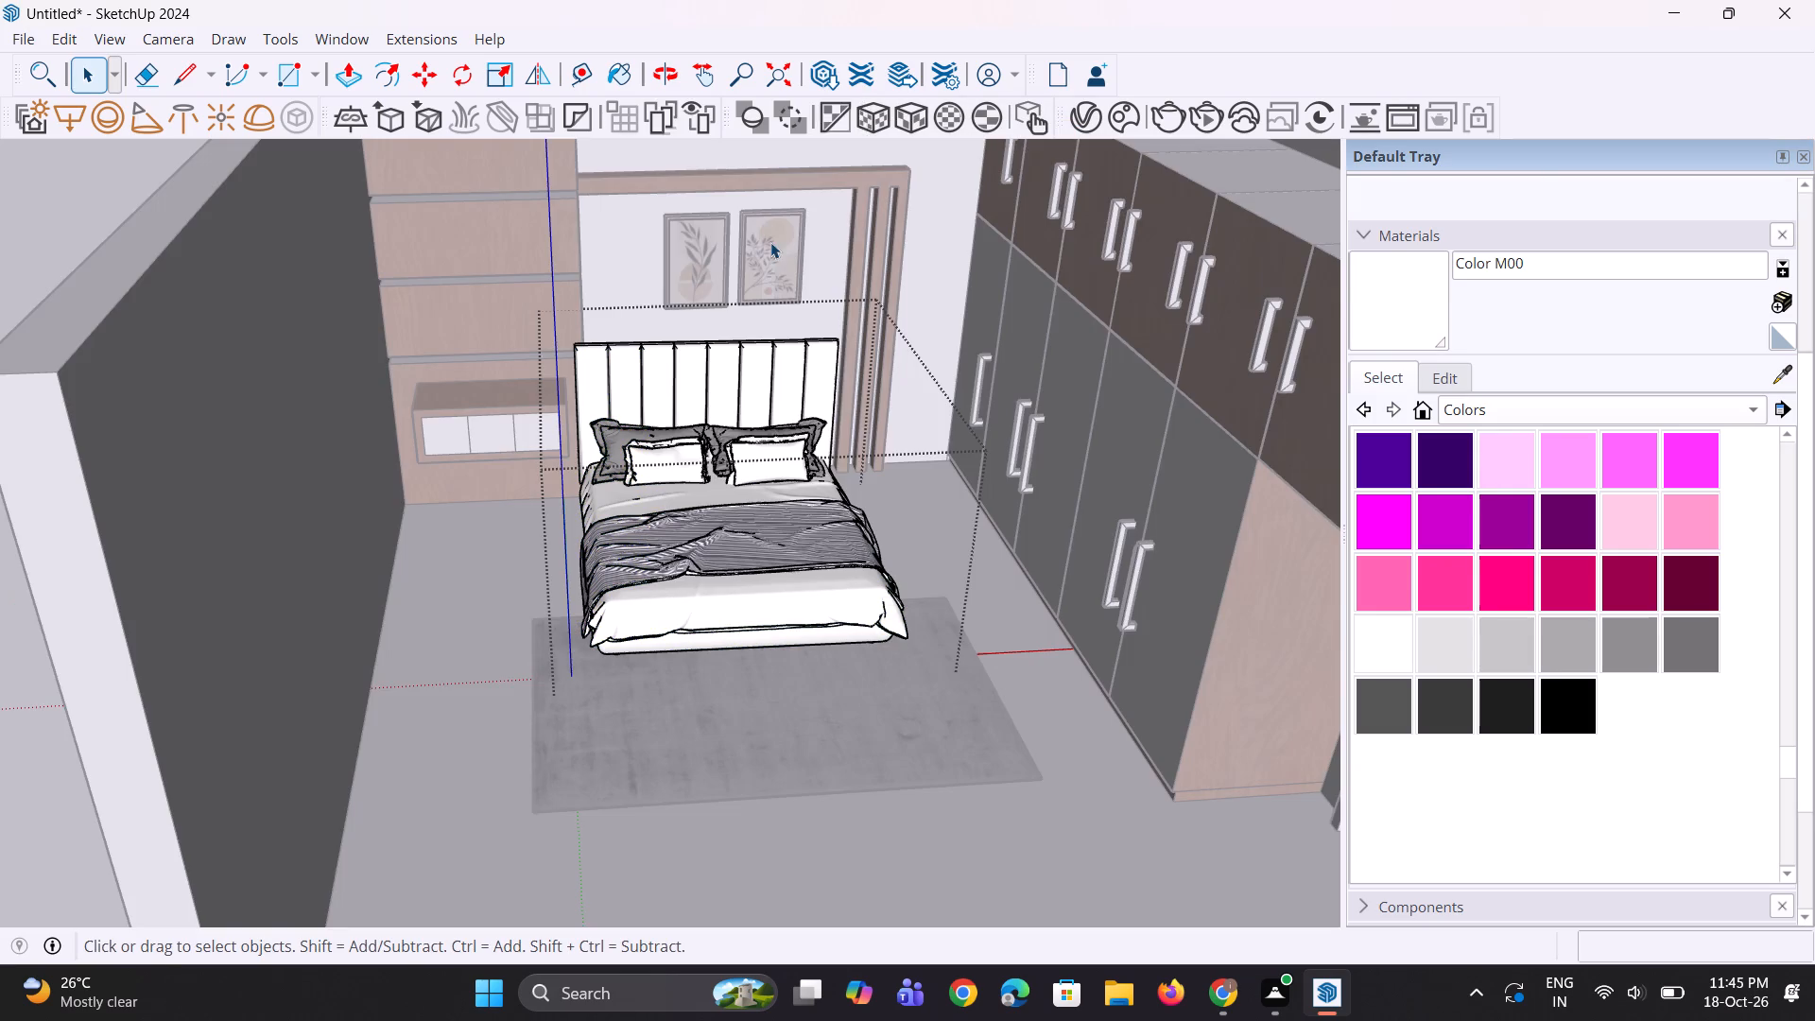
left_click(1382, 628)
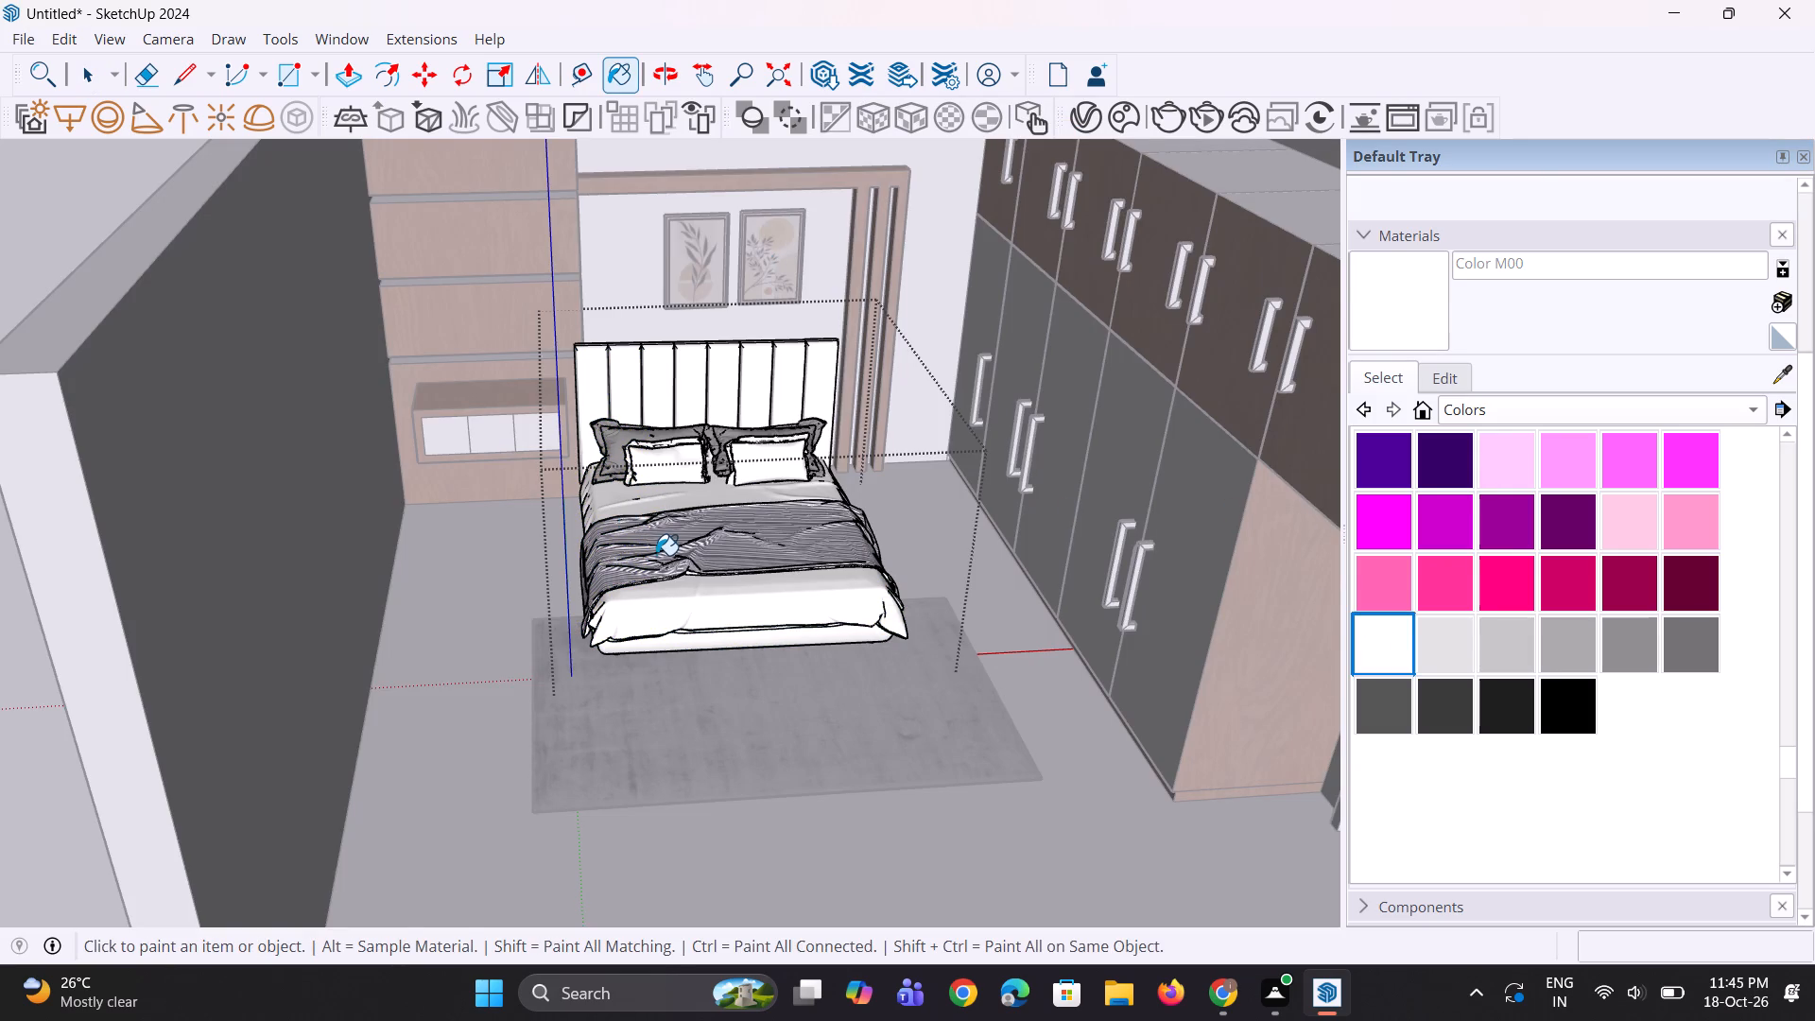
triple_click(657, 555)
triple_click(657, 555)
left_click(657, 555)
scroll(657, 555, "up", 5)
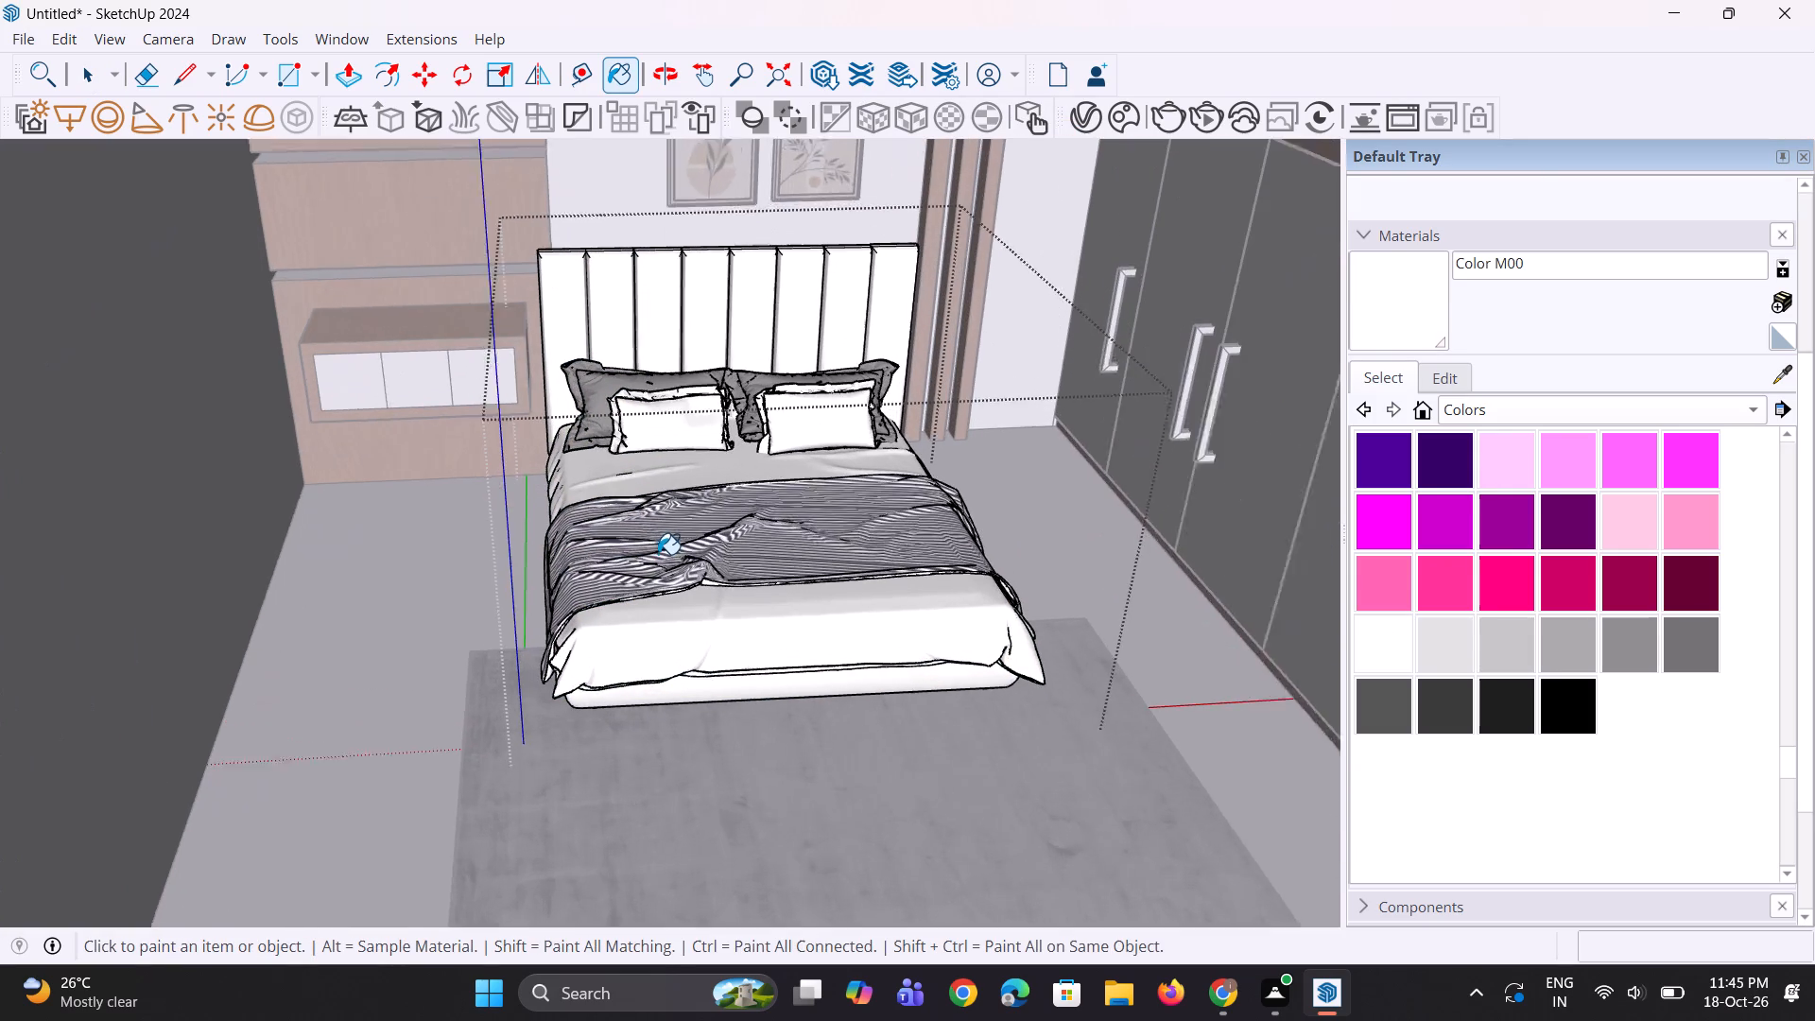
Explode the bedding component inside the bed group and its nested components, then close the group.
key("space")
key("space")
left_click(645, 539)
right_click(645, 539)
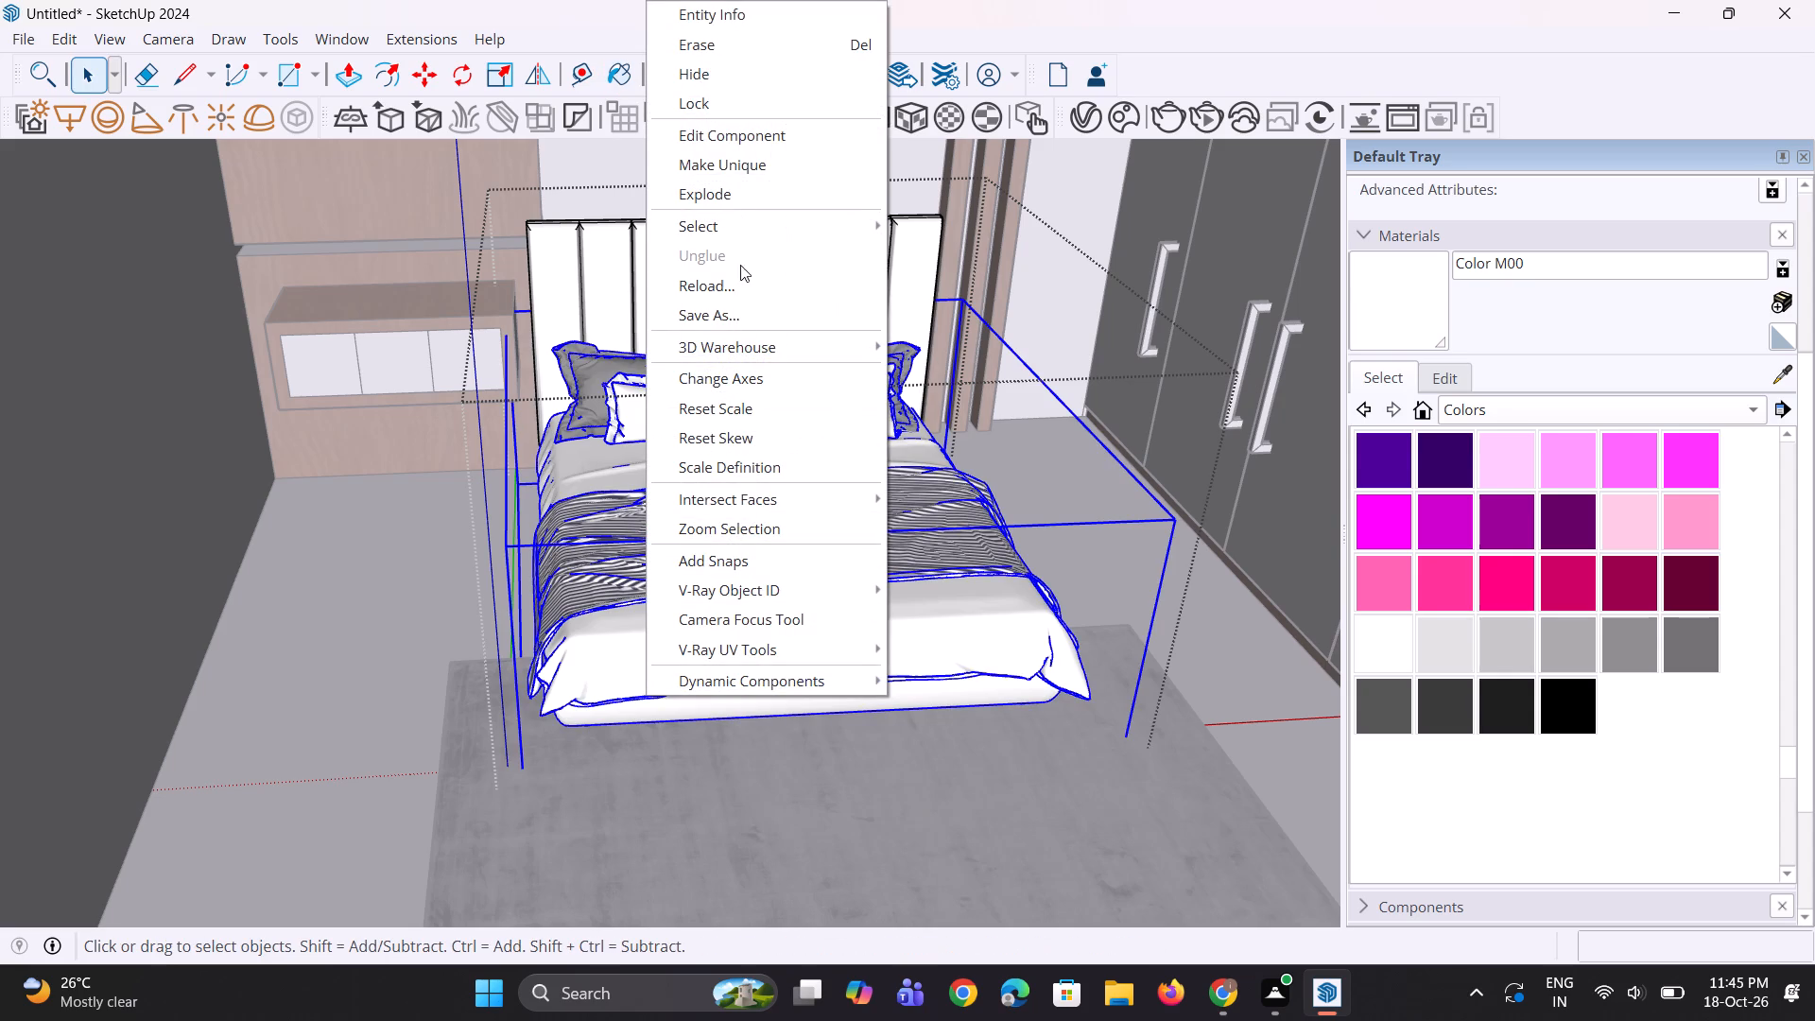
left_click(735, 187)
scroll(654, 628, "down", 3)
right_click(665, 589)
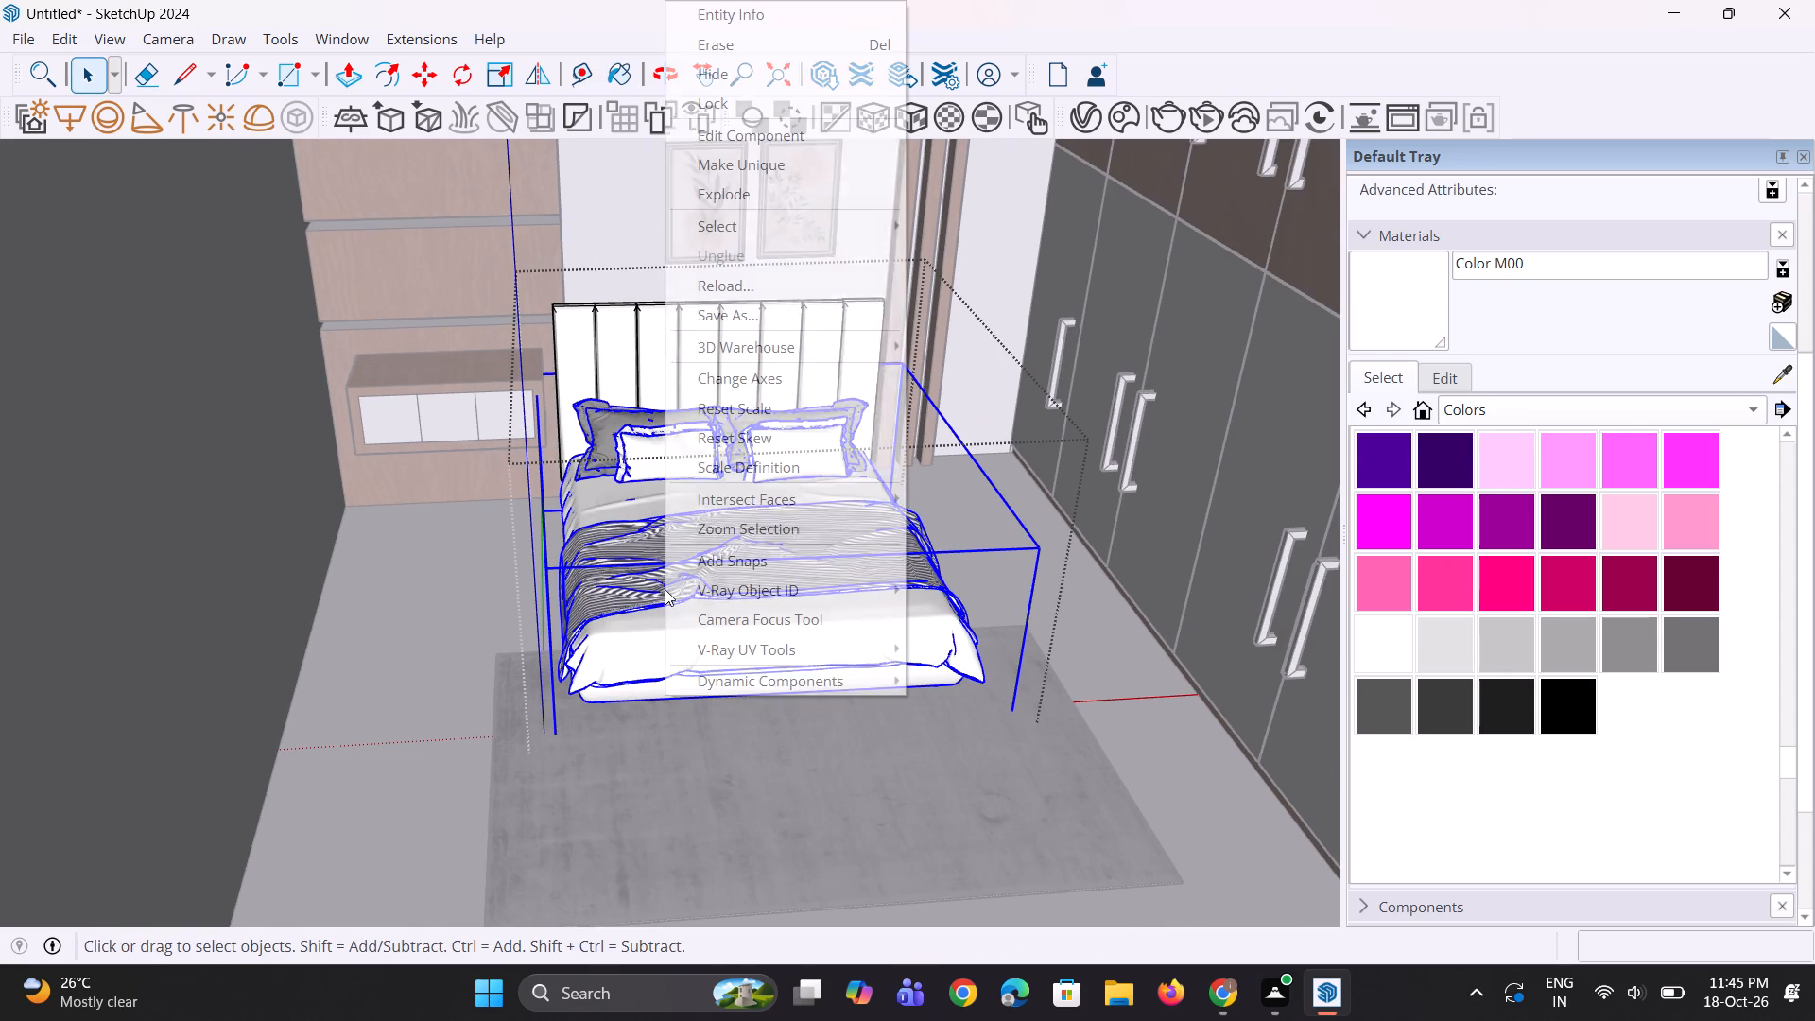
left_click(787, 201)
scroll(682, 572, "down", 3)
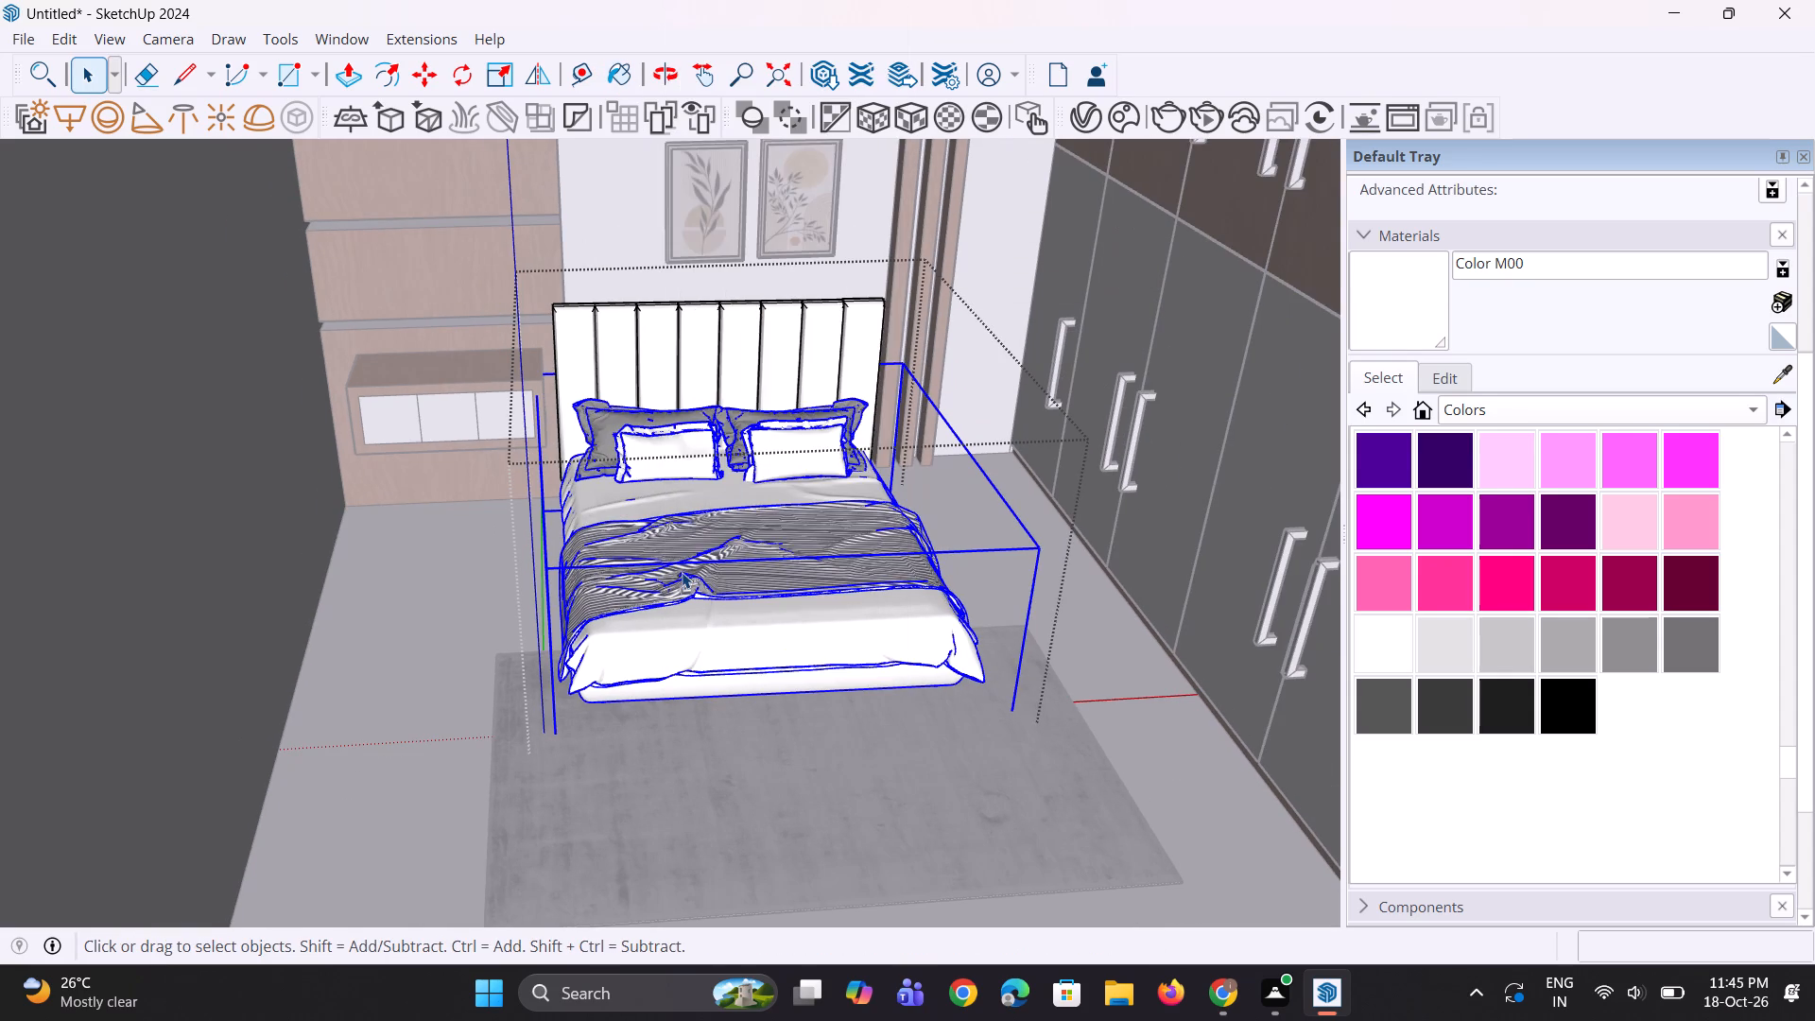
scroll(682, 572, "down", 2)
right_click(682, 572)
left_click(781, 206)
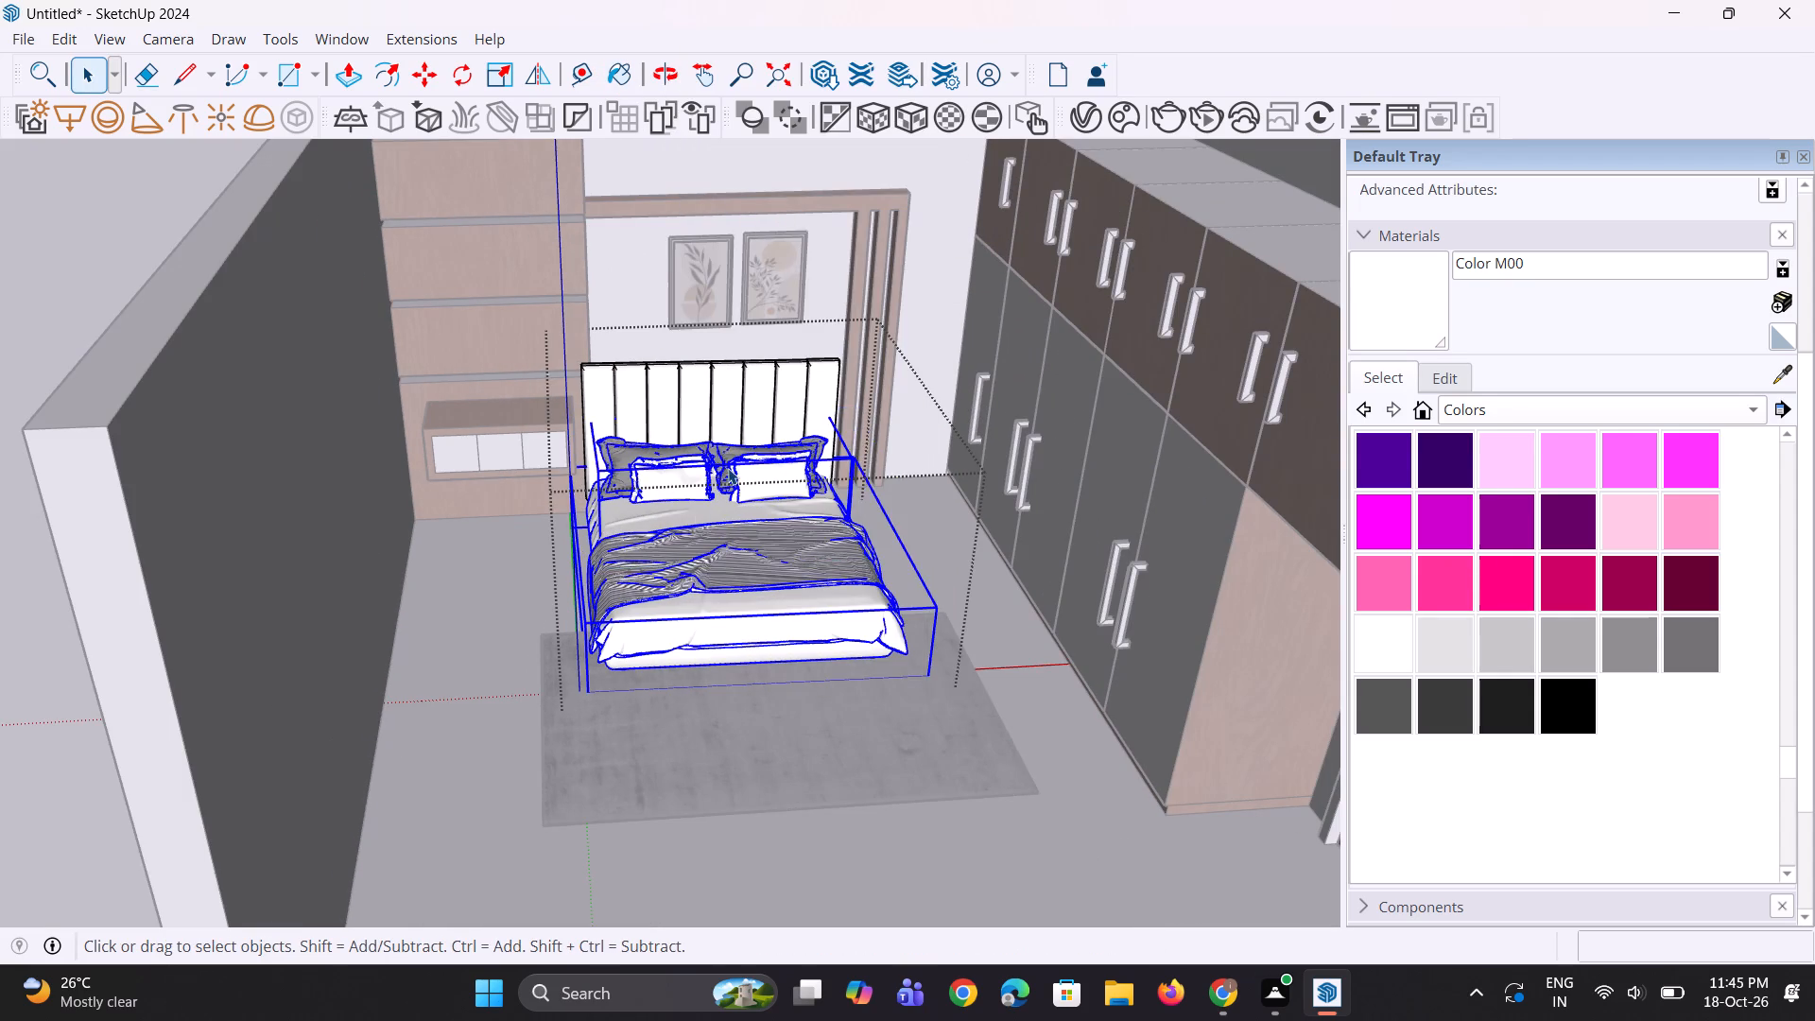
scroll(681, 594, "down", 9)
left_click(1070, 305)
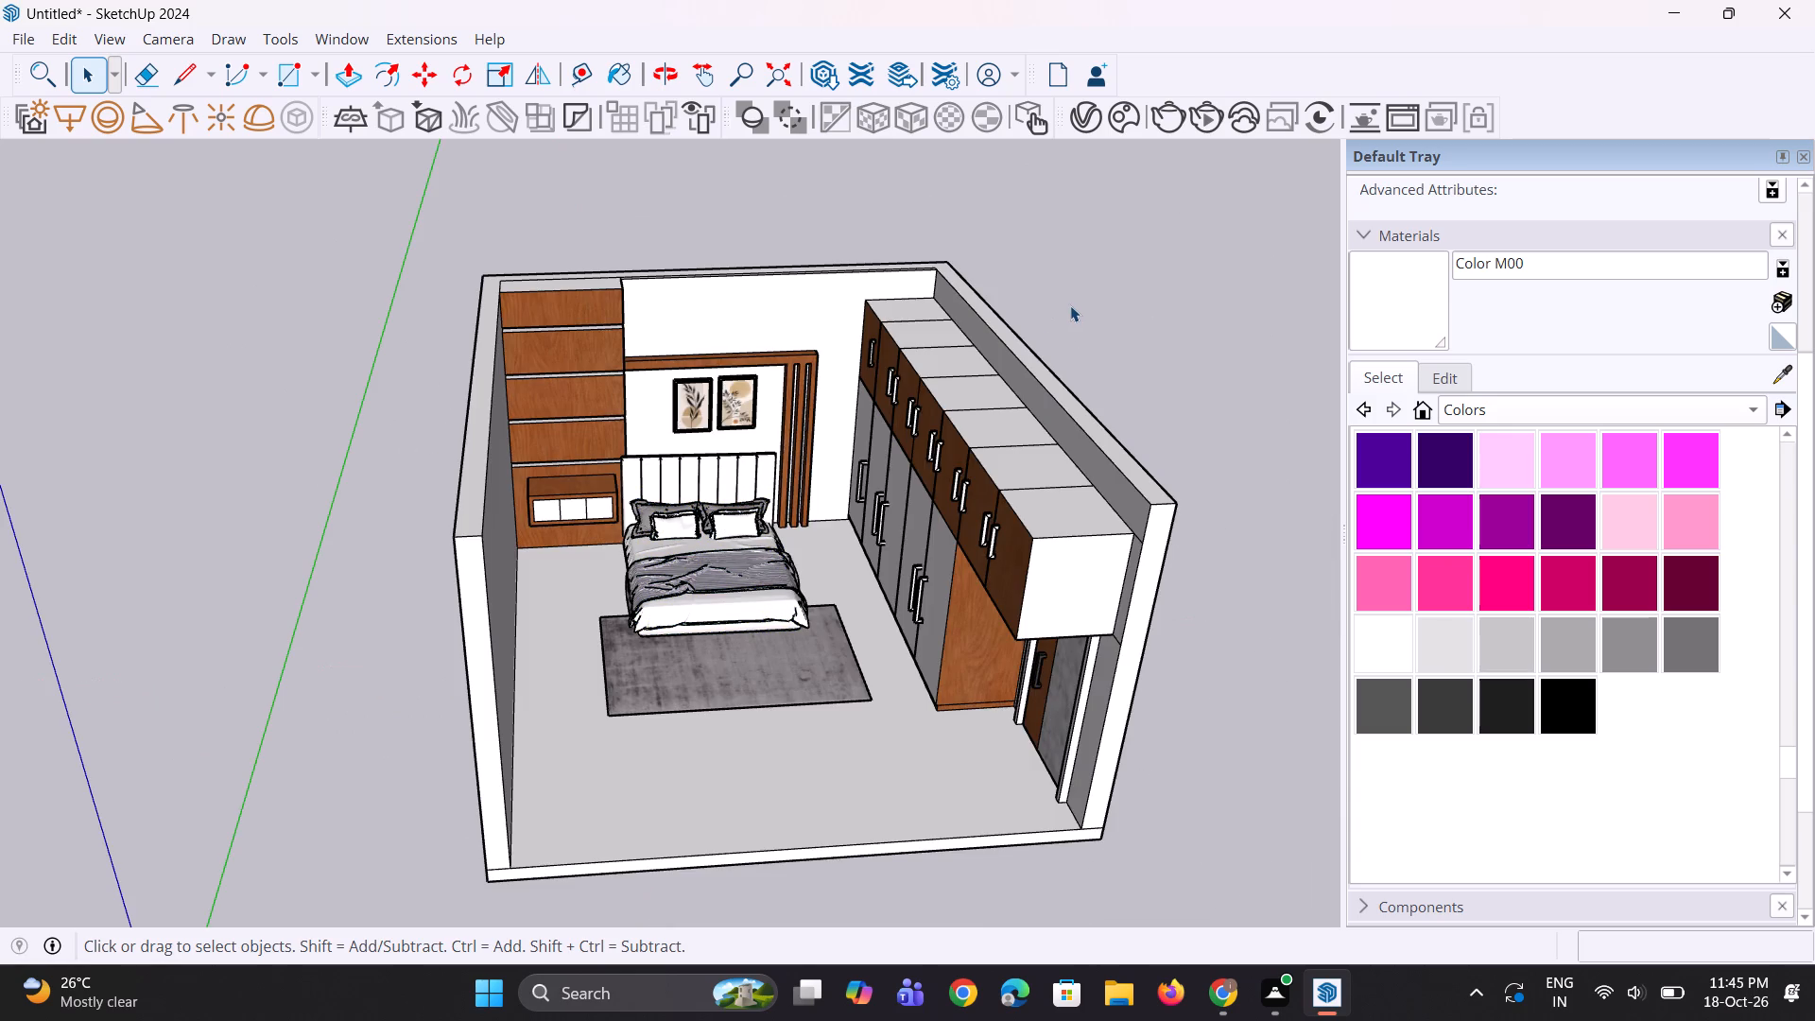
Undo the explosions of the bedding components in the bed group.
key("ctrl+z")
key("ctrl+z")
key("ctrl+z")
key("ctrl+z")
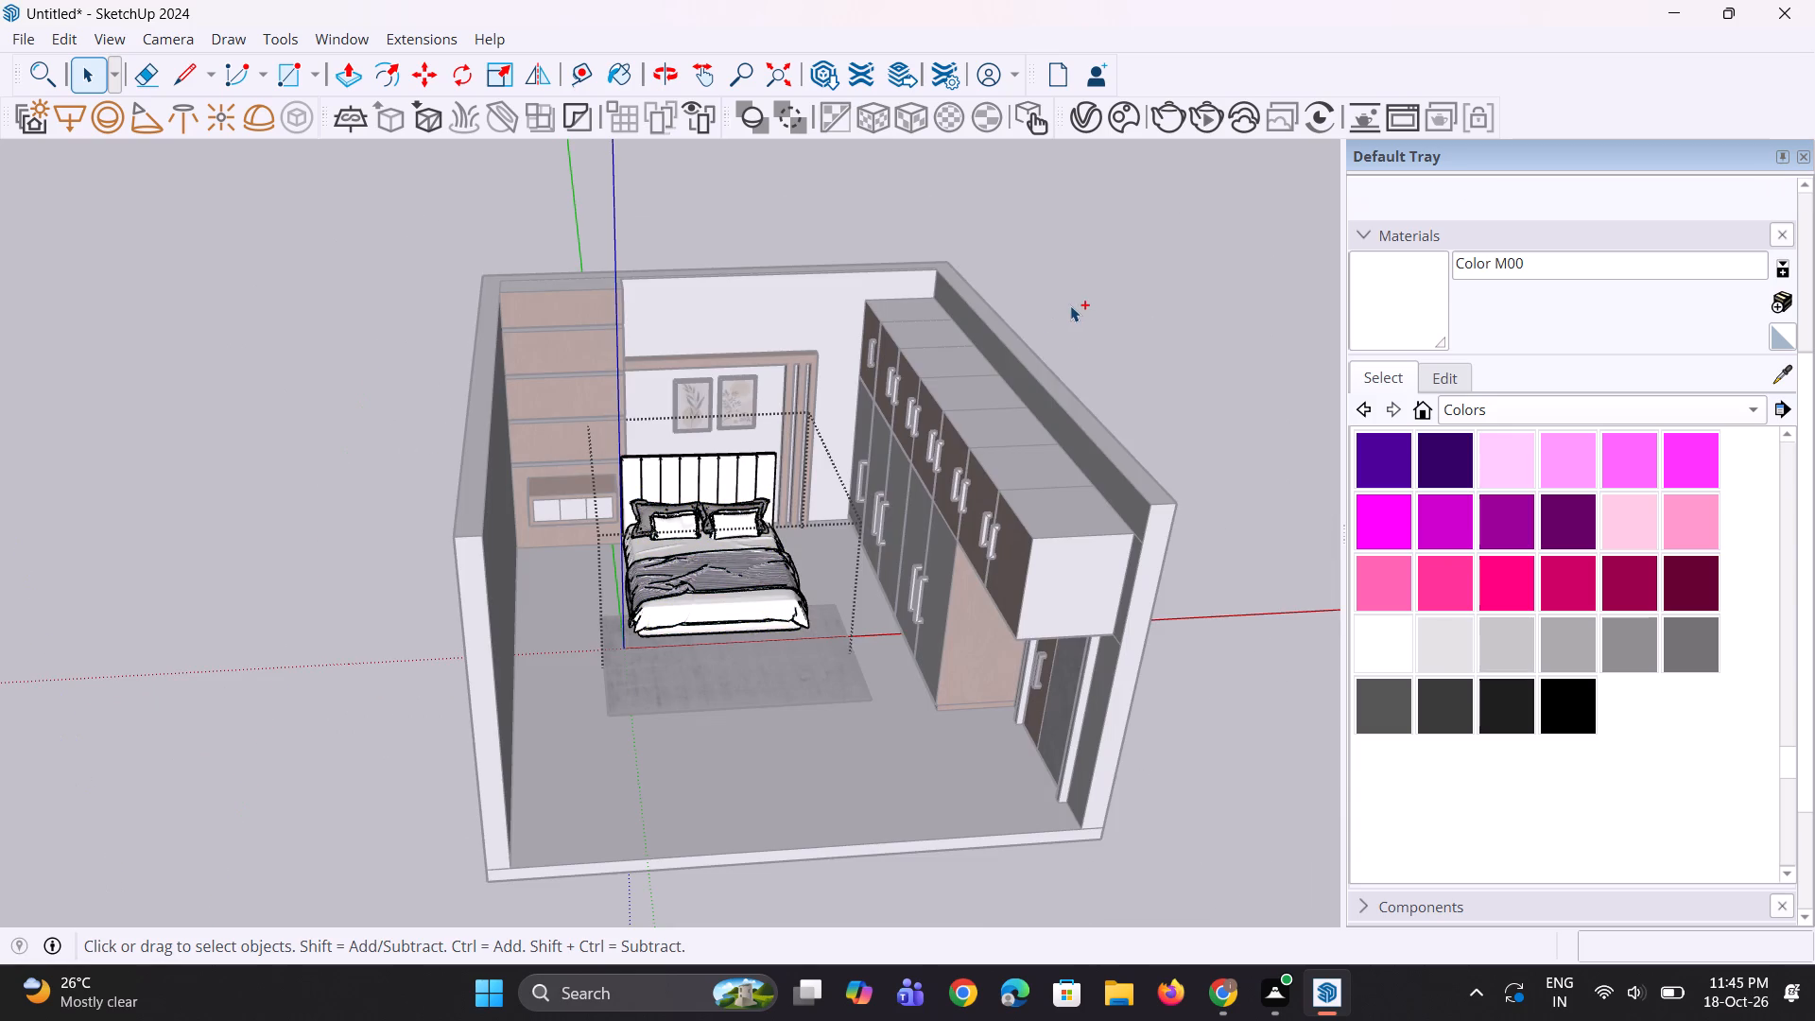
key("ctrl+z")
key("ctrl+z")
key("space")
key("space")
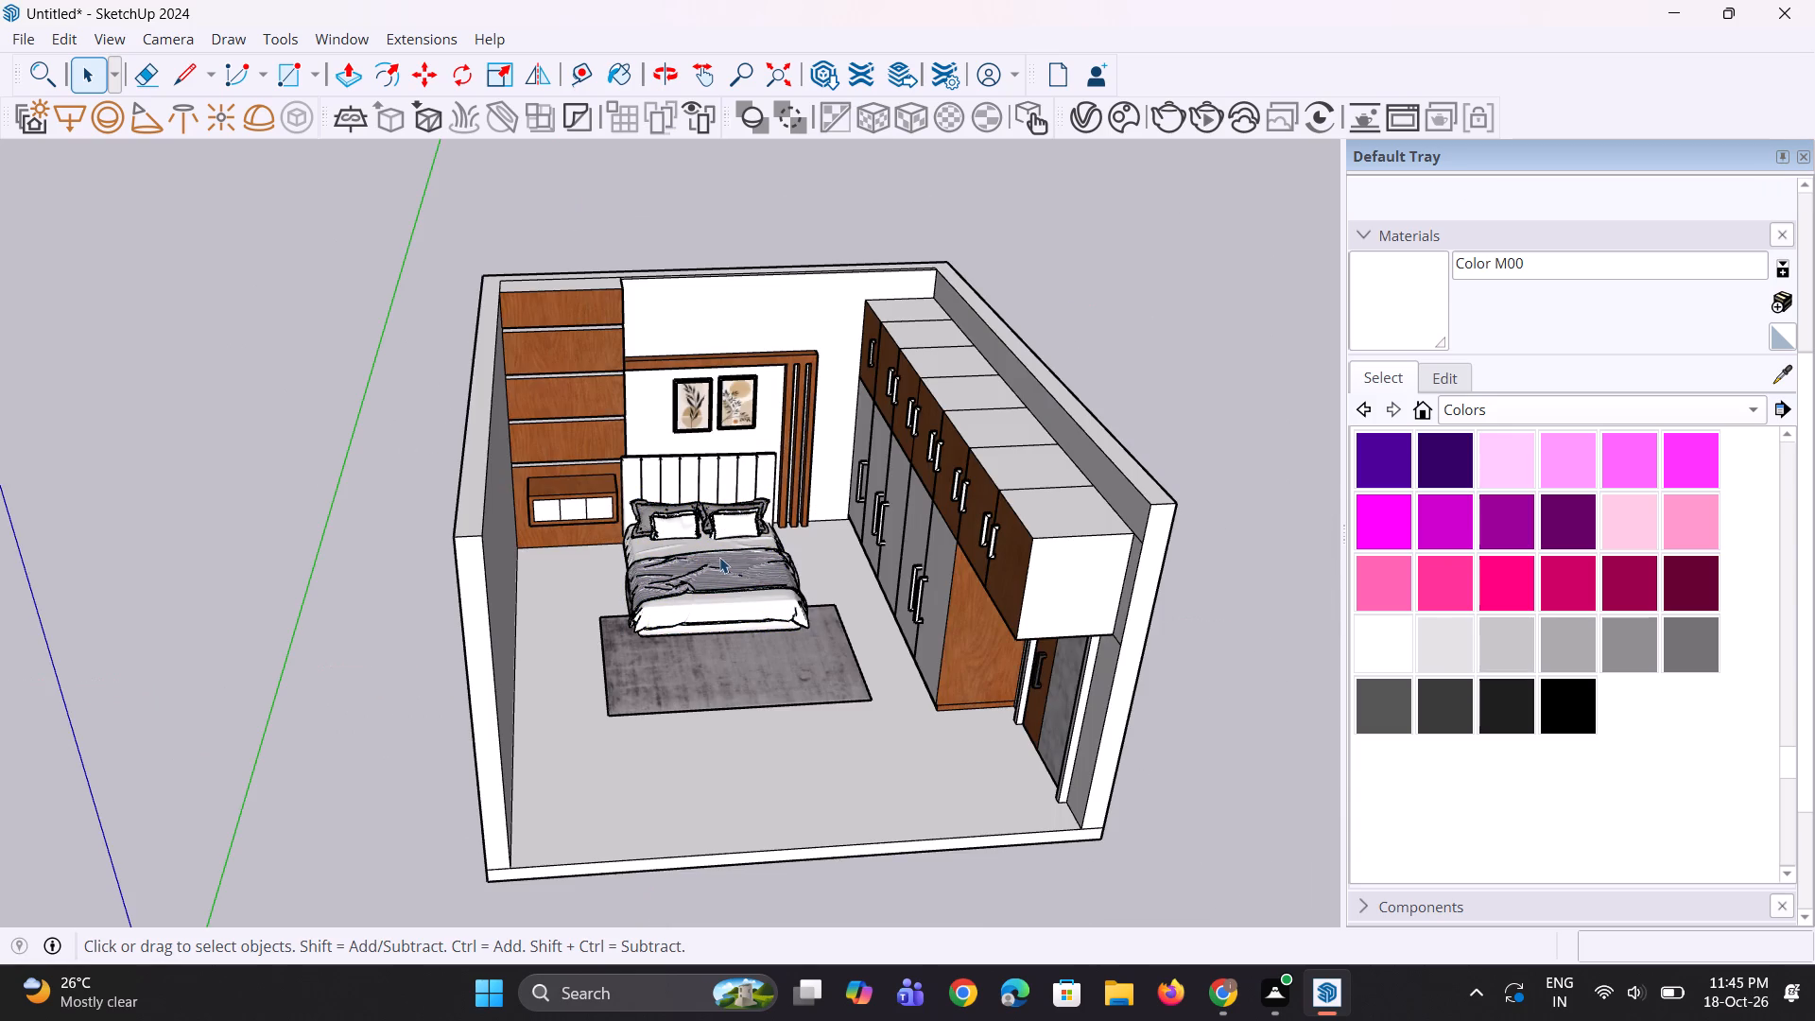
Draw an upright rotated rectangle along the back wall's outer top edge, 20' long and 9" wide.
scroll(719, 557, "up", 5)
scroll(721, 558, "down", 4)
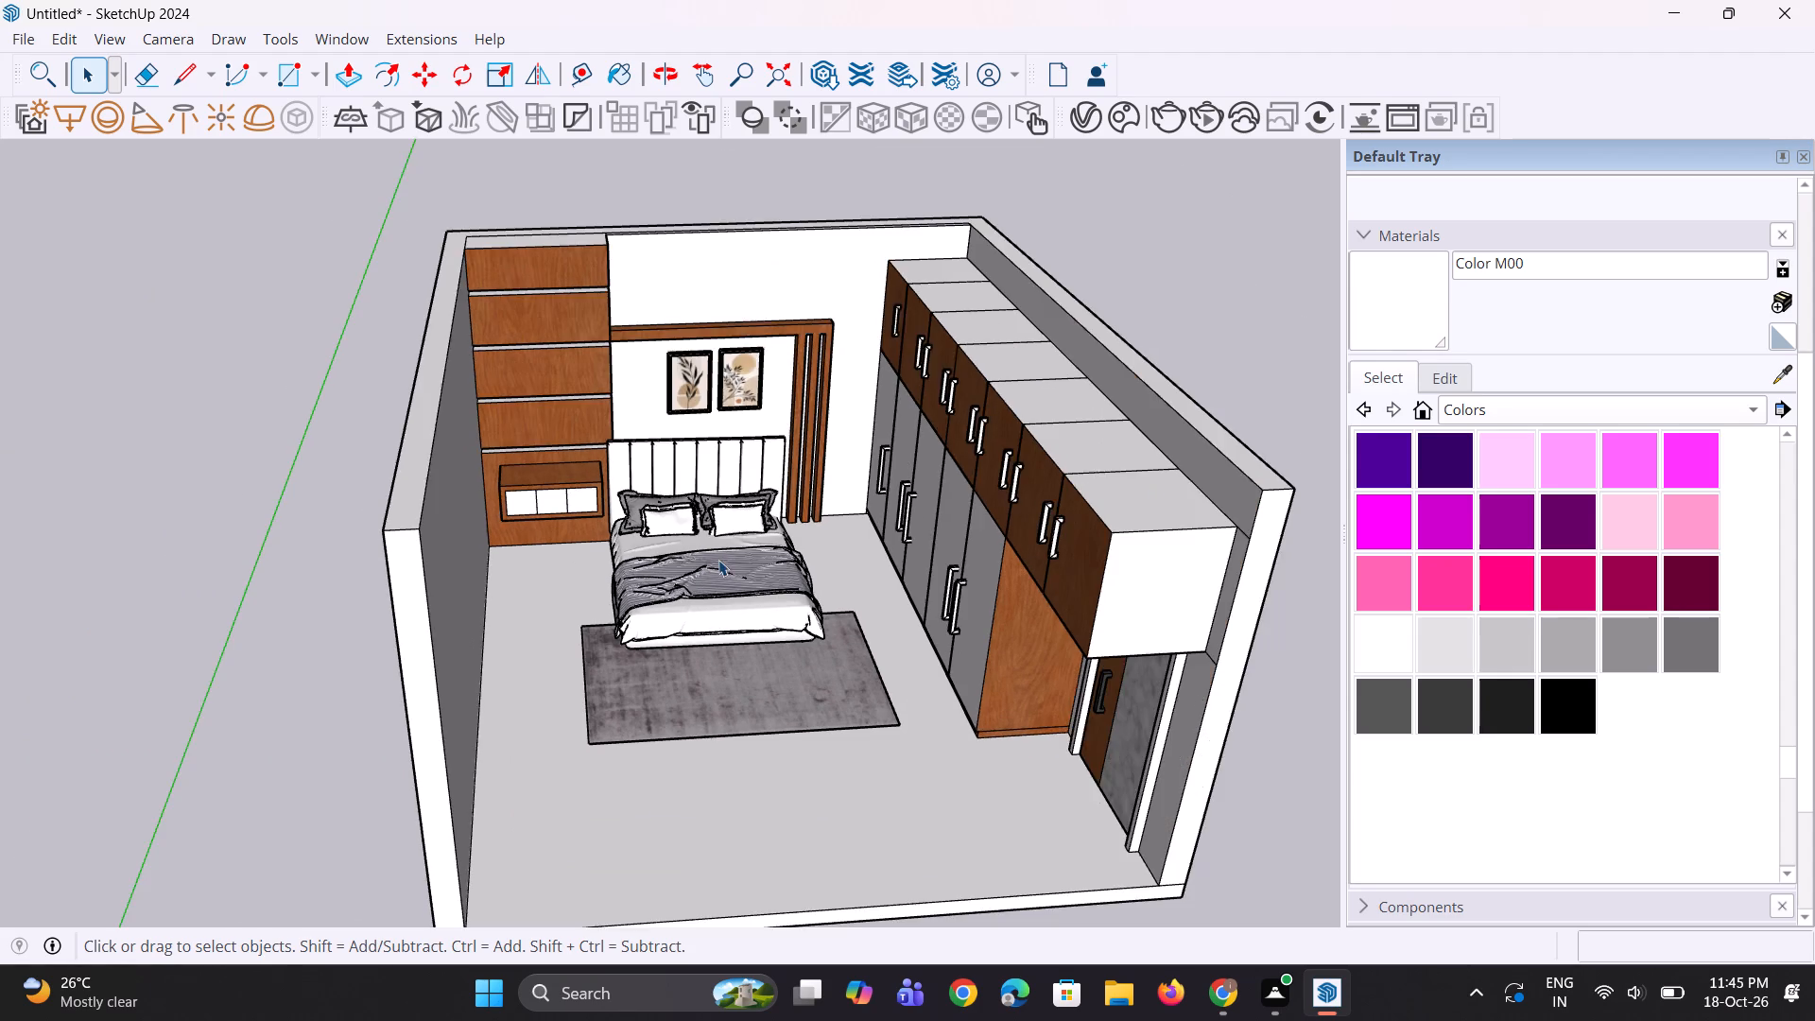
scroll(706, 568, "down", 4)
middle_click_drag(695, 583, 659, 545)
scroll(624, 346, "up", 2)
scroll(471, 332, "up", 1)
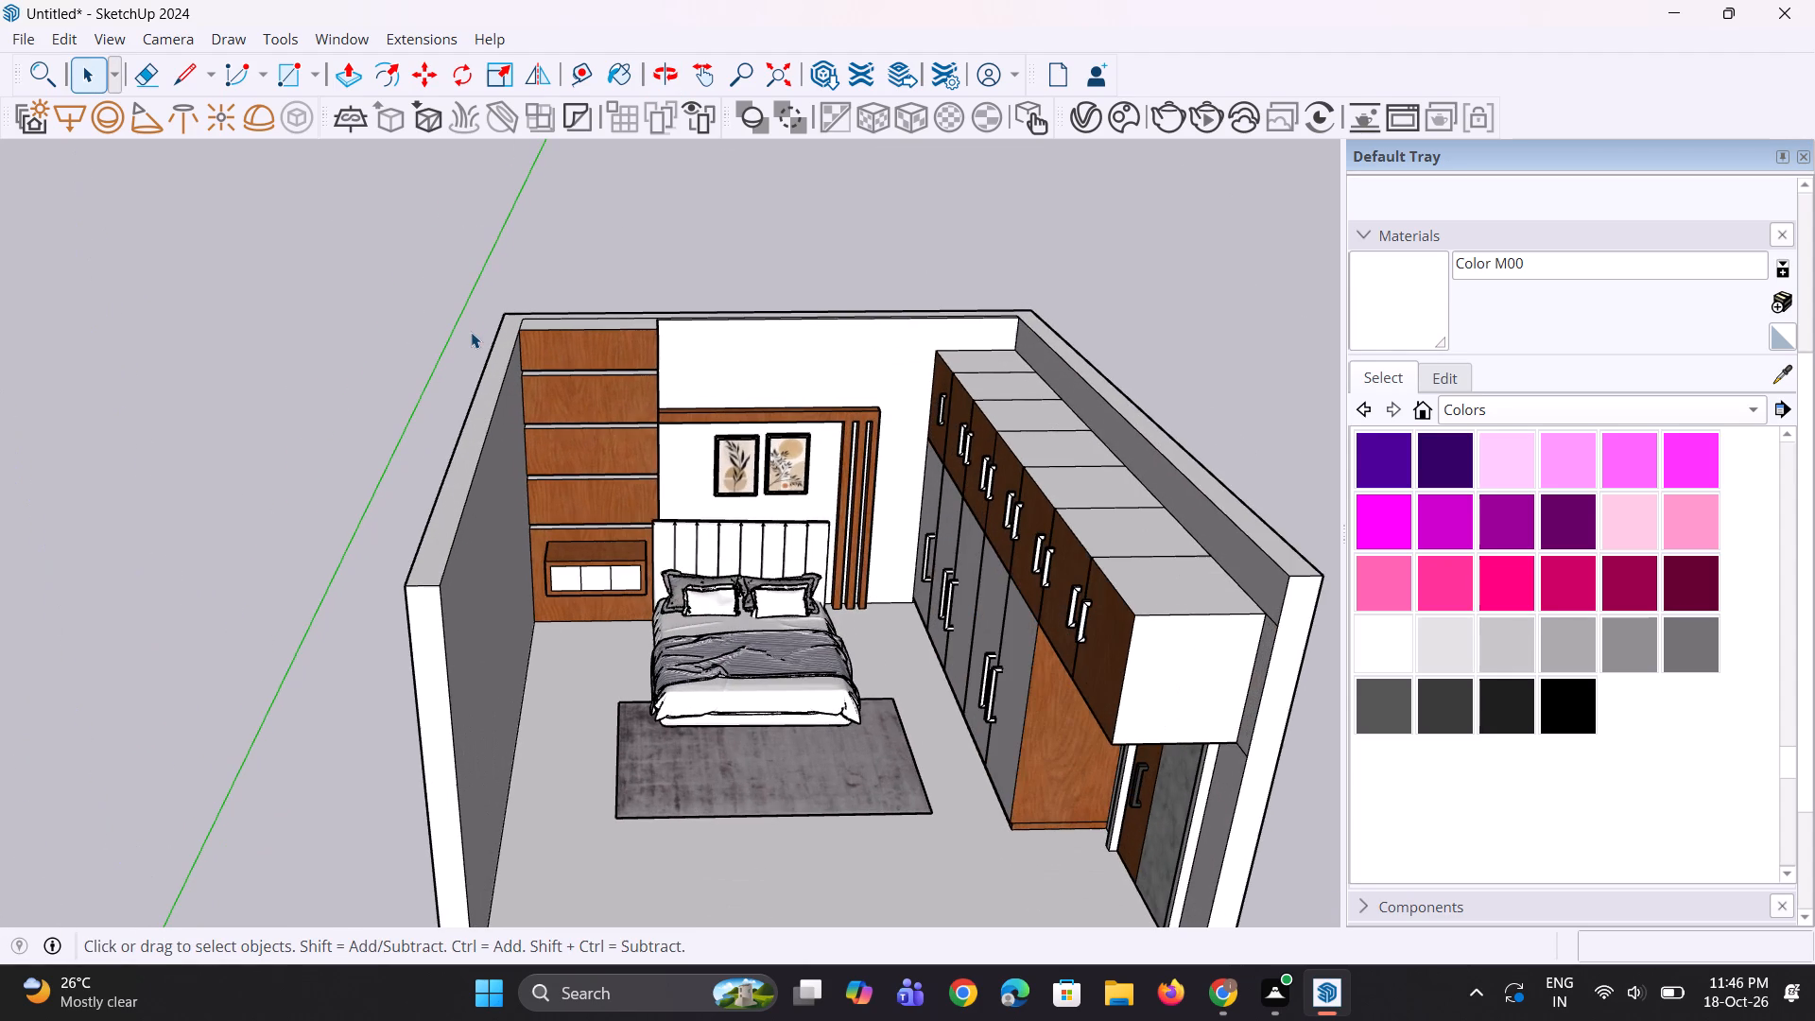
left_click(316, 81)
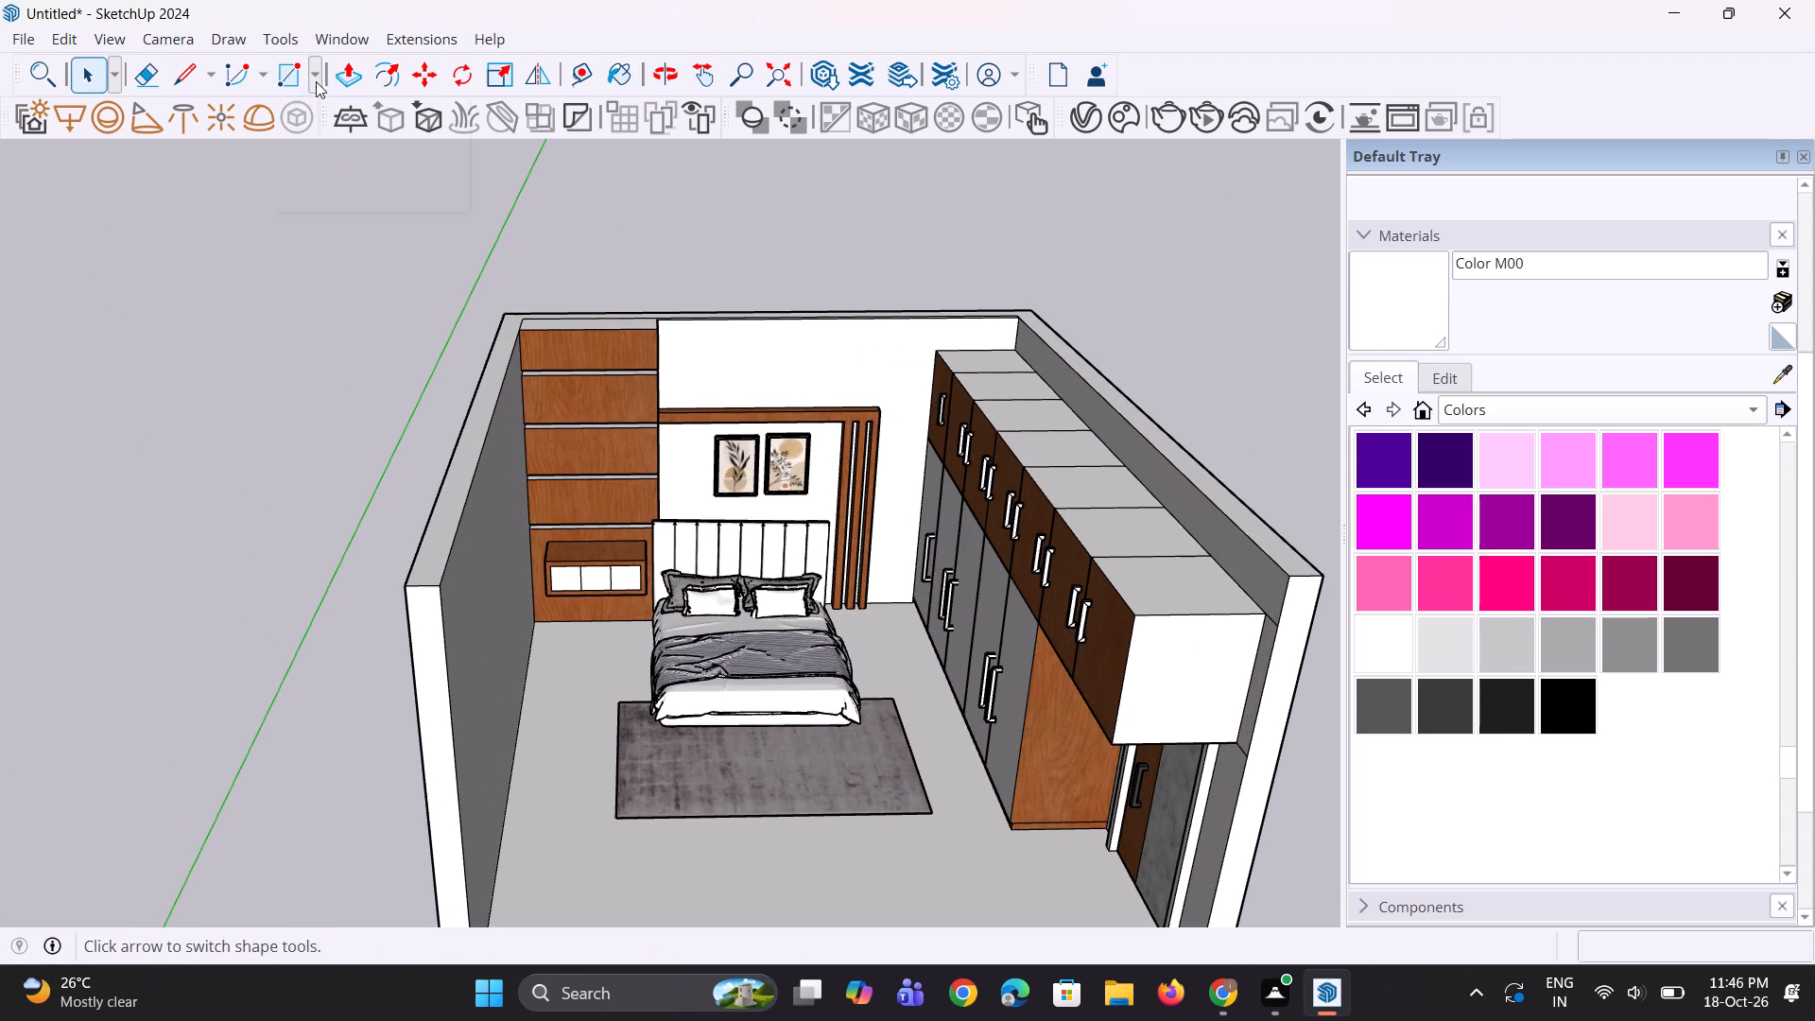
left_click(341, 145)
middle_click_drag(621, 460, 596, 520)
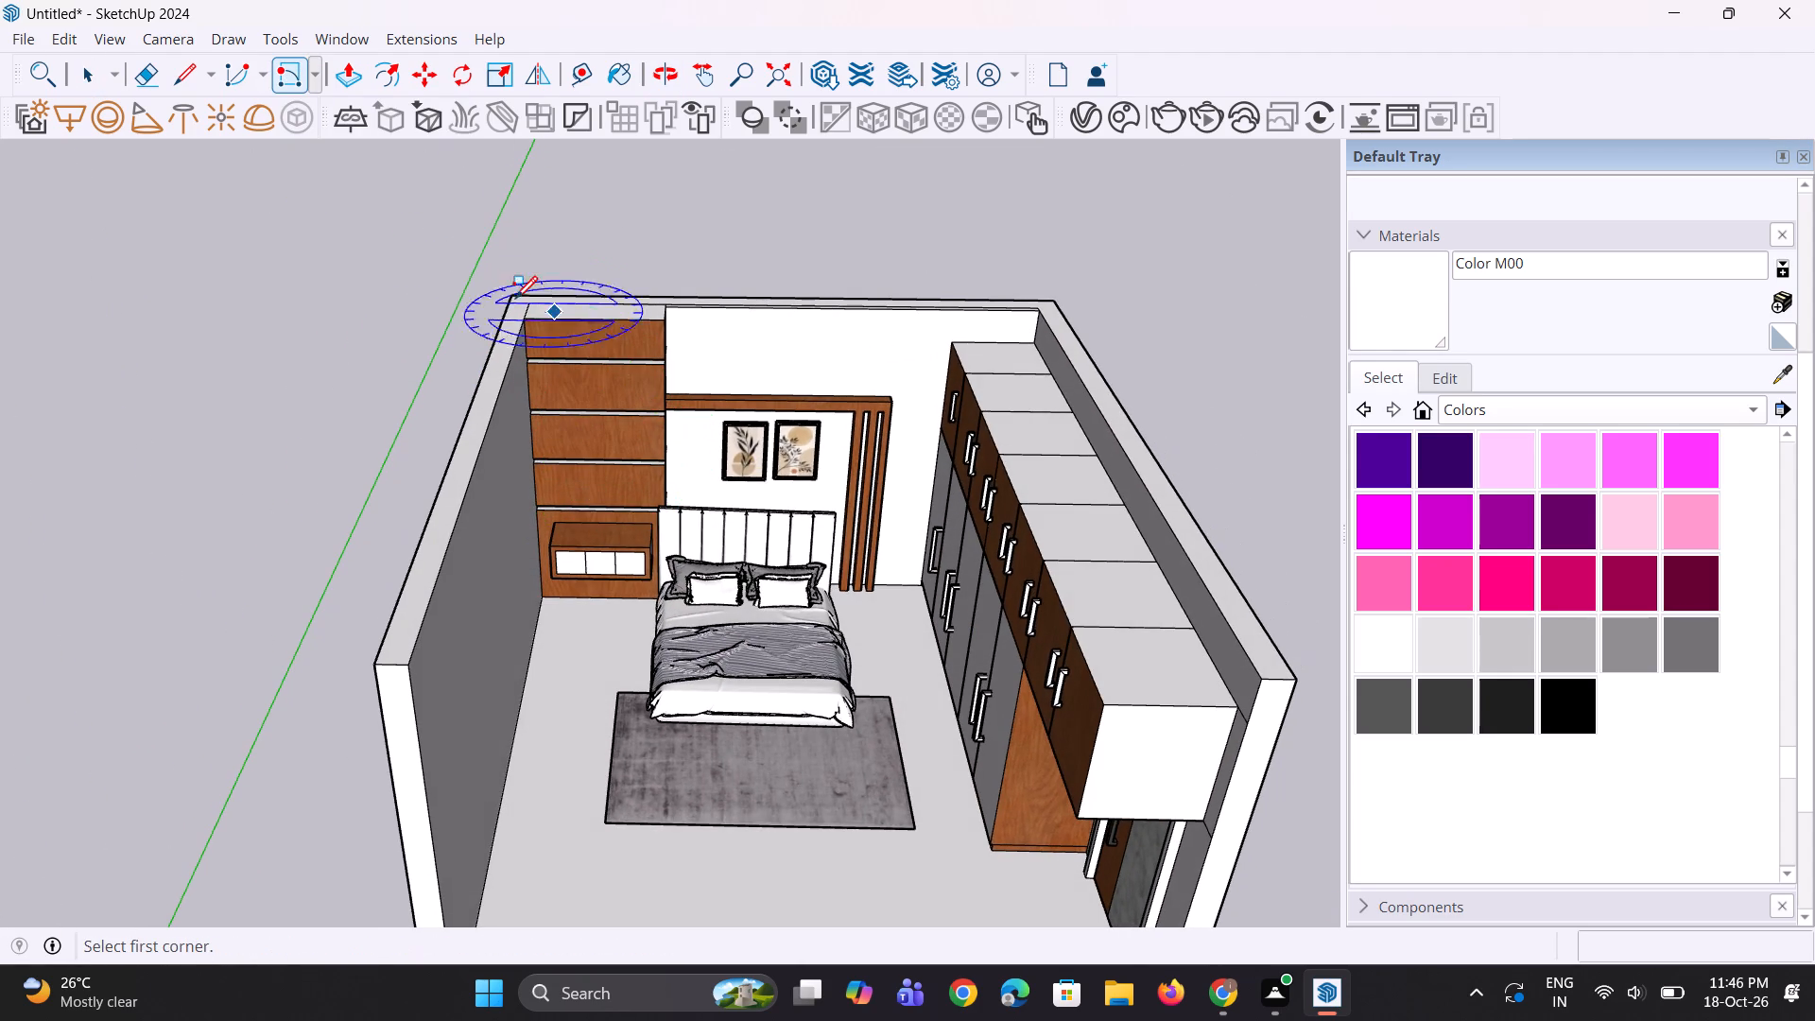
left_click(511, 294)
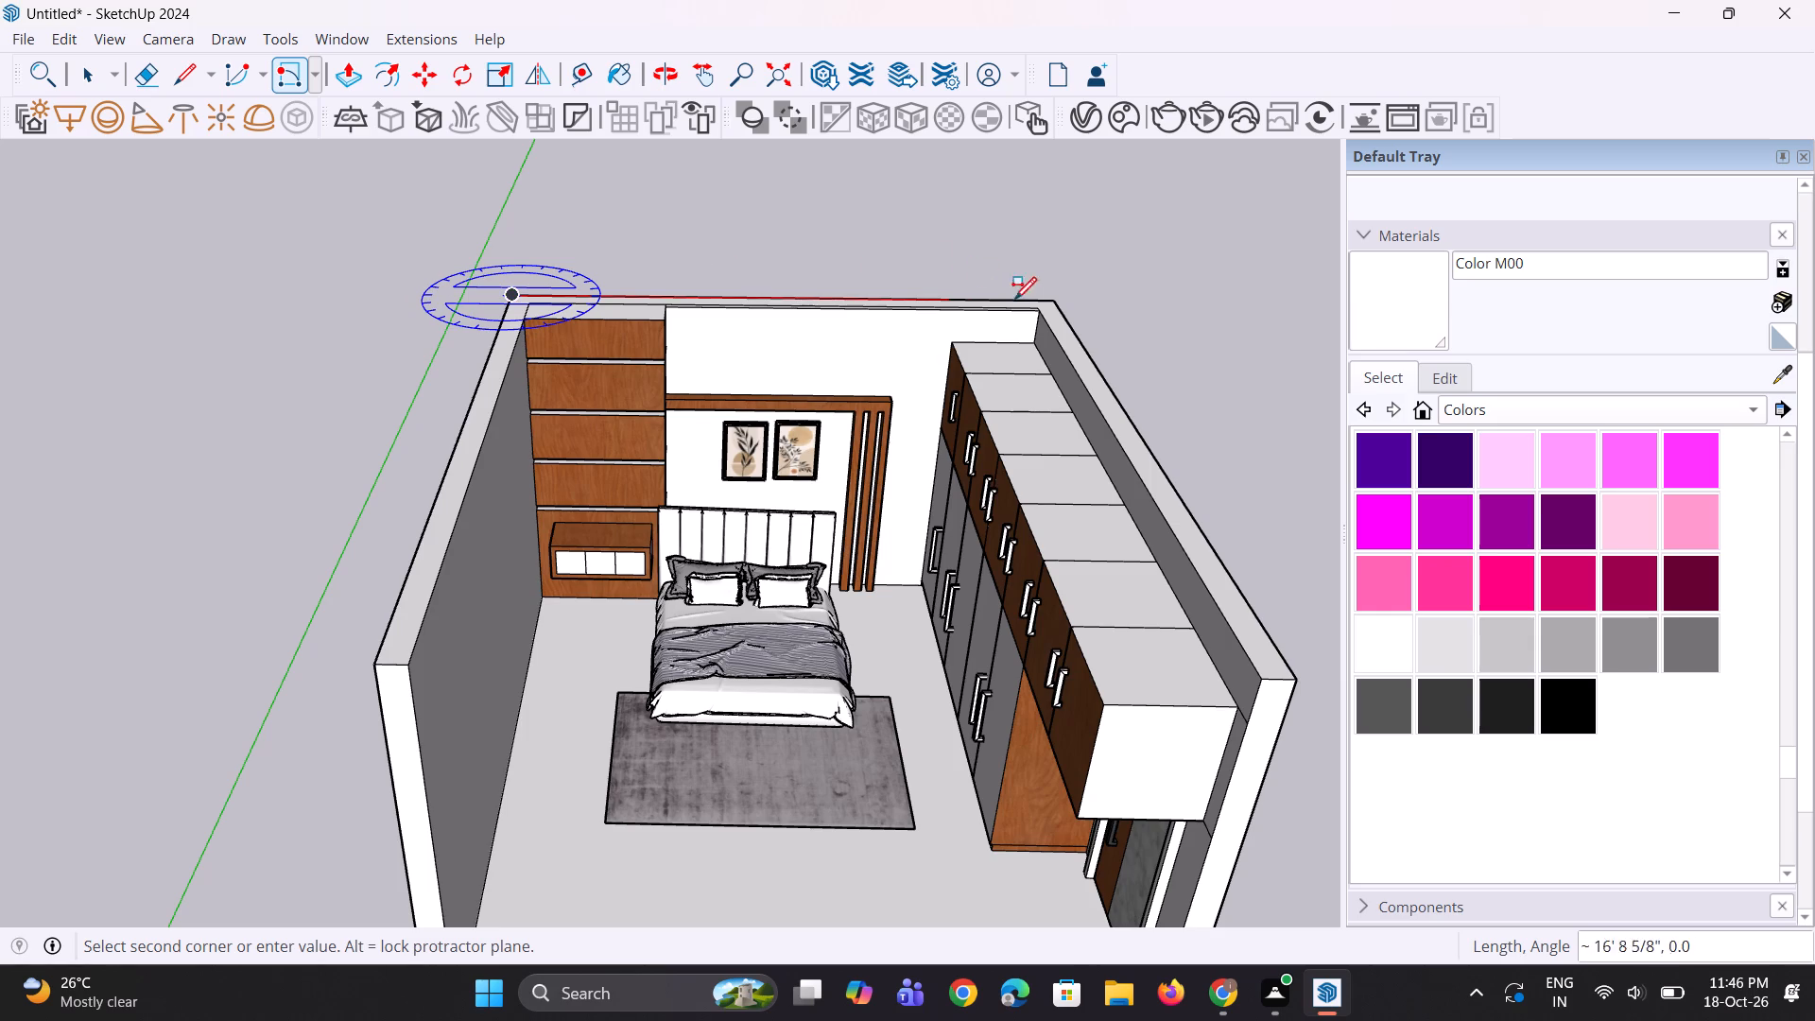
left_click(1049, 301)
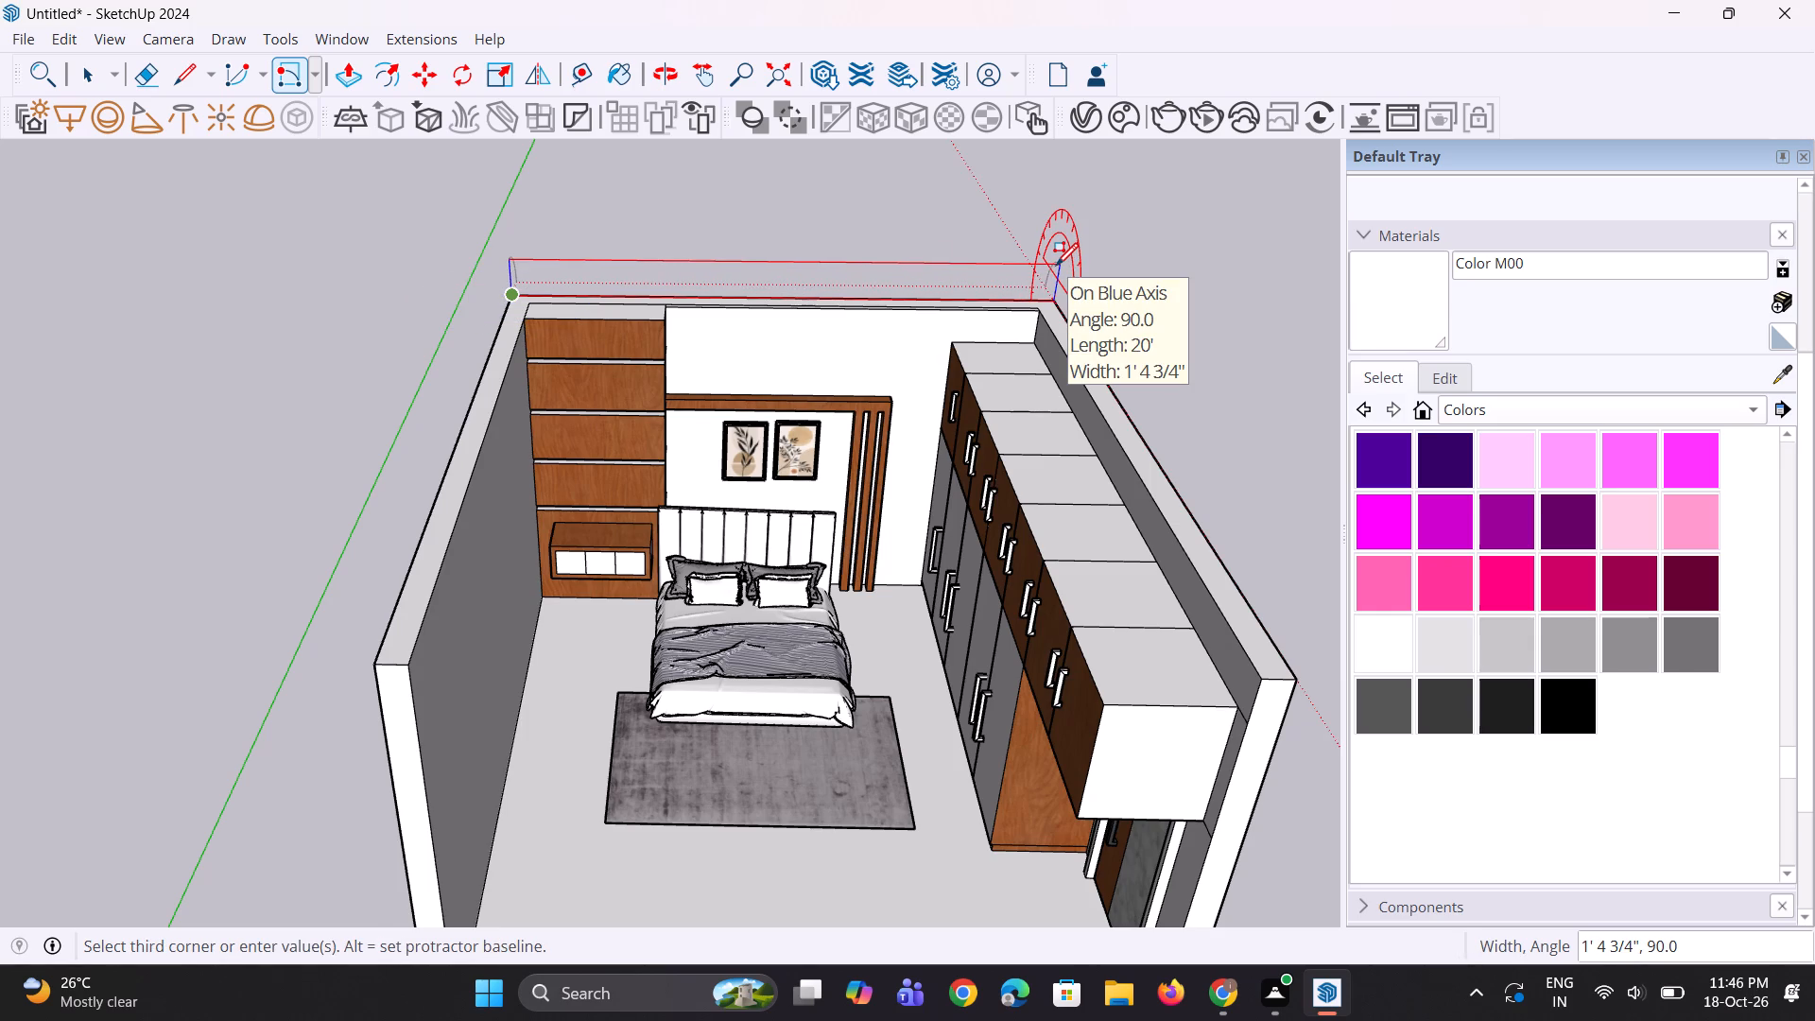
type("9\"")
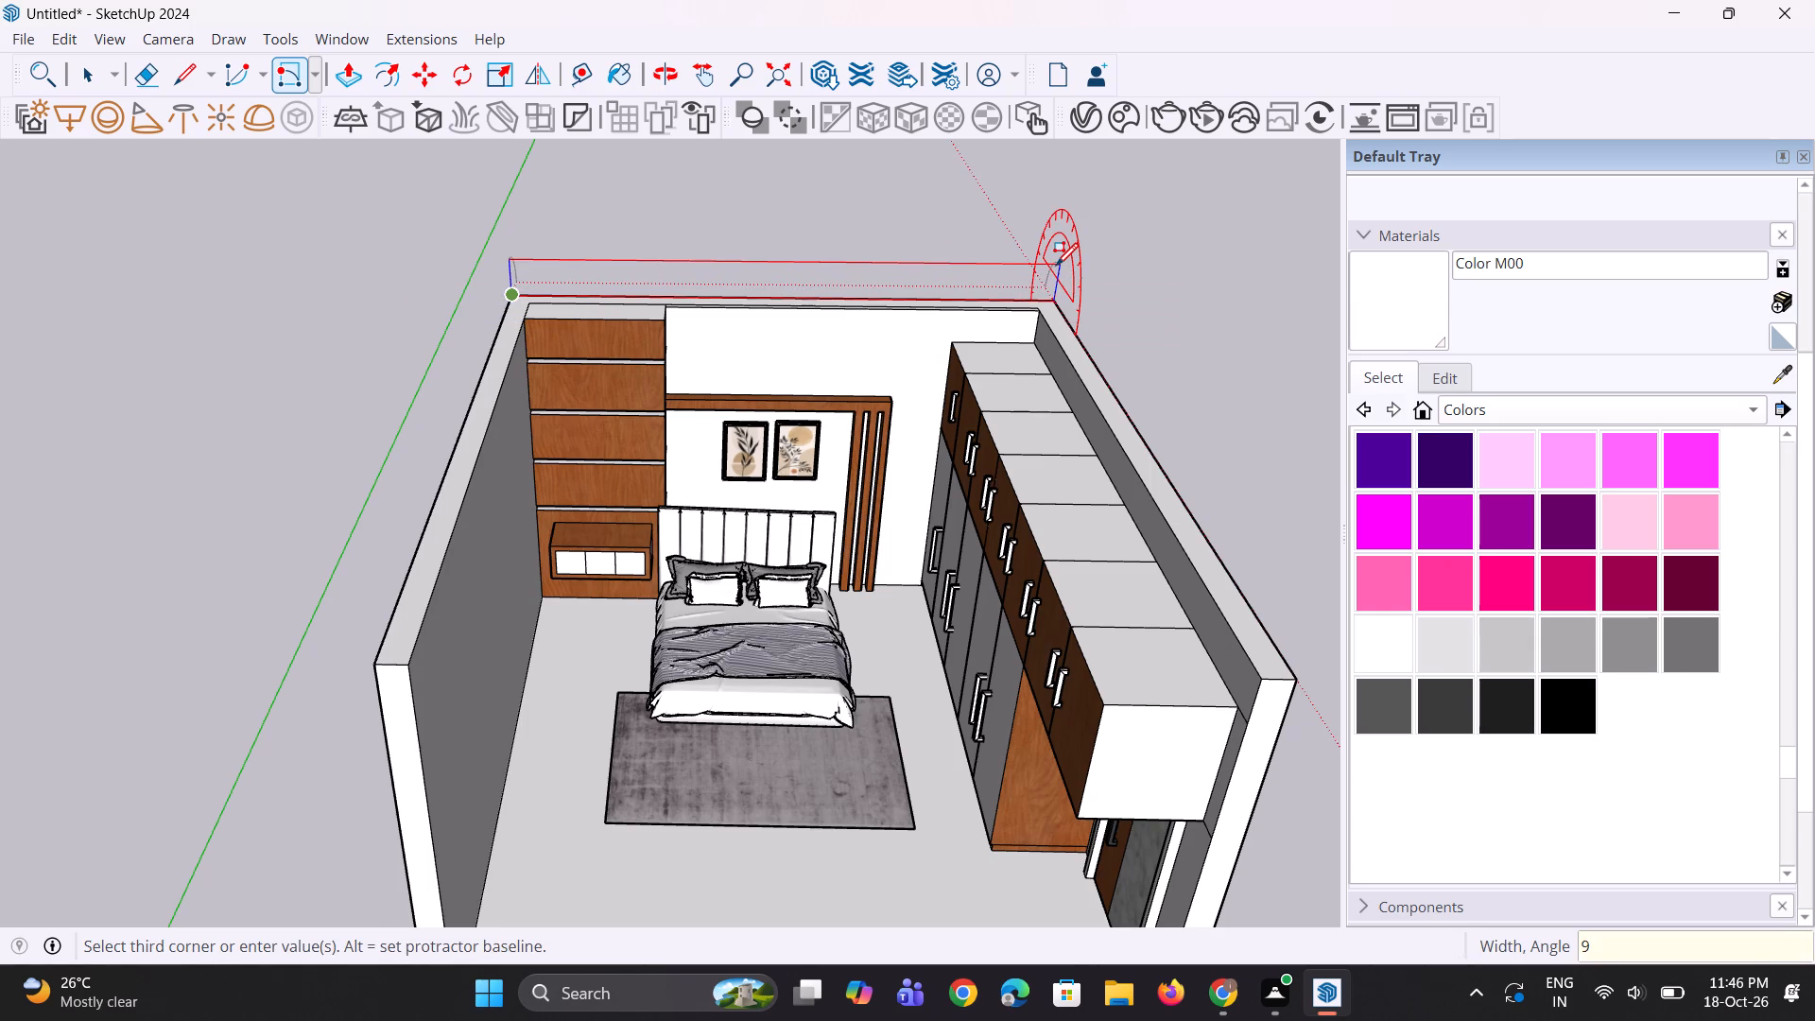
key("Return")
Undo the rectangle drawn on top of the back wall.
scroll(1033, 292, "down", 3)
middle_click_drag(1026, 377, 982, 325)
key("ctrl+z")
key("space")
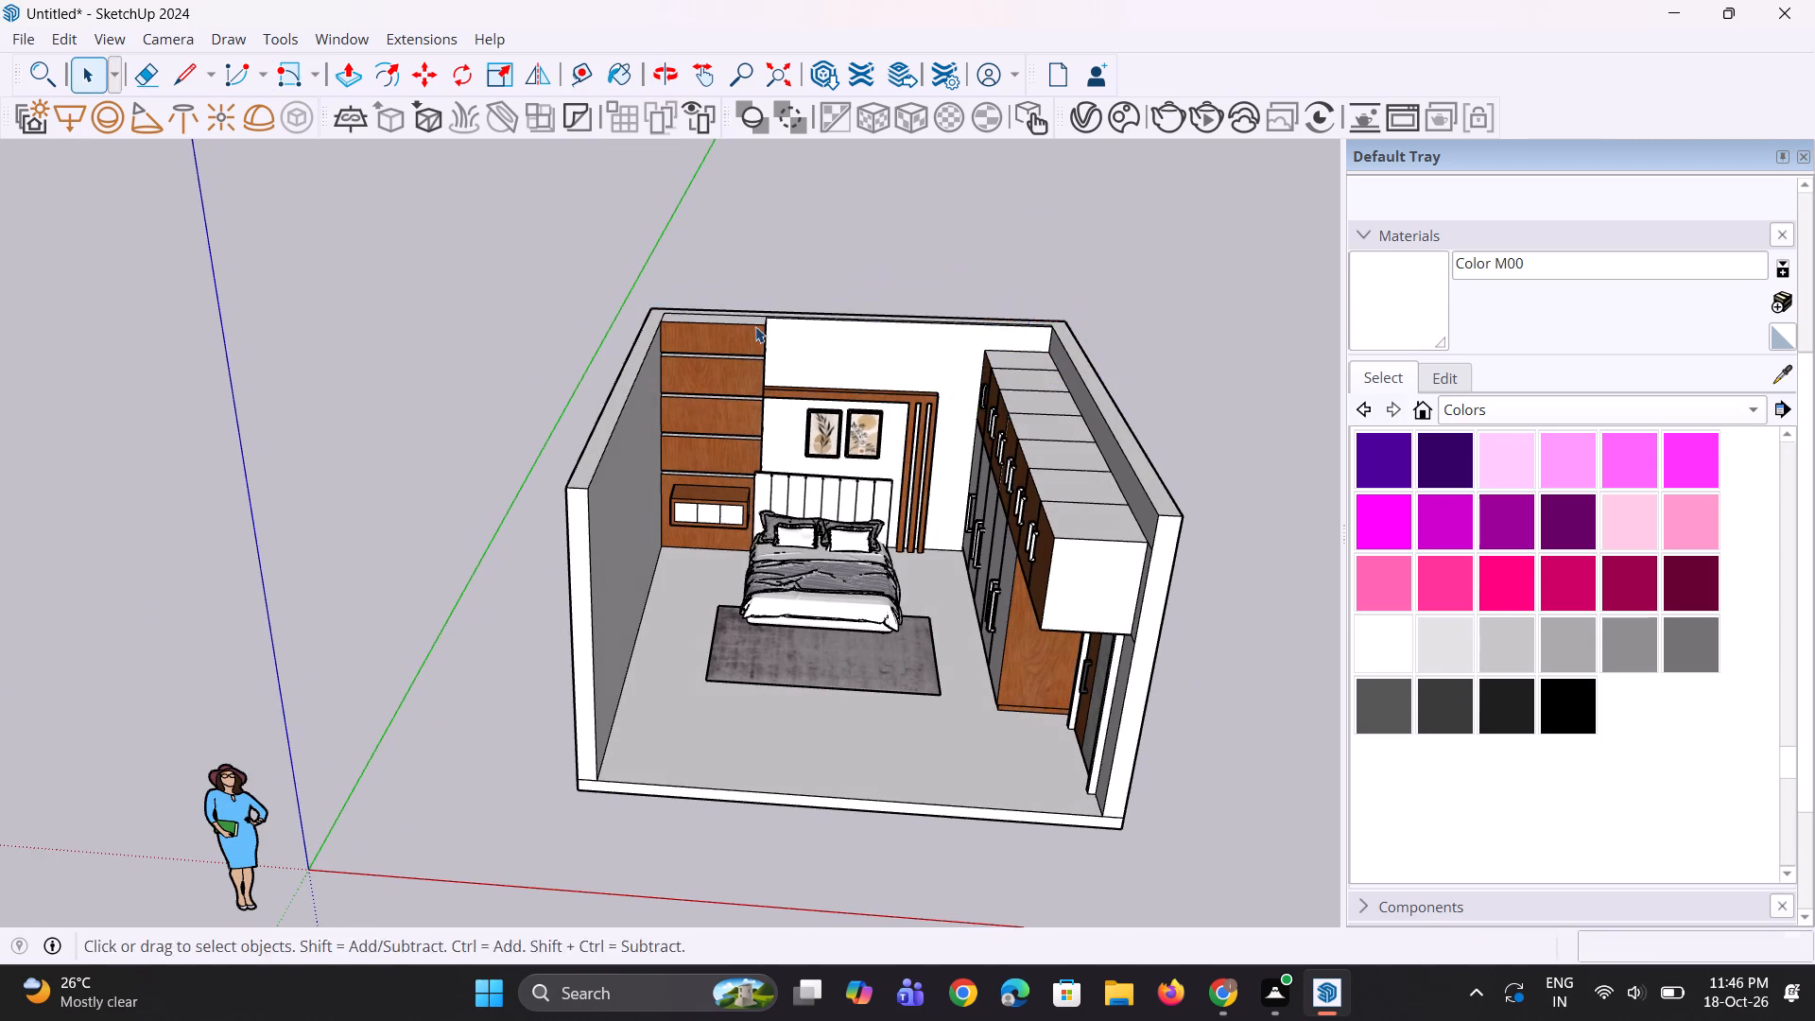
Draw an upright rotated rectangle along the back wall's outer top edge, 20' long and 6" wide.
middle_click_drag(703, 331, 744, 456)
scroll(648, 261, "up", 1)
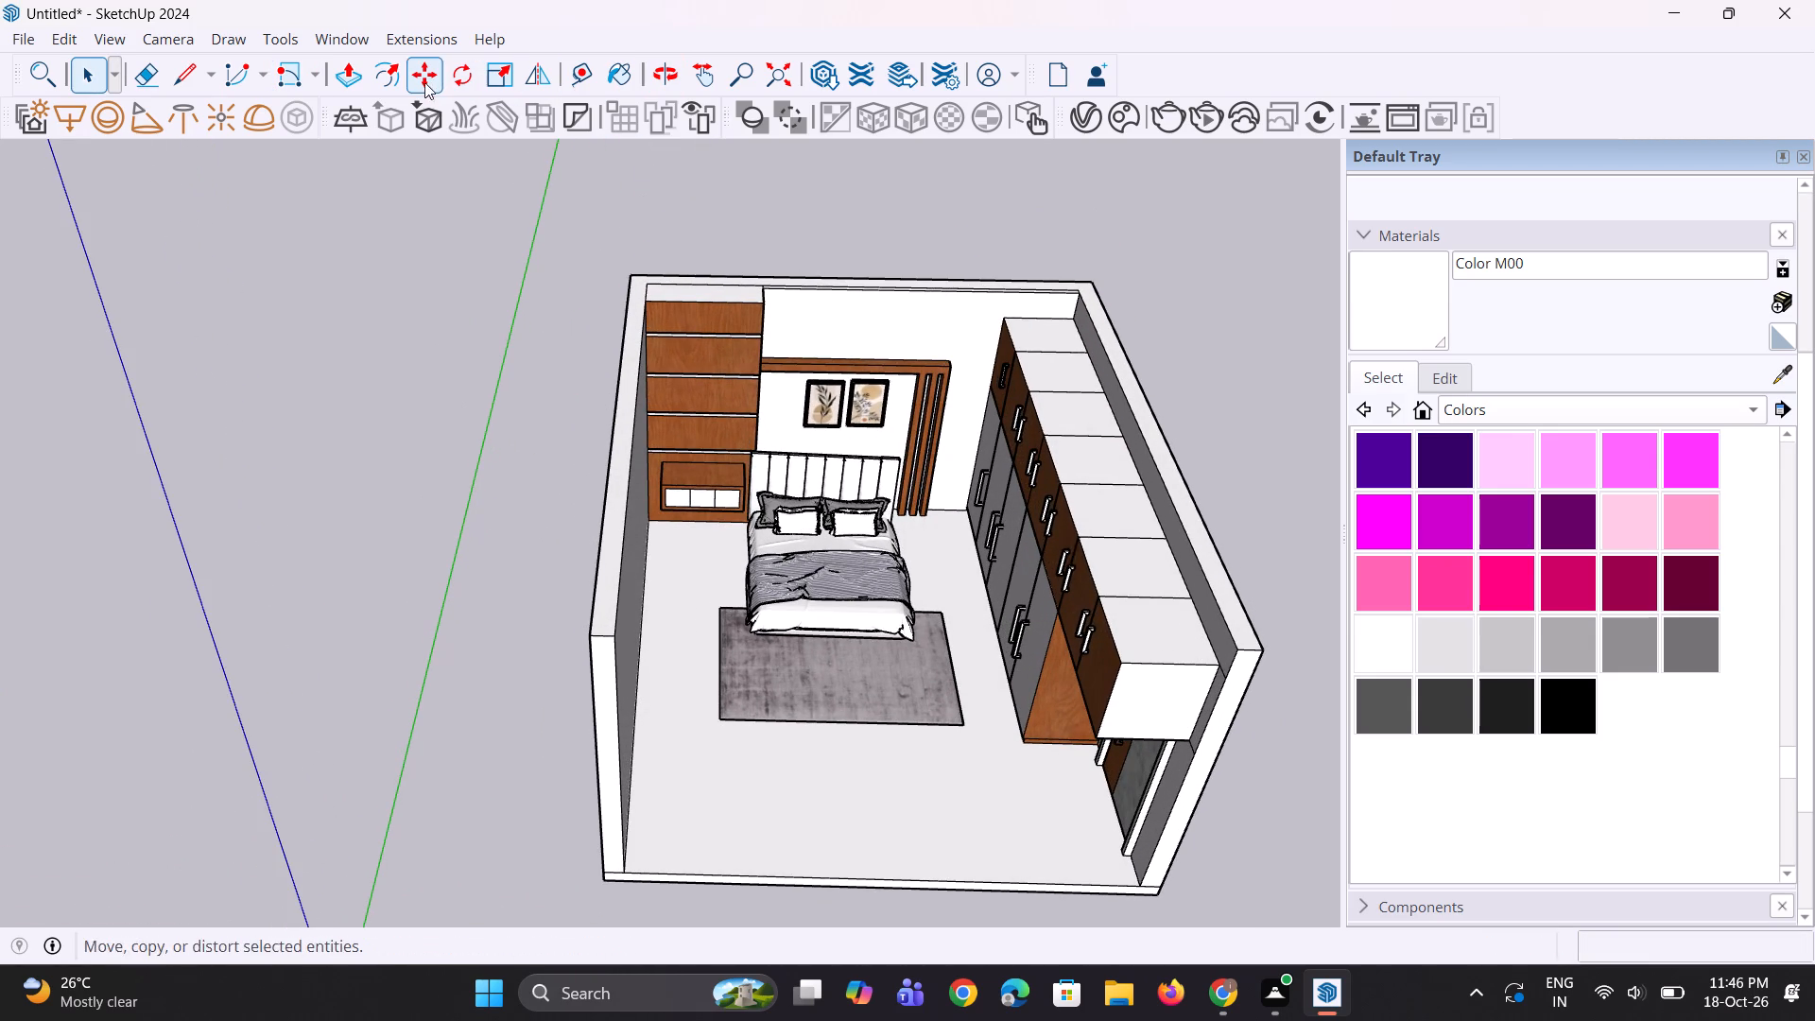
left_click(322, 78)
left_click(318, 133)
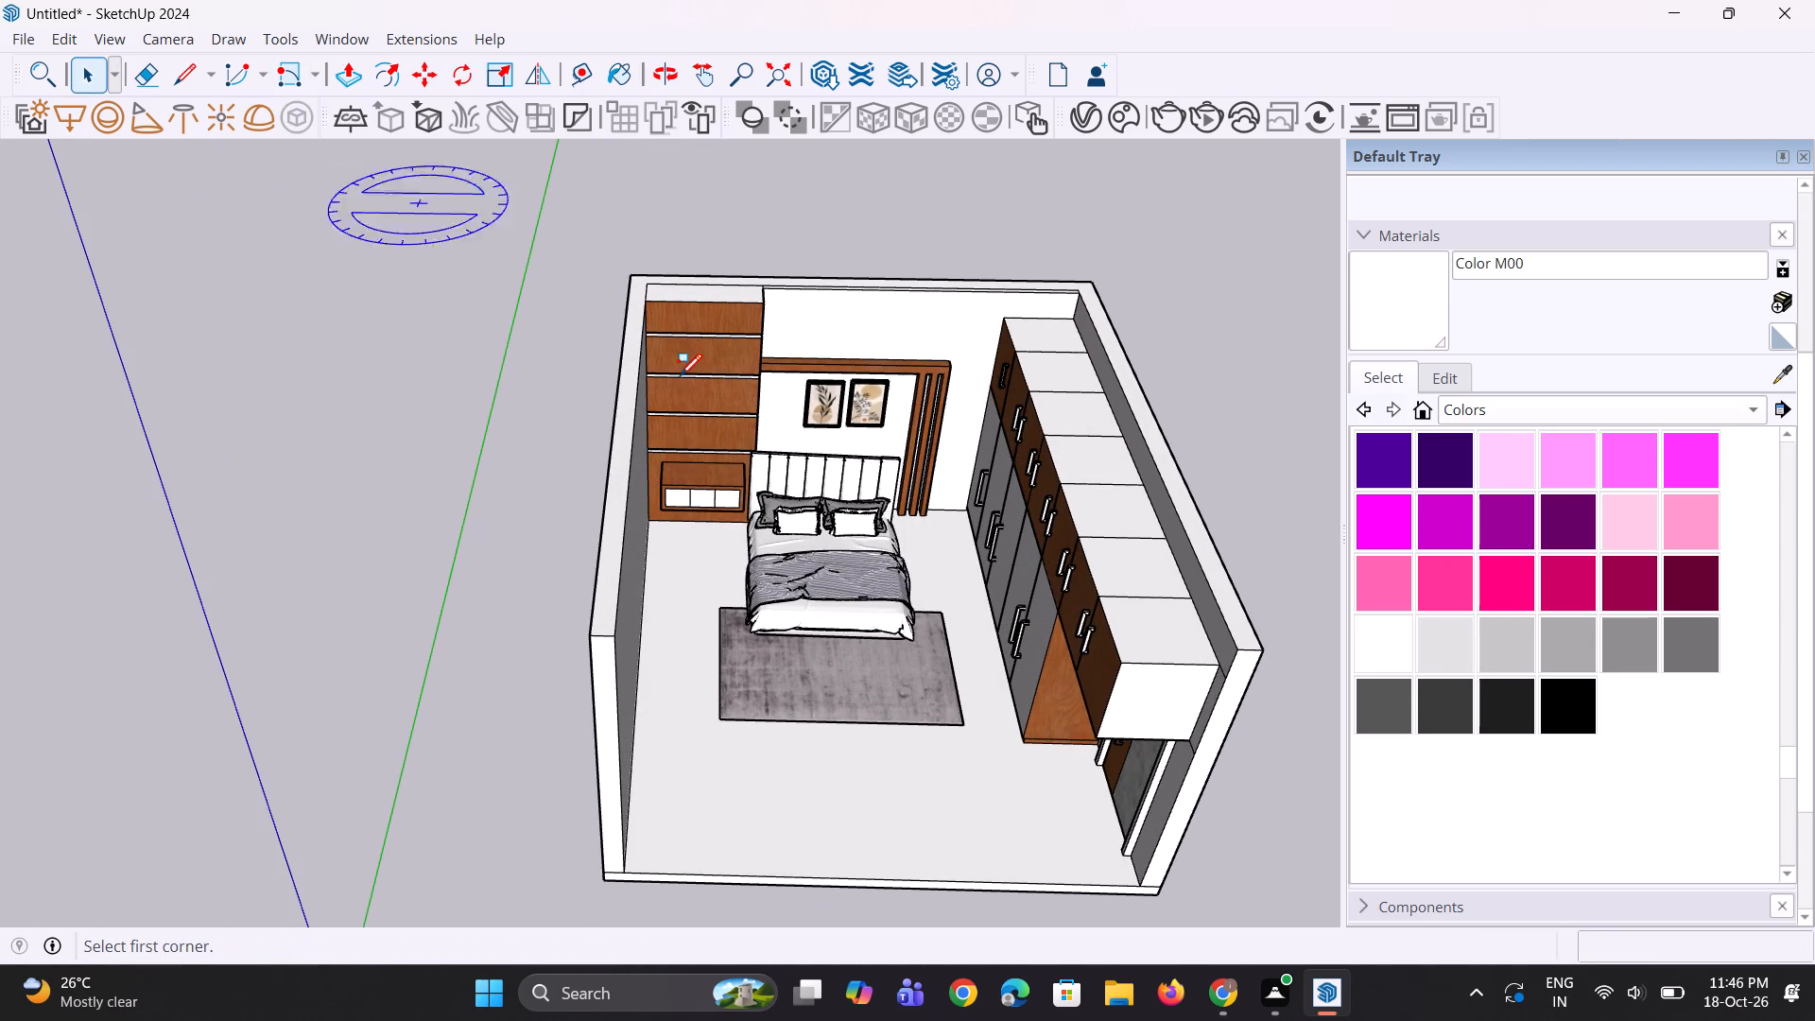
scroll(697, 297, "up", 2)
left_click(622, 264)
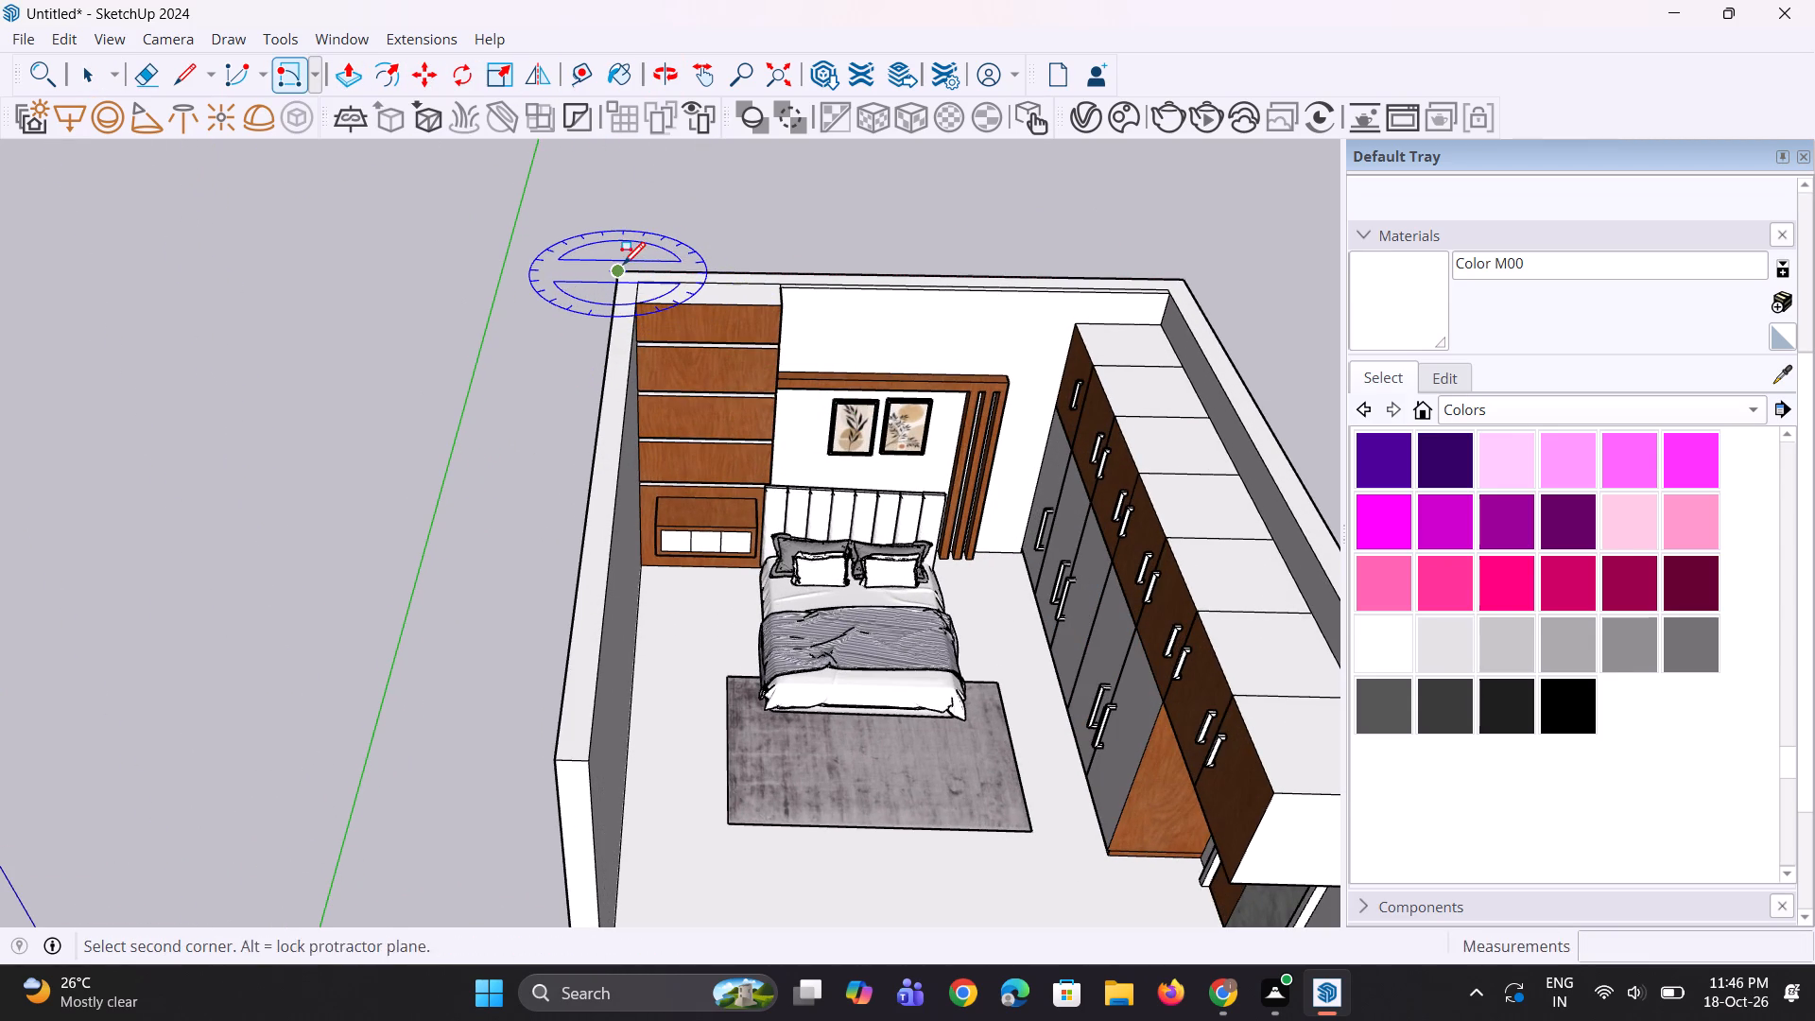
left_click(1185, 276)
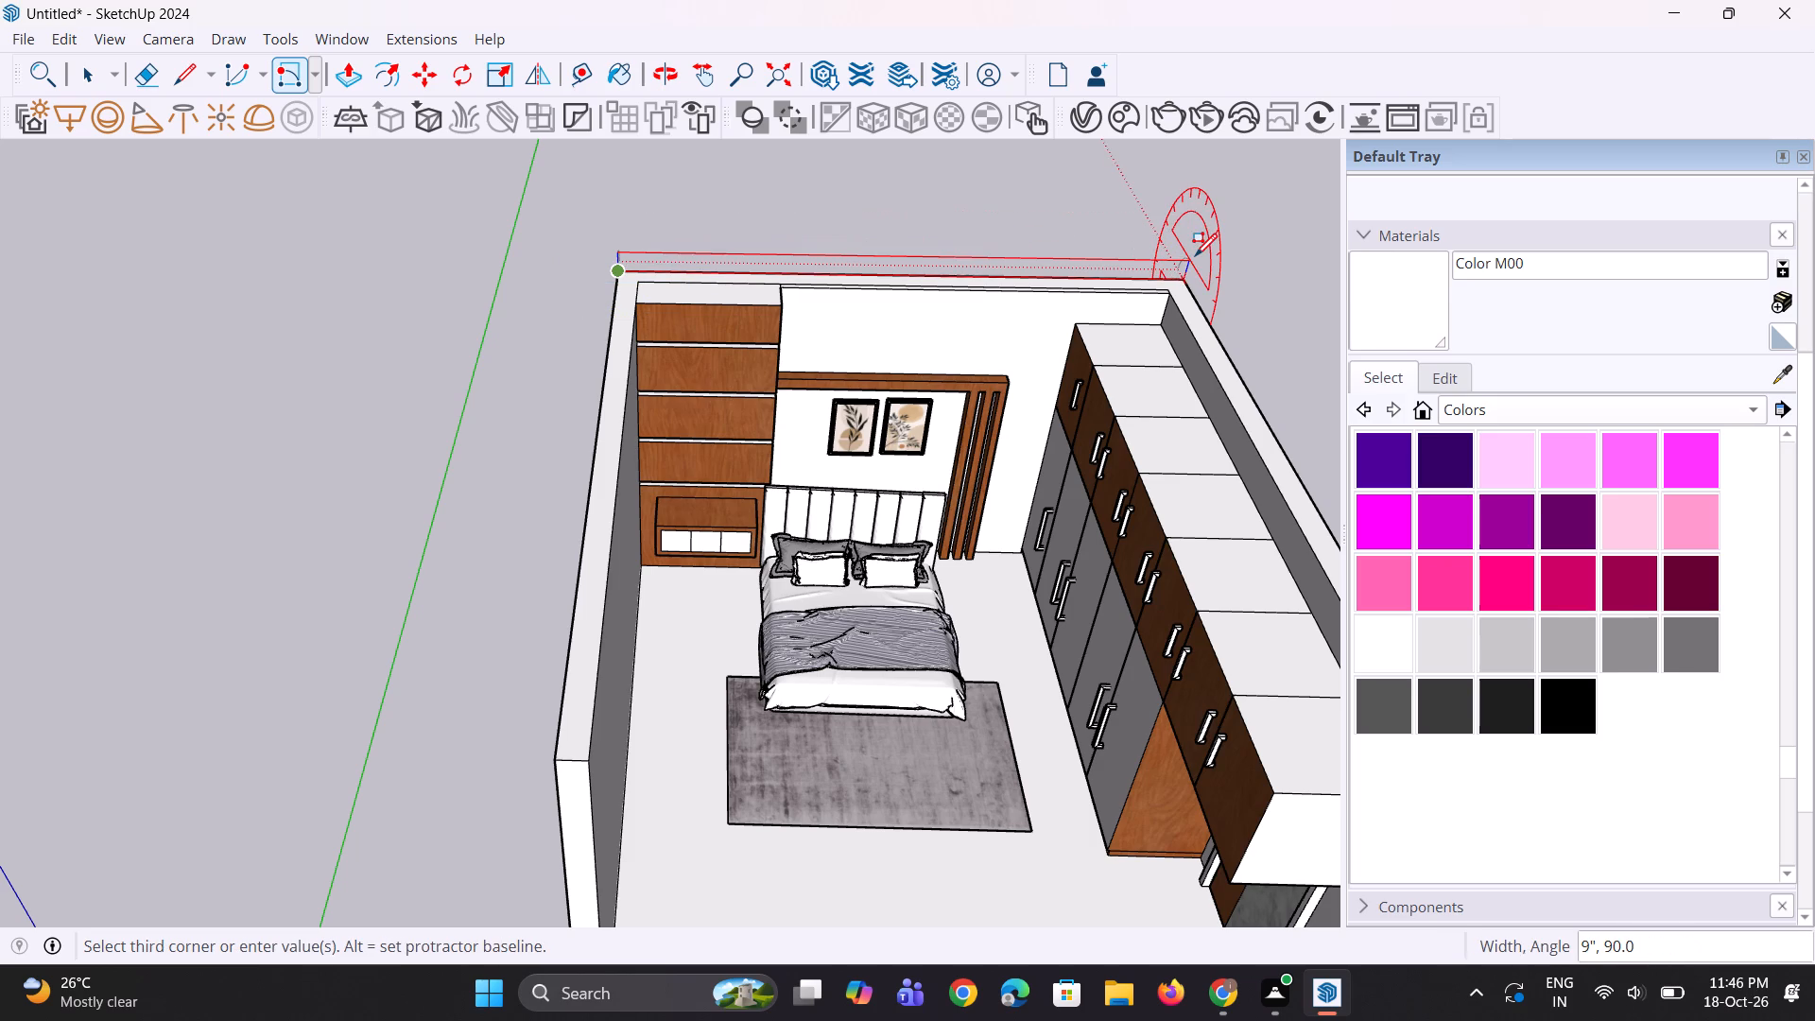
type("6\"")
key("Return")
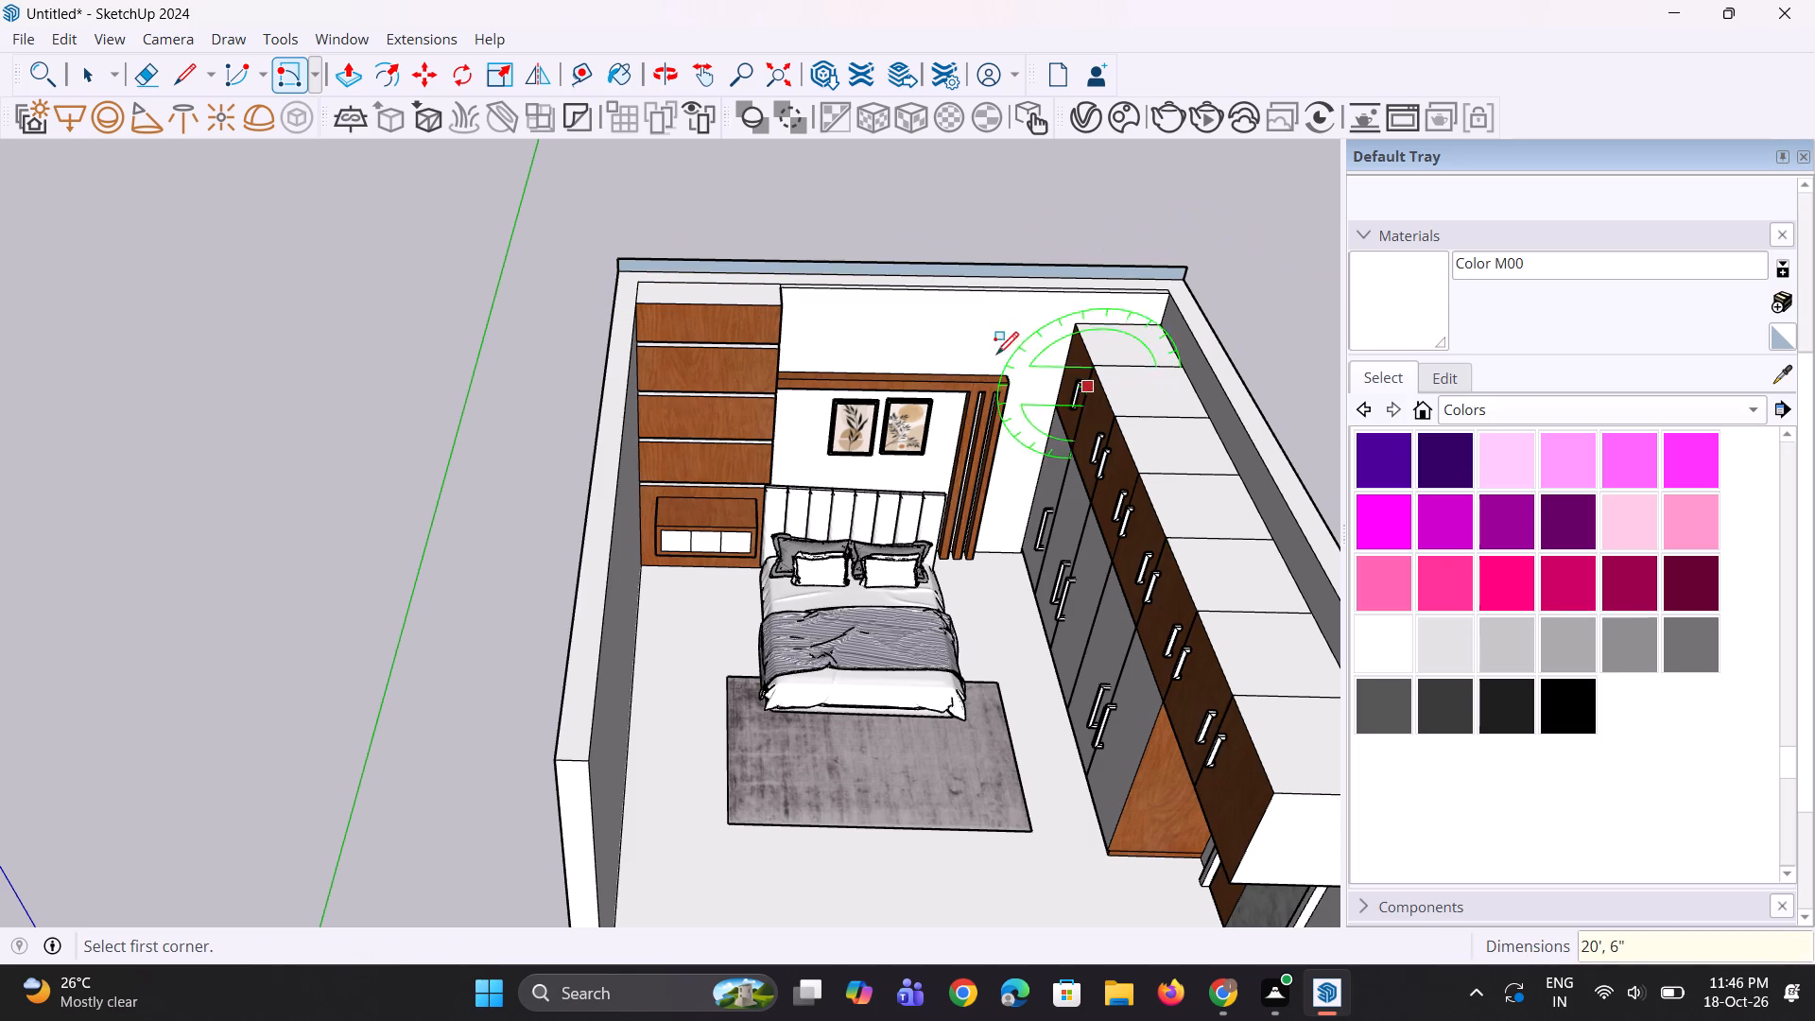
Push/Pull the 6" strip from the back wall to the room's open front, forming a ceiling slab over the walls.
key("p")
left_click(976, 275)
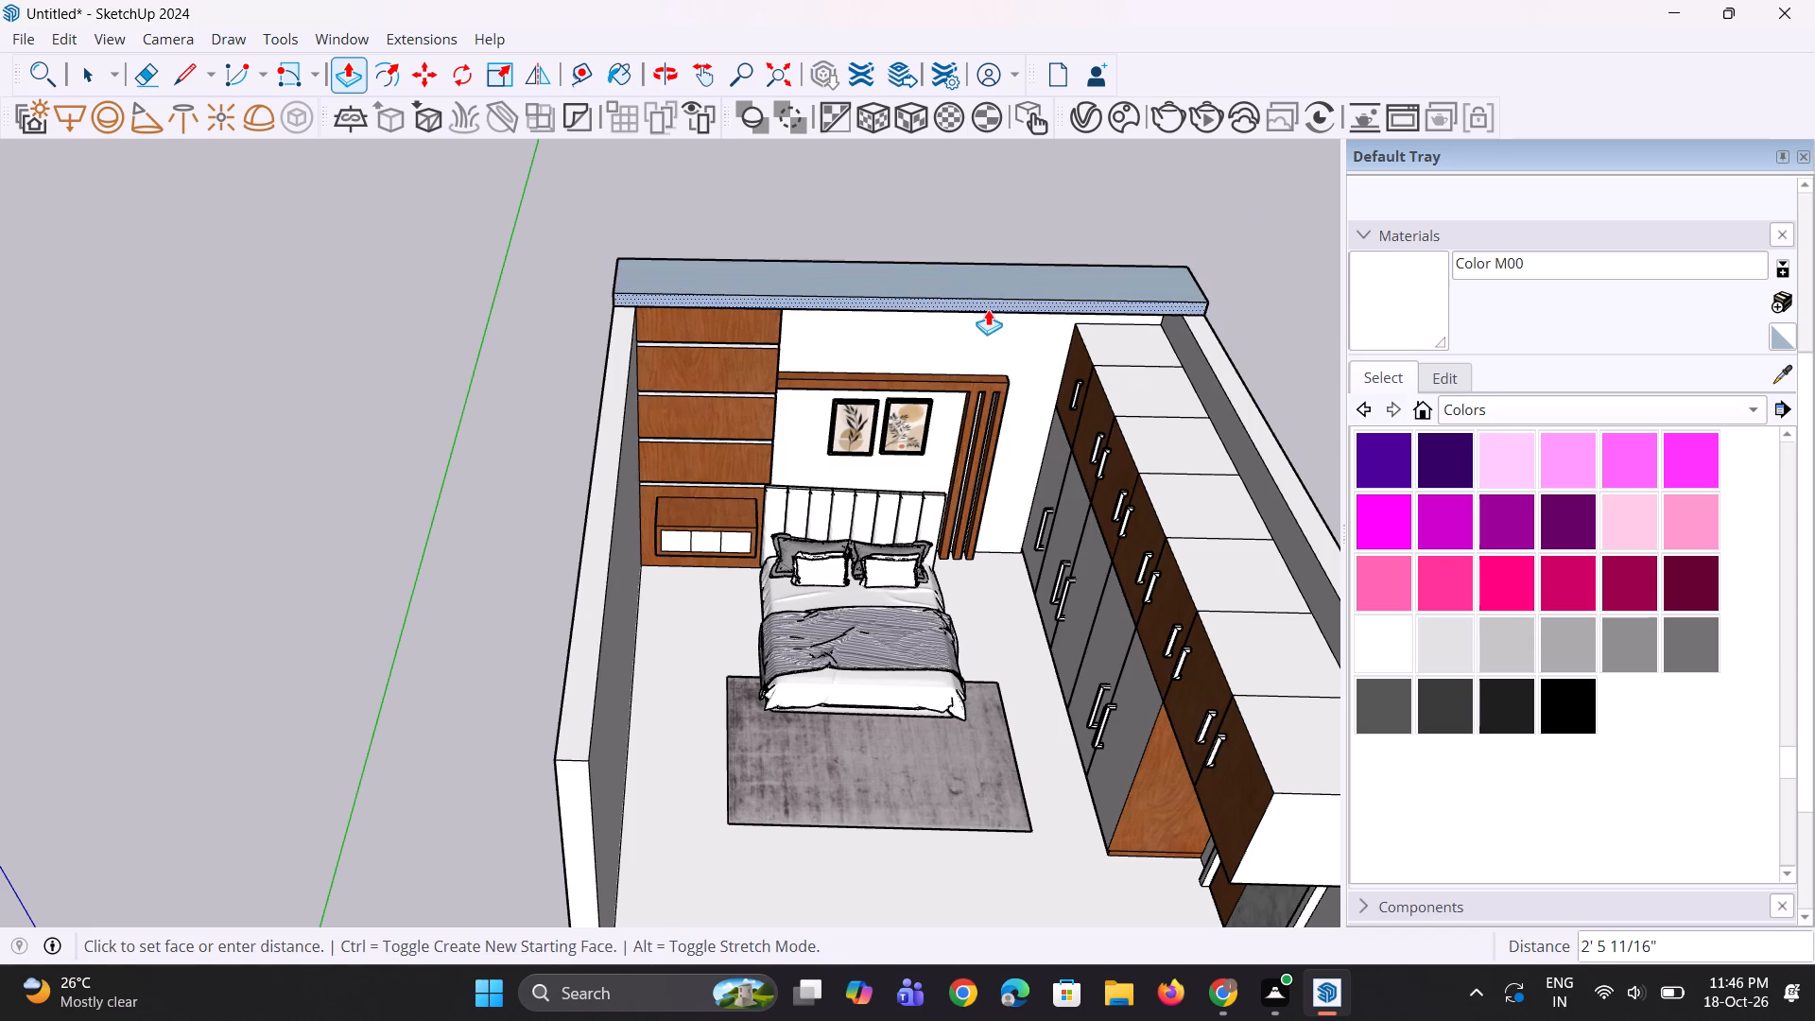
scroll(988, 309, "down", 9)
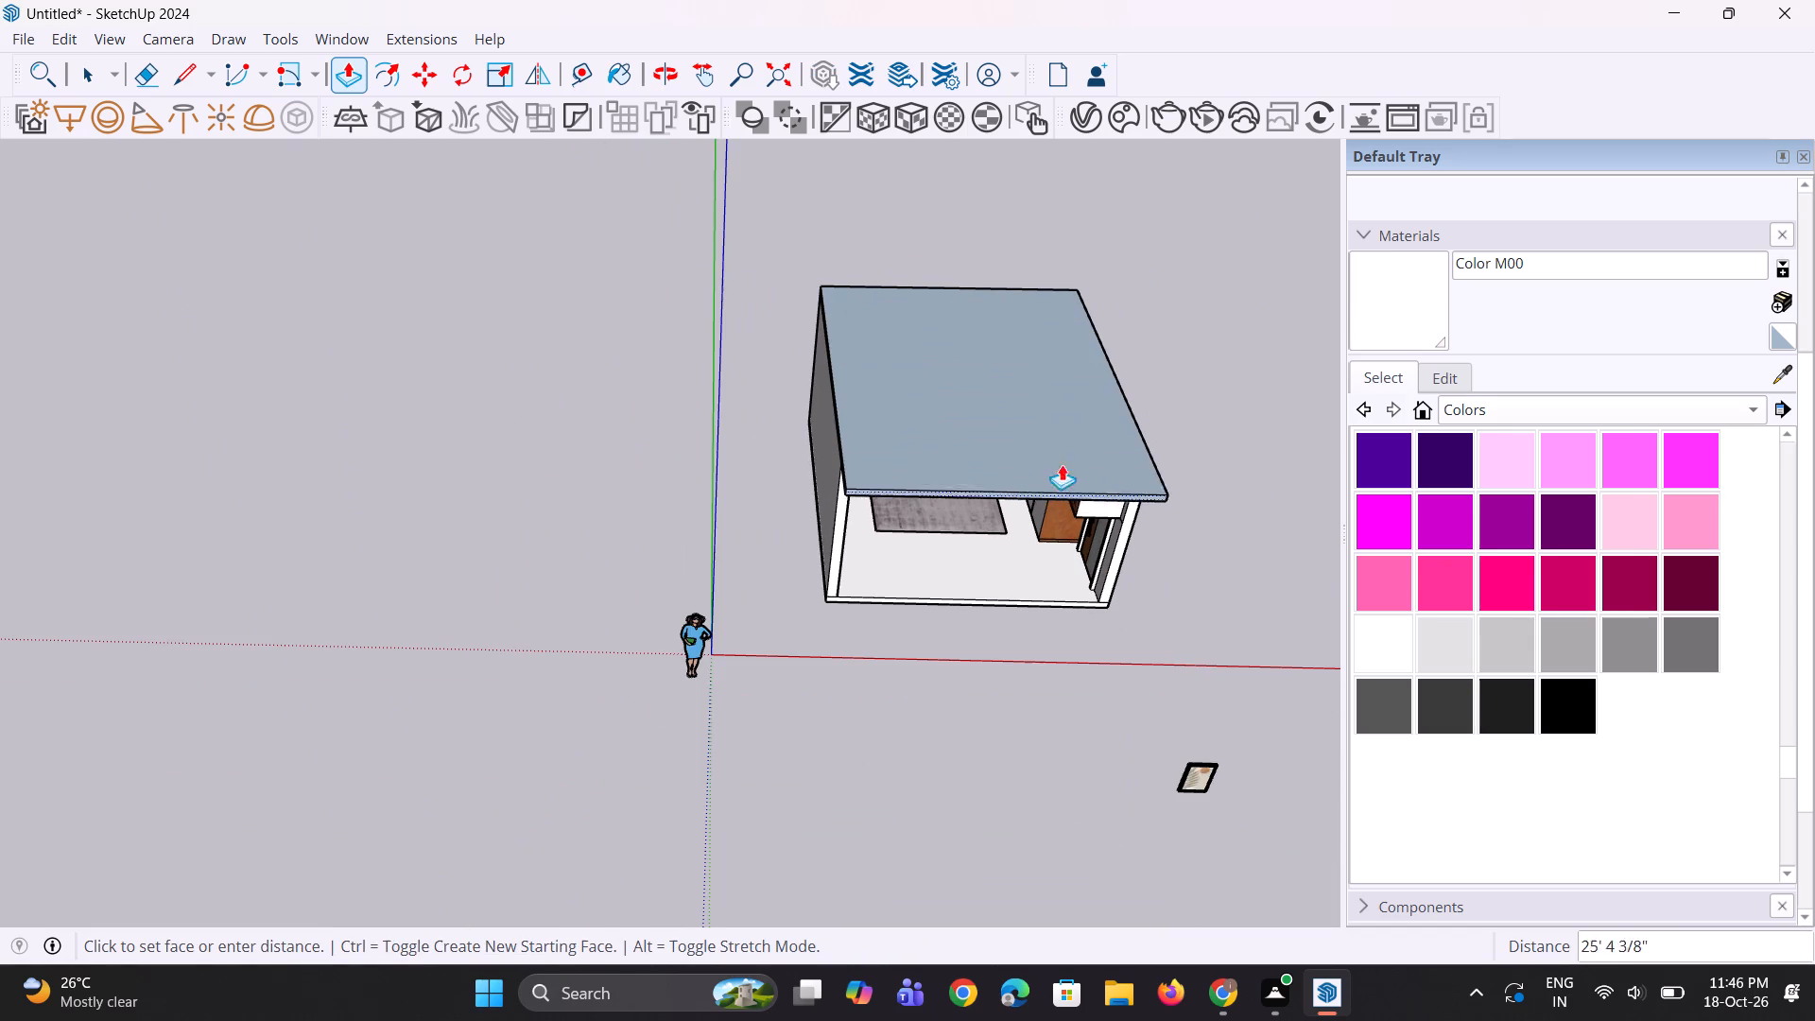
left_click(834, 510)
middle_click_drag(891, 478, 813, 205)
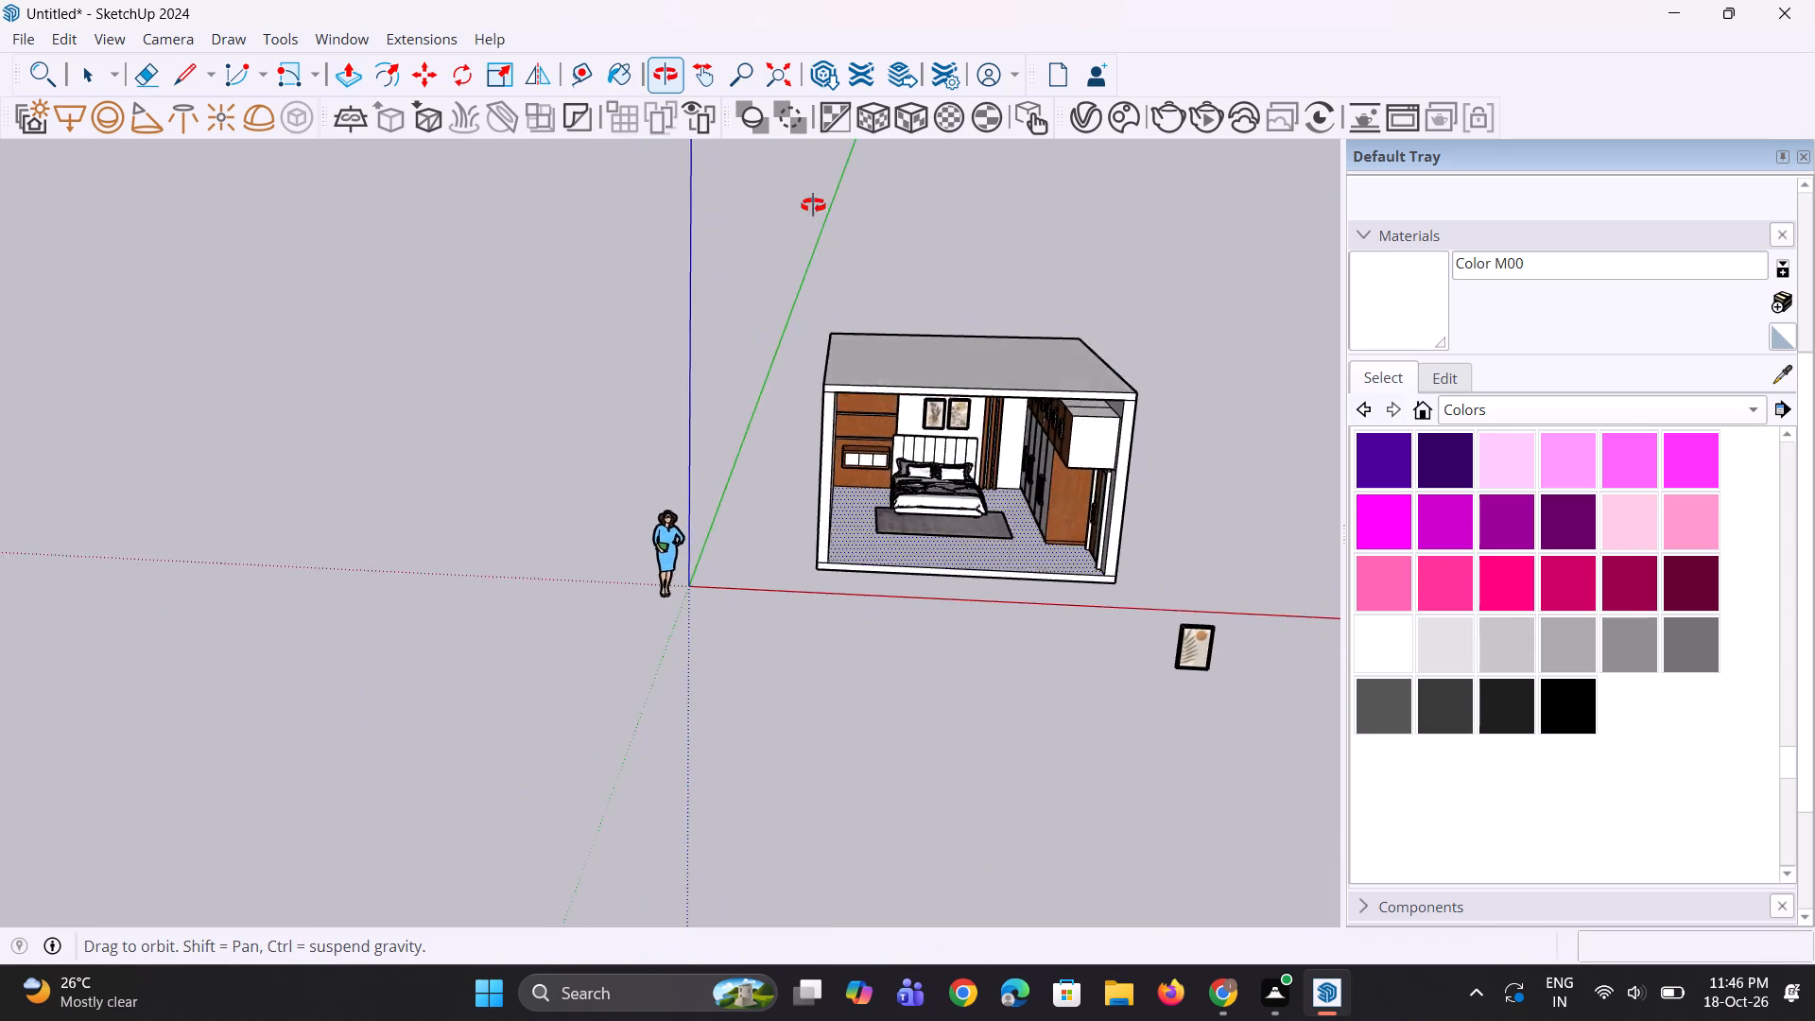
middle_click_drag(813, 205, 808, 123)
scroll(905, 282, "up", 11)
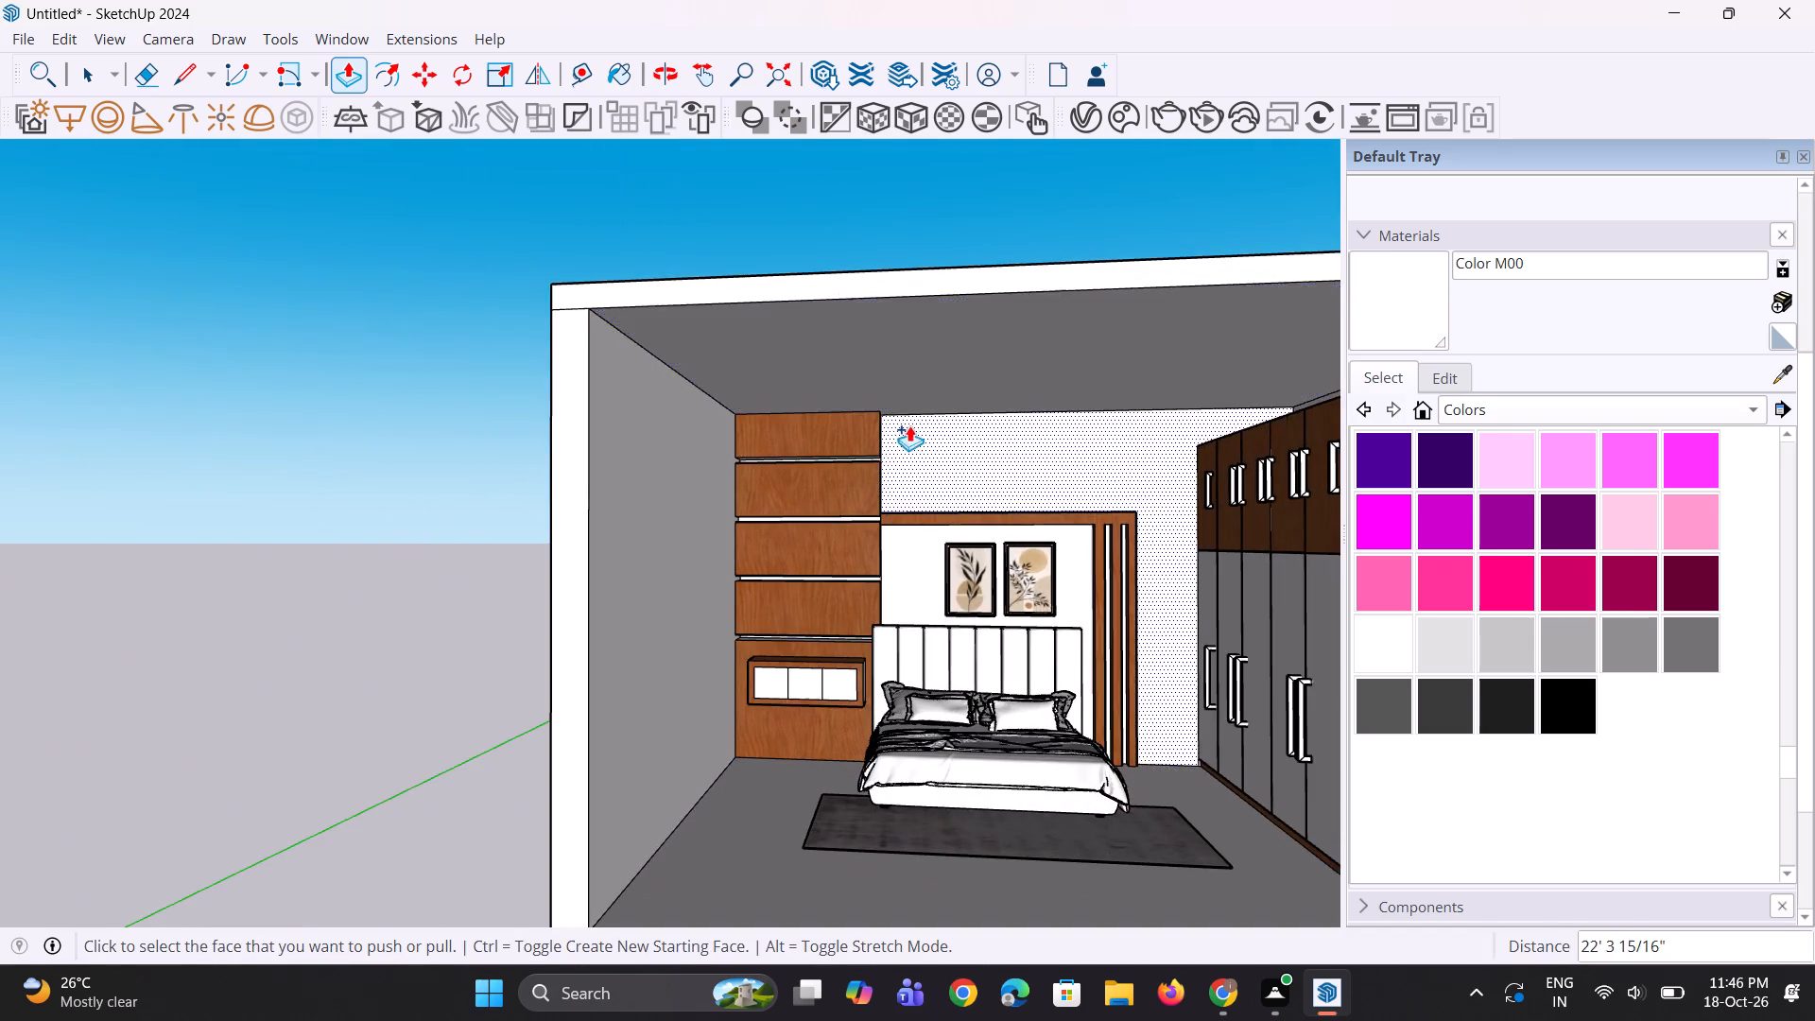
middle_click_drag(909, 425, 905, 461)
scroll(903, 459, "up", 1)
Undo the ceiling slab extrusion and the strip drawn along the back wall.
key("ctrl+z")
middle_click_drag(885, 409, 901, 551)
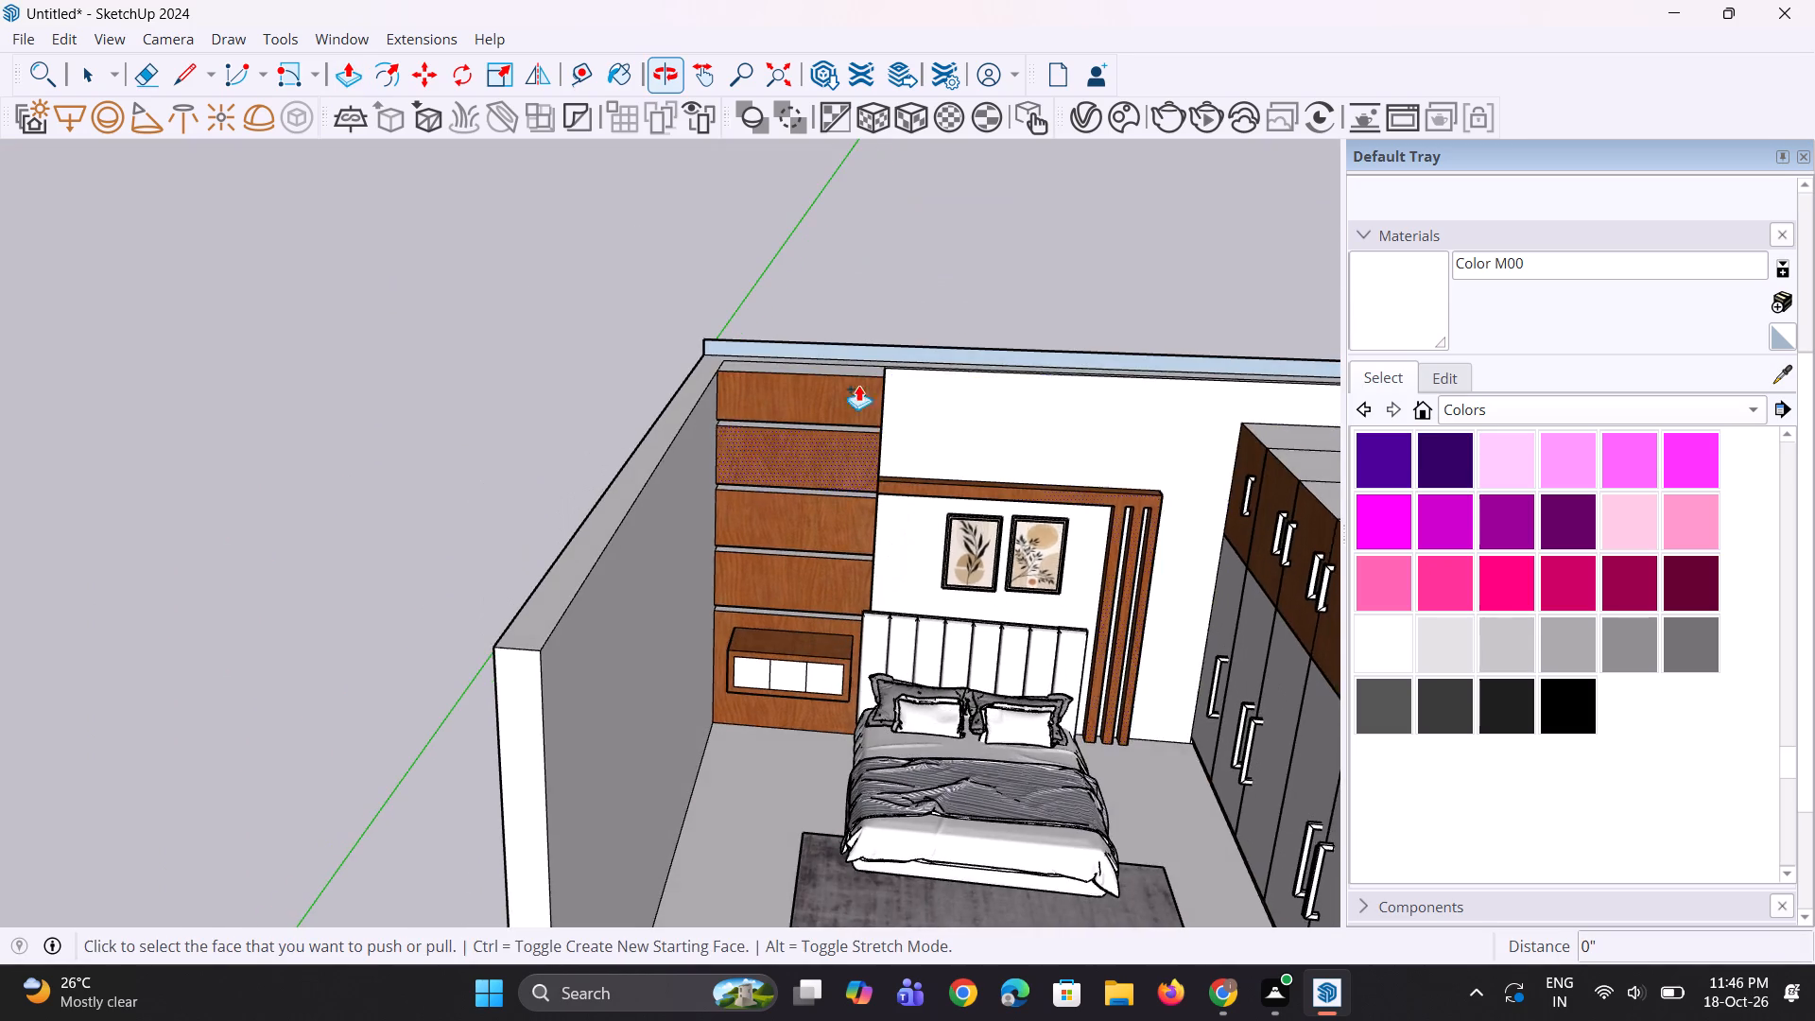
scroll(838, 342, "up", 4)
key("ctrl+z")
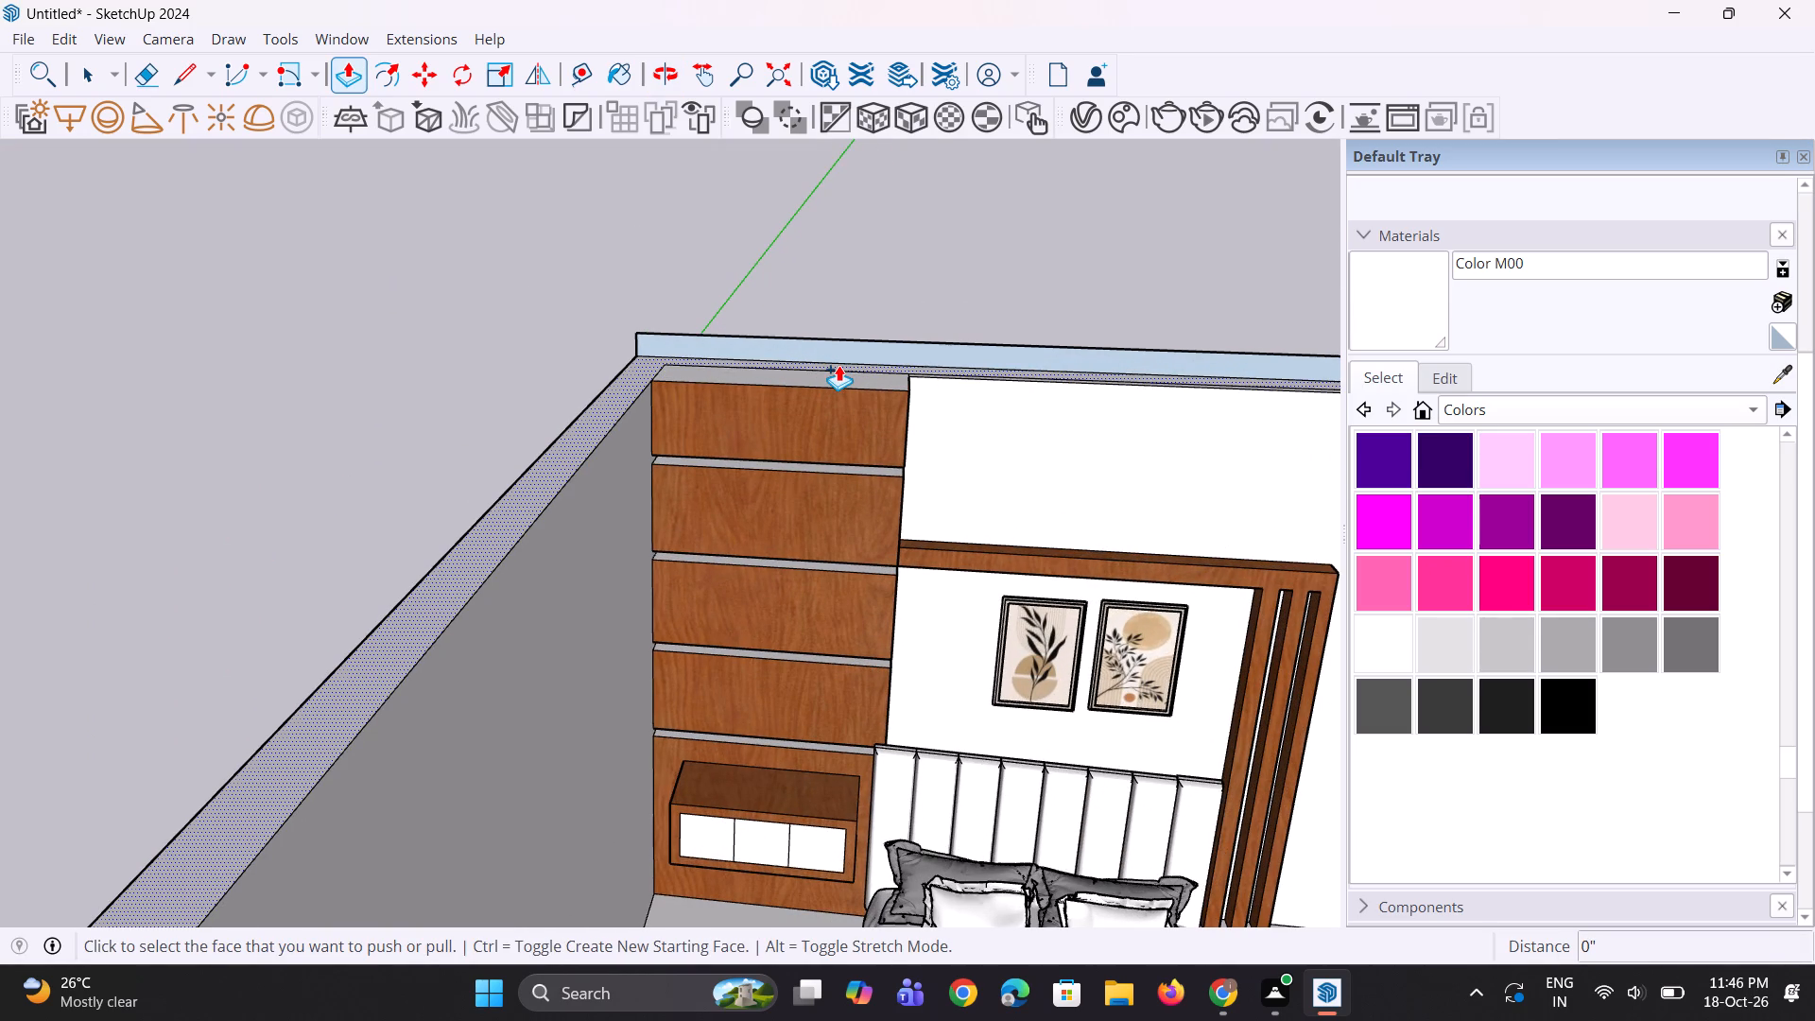
Push/Pull the top face of the walls upward about 1' 9/16" to raise the room's height.
middle_click_drag(846, 357, 876, 525)
scroll(892, 422, "up", 1)
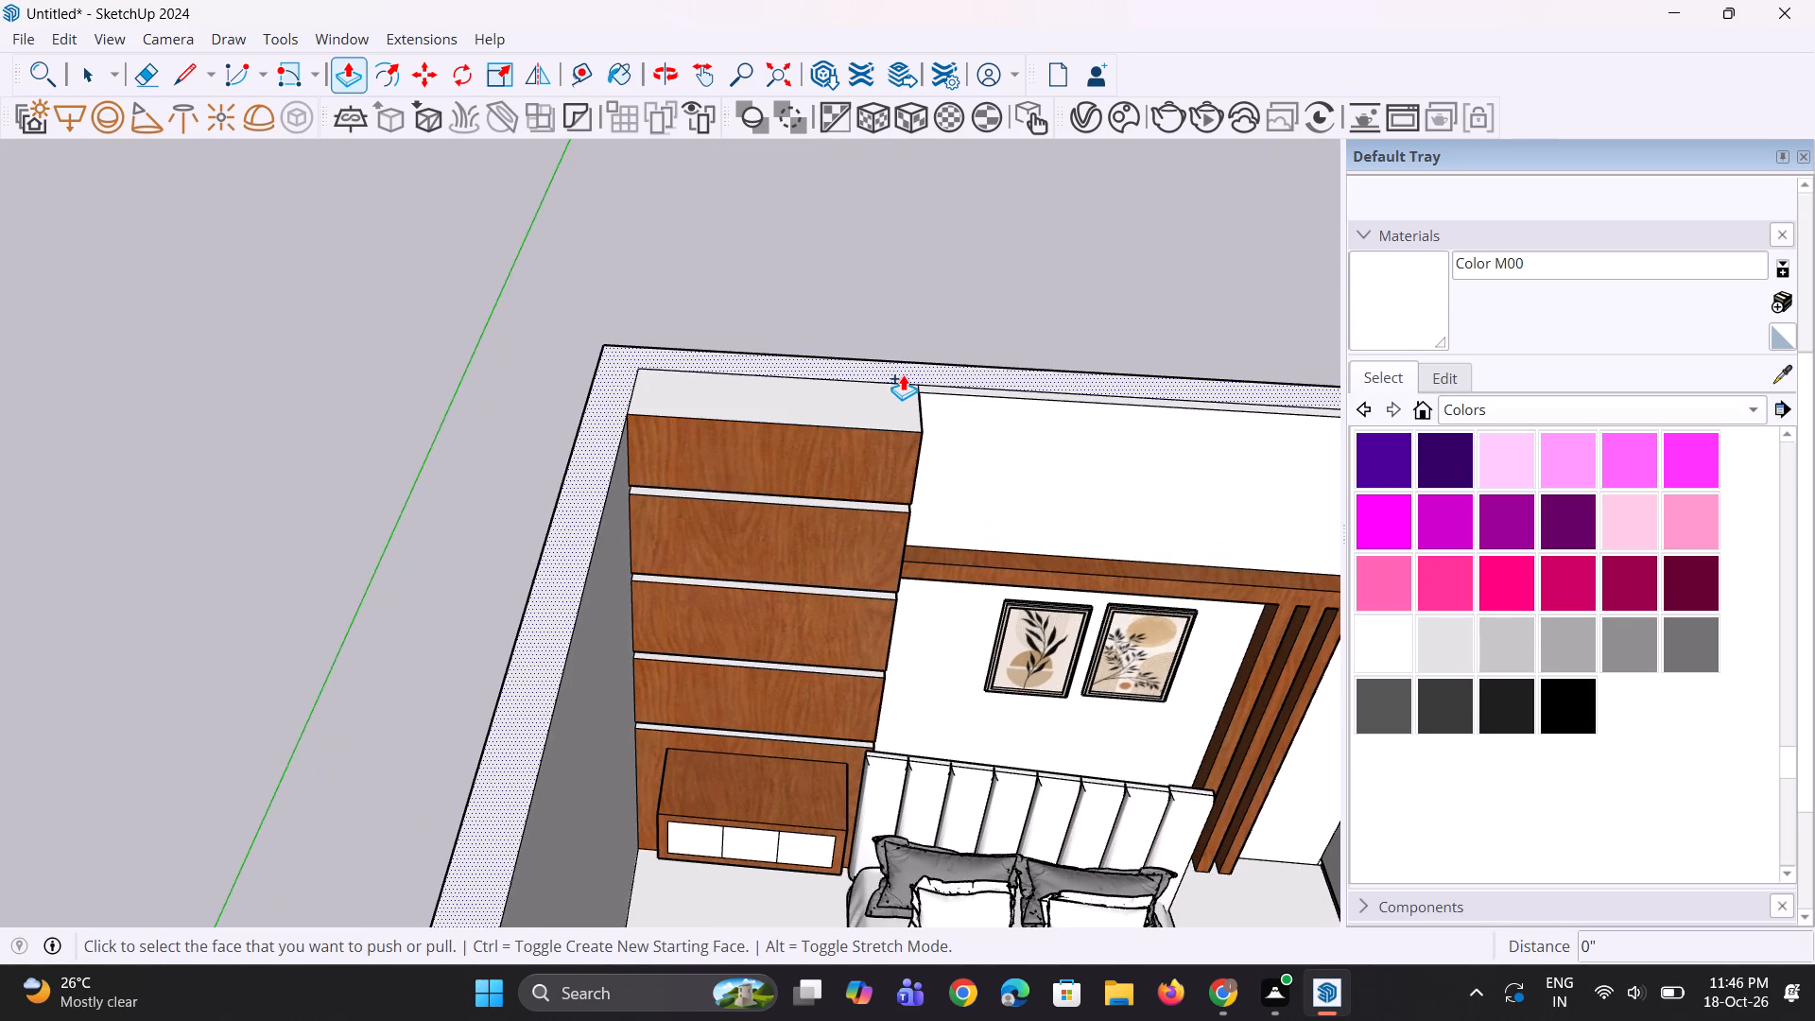
left_click(903, 374)
left_click(907, 322)
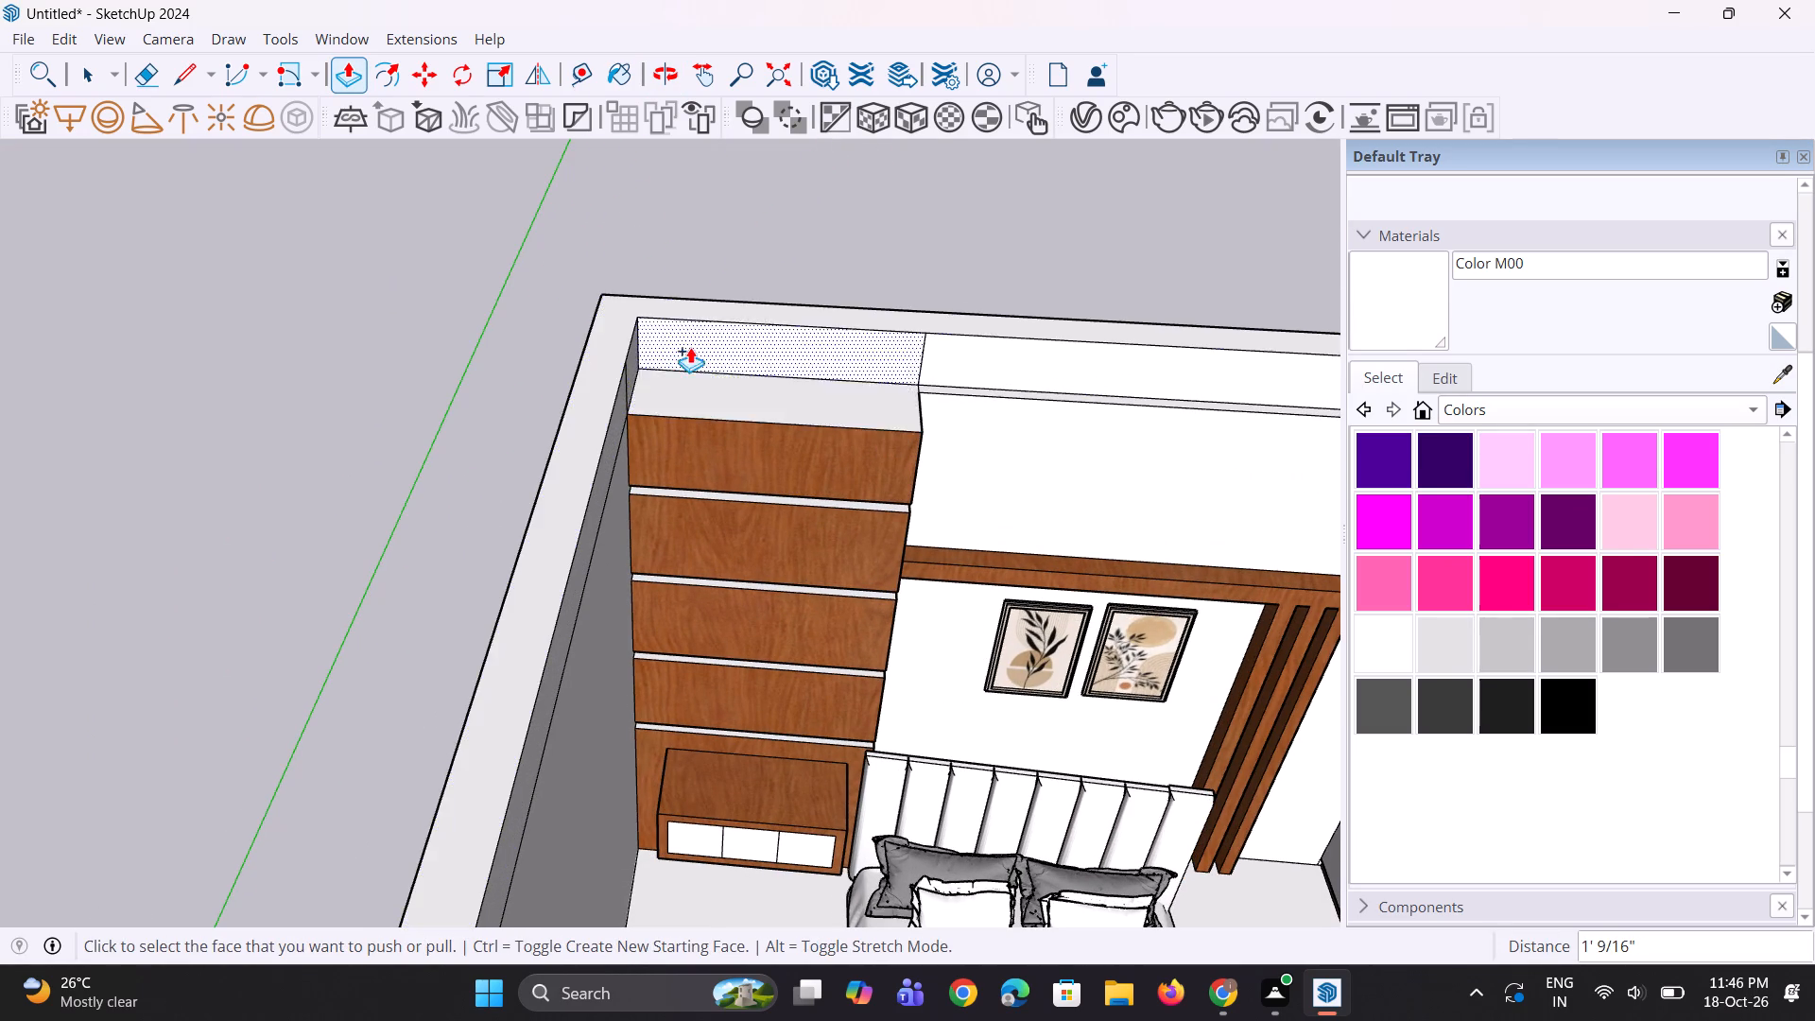
scroll(685, 345, "down", 10)
middle_click_drag(853, 504, 800, 334)
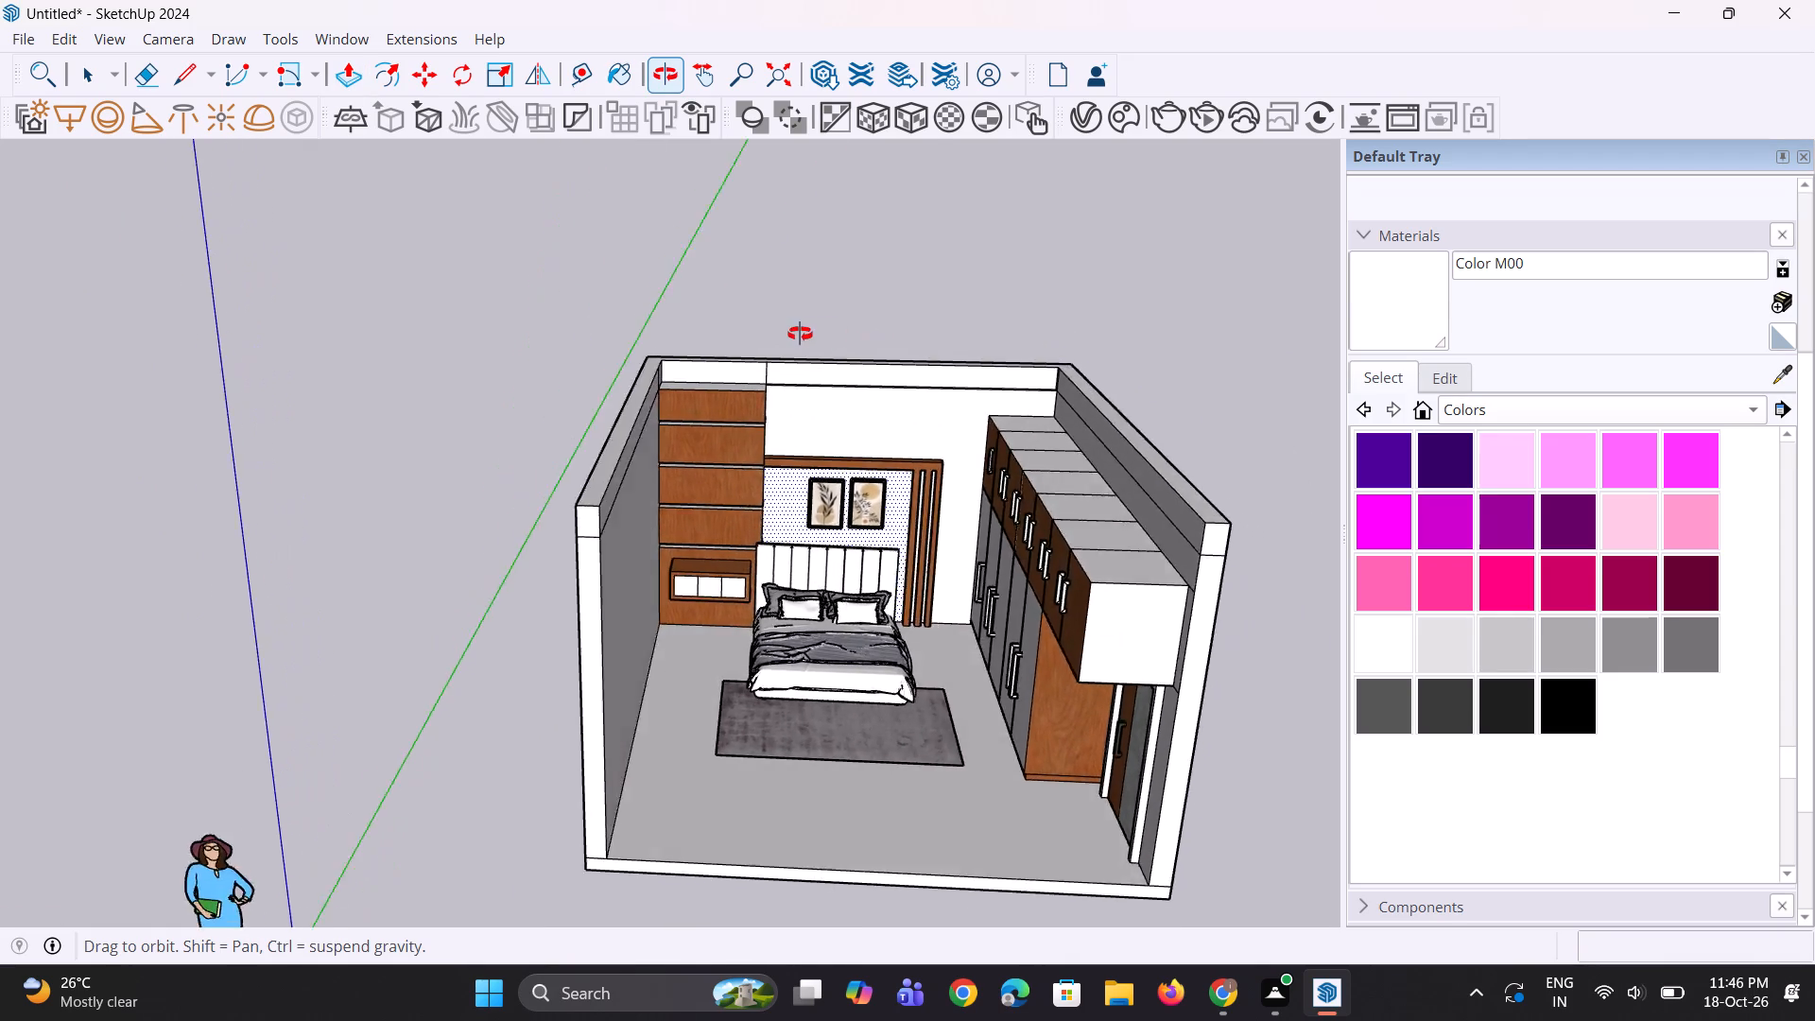
middle_click_drag(800, 334, 793, 334)
middle_click_drag(647, 344, 732, 518)
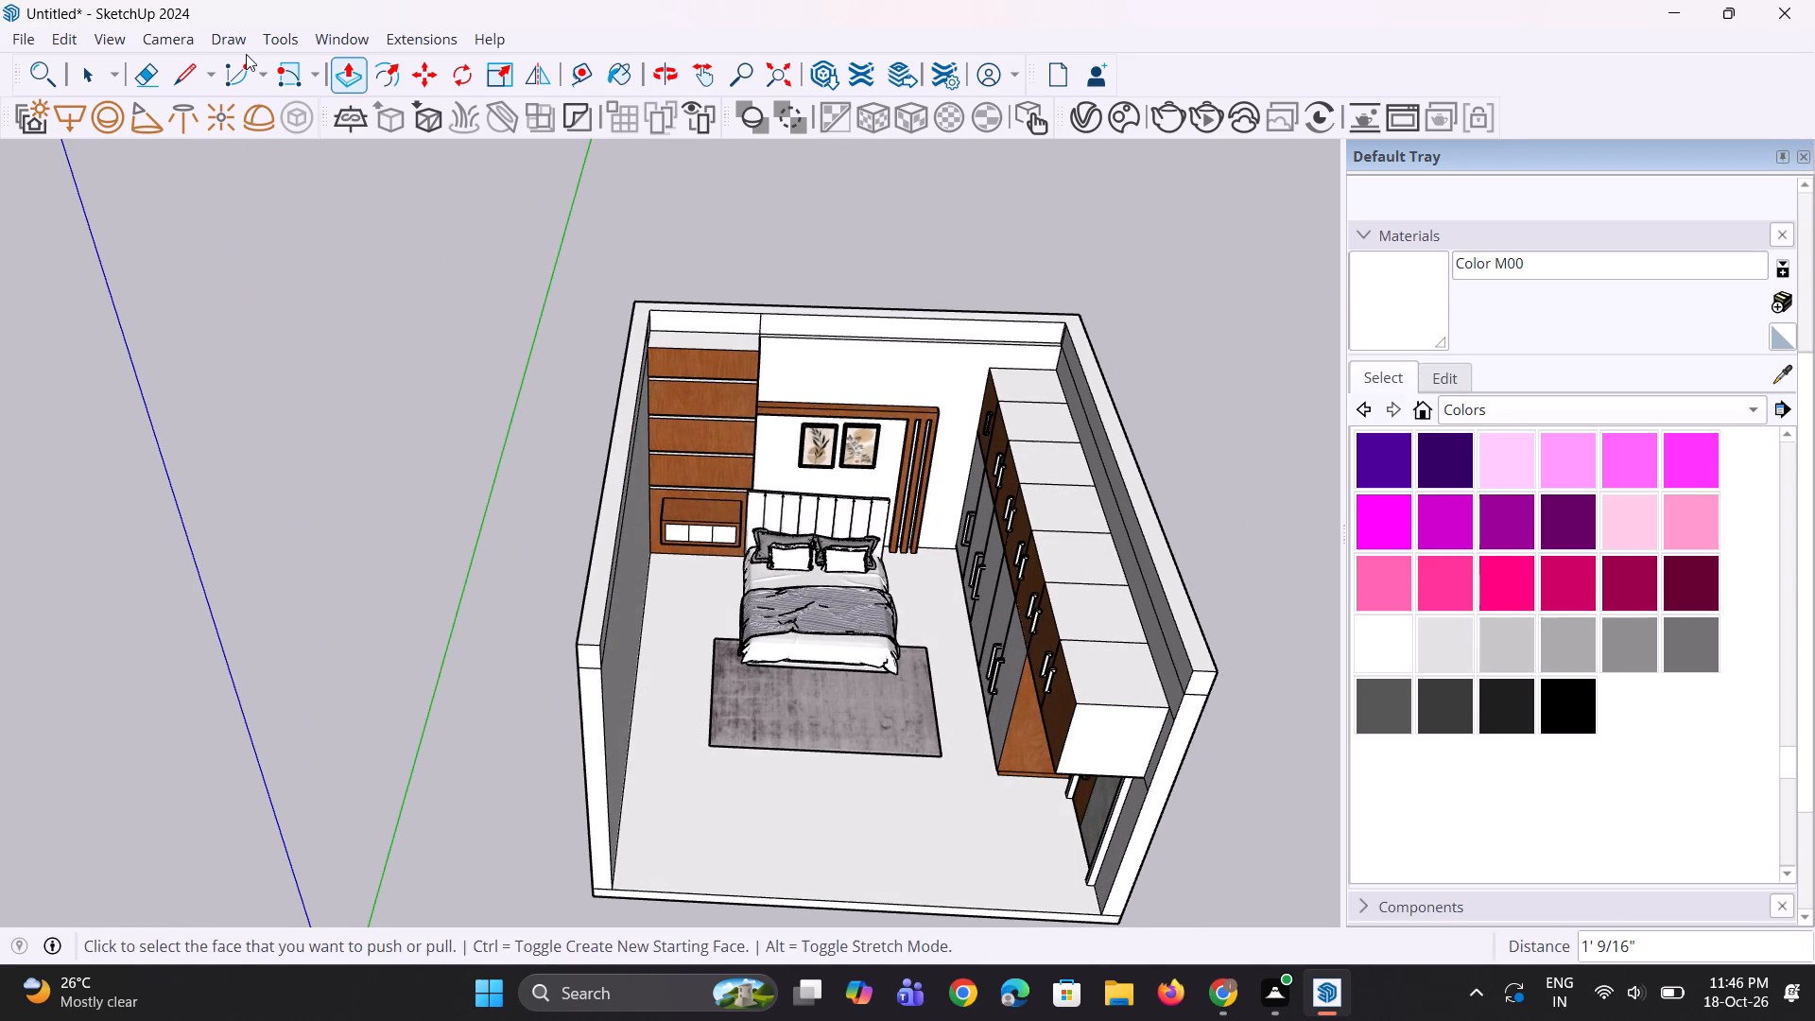
Draw an upright rotated rectangle along the raised back wall's outer top edge, 20' long and 6" wide.
left_click(318, 85)
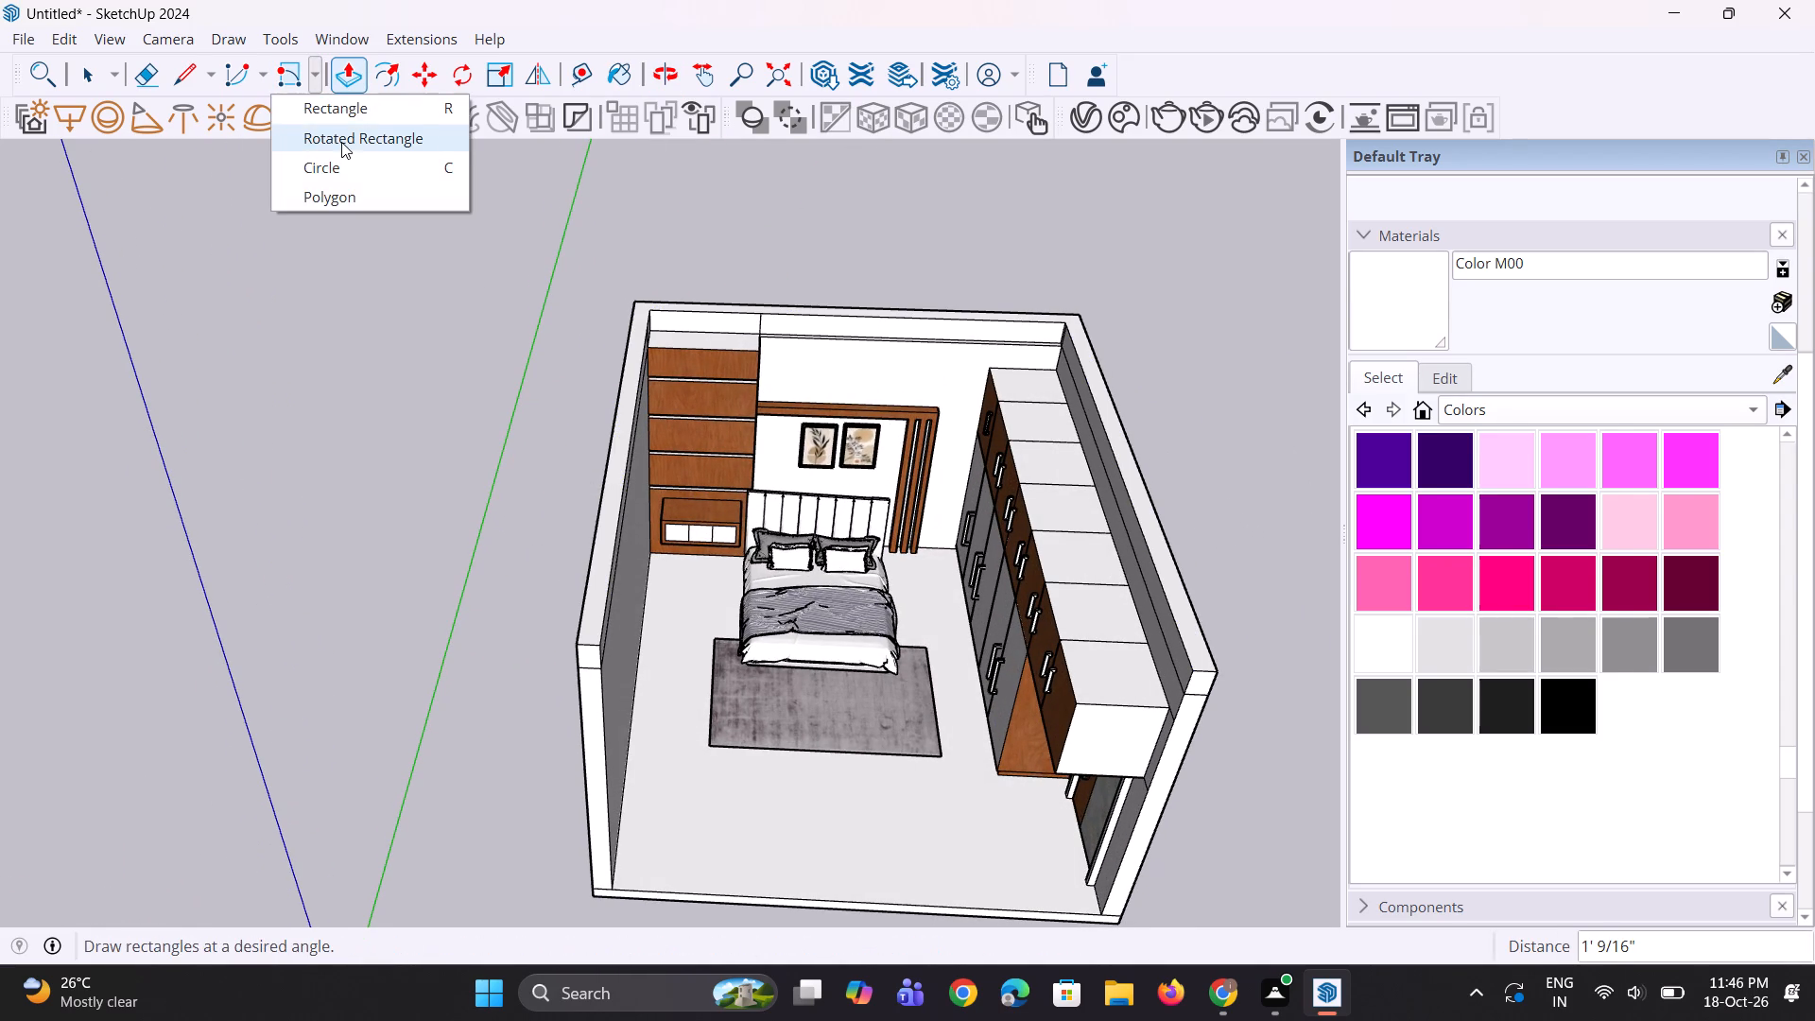
left_click(341, 142)
scroll(562, 231, "up", 2)
left_click(652, 311)
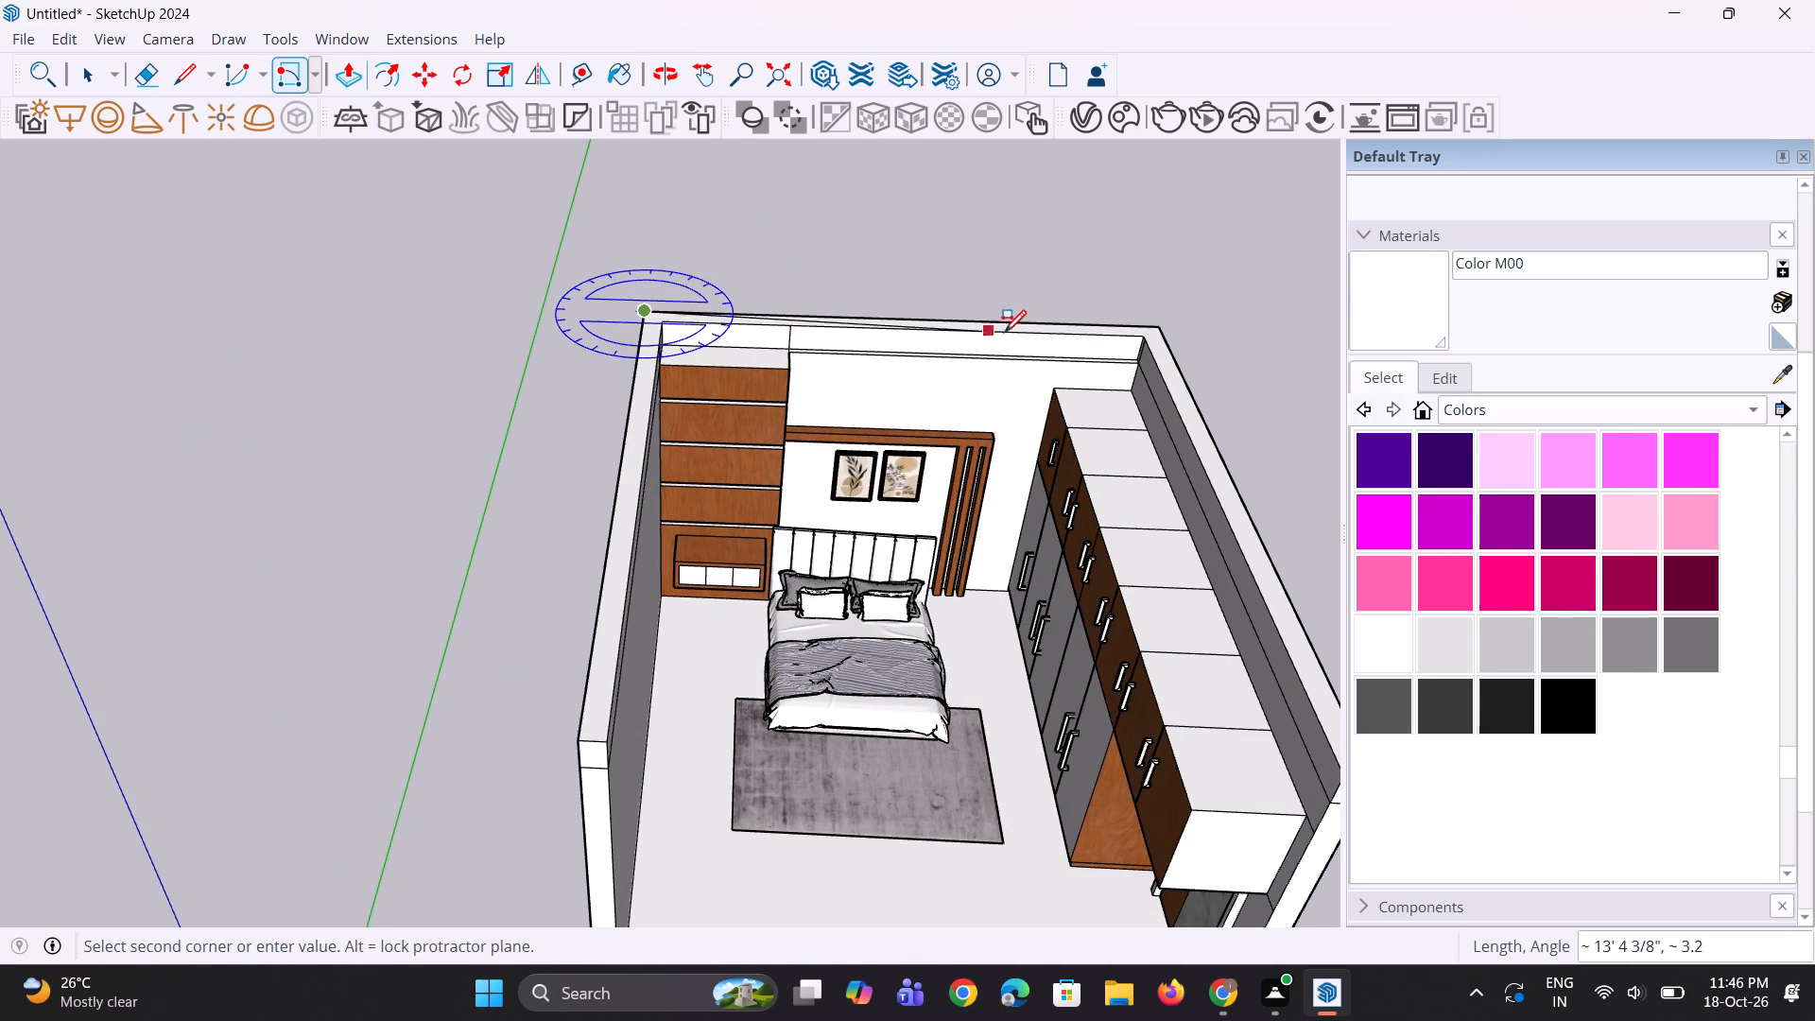
left_click(1159, 326)
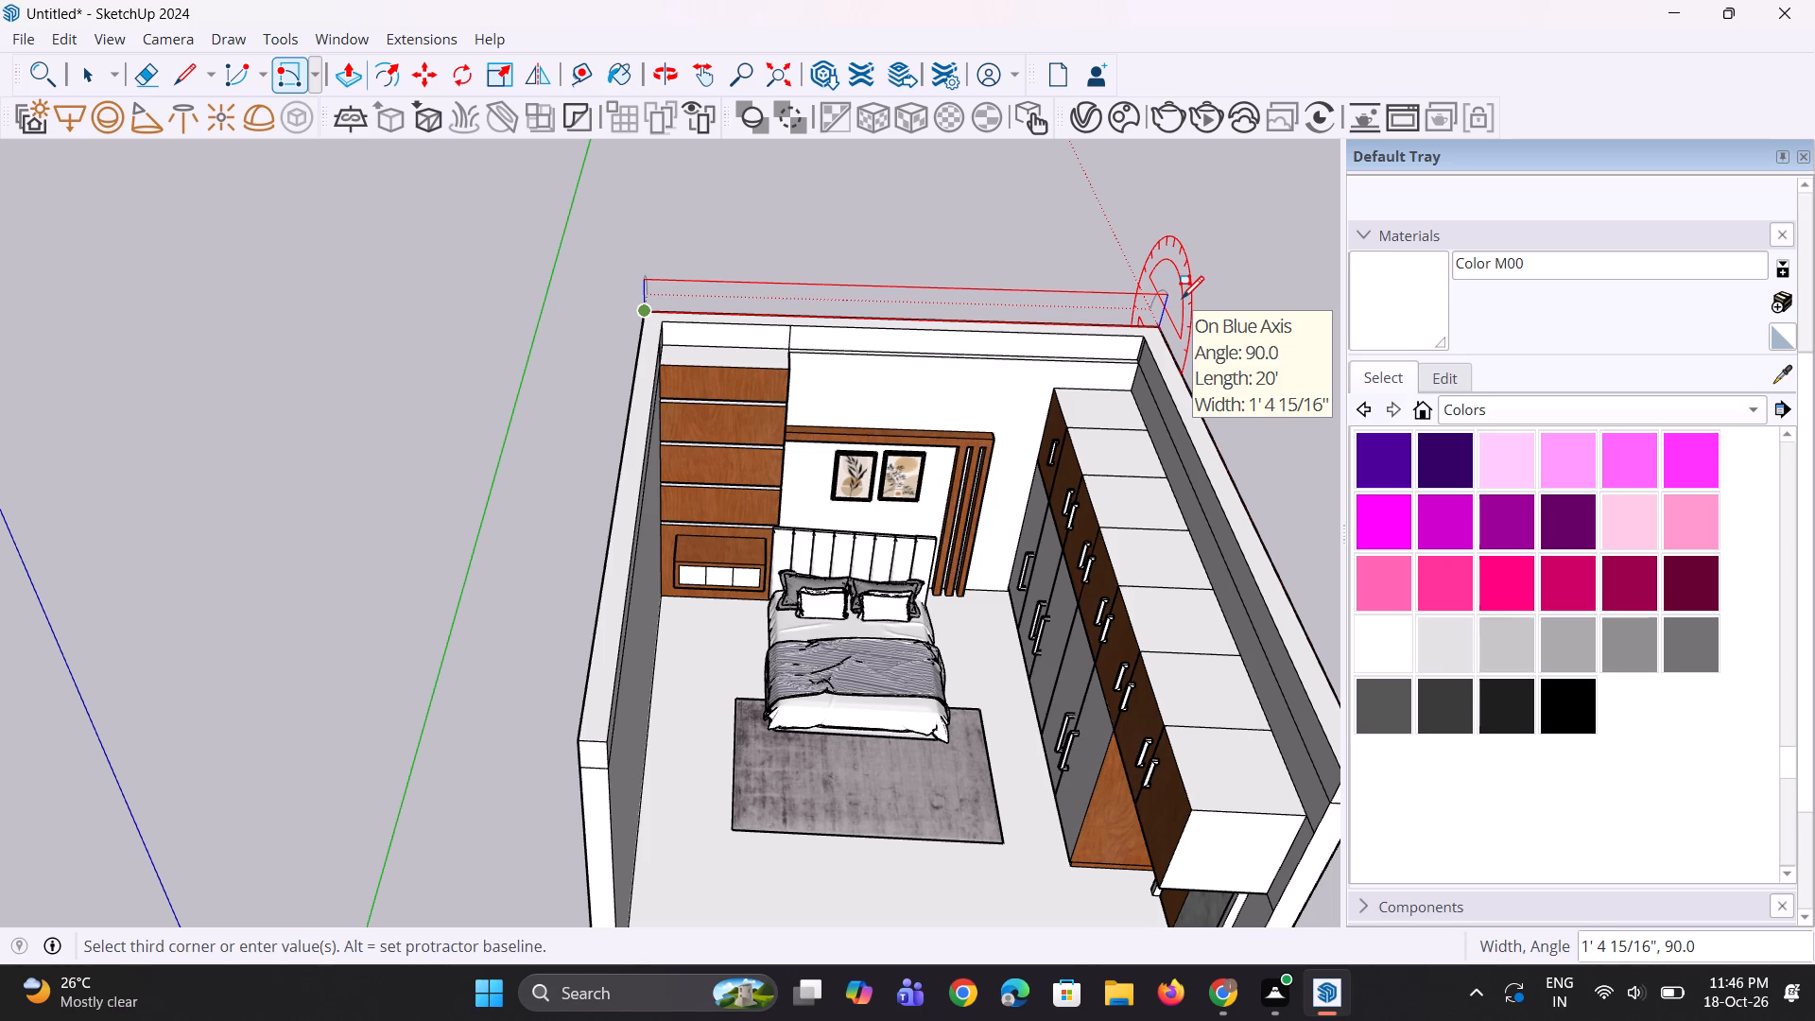
type("6\"")
key("Return")
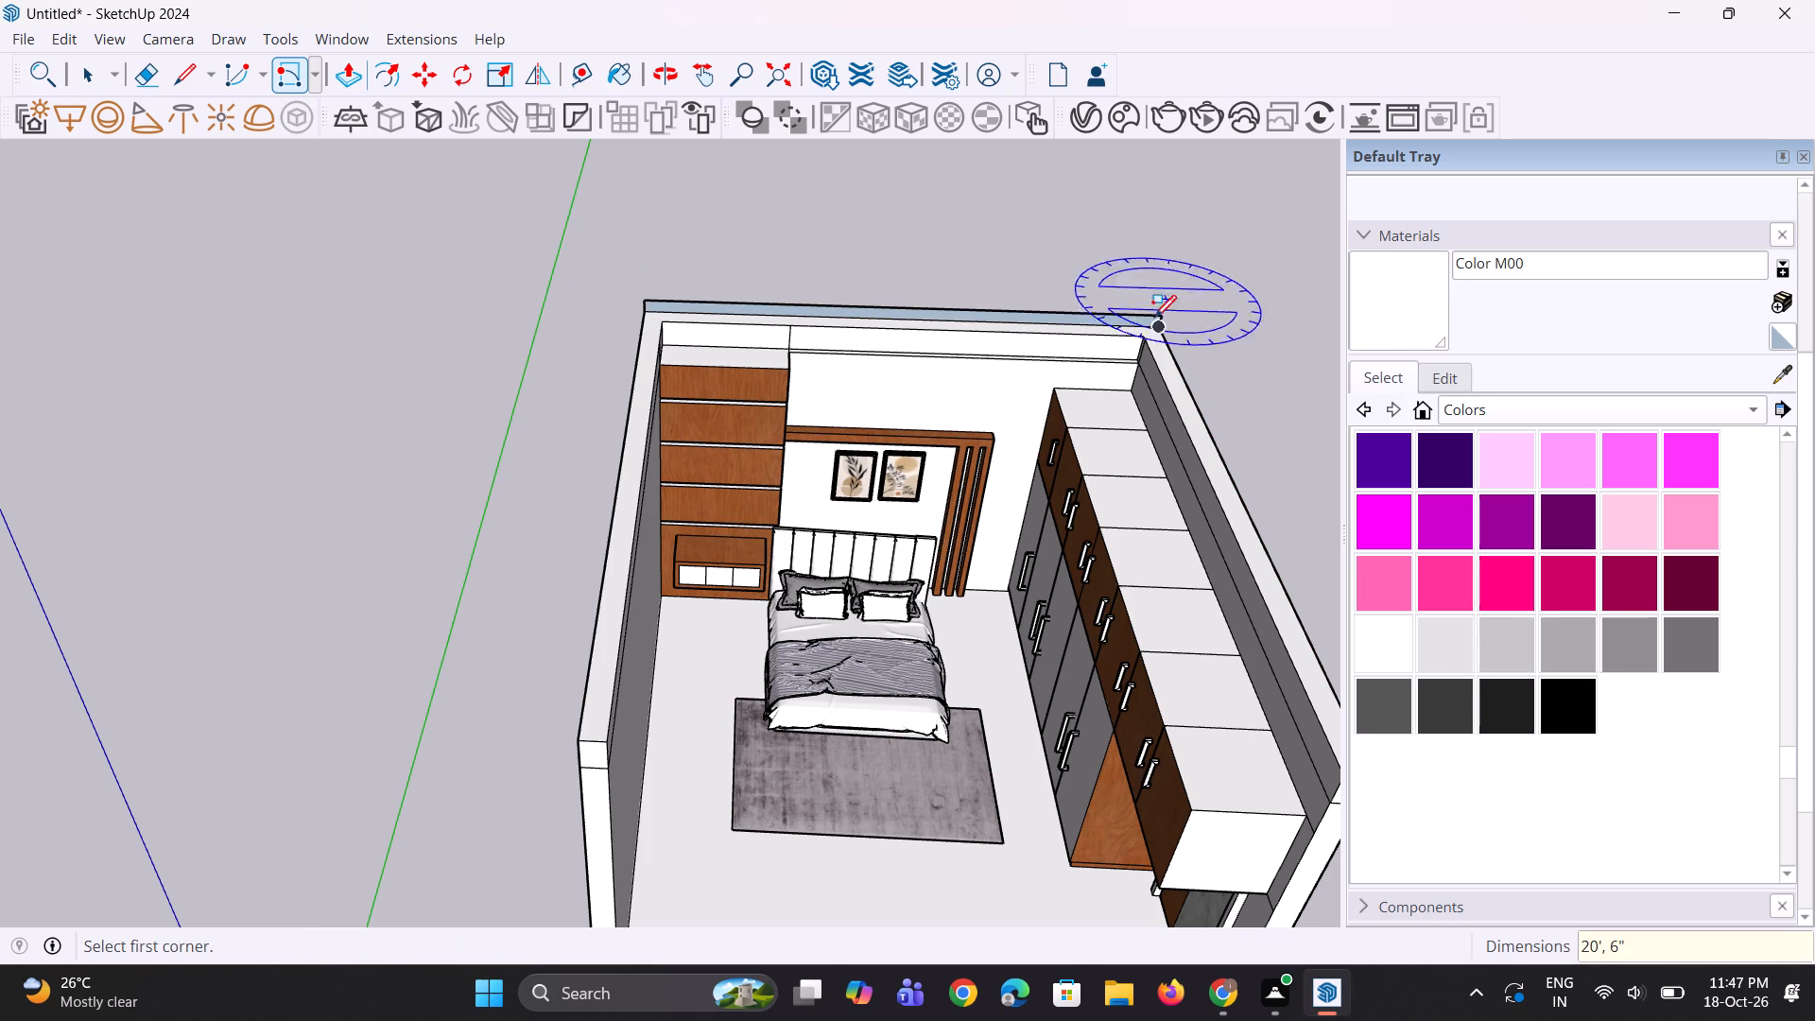
Push/Pull the 6" strip from the back wall to the front ends of the side walls as a ceiling slab.
key("p")
left_click(1061, 317)
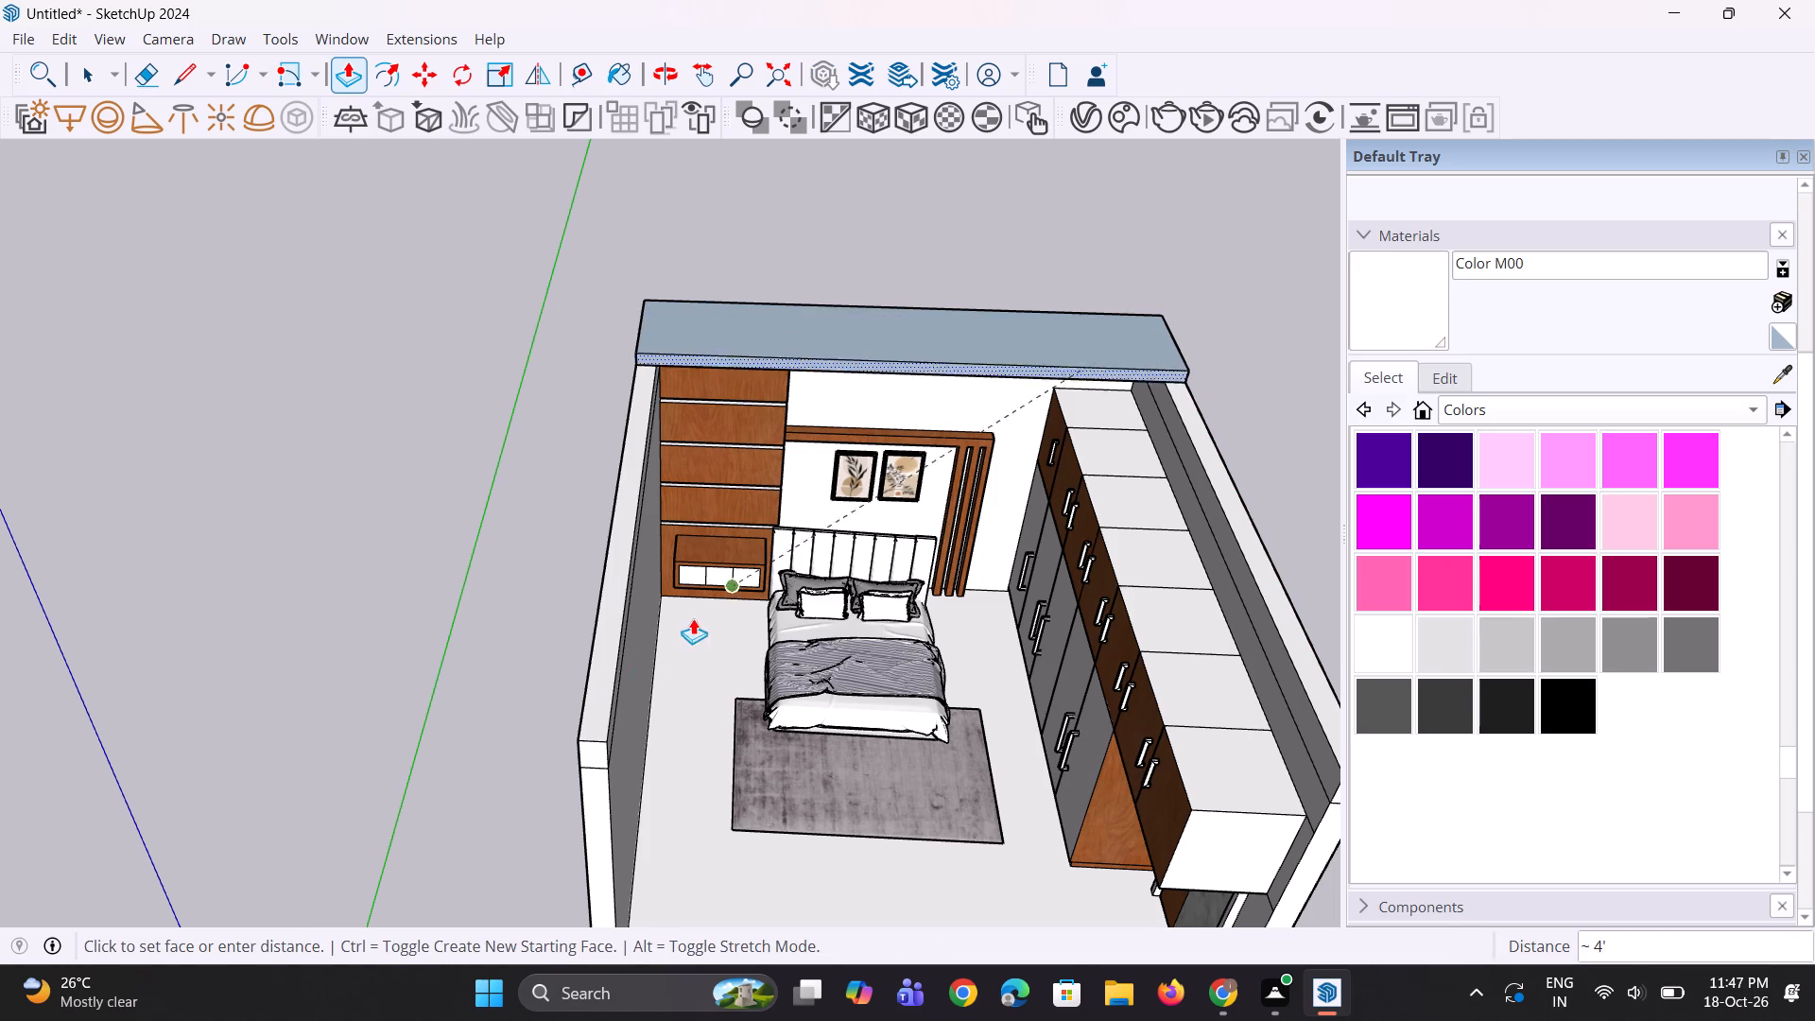
middle_click_drag(624, 666, 714, 449)
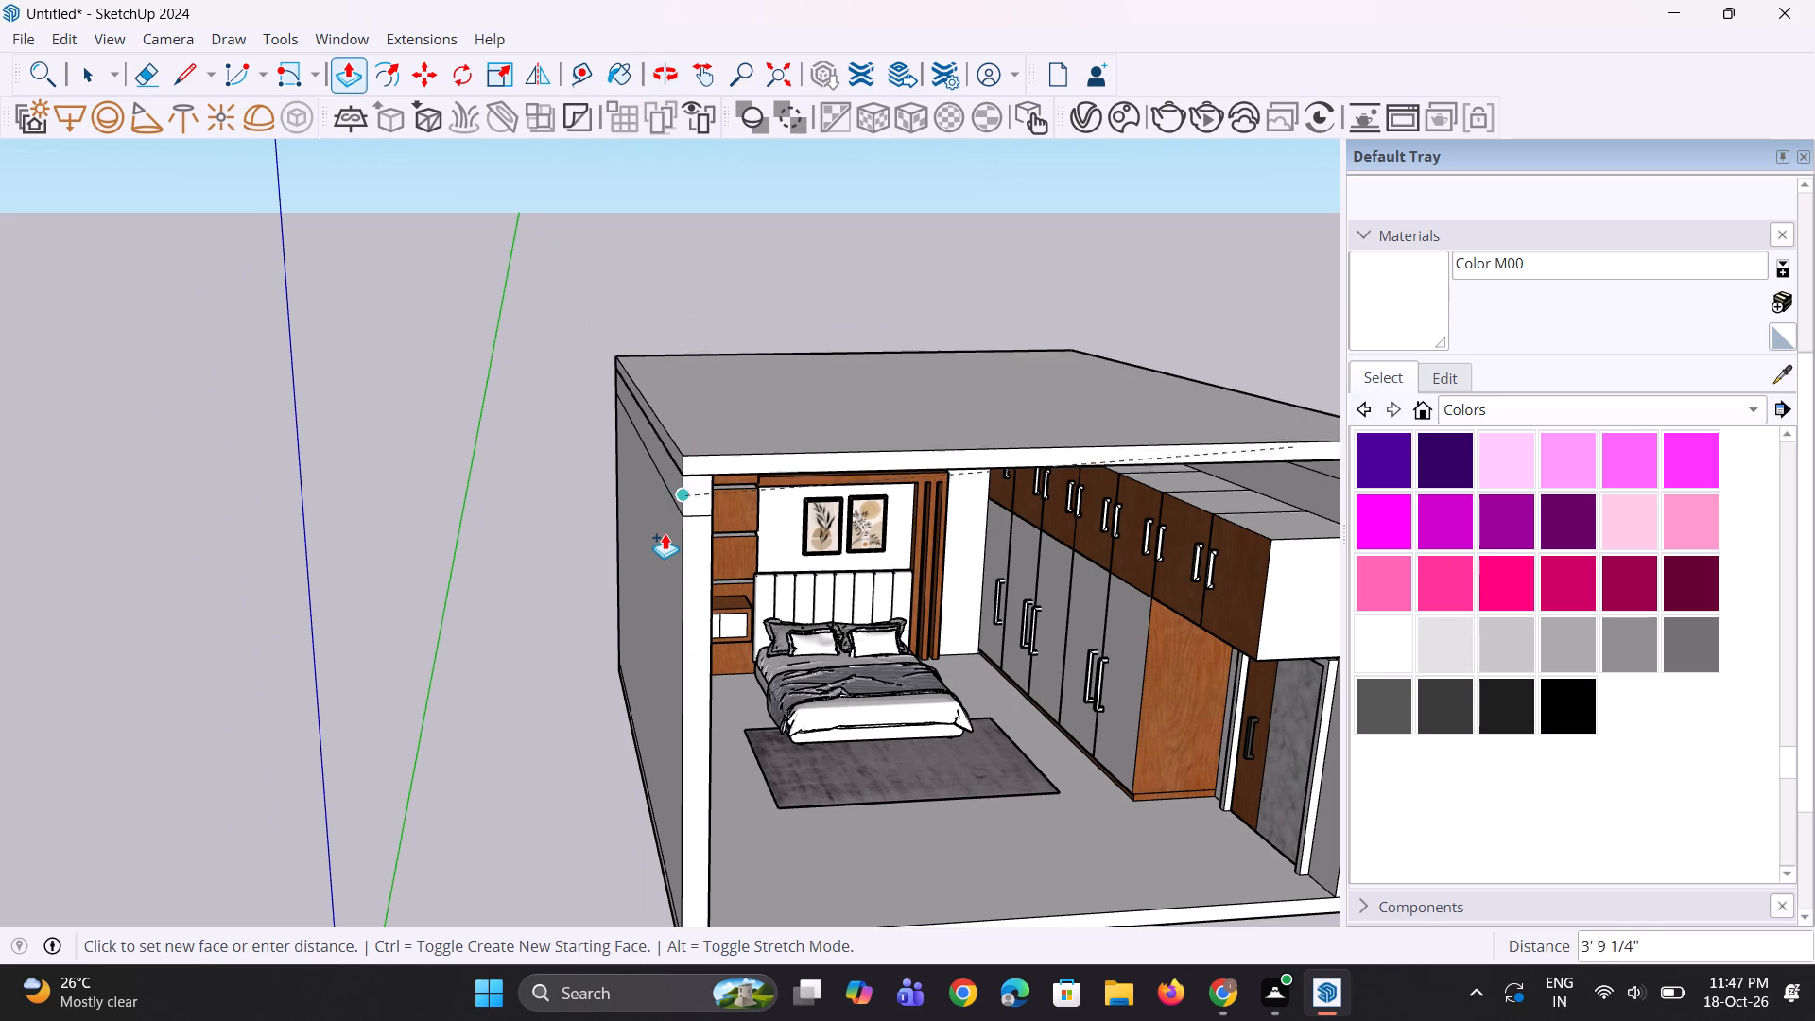
left_click(685, 558)
middle_click_drag(1115, 623, 1003, 471)
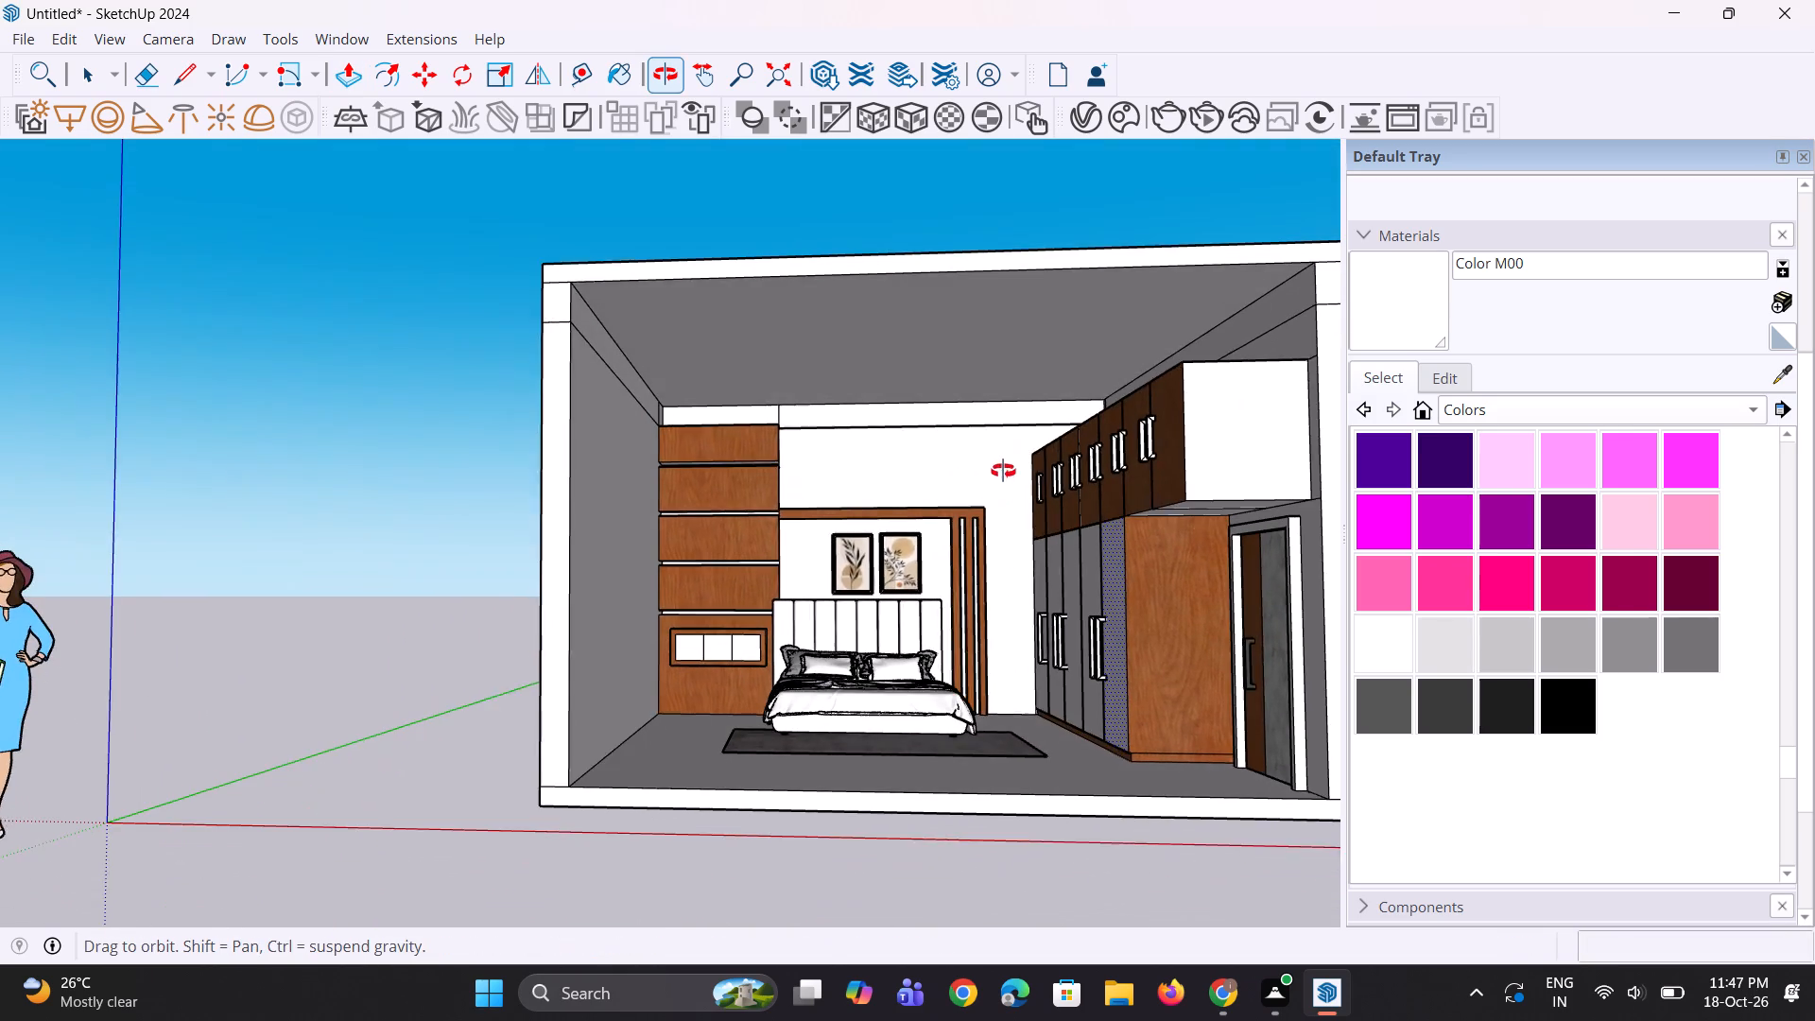
middle_click_drag(1003, 471, 1002, 469)
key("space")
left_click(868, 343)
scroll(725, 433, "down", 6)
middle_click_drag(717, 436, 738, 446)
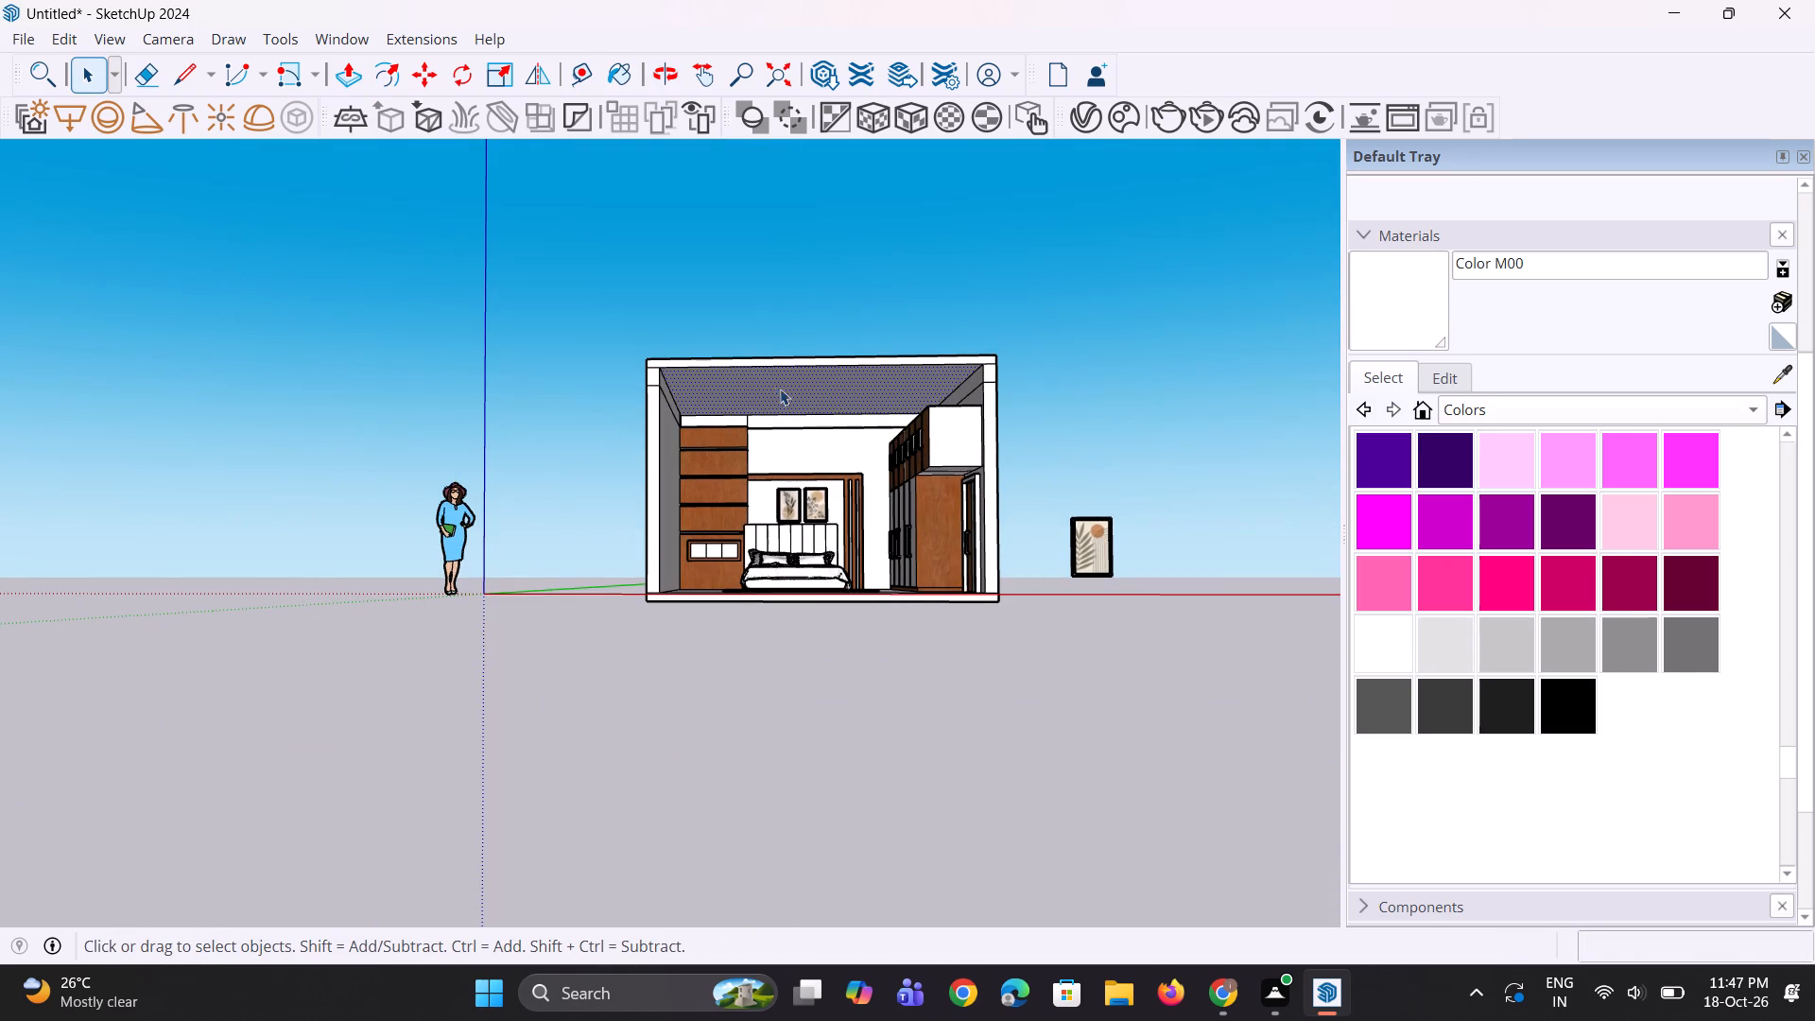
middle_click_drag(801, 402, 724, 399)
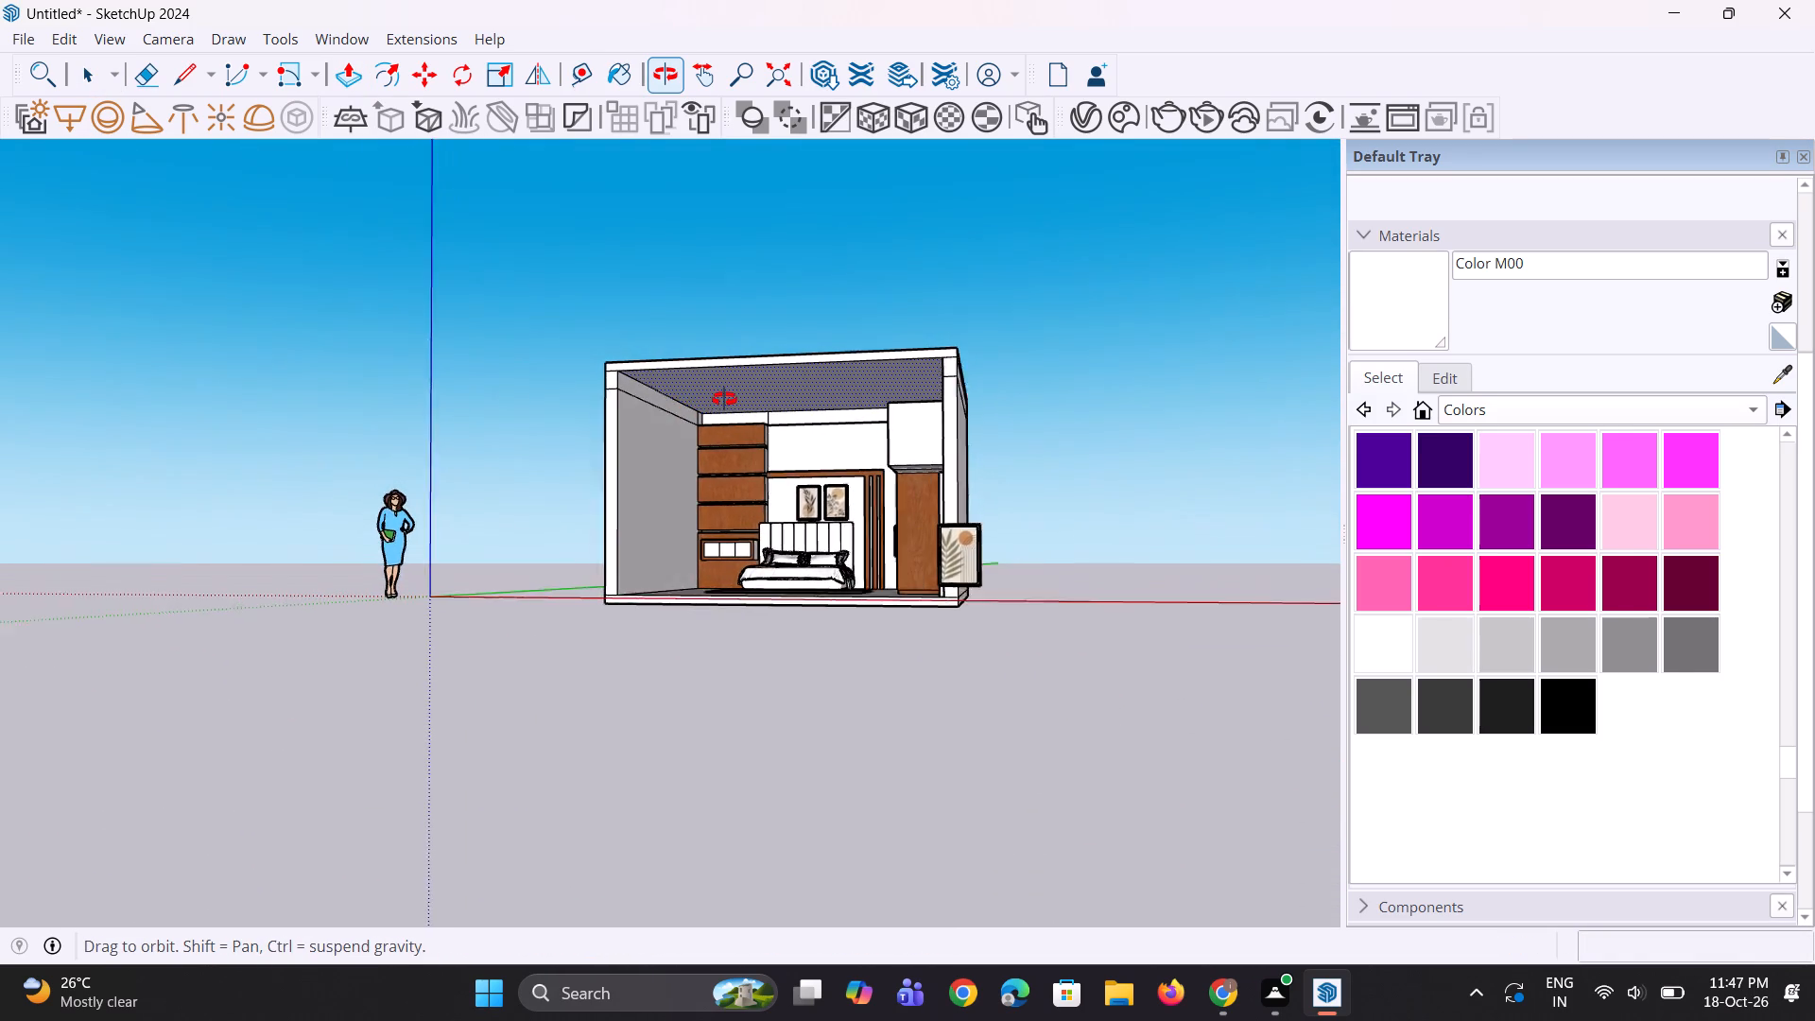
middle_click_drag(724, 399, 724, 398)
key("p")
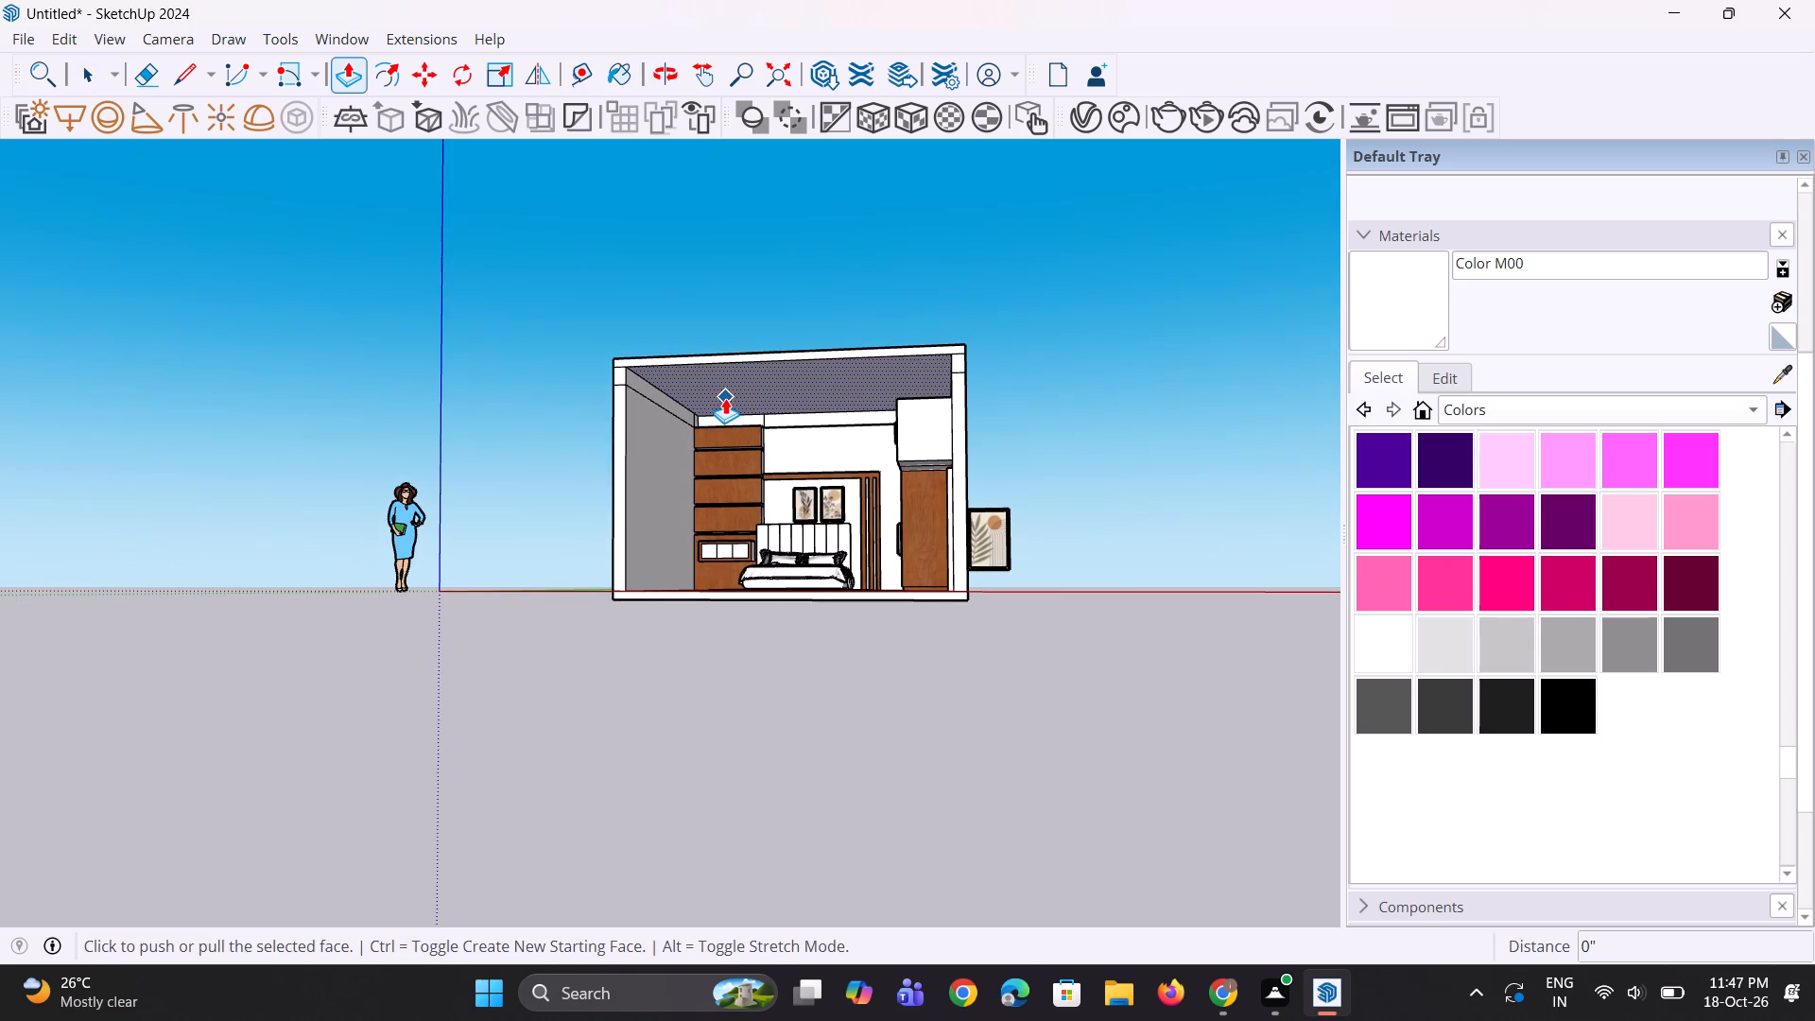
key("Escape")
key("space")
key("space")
Draw a long rectangle on the ceiling's underside near the left wall, about 2' 5" by 14' 7".
middle_click_drag(723, 424, 730, 425)
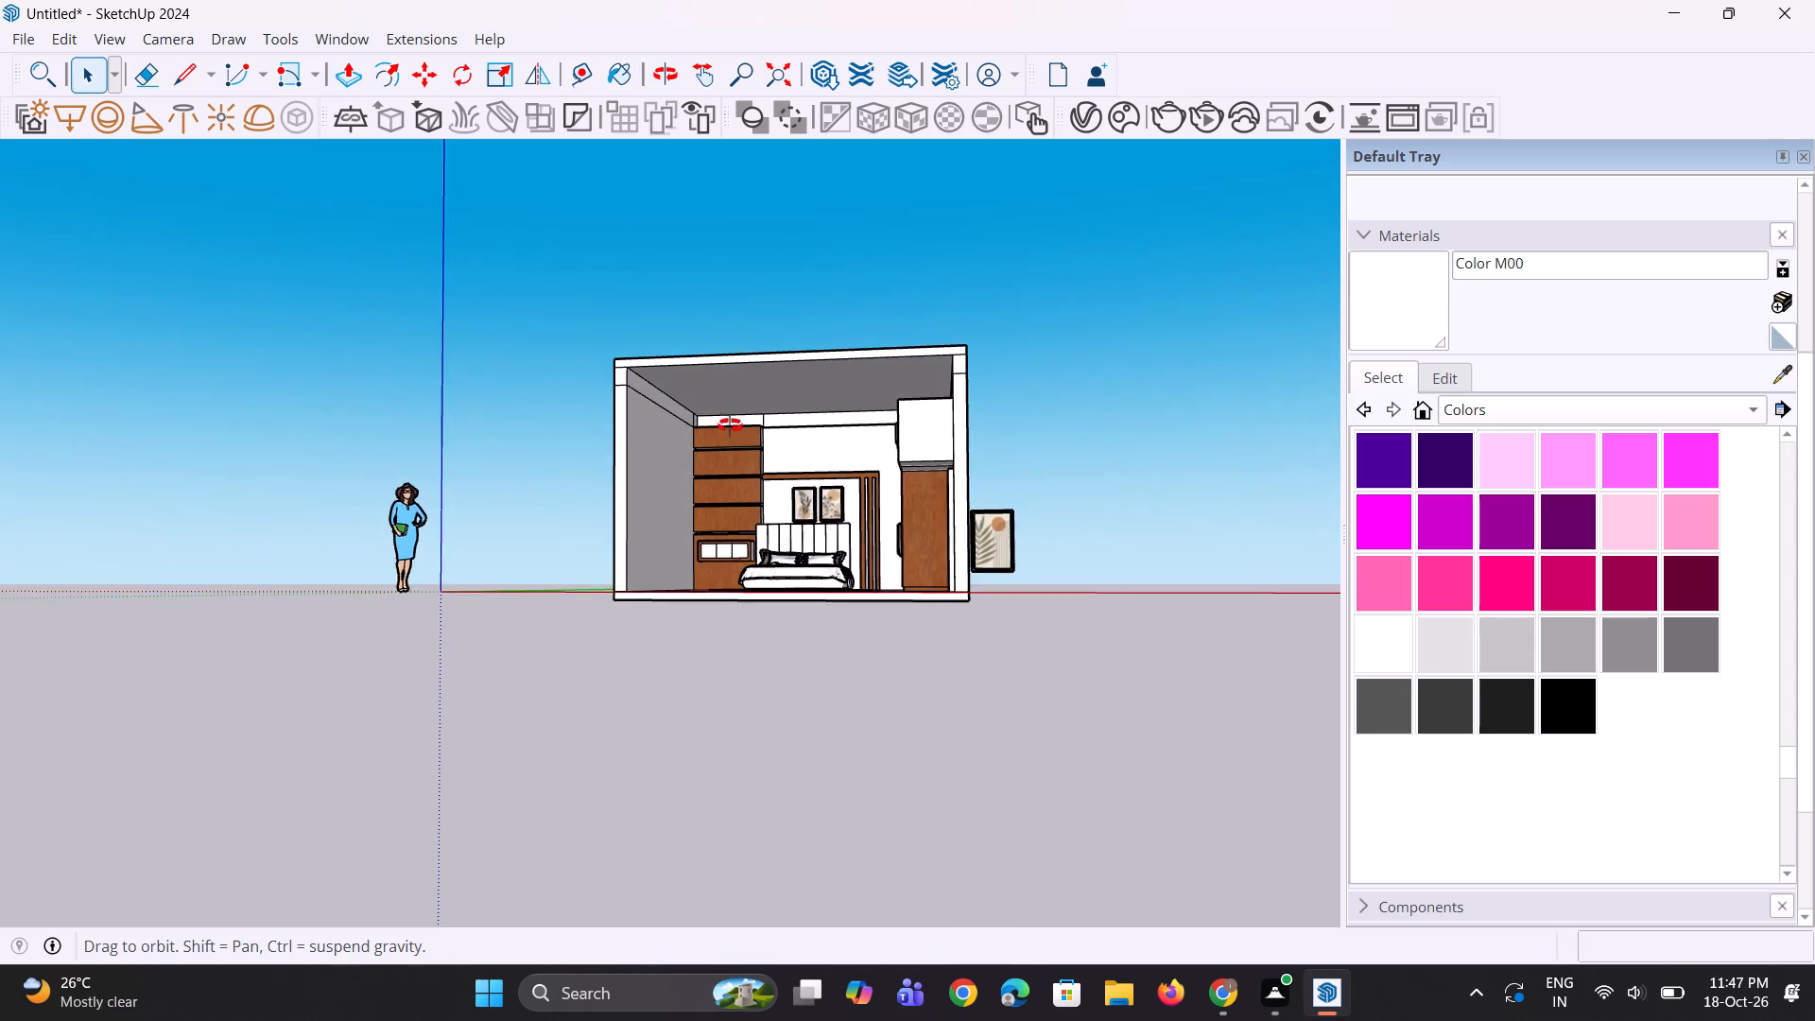
middle_click_drag(730, 425, 780, 393)
scroll(780, 403, "up", 3)
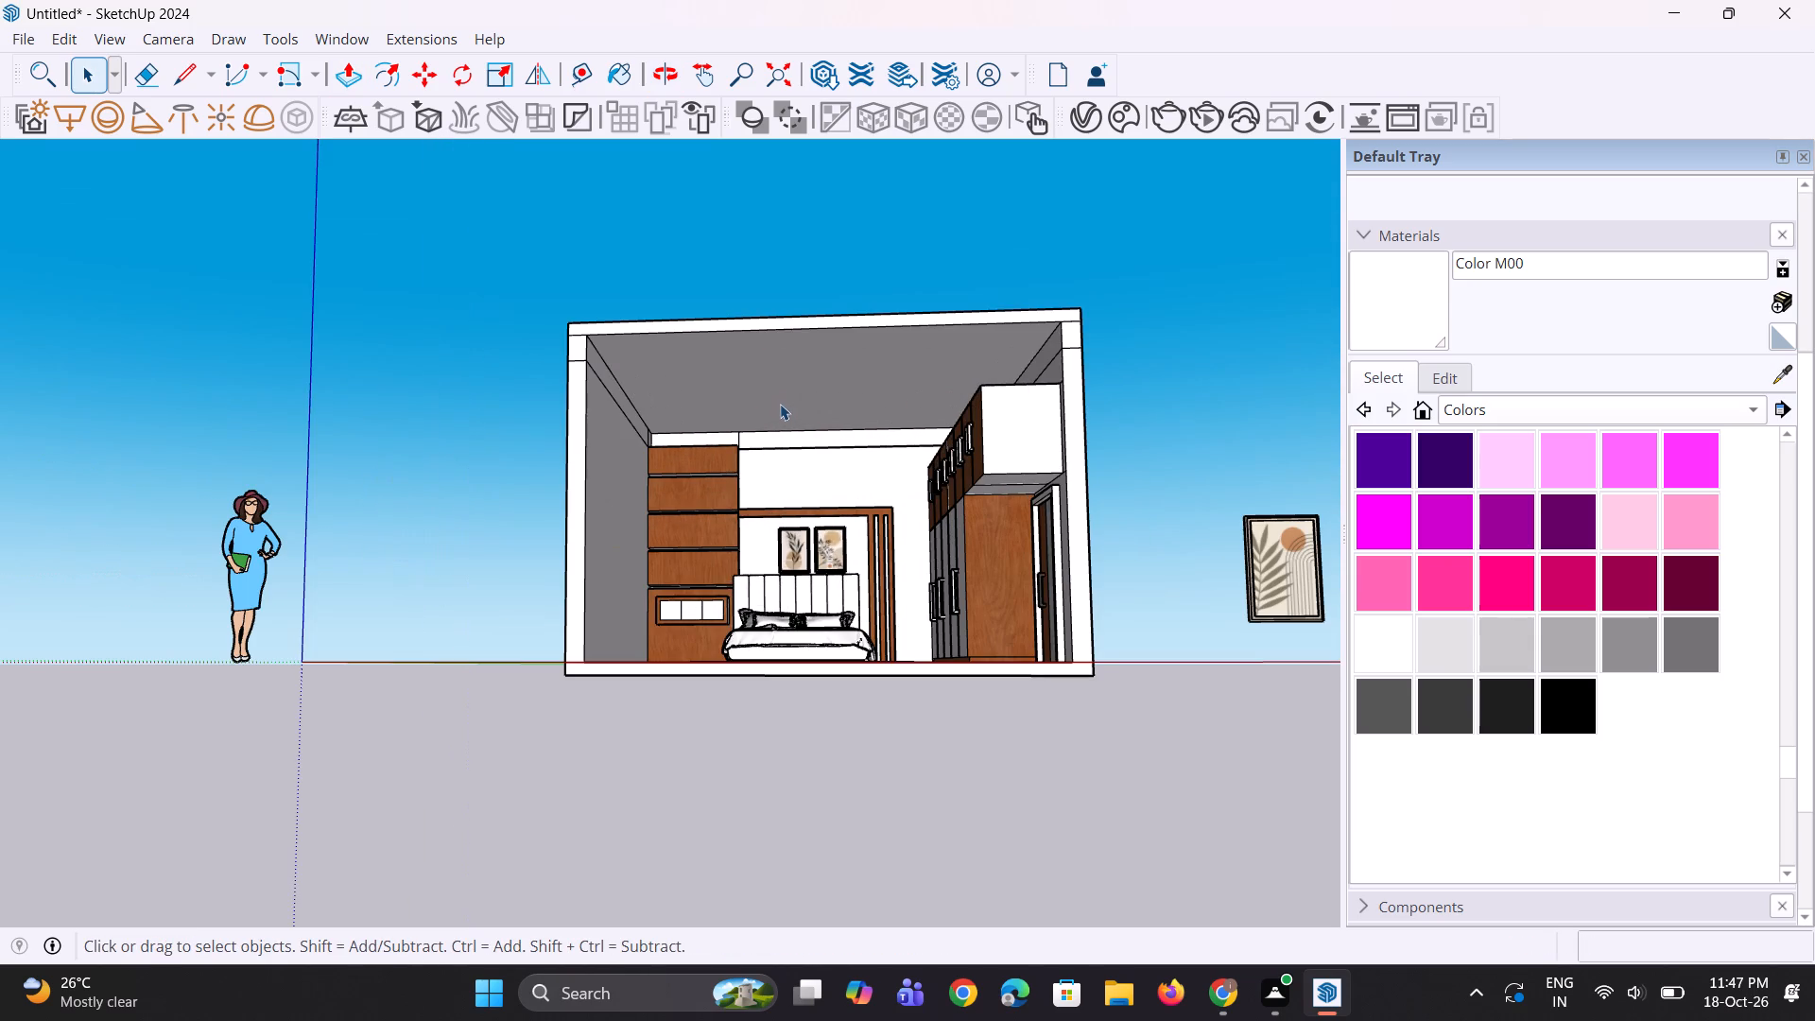
middle_click_drag(764, 412, 750, 401)
key("r")
middle_click_drag(731, 426, 736, 372)
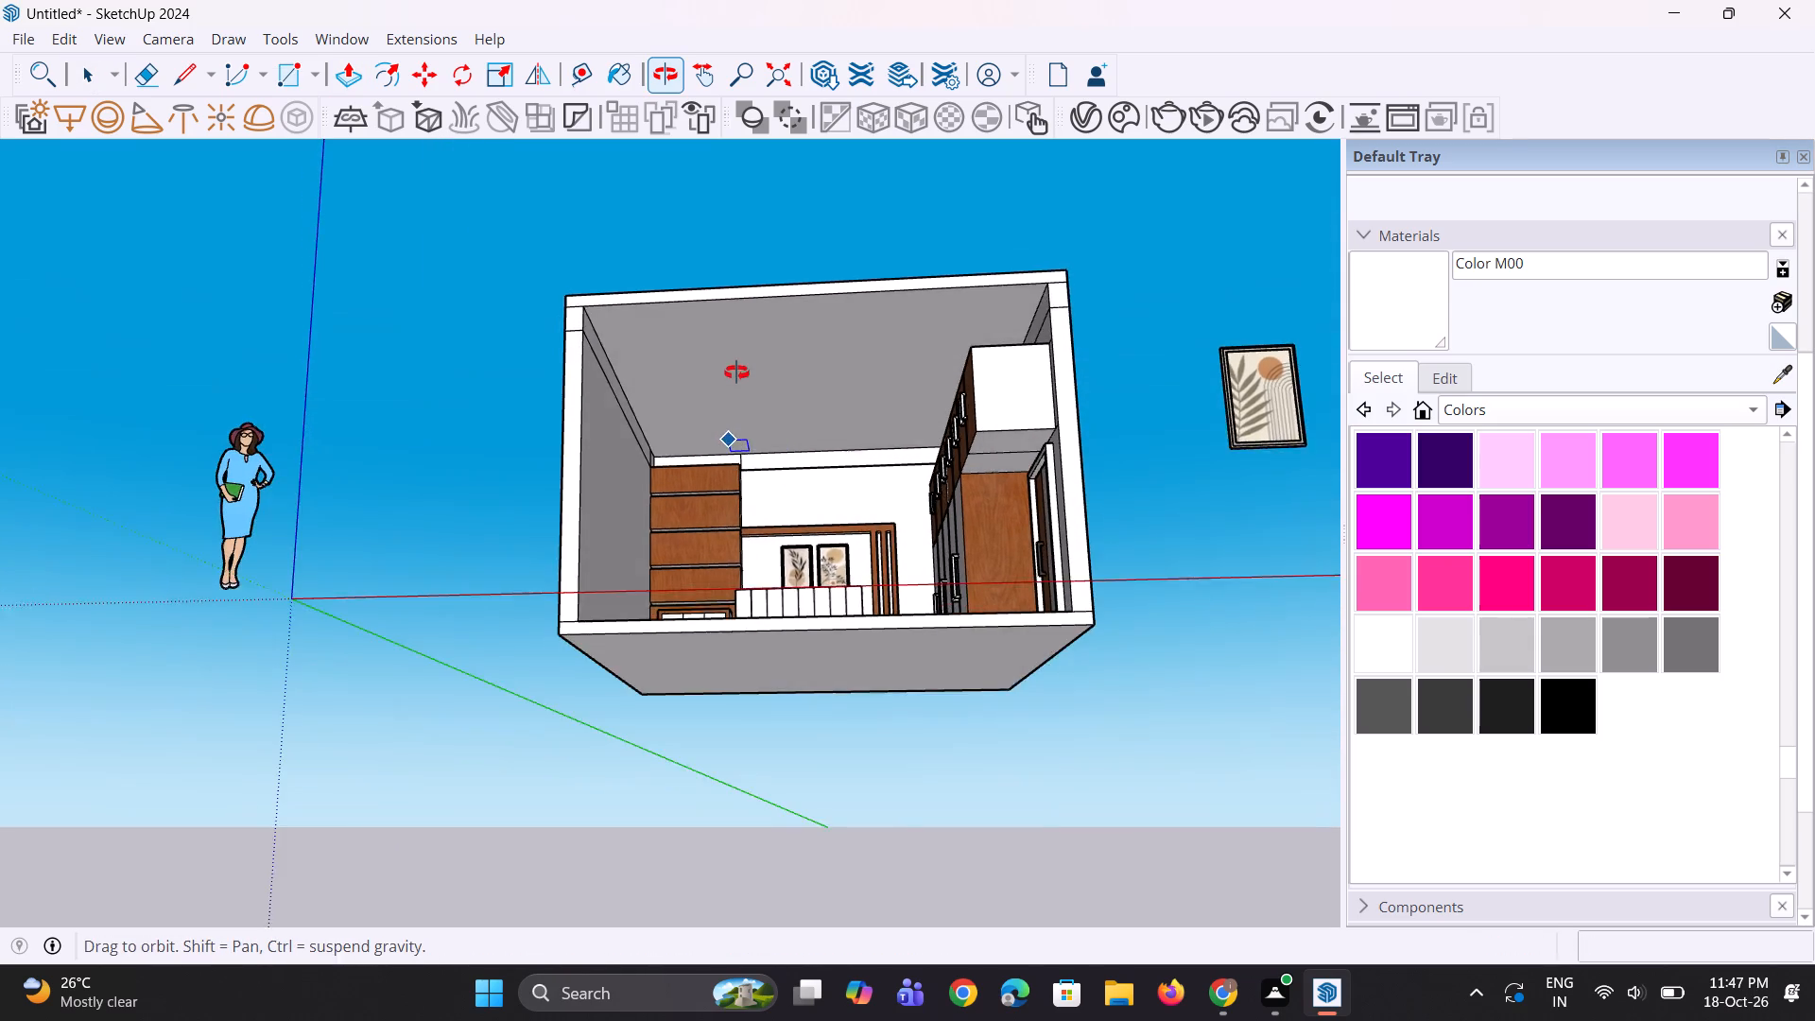
middle_click_drag(736, 372, 736, 370)
scroll(730, 430, "up", 5)
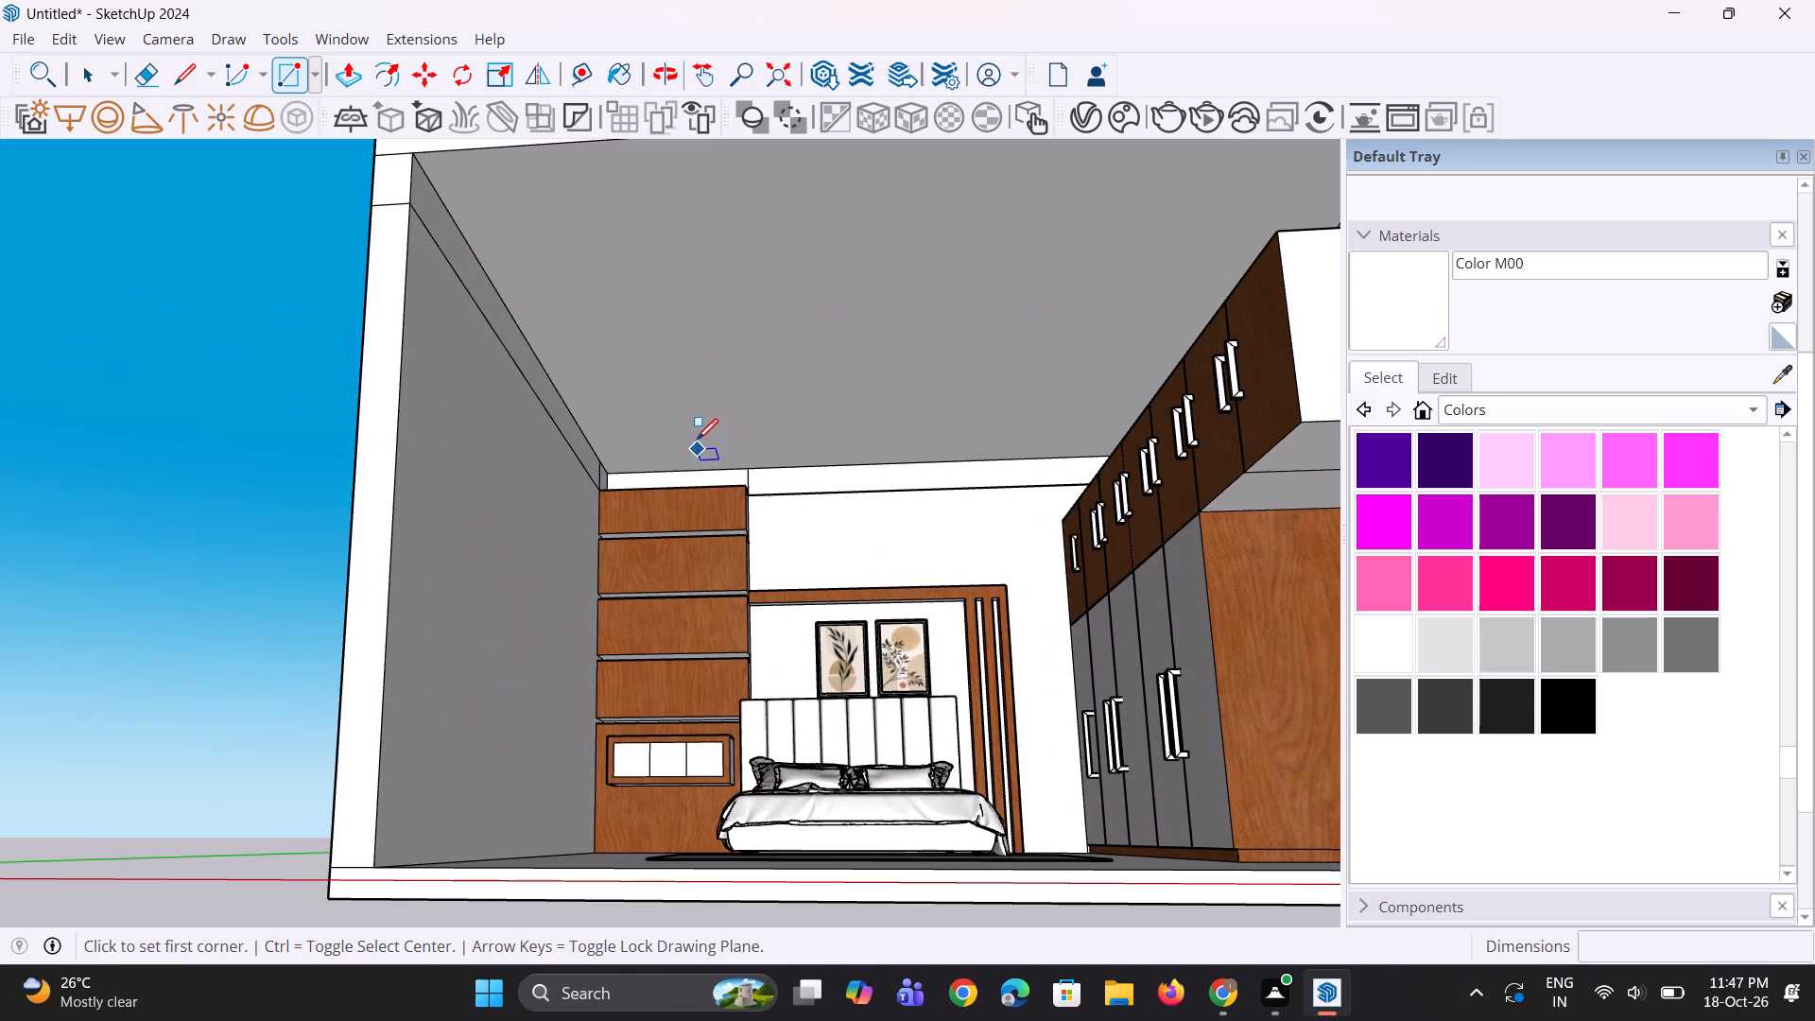
left_click(697, 427)
scroll(810, 345, "down", 2)
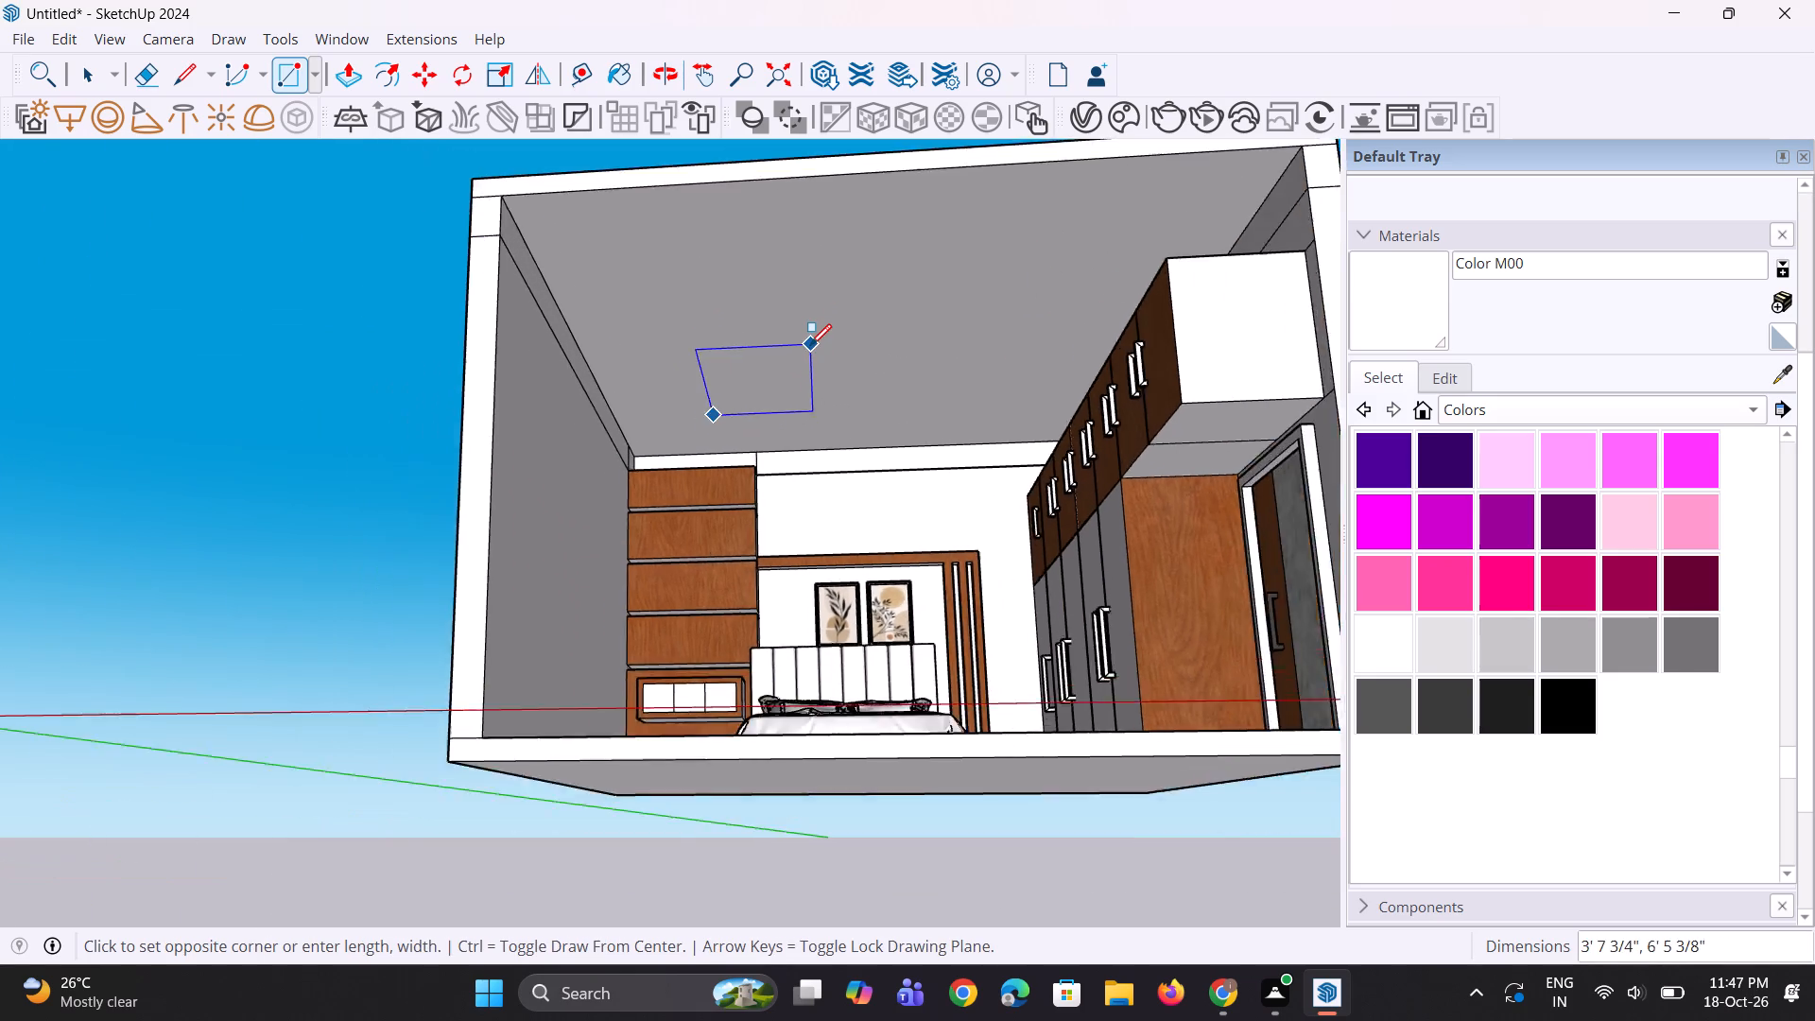
scroll(810, 345, "down", 4)
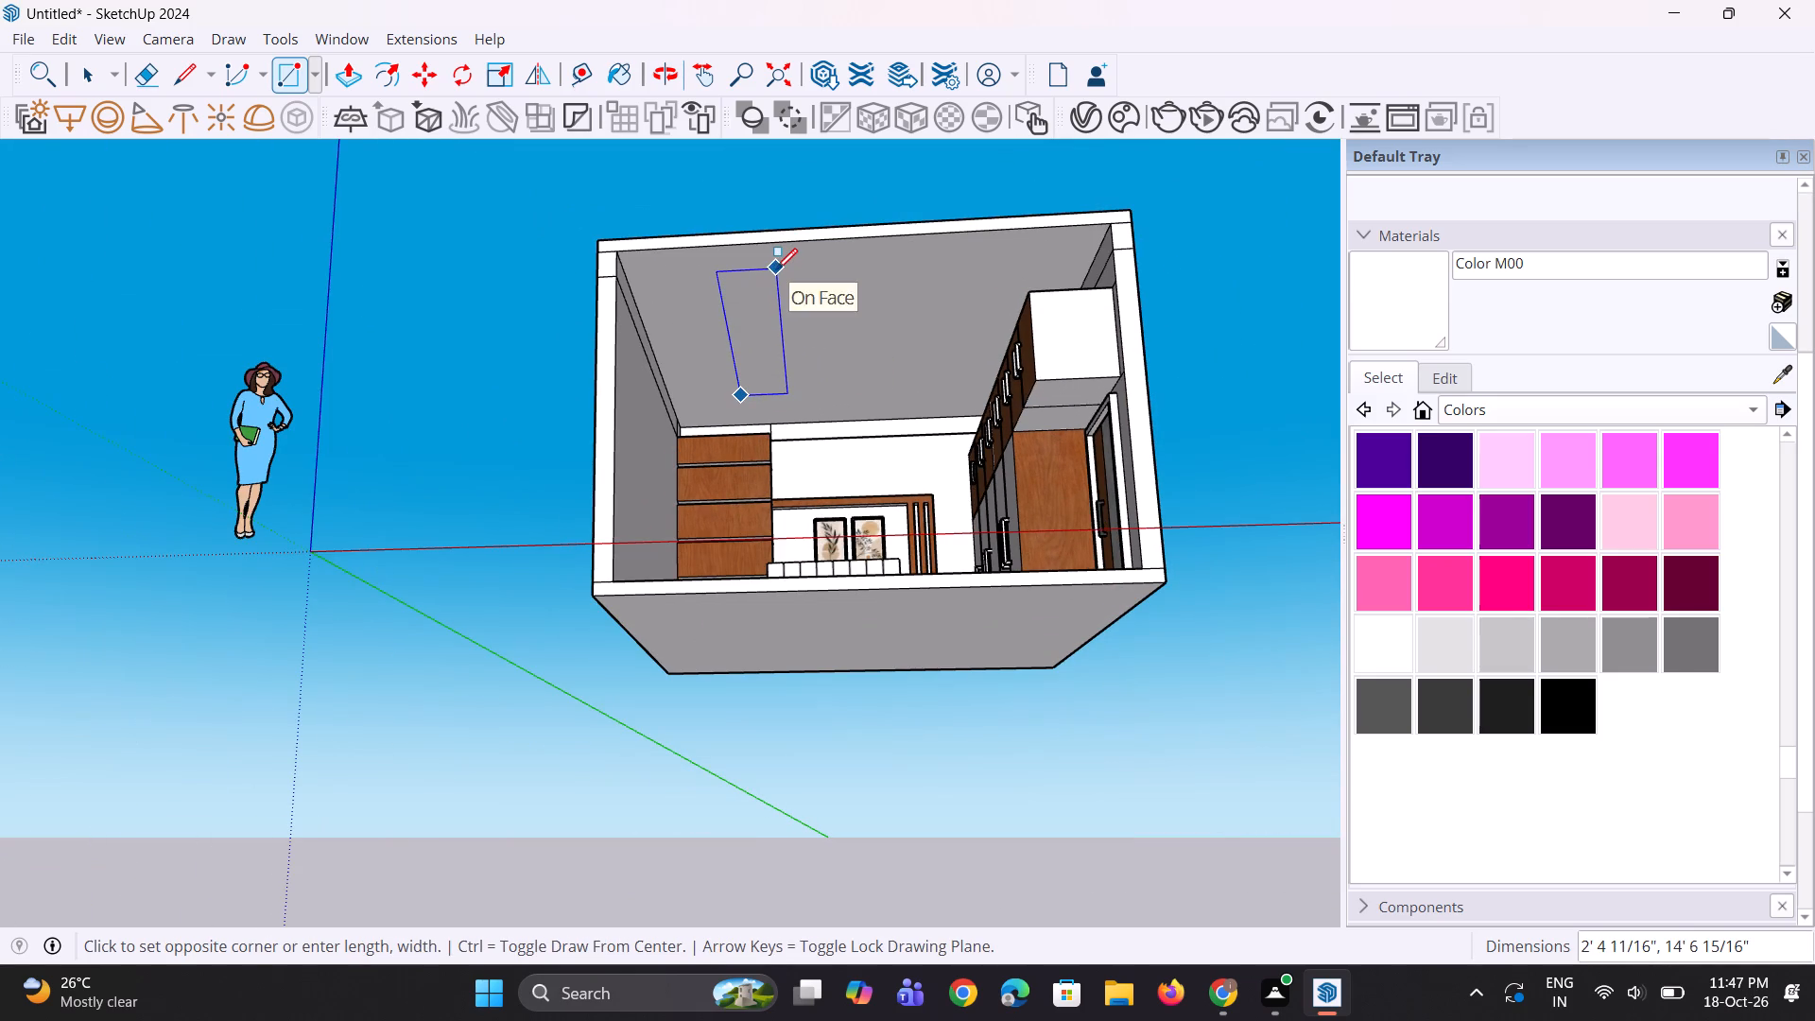
left_click(776, 269)
Move the ceiling rectangle about 2' 2 7/8" toward the back wall.
middle_click_drag(795, 418, 725, 393)
scroll(768, 378, "up", 3)
key("space")
scroll(780, 407, "up", 1)
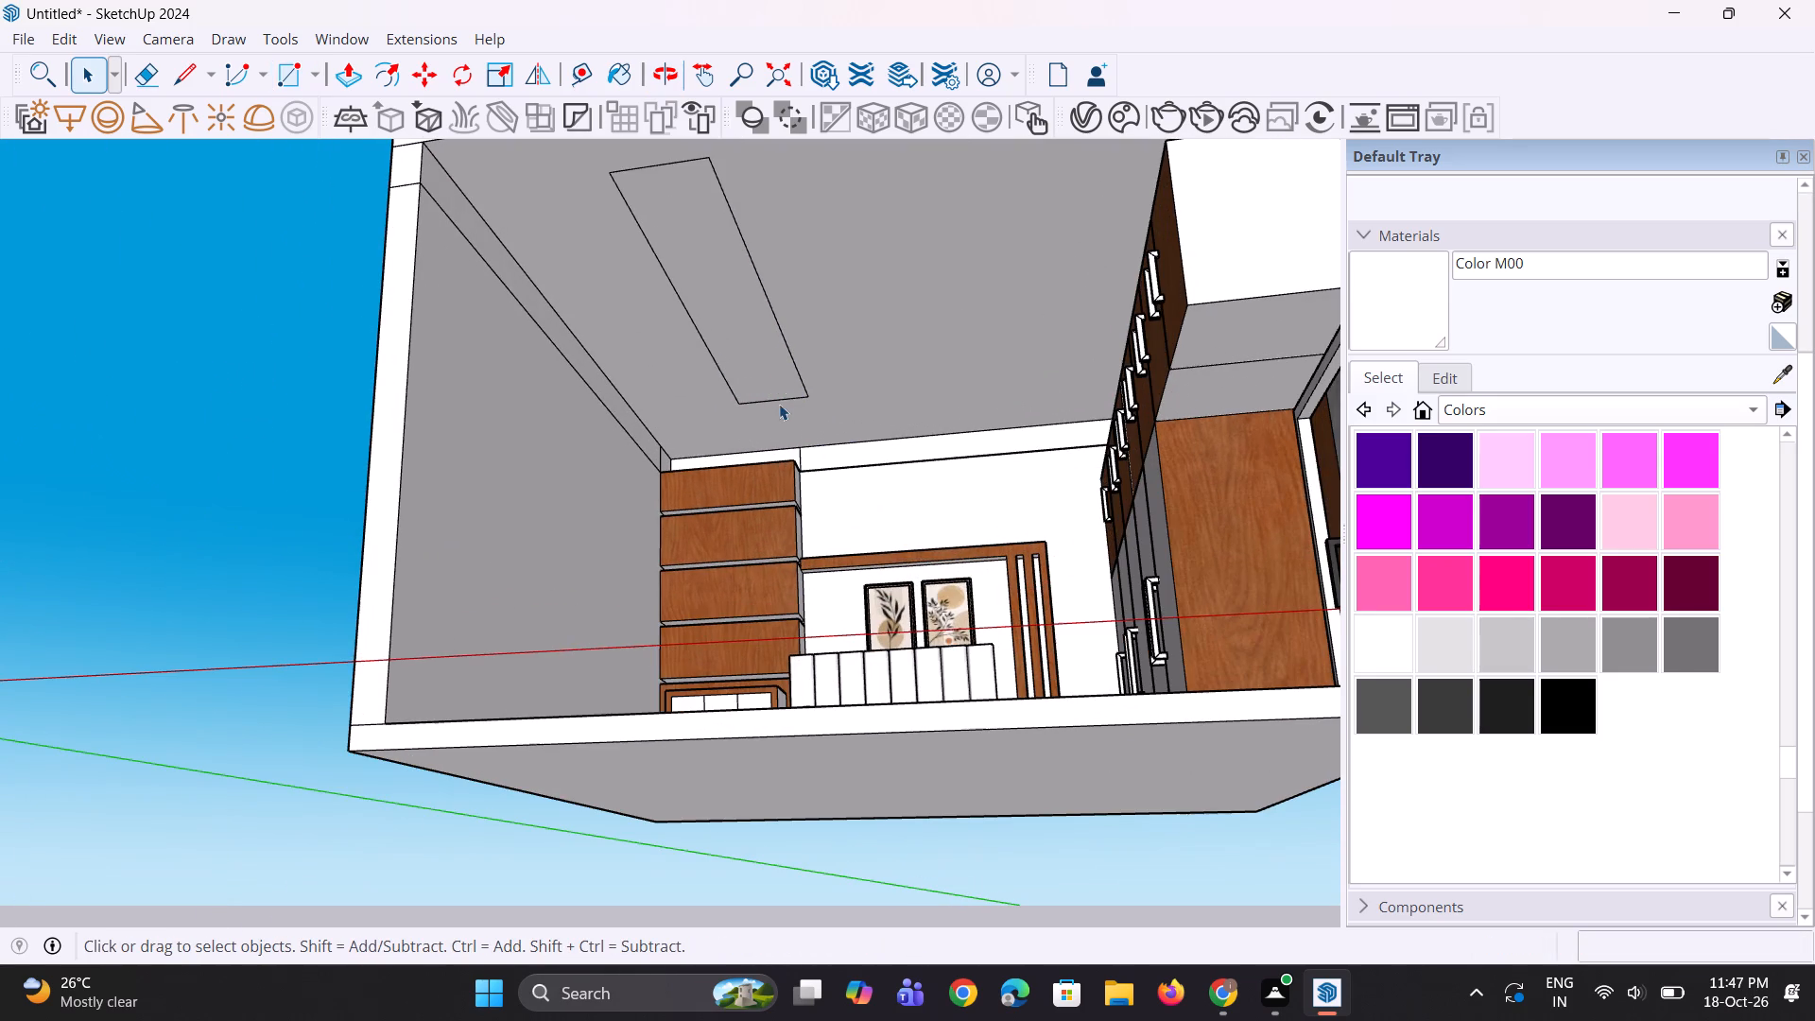
left_click(769, 367)
key("m")
left_click(765, 353)
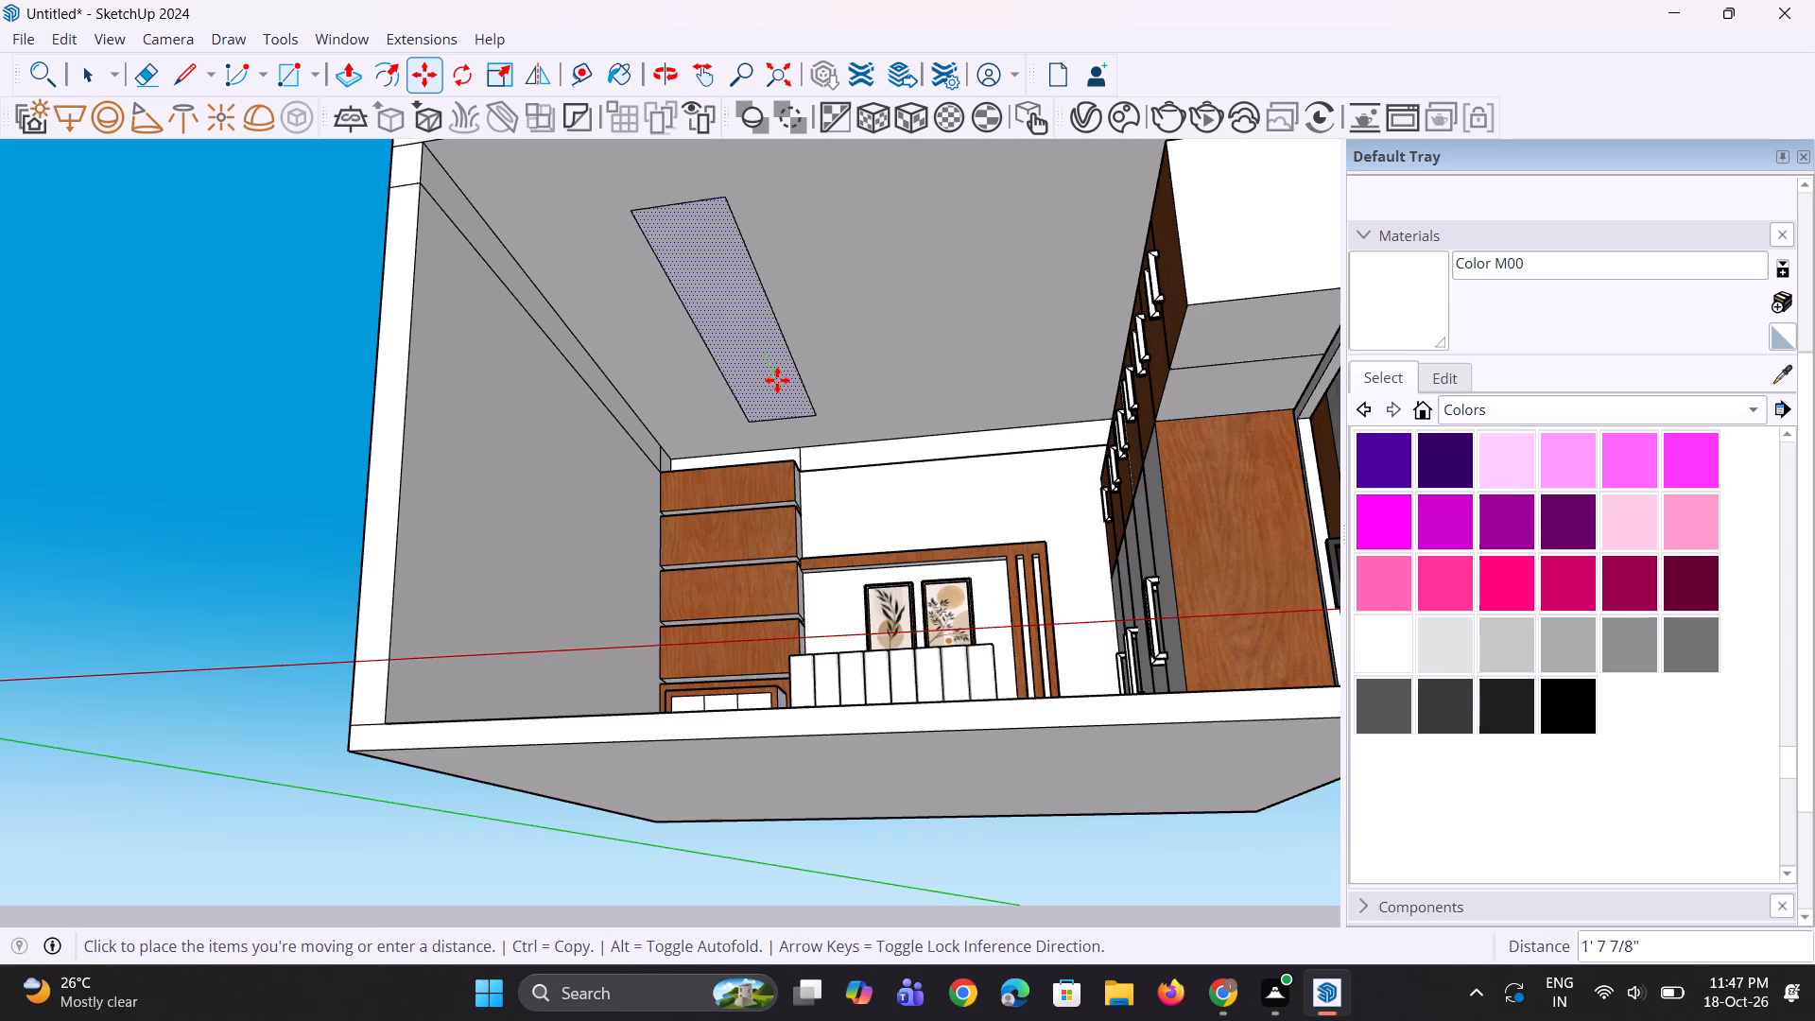
left_click(776, 381)
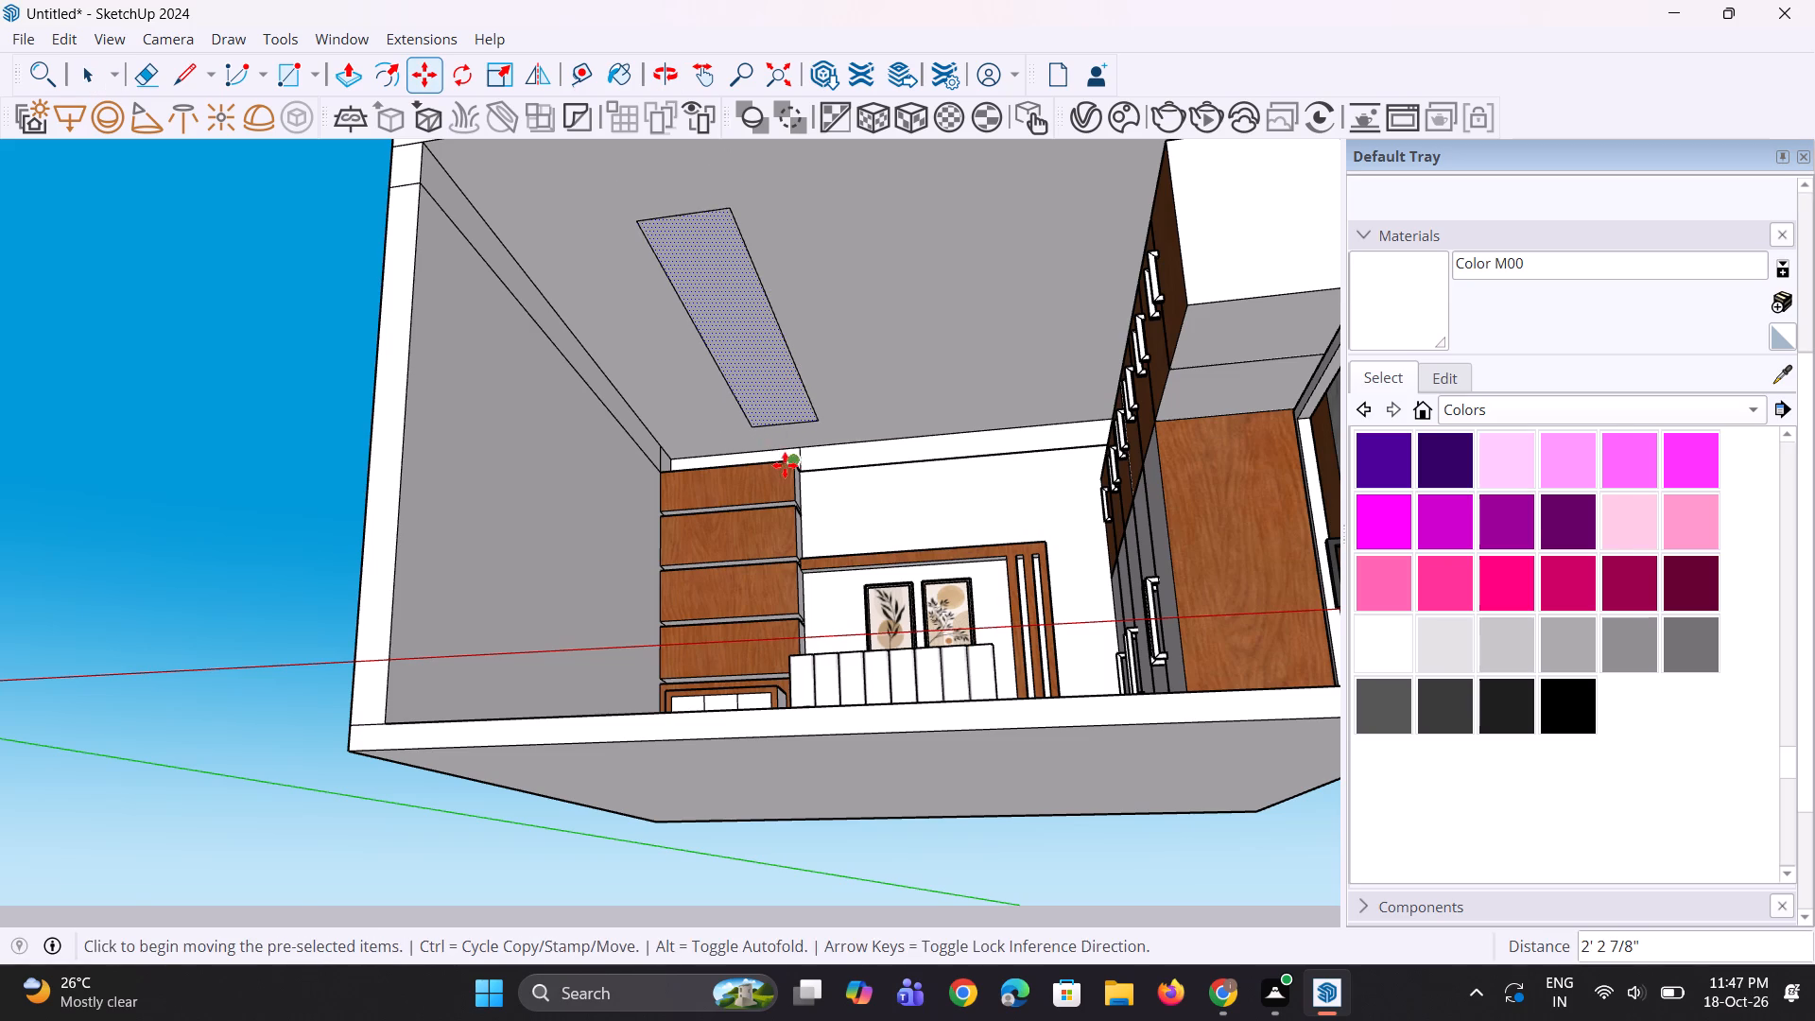
scroll(785, 465, "down", 5)
middle_click_drag(758, 389, 795, 402)
key("space")
scroll(752, 341, "up", 5)
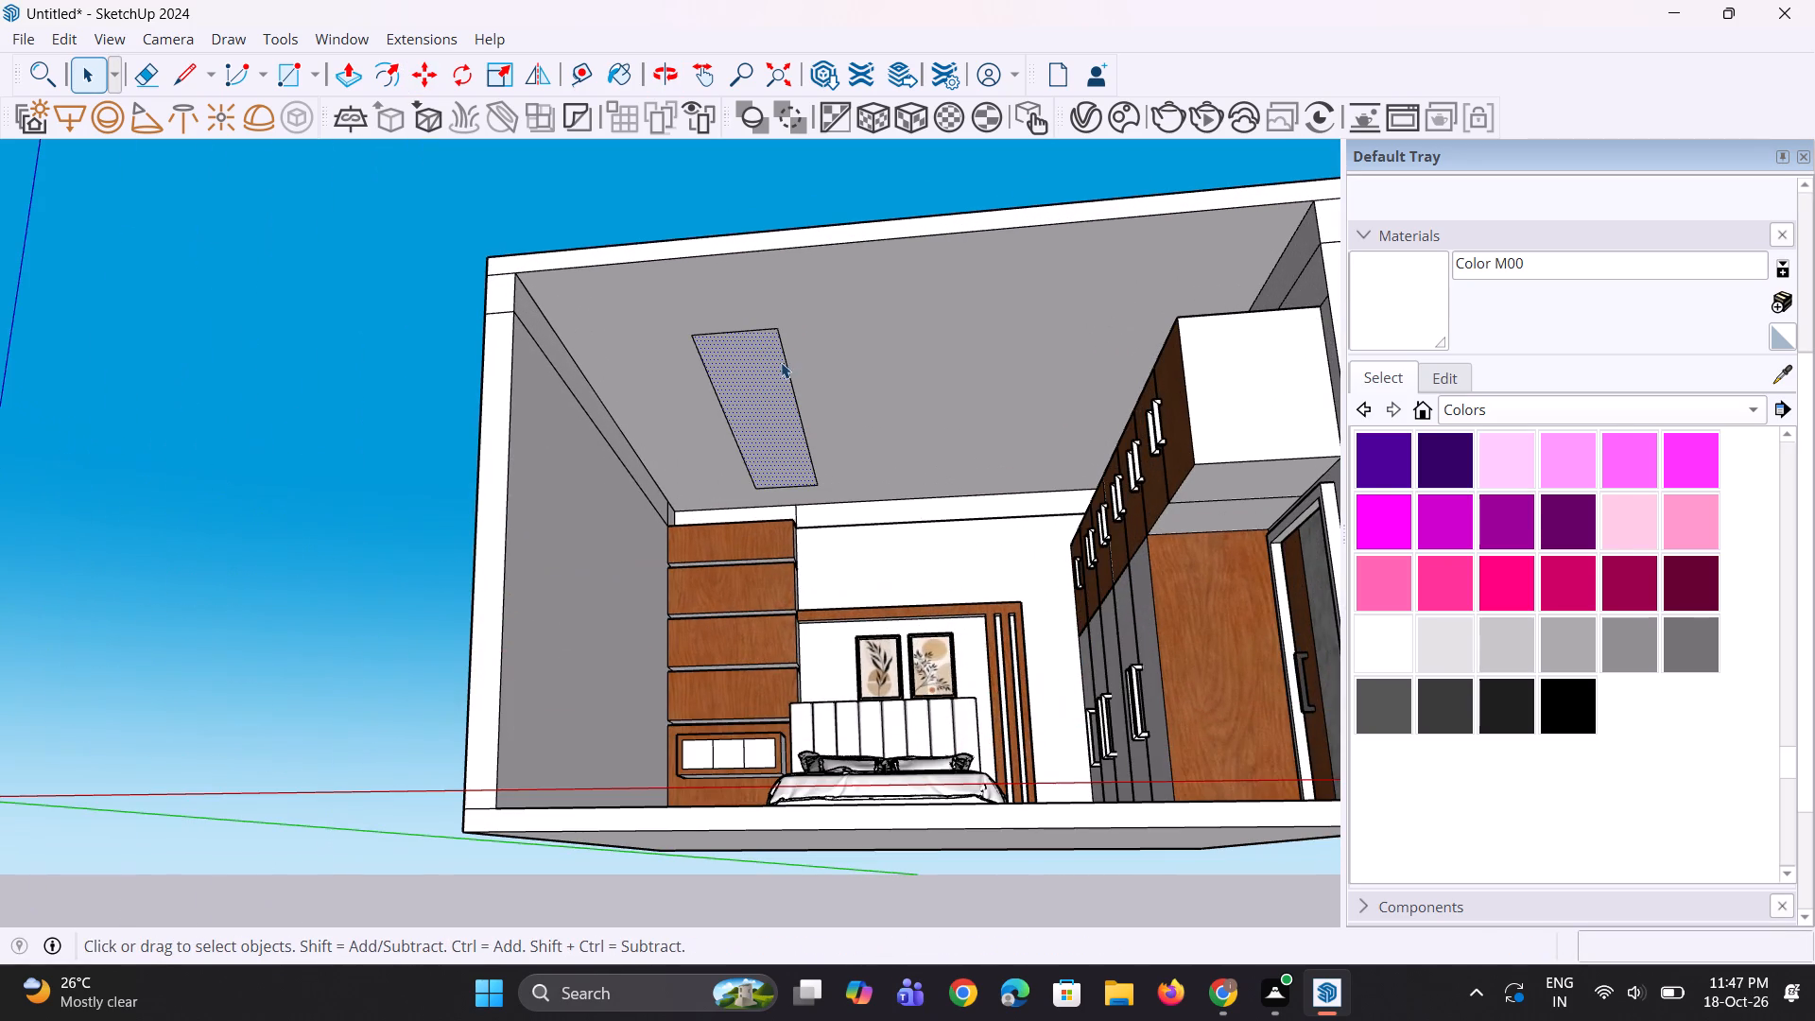
Move the inner long edge of the ceiling rectangle 3" toward the left wall to narrow it.
left_click(787, 366)
scroll(784, 341, "up", 5)
key("m")
scroll(782, 336, "up", 2)
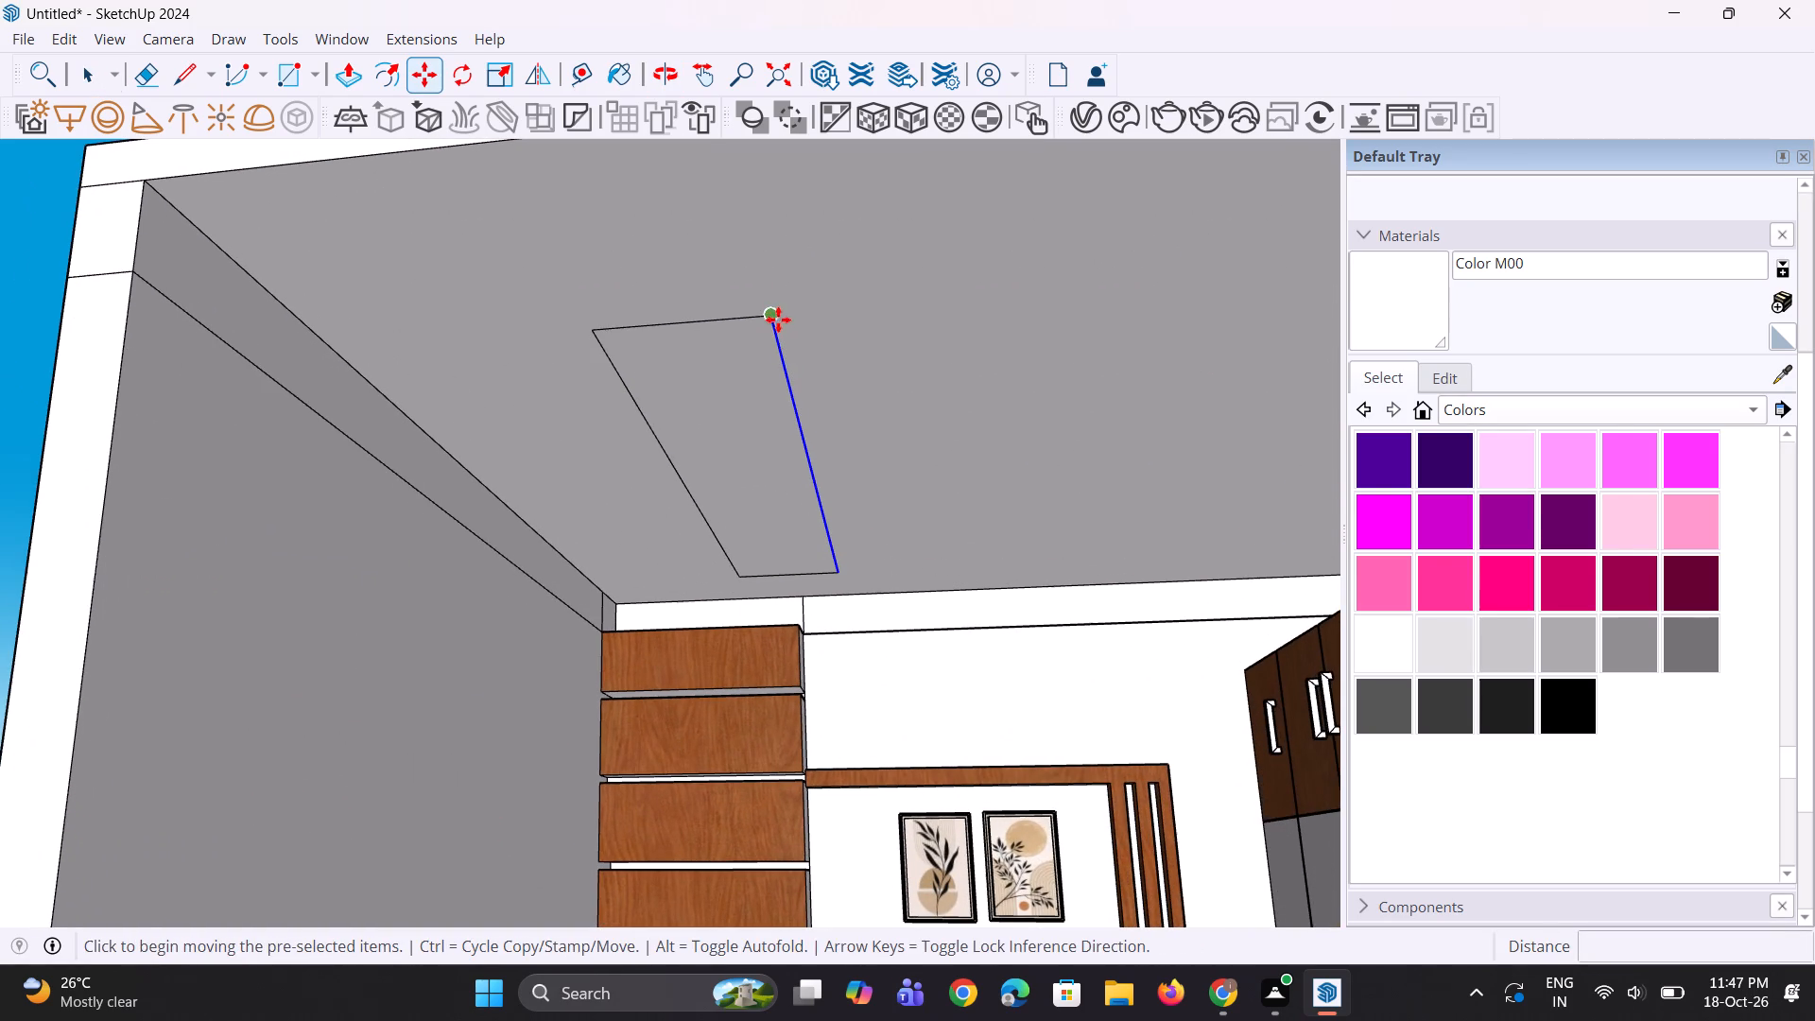
left_click(776, 318)
left_click(752, 318)
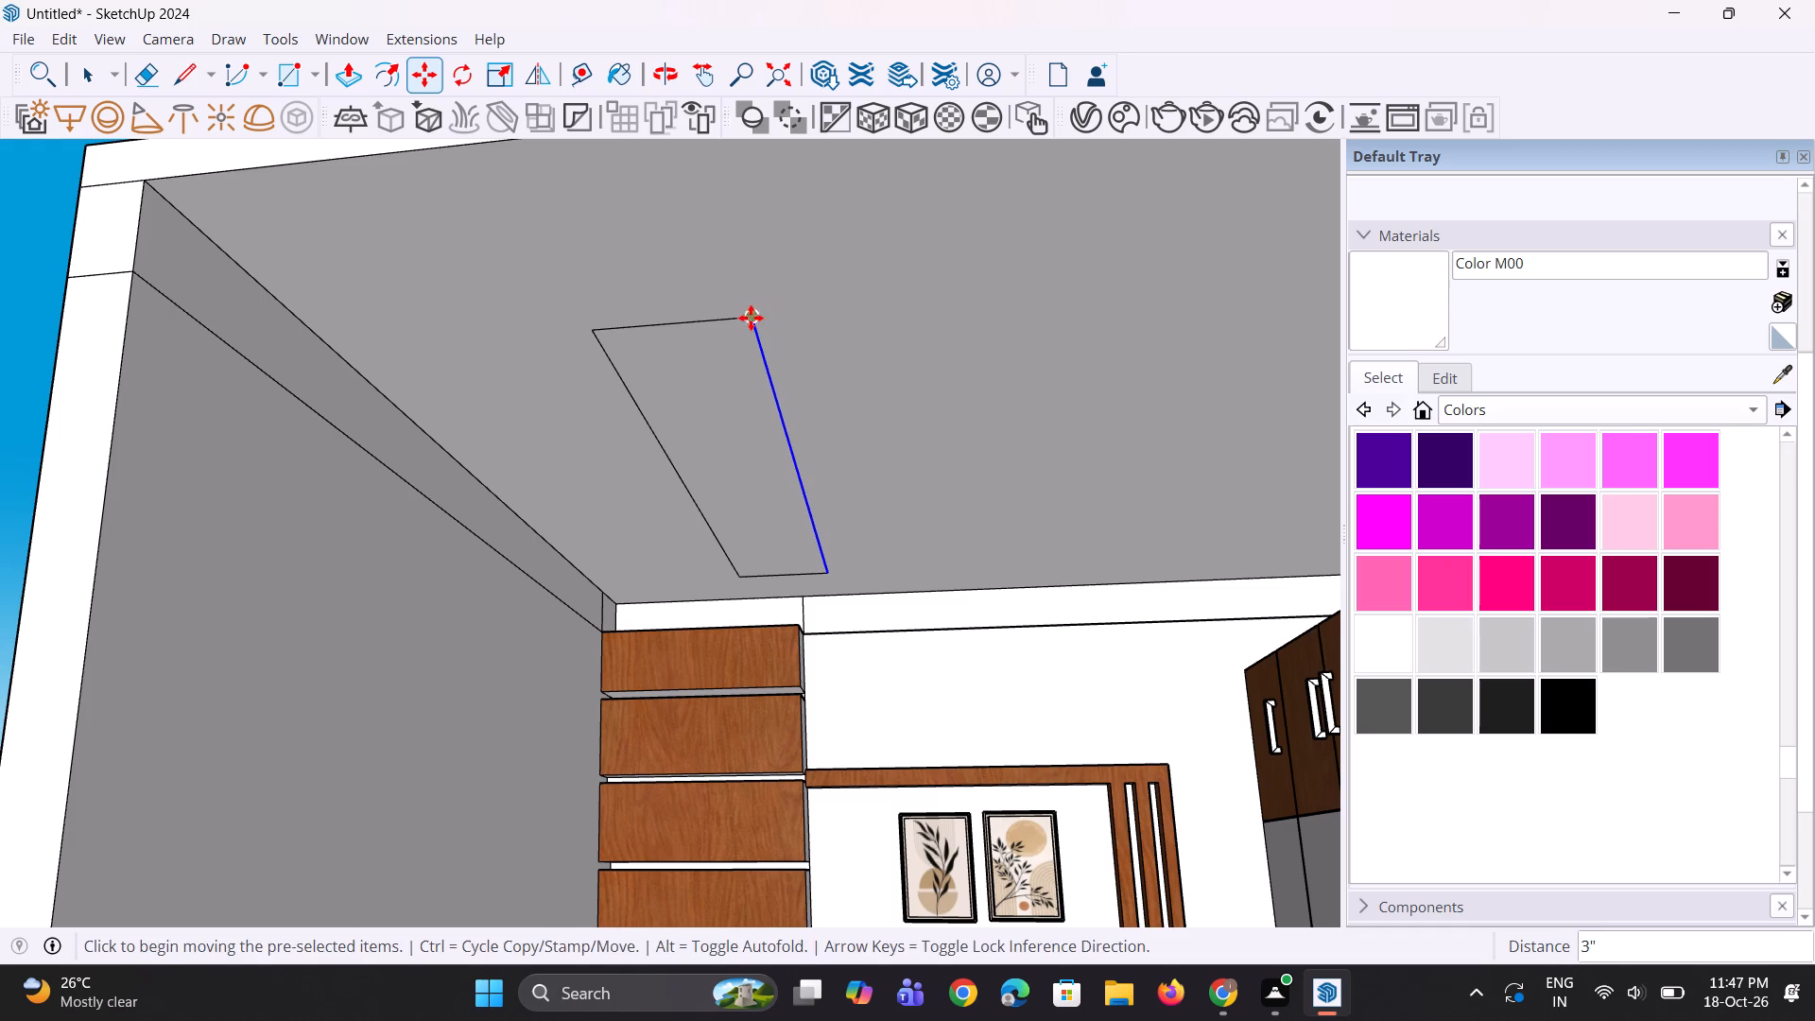
Move the ceiling rectangle's front short edge toward the room's open front to lengthen the rectangle.
key("space")
left_click(730, 321)
scroll(759, 410, "down", 3)
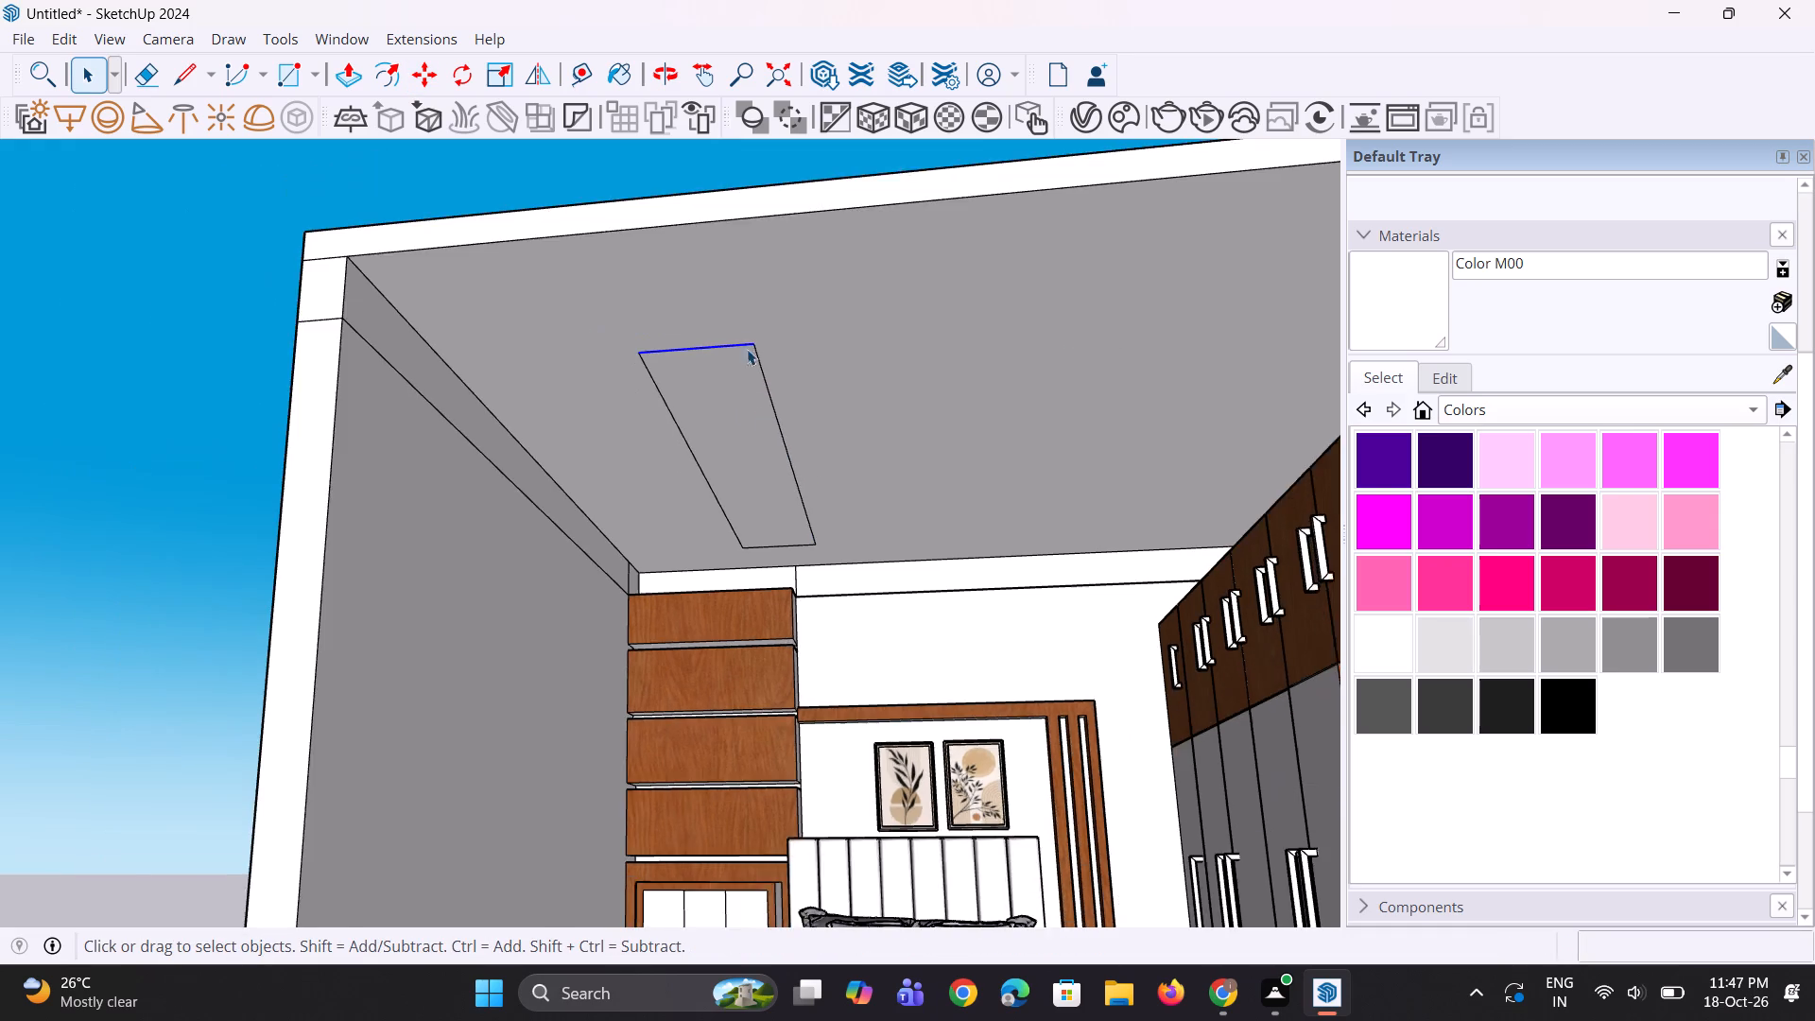
scroll(718, 287, "up", 2)
key("m")
scroll(737, 347, "up", 1)
left_click(763, 355)
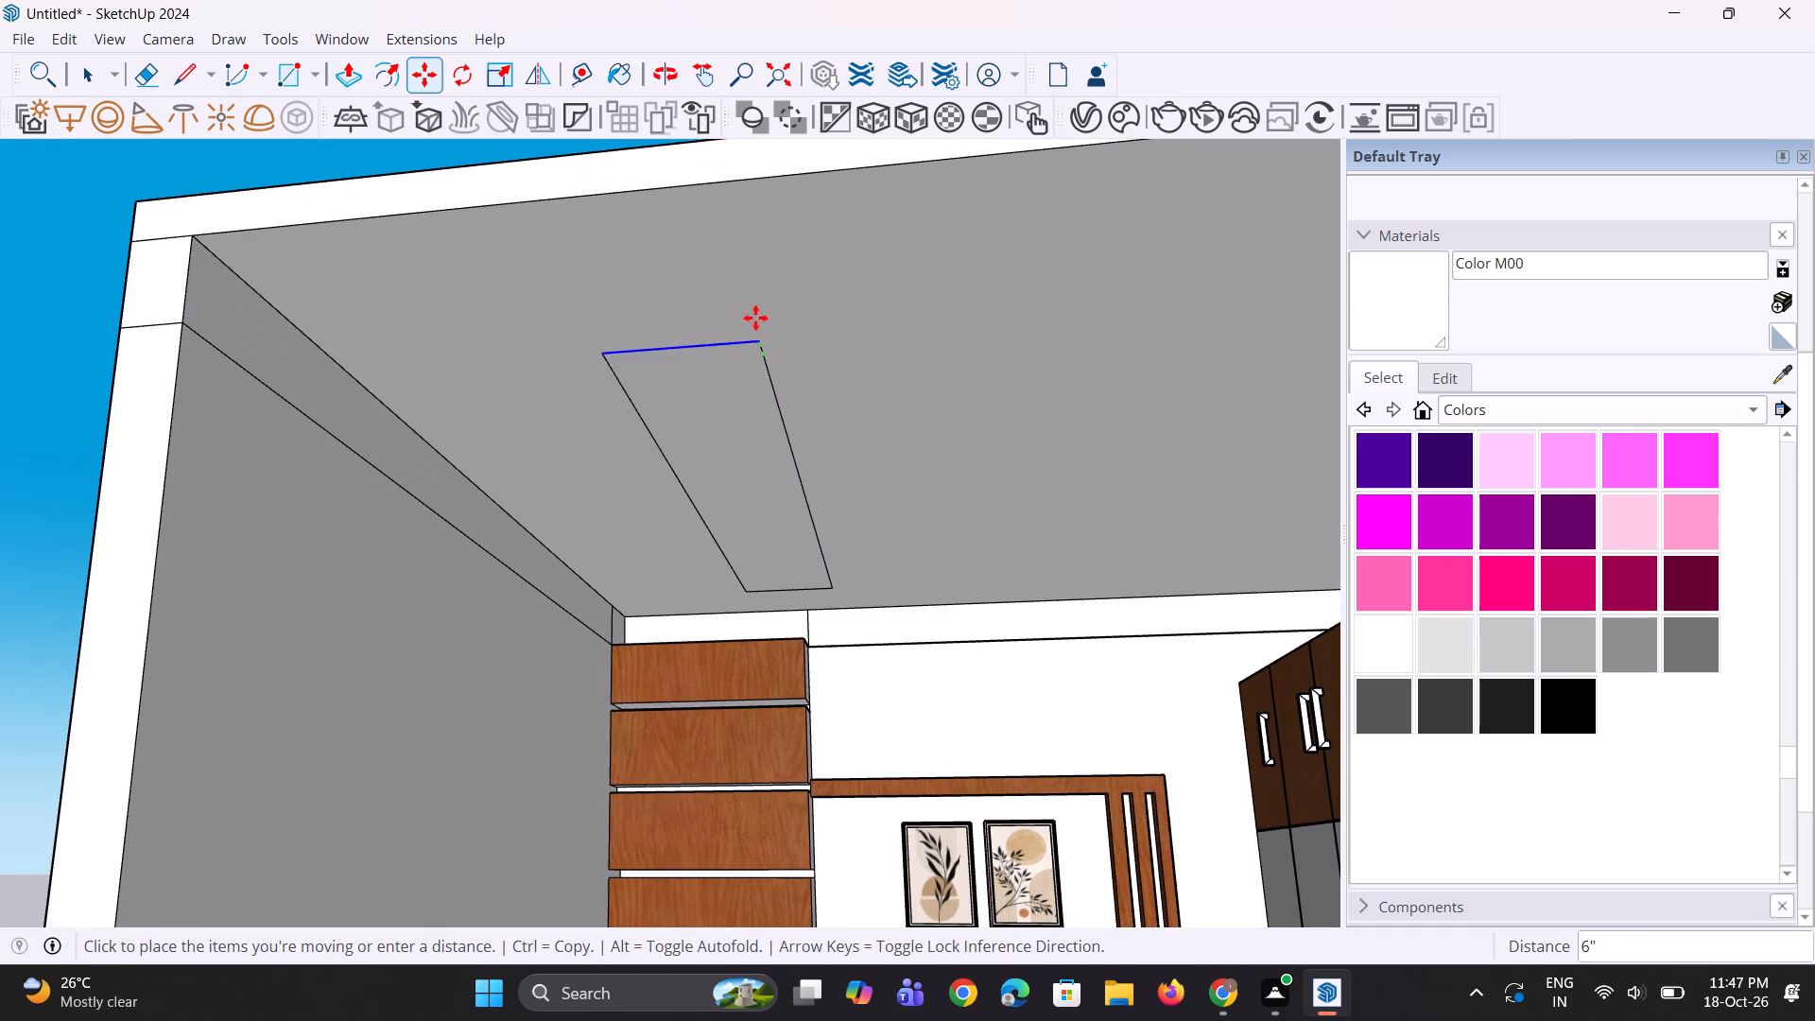
left_click(747, 291)
scroll(735, 420, "down", 5)
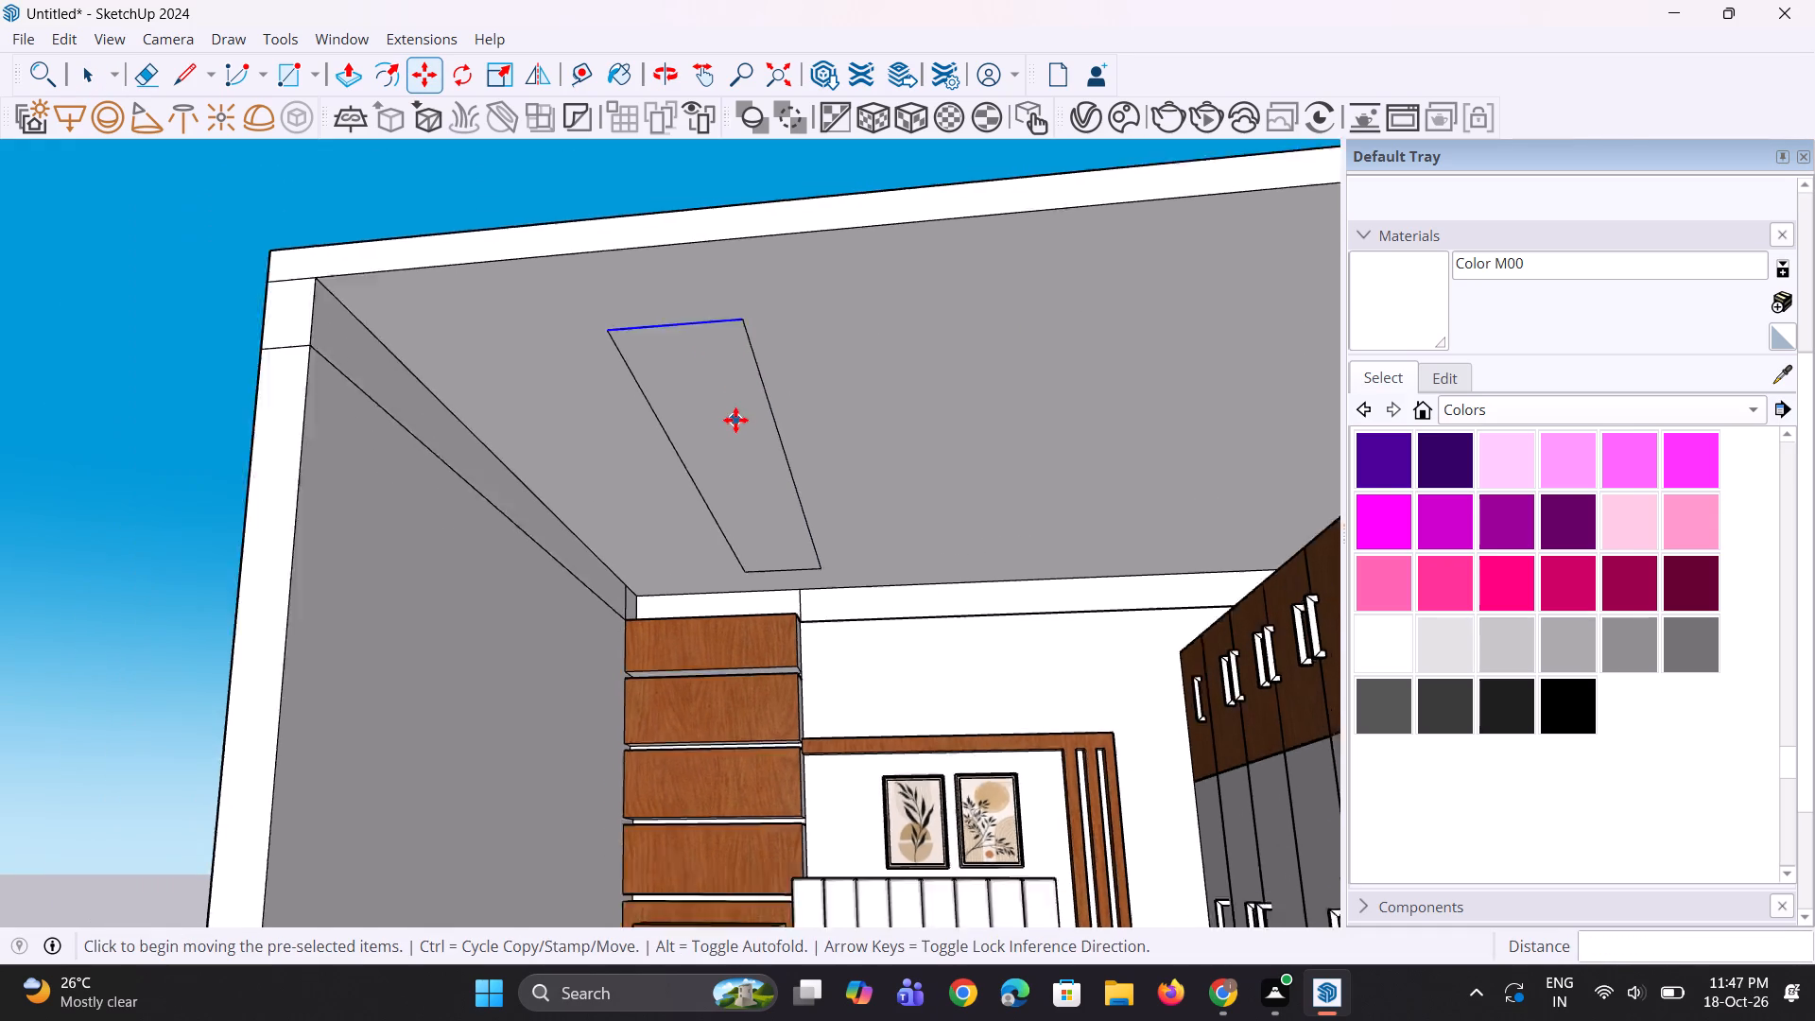
middle_click_drag(738, 419, 755, 397)
Draw a line about 8' 4" long from the rectangle's front inner corner toward the wardrobe, continuing its front edge.
key("space")
scroll(760, 360, "up", 2)
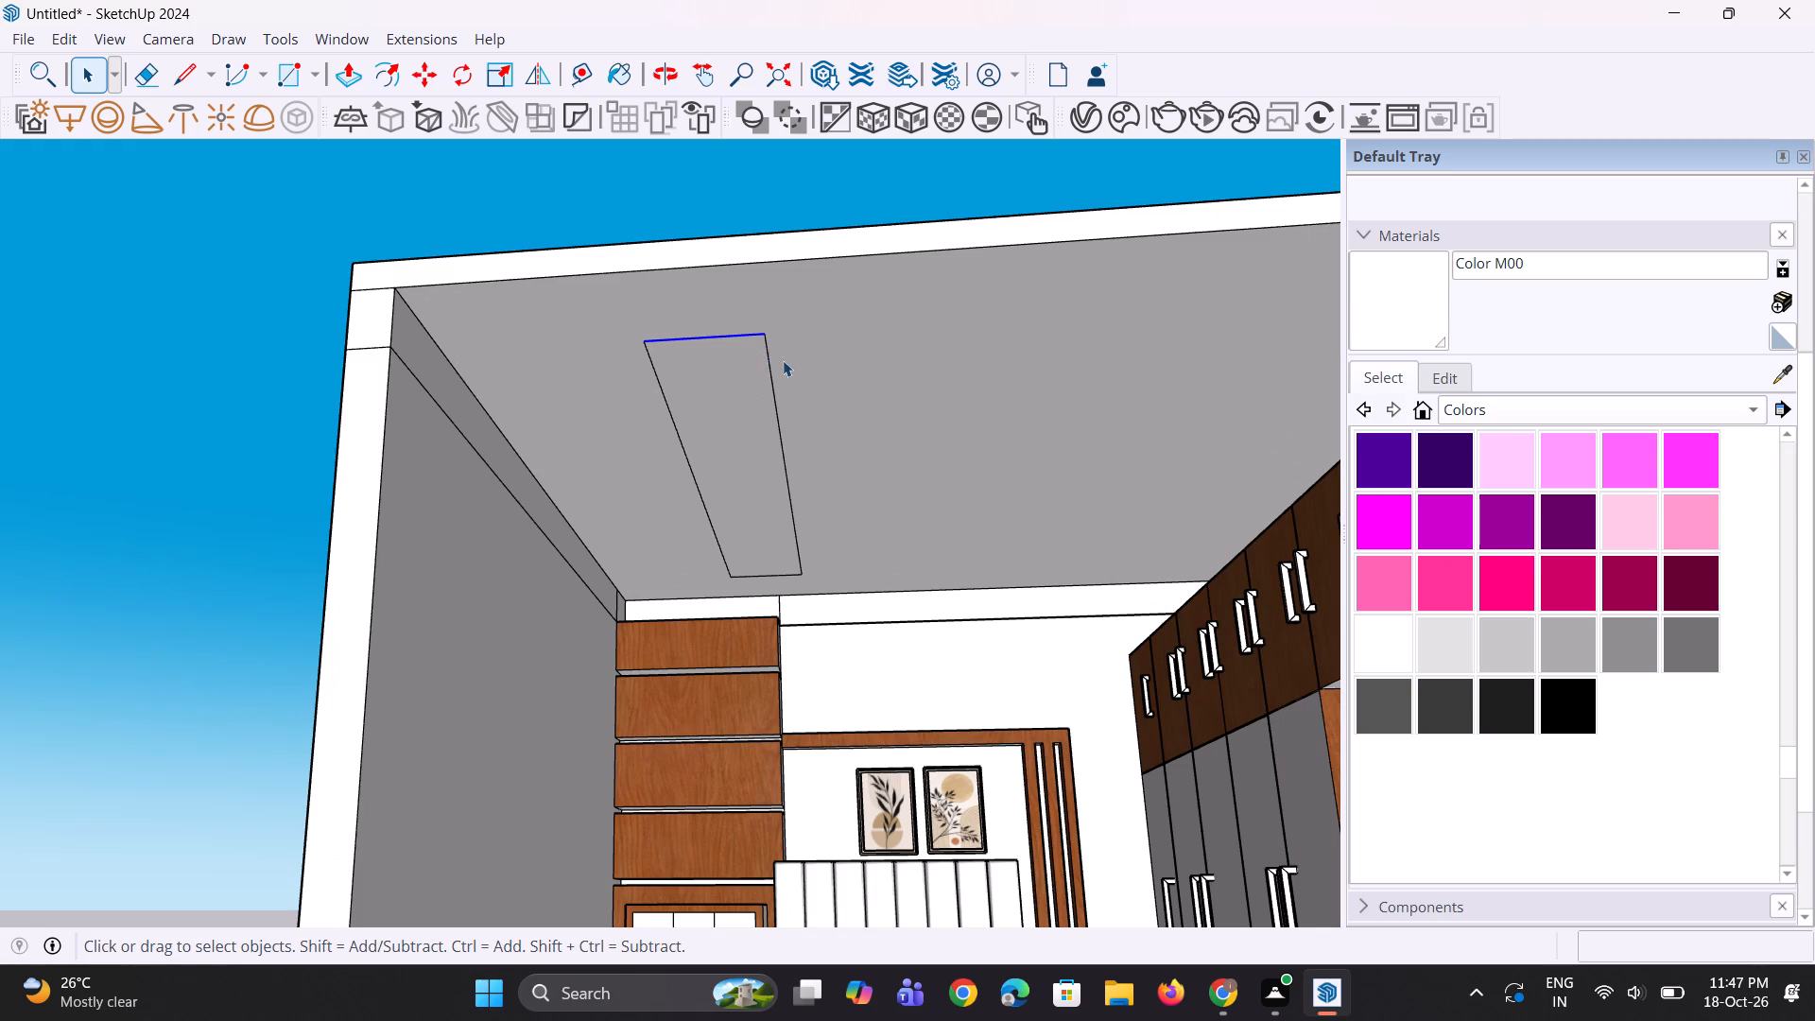
key("l")
scroll(786, 347, "up", 1)
left_click(764, 330)
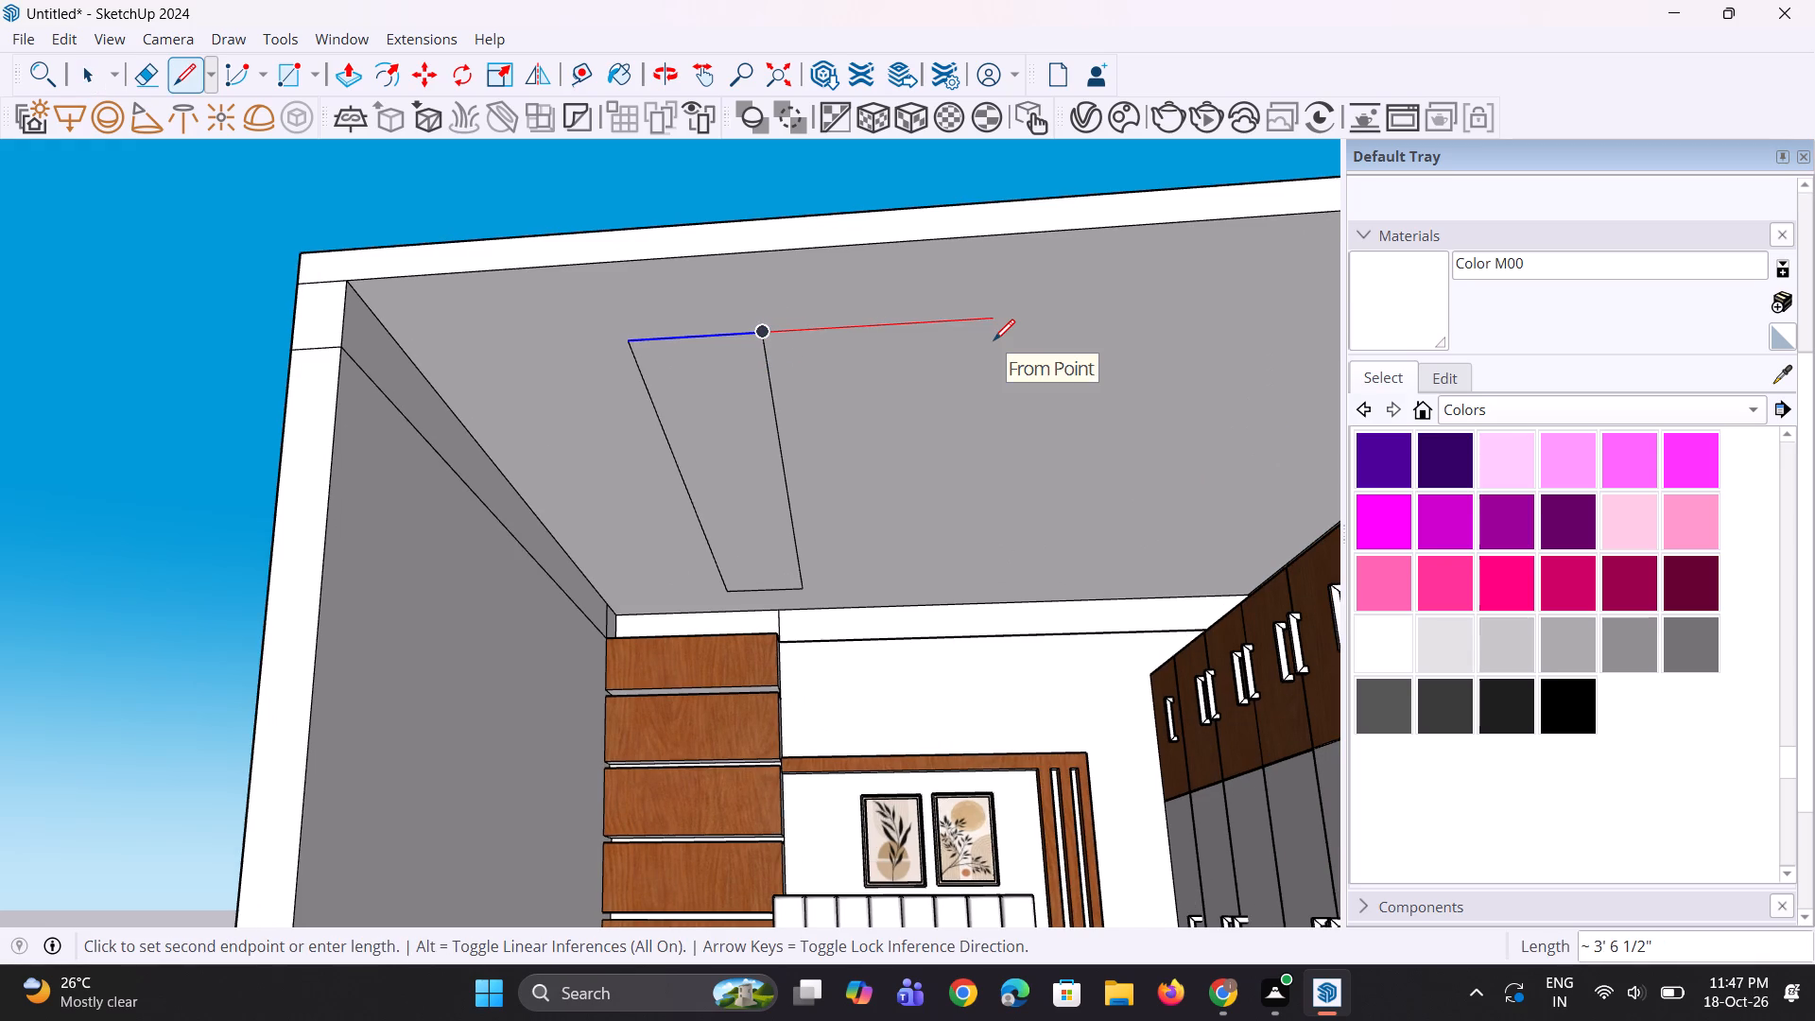
scroll(994, 340, "down", 3)
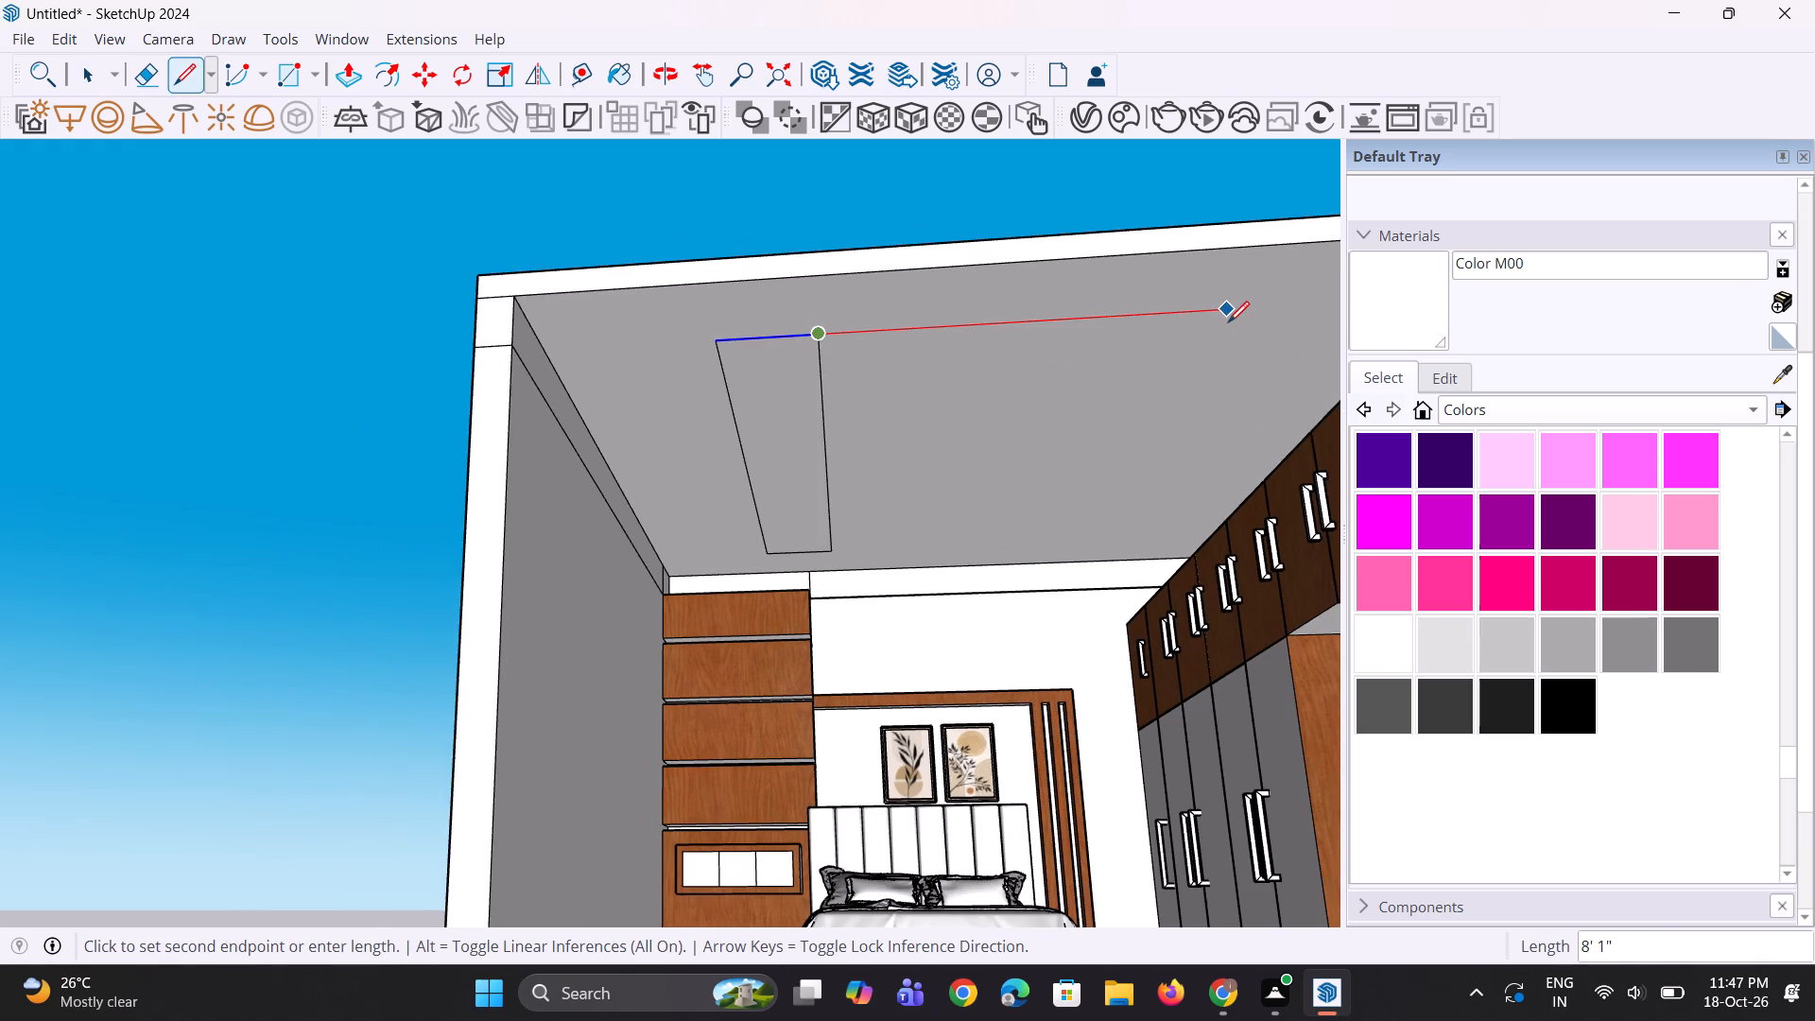
left_click(1239, 324)
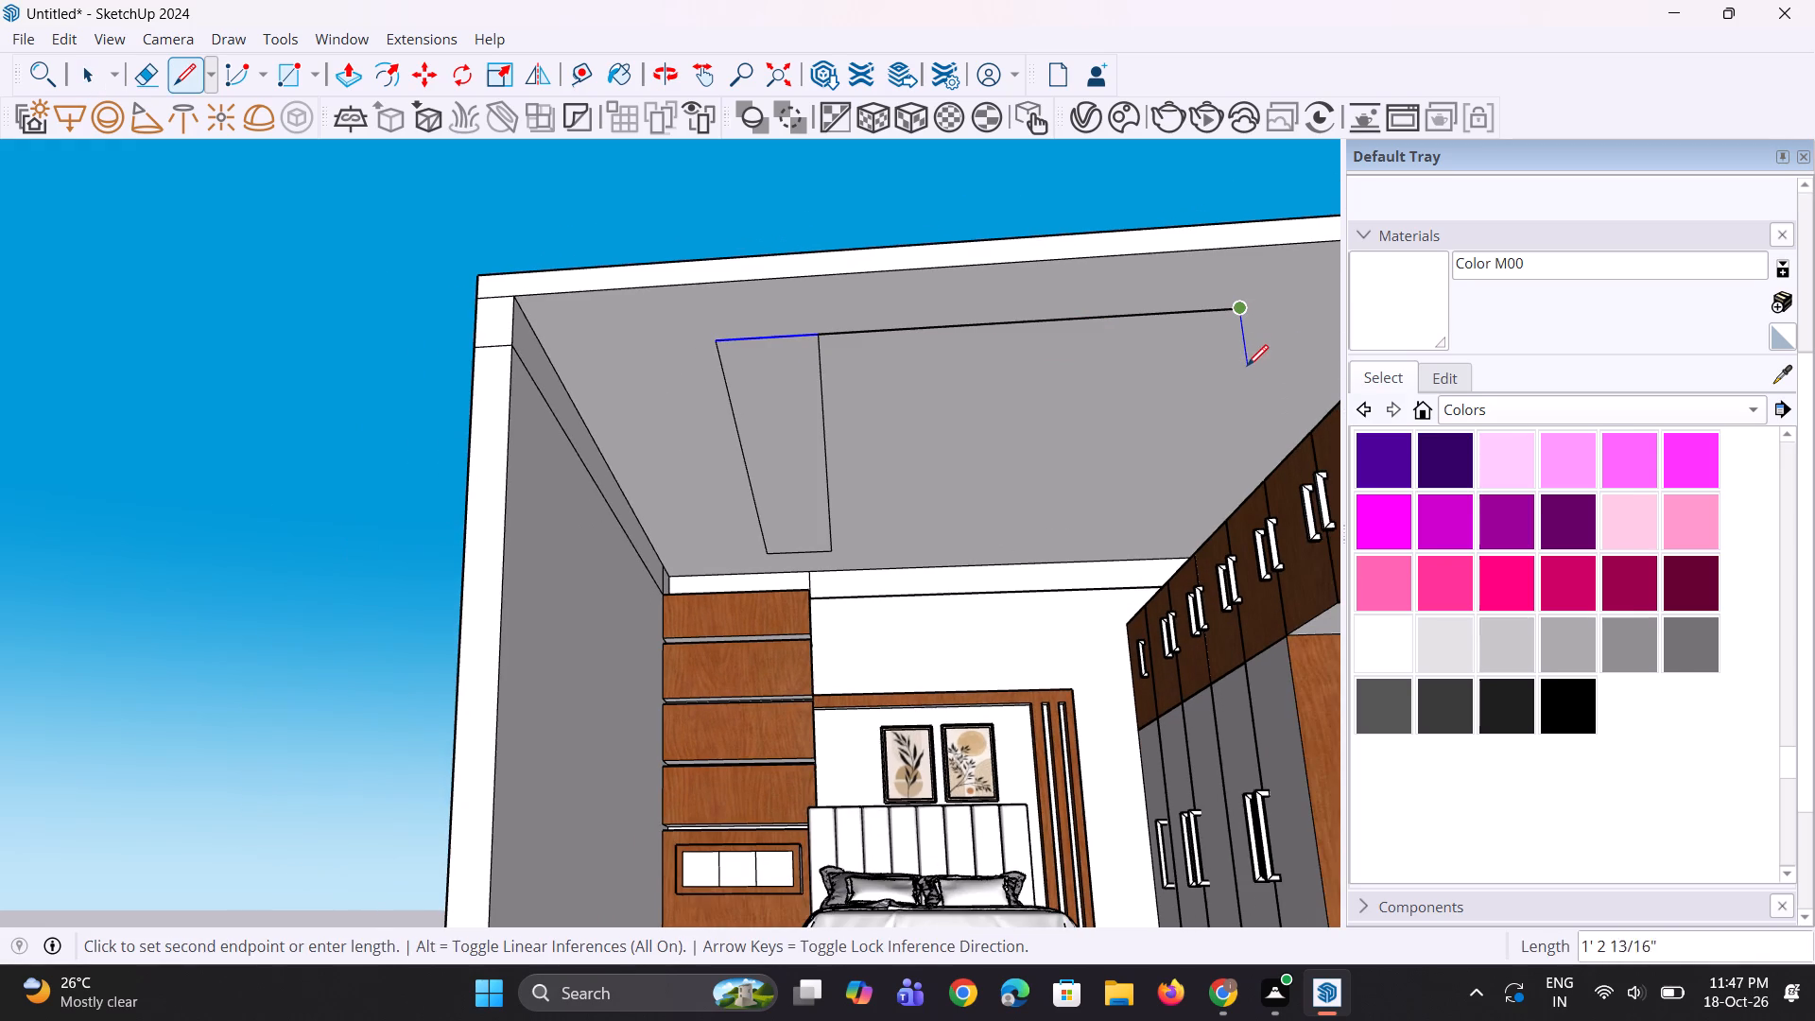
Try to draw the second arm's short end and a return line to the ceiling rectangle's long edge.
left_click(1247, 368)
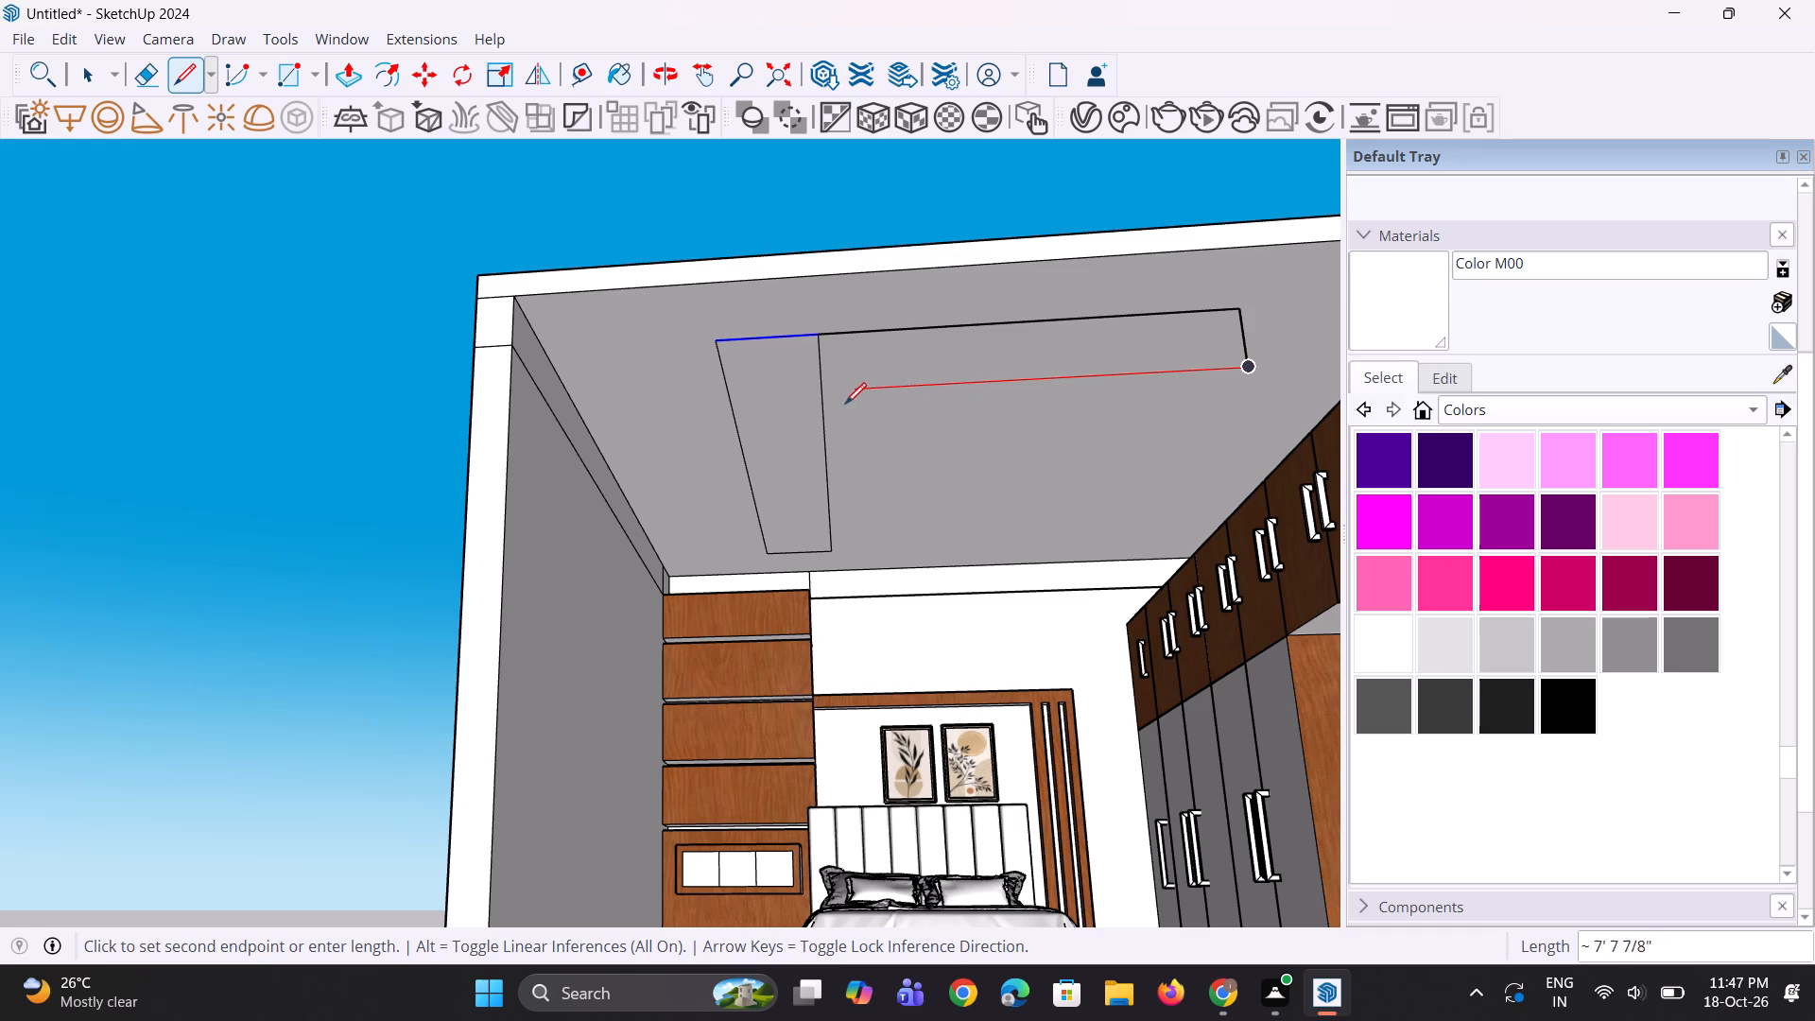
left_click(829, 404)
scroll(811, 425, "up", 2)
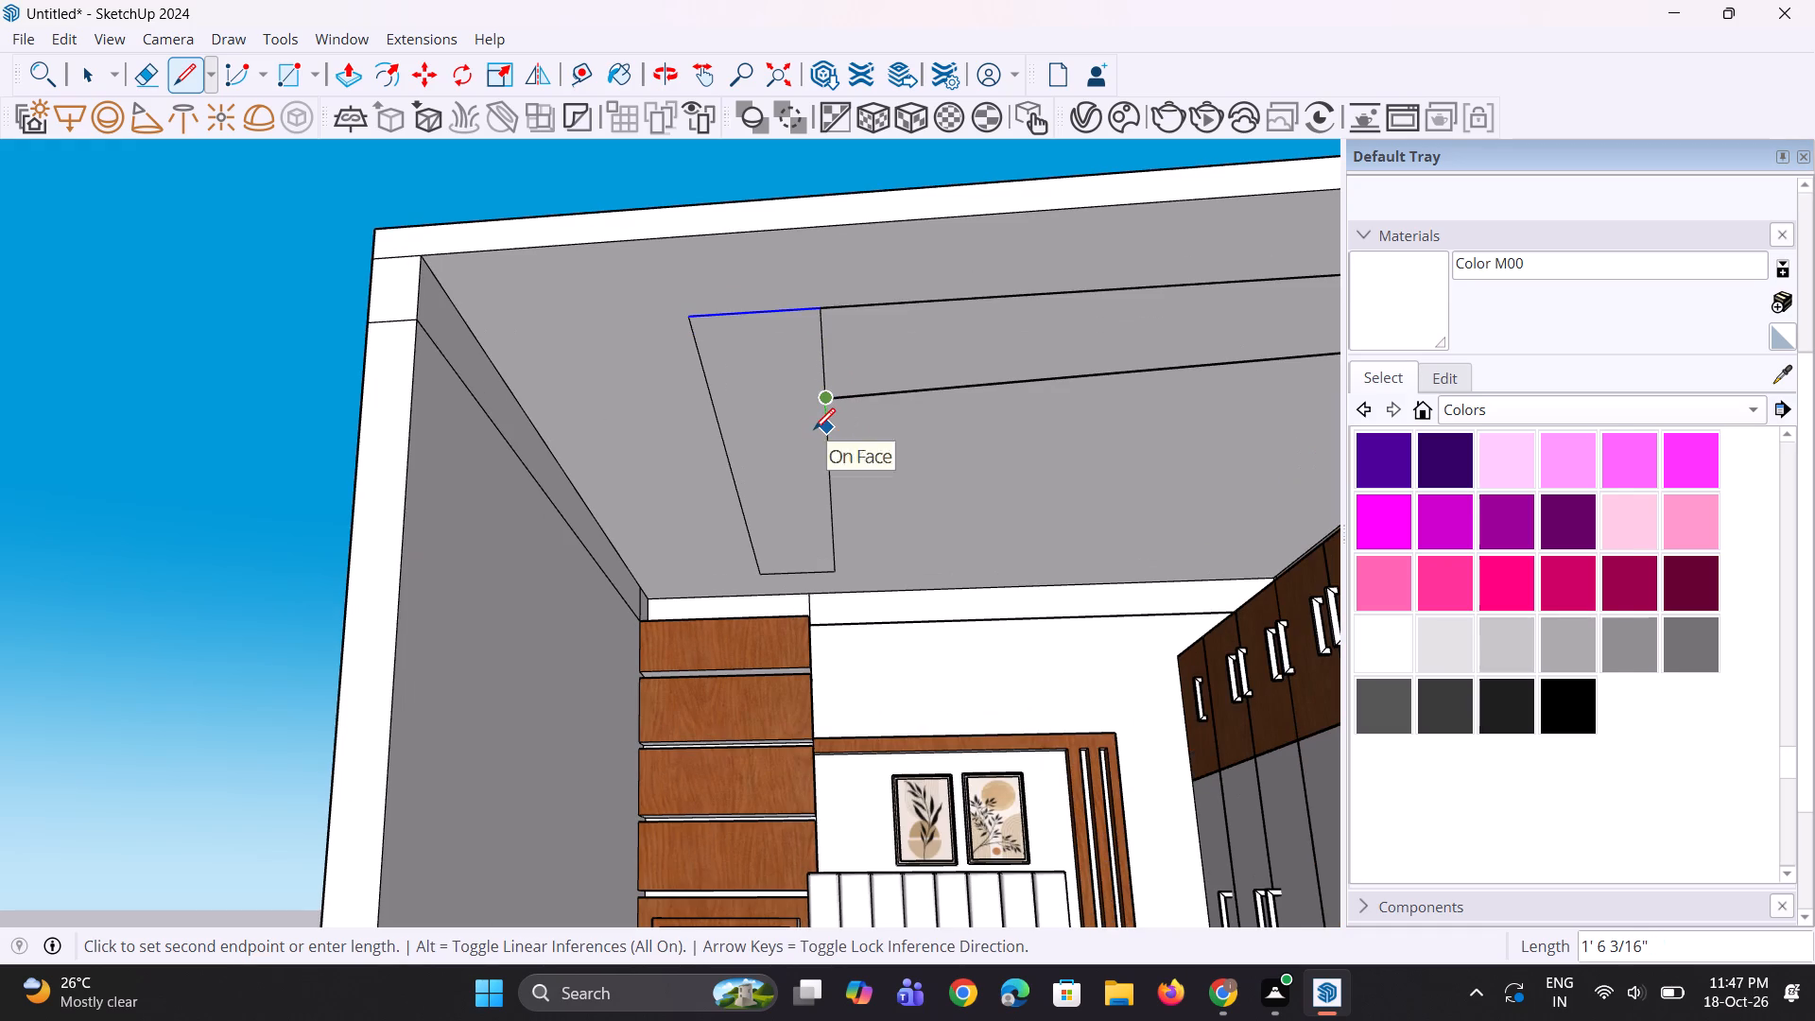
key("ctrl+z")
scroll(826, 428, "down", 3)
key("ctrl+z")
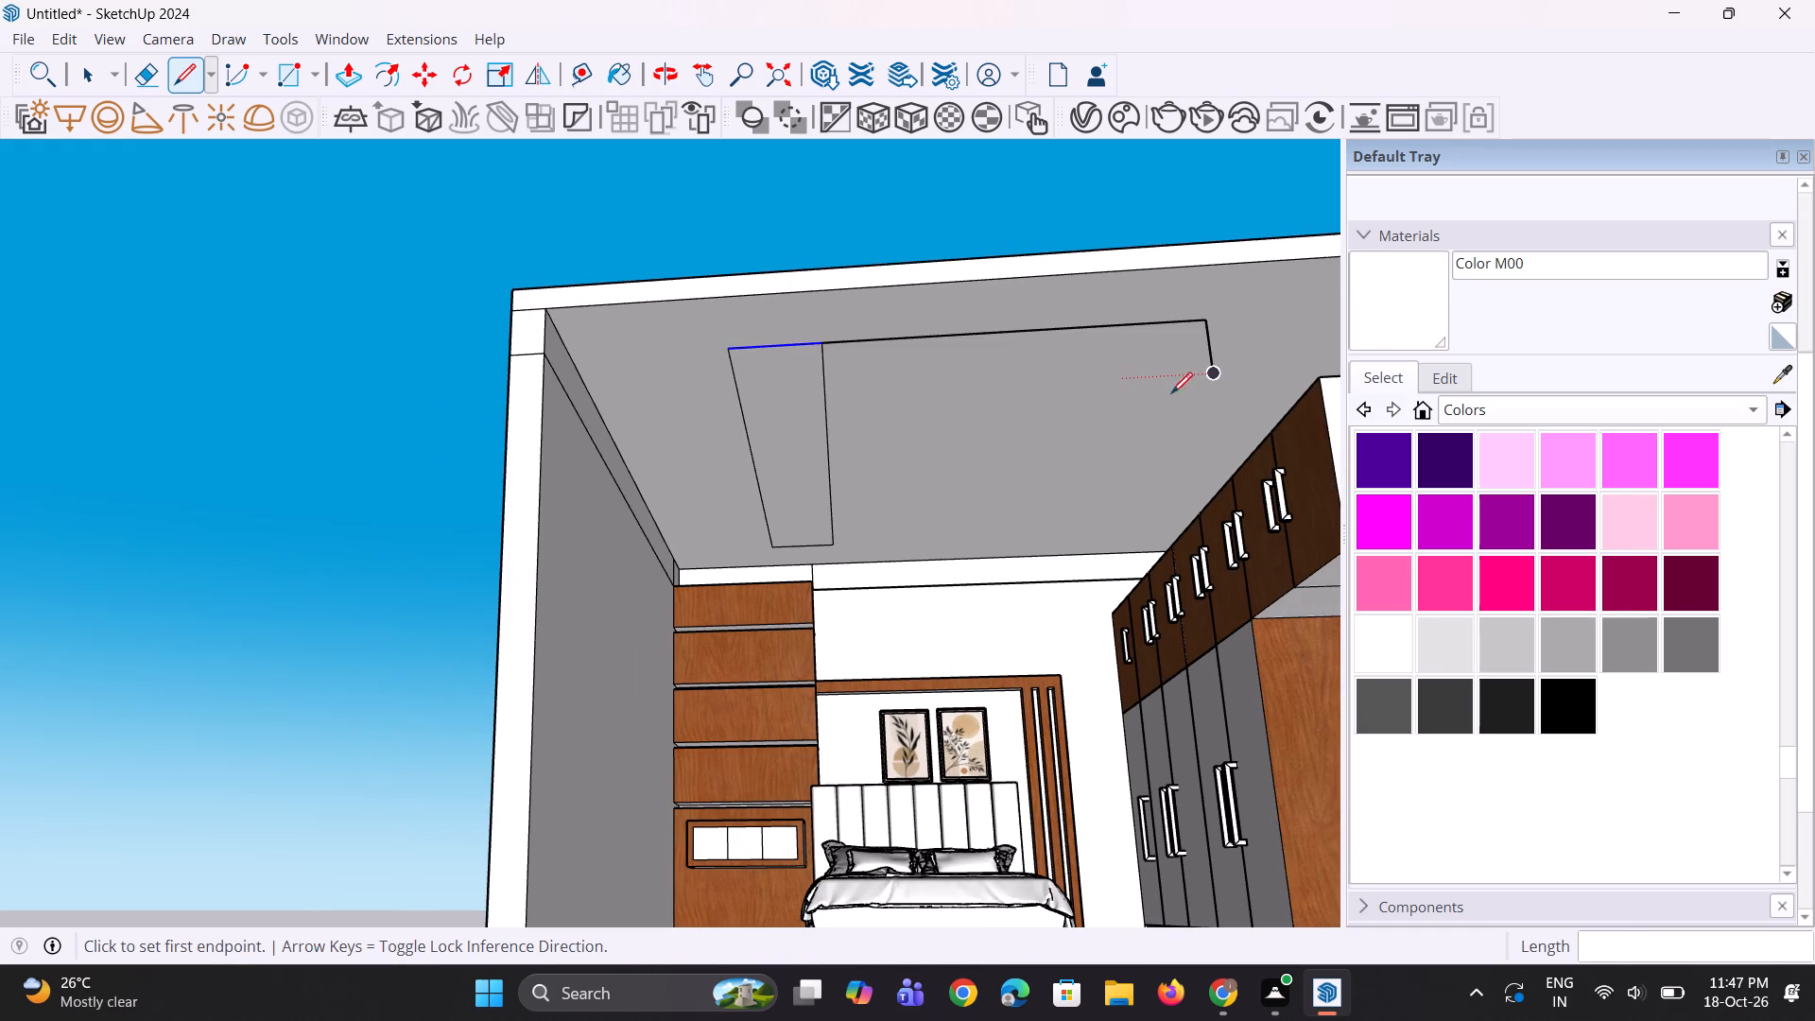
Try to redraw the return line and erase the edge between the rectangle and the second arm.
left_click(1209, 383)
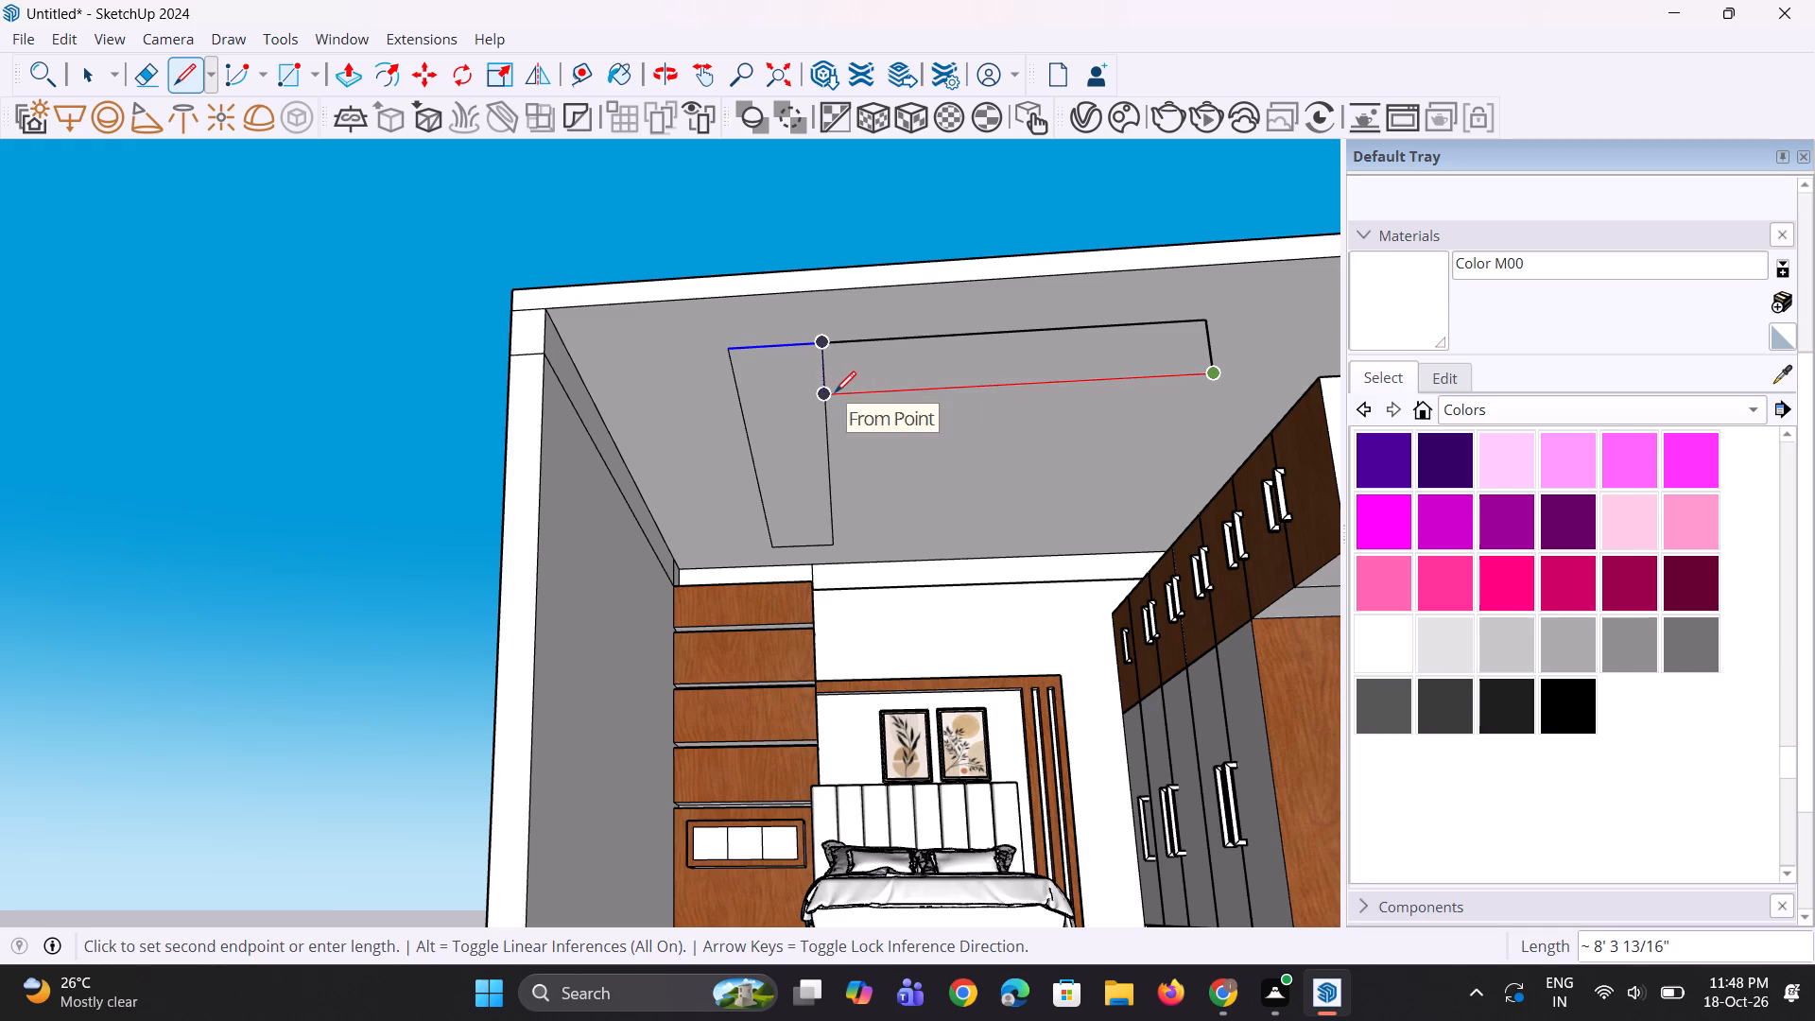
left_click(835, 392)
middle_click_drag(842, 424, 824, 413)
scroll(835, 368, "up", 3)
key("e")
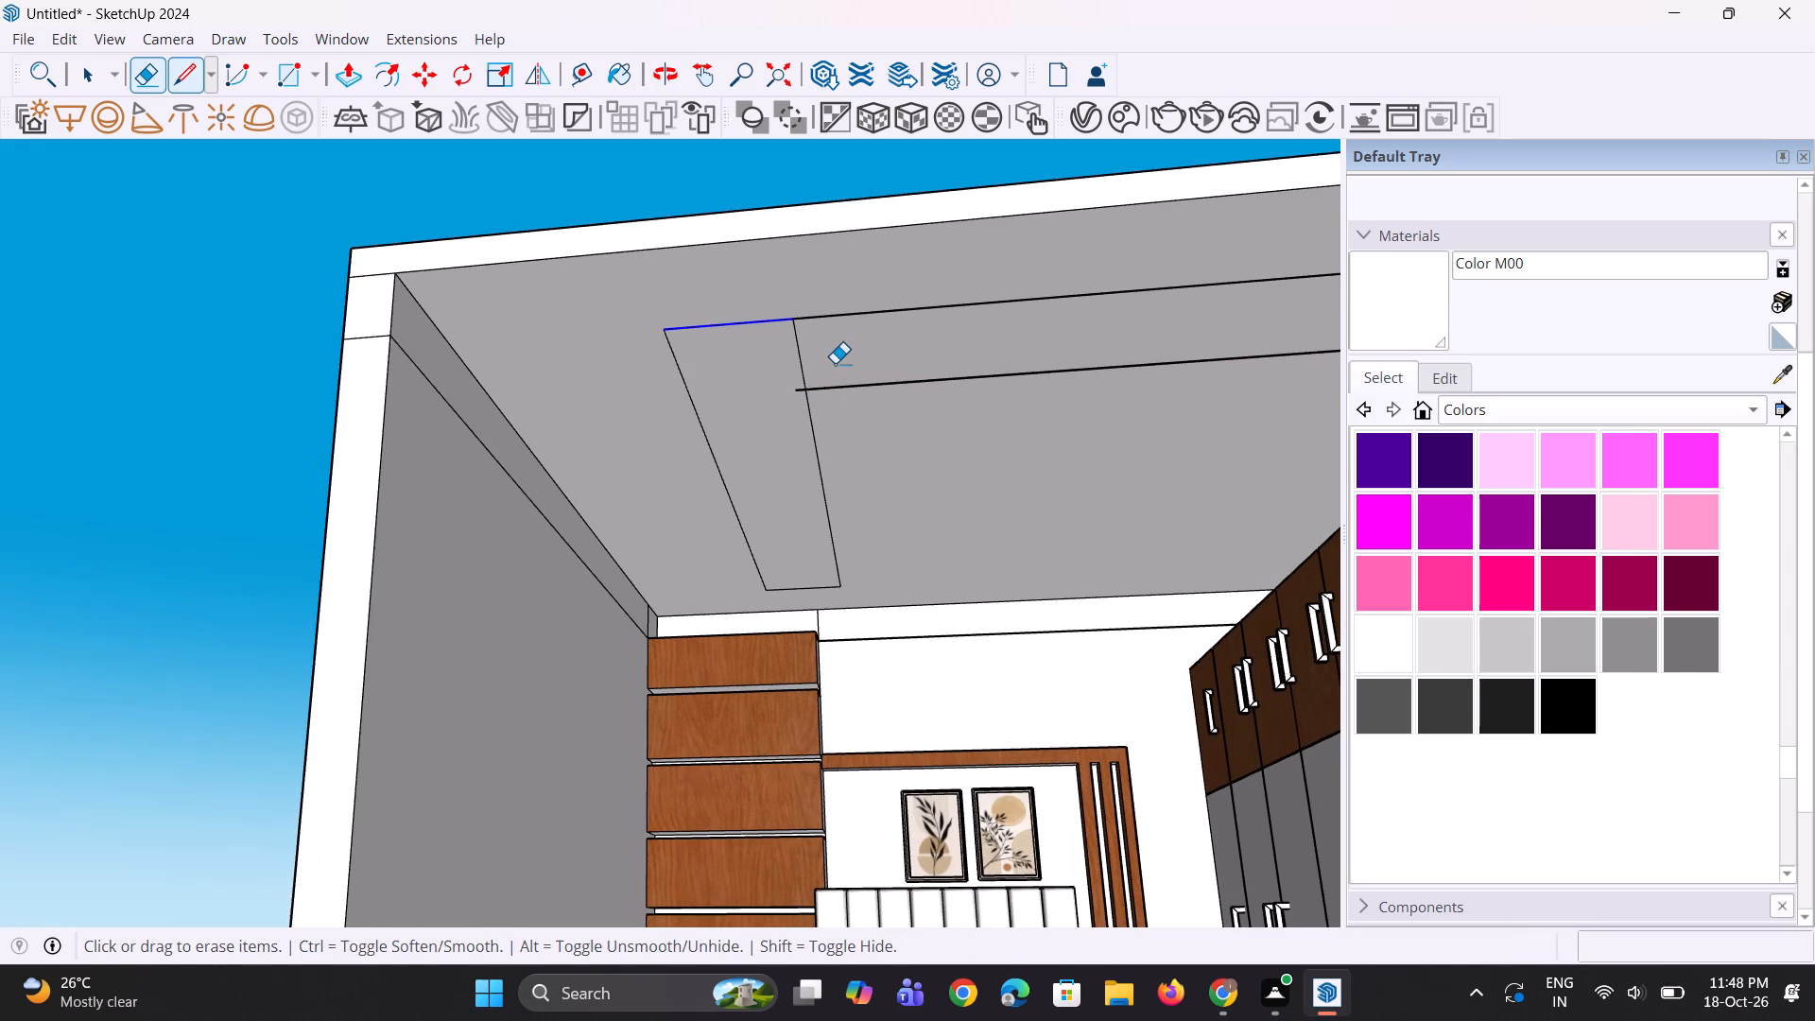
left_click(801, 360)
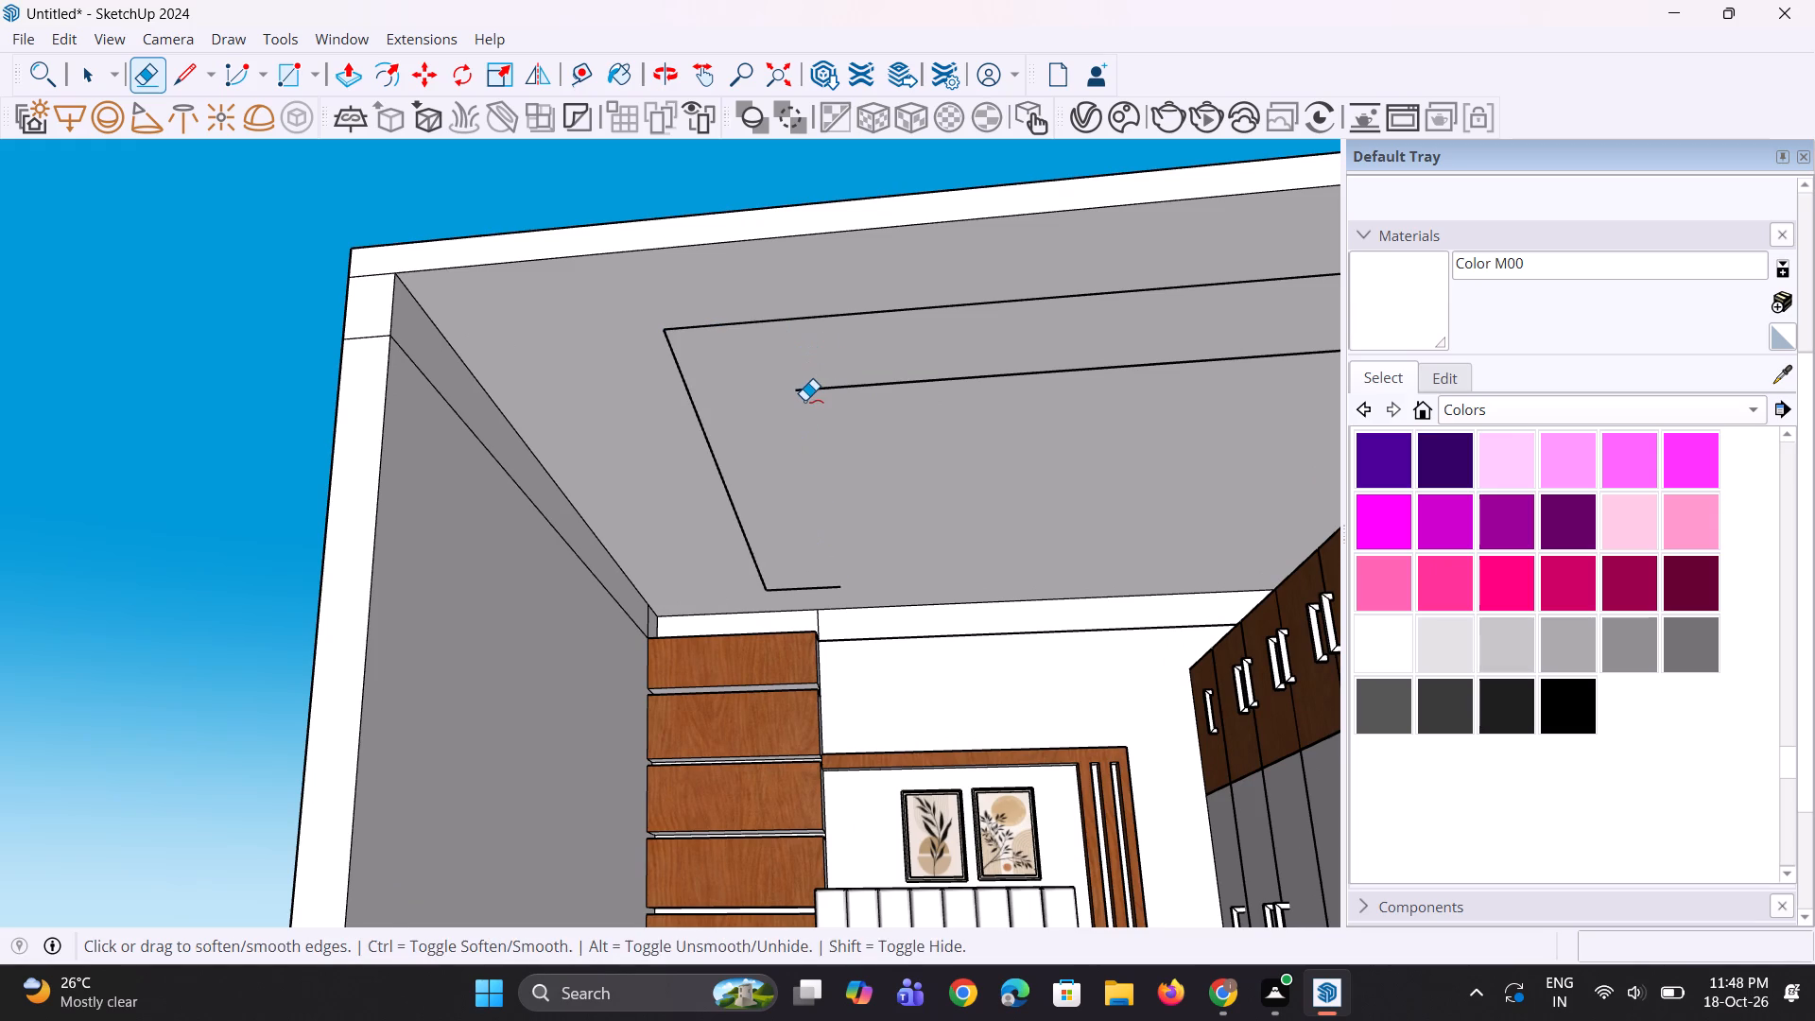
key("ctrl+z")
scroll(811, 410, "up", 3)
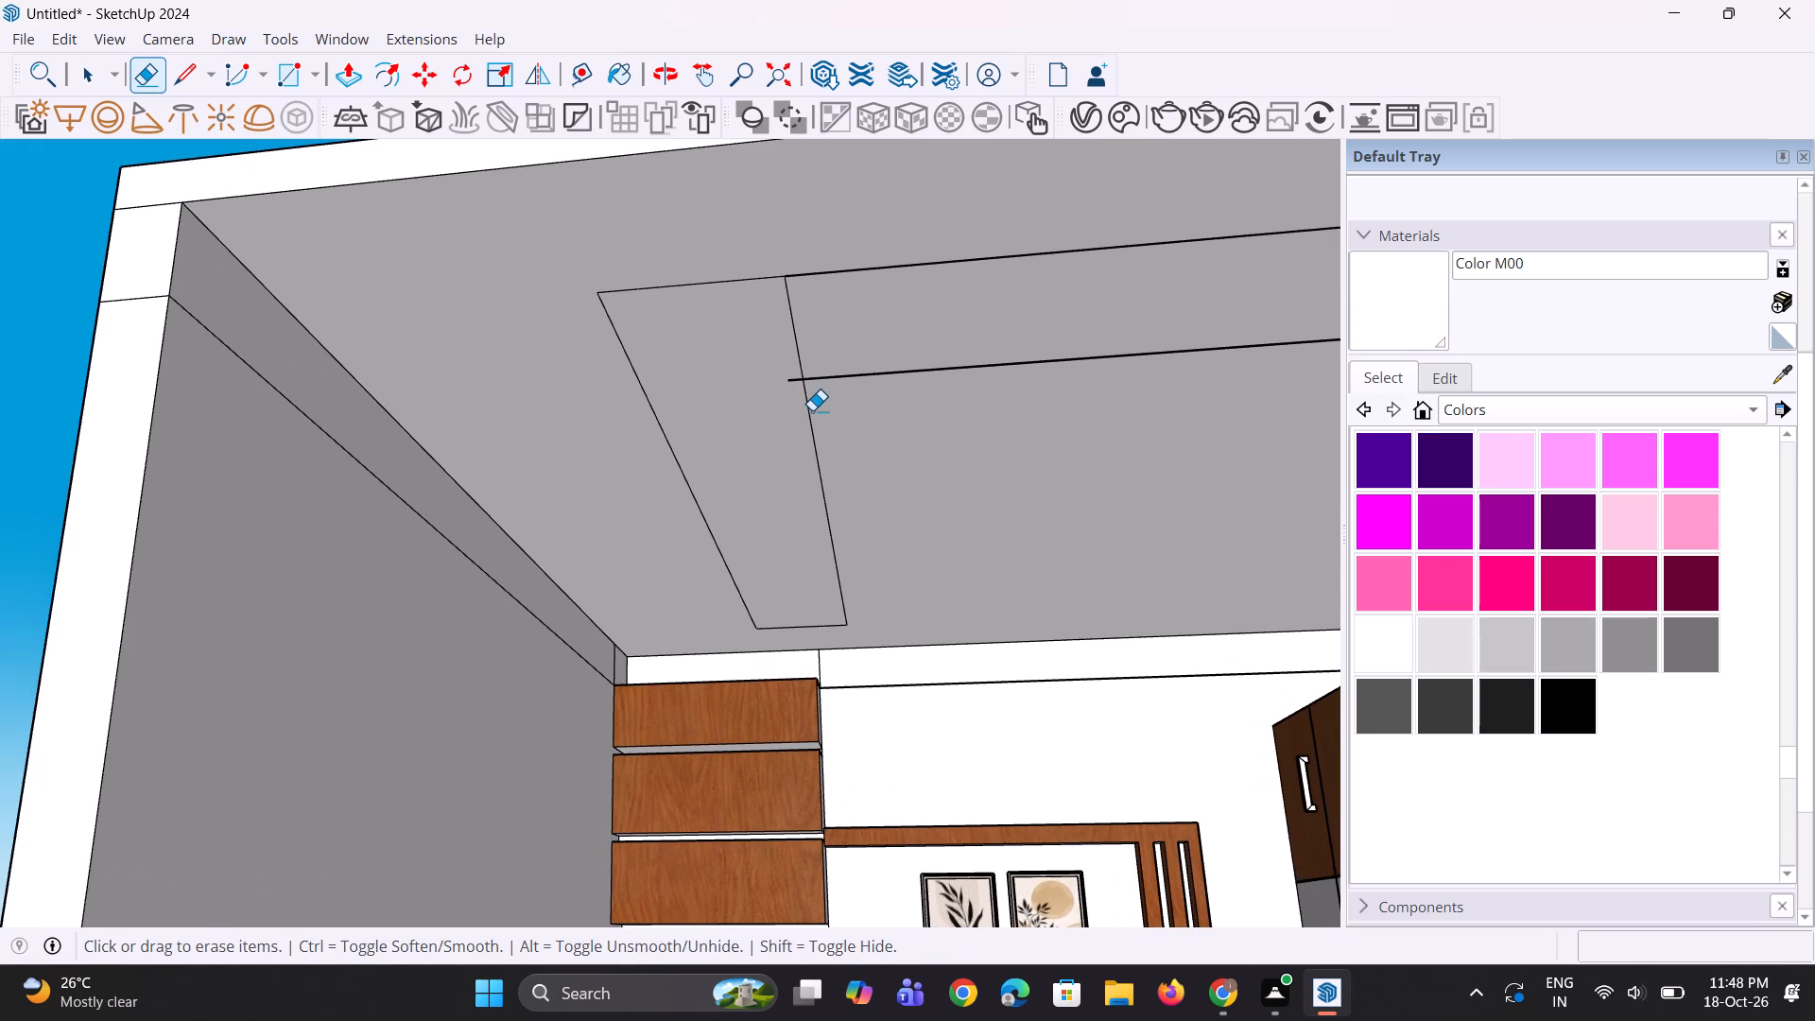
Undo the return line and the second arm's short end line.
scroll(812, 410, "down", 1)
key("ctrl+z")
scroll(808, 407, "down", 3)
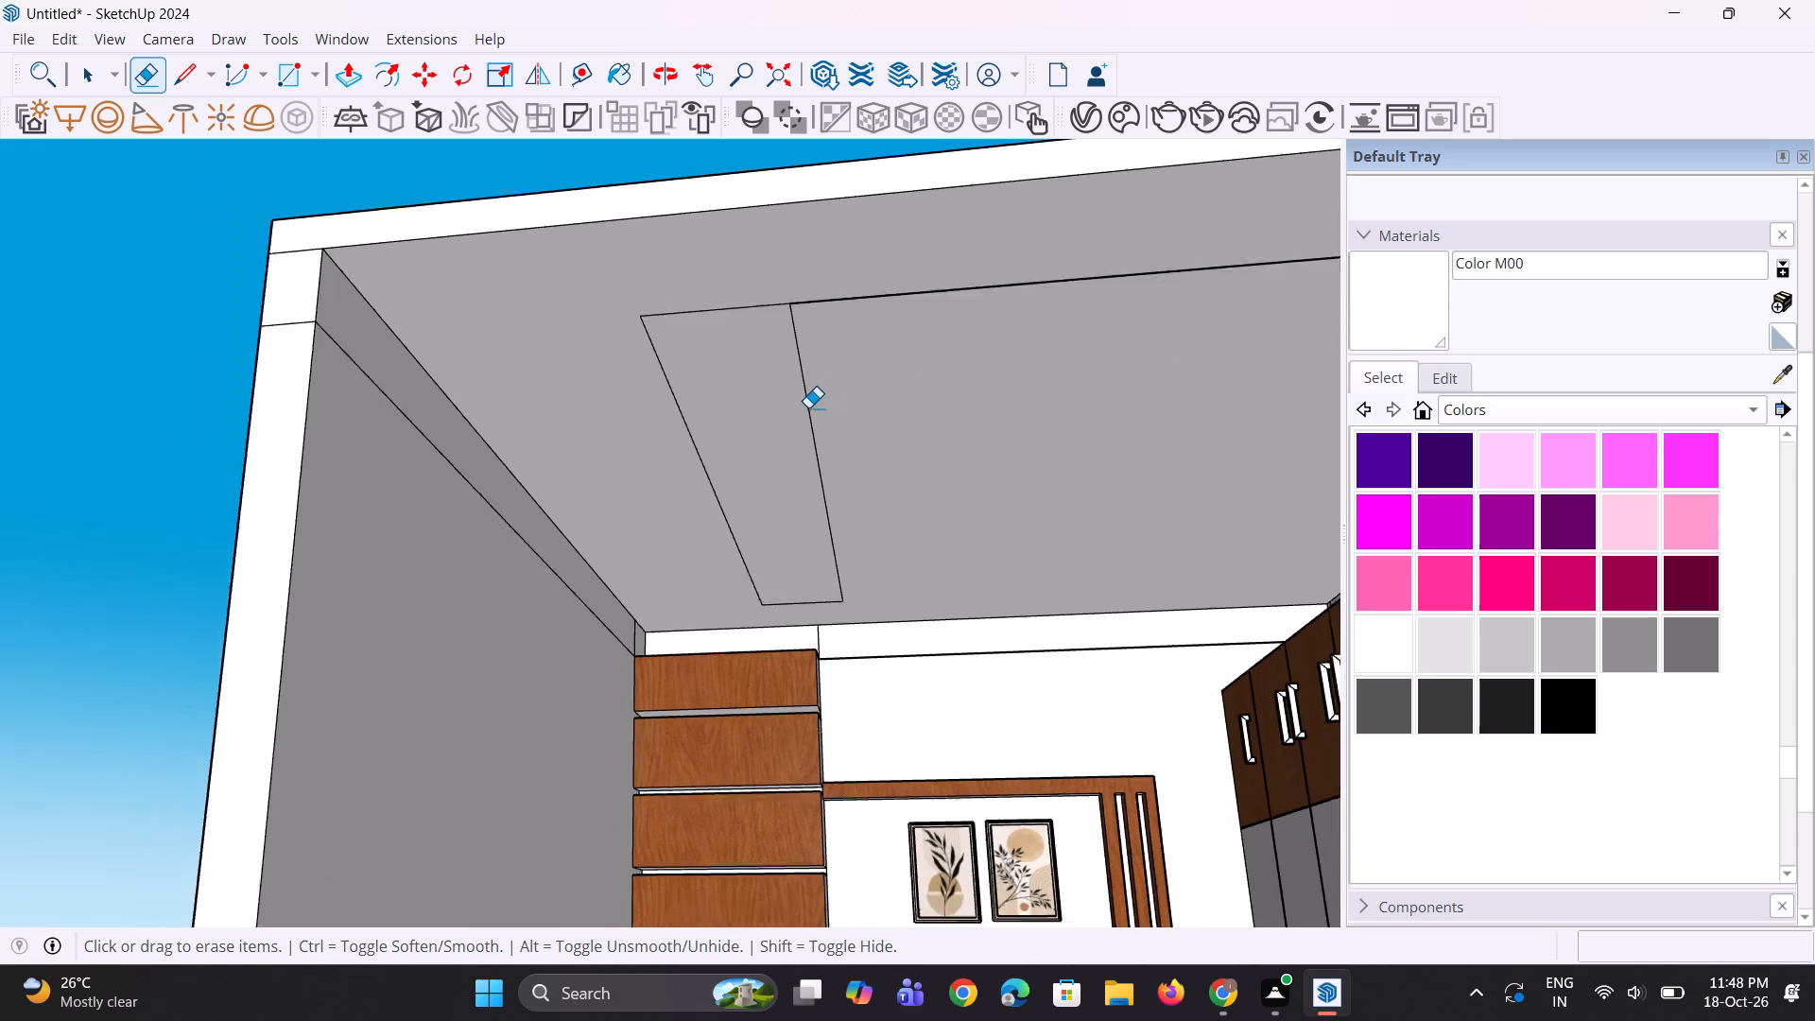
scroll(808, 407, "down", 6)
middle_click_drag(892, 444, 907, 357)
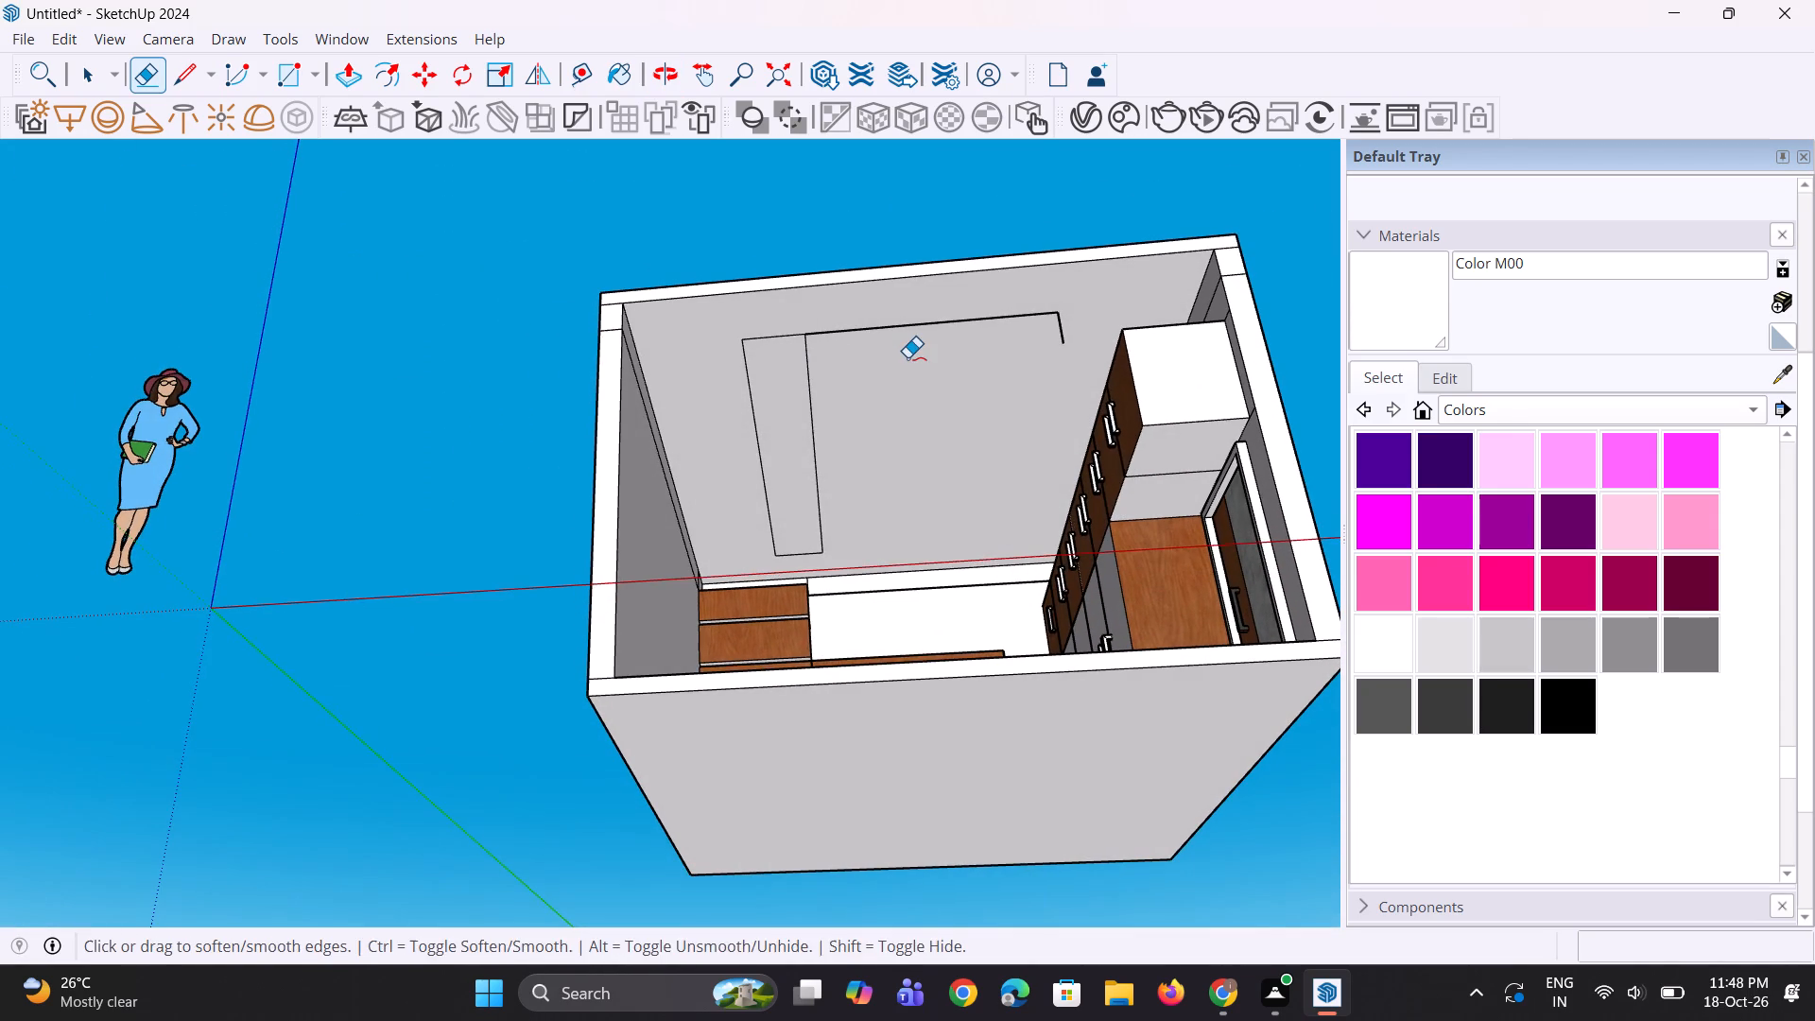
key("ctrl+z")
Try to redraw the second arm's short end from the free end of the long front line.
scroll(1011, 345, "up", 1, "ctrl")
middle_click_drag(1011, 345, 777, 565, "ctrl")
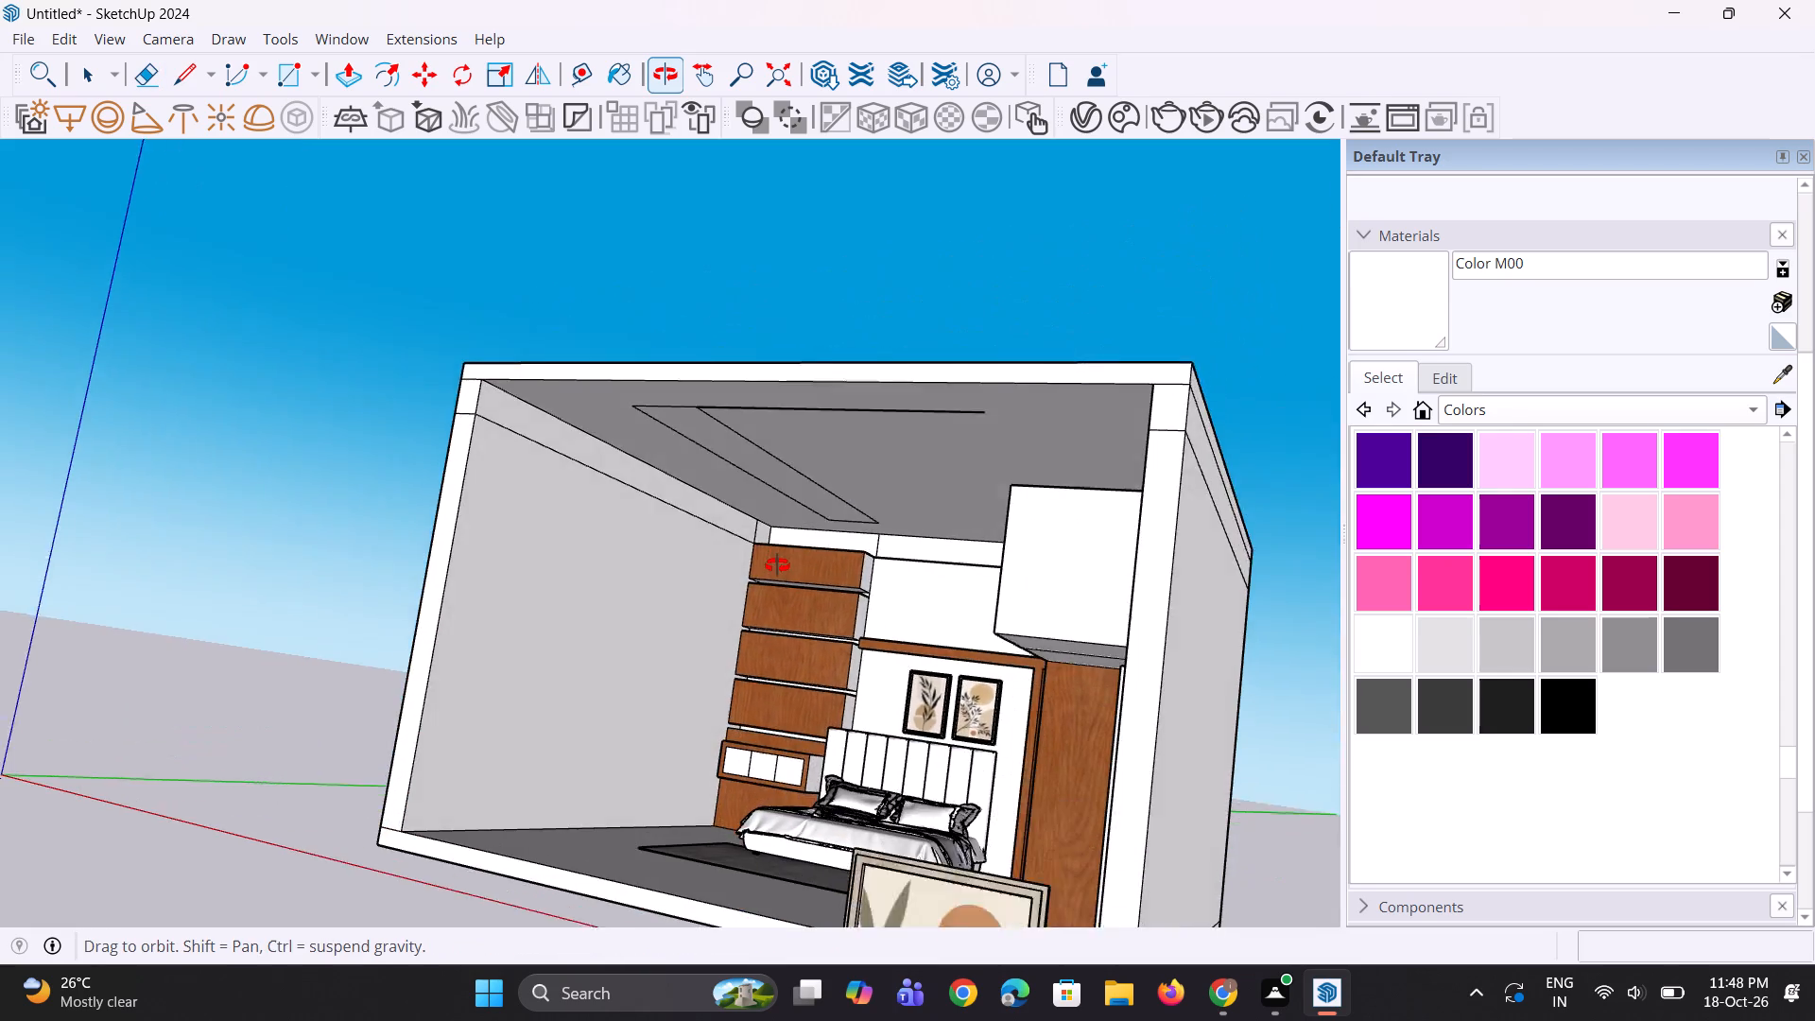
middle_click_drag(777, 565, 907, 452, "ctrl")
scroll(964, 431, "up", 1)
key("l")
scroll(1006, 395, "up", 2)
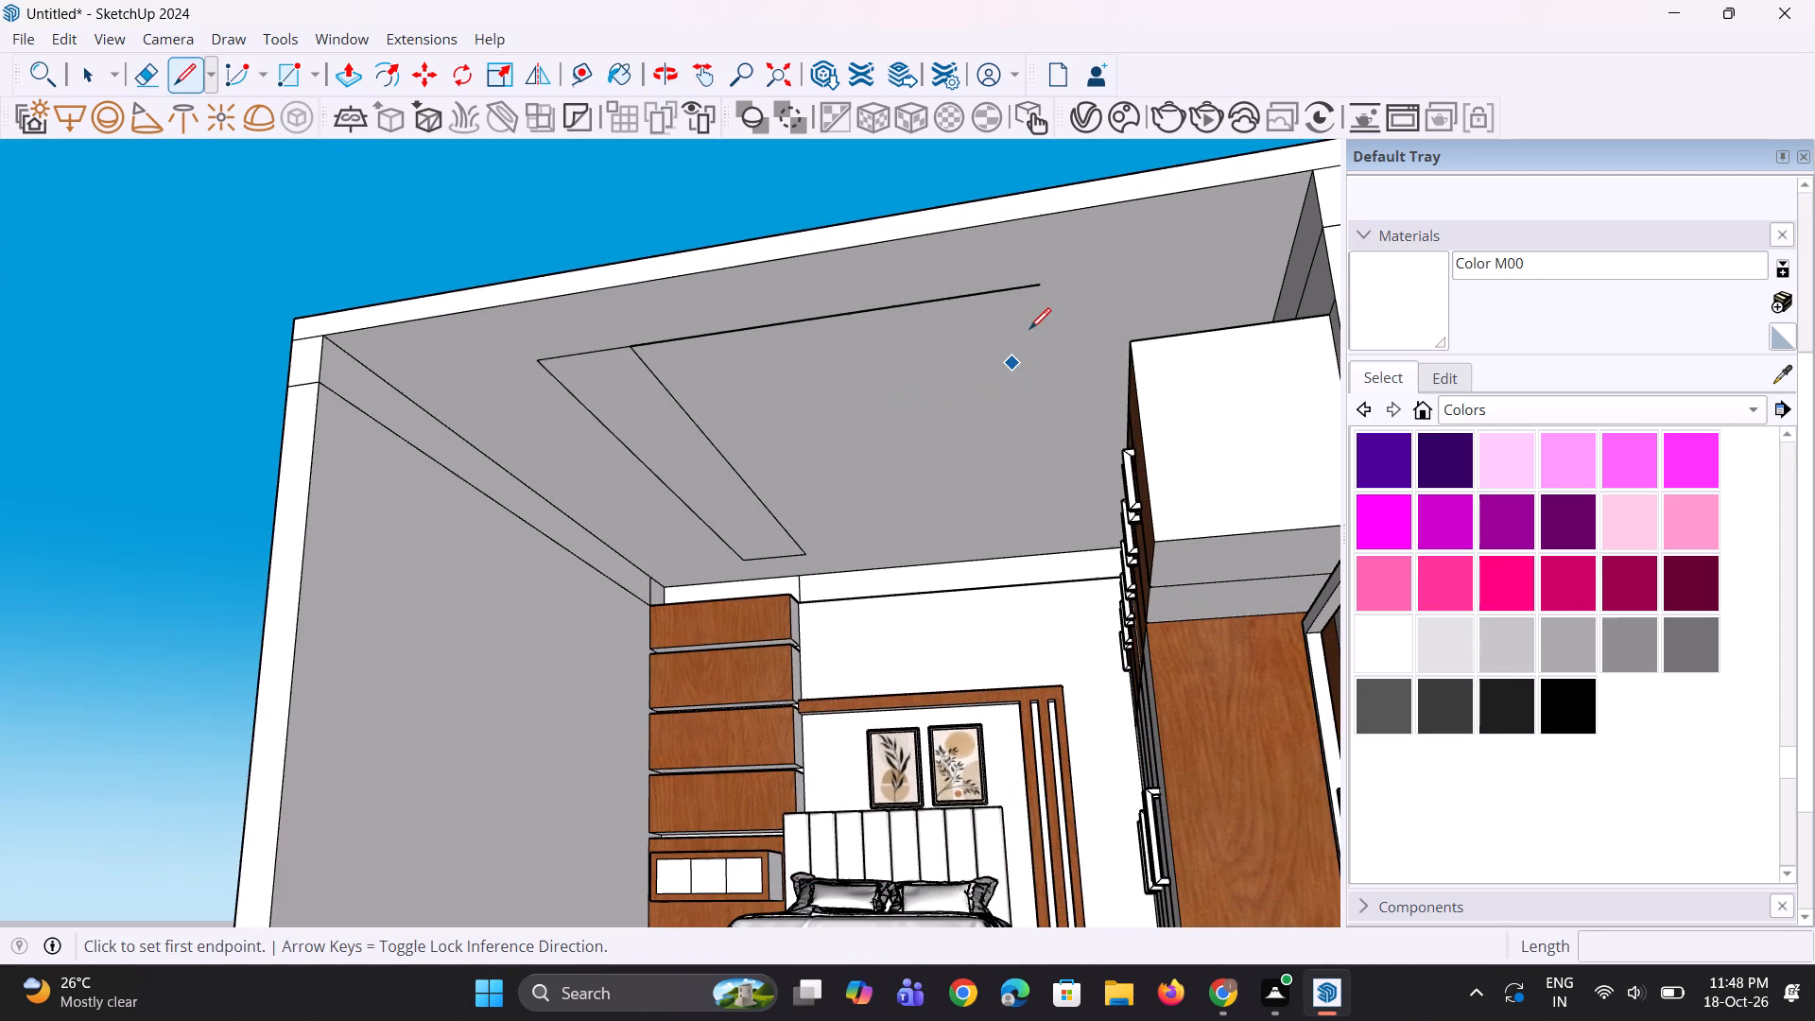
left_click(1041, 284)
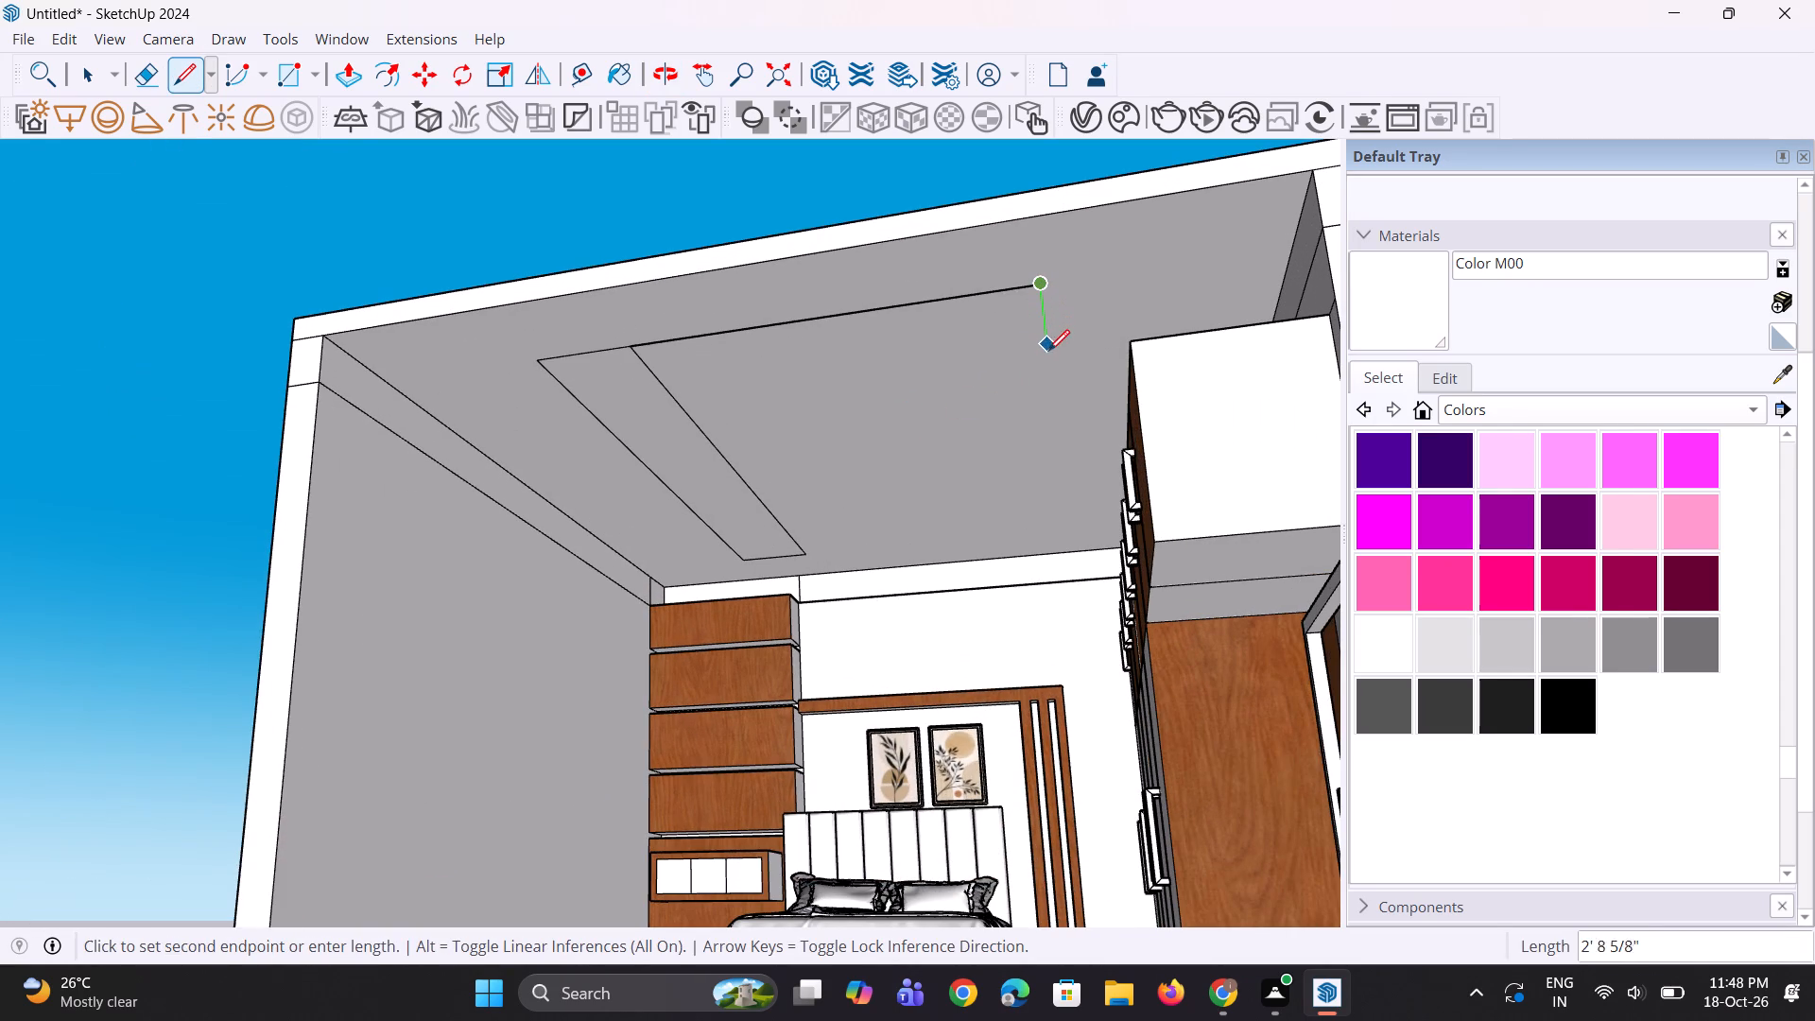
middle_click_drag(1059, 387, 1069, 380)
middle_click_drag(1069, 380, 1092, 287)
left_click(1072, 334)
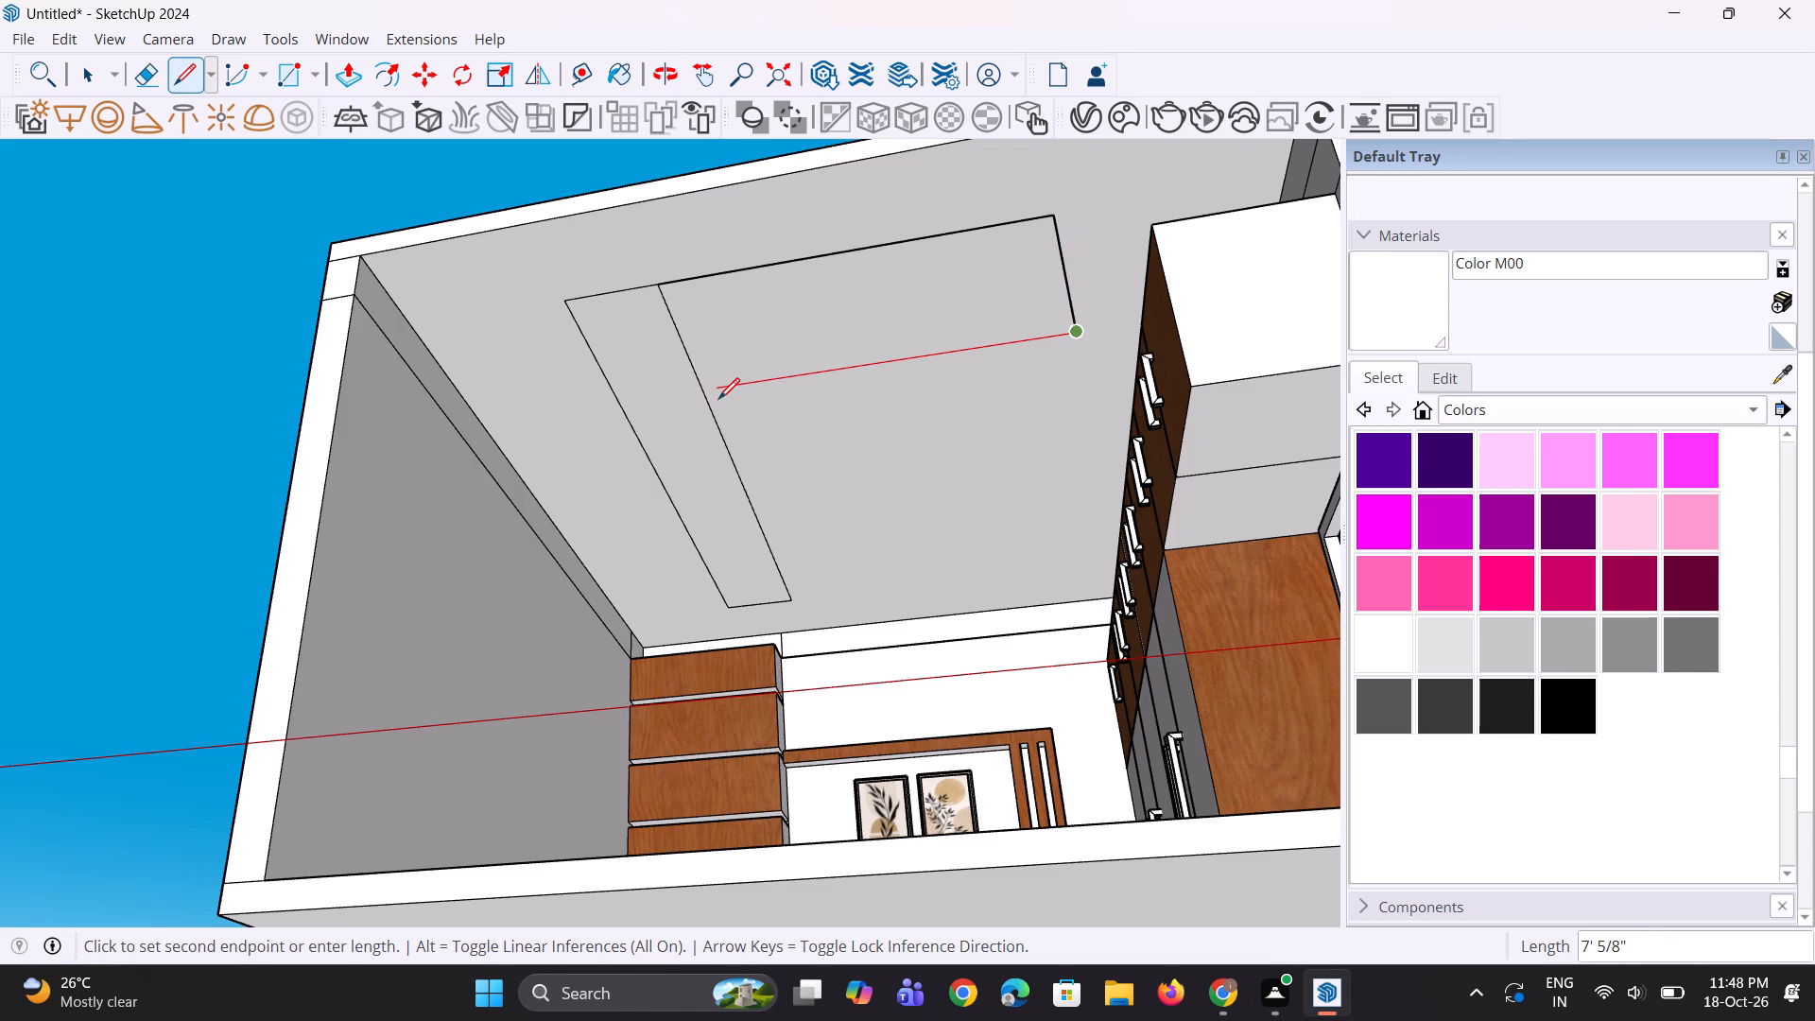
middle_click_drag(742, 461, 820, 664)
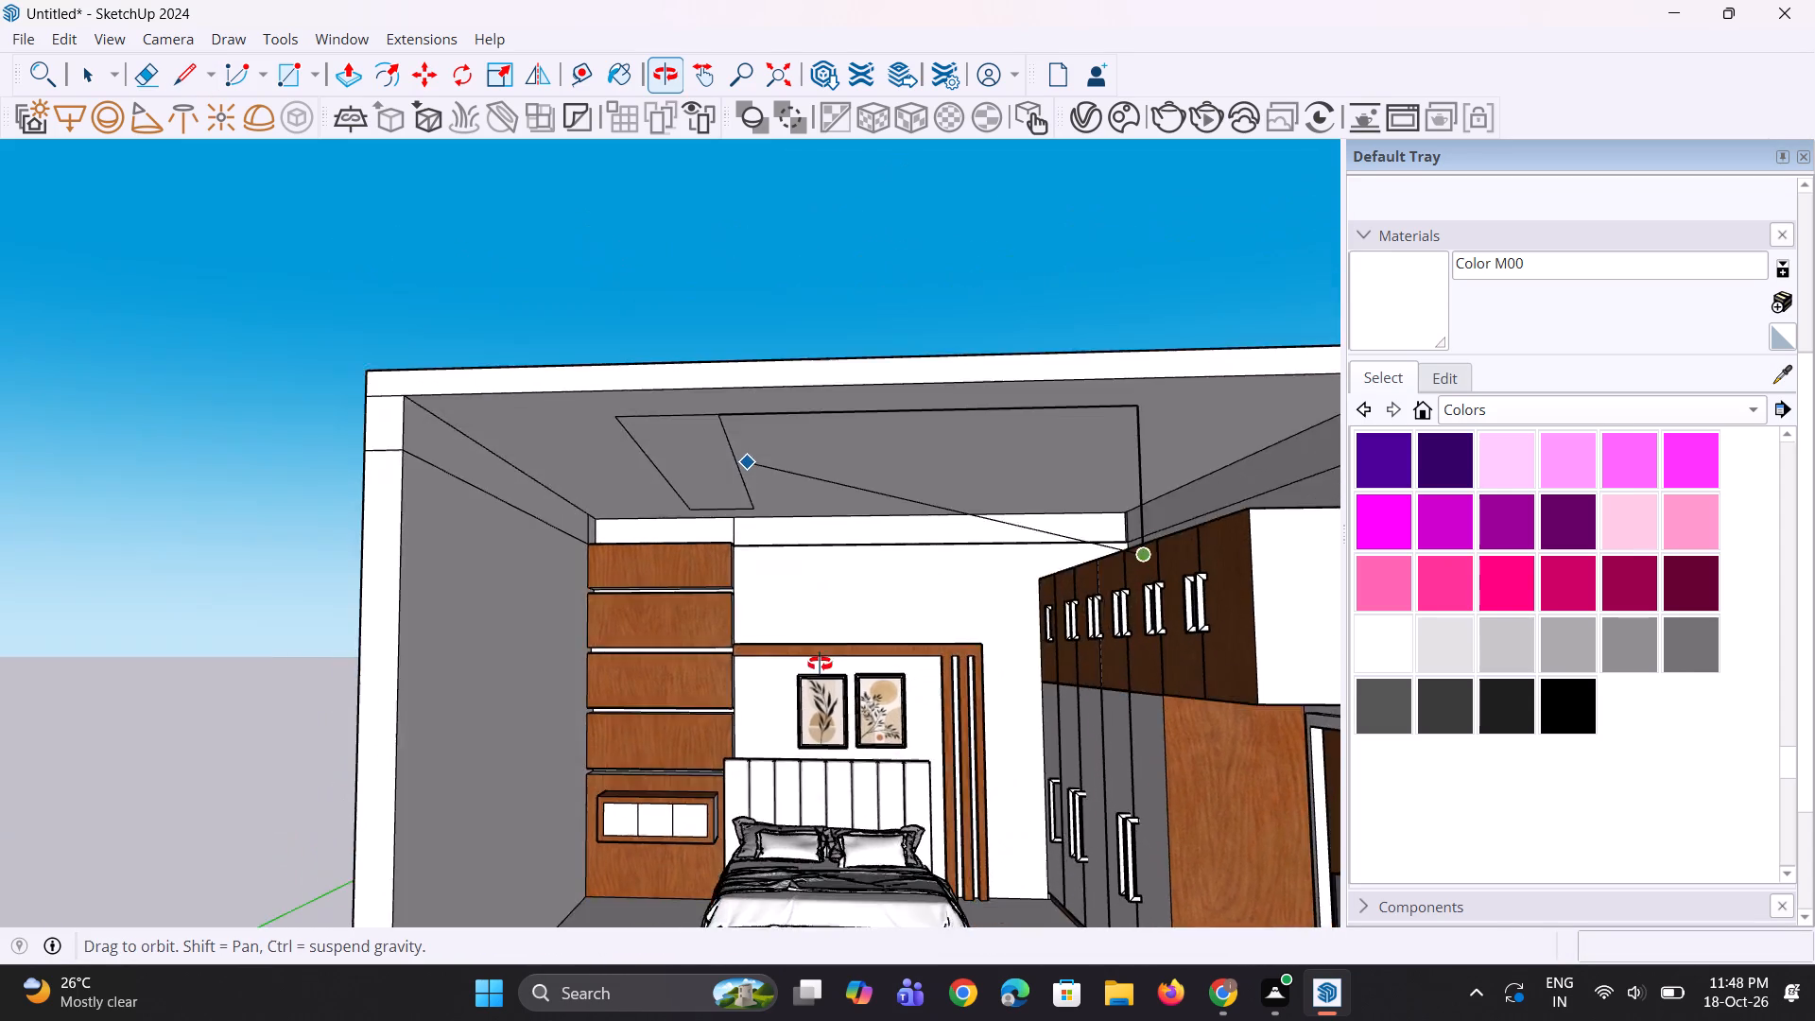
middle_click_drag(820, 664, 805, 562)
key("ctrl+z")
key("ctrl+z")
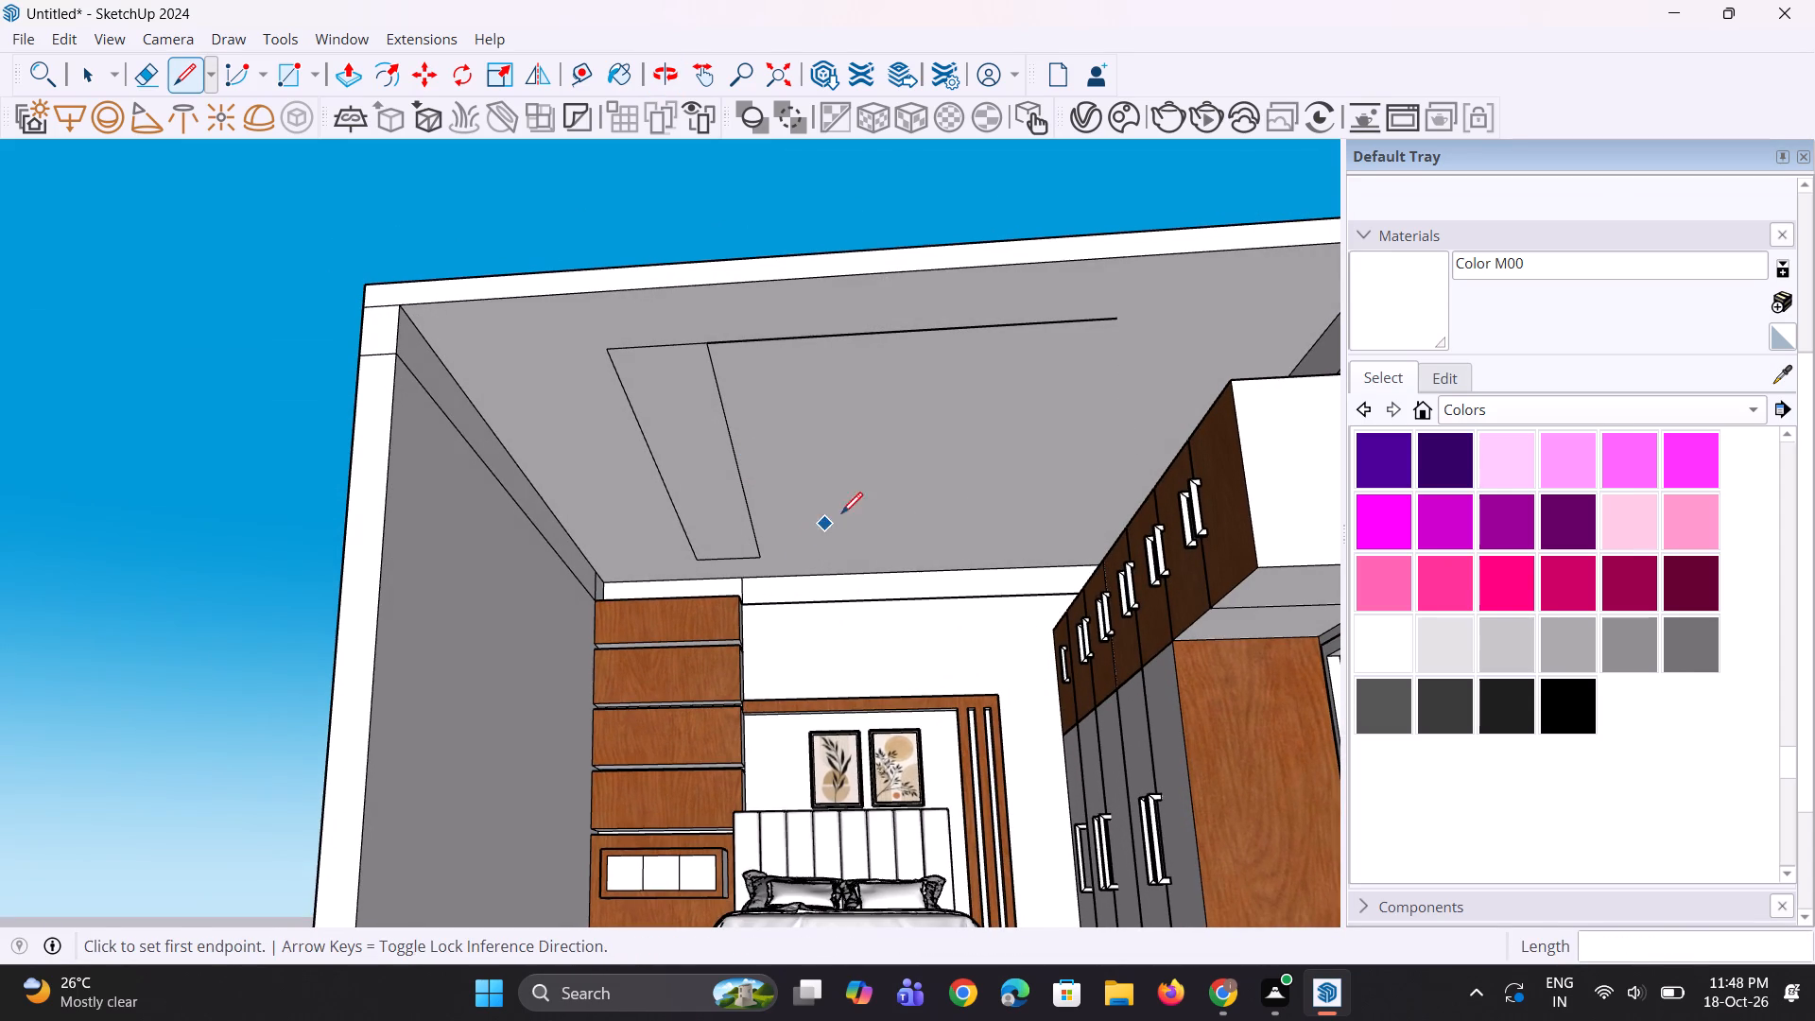
Draw the second arm's short end on the ceiling and a return line about 8' 4" long to the rectangle's inner edge.
scroll(1108, 325, "up", 1)
left_click(1117, 320)
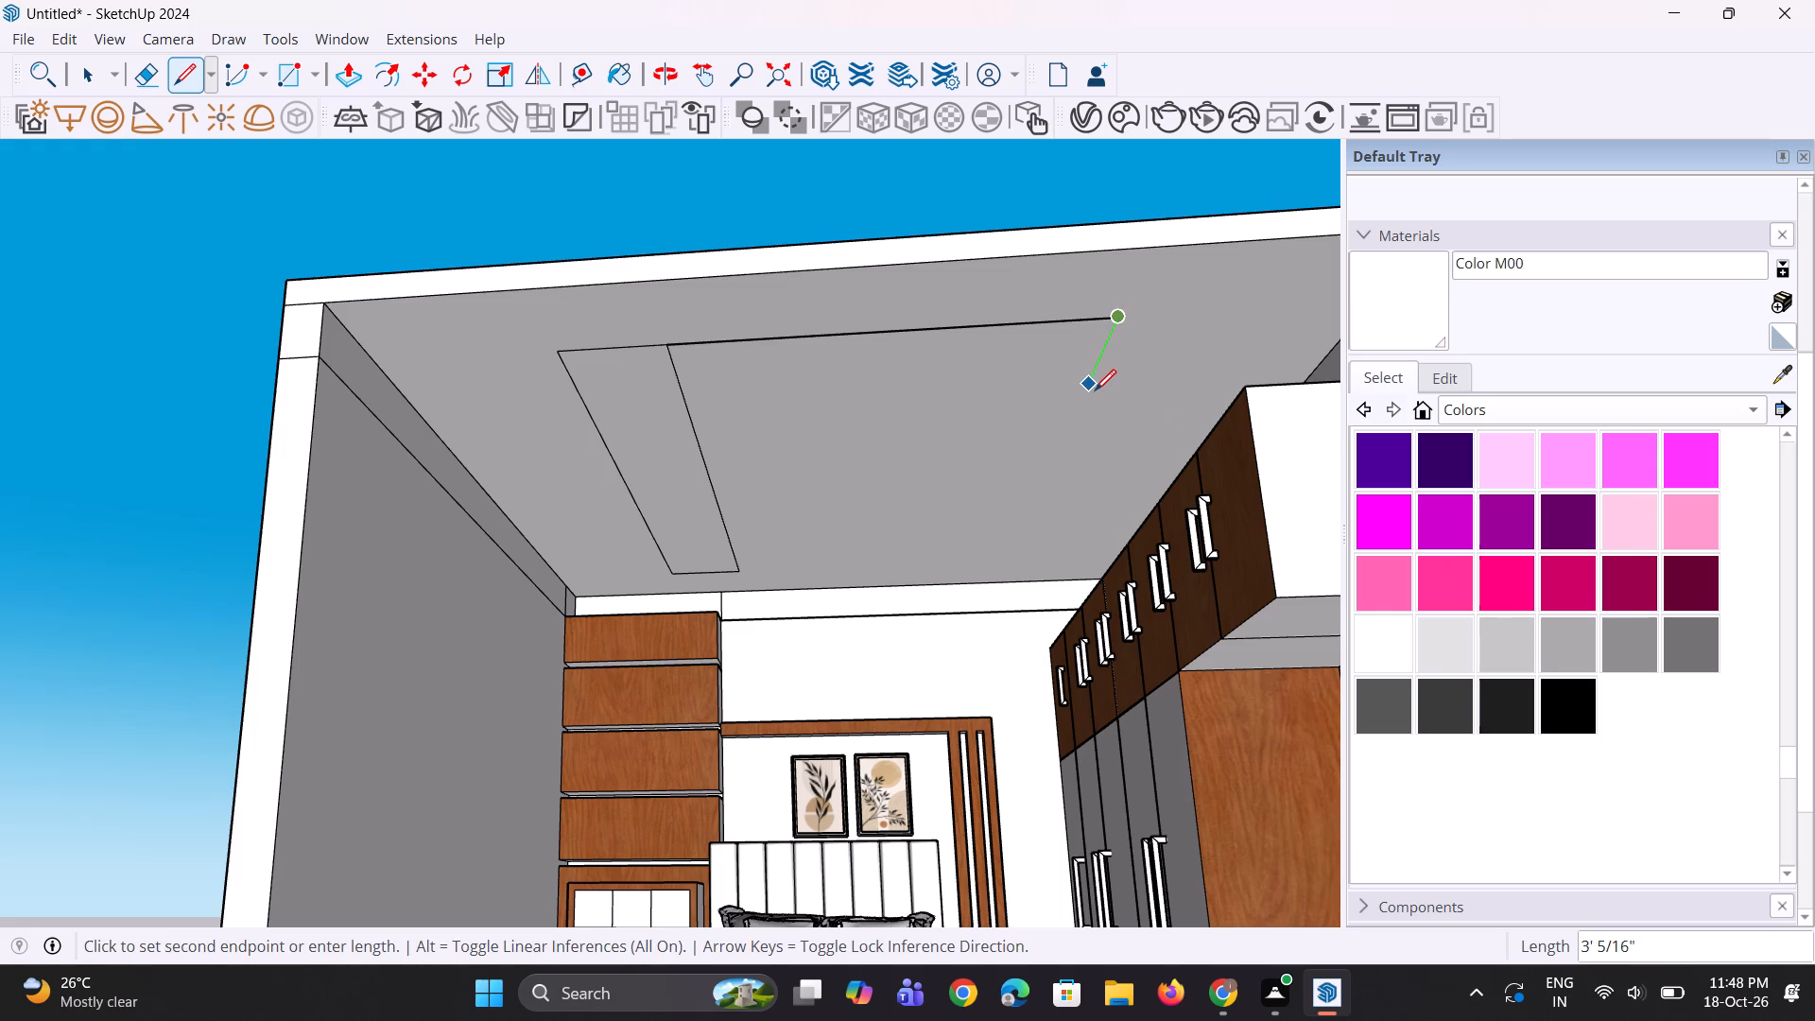
left_click(1094, 398)
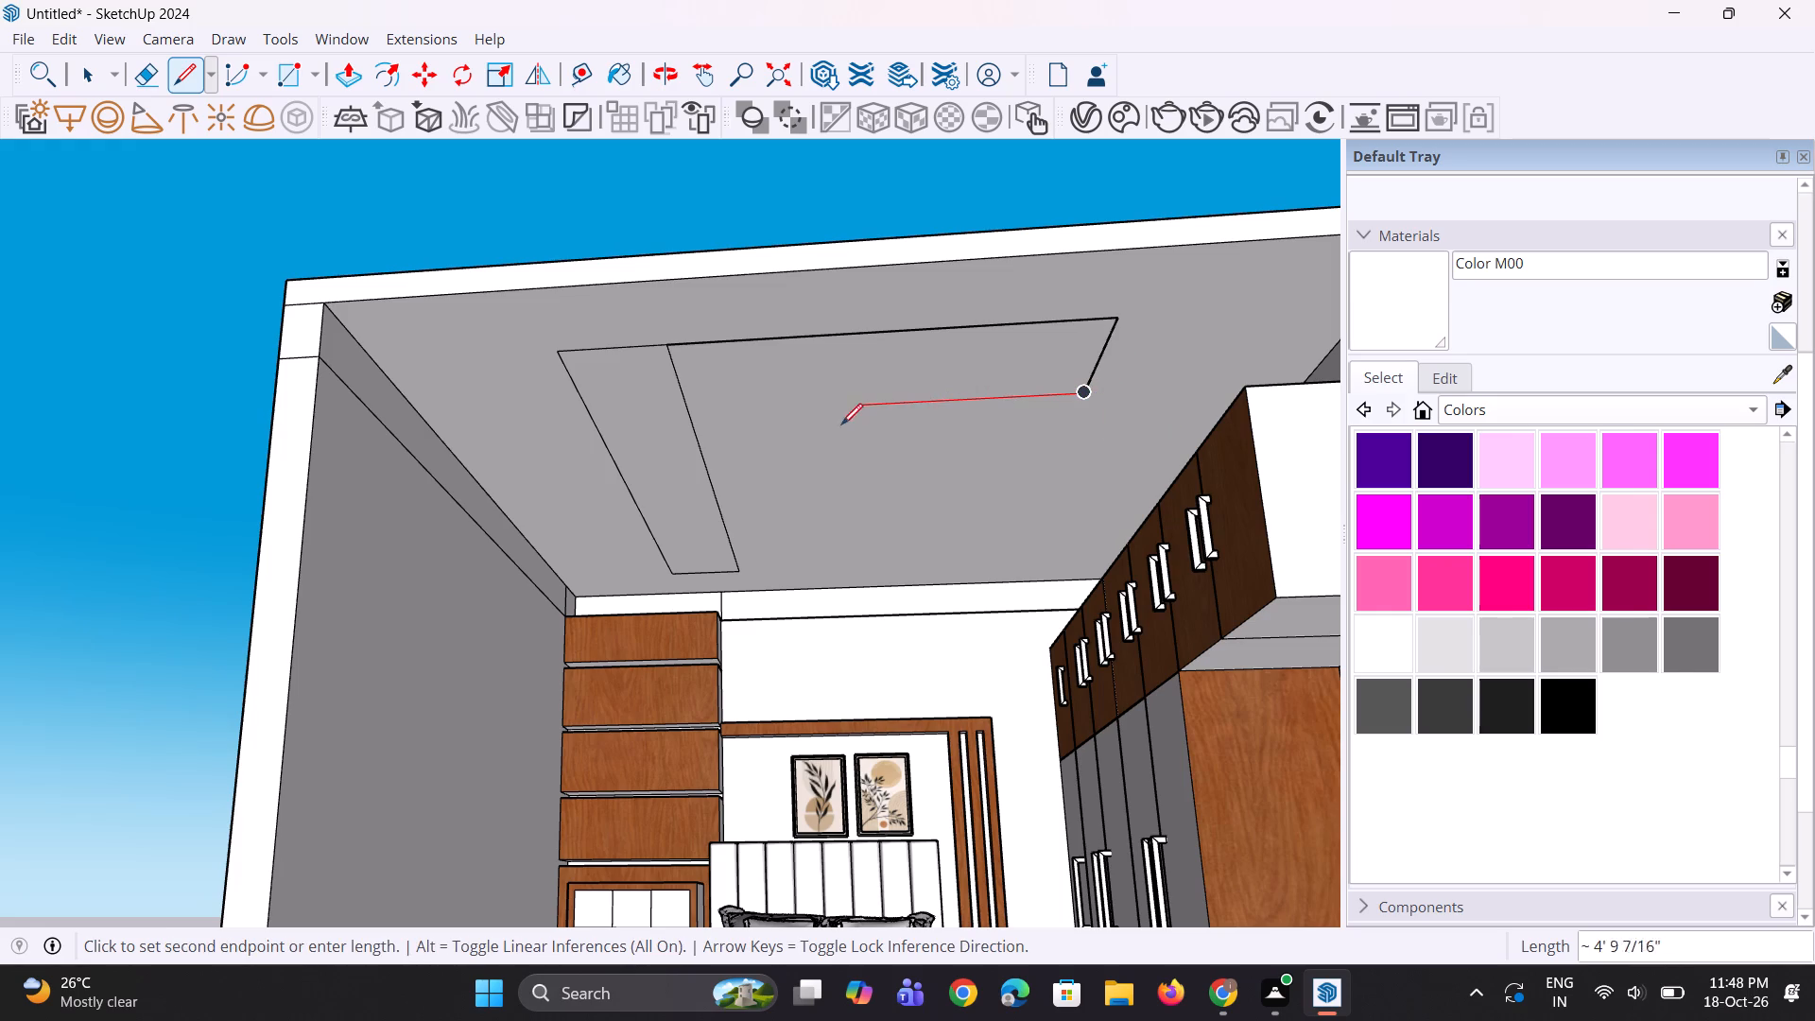
left_click(696, 423)
middle_click_drag(751, 458, 752, 415)
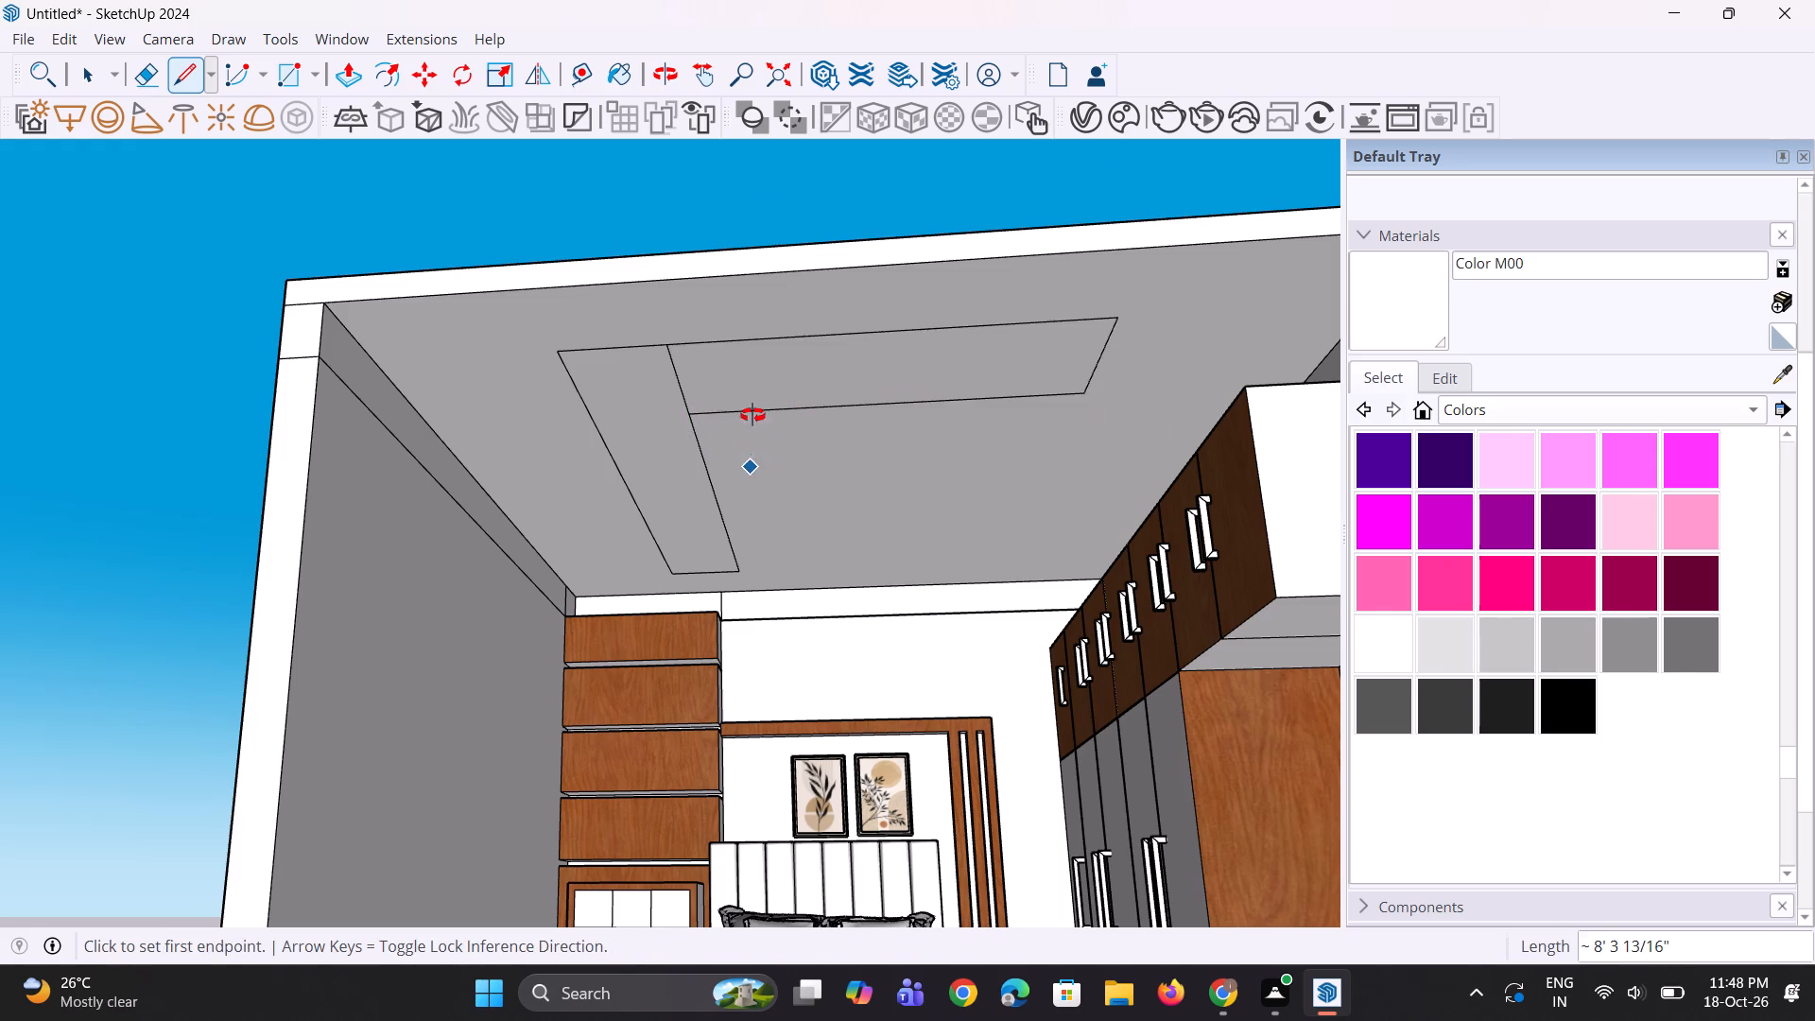
middle_click_drag(752, 415, 753, 411)
Erase the edge dividing the rectangle from the second arm, merging them into one L-shaped ceiling outline.
scroll(677, 343, "up", 4)
key("e")
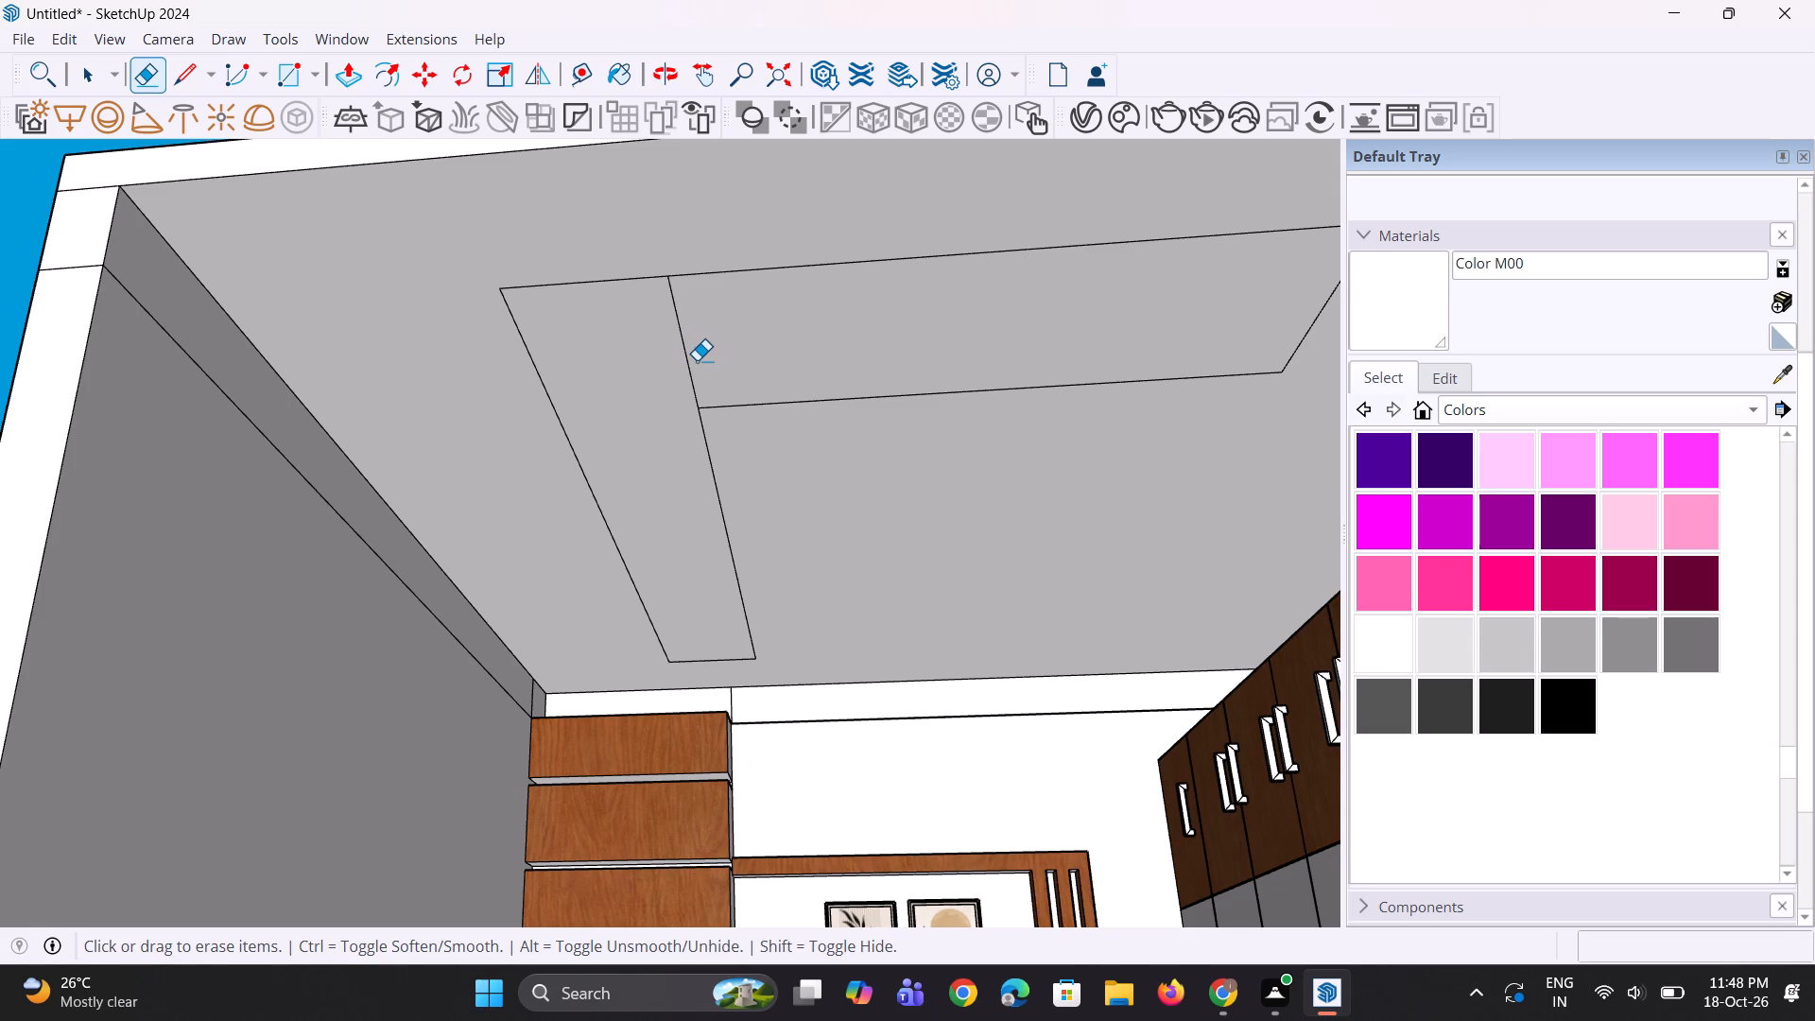
left_click(688, 363)
scroll(676, 453, "down", 10)
middle_click_drag(712, 466, 717, 467)
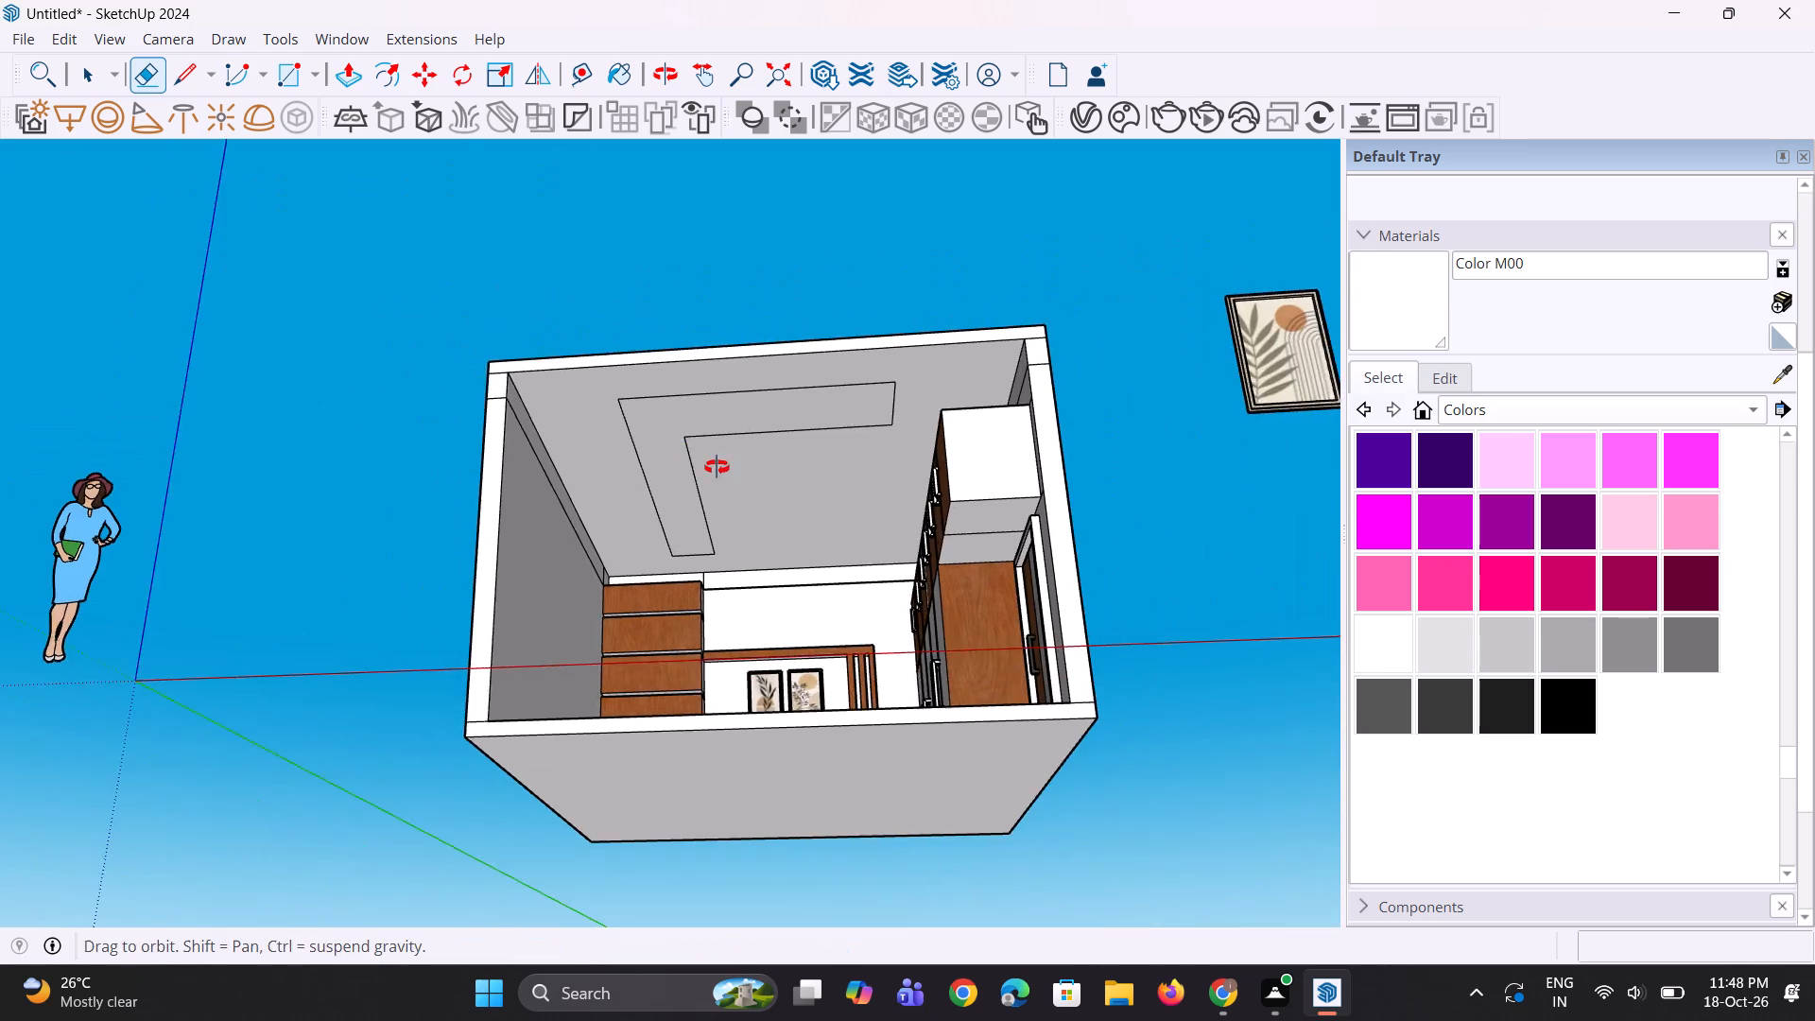
middle_click_drag(717, 467, 732, 478)
Move the L-shape's short end edge about 1' 1 5/8" toward the wardrobe side to lengthen the front arm.
key("space")
key("space")
scroll(735, 437, "up", 7)
middle_click(735, 488)
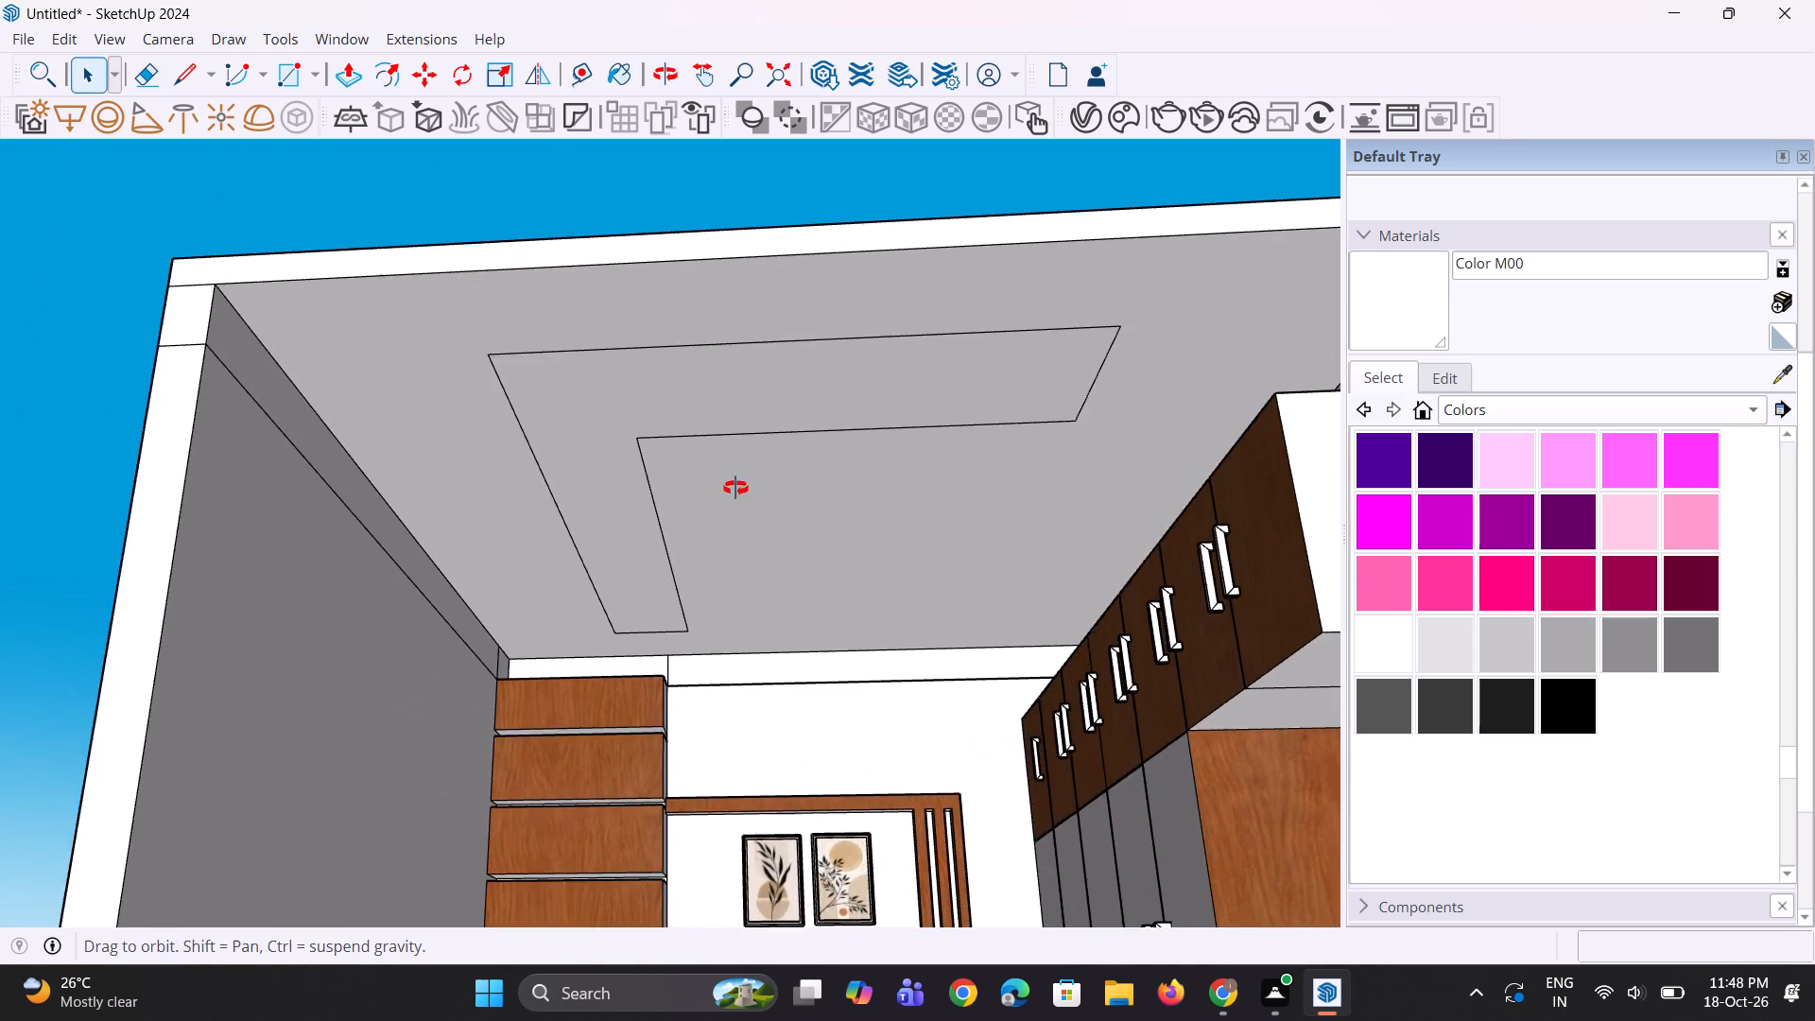
scroll(728, 487, "down", 4)
scroll(889, 455, "up", 2)
left_click(973, 429)
scroll(973, 429, "up", 1)
key("m")
scroll(973, 429, "up", 3)
left_click(973, 434)
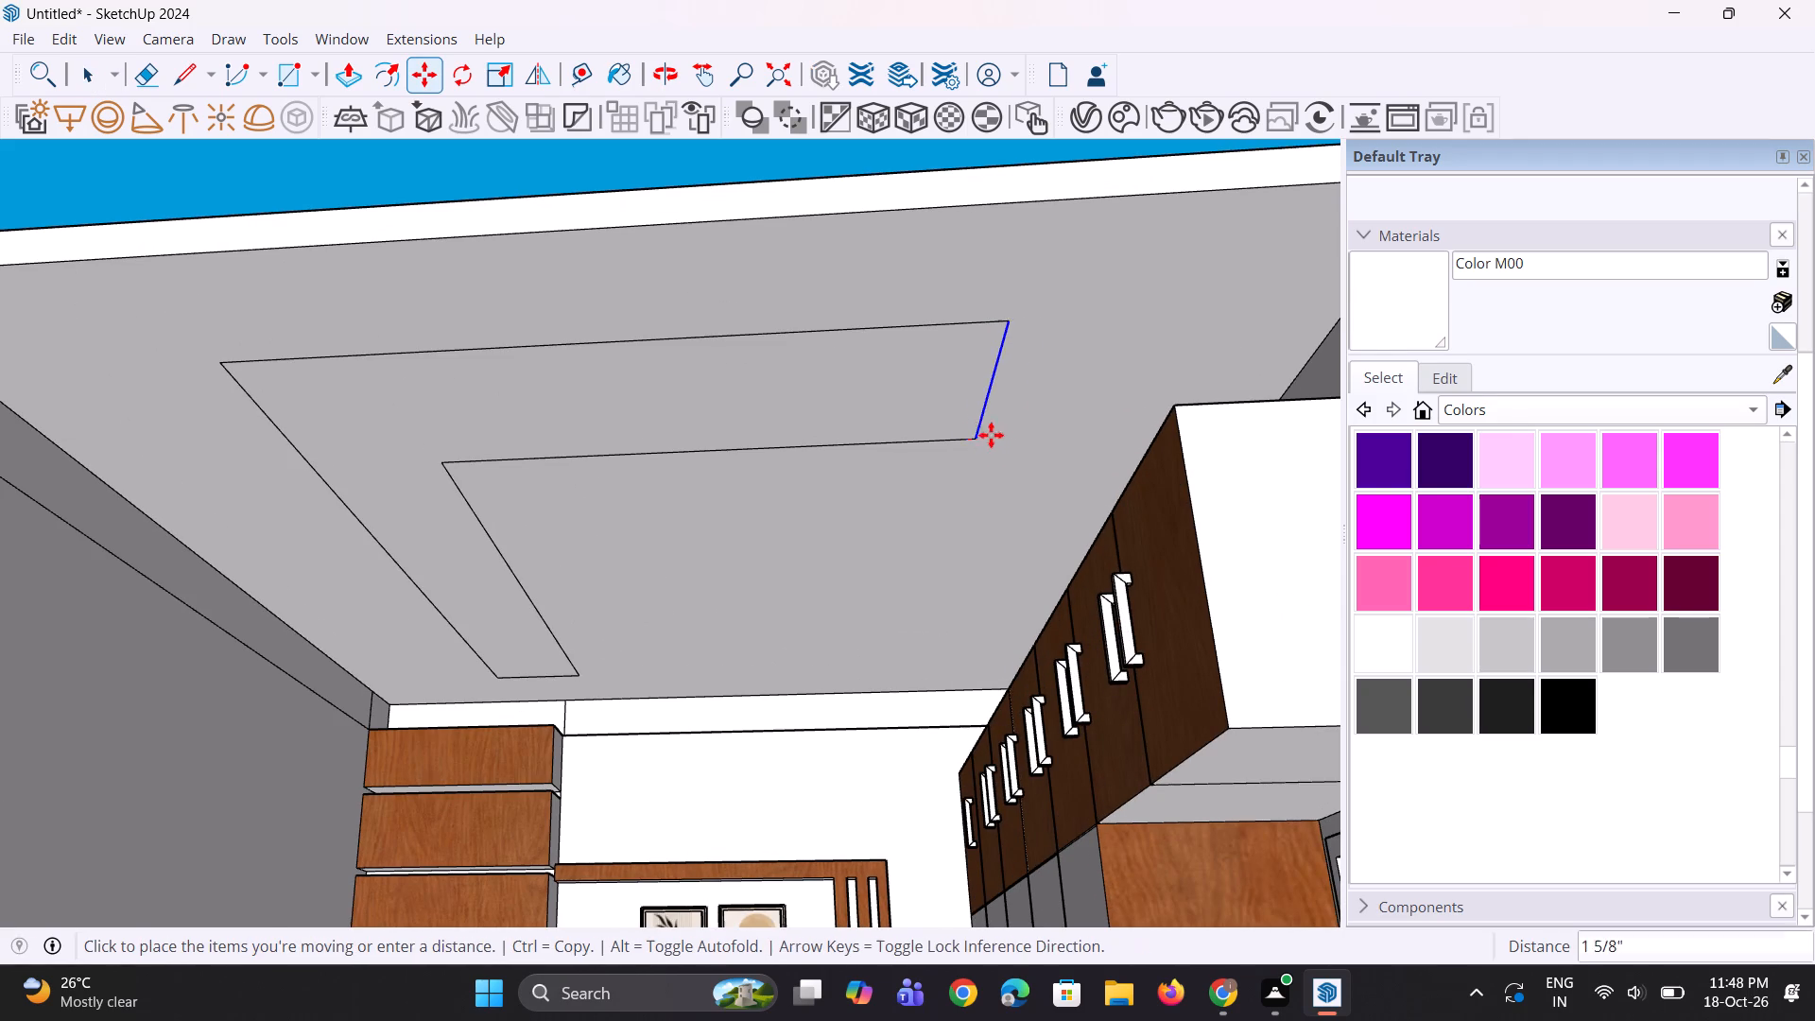
left_click(1042, 438)
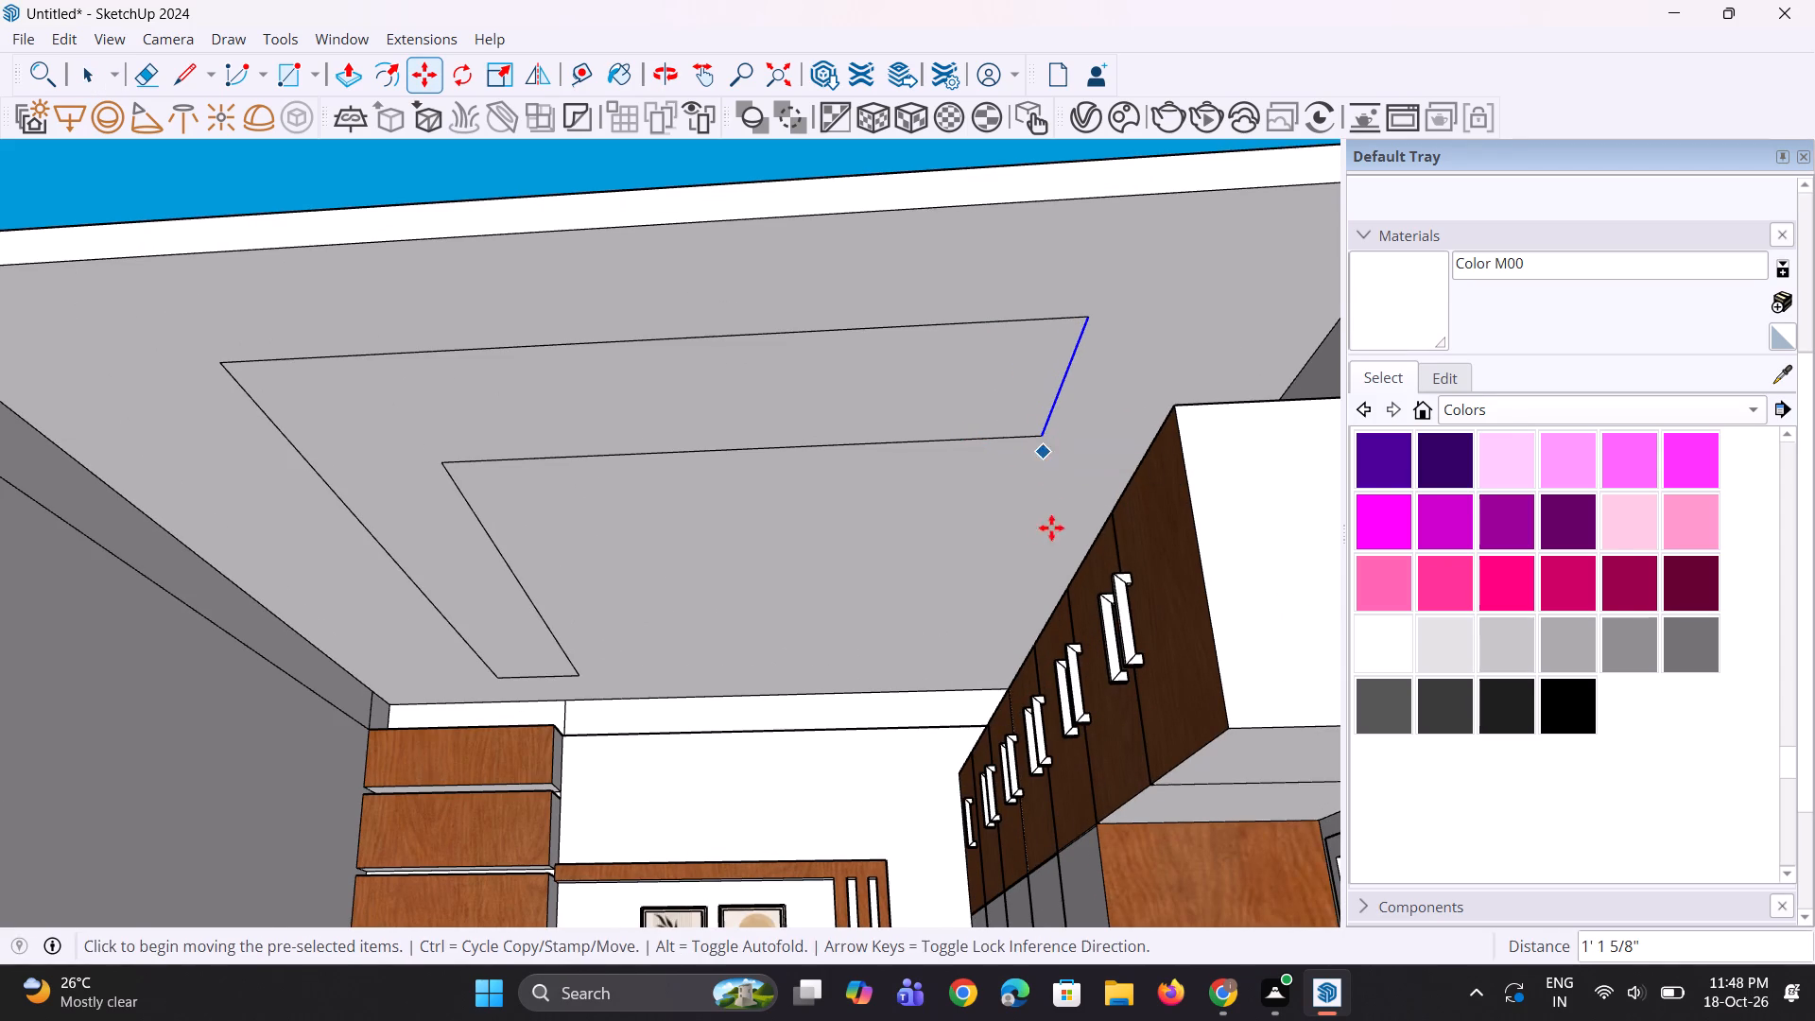
scroll(1030, 554, "down", 5)
middle_click_drag(997, 534, 977, 495)
Move the inner long edge of the L-shape's front arm about 1' 1 11/16" toward the outer edge to narrow the arm.
key("space")
key("space")
scroll(905, 404, "up", 2)
middle_click_drag(873, 455, 791, 366)
left_click(787, 315)
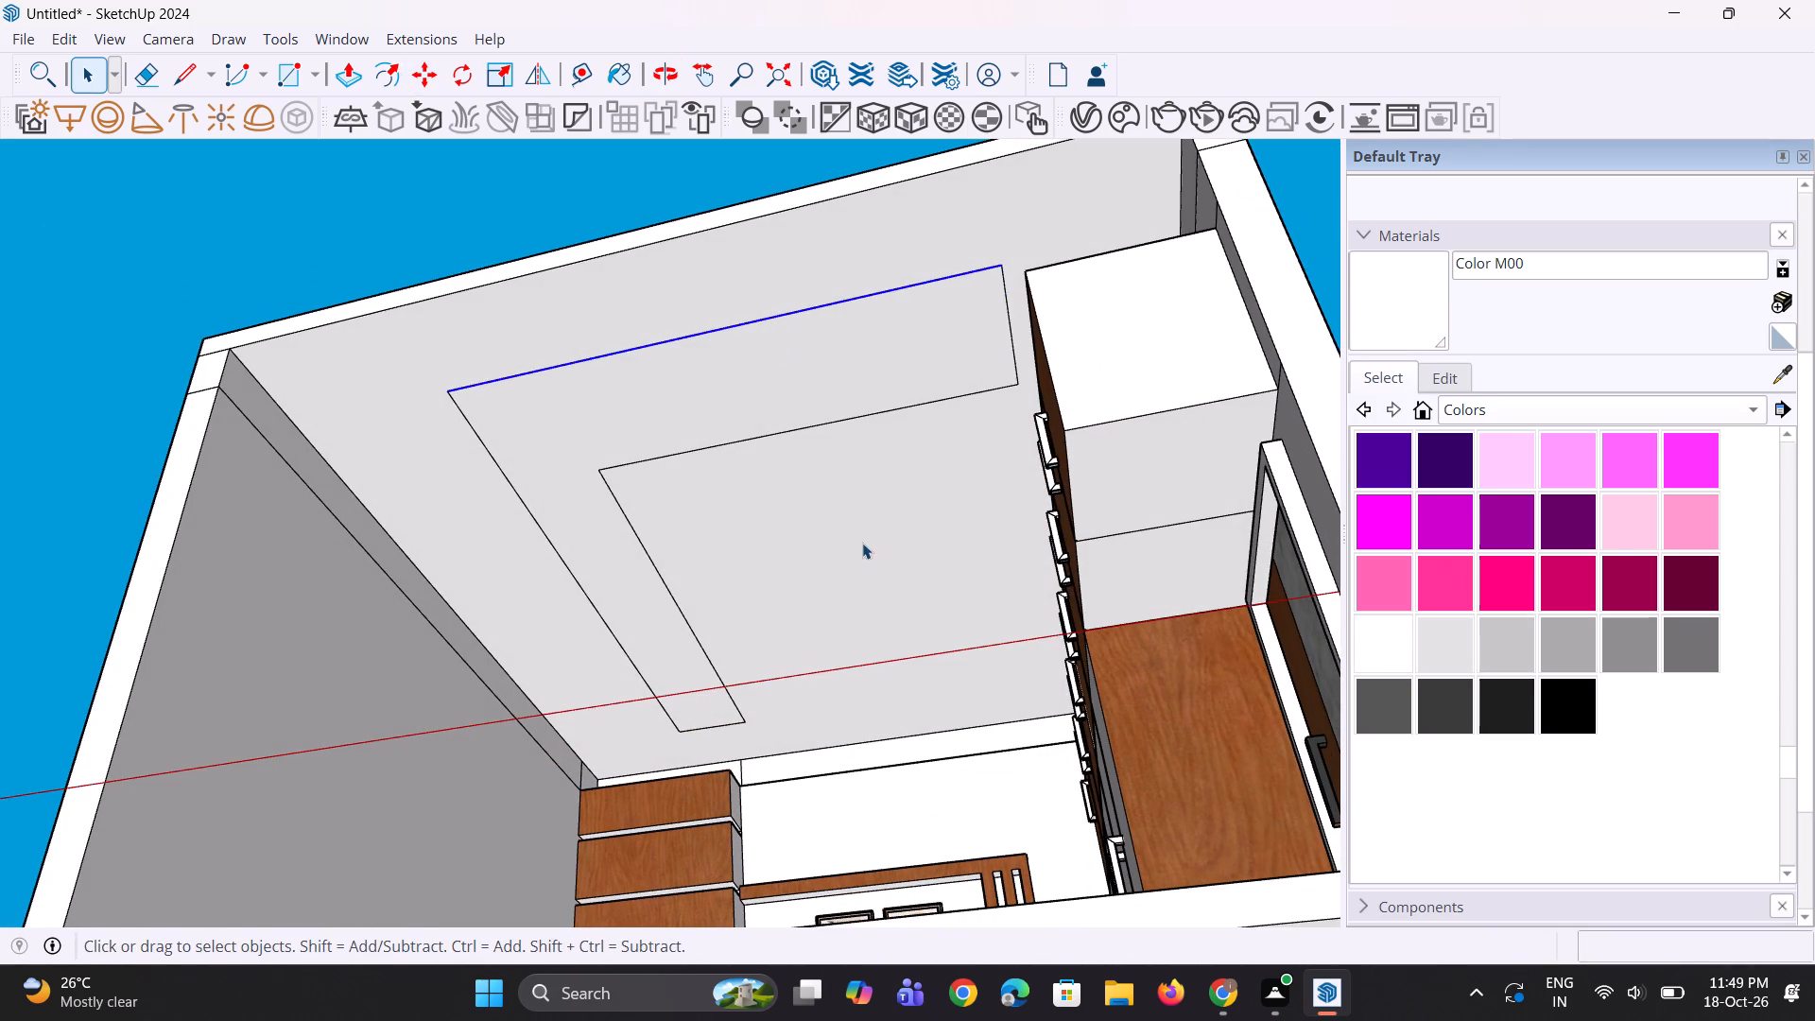
scroll(862, 543, "down", 1)
left_click(892, 419)
left_click(899, 424)
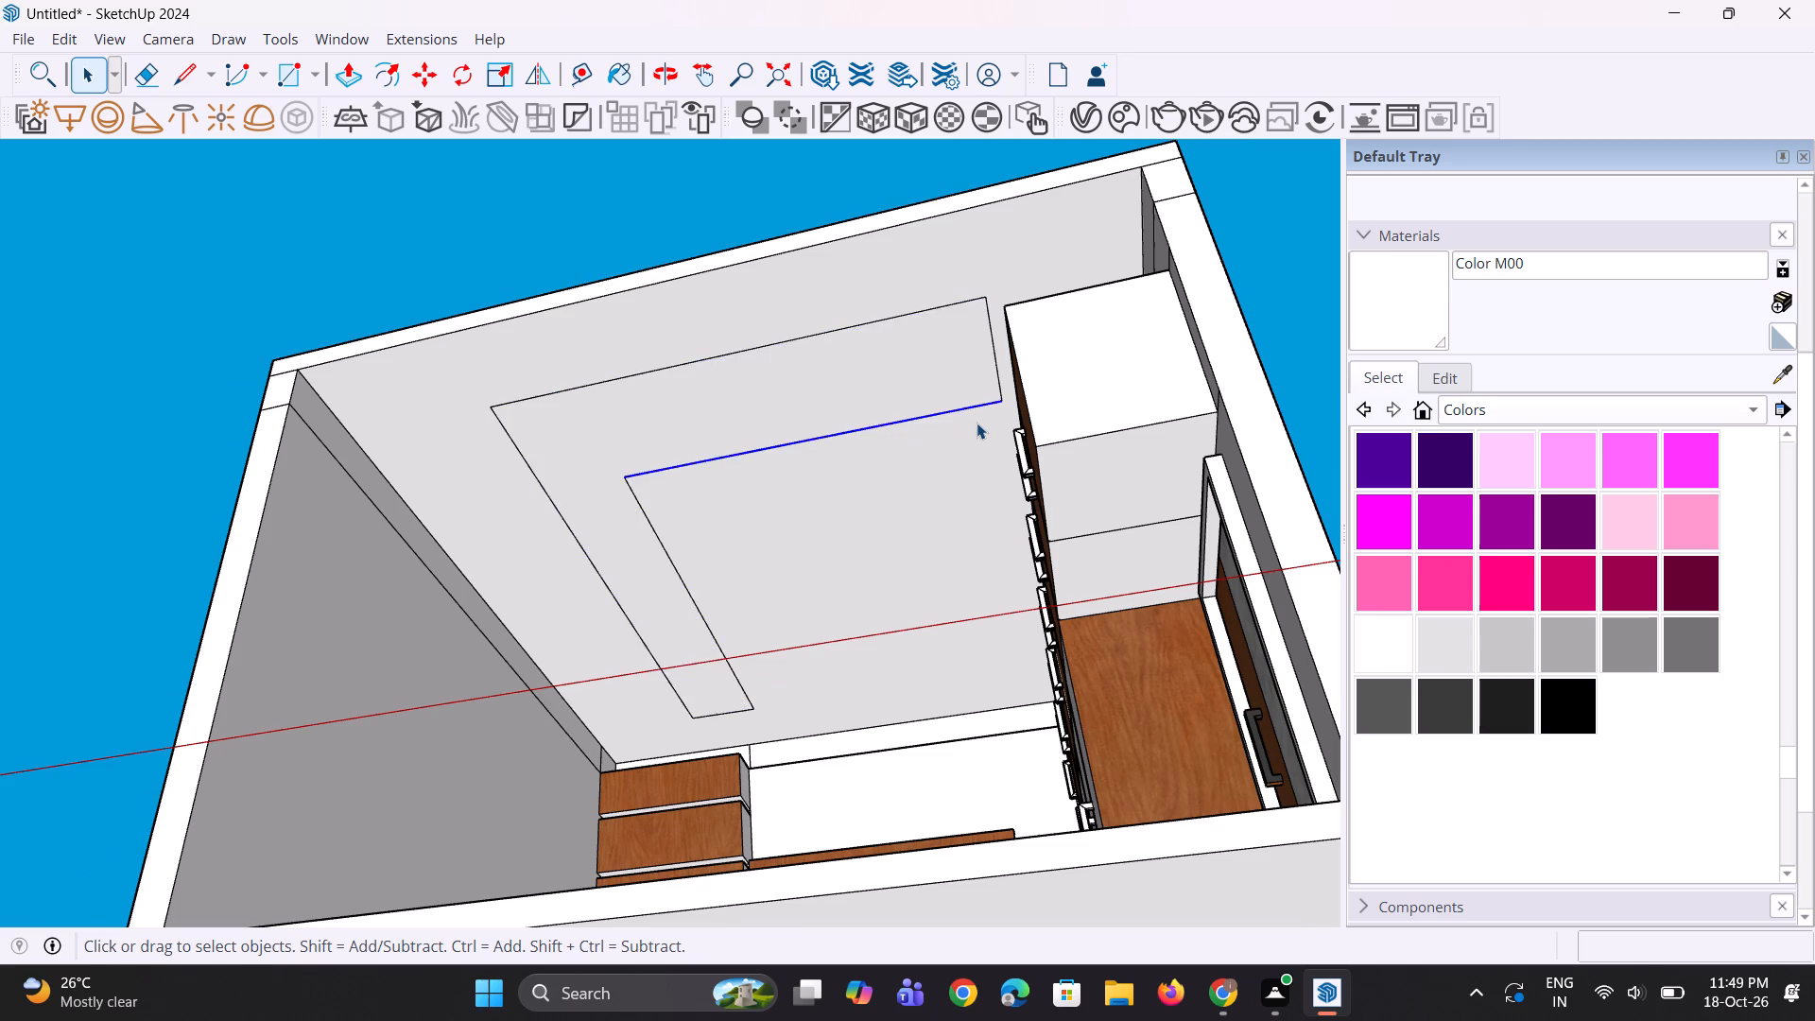
scroll(977, 423, "up", 2)
key("m")
scroll(996, 409, "up", 2)
left_click(1013, 390)
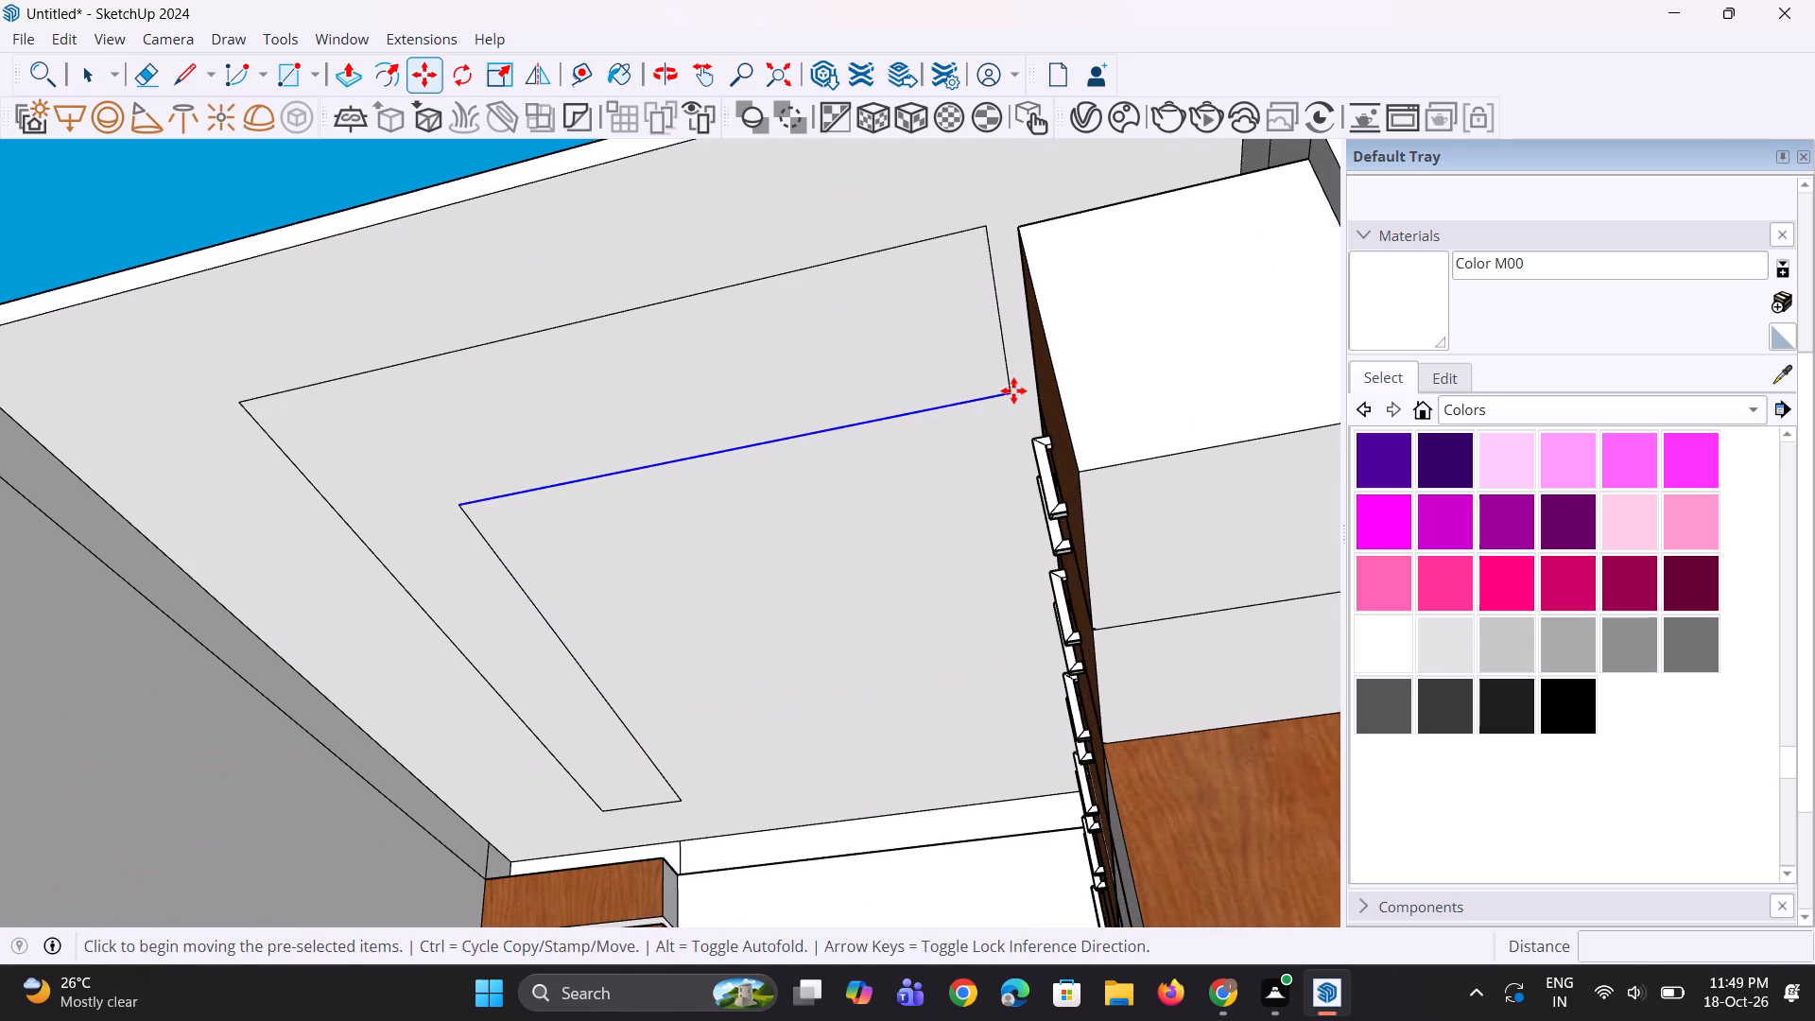
left_click(1000, 345)
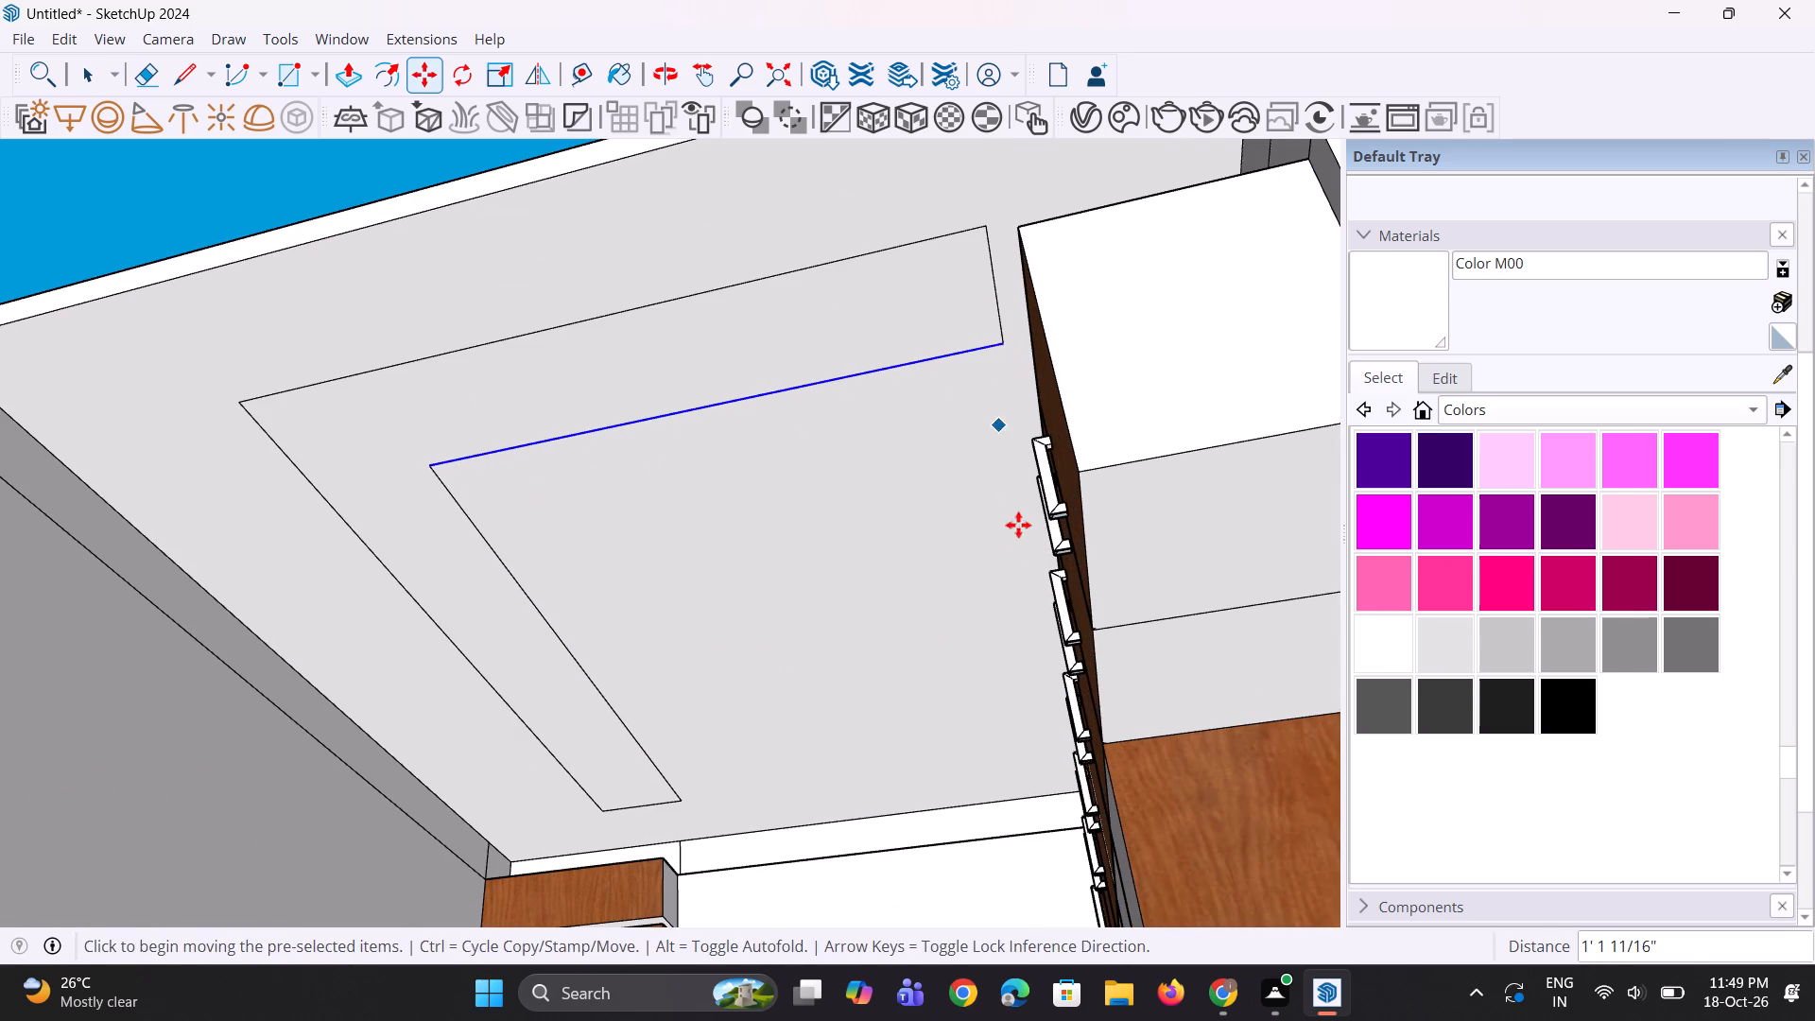
scroll(1038, 573, "down", 4)
middle_click_drag(839, 580, 854, 587)
key("space")
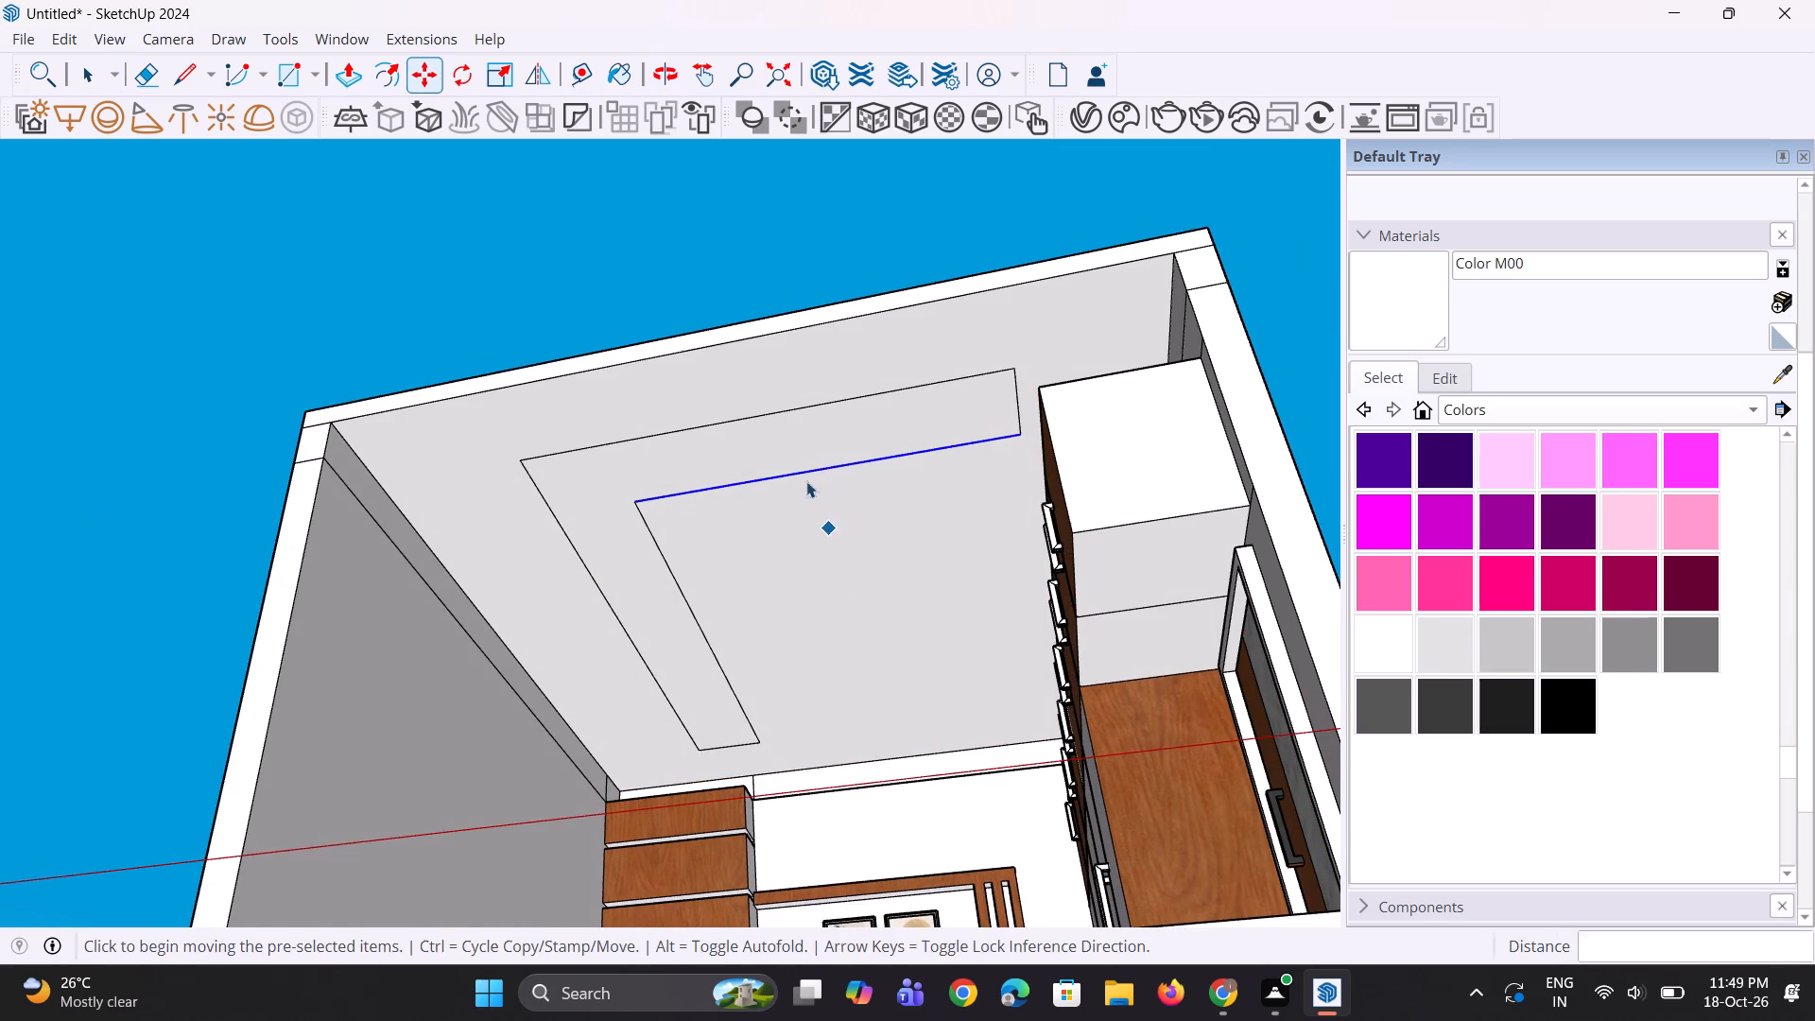
key("space")
left_click(767, 236)
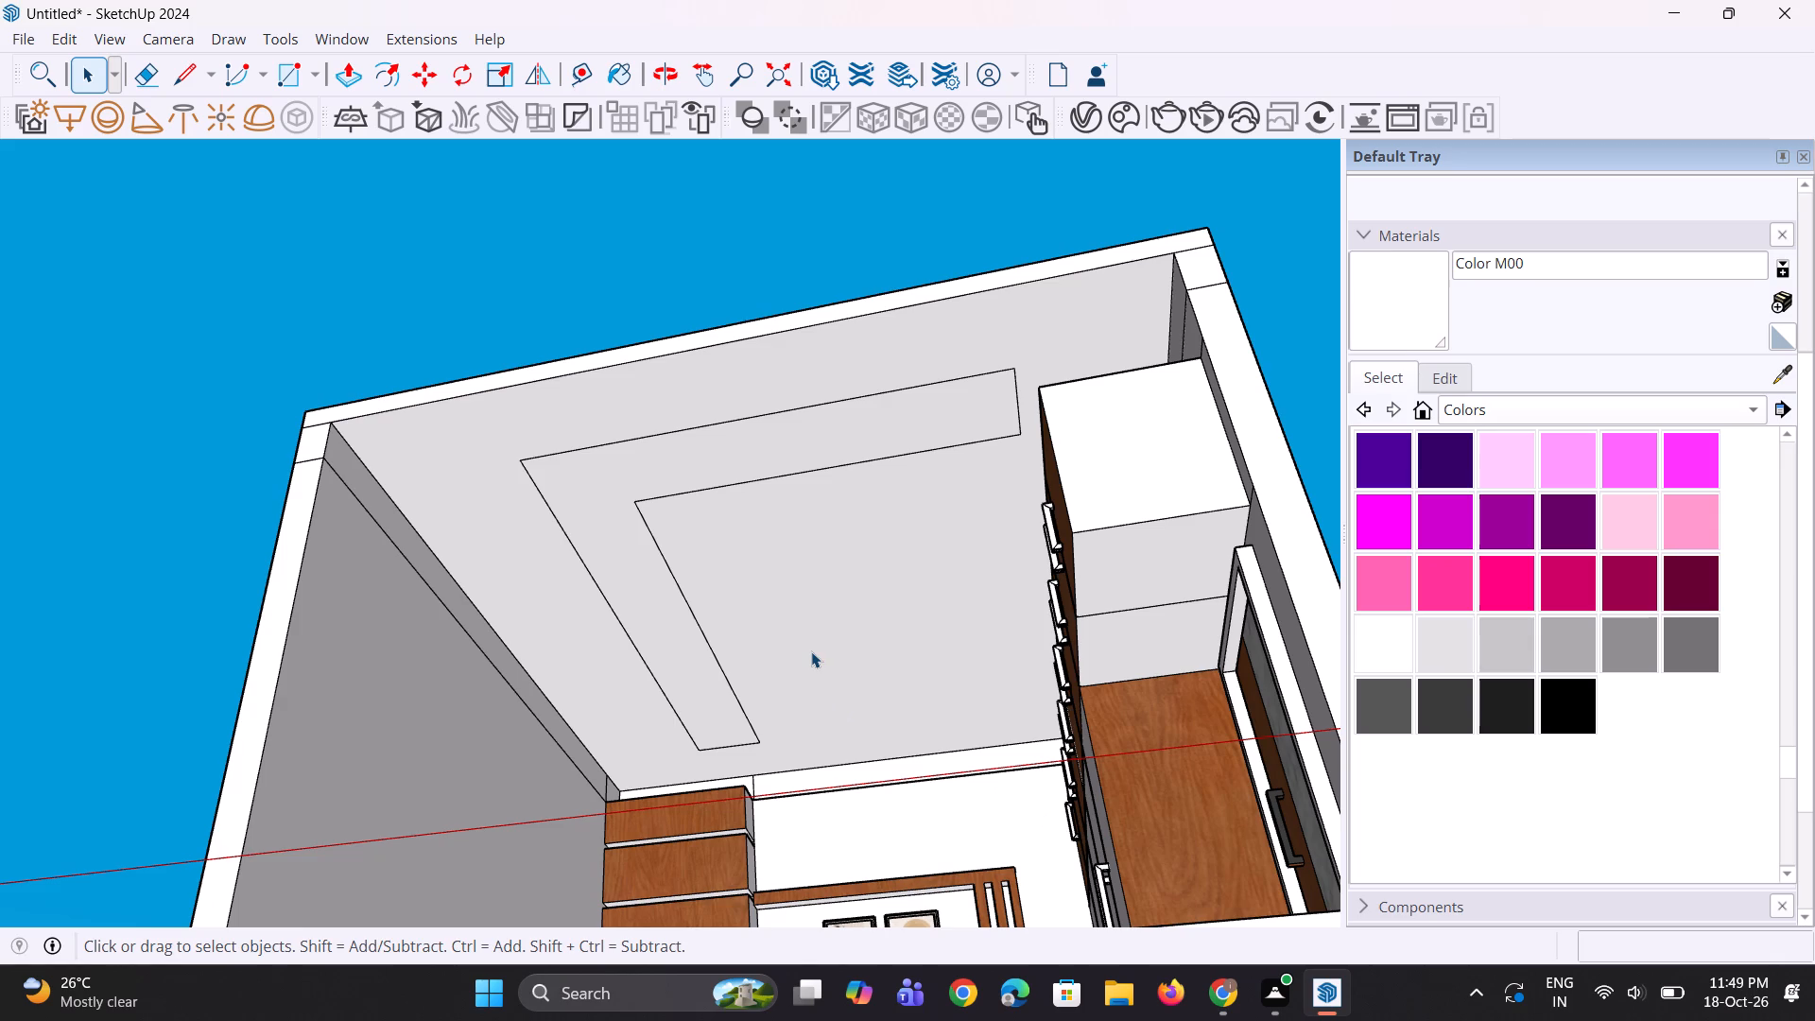
Push/Pull the ceiling face surrounding the L-shape about 6 3/4" downward, leaving the L-shape as a recess.
key("p")
left_click(796, 611)
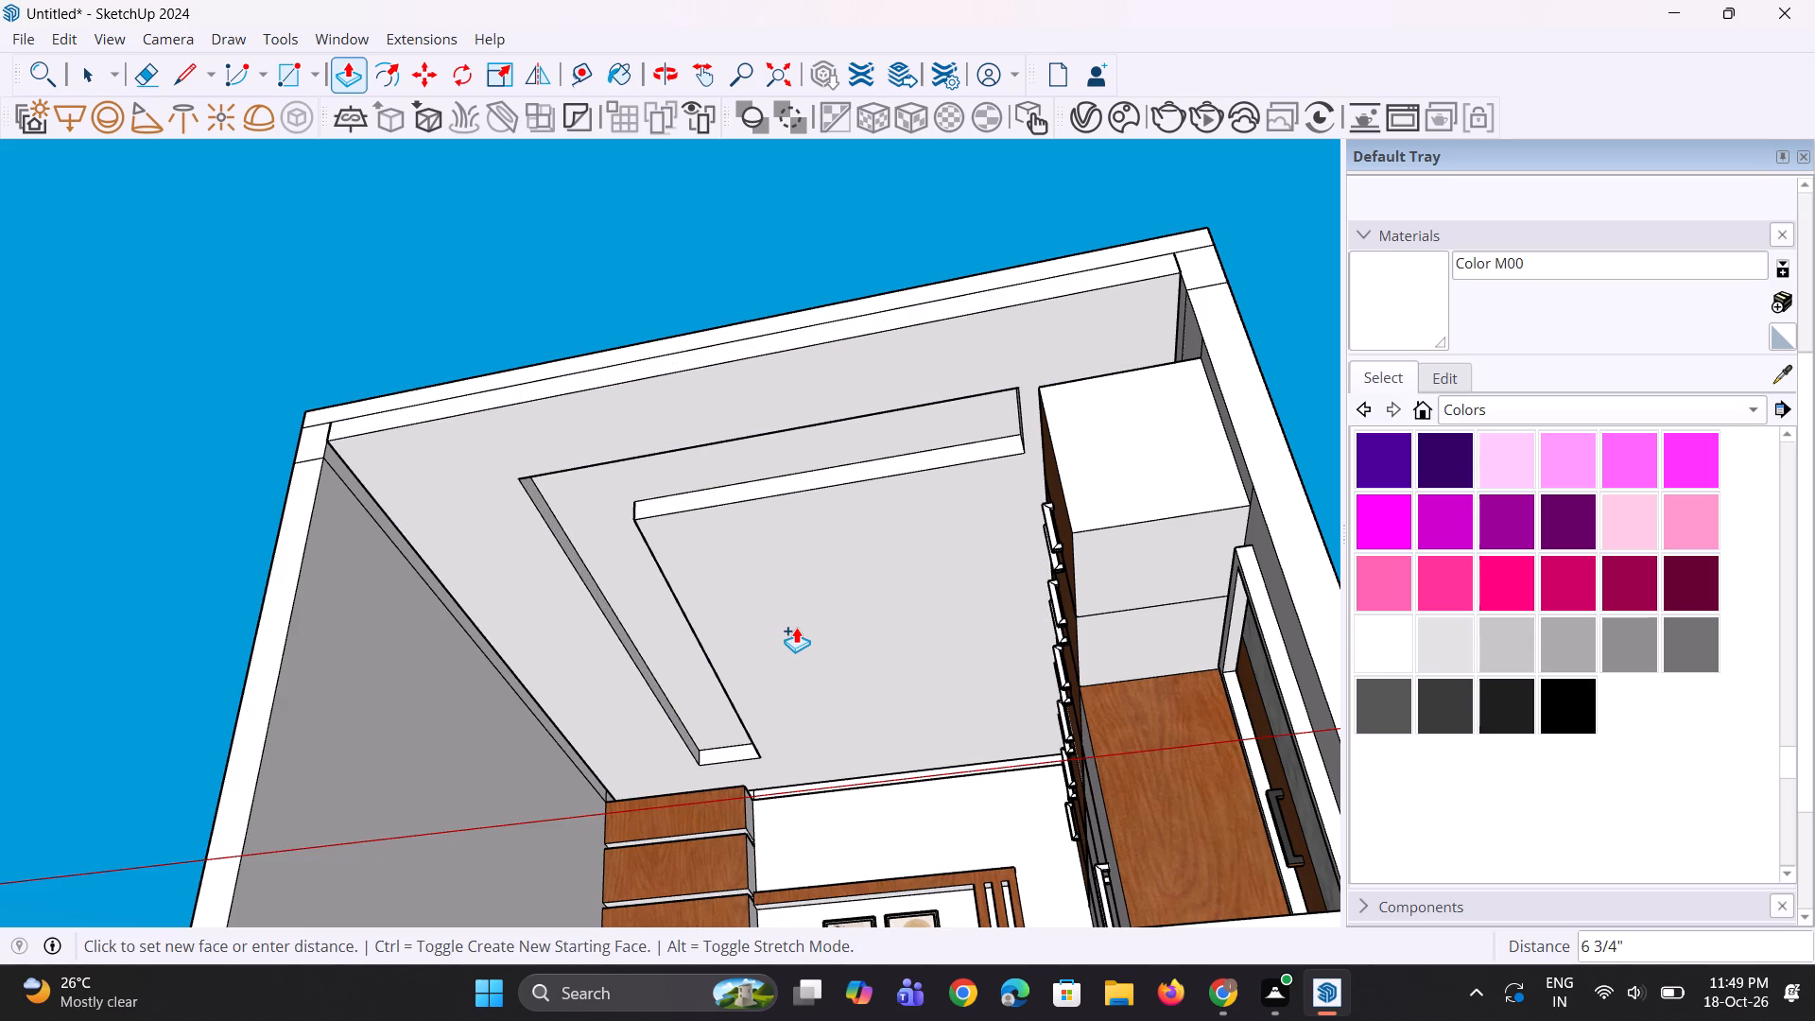
left_click(796, 627)
middle_click_drag(722, 724, 712, 706)
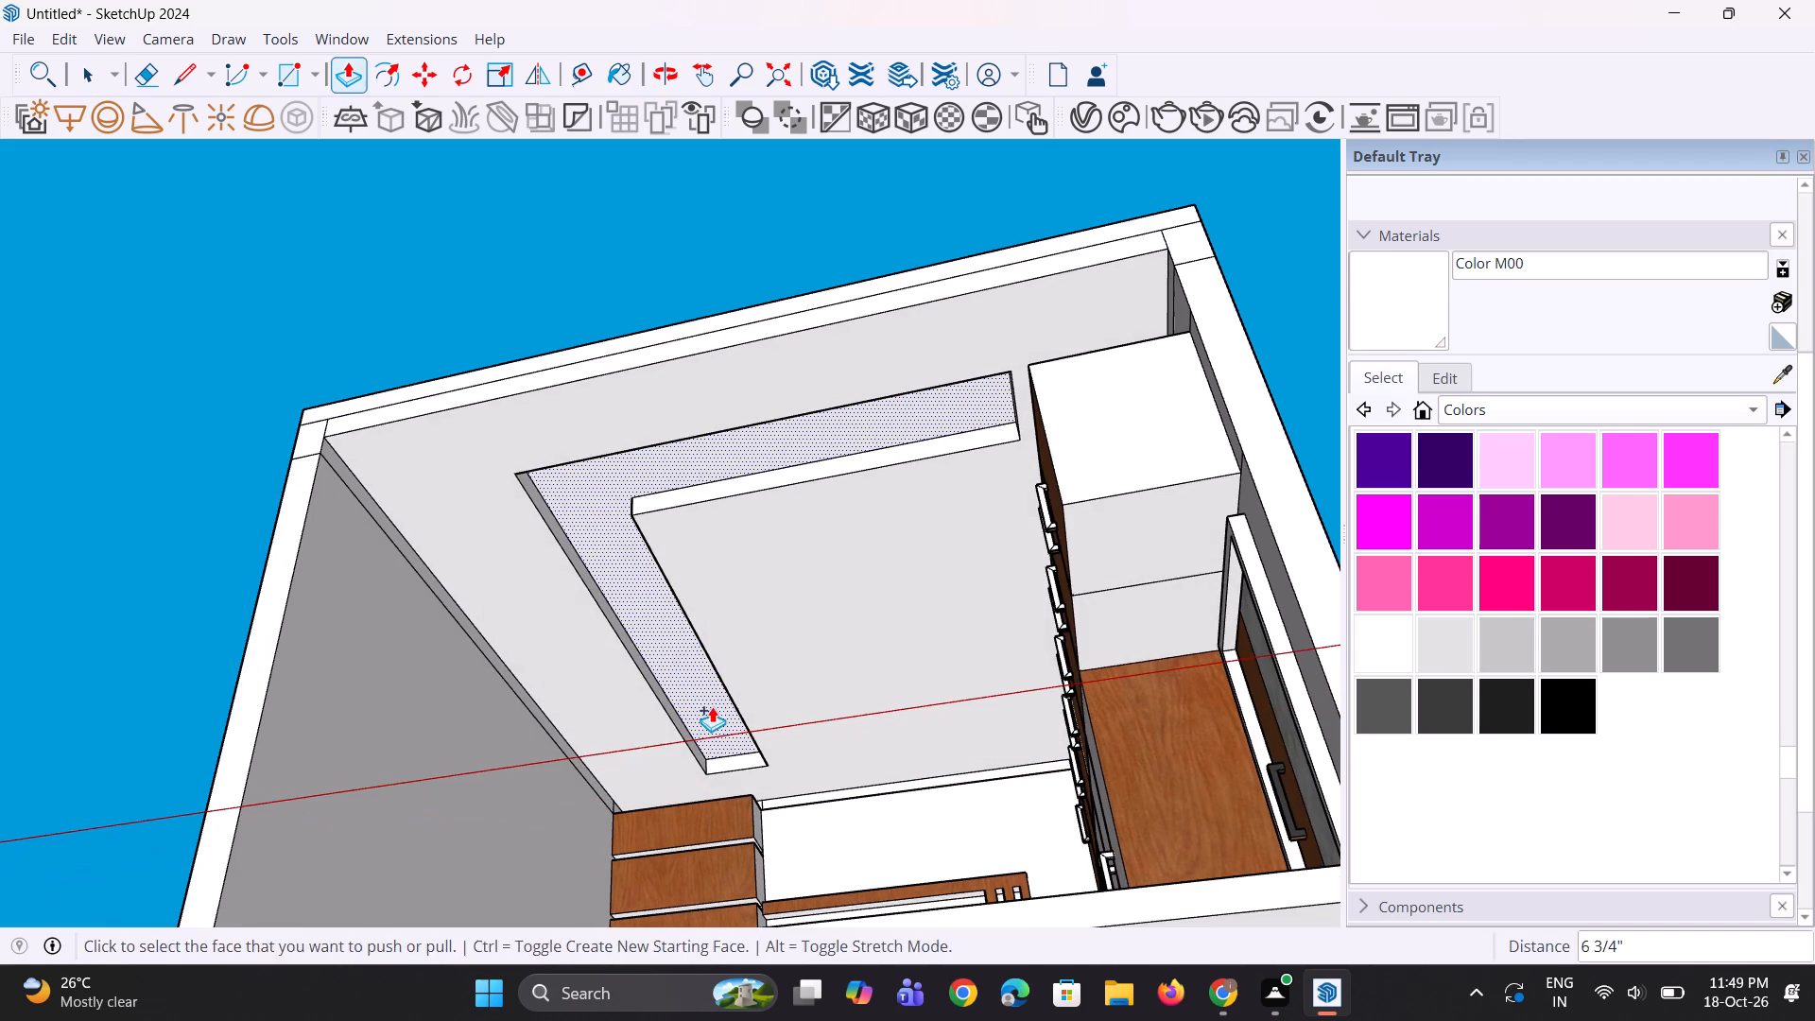
key("space")
key("space")
scroll(742, 707, "down", 4)
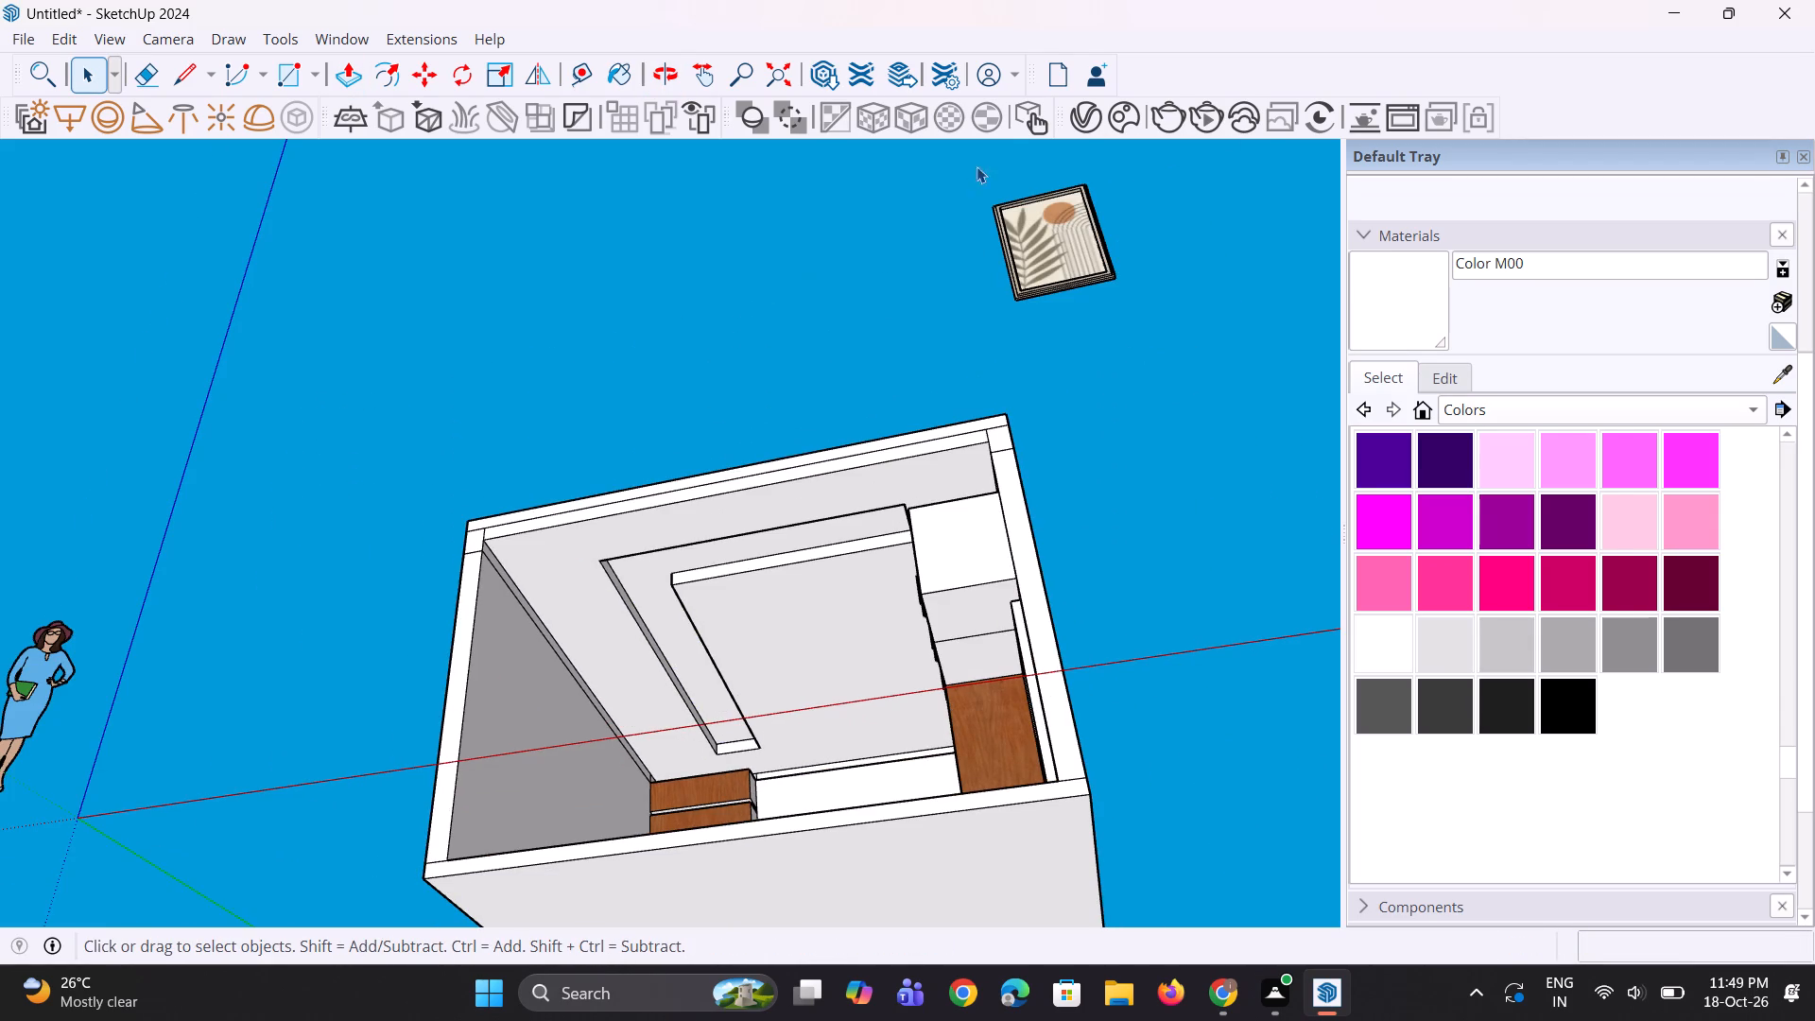
Open the Chaos Cosmos Browser from the material library section of the V-Ray Asset Editor.
left_click(1103, 123)
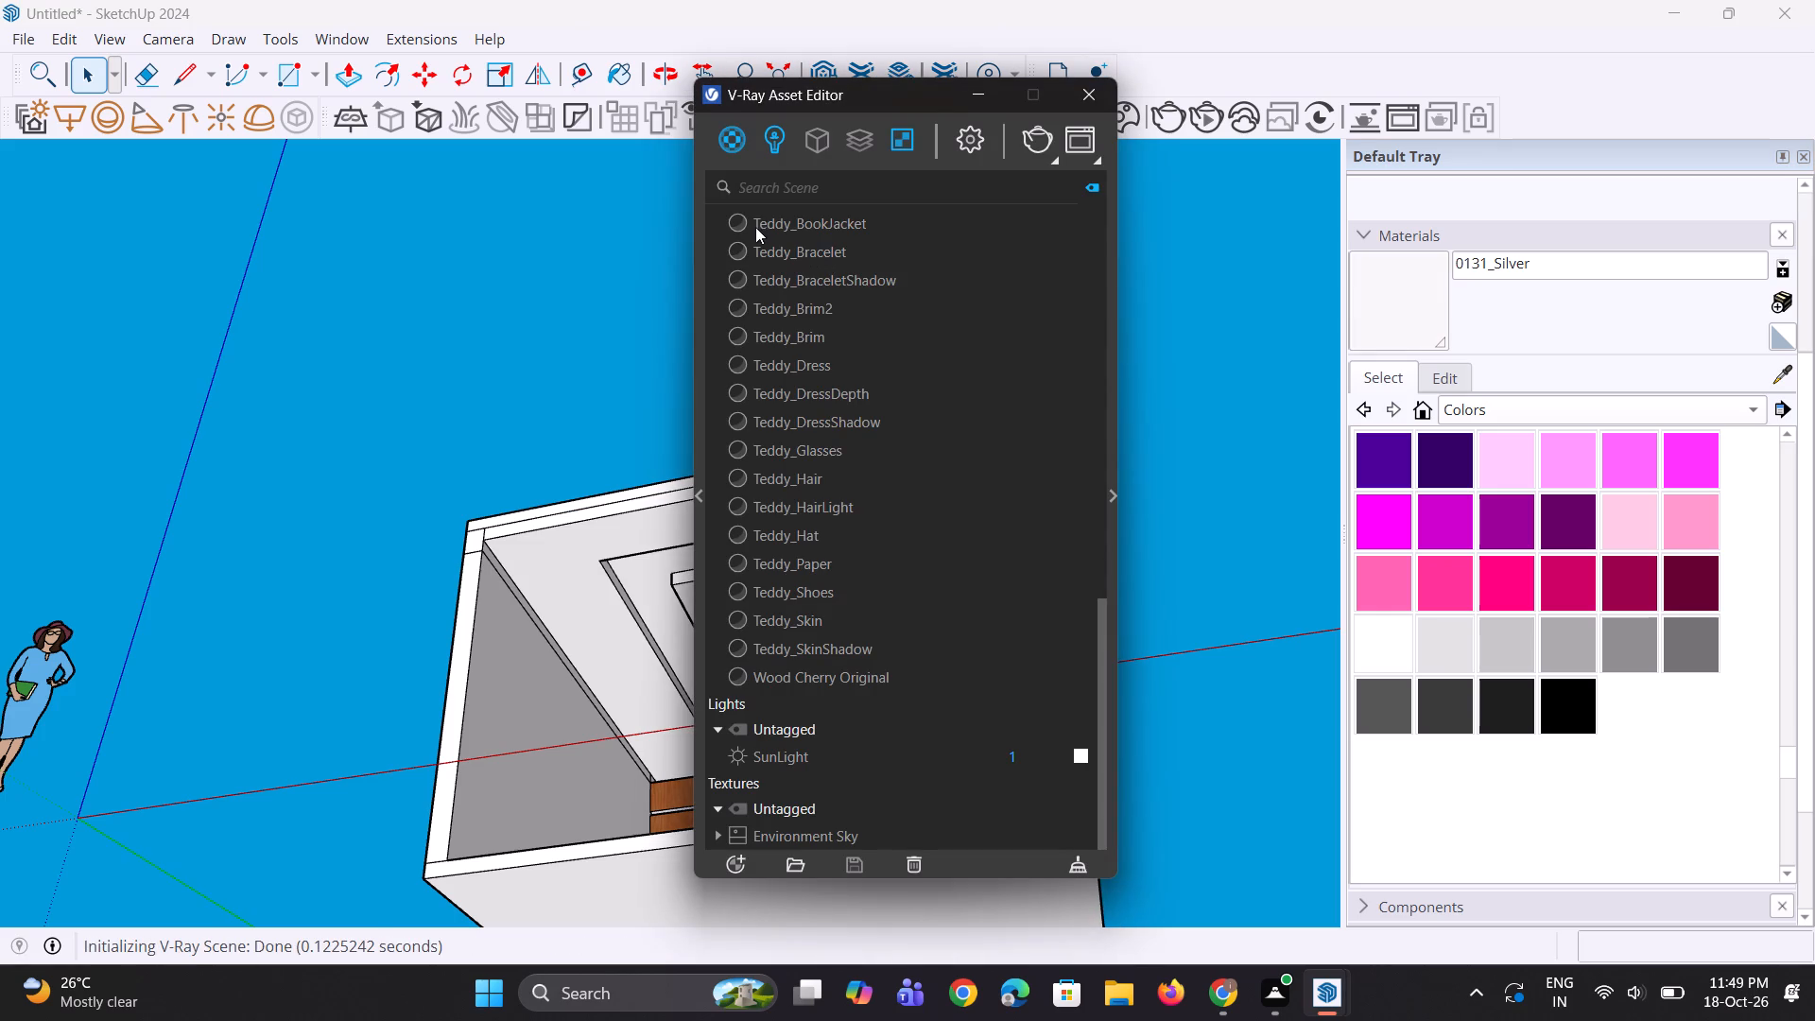
left_click(694, 502)
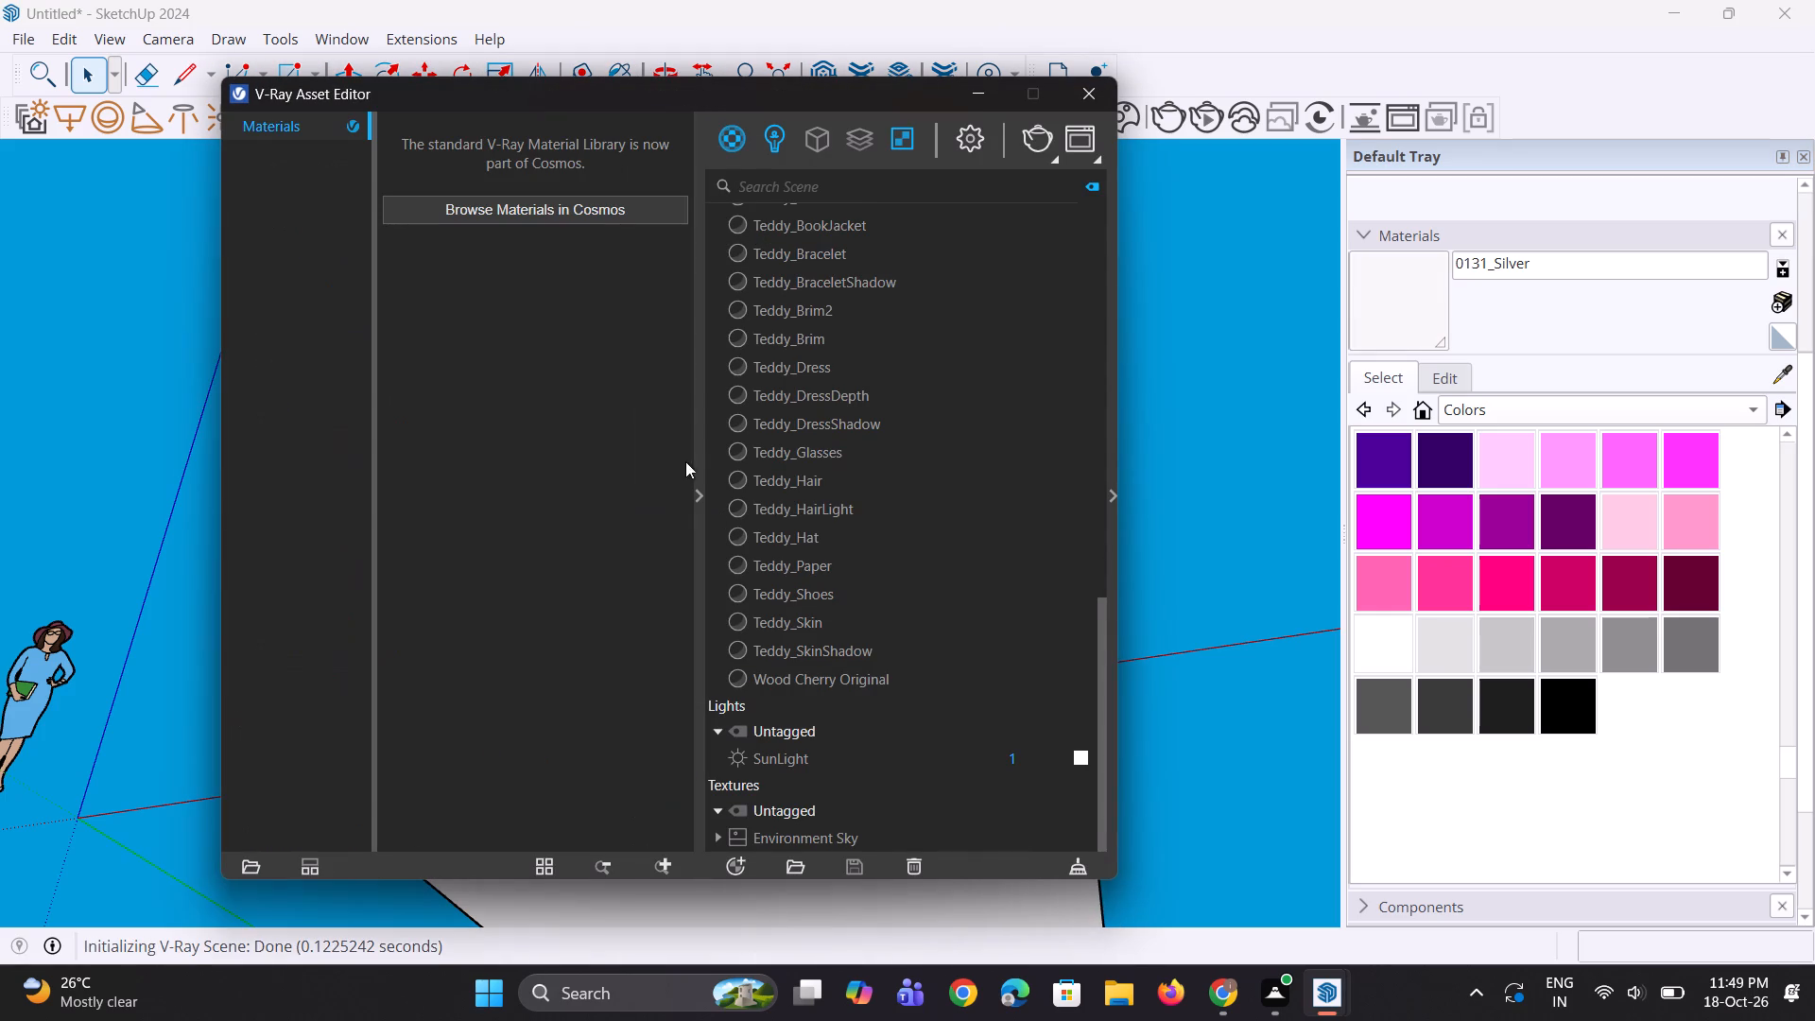
left_click(606, 207)
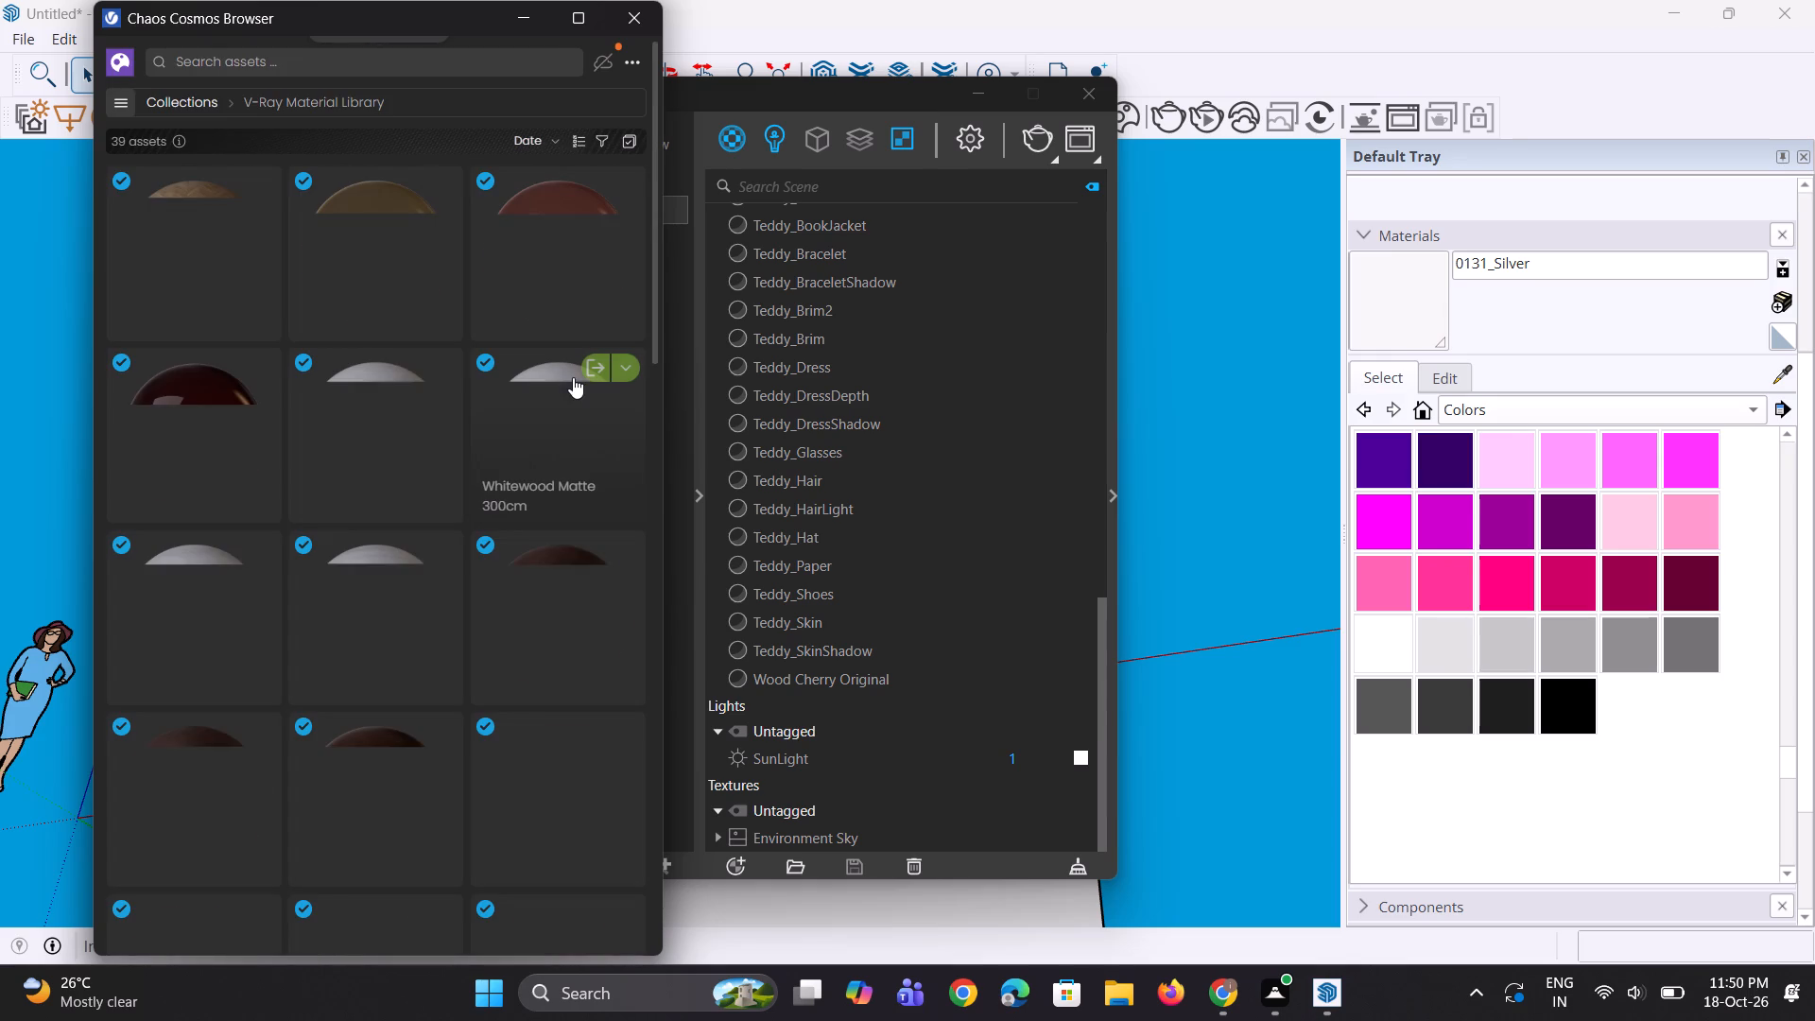
Browse the downloaded Cosmos 3D models to the Ceiling lamps category under Lighting.
left_click(291, 97)
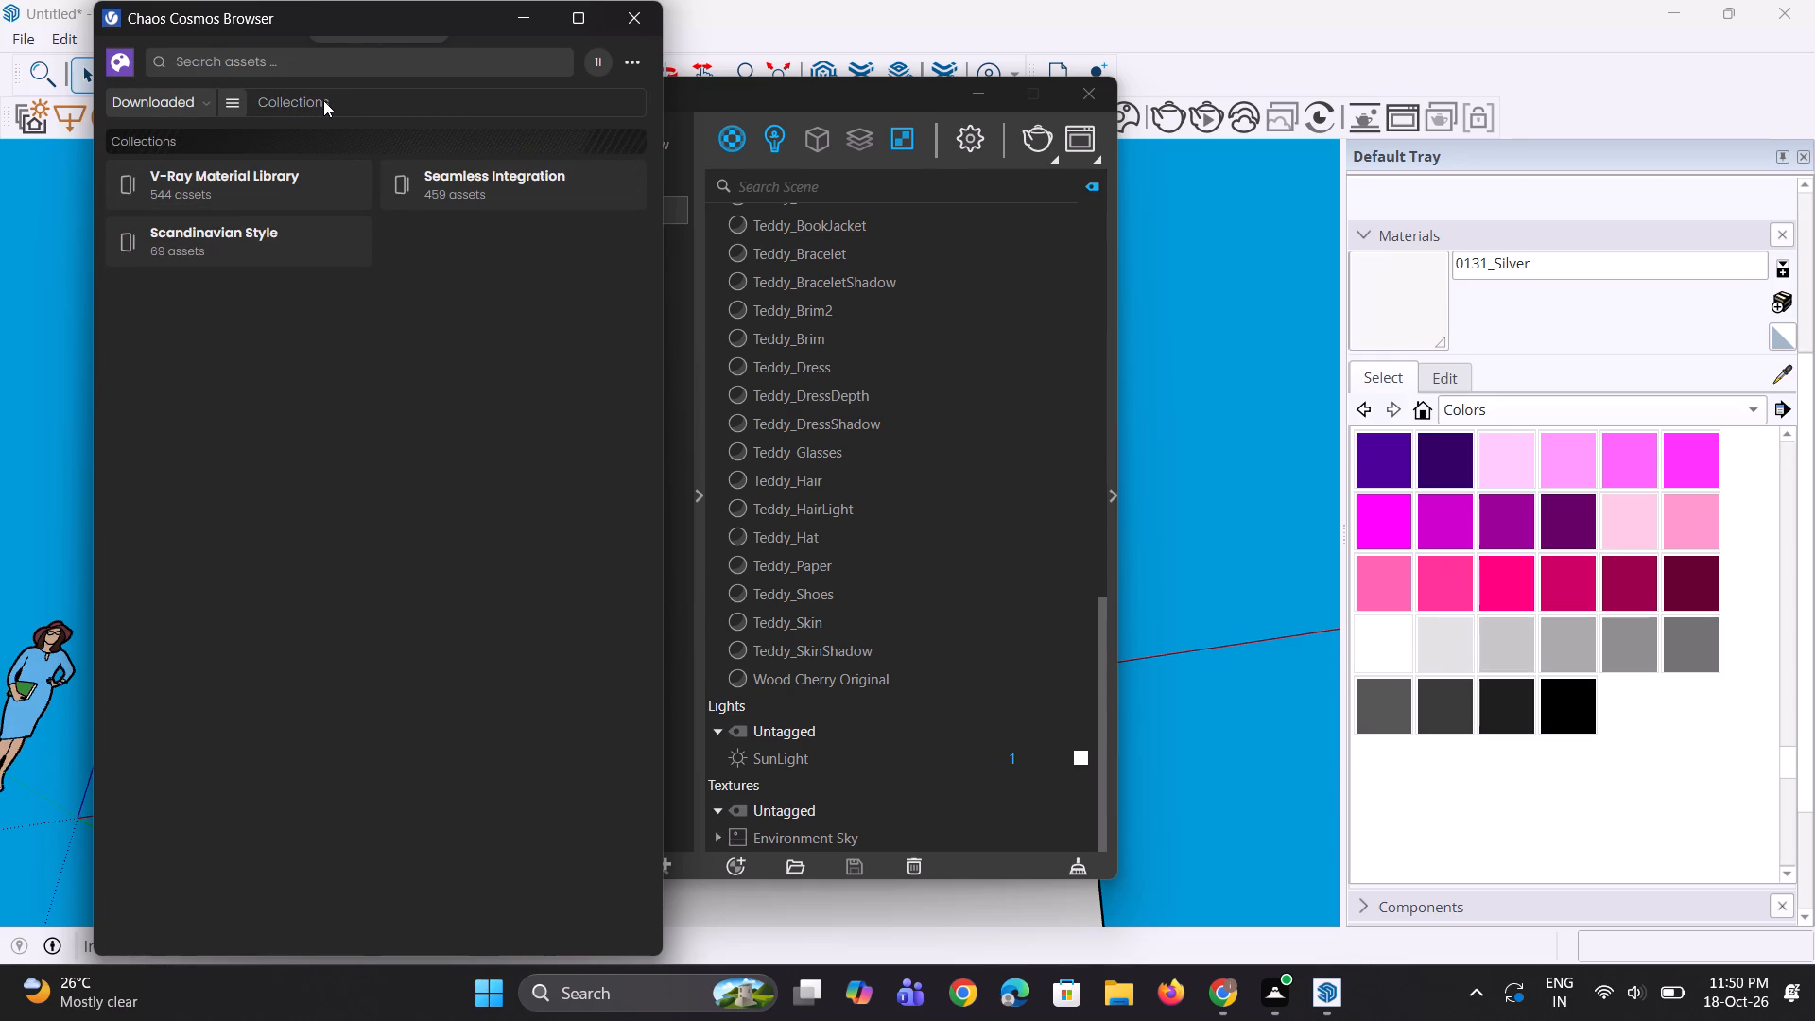
left_click(323, 100)
scroll(358, 179, "down", 2)
left_click(297, 106)
left_click(171, 61)
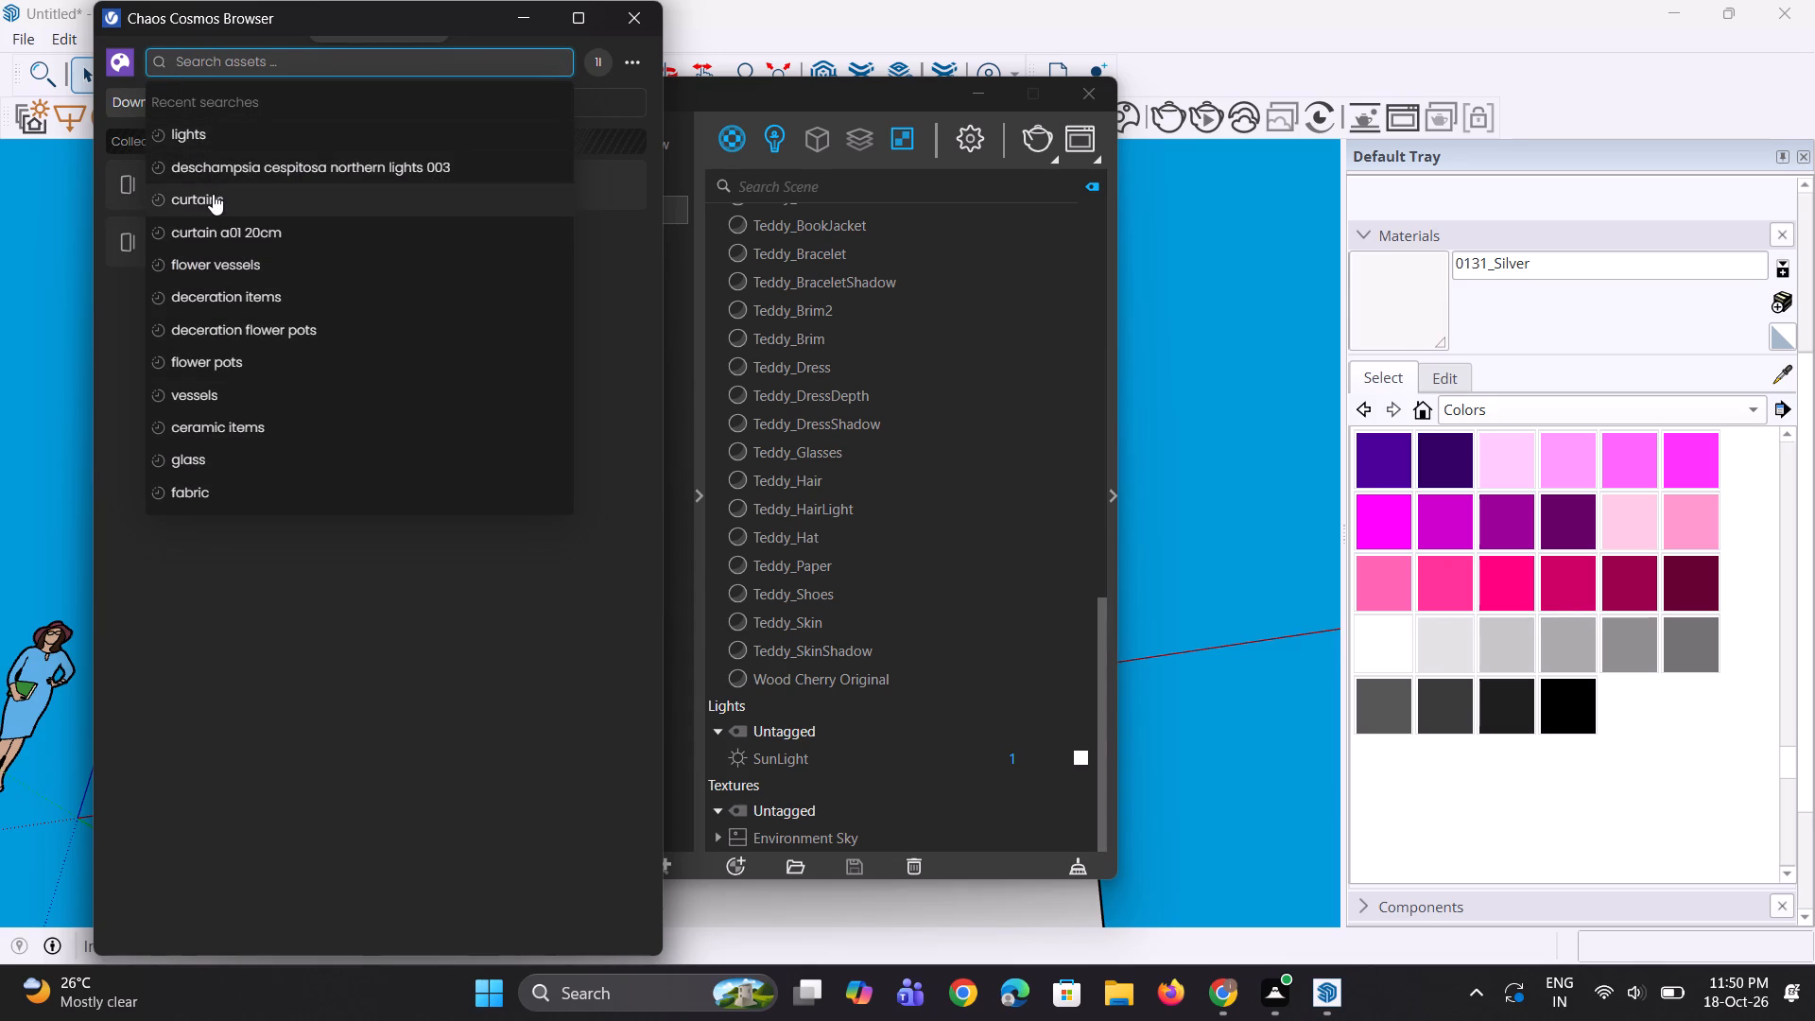
left_click(185, 66)
left_click(132, 106)
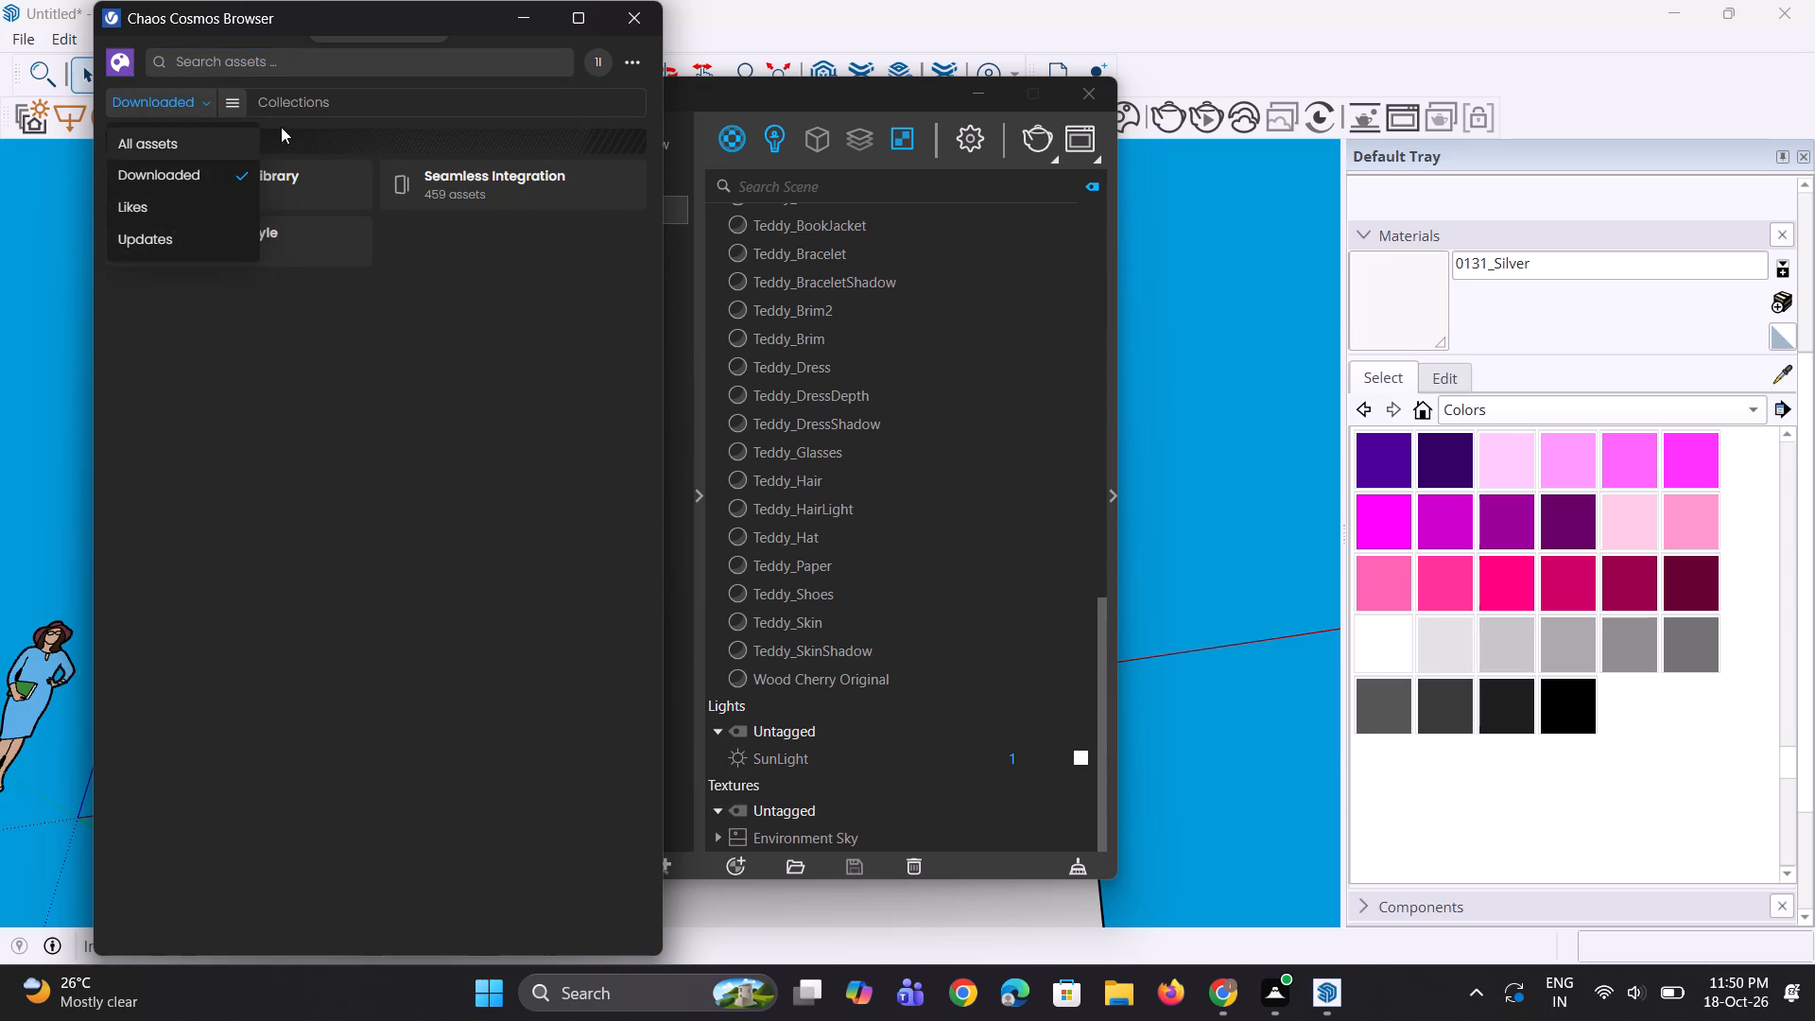
left_click(292, 113)
left_click(230, 96)
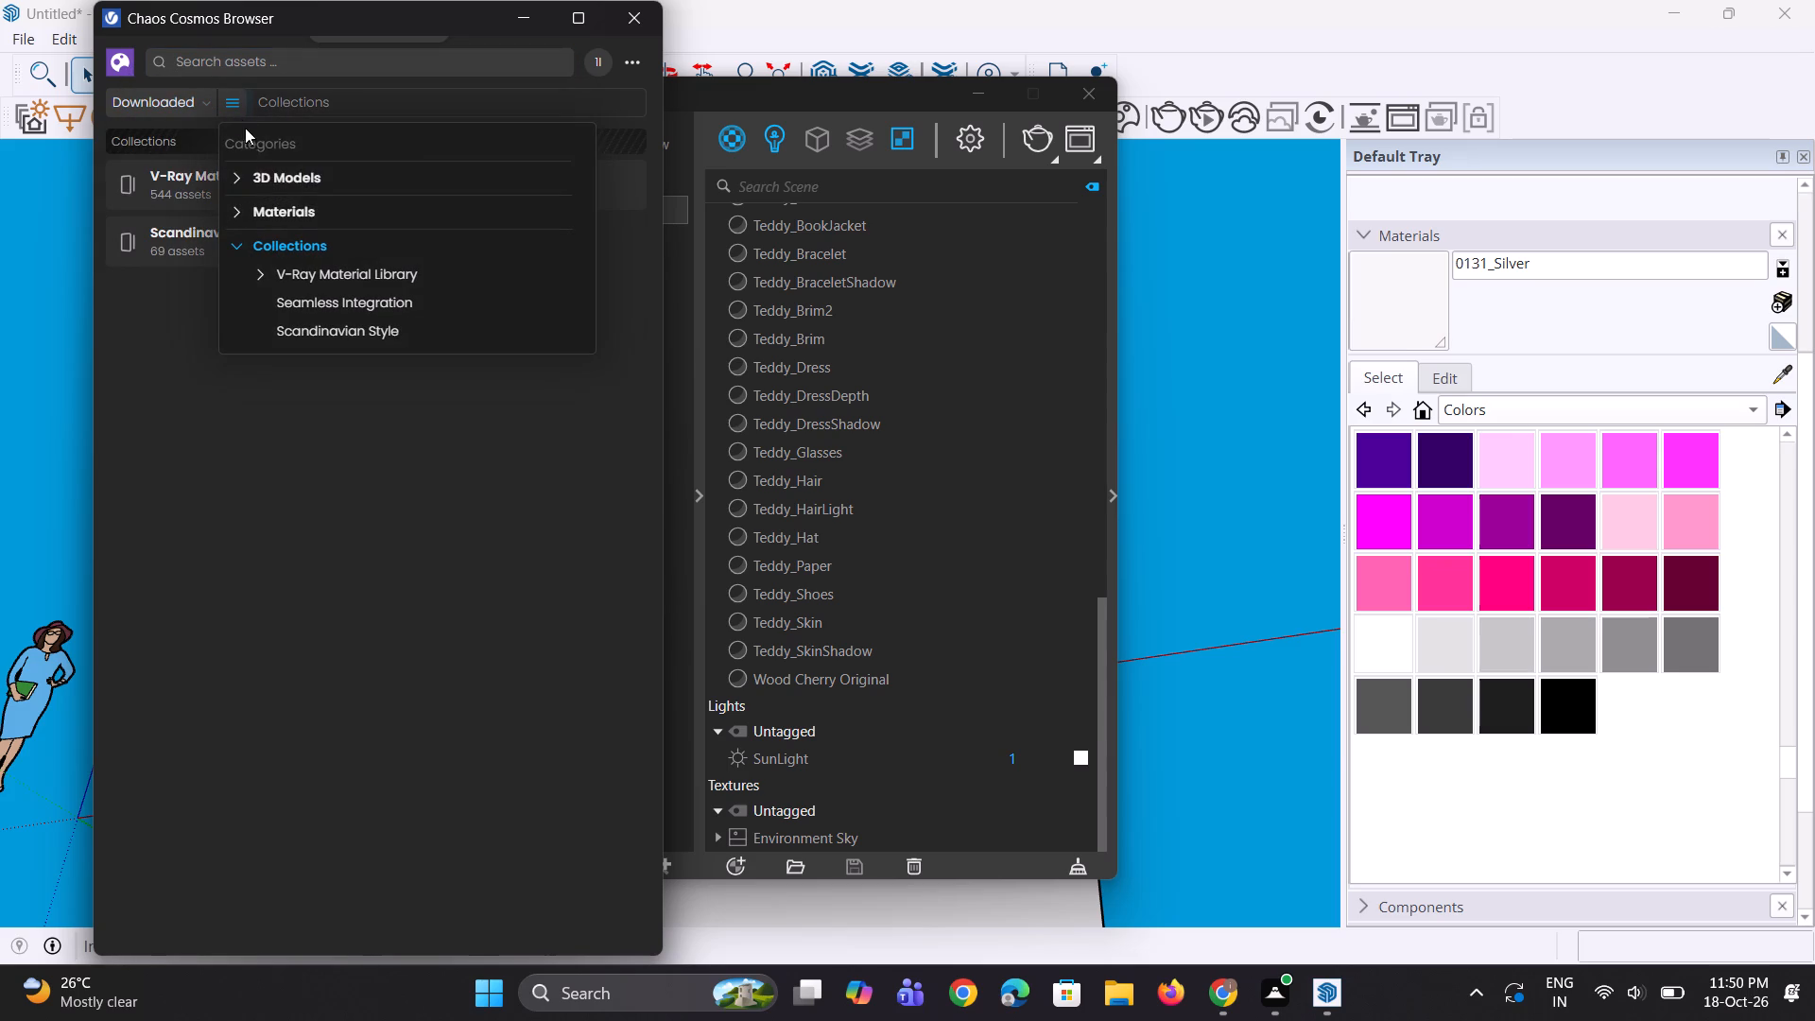
left_click(273, 183)
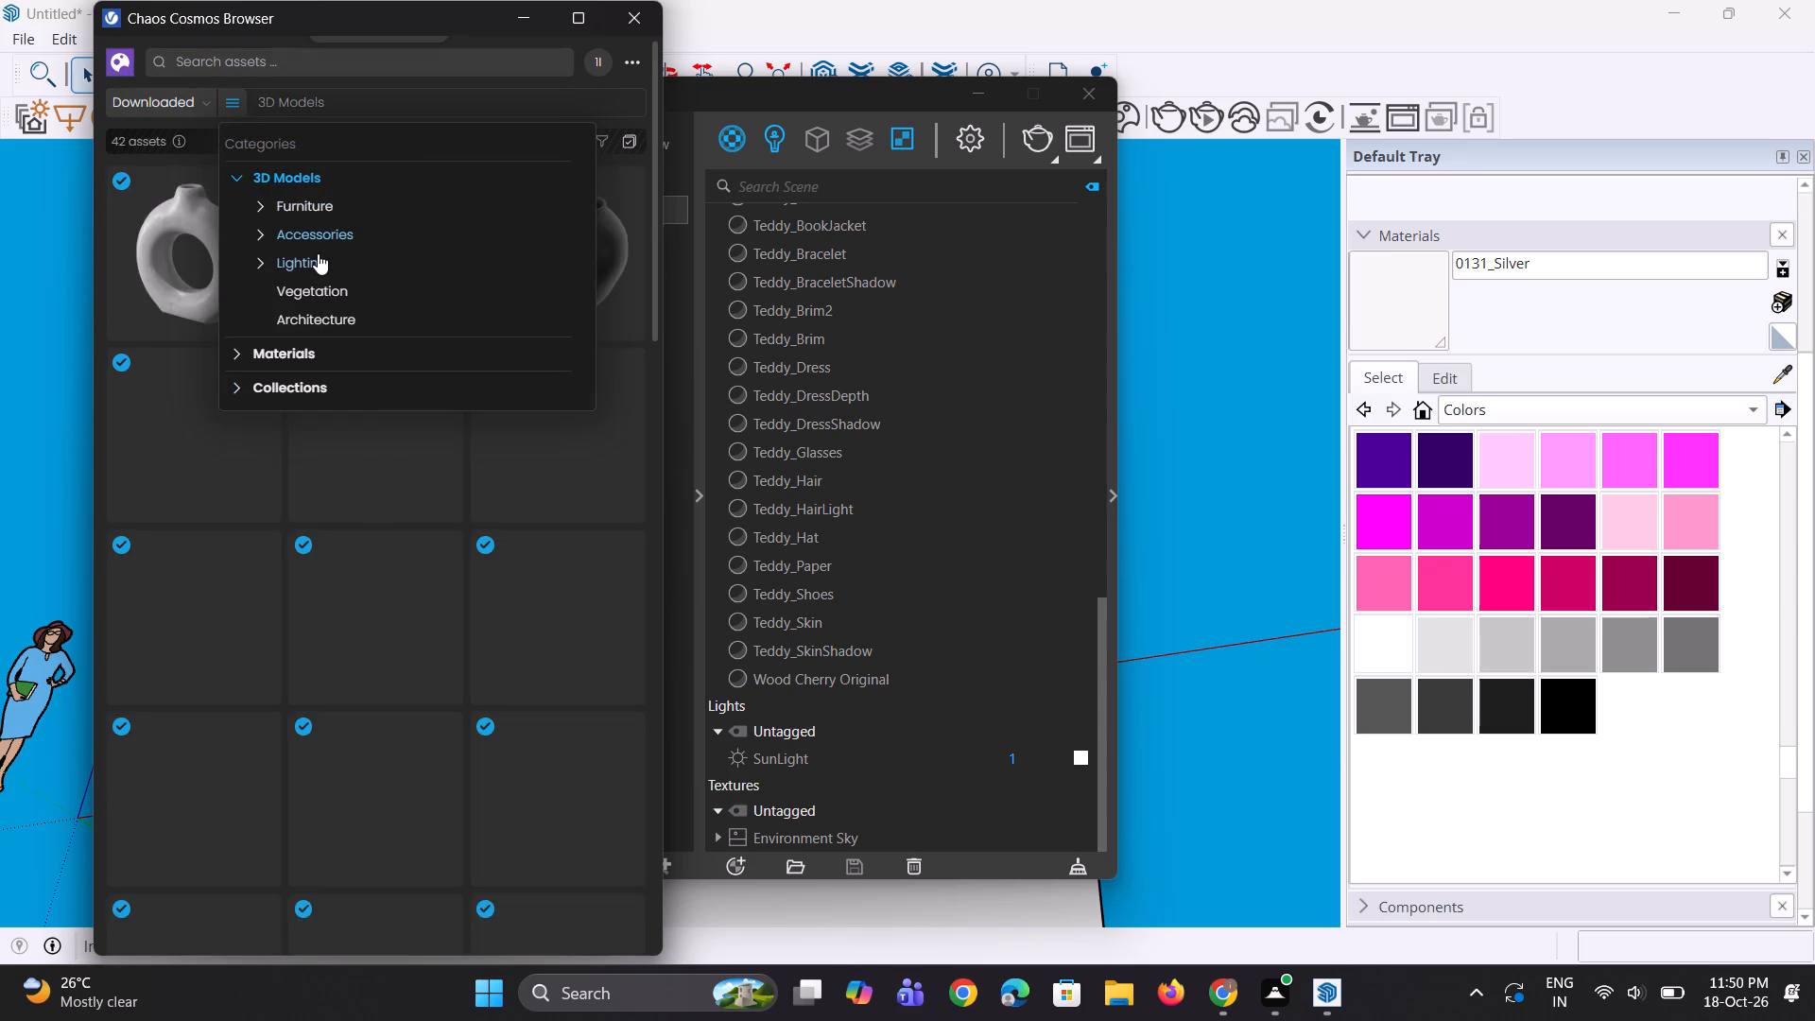
left_click(318, 253)
left_click(320, 289)
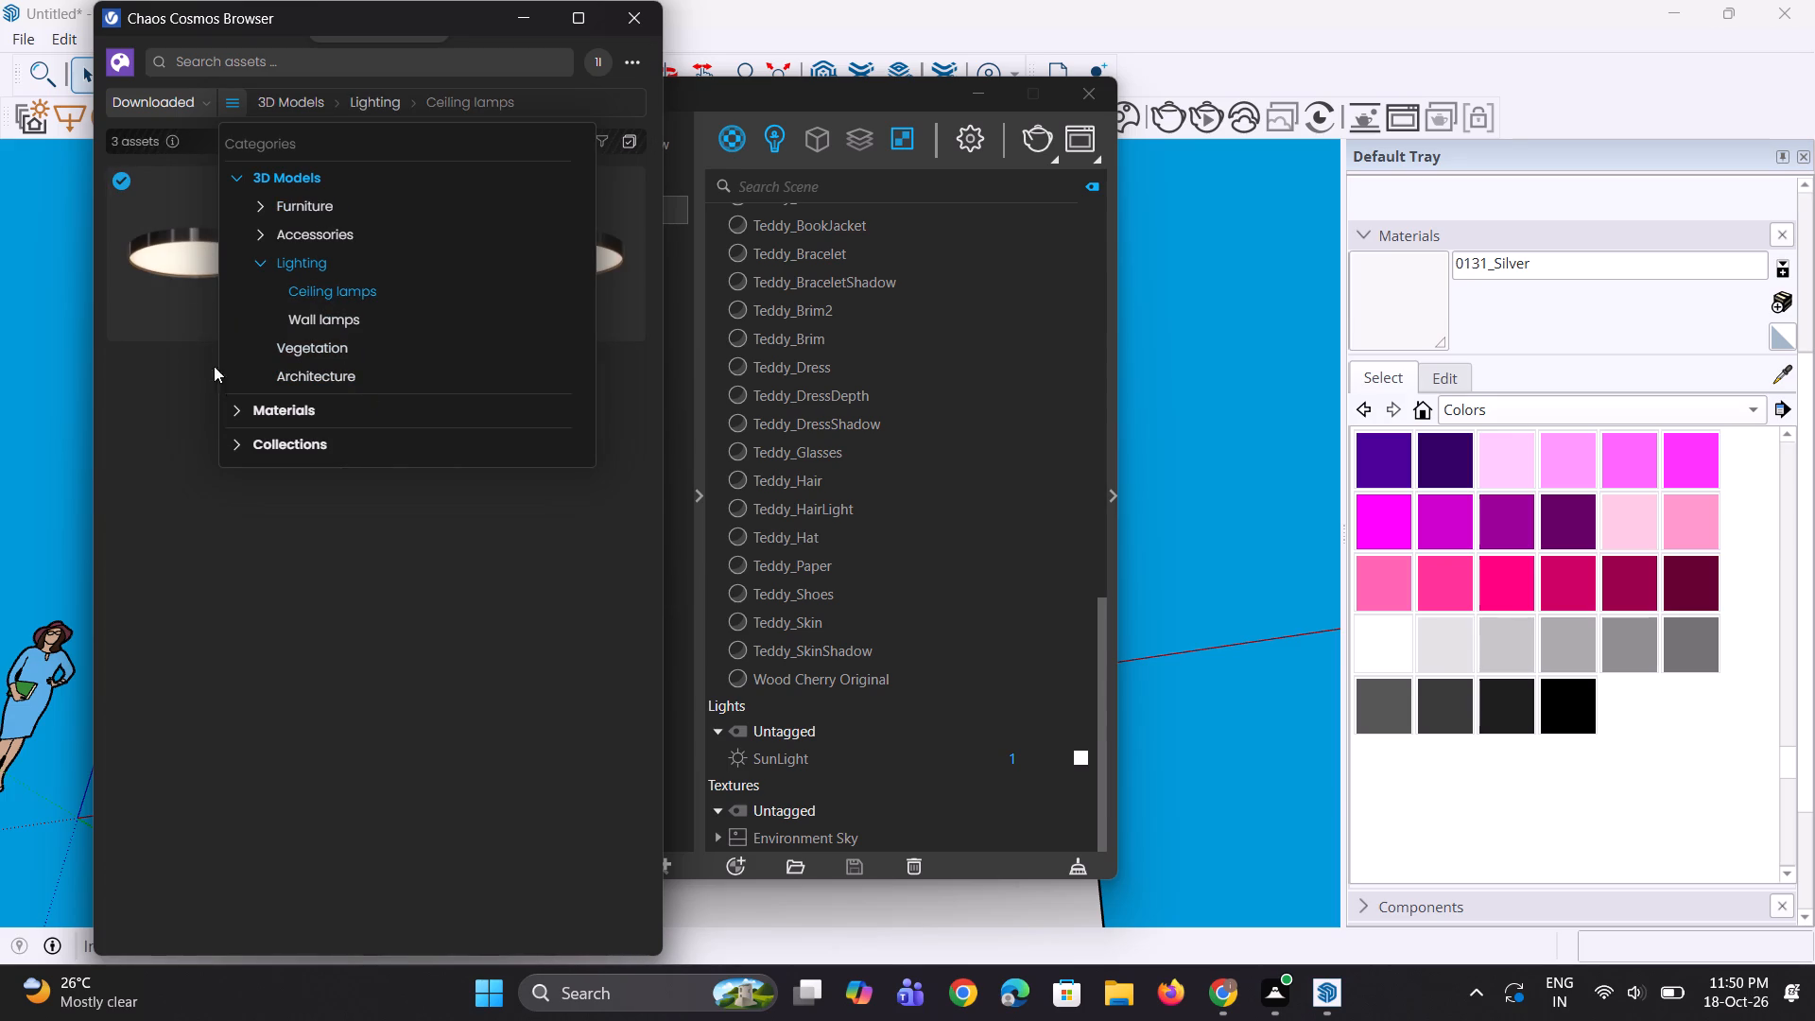
left_click(209, 490)
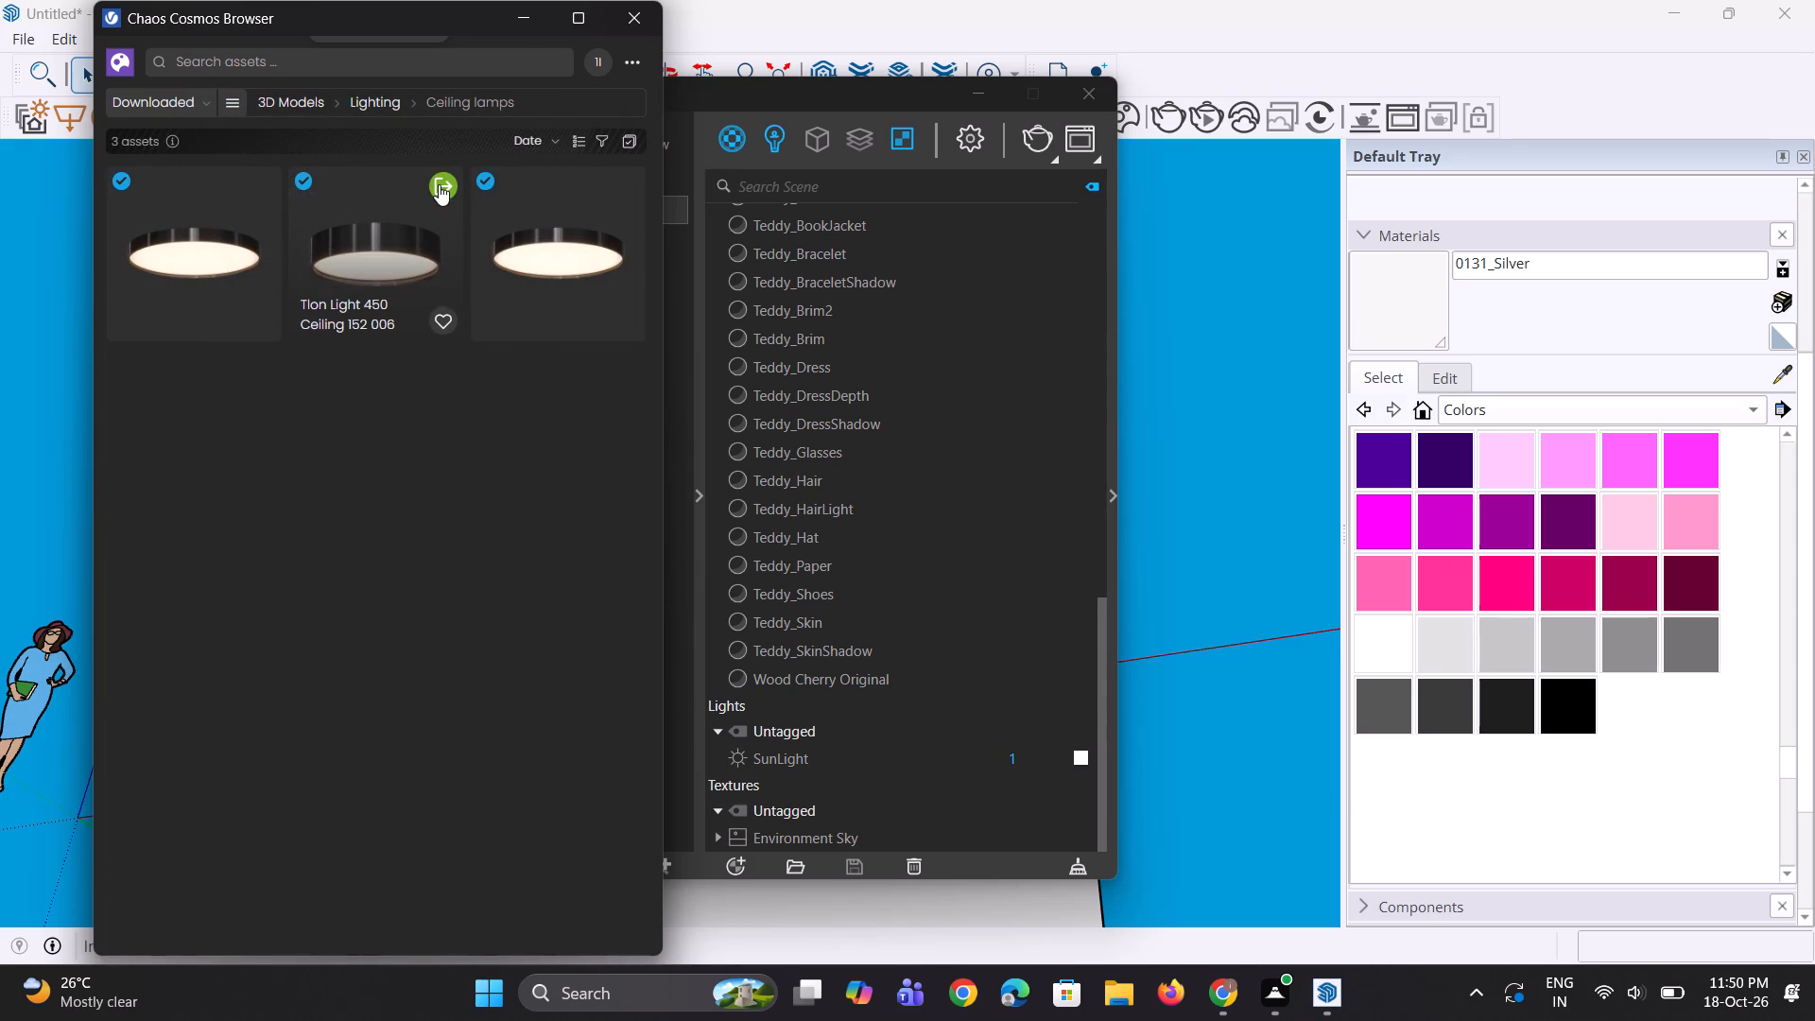
Import the Tlon Light 450 Ceiling 152 006 lamp and place it on the ceiling between the recess's end and the wardrobe side.
left_click(439, 184)
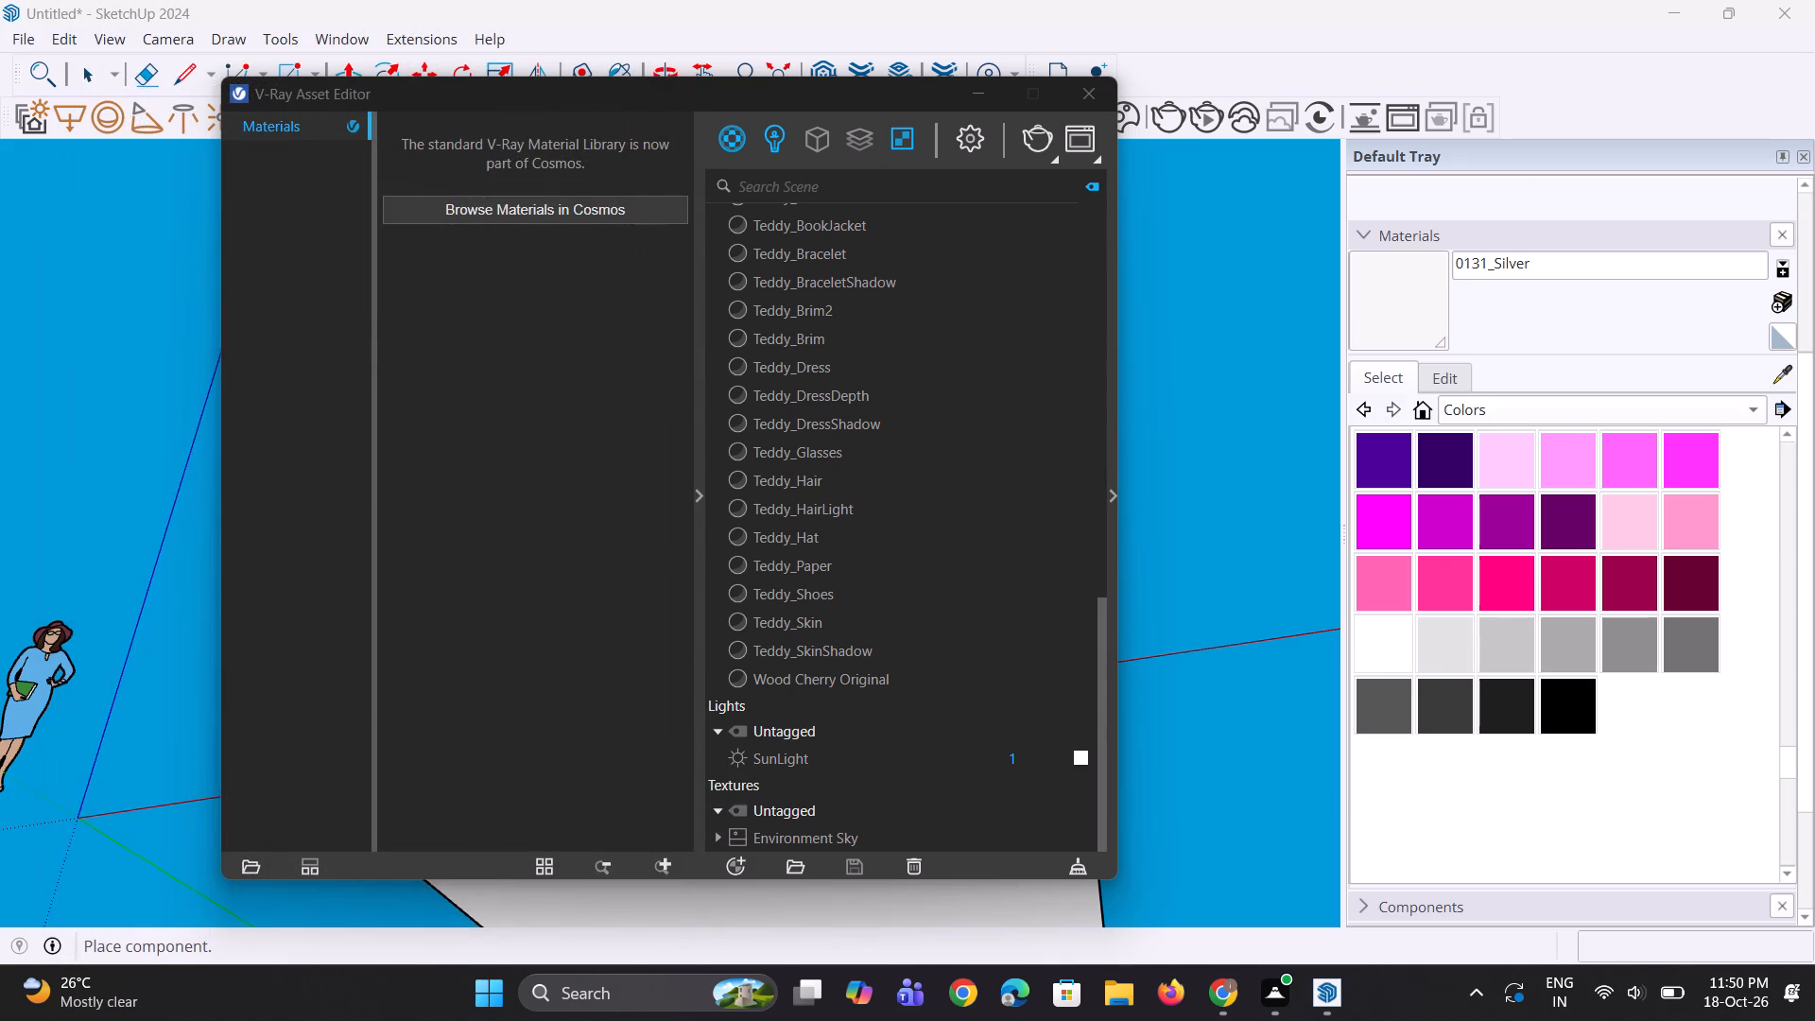
left_click(983, 89)
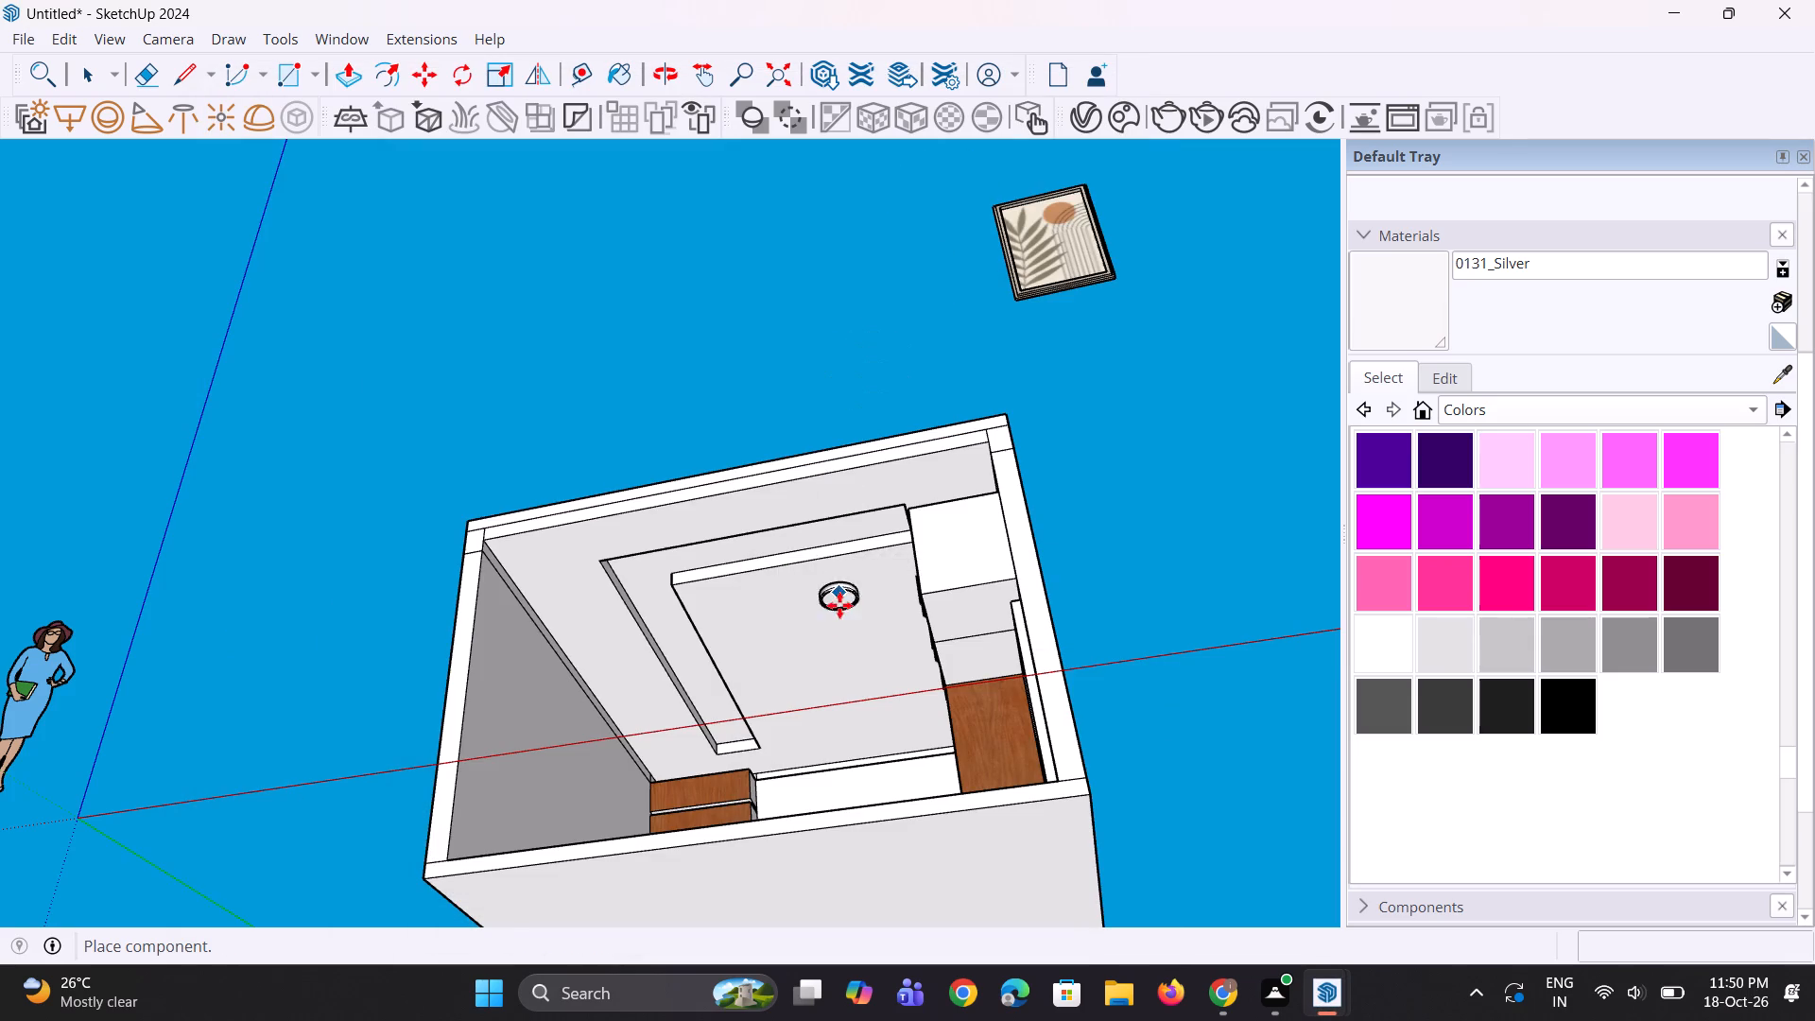
scroll(892, 581, "up", 1)
scroll(893, 576, "down", 2)
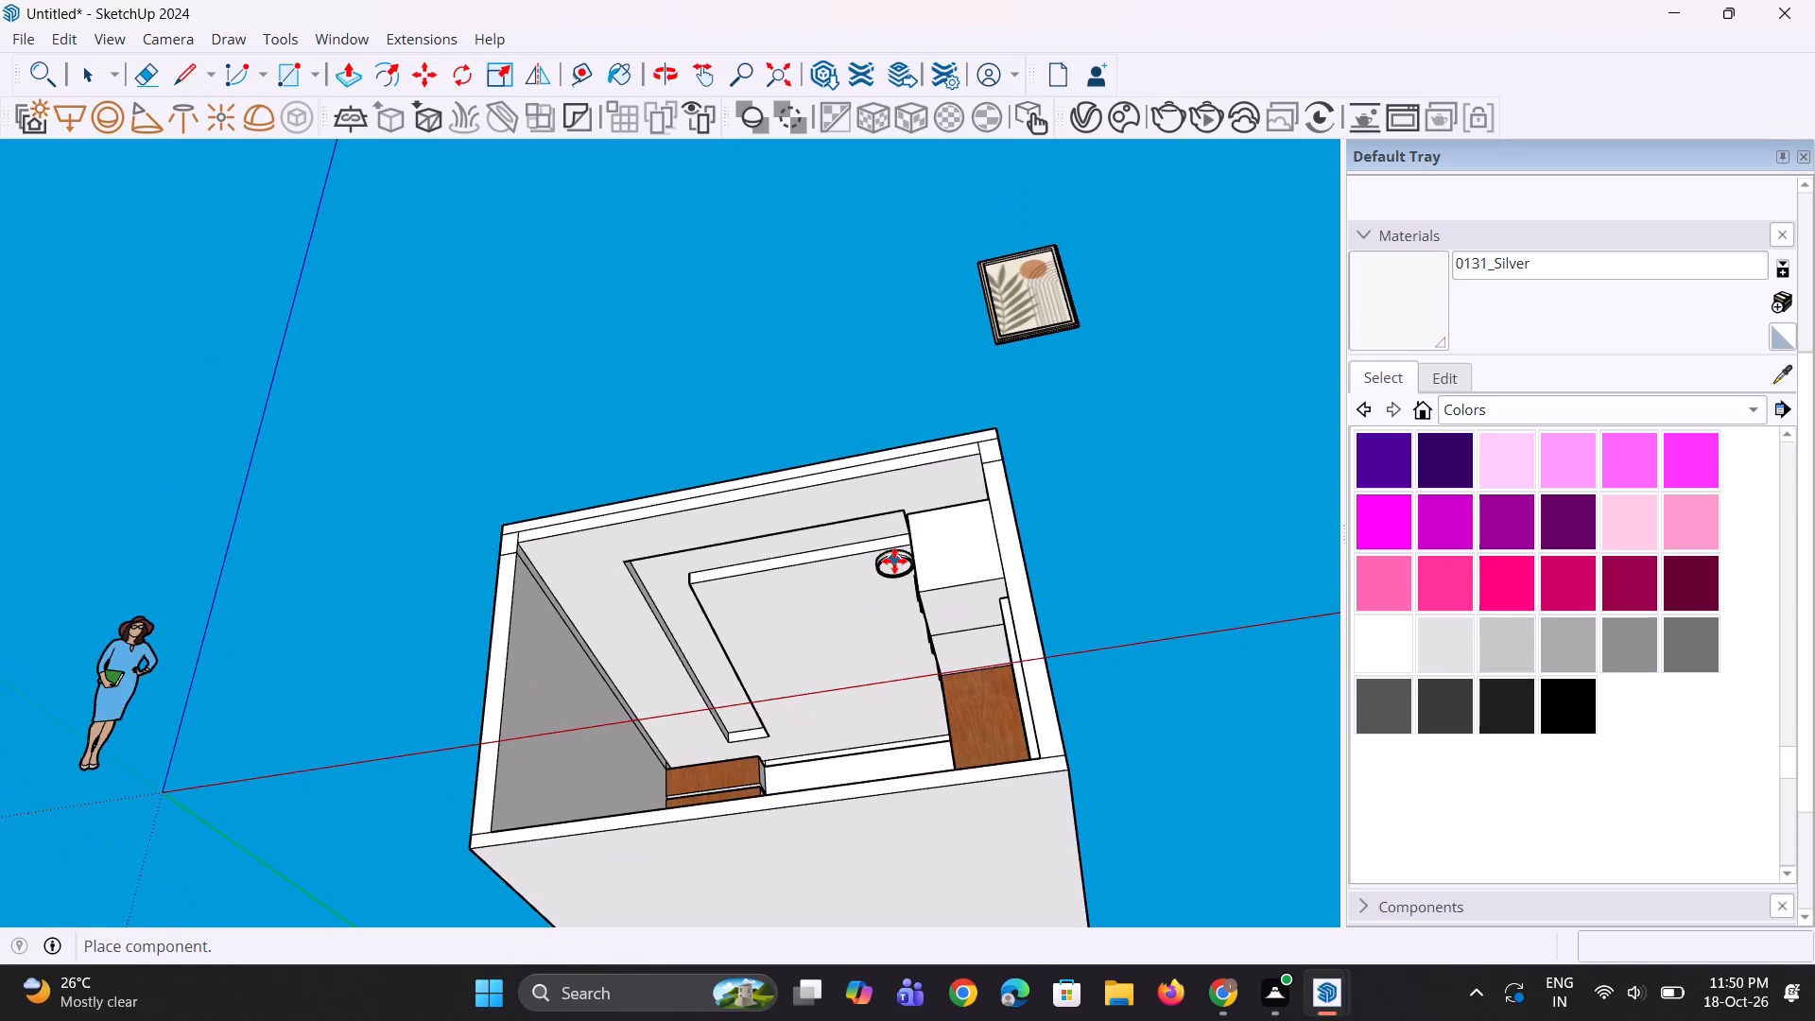
scroll(946, 471, "up", 4)
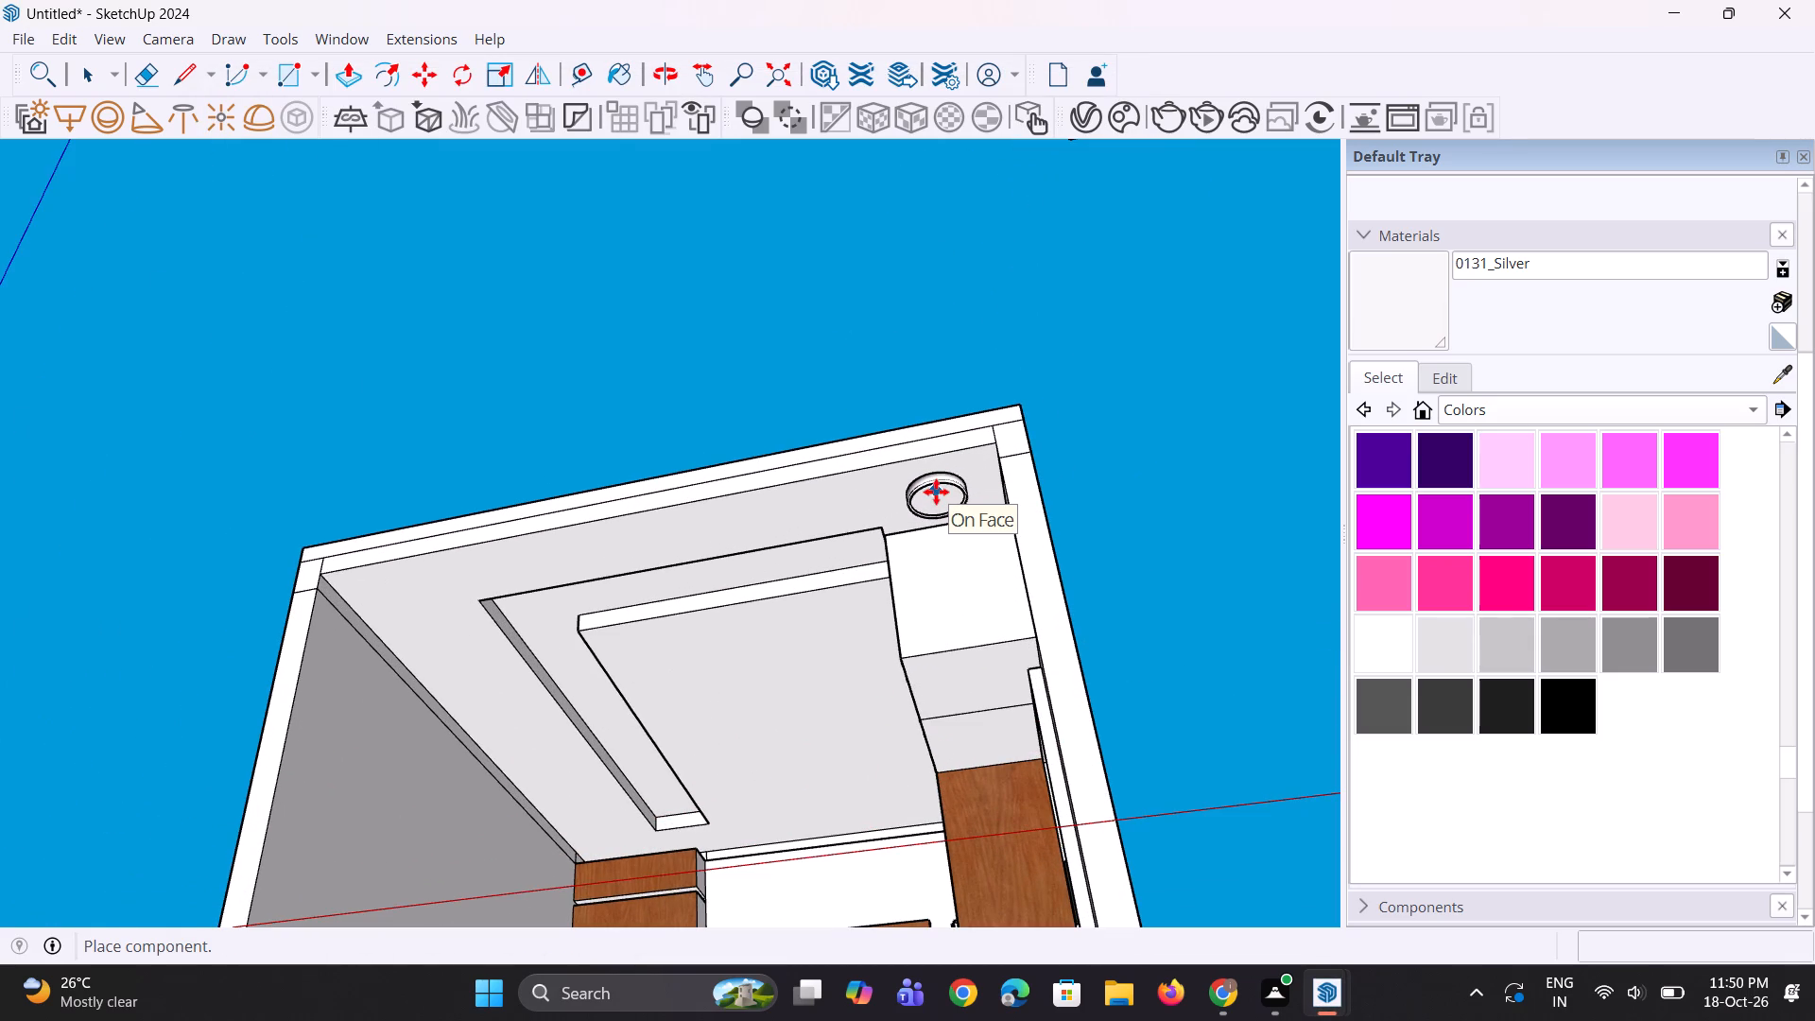
middle_click_drag(936, 492, 1048, 504)
scroll(920, 566, "up", 6)
left_click(970, 570)
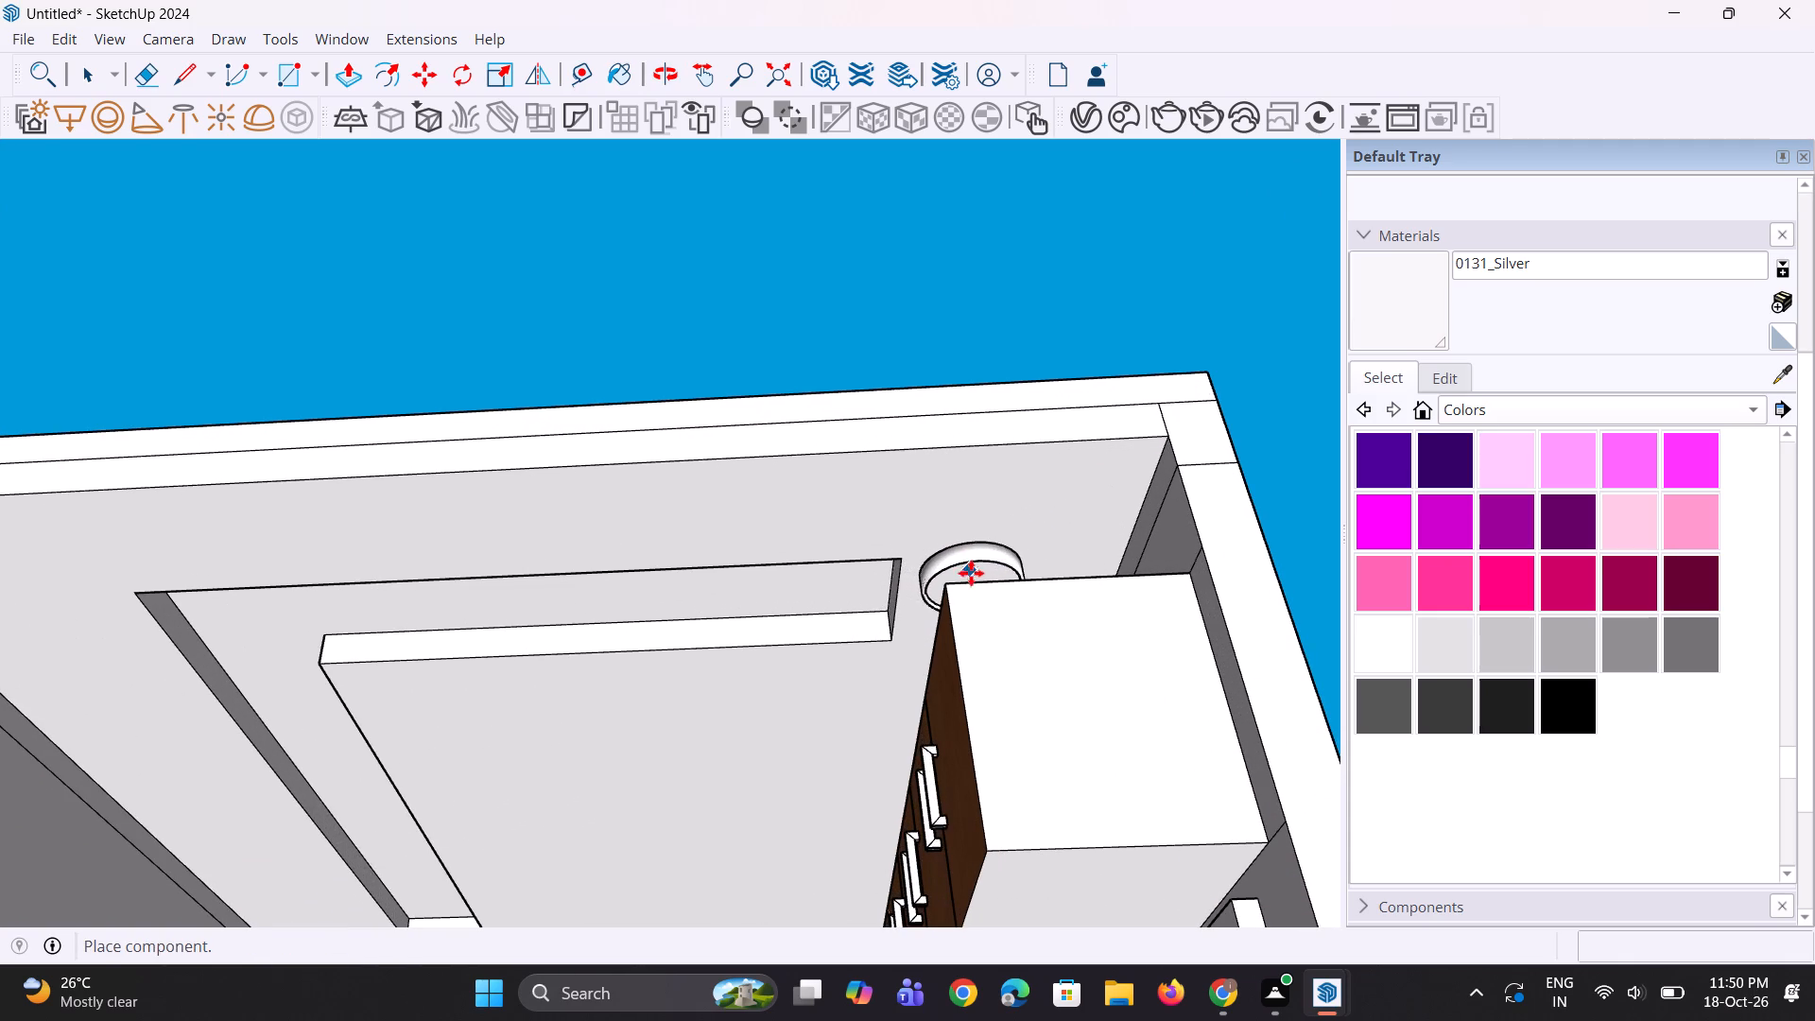
Scale down the placed ceiling lamp in the red and green directions from its corner.
middle_click_drag(972, 602, 993, 659)
key("space")
key("space")
scroll(949, 568, "up", 1)
left_click(949, 568)
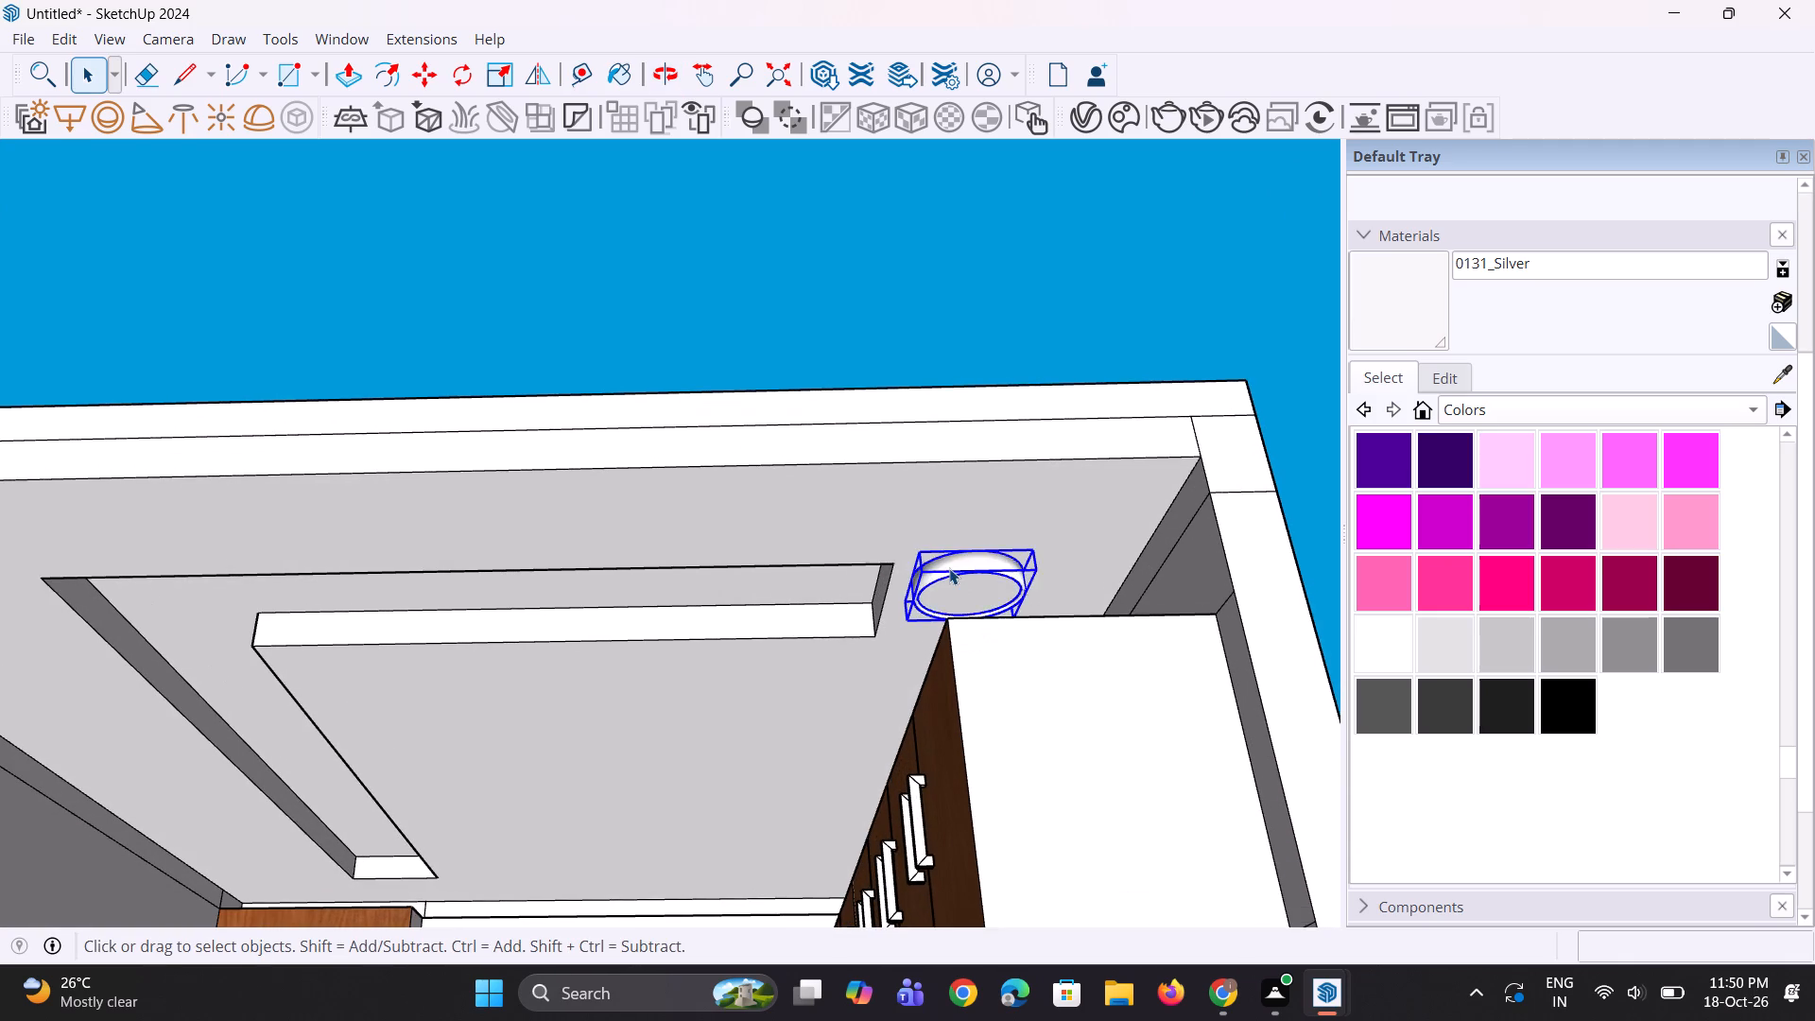
scroll(945, 560, "down", 5)
middle_click_drag(900, 417, 942, 591)
scroll(948, 810, "up", 5)
middle_click_drag(959, 675, 960, 618)
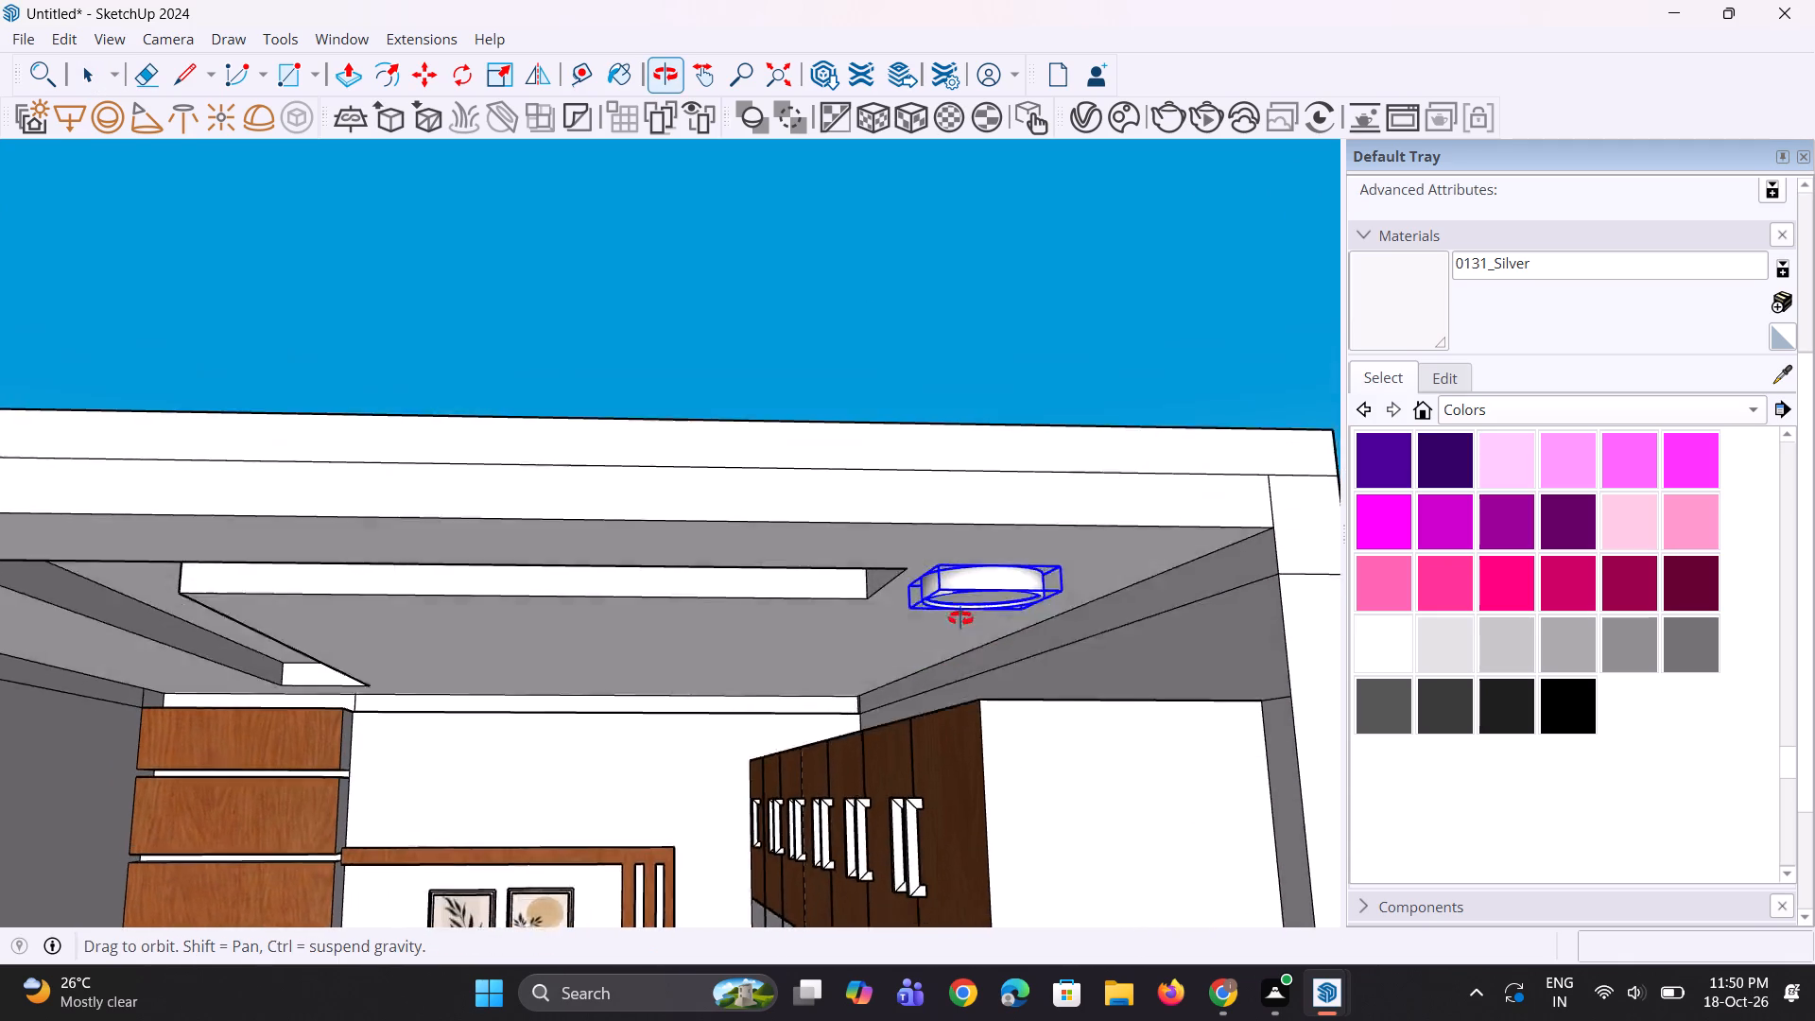
middle_click_drag(960, 618, 960, 597)
key("s")
scroll(952, 536, "up", 1)
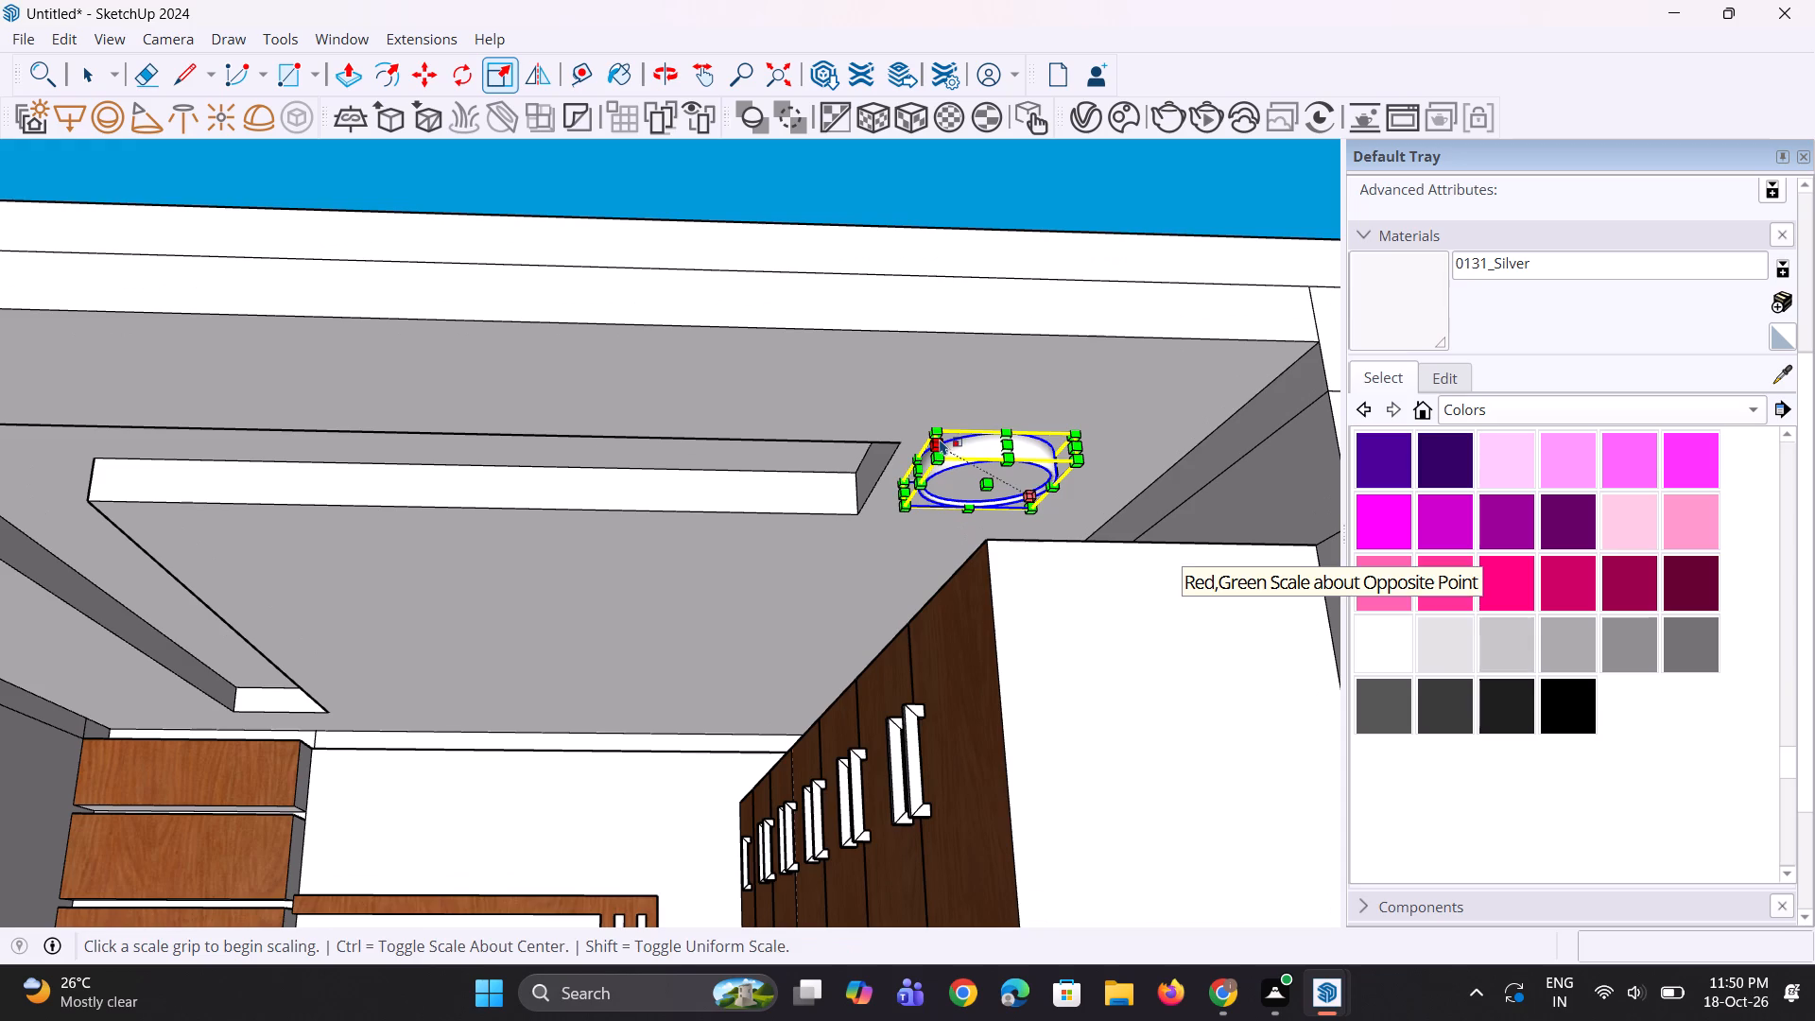
left_click(938, 432)
left_click(962, 468)
Move the ceiling lamp upward so that it sits partly recessed in the ceiling slab.
middle_click_drag(1019, 514, 1027, 546)
scroll(1035, 517, "up", 2)
key("m")
scroll(1045, 521, "up", 3)
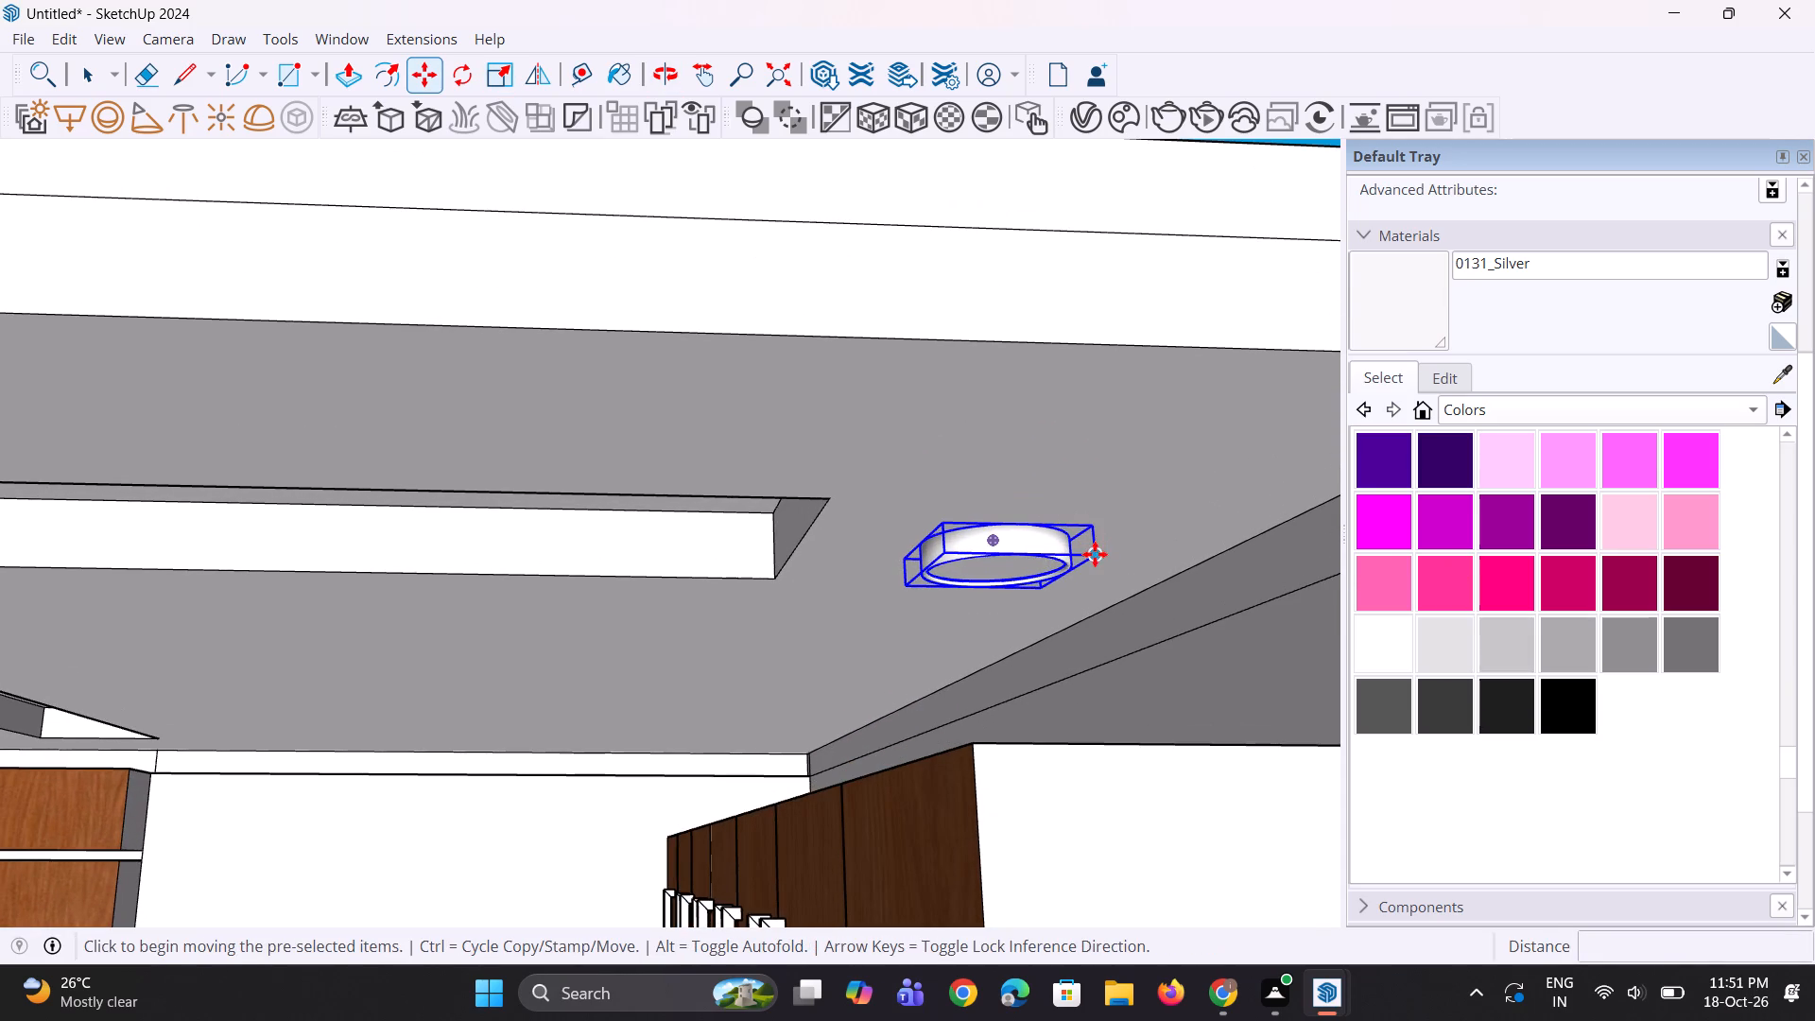
left_click(1095, 554)
left_click(1089, 532)
scroll(1047, 599, "down", 5)
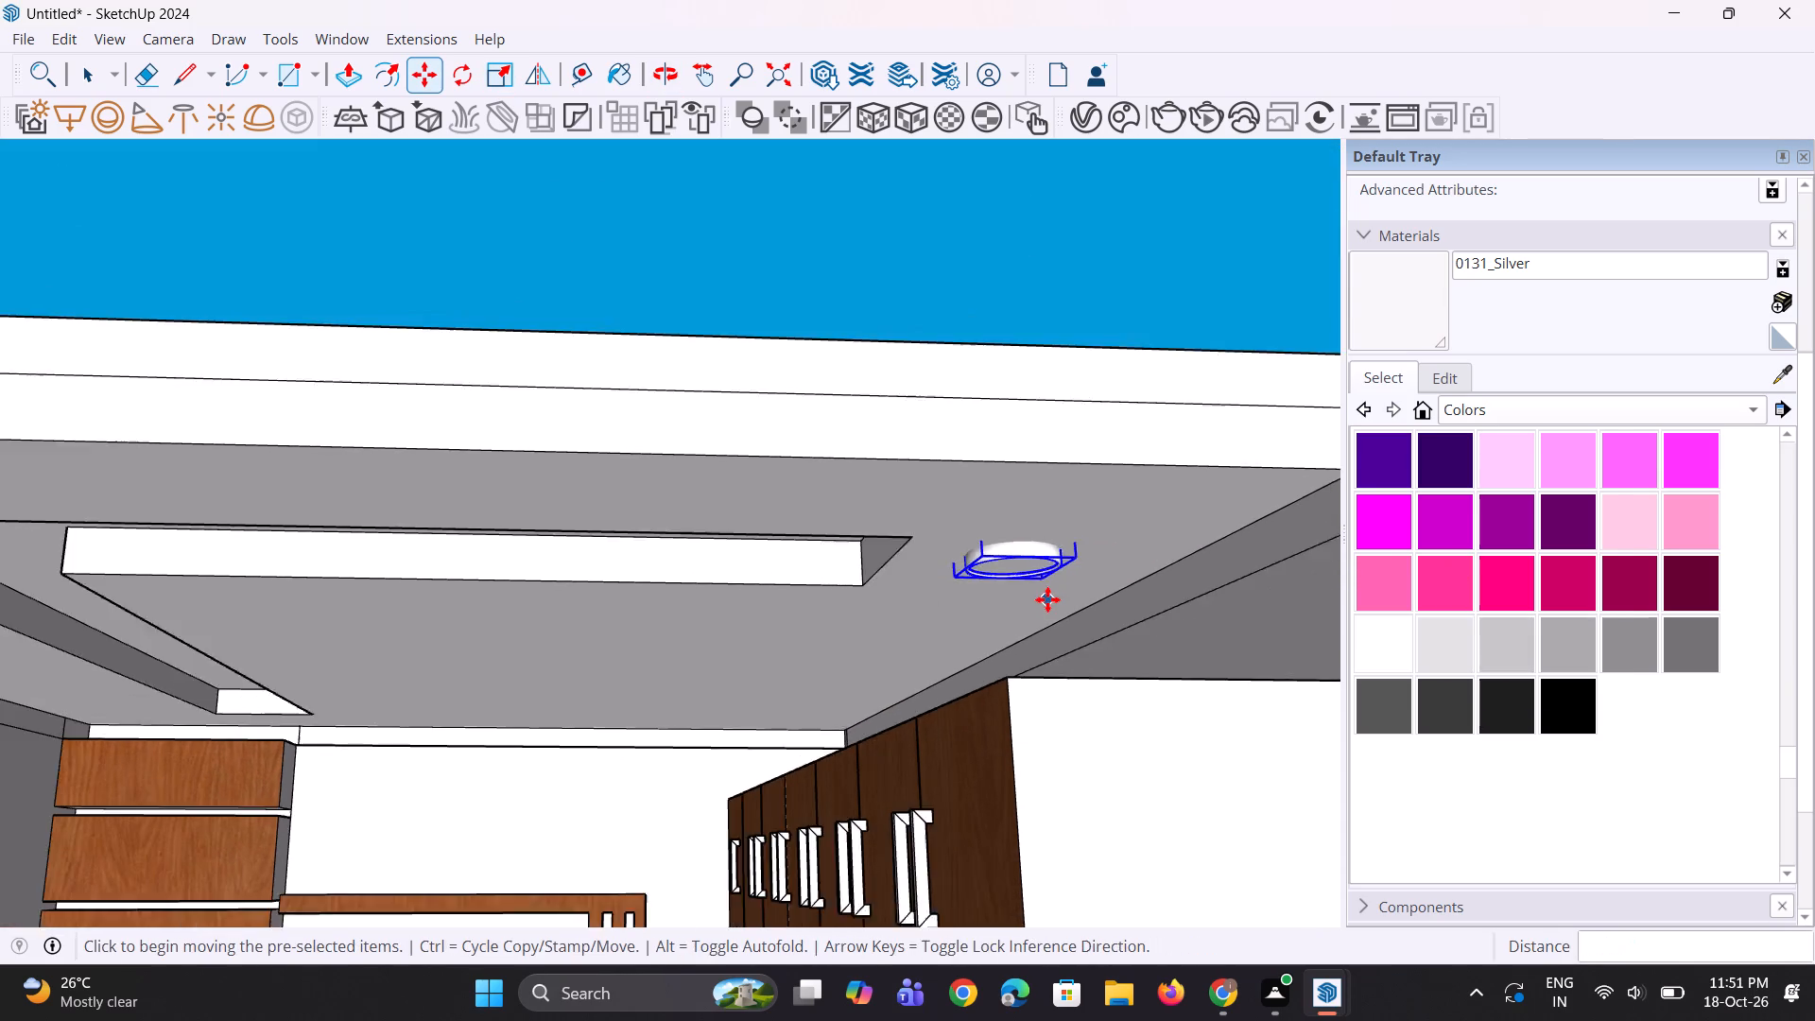
Copy the ceiling lamp about 8' 10 5/16" along the green axis, parallel to the wardrobe front.
middle_click_drag(1046, 600, 1054, 568)
scroll(999, 530, "up", 2)
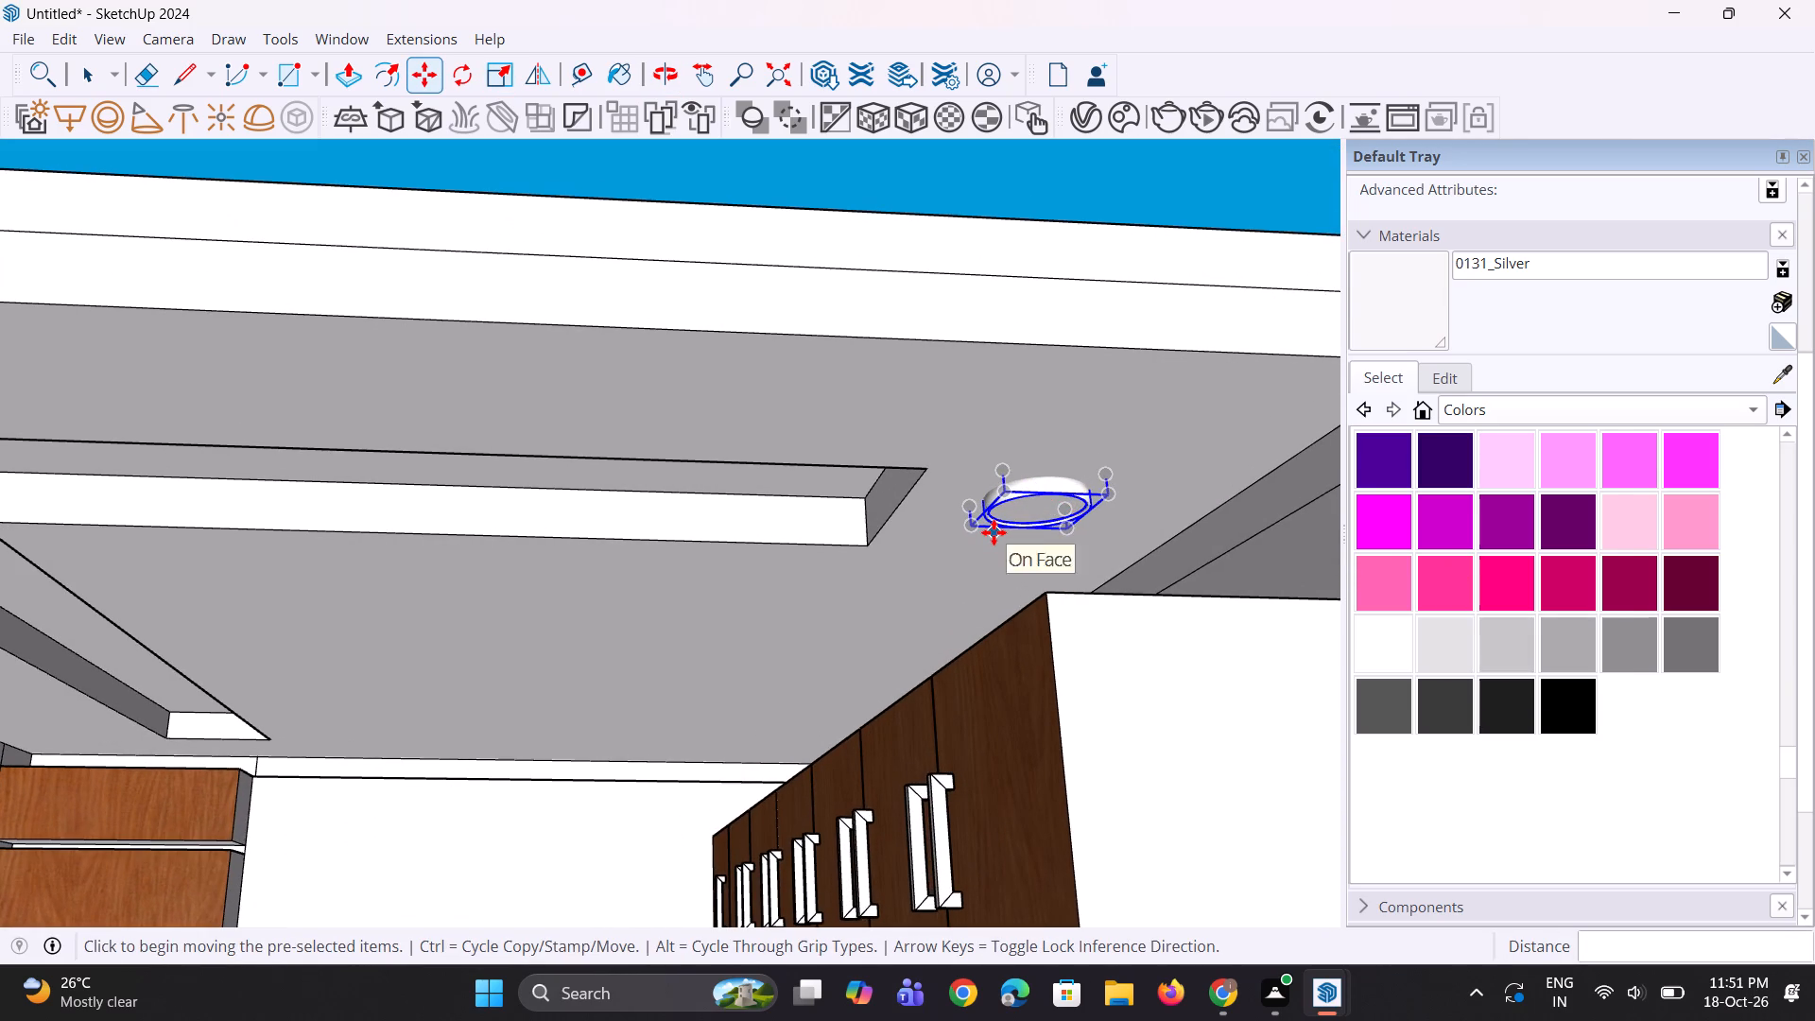
key("m")
left_click(977, 537)
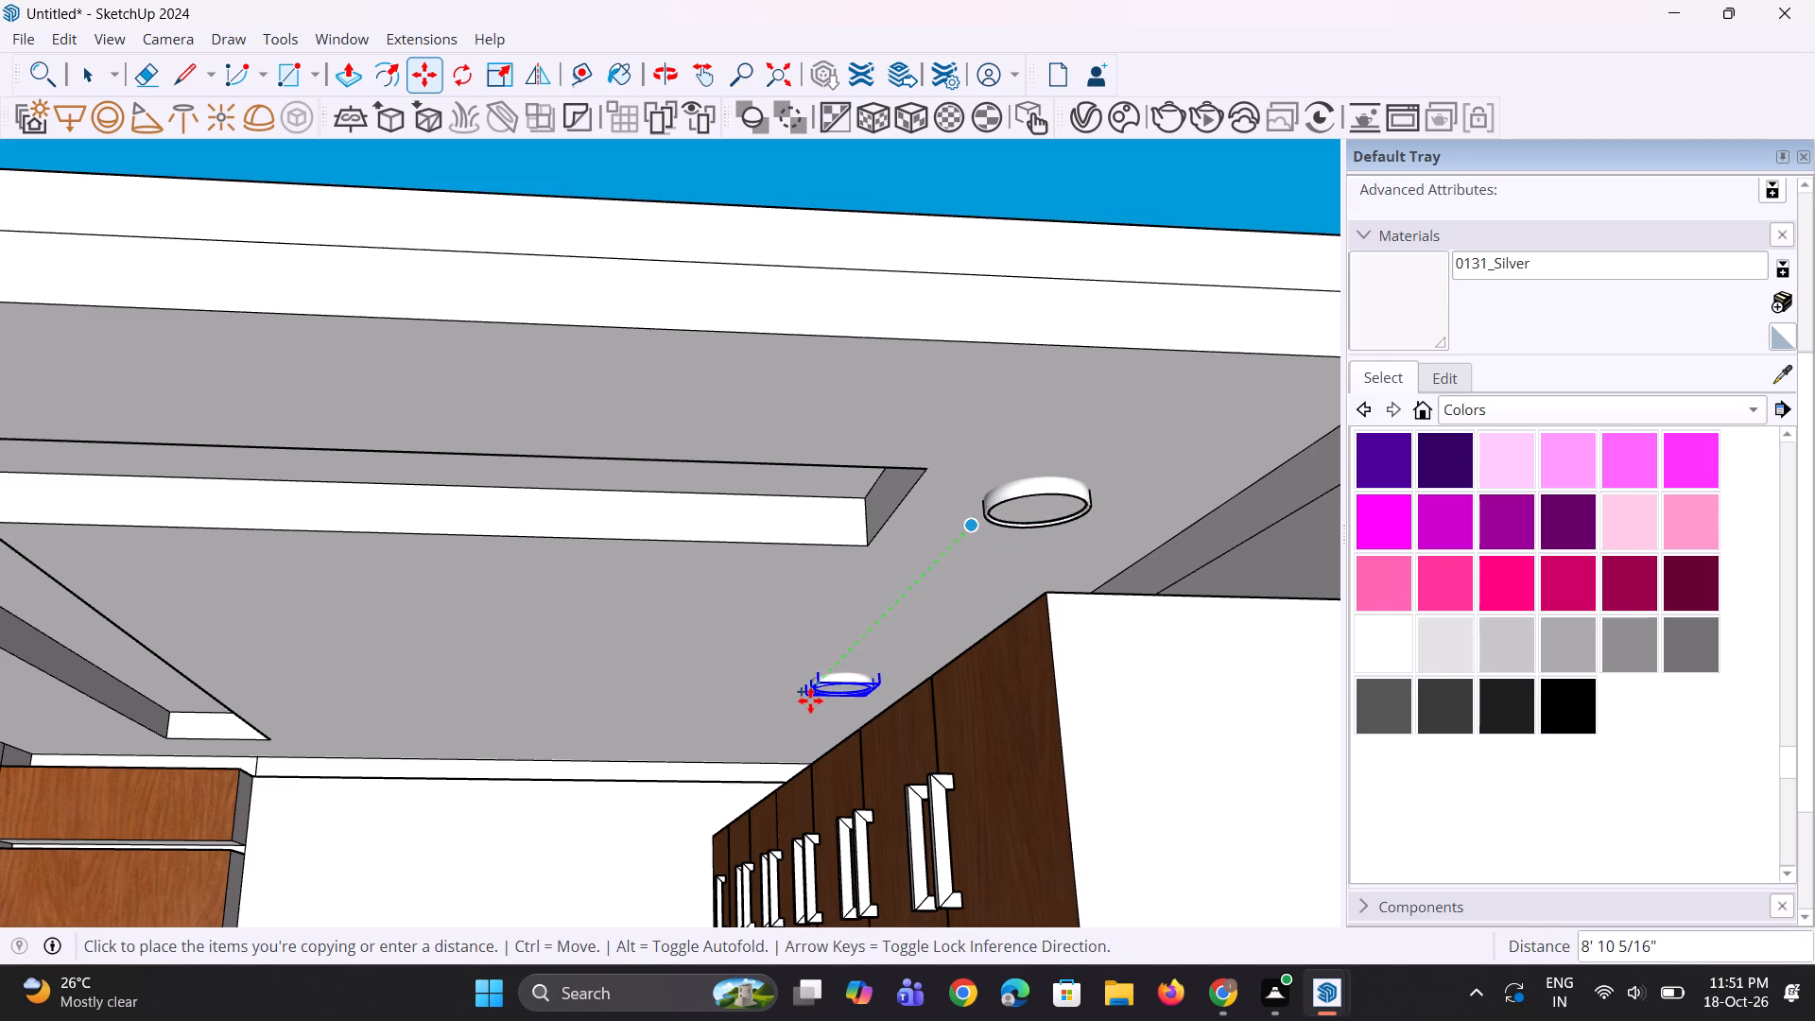
left_click(810, 701)
middle_click_drag(827, 726, 1063, 658)
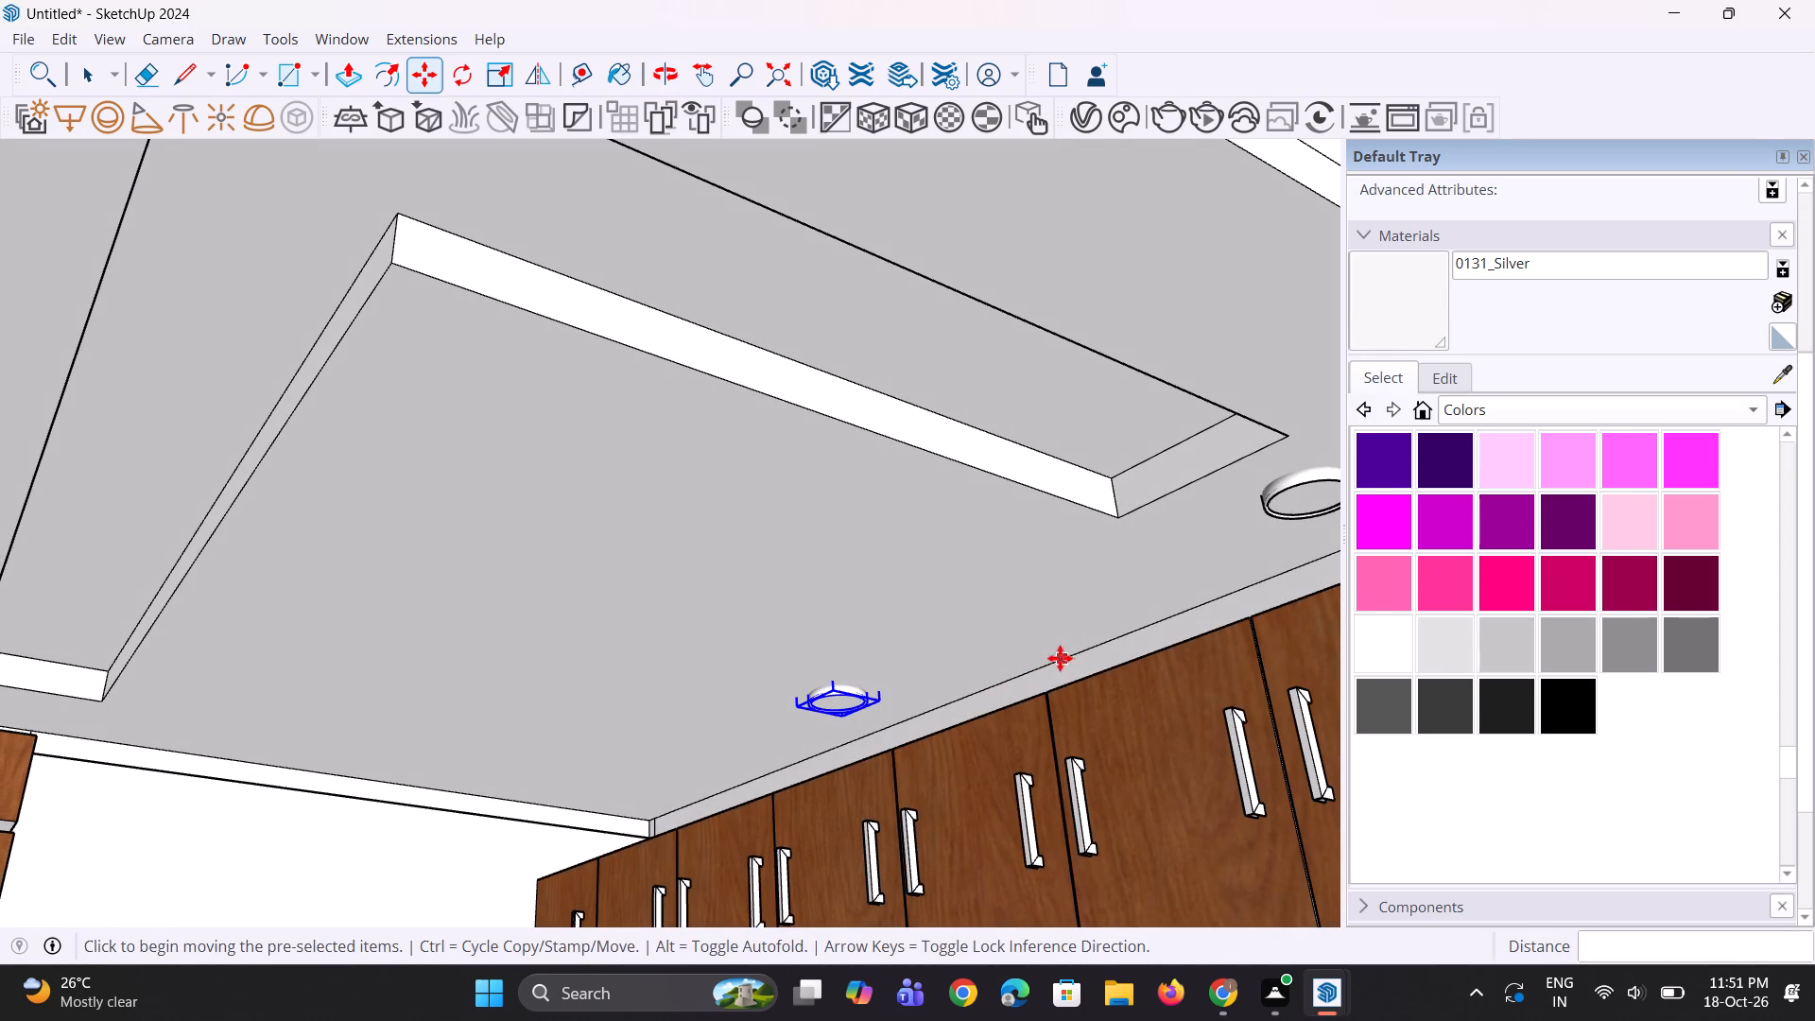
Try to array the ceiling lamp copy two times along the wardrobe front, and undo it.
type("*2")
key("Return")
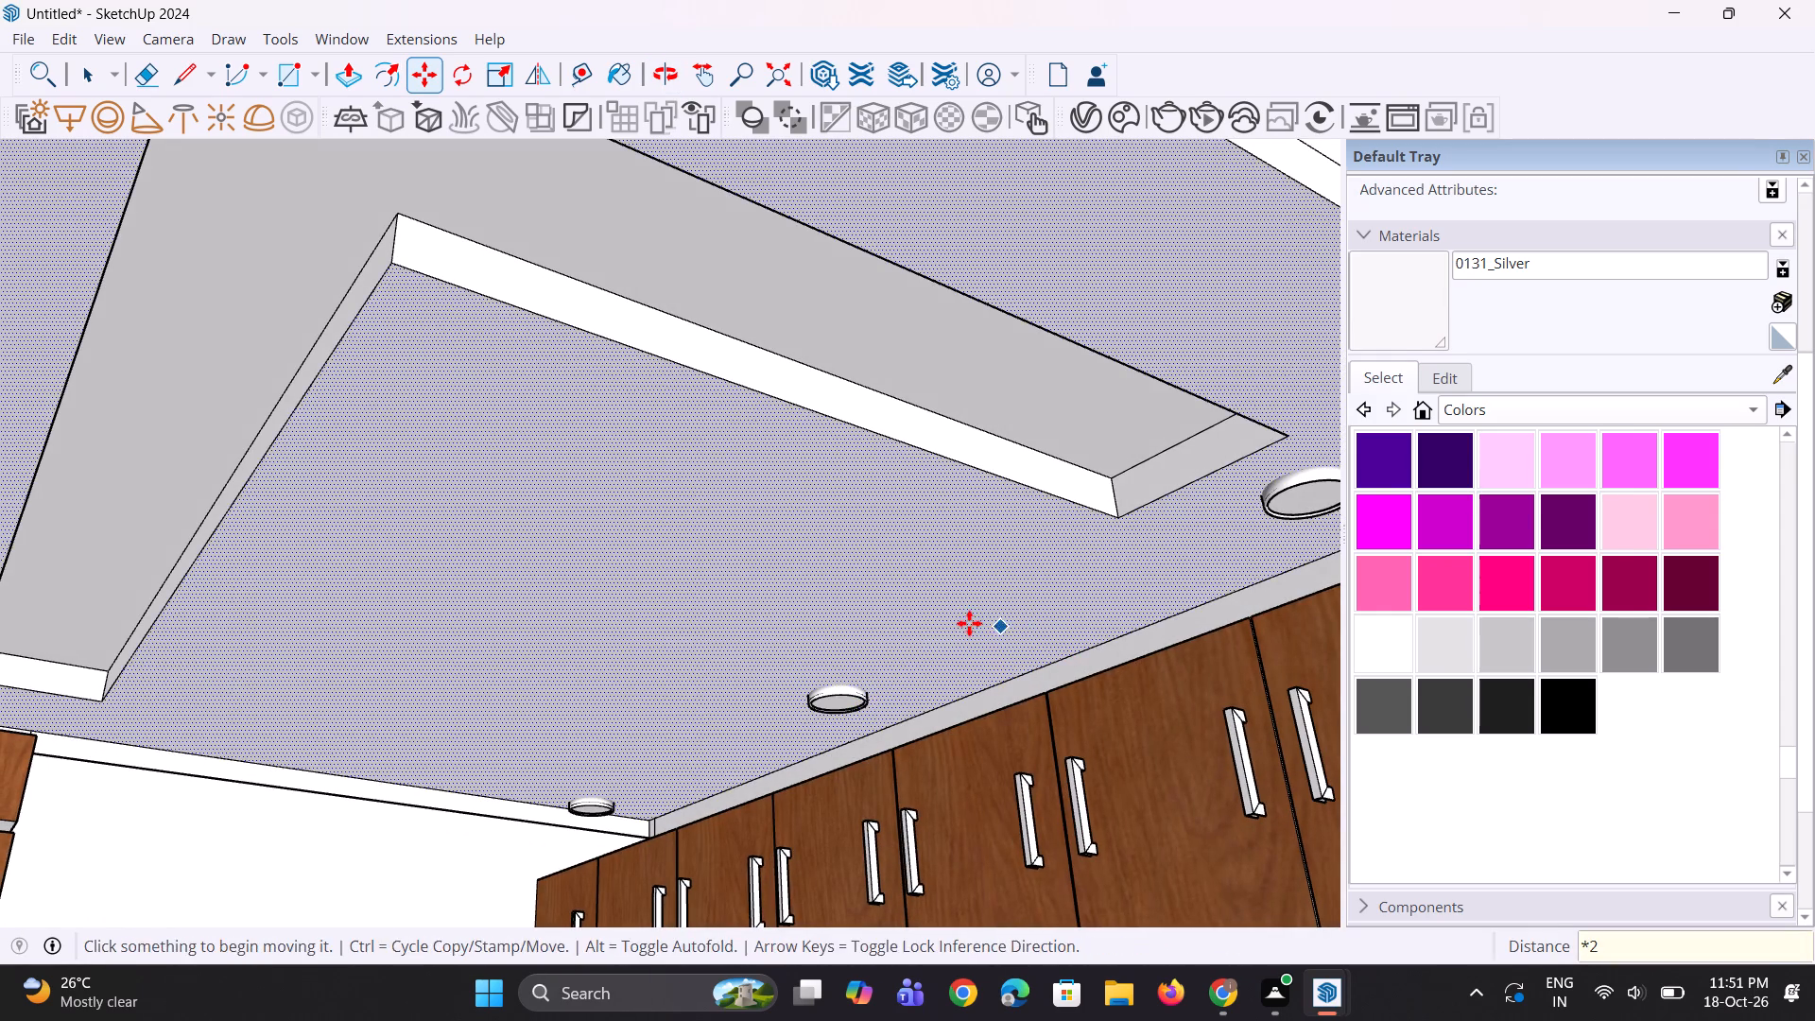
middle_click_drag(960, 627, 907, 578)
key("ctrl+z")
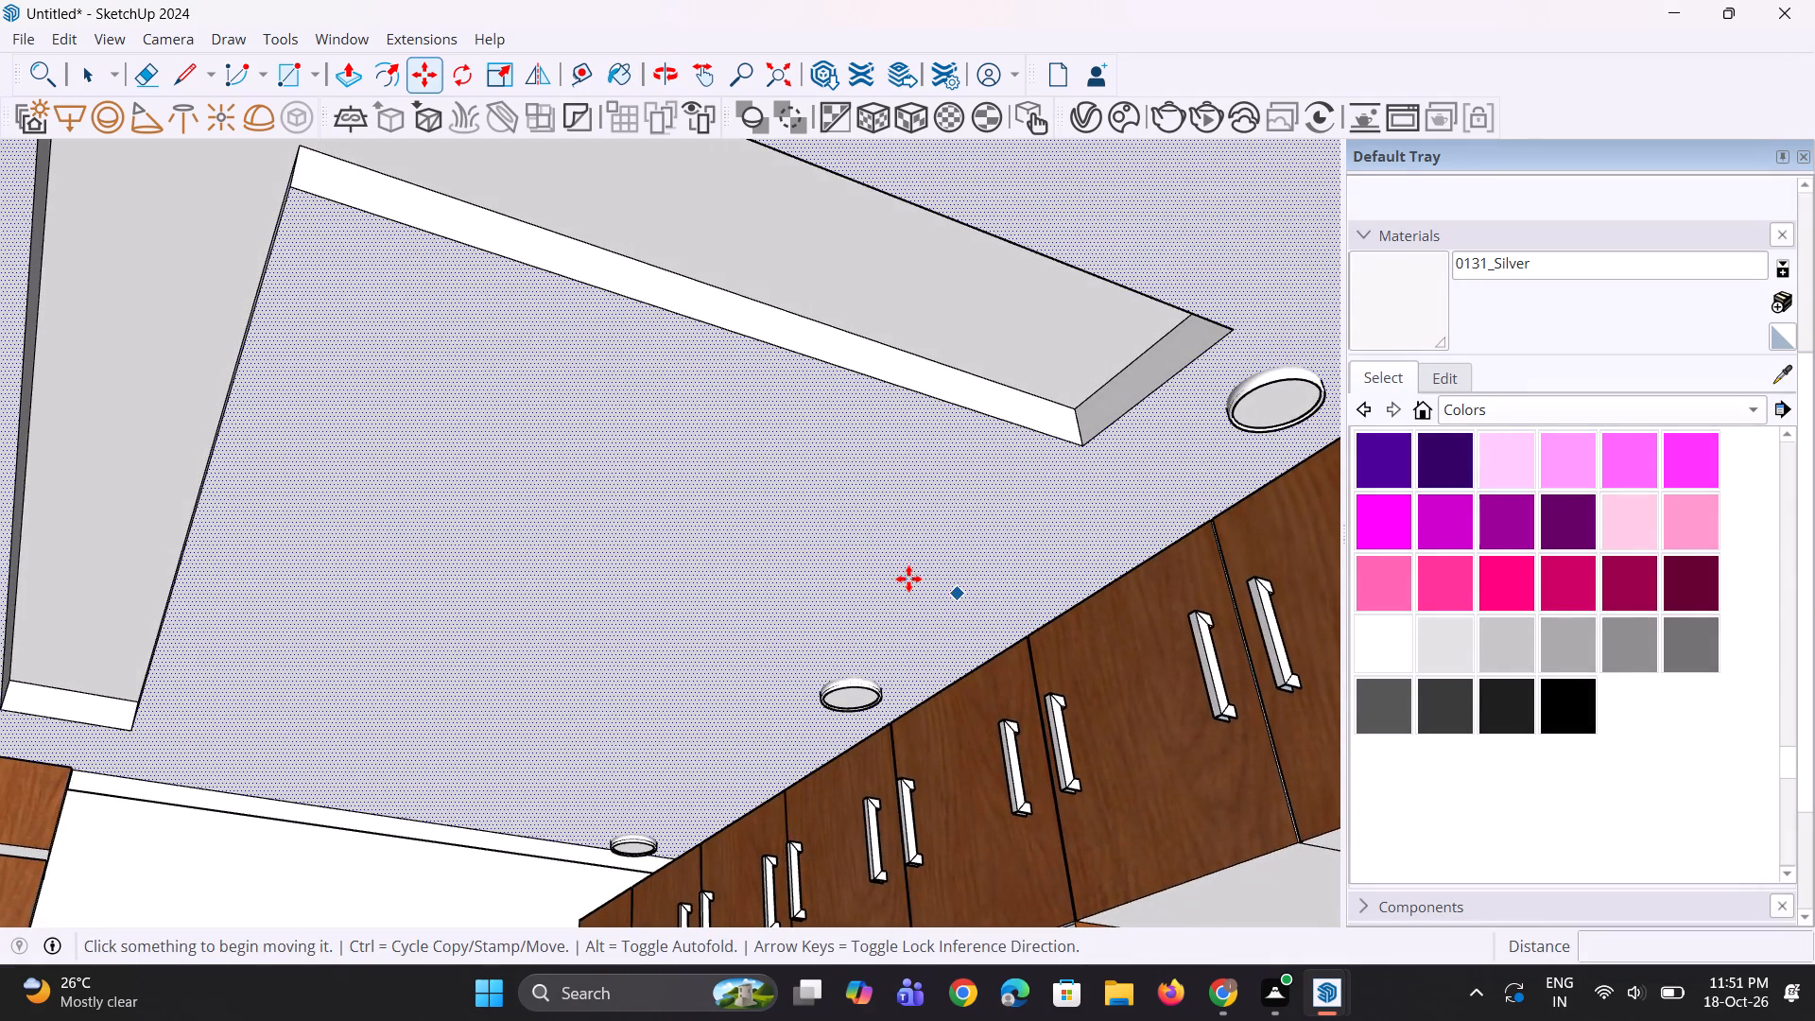
Copy the lamp by the recess's end about 5' 2 15/16" along the green axis beside the wardrobe and repeat it as *2.
scroll(864, 626, "down", 3)
key("space")
key("space")
left_click(1132, 485)
scroll(1132, 485, "up", 2)
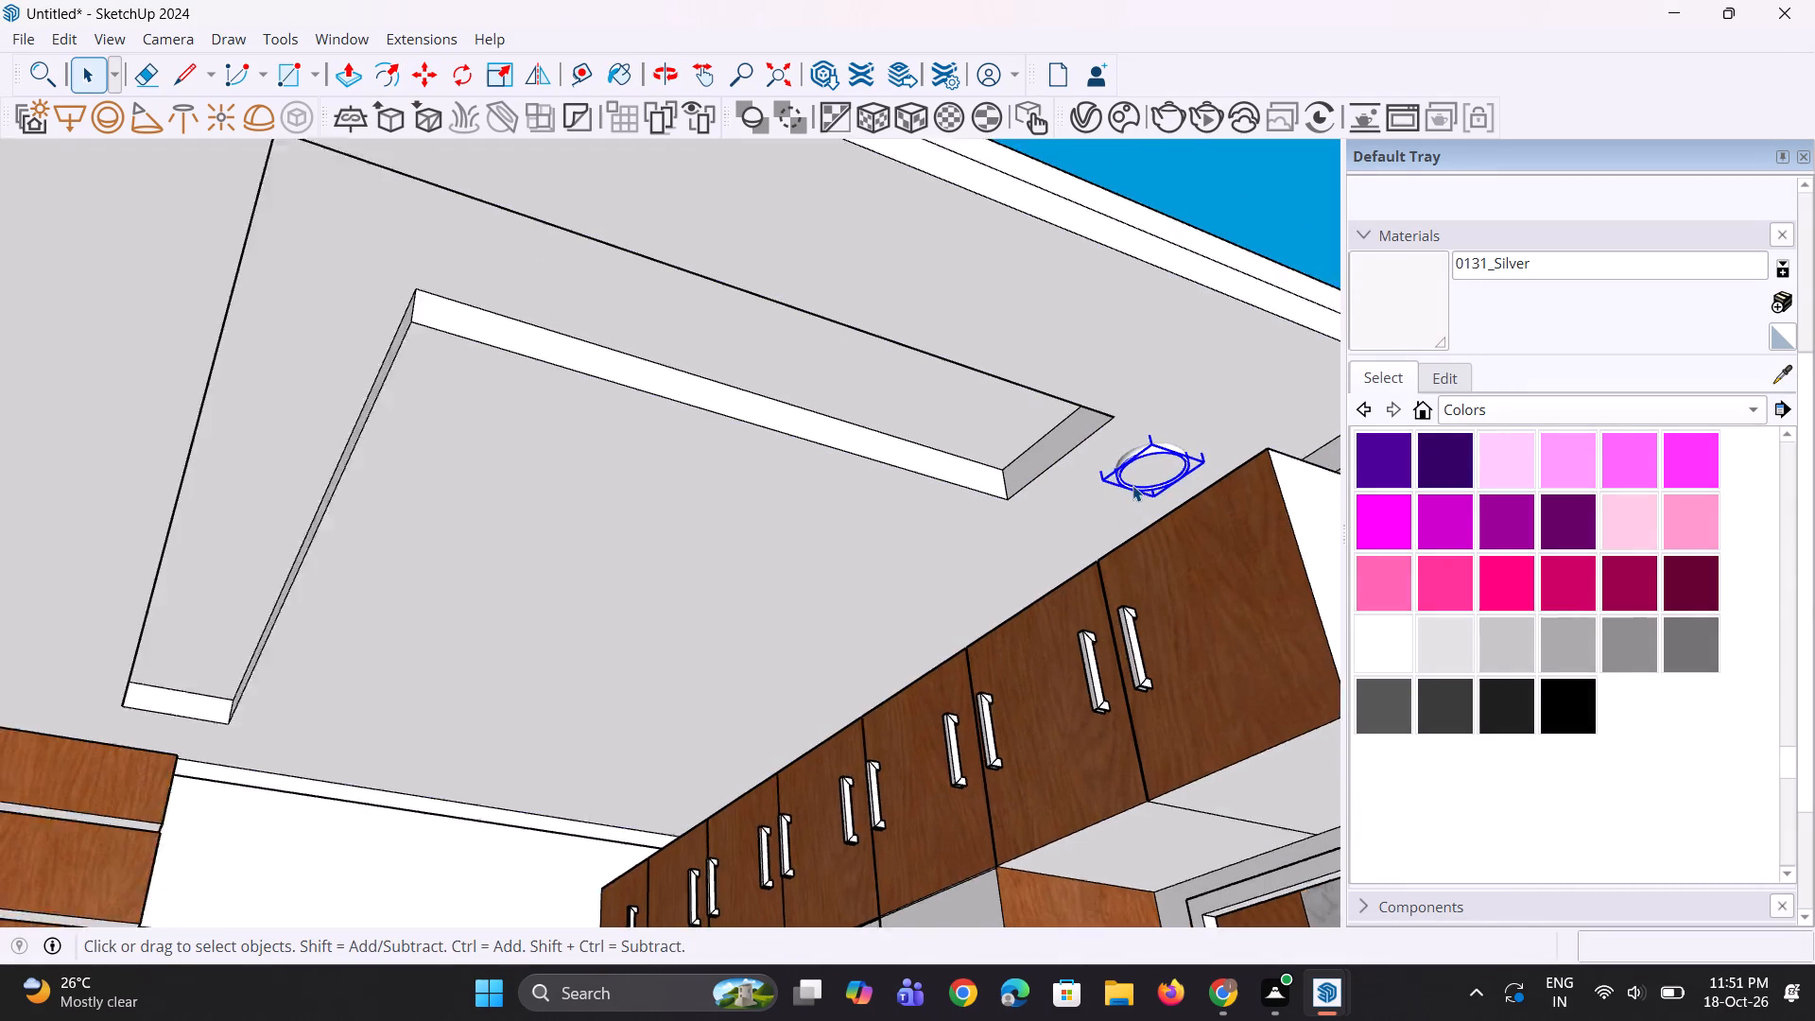
scroll(1132, 485, "up", 2)
middle_click_drag(1149, 509, 1222, 547)
key("m")
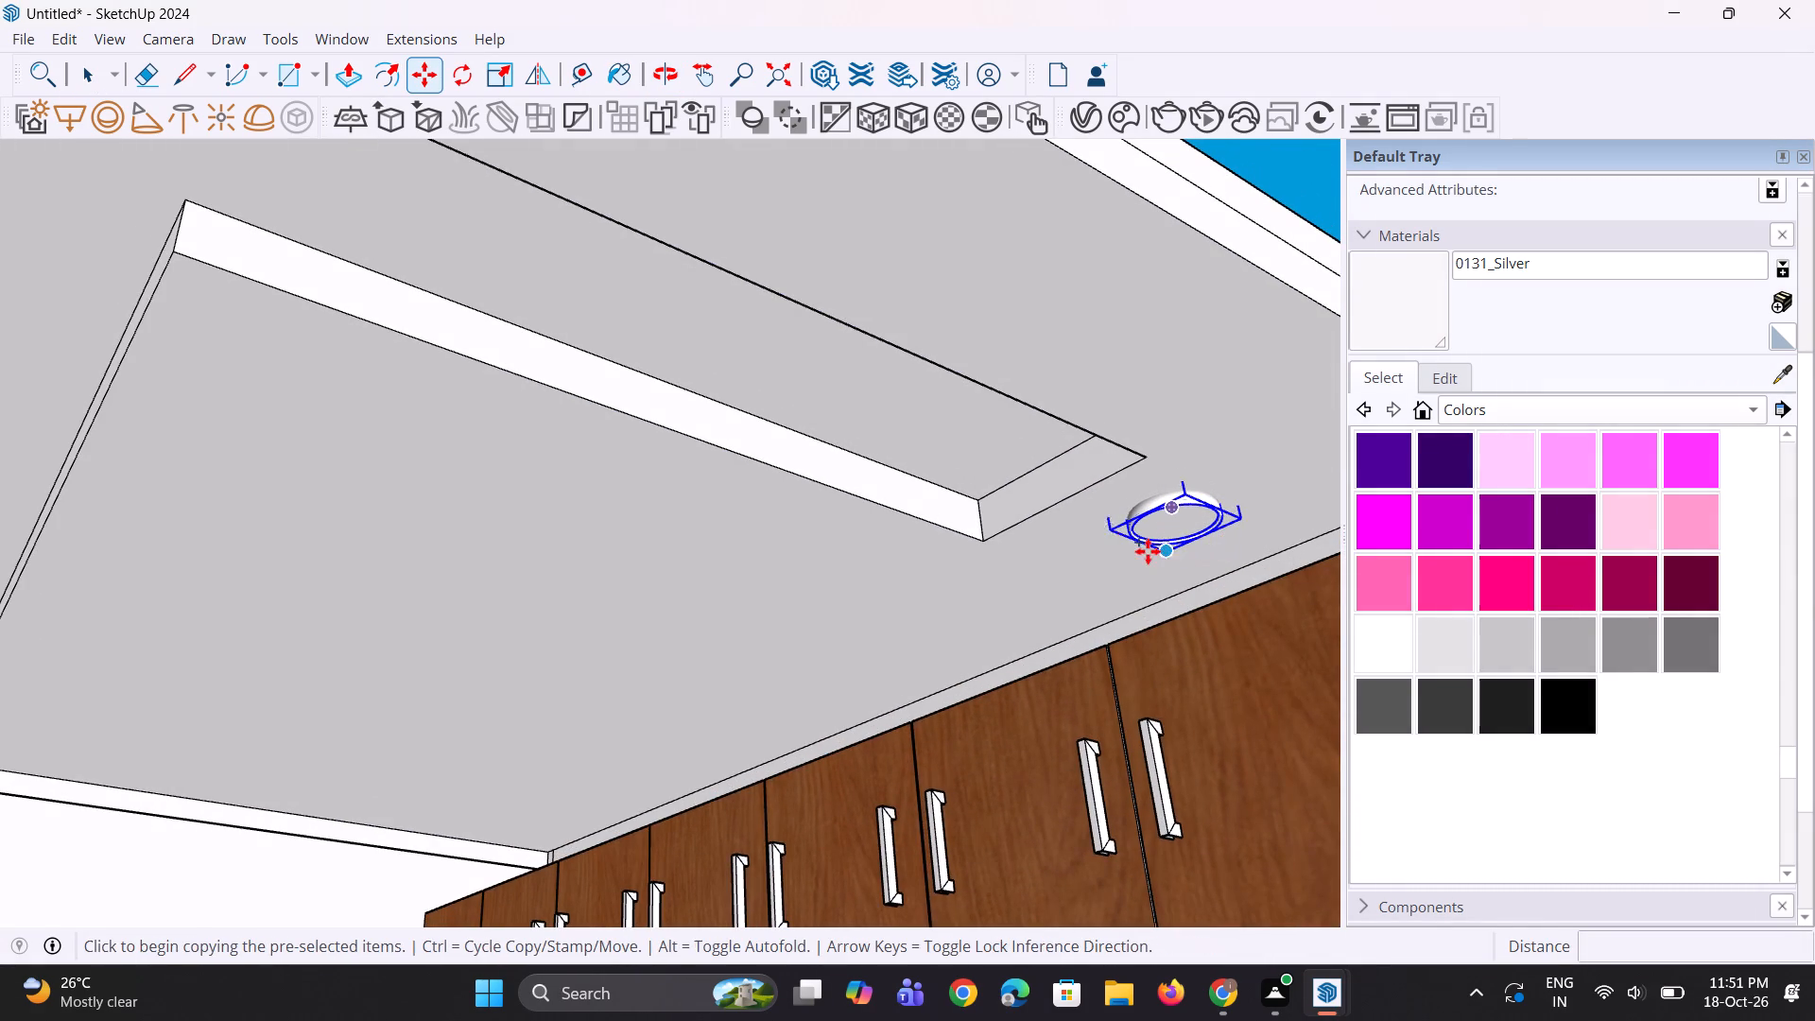
left_click(1098, 533)
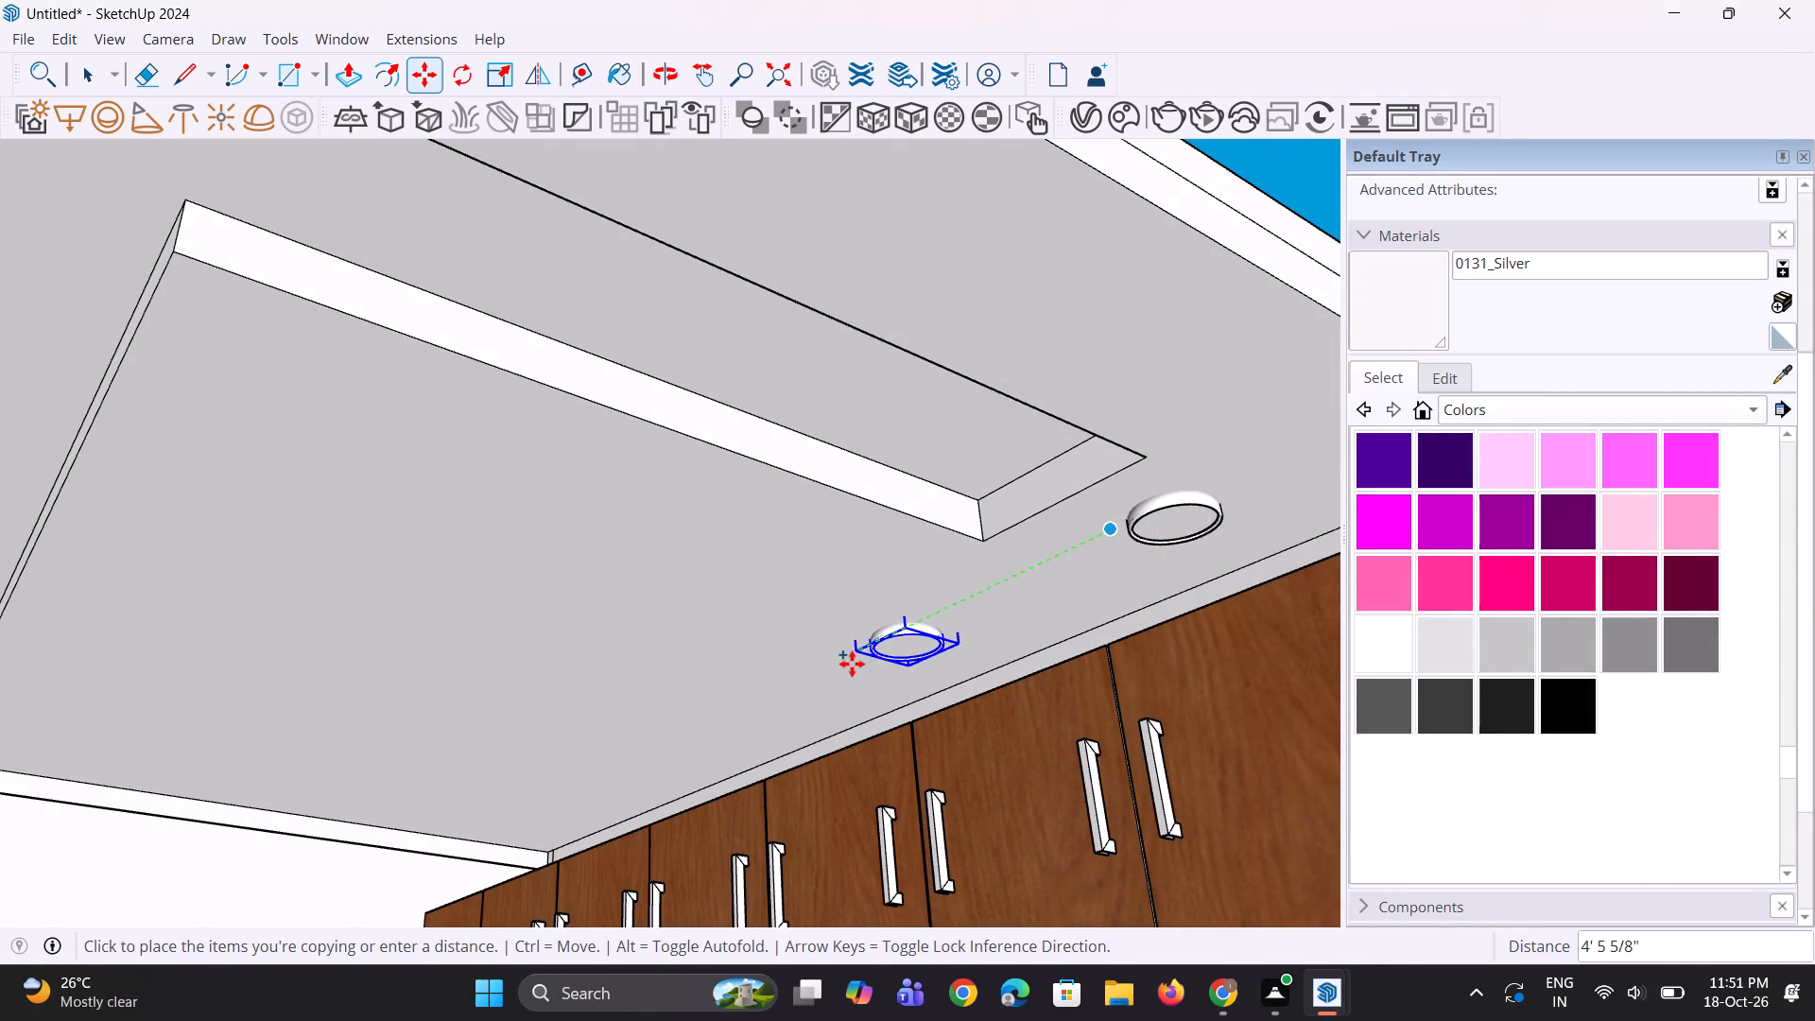
left_click(822, 678)
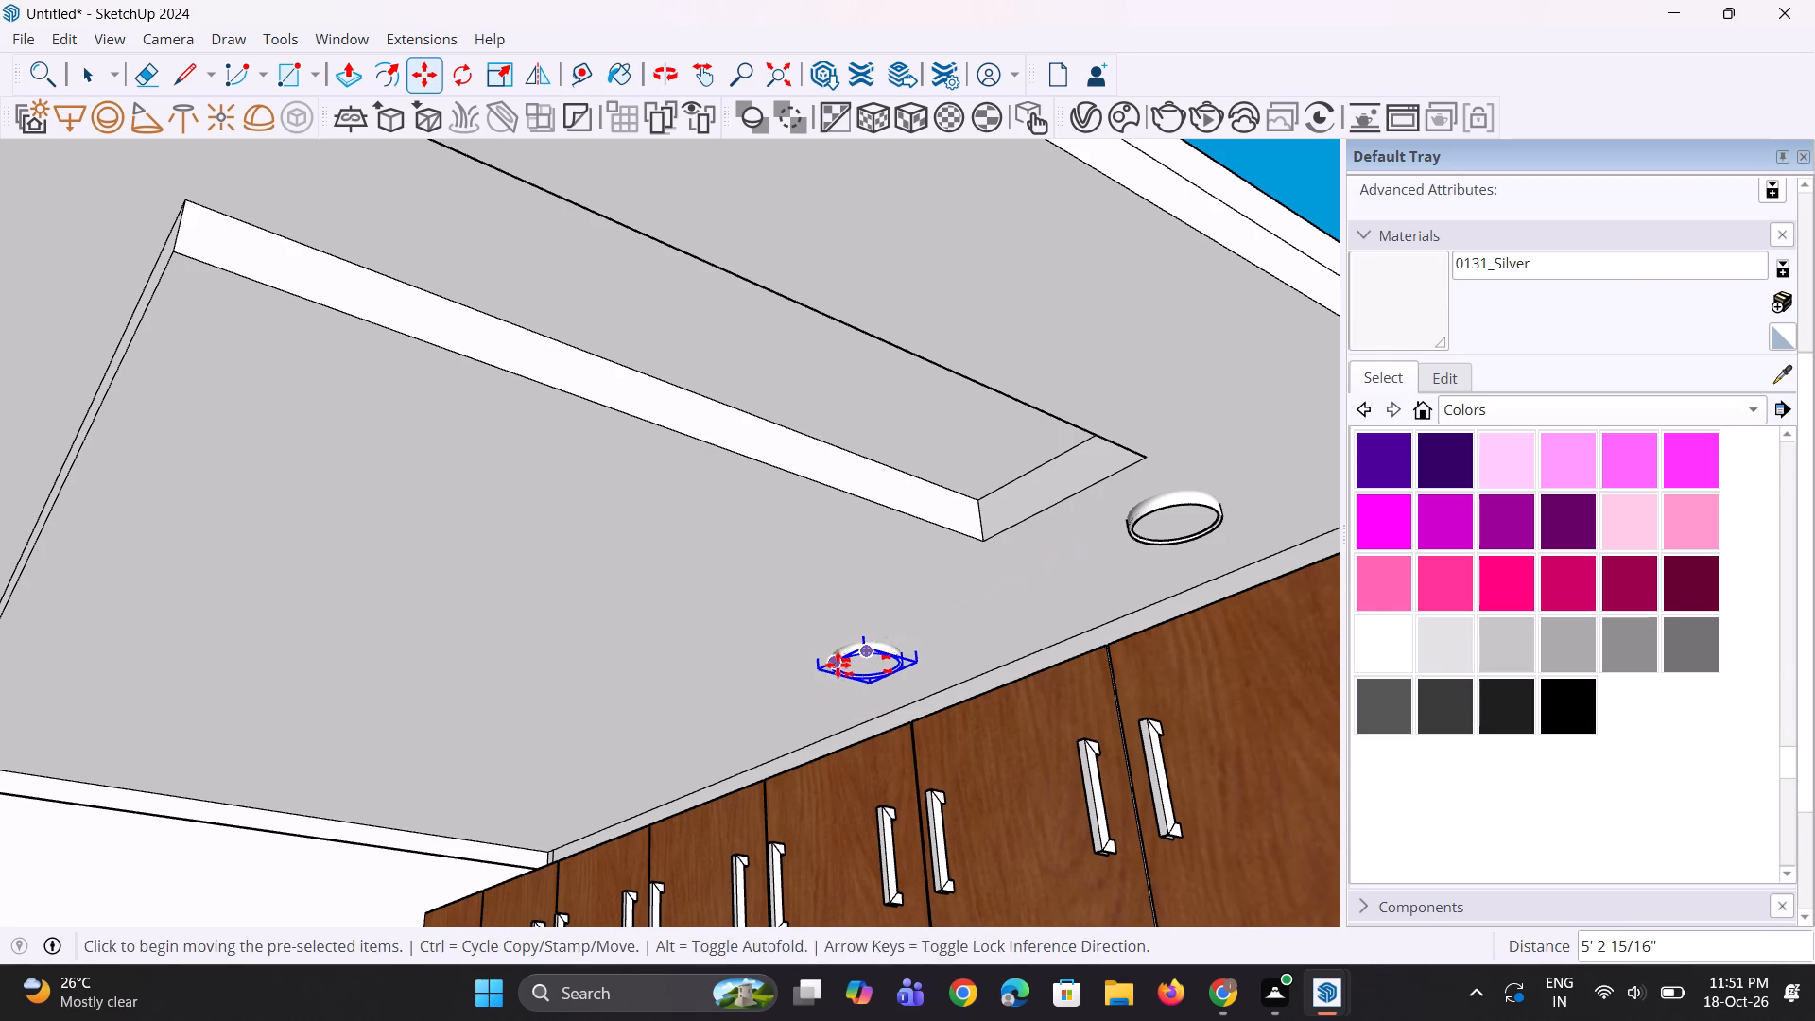
key("asterisk")
key("2")
key("Return")
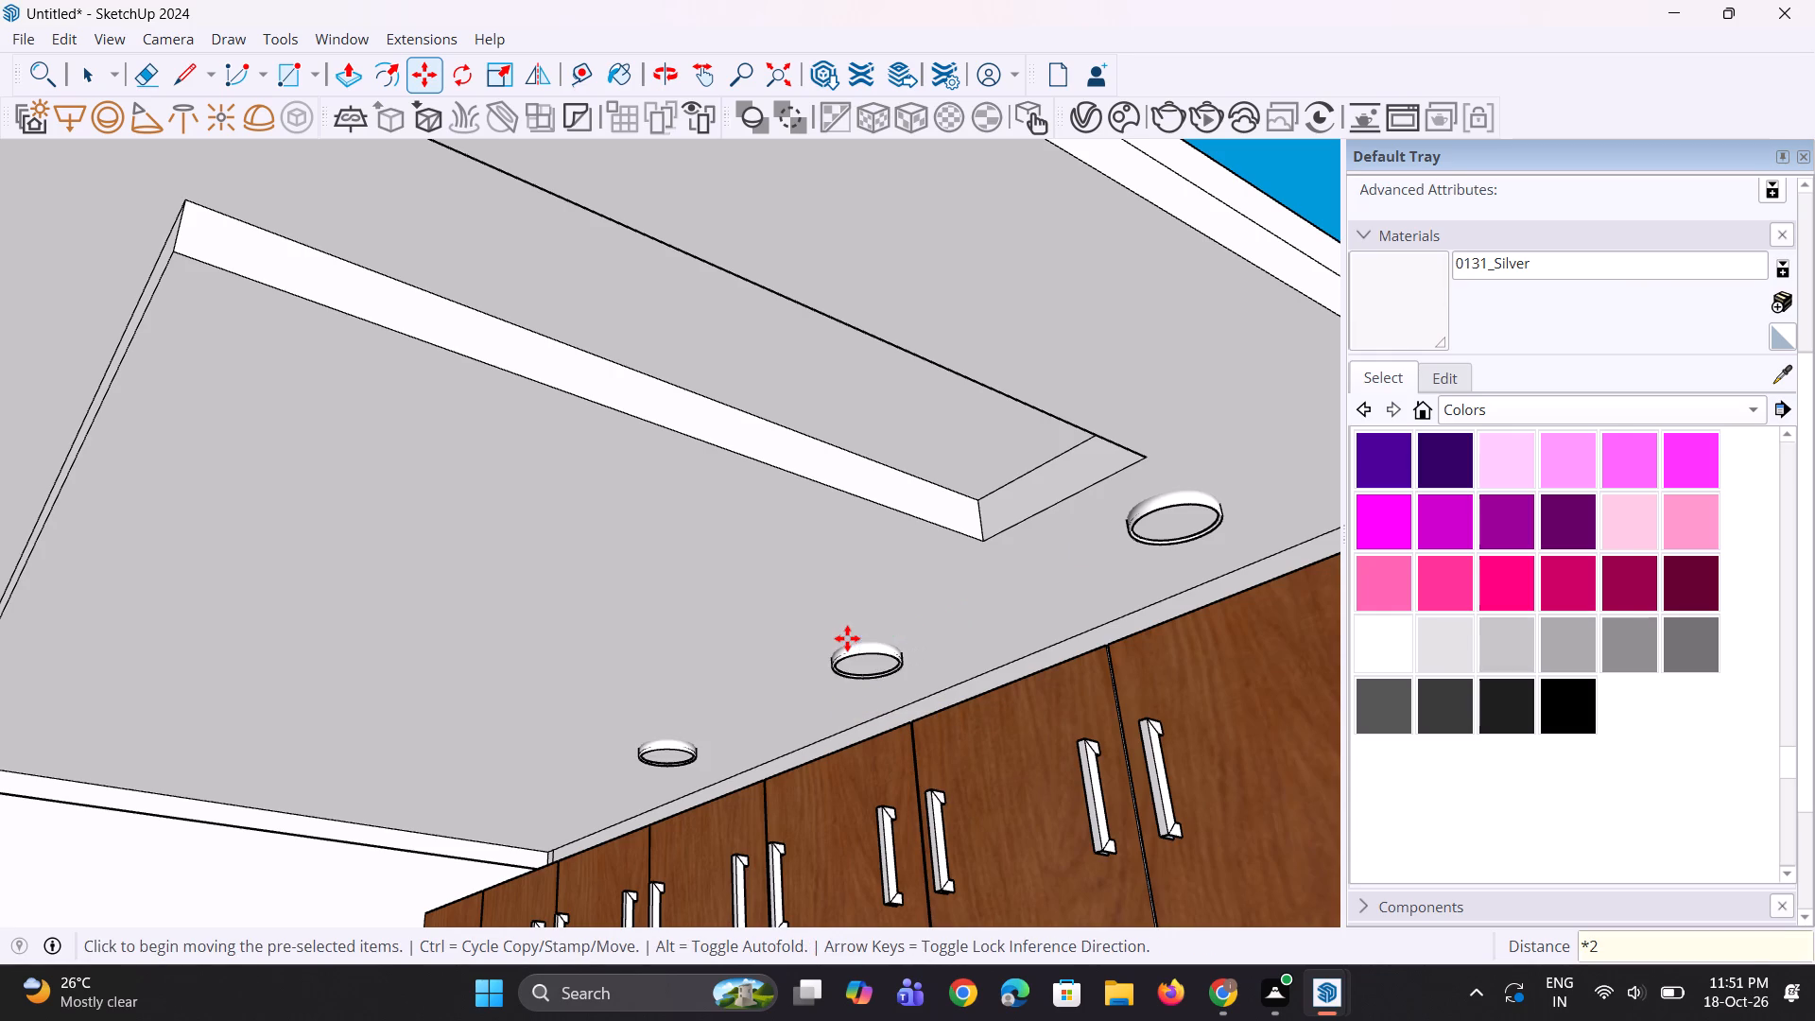
Move the farthest lamp of the wardrobe-side row about 3' 11 1/2" along the green axis toward the bed wall.
middle_click_drag(825, 639, 1026, 589)
key("space")
scroll(1016, 603, "down", 5)
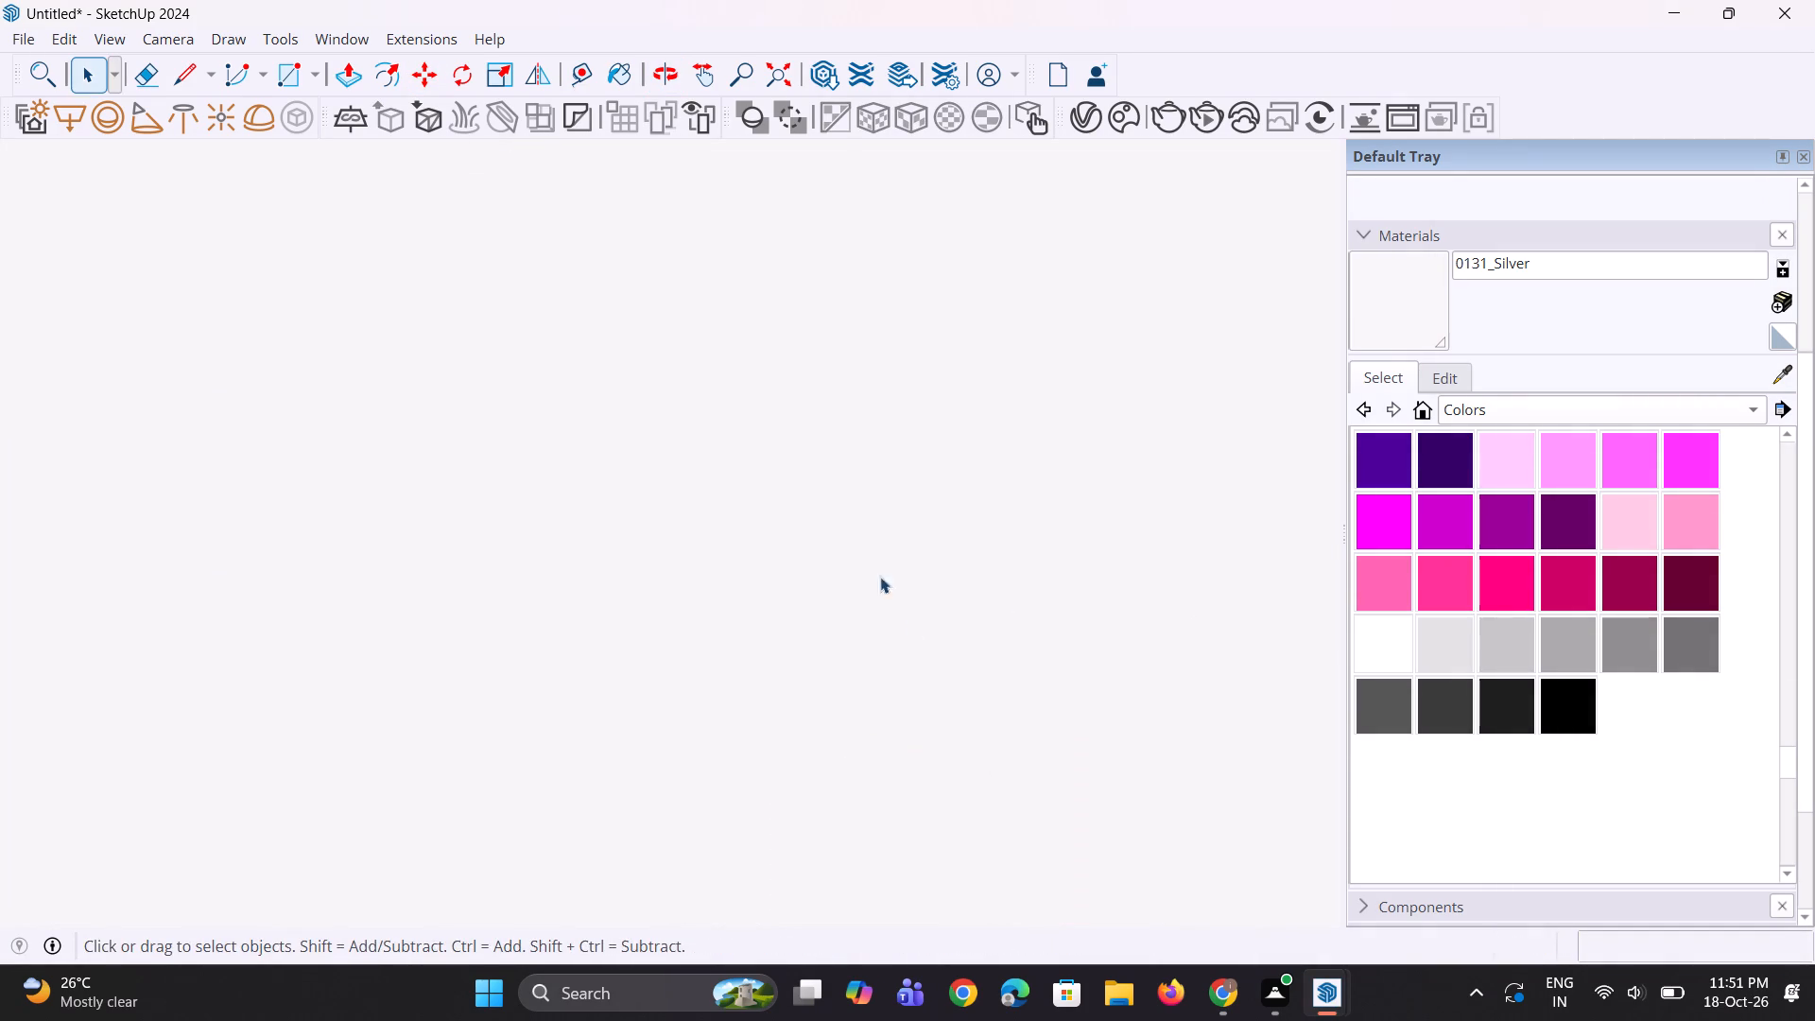
left_click(786, 85)
middle_click_drag(833, 479, 755, 517)
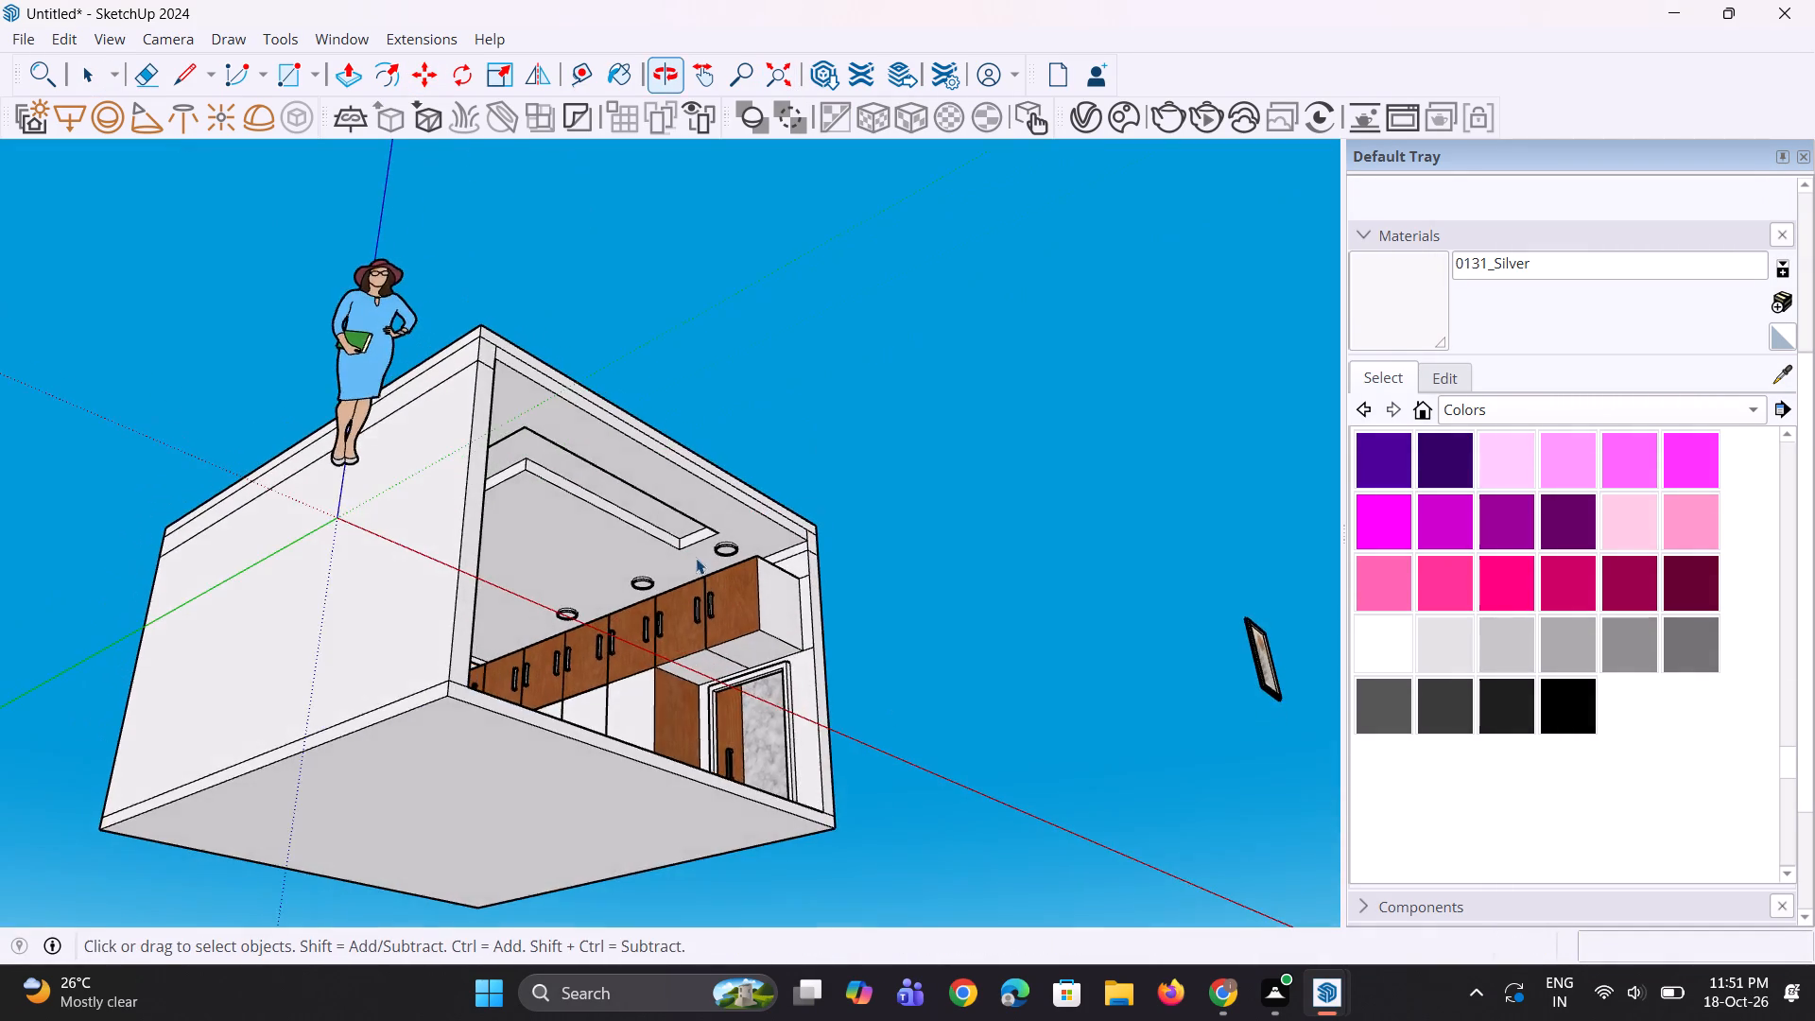
scroll(583, 621, "up", 7)
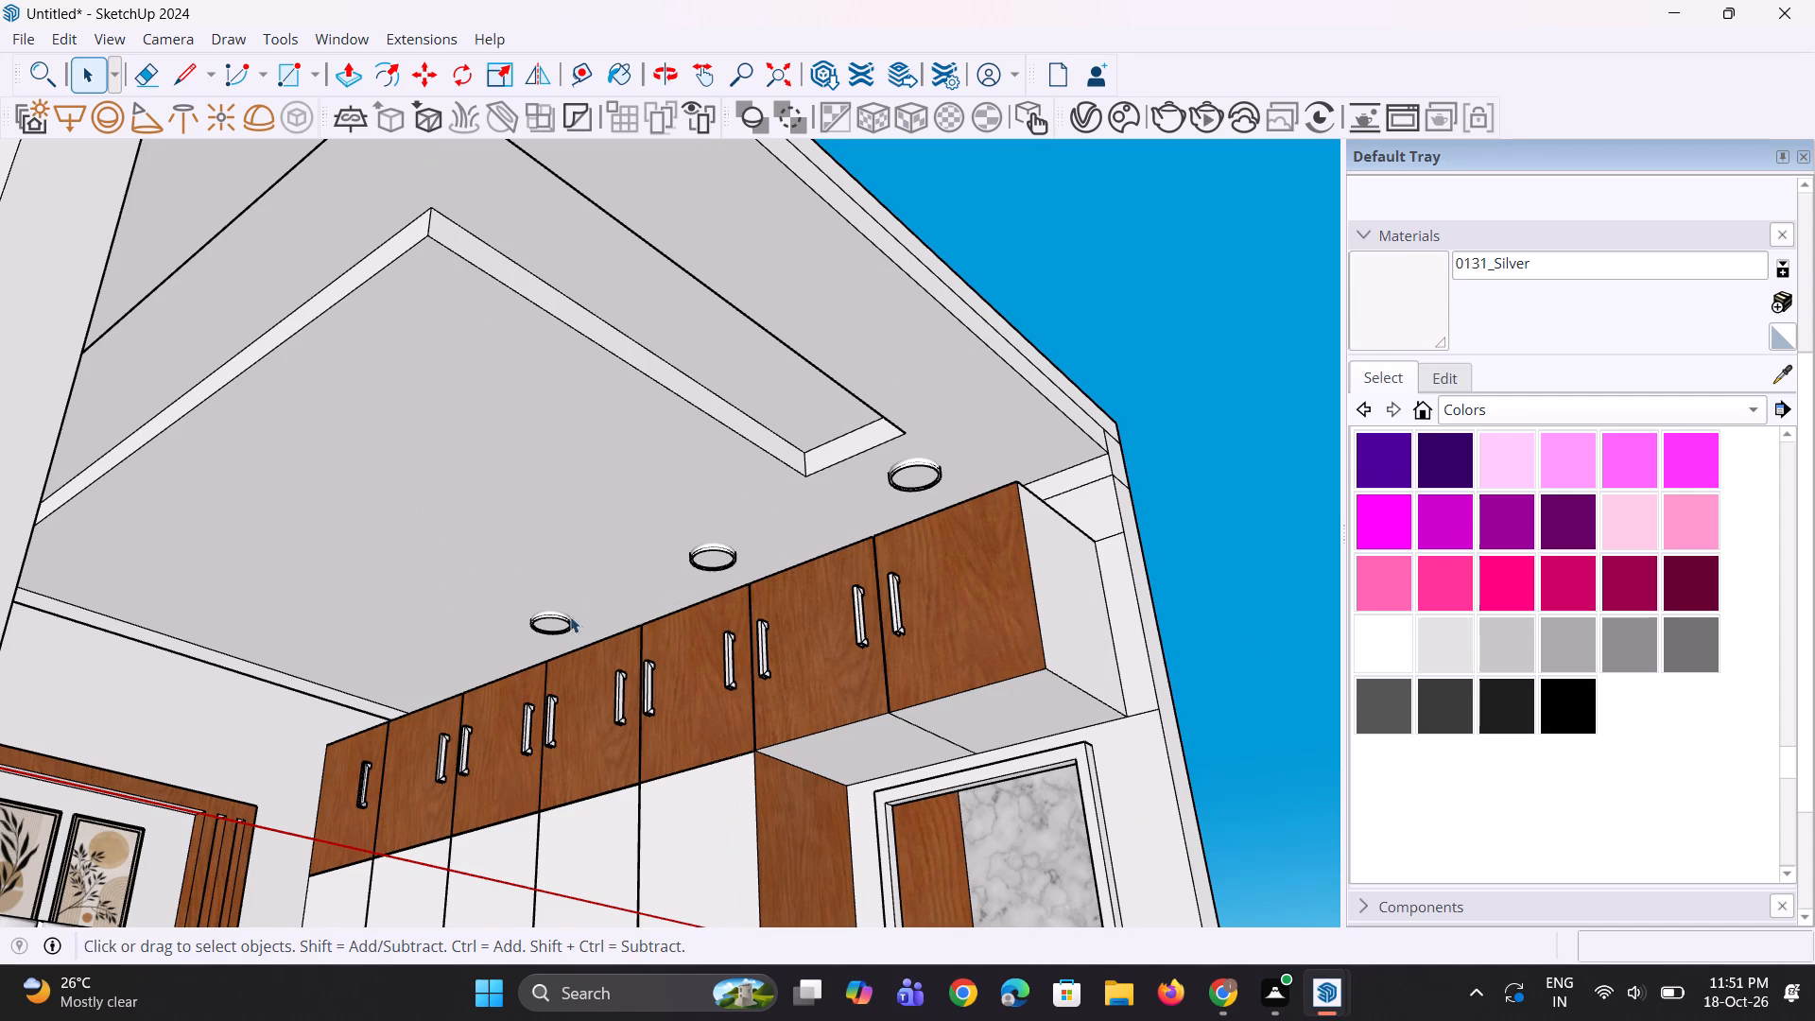
left_click(562, 619)
scroll(562, 619, "down", 3)
scroll(469, 628, "up", 2)
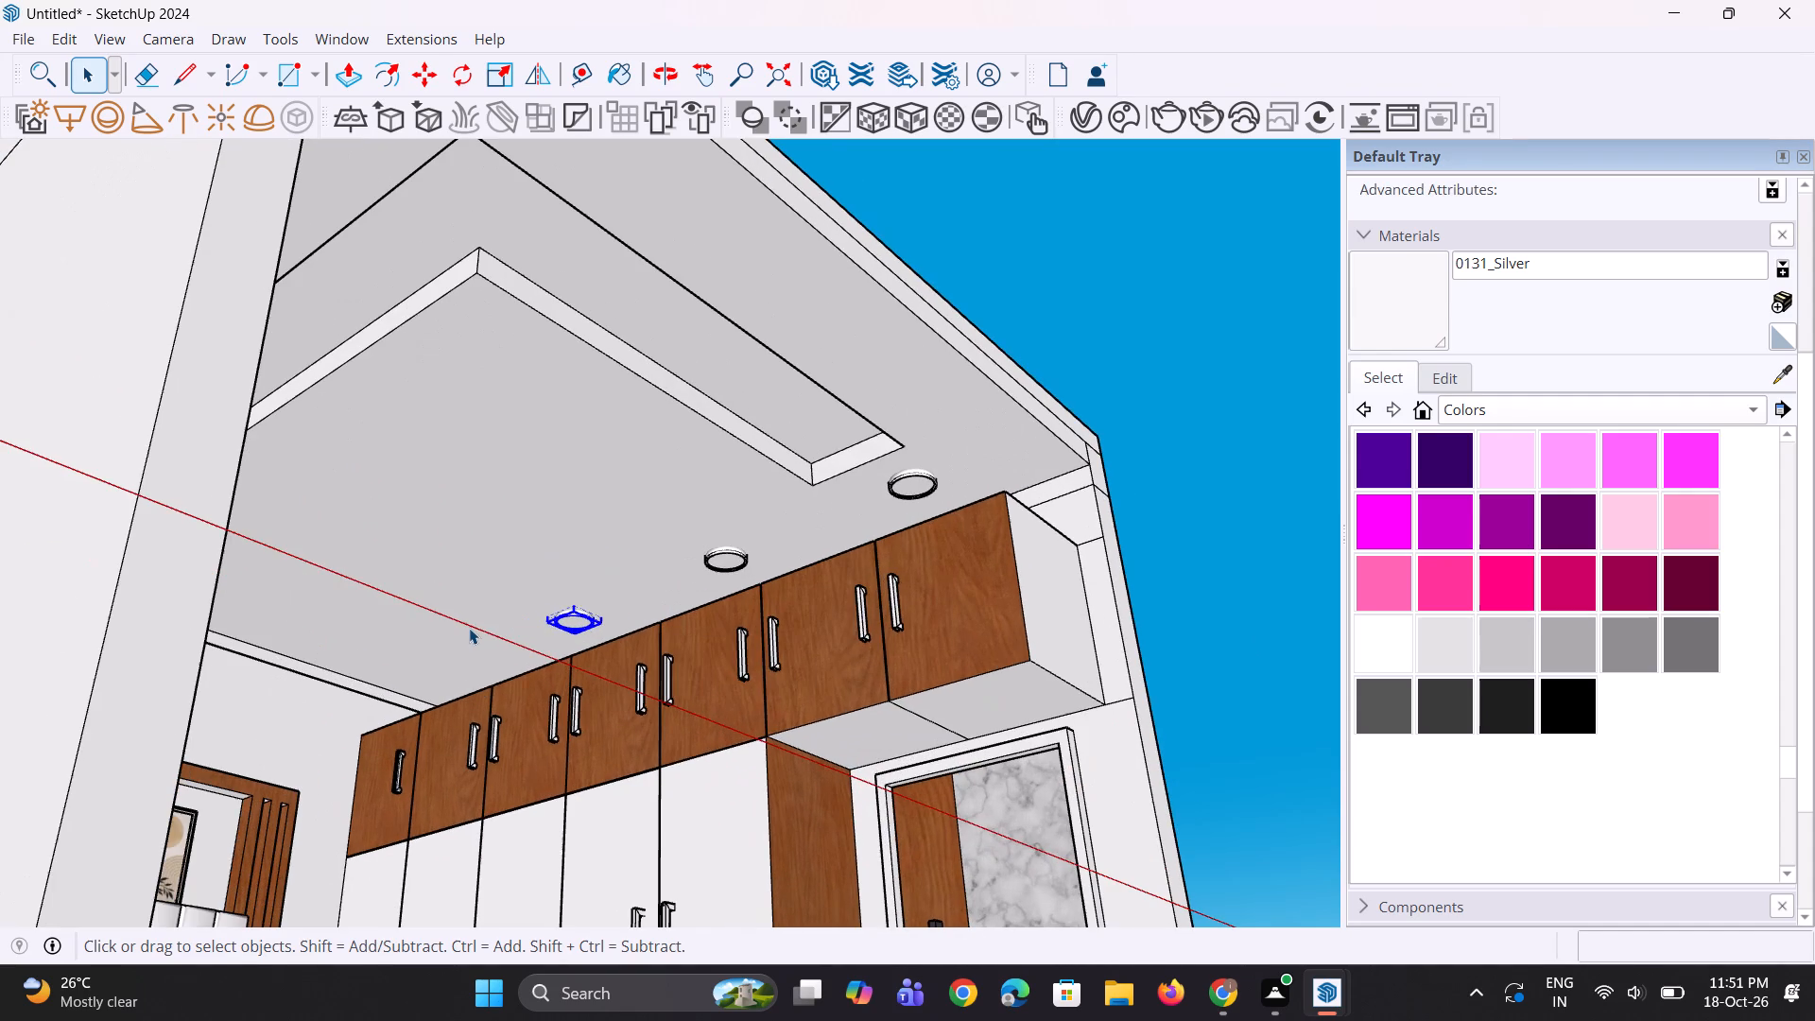
key("m")
left_click(596, 627)
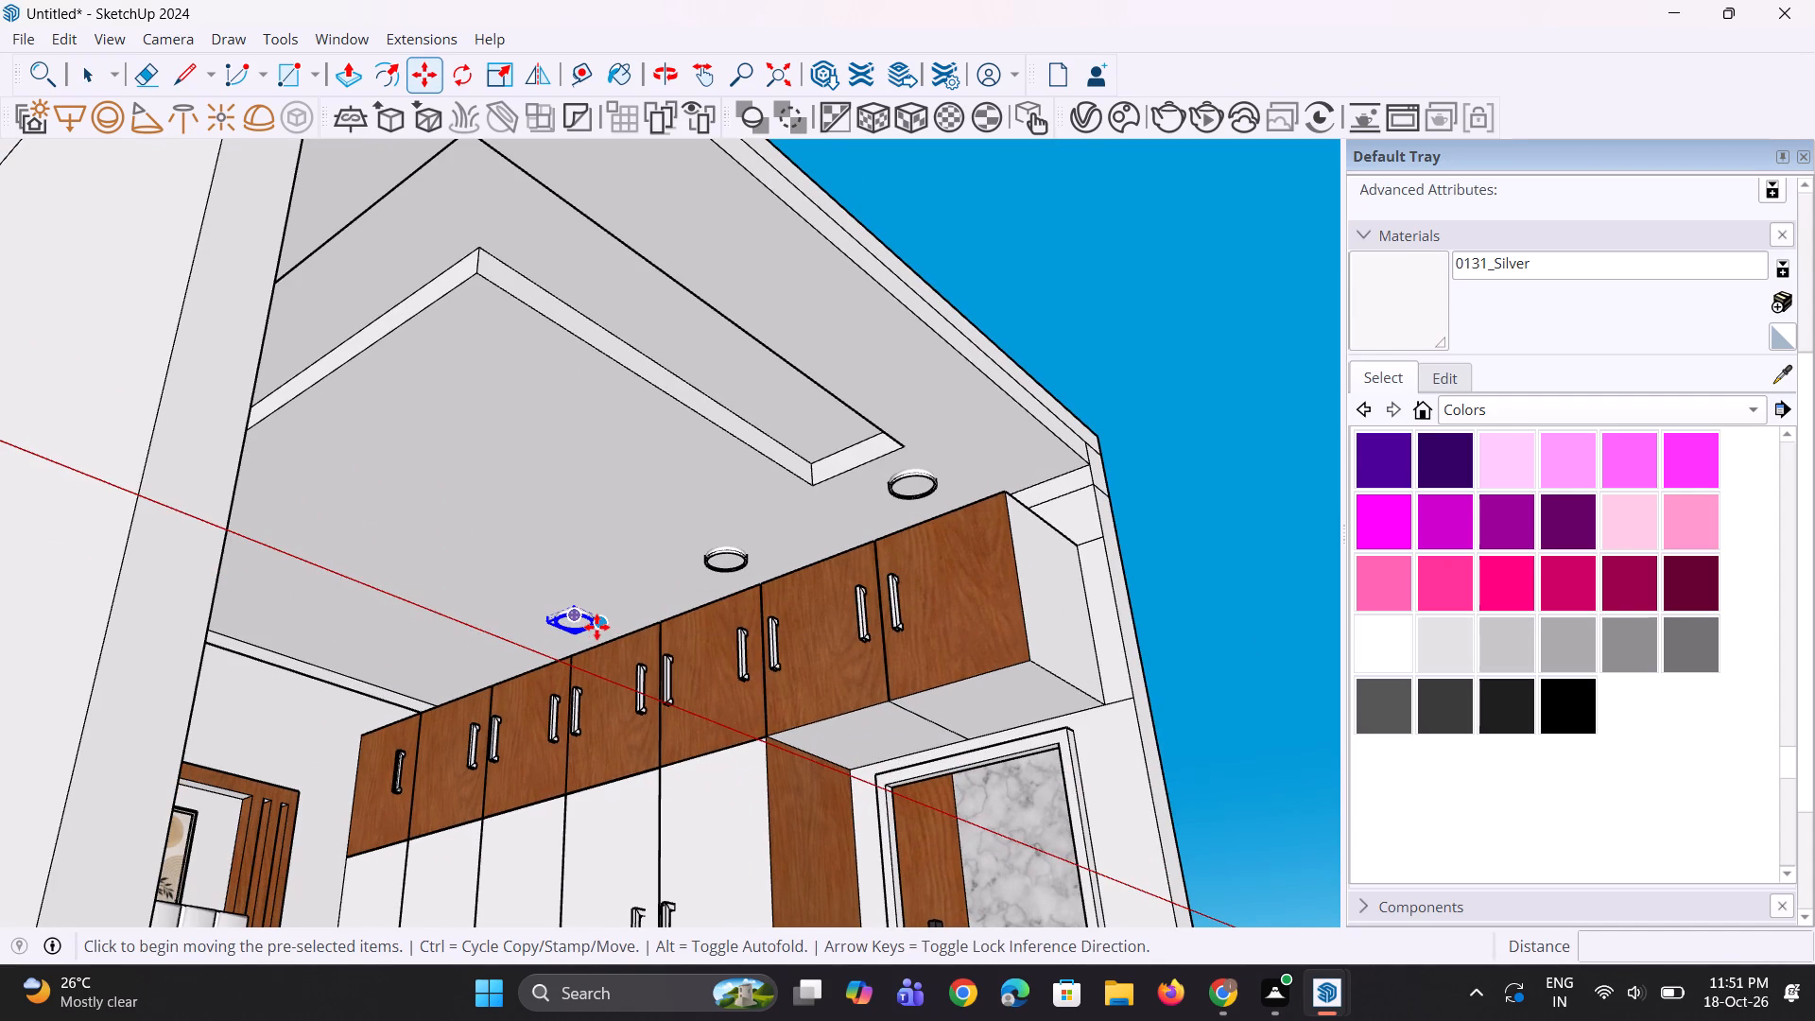
left_click(502, 668)
key("space")
Move the middle lamp of the wardrobe-side row about 2' 9 1/4" along the green axis toward the bed wall.
left_click(715, 571)
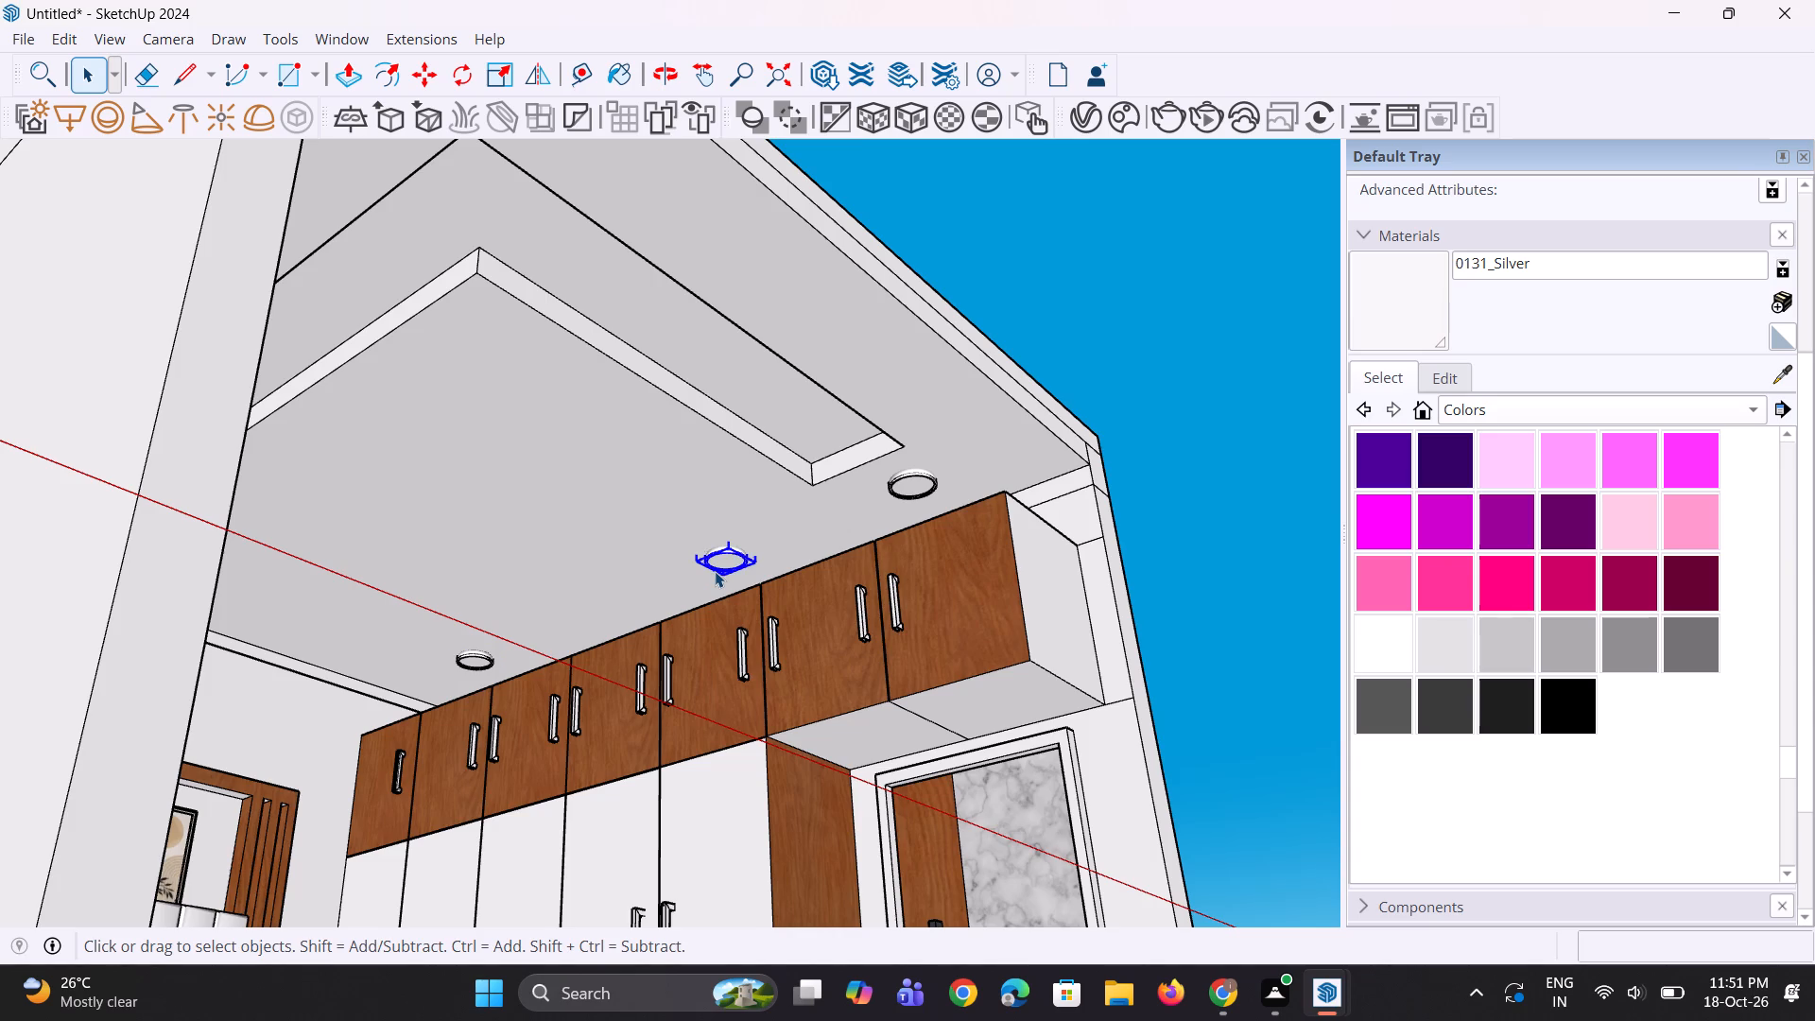
scroll(715, 571, "up", 1)
key("m")
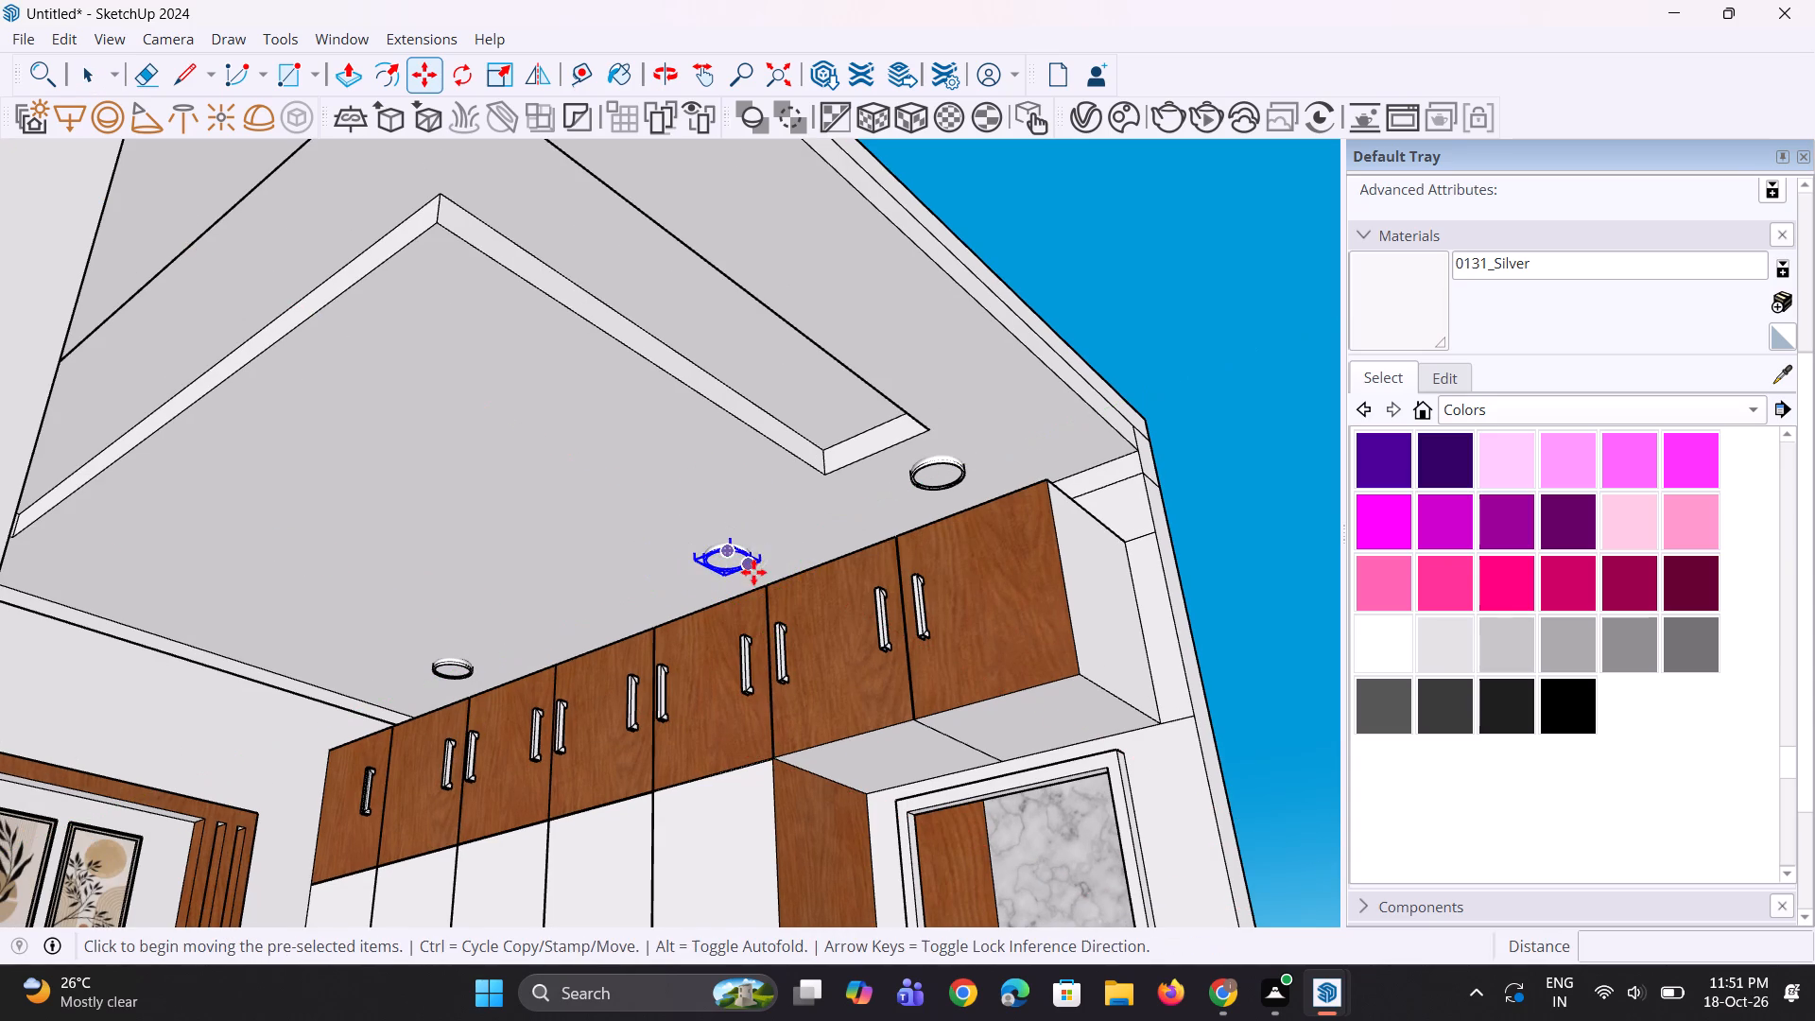
left_click(760, 567)
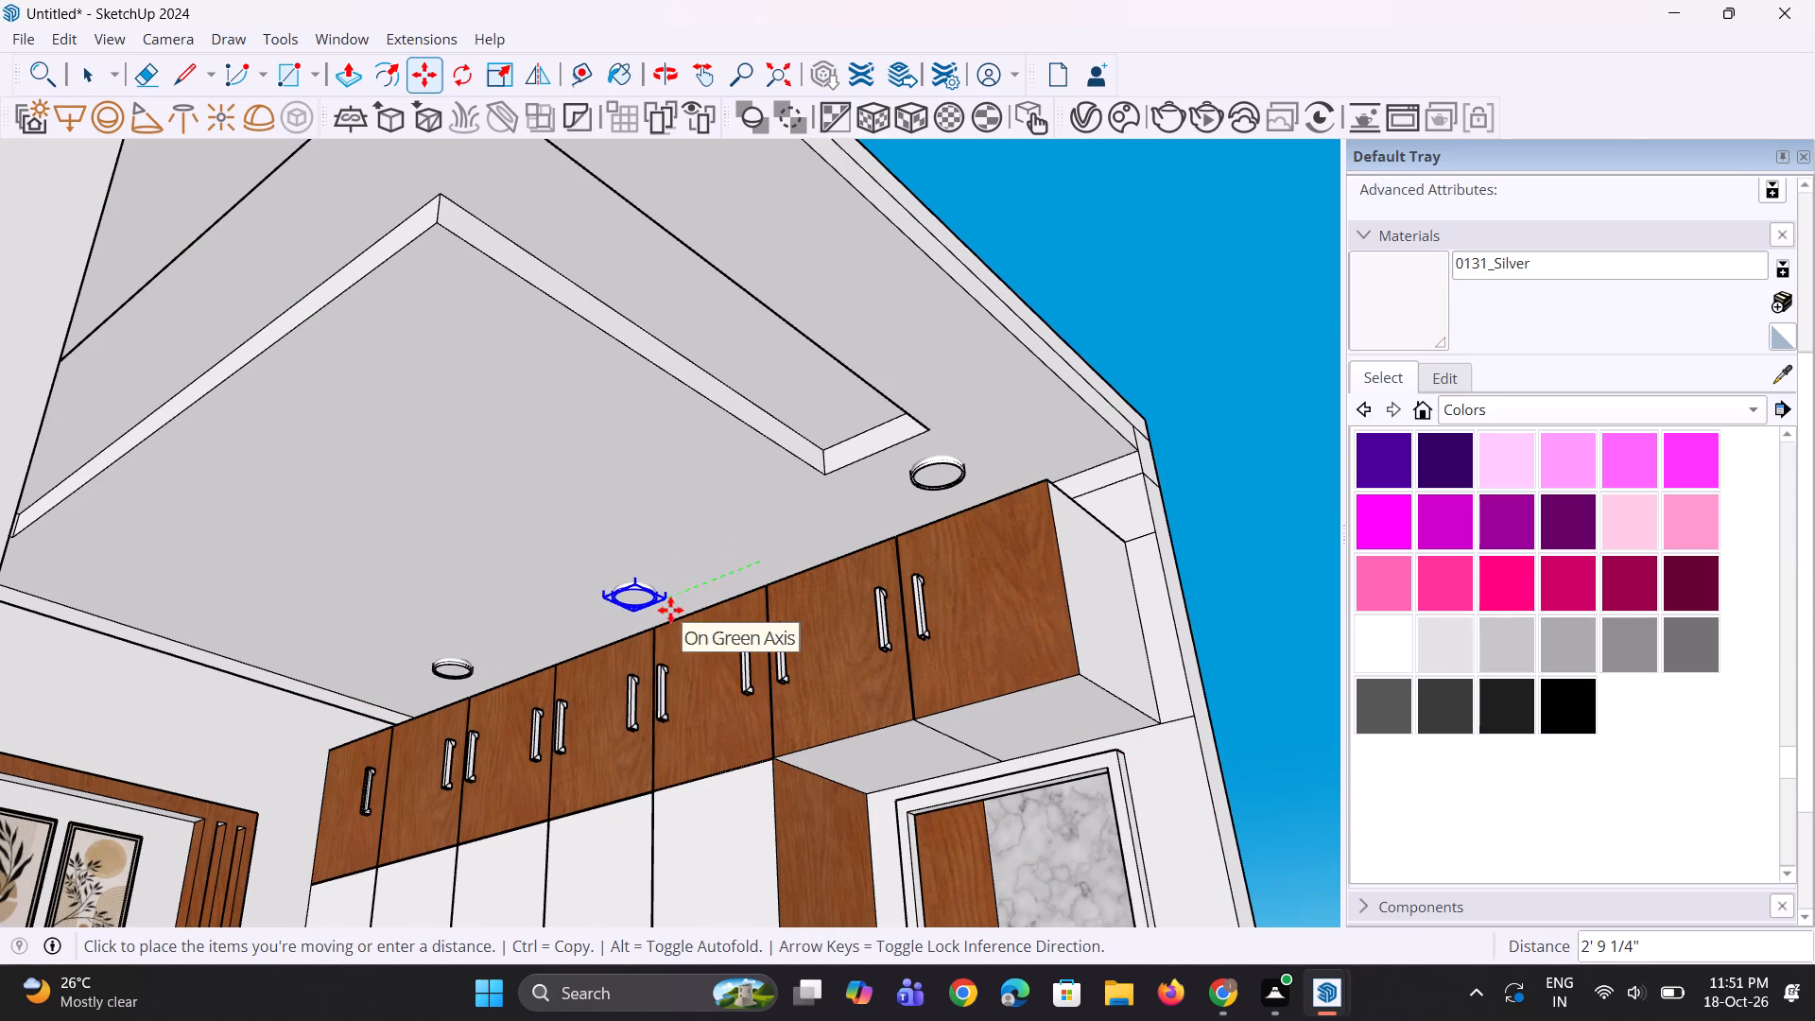
left_click(670, 610)
key("space")
key("space")
left_click(1152, 353)
Copy the three wardrobe-side ceiling lamps about 14' 7 3/4" along the red axis to the ceiling strip beyond the L-shaped recess.
scroll(956, 526, "up", 1)
middle_click_drag(946, 528, 819, 636)
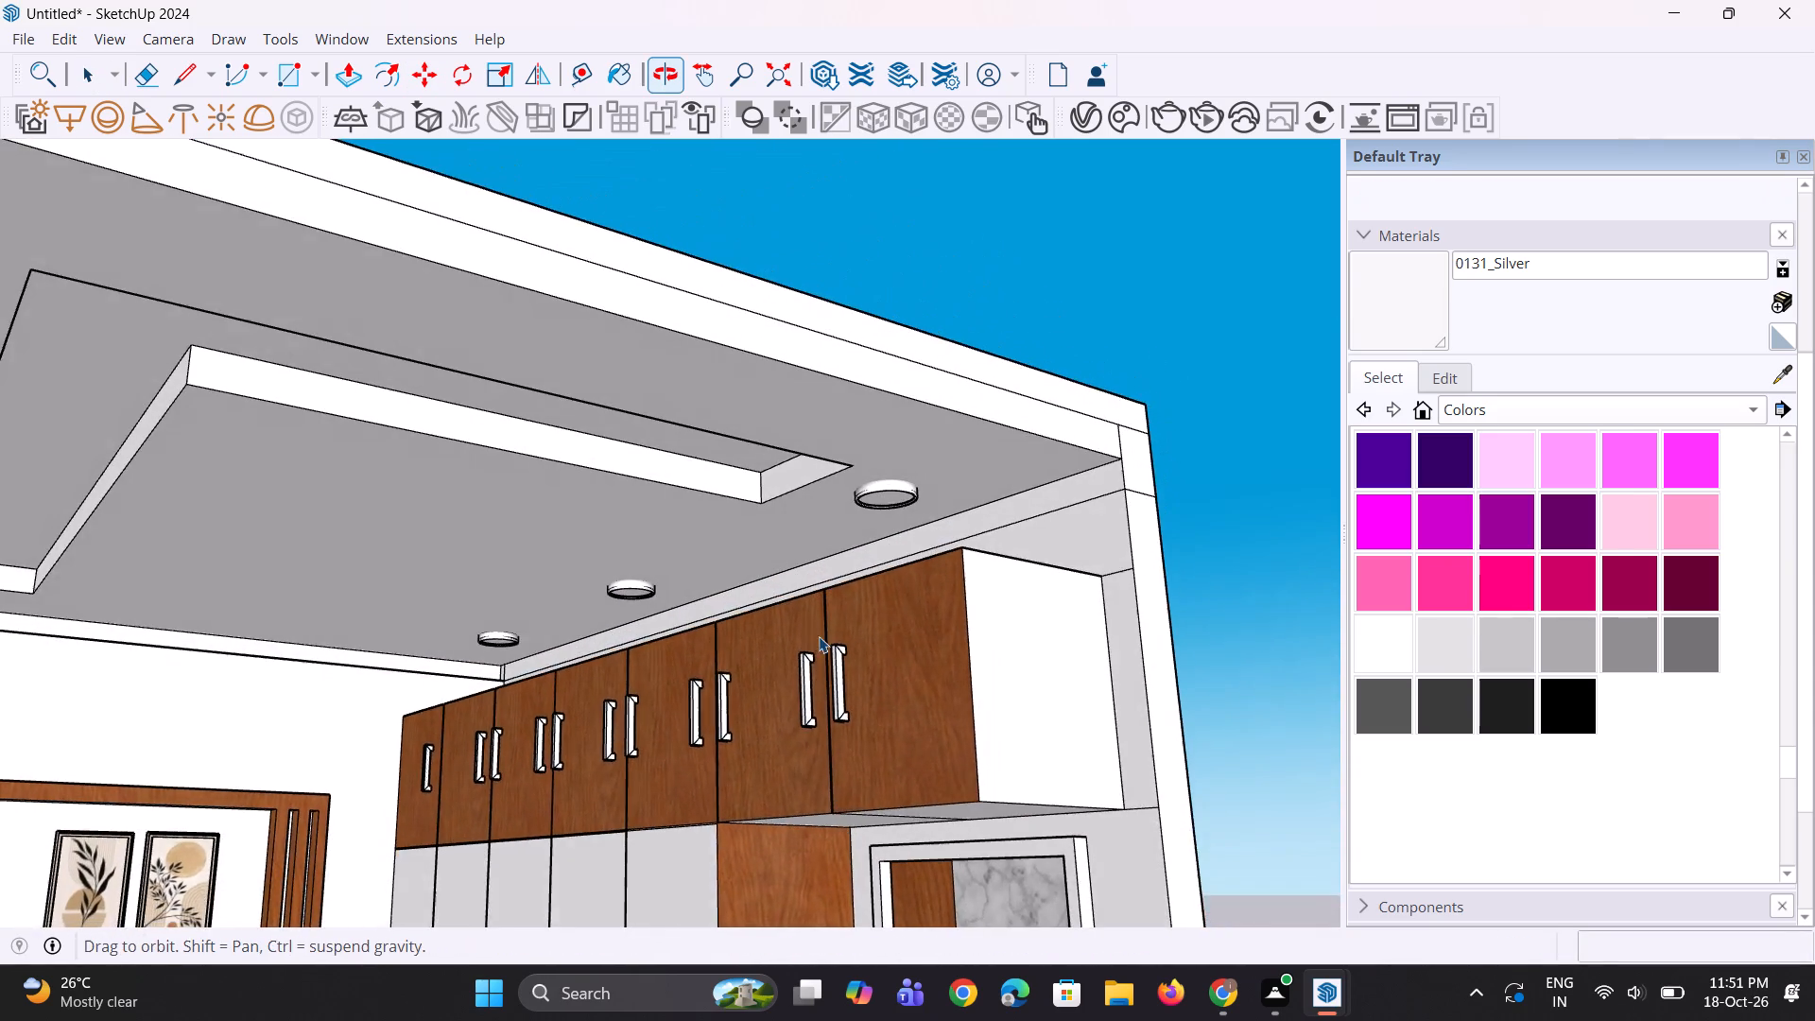
scroll(837, 614, "down", 10)
middle_click_drag(826, 637, 744, 625)
scroll(794, 588, "down", 4)
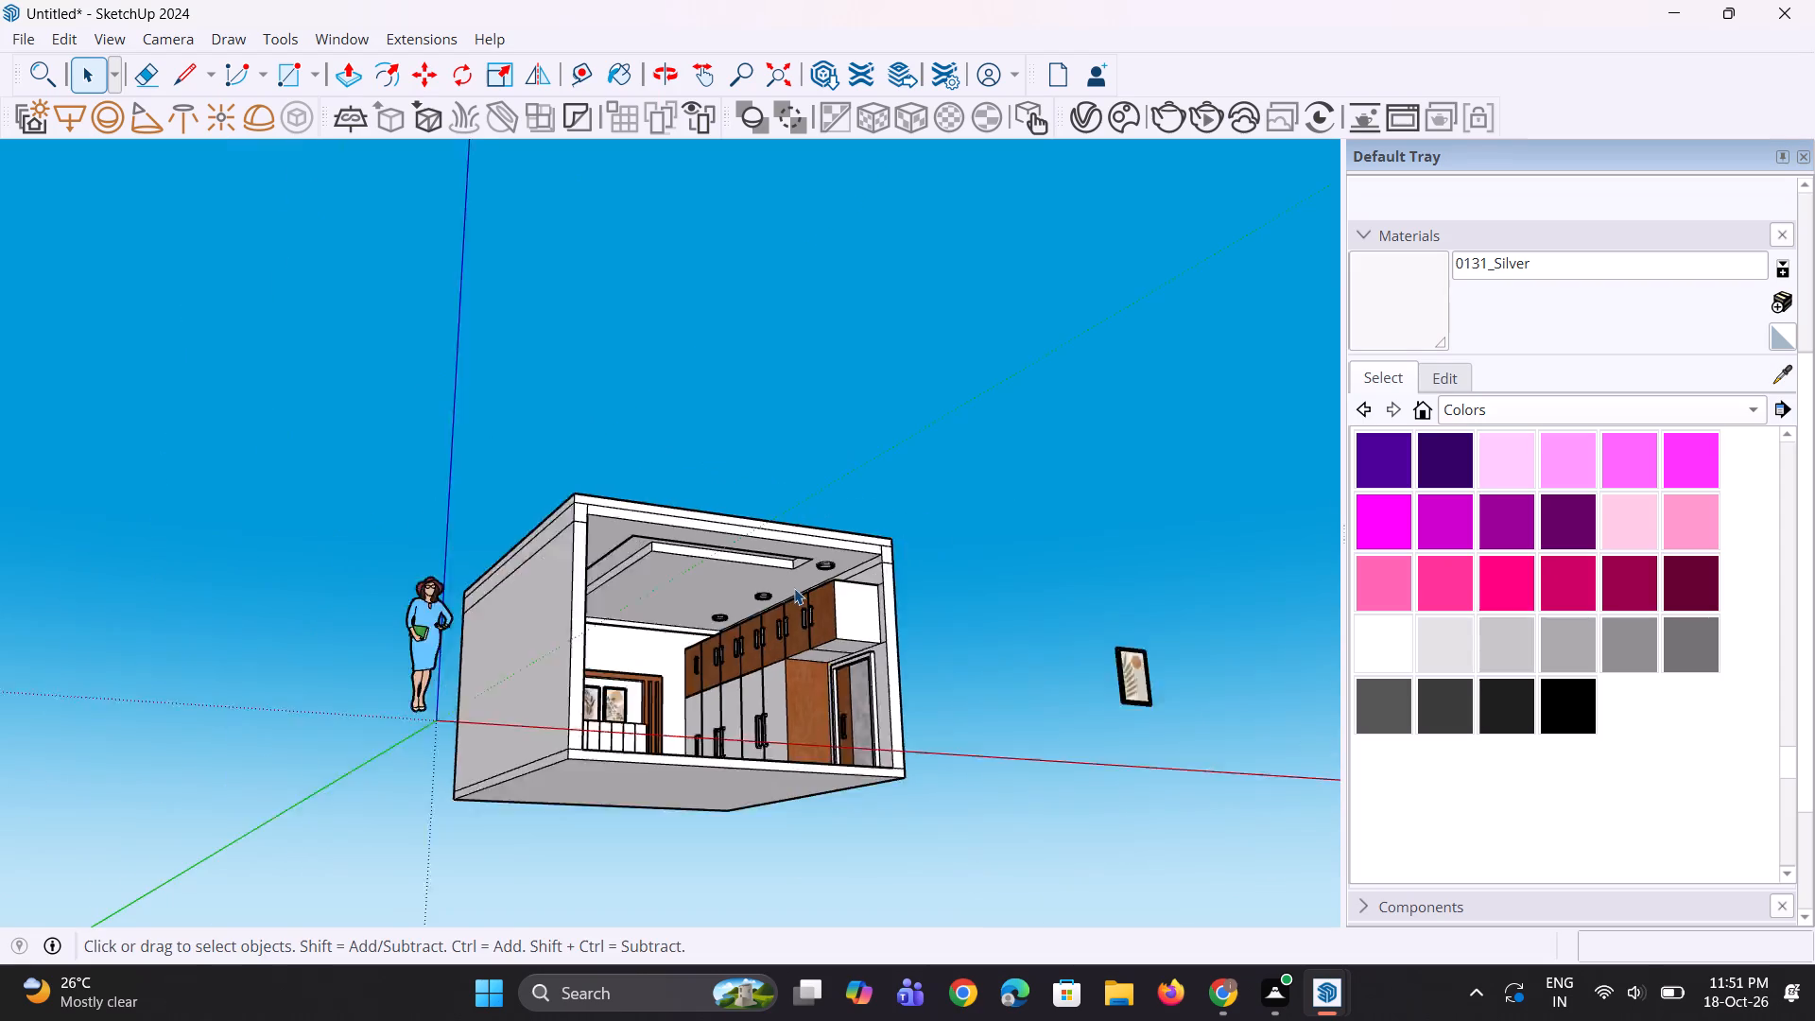
scroll(794, 588, "down", 2)
scroll(794, 588, "up", 1)
middle_click_drag(794, 588, 672, 550)
scroll(697, 562, "up", 10)
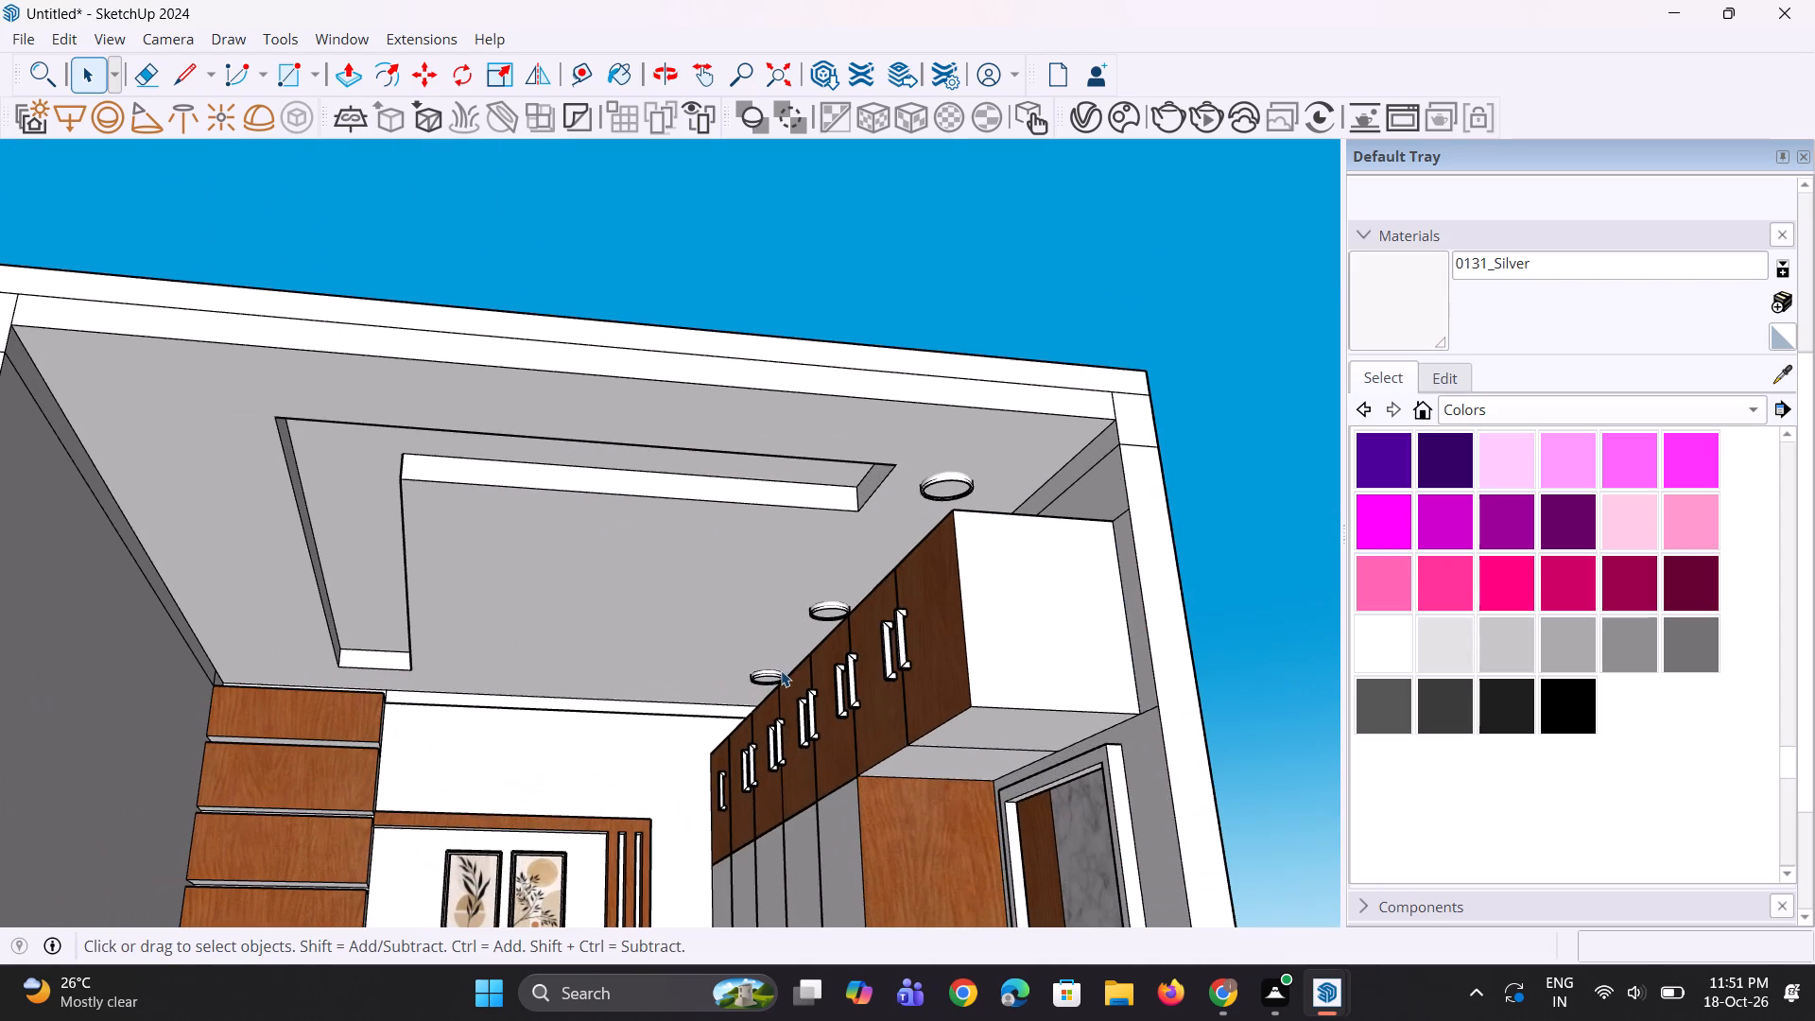
left_click(774, 675)
scroll(824, 628, "up", 2)
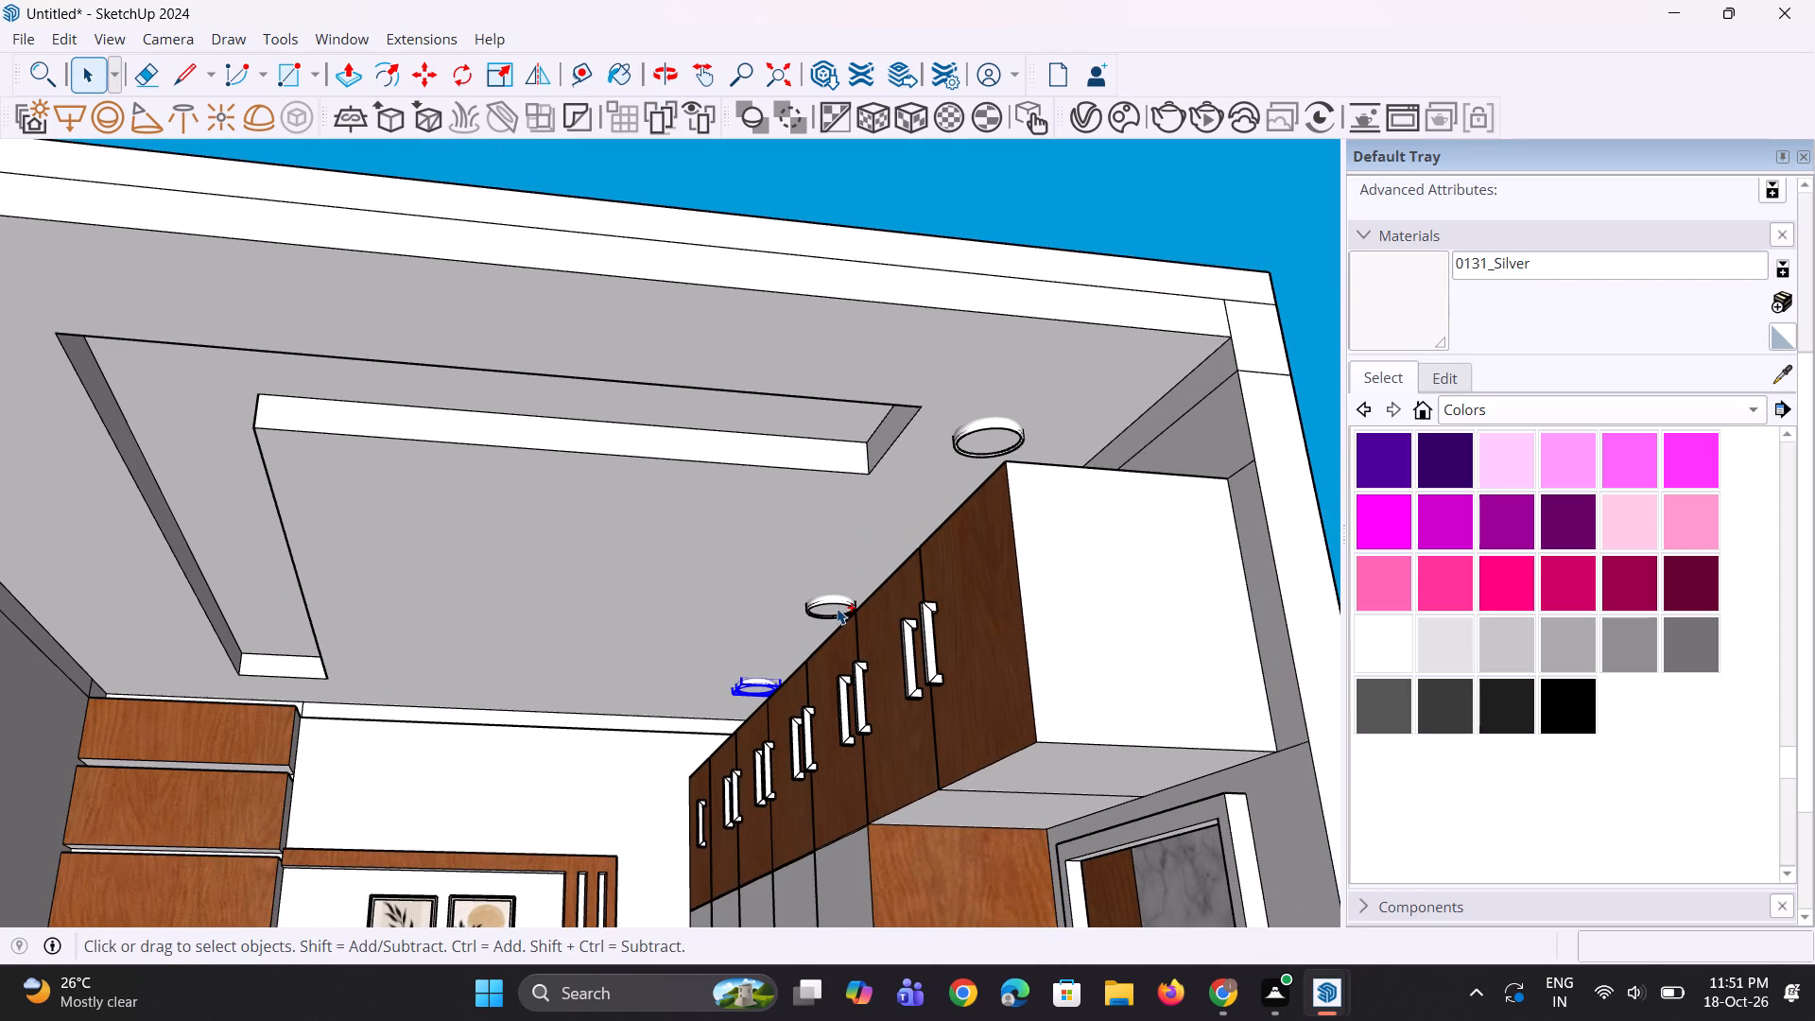
left_click(843, 602, "ctrl")
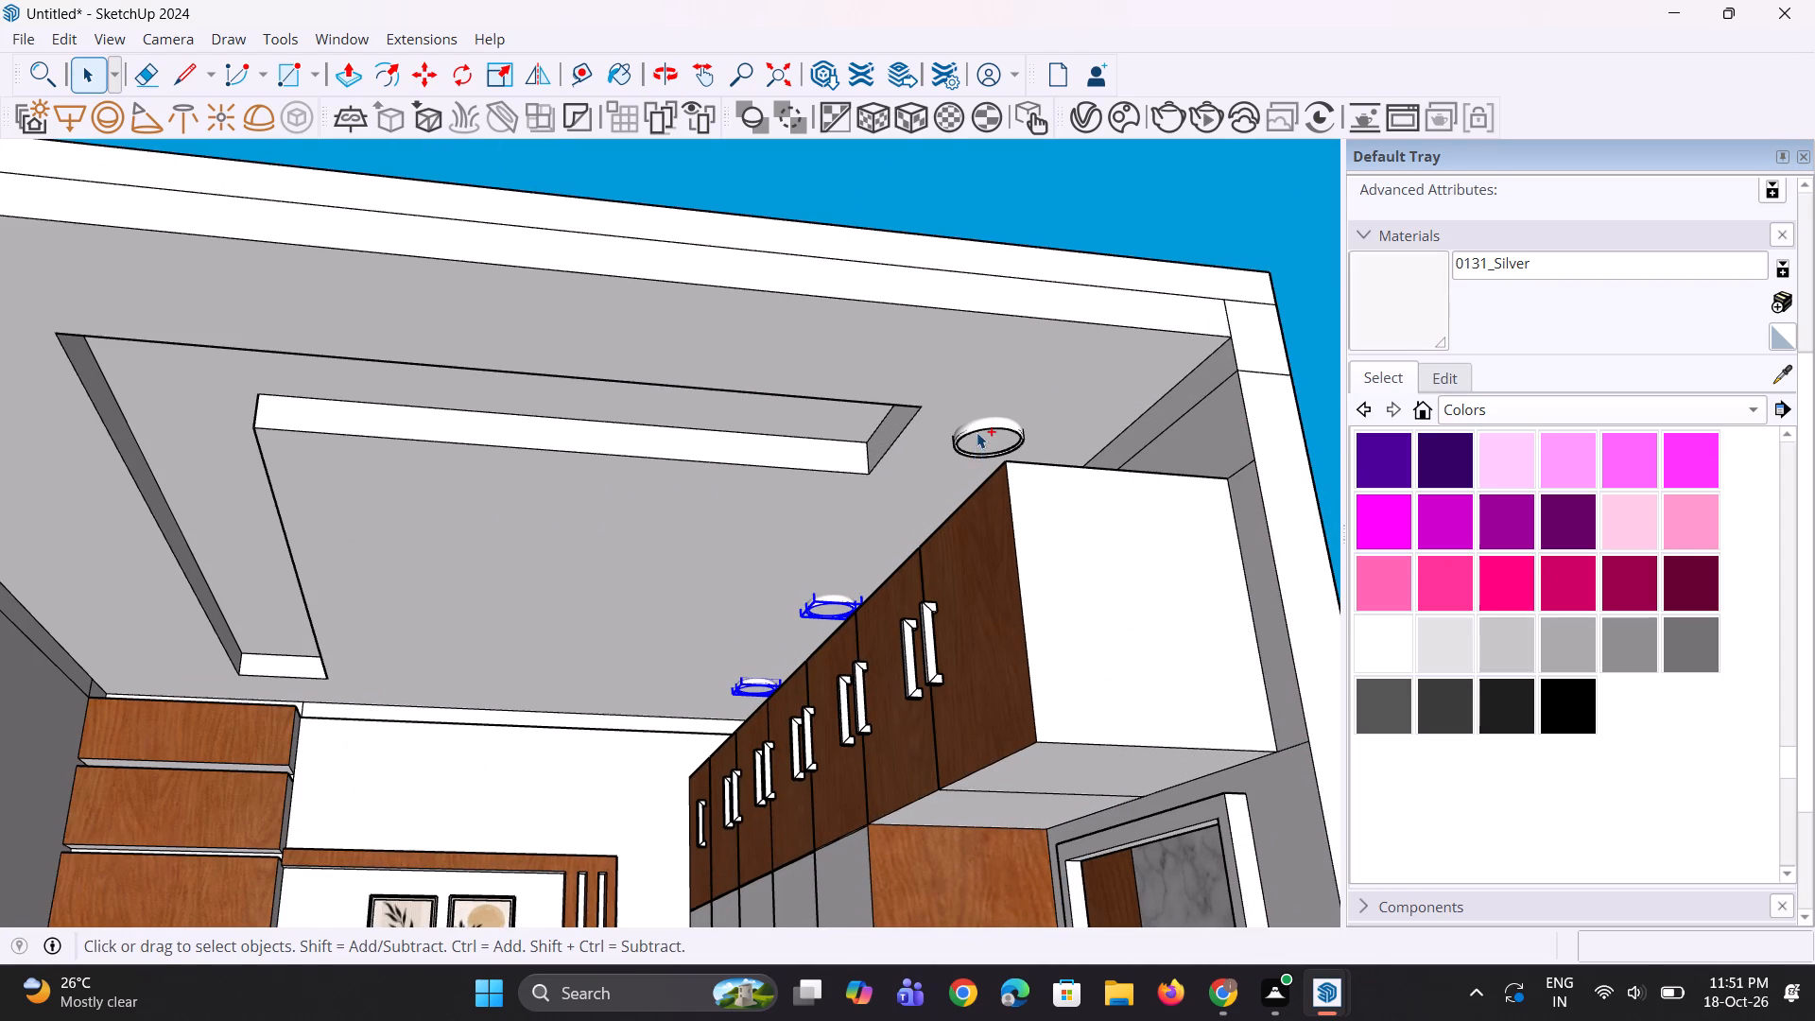
left_click(977, 432, "ctrl")
scroll(942, 542, "down", 13)
middle_click_drag(897, 557, 825, 579)
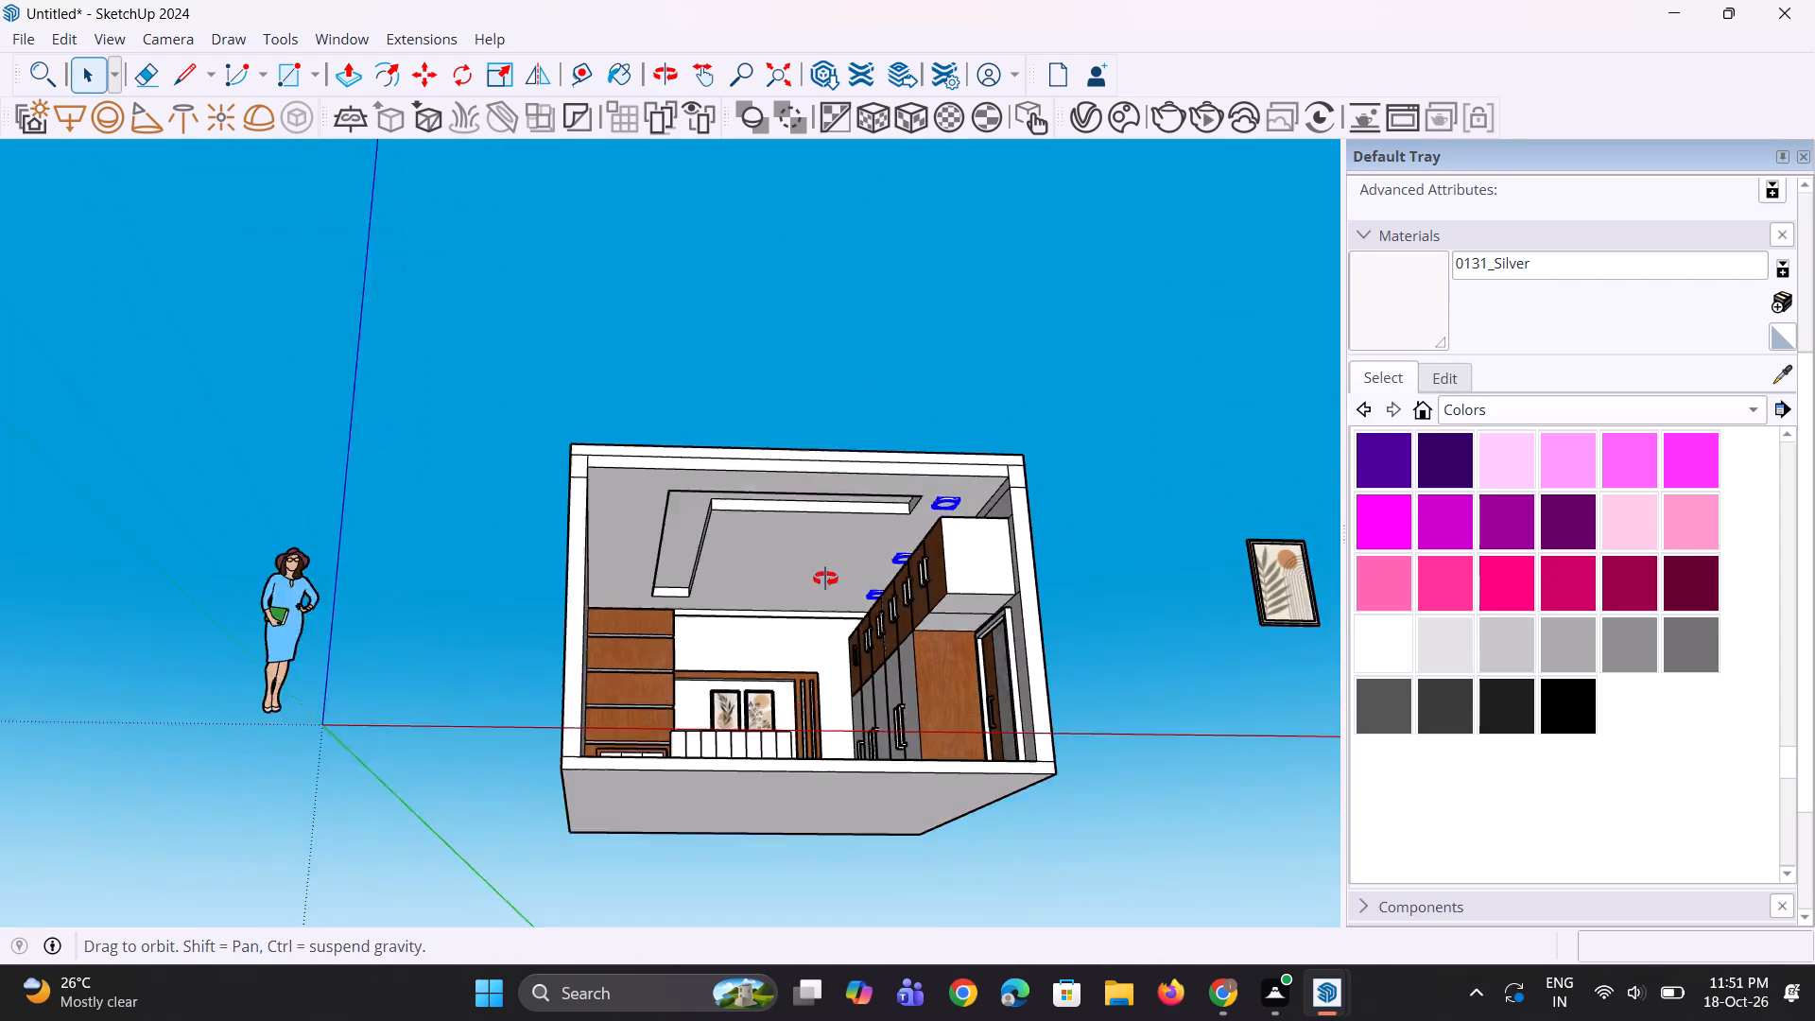
middle_click_drag(825, 579, 790, 582)
scroll(870, 503, "up", 5)
key("m")
scroll(977, 494, "up", 1, "ctrl")
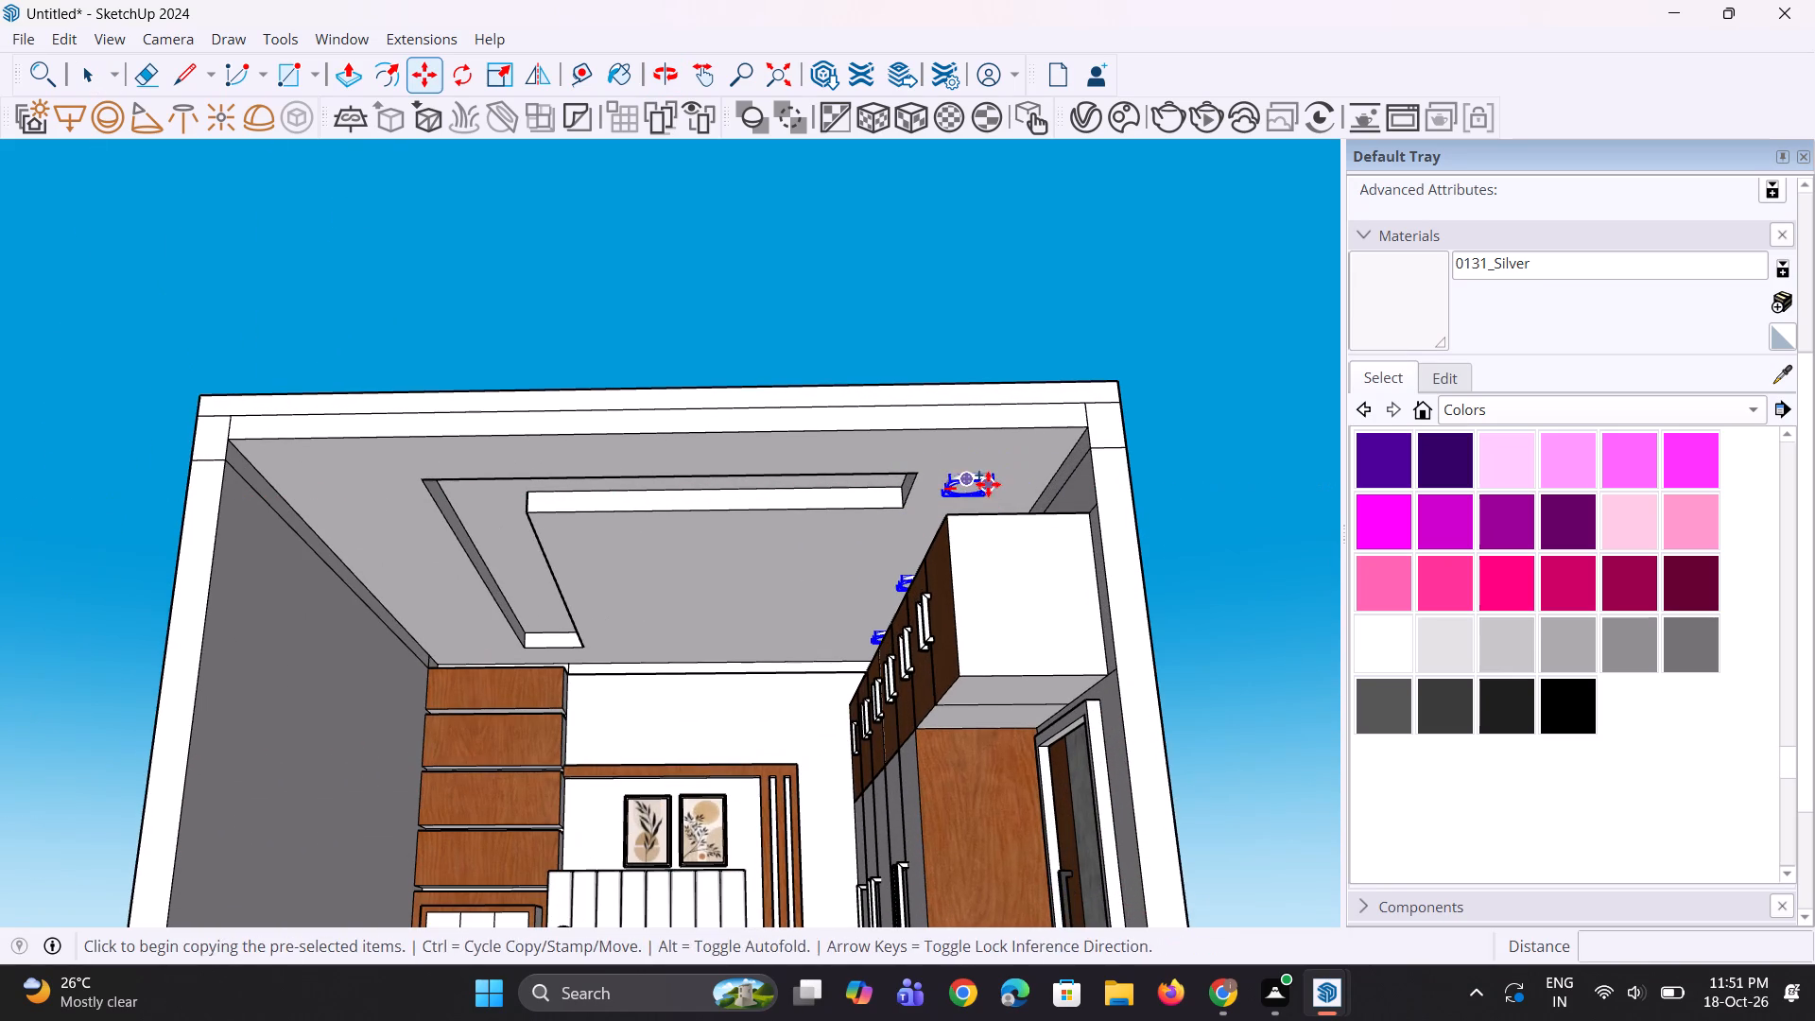
left_click(990, 481)
key("Escape")
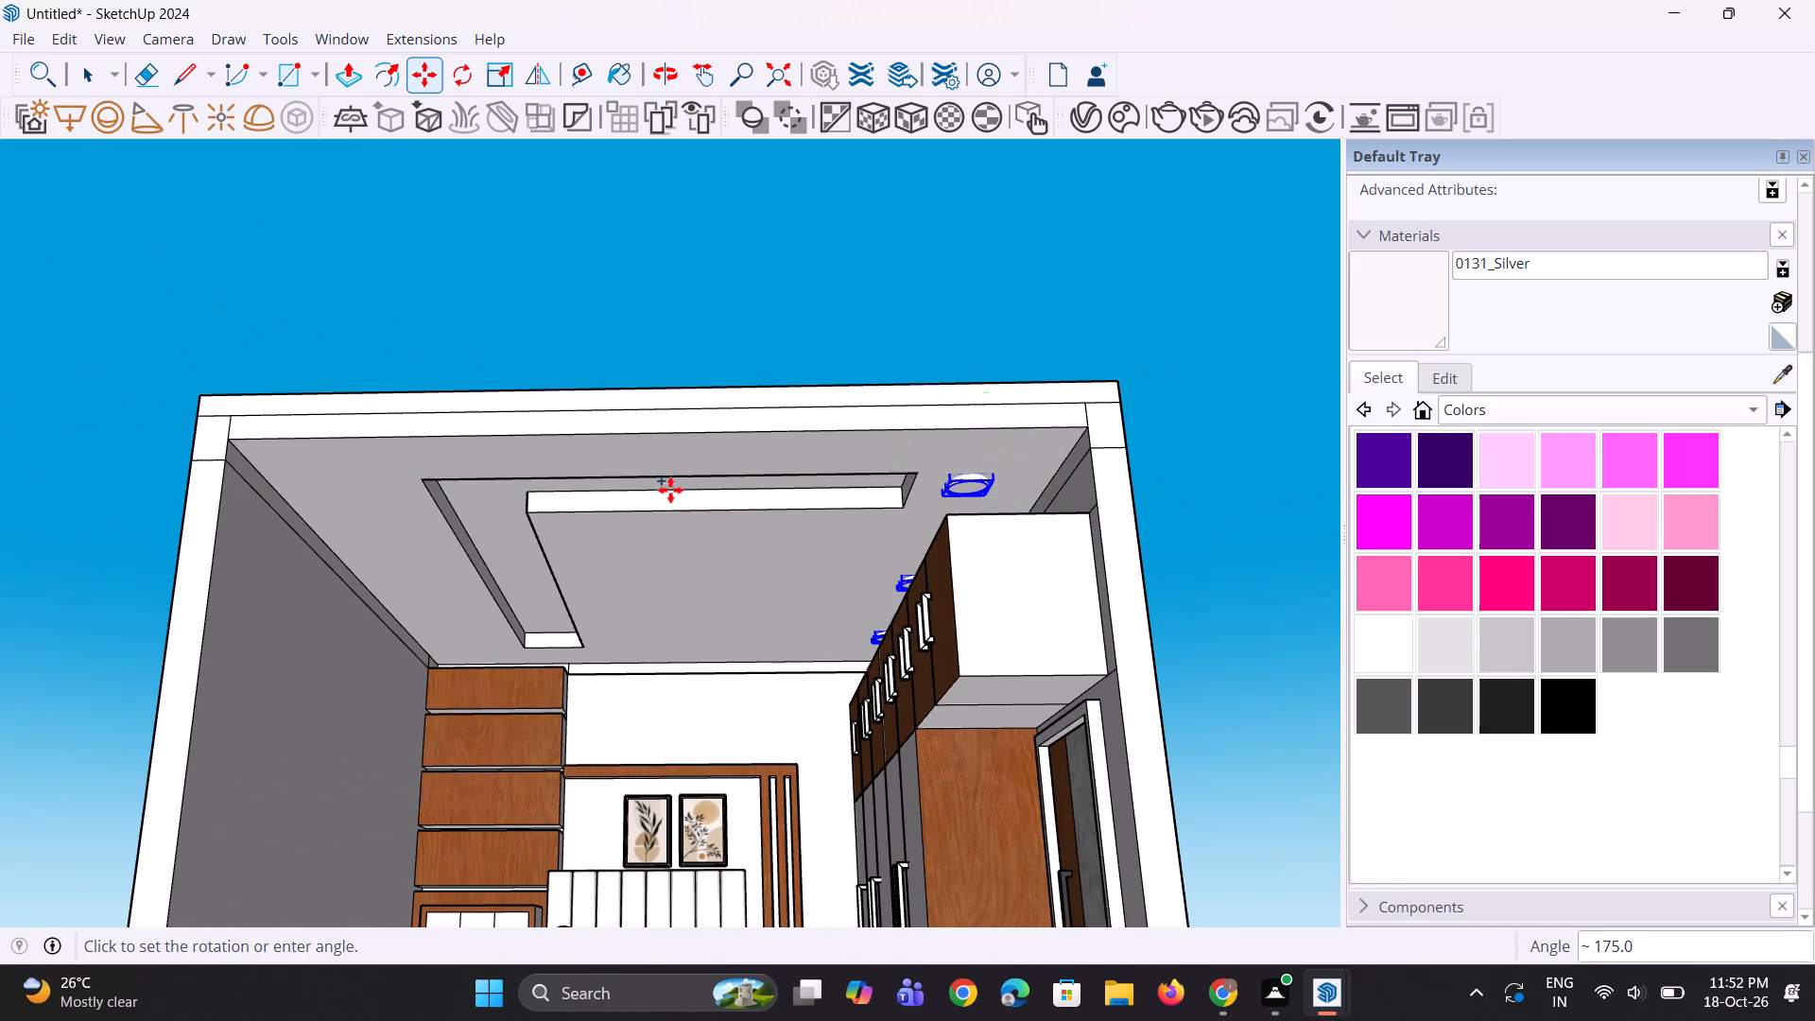
left_click(992, 490)
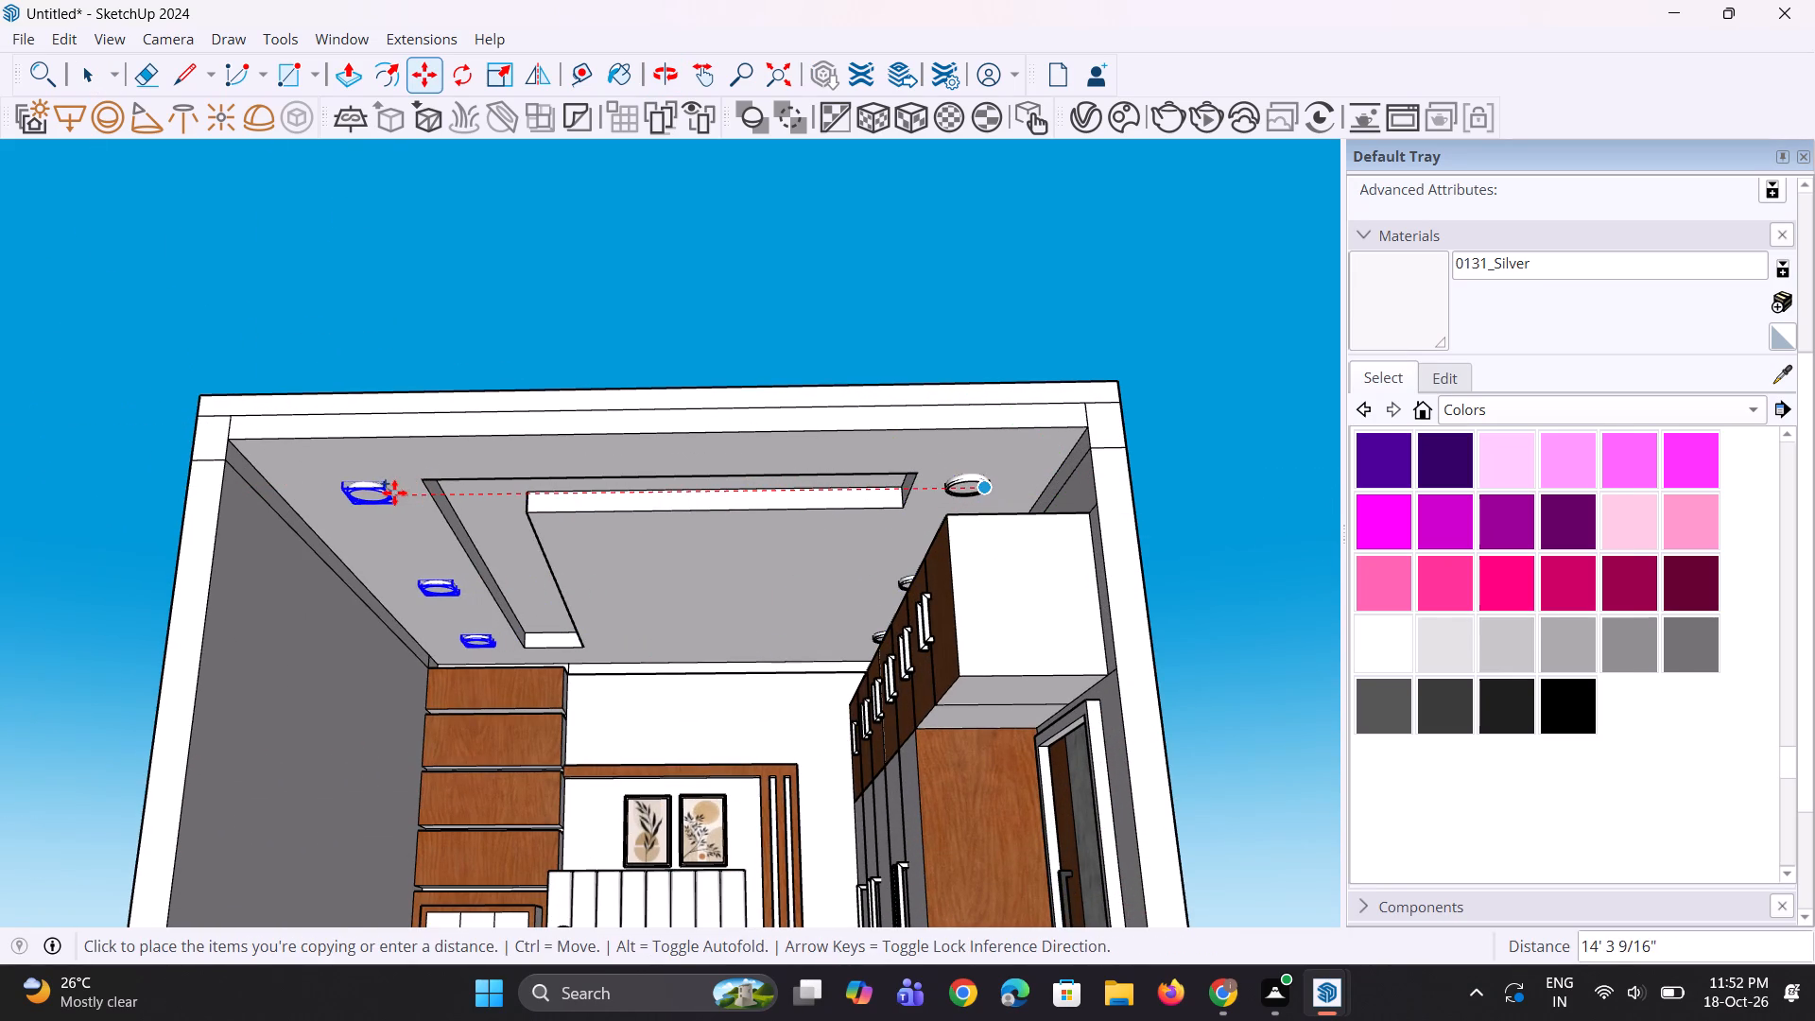
left_click(381, 493)
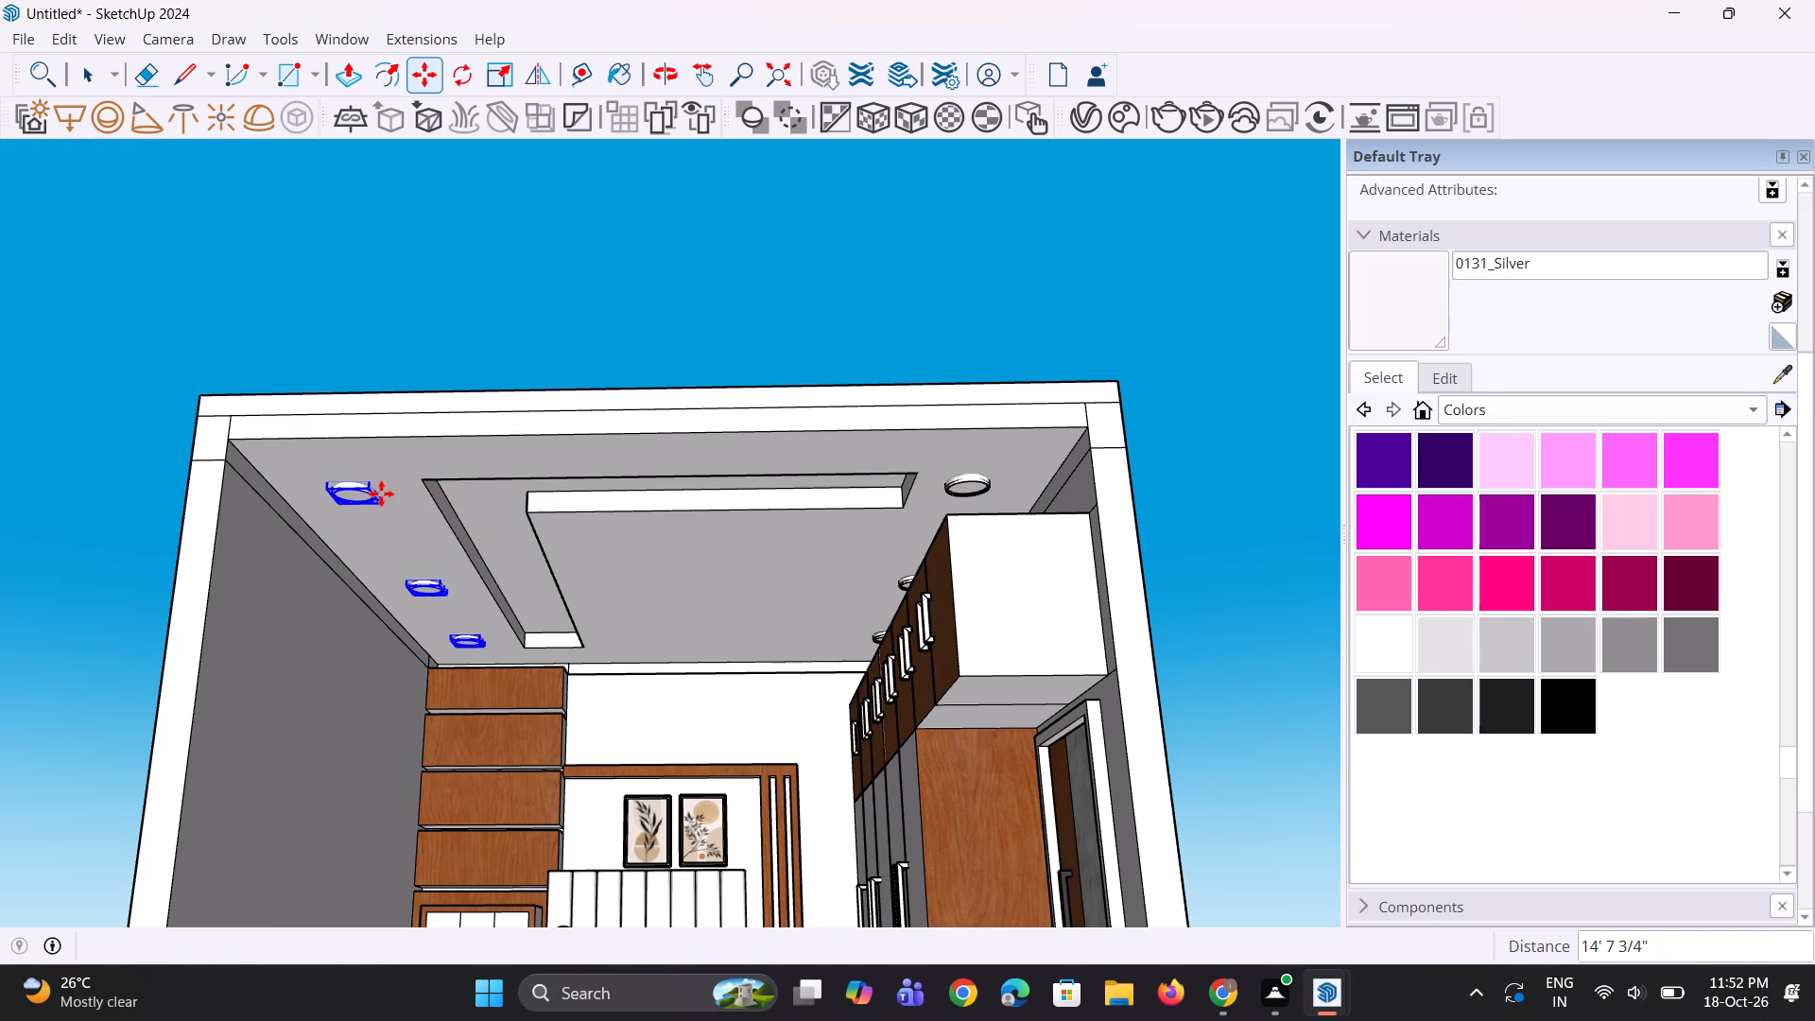
middle_click_drag(579, 582, 600, 550)
key("space")
key("space")
left_click(728, 303)
scroll(594, 612, "down", 4)
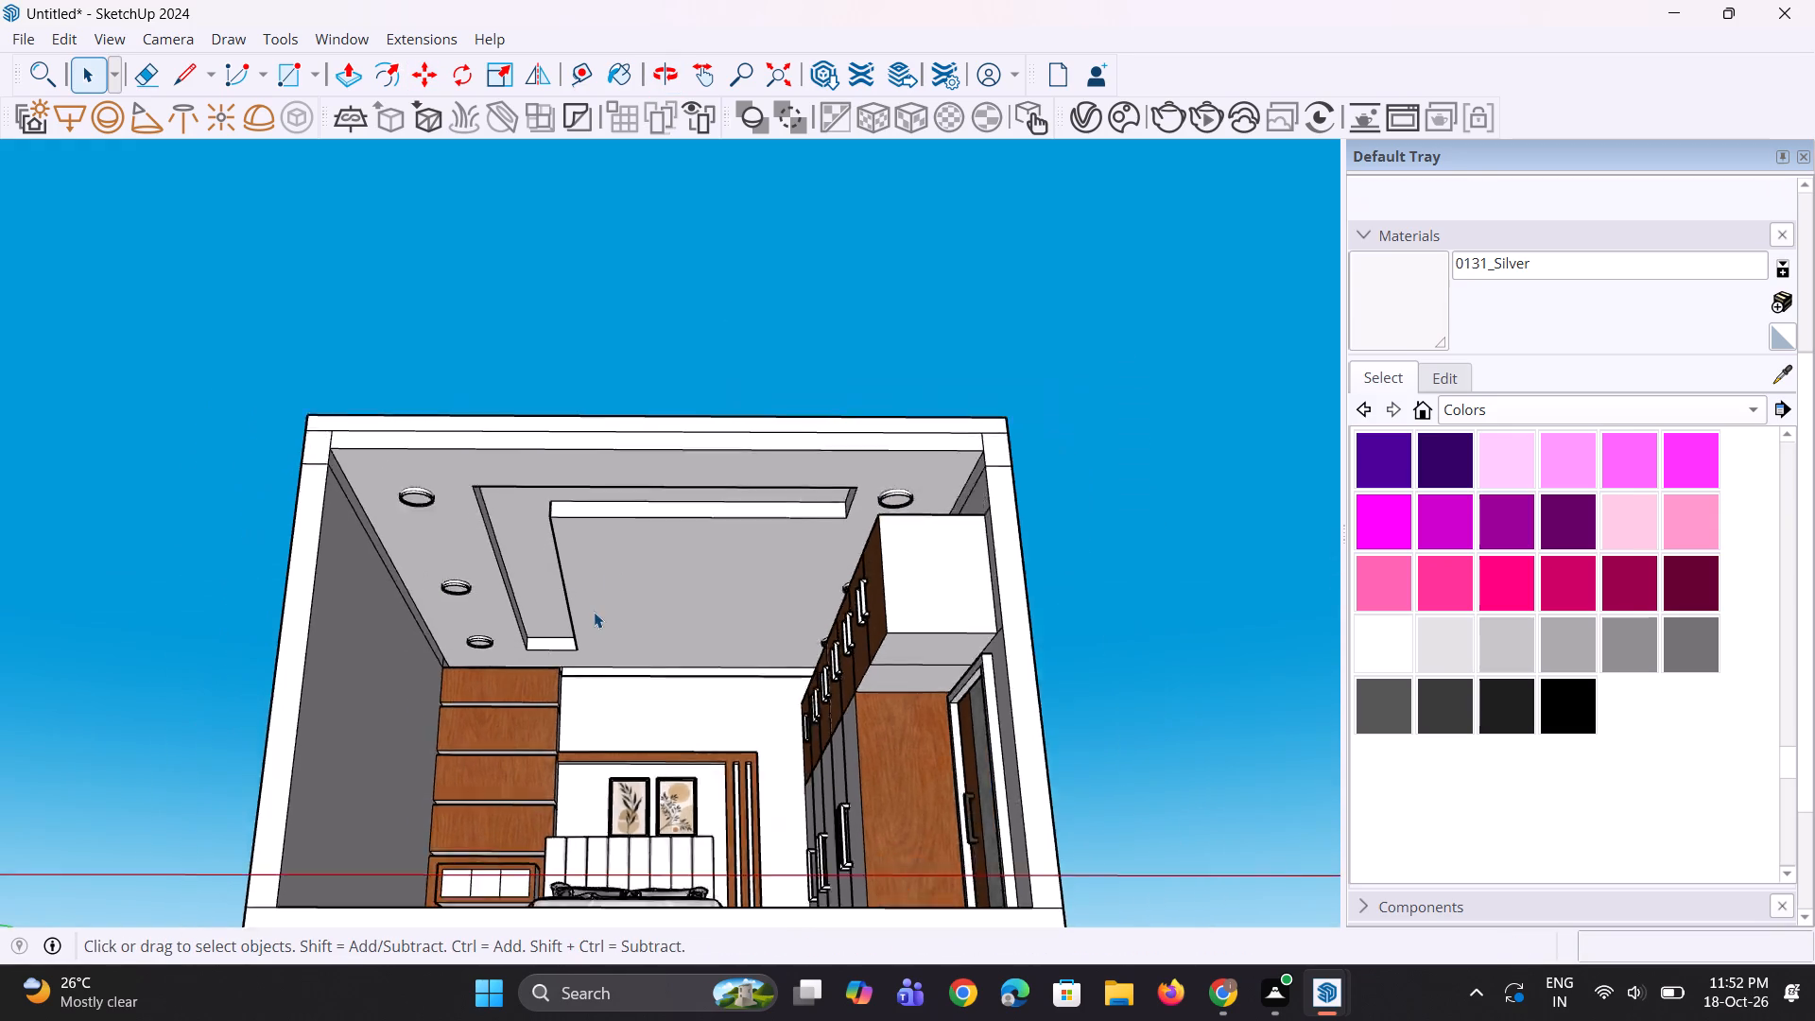
Sample the Wood Cherry Original material from the wardrobe's side panel and paint the L-shaped ceiling recess with it.
middle_click_drag(582, 640, 634, 586)
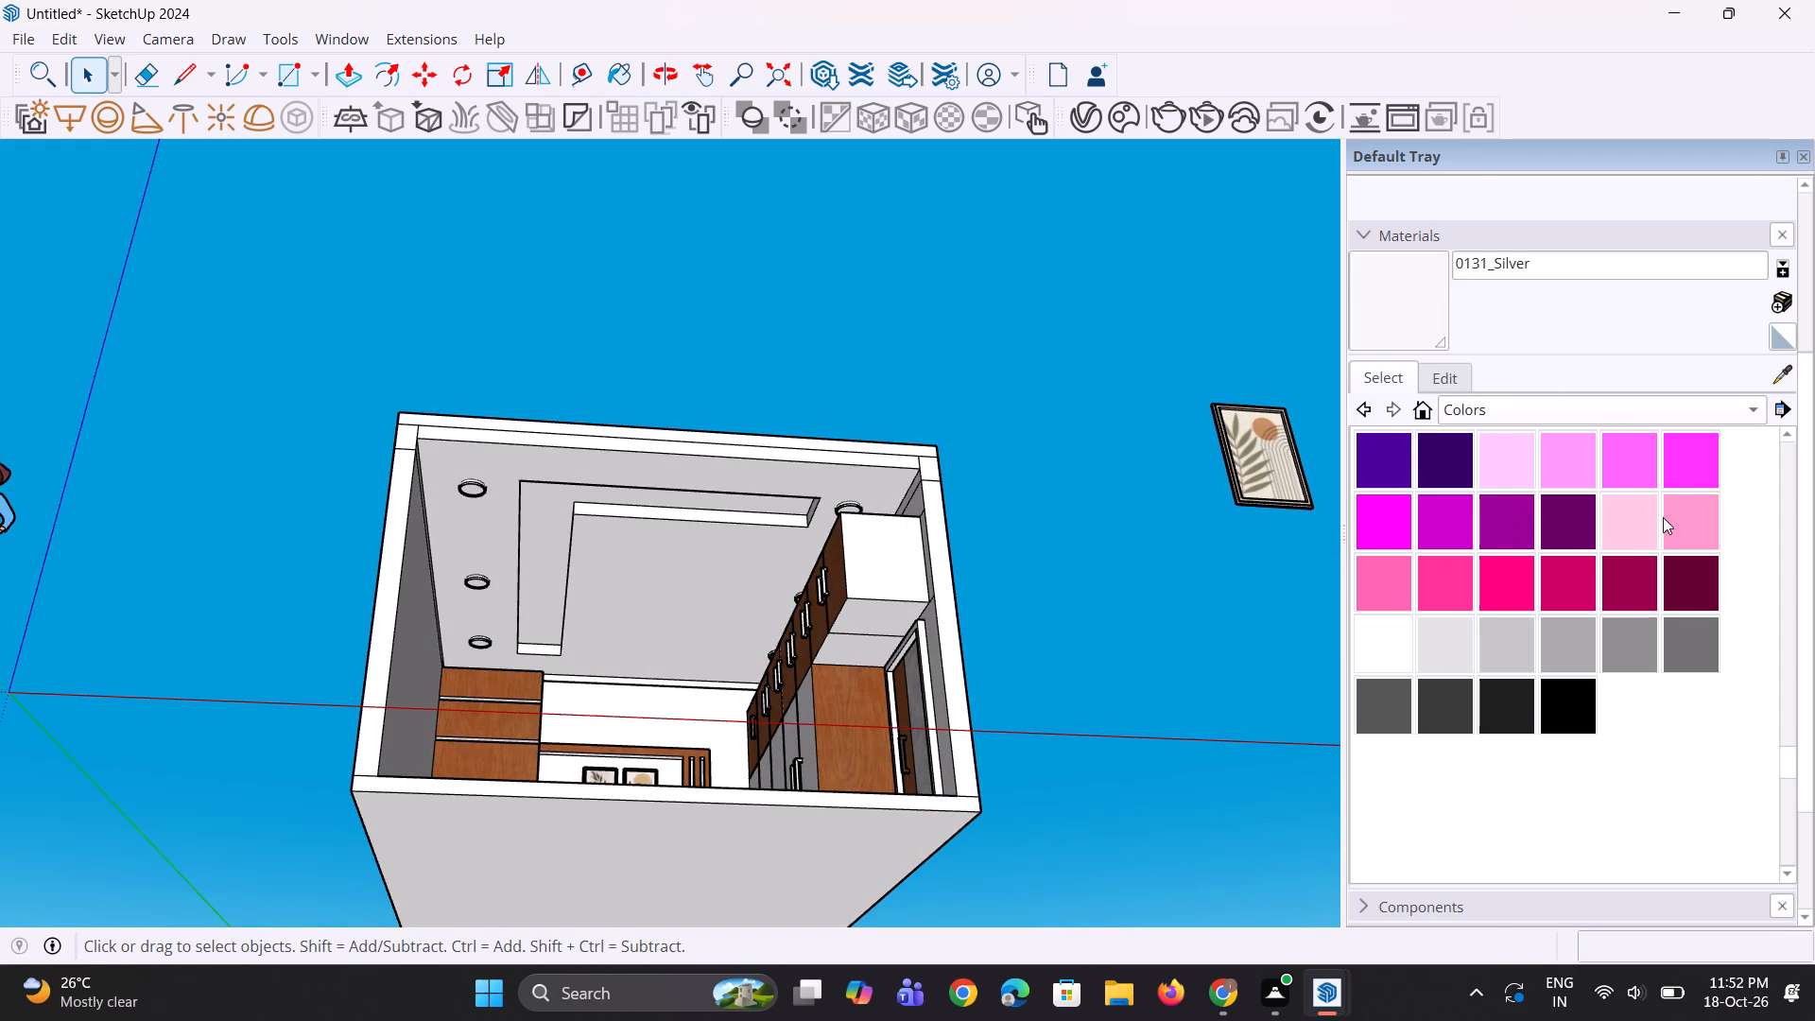
left_click(1774, 382)
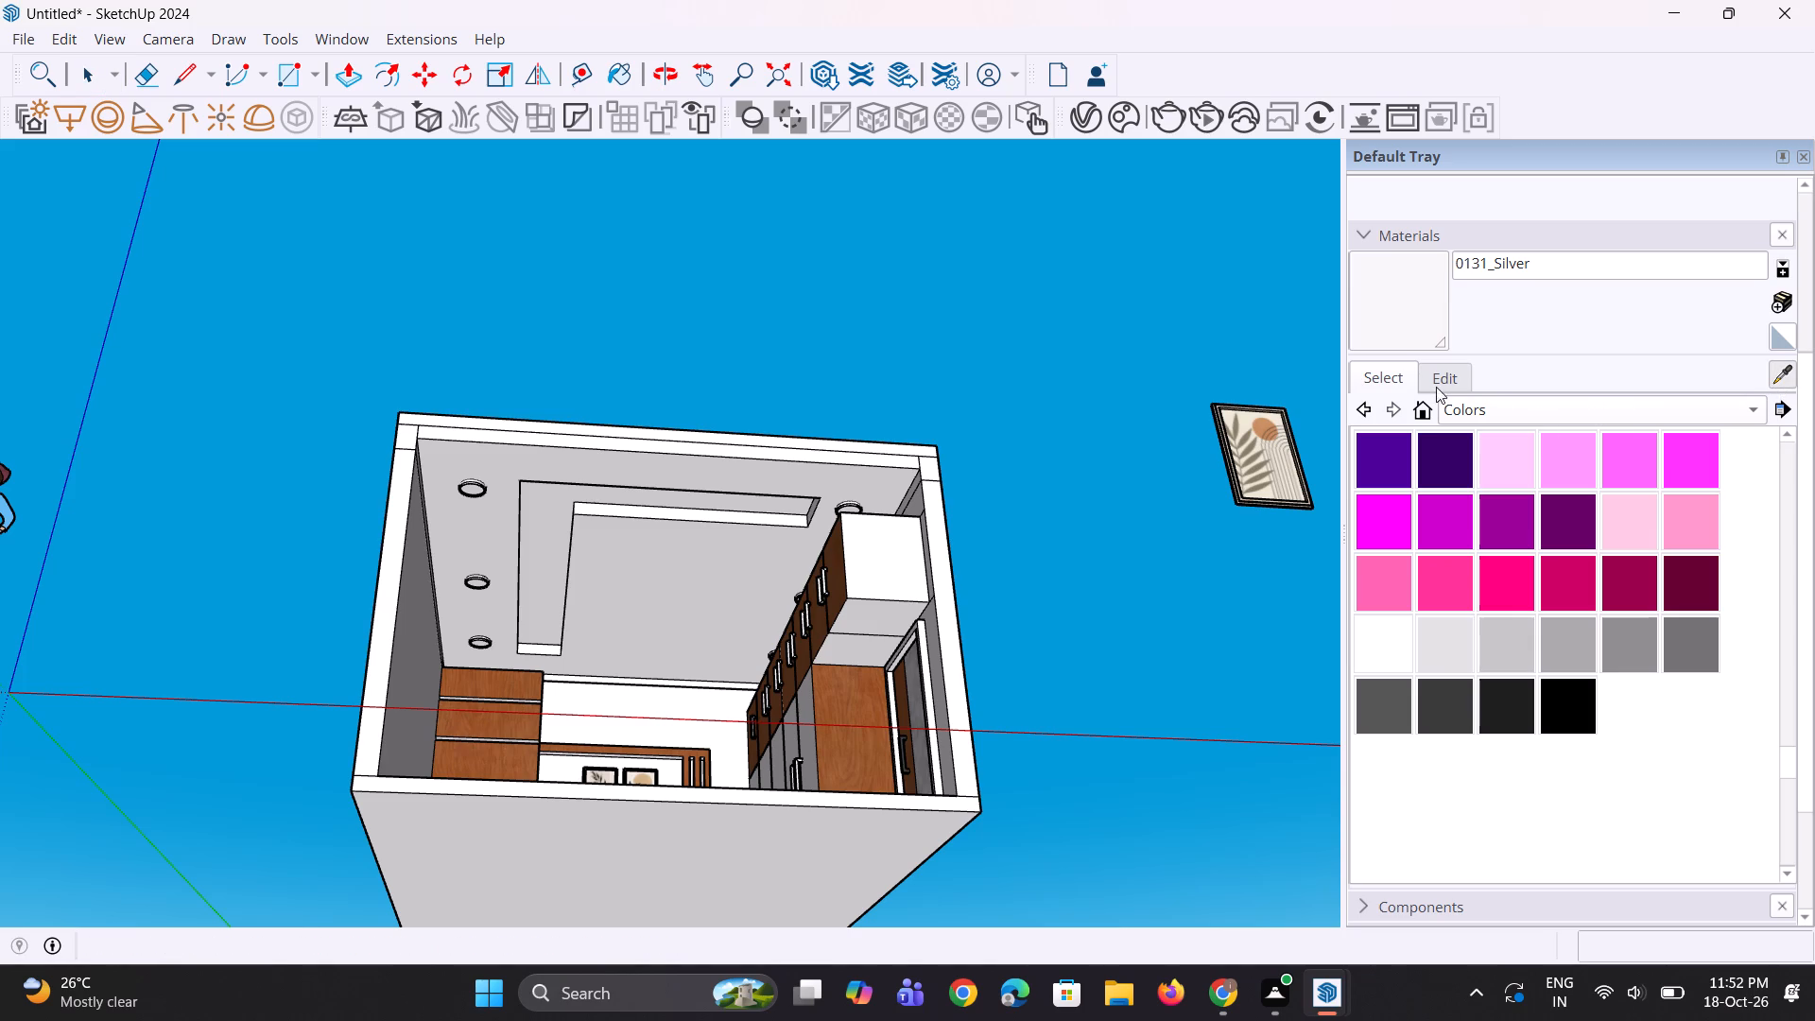
left_click(1350, 374)
left_click(1369, 380)
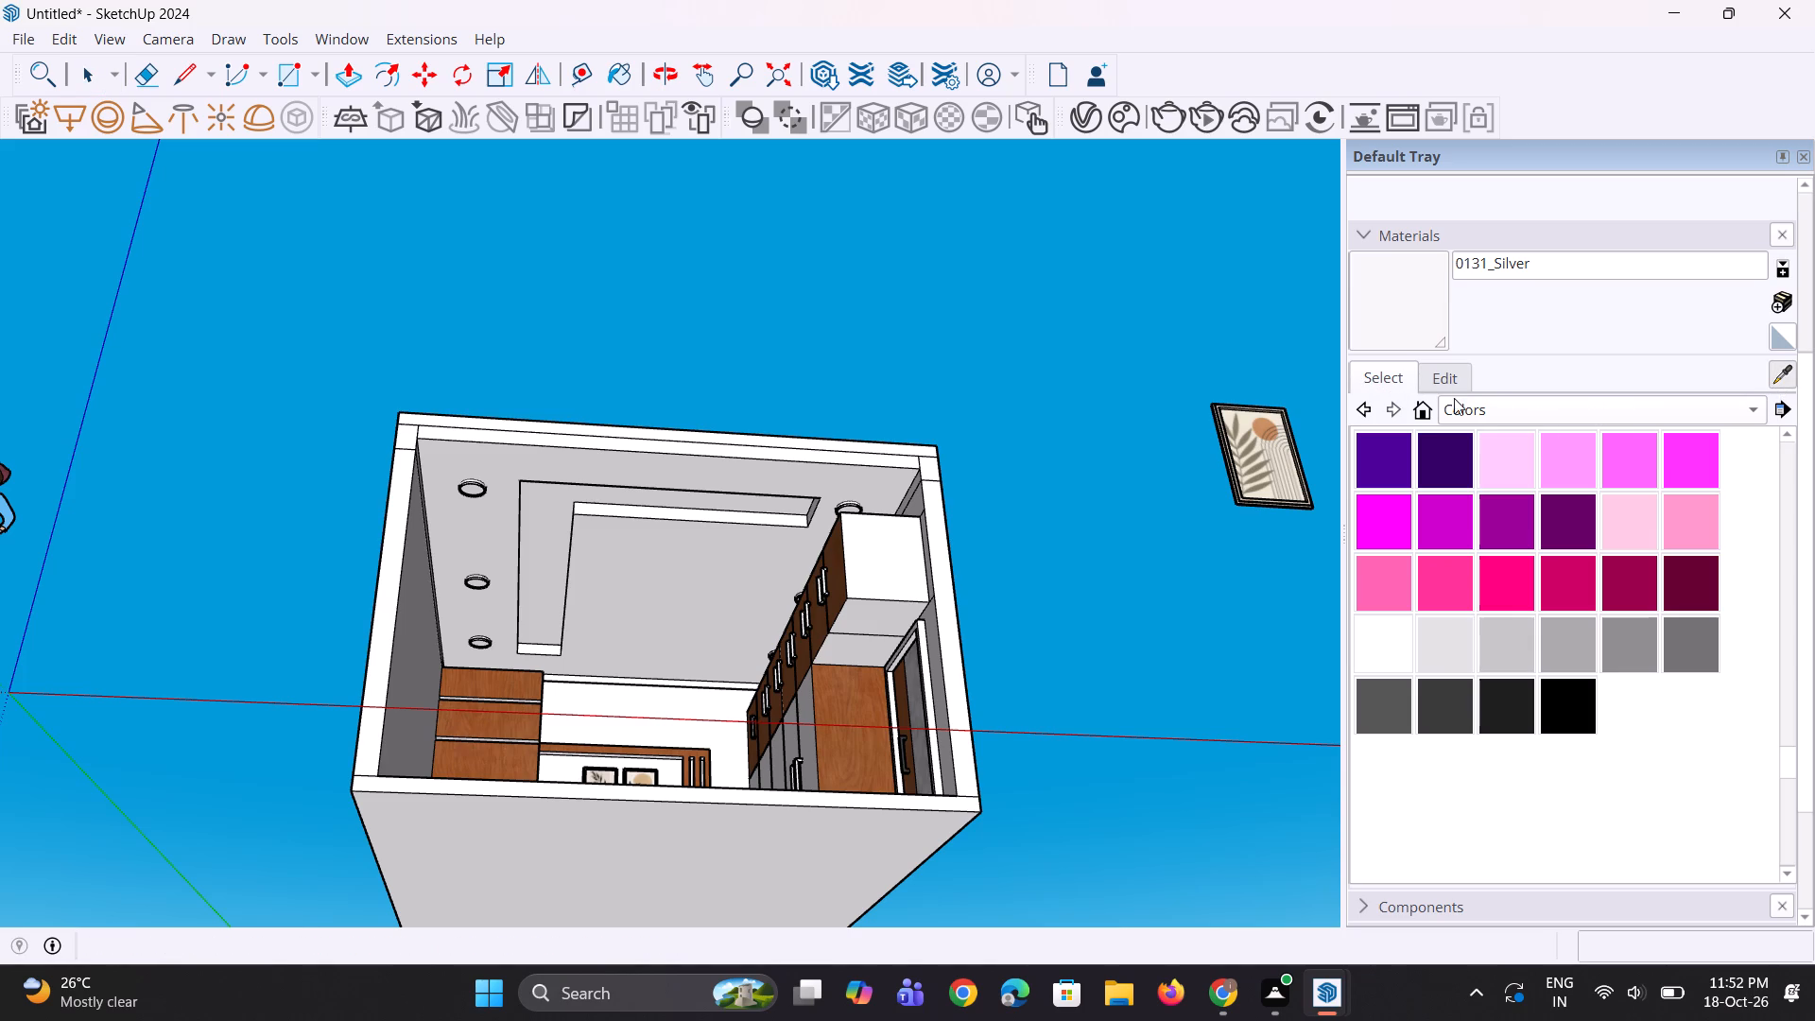
left_click(1472, 411)
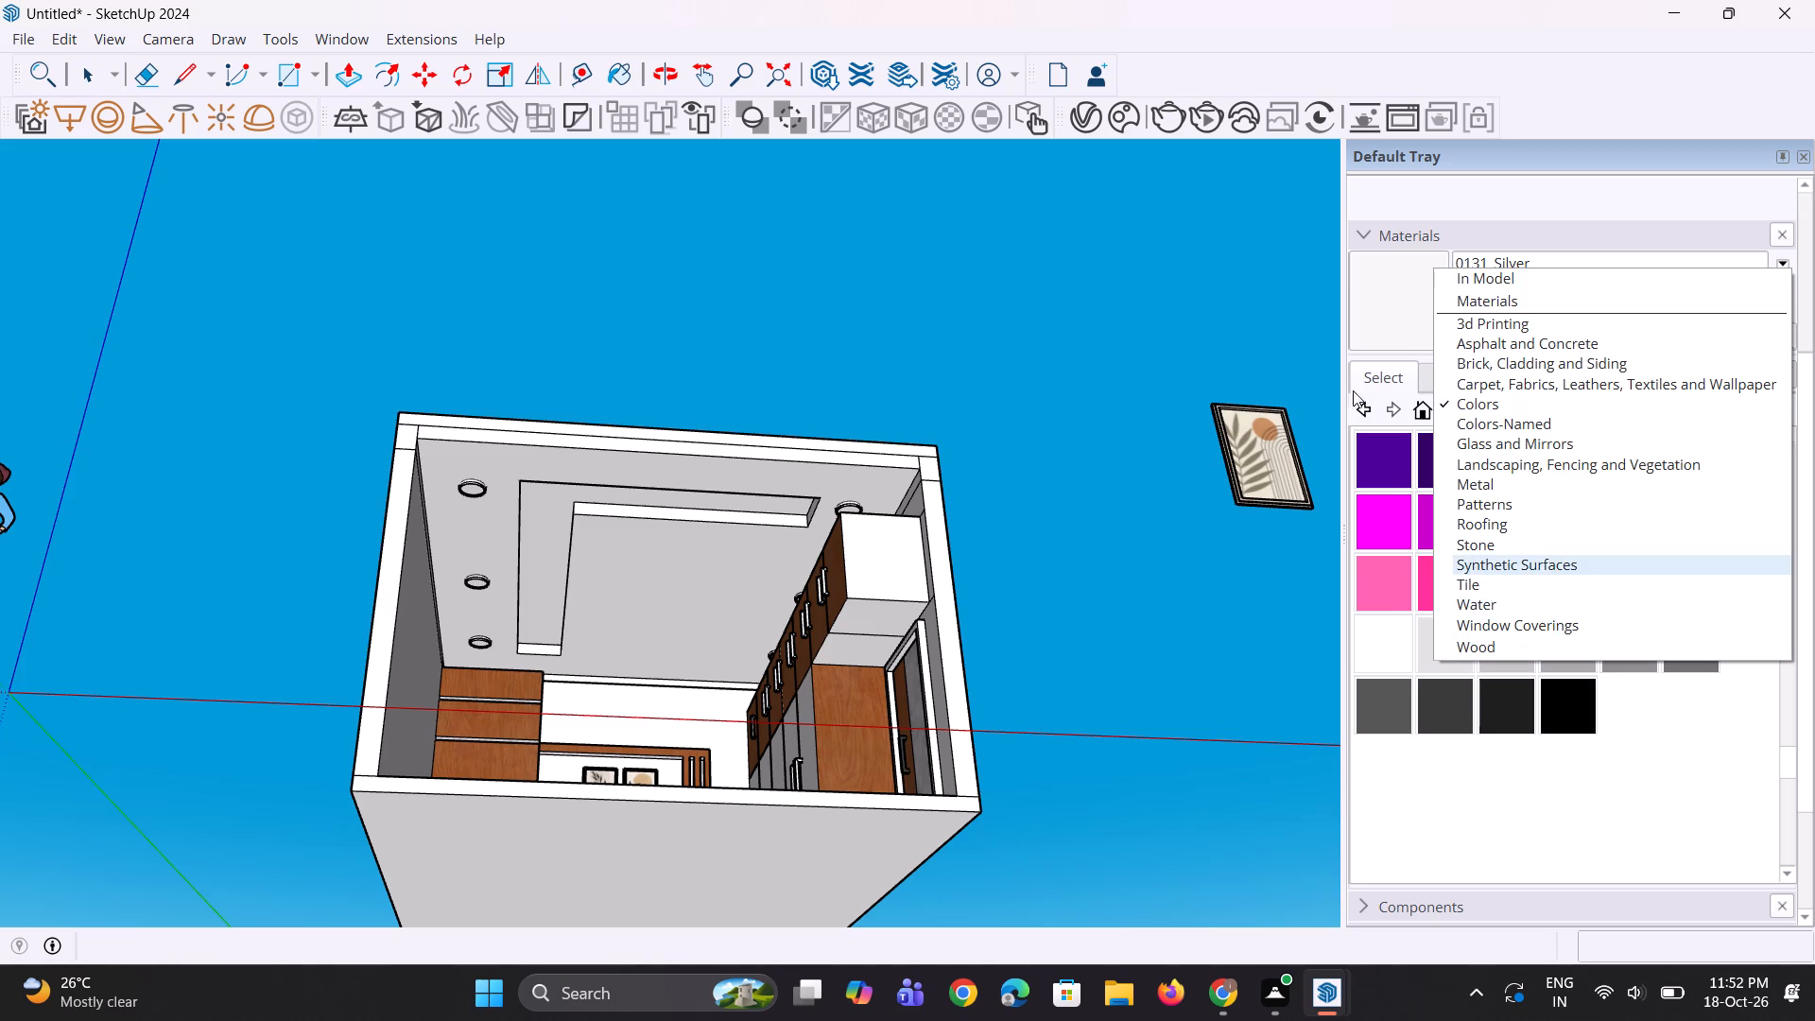
triple_click(1373, 378)
left_click(1390, 376)
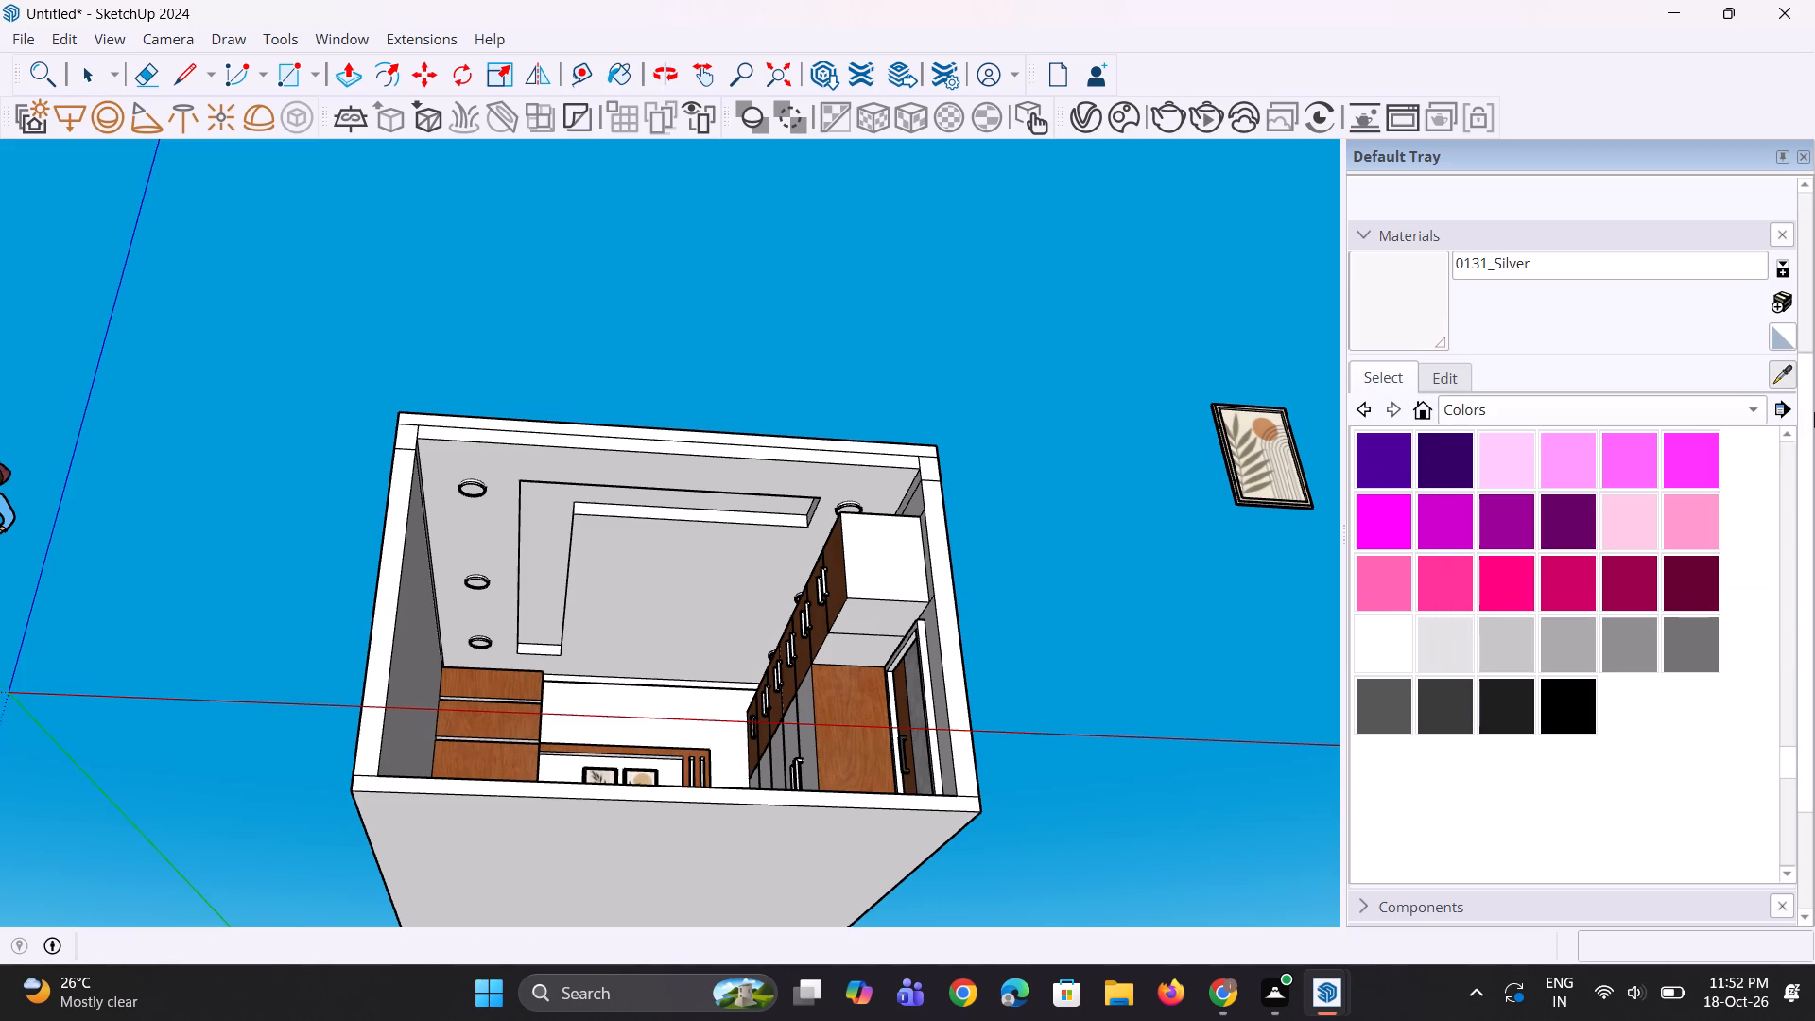
left_click(1780, 378)
middle_click_drag(967, 631, 959, 704)
scroll(889, 728, "up", 2)
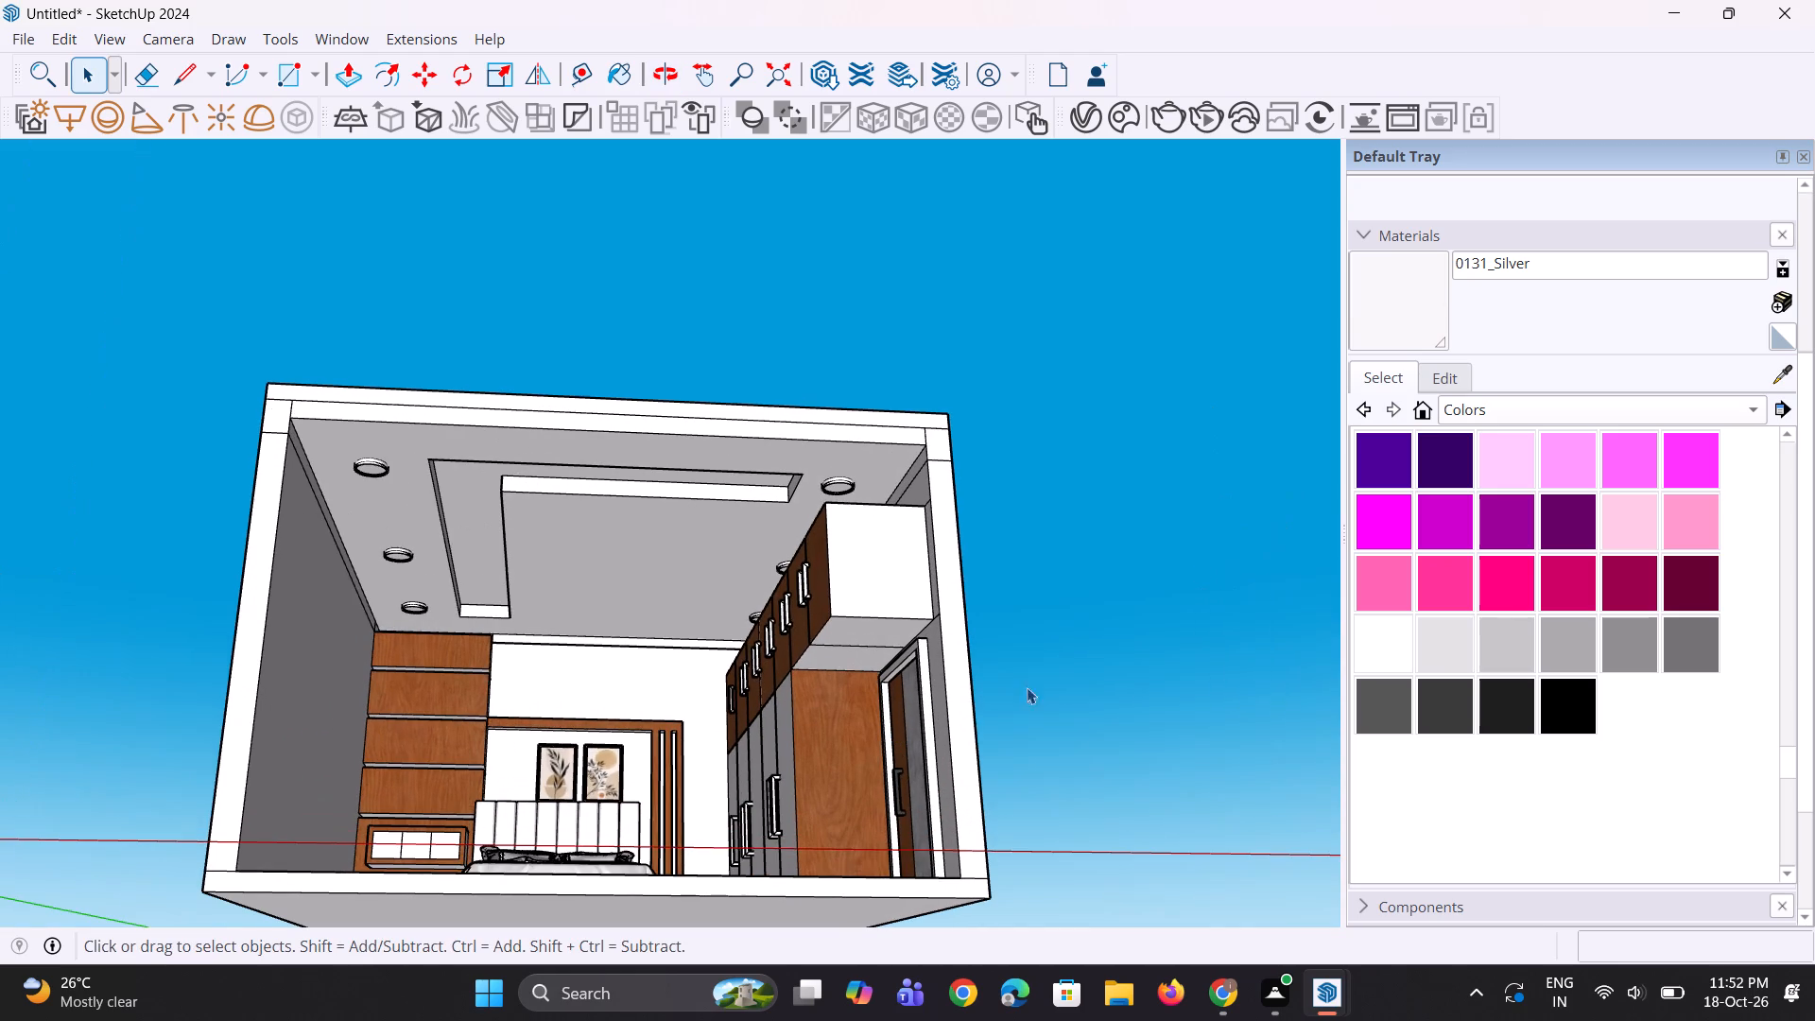
left_click(1771, 379)
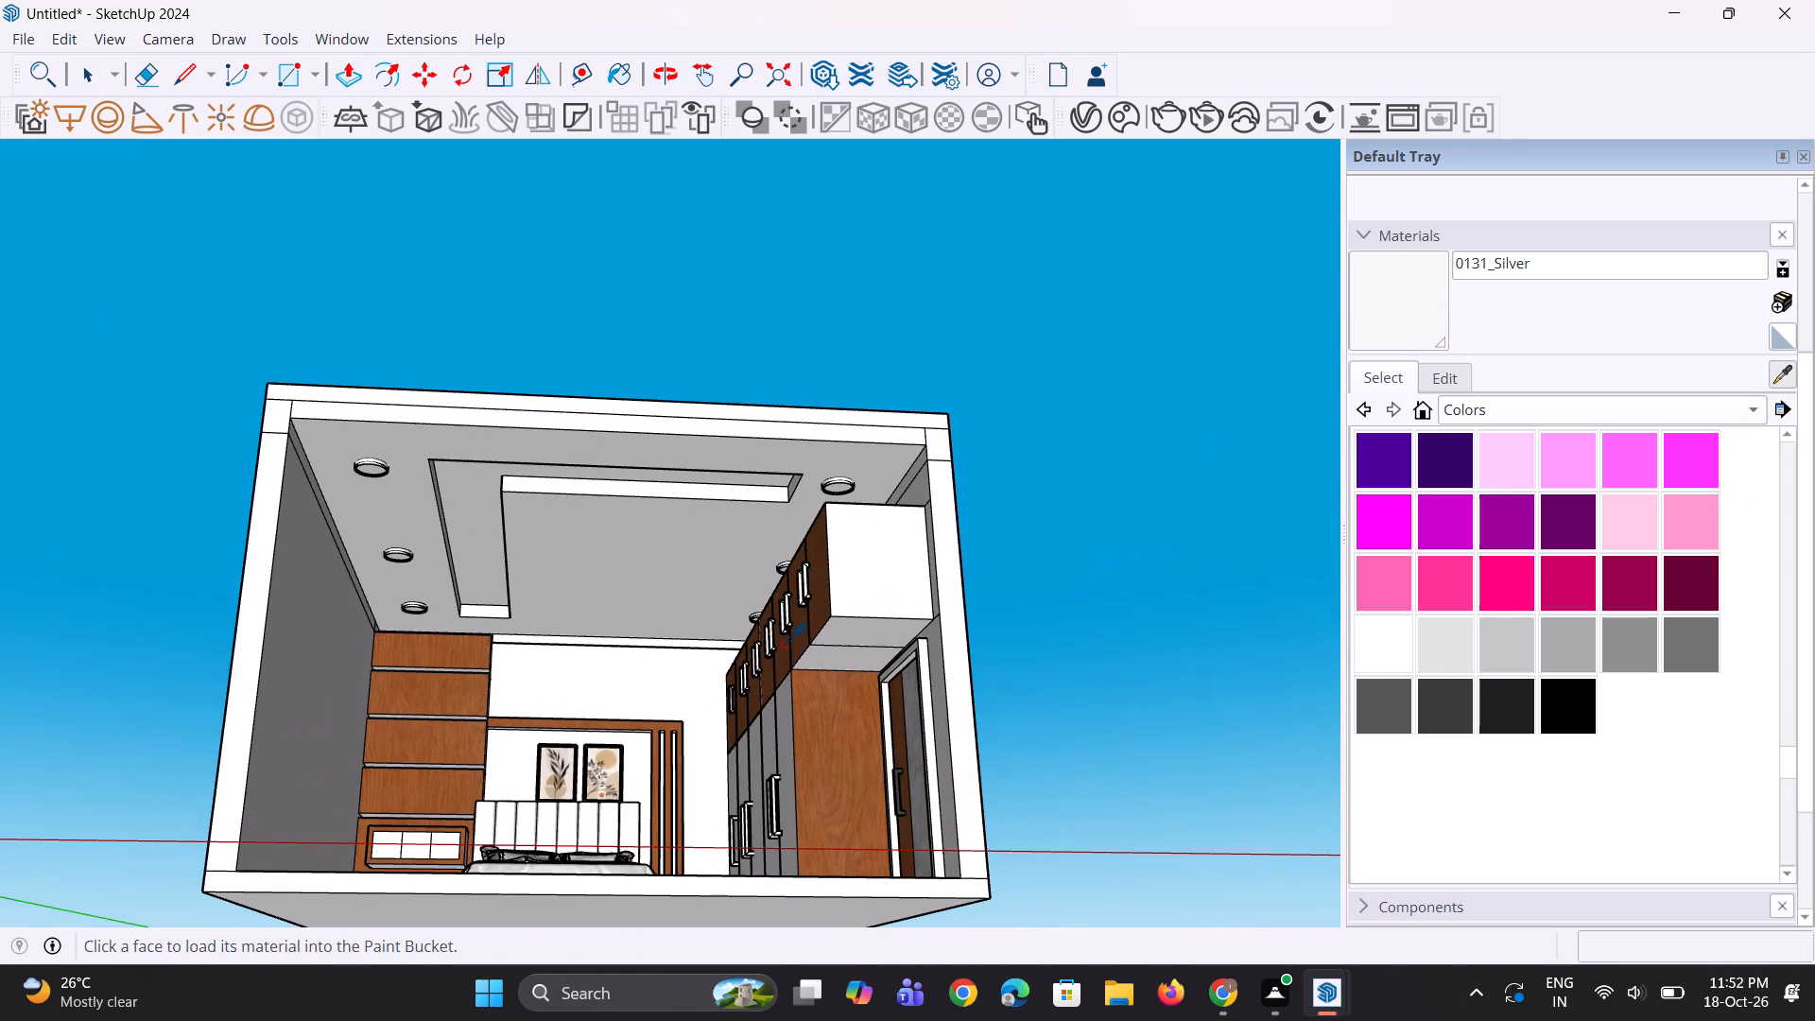
left_click(814, 712)
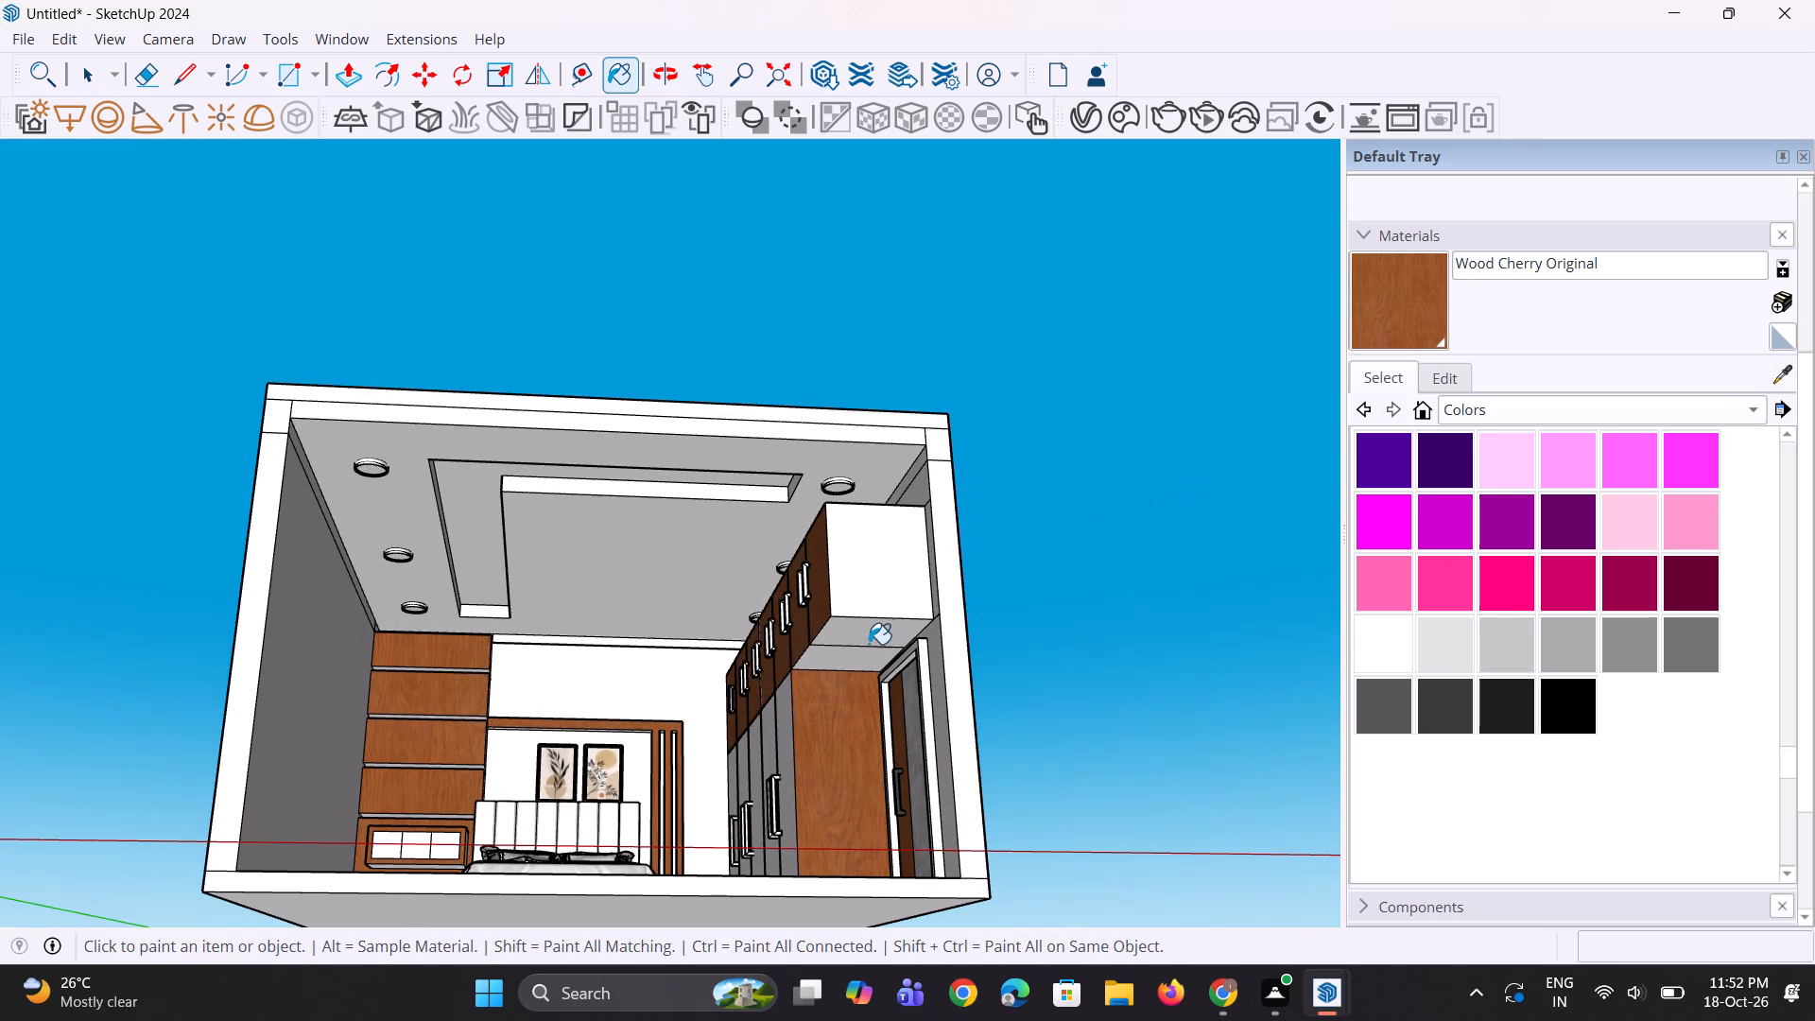
scroll(635, 506, "up", 2)
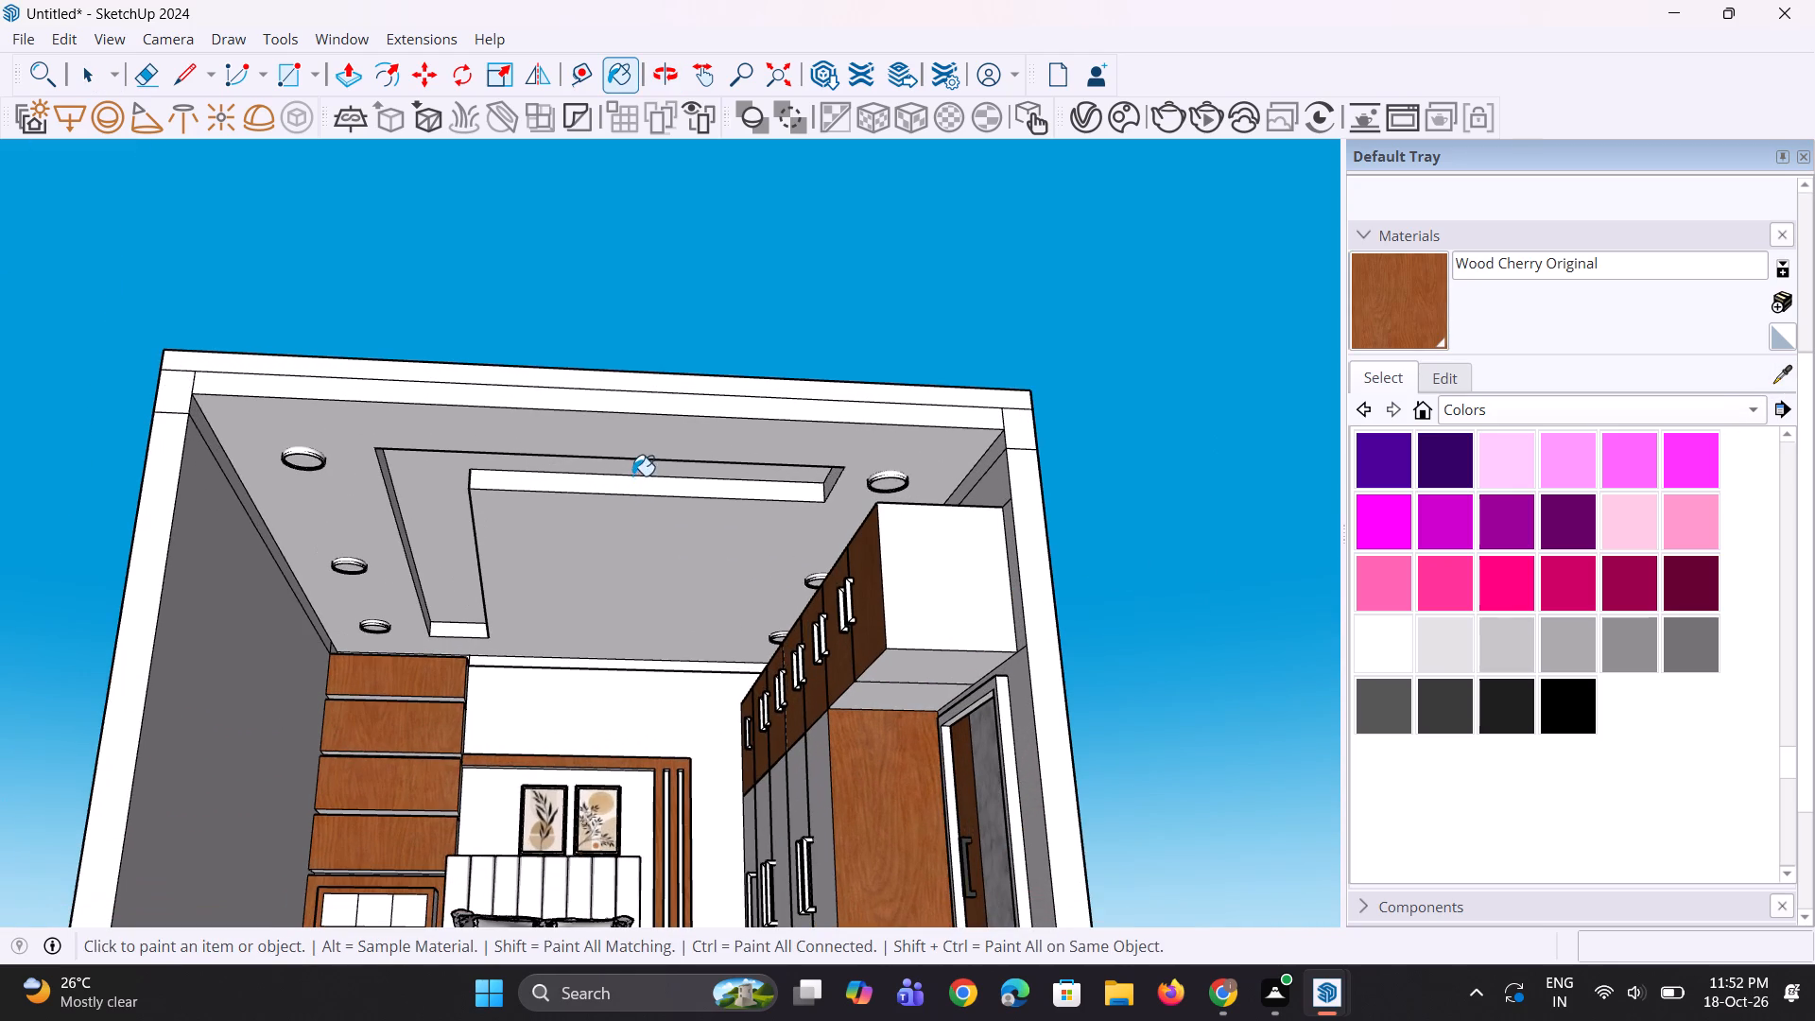
left_click(632, 475)
middle_click_drag(631, 538, 693, 453)
left_click(491, 463)
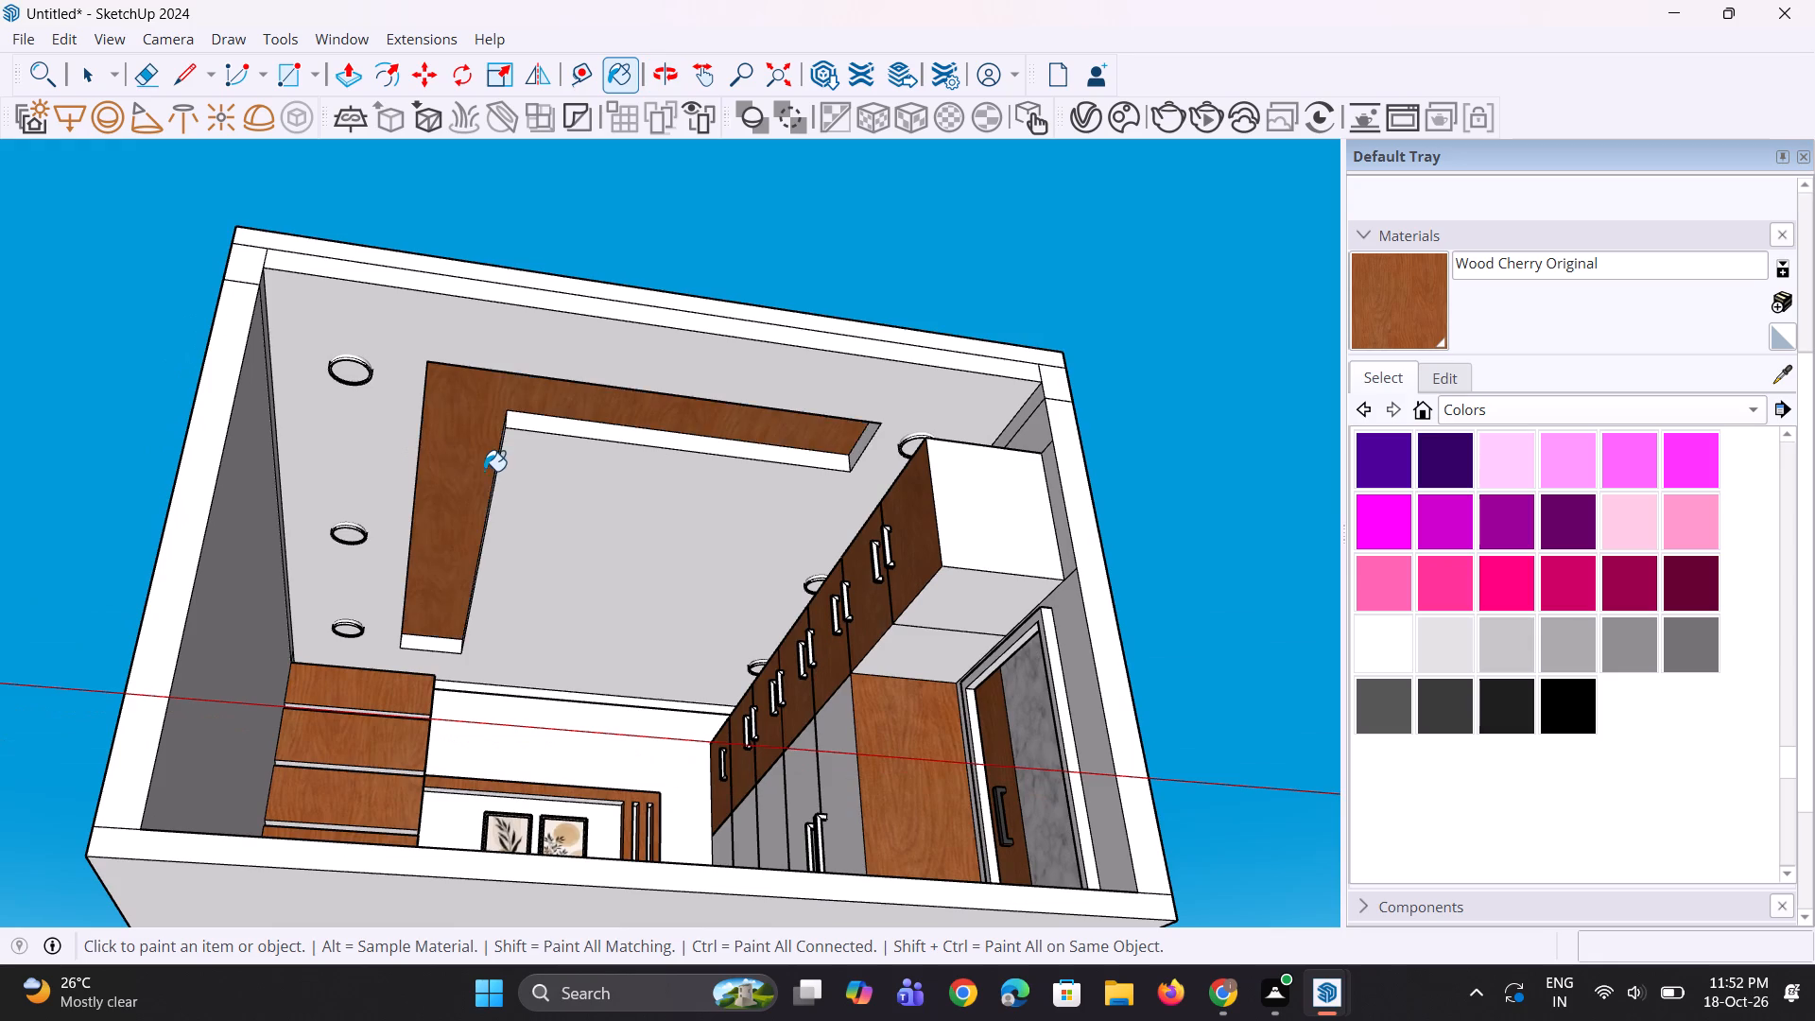
Examine the painted ceiling recess and the room interior from several angles and distances.
scroll(484, 489, "down", 2)
scroll(462, 632, "up", 5)
scroll(455, 607, "down", 2)
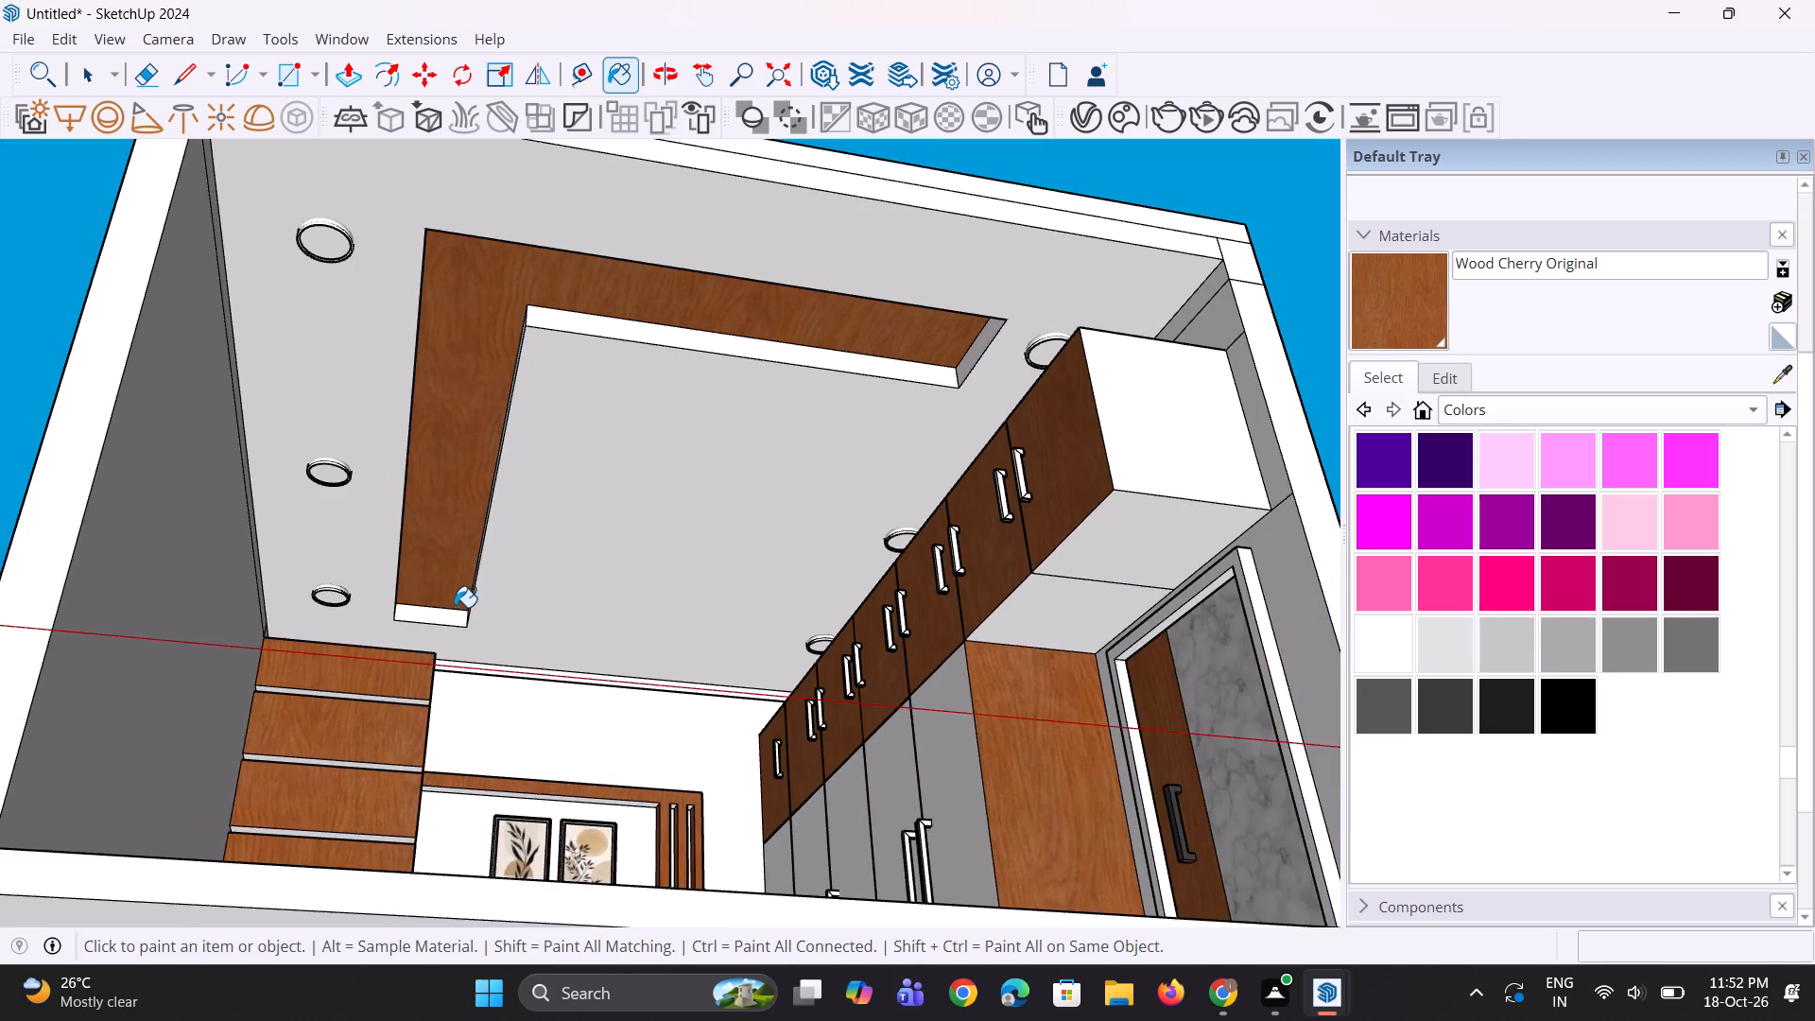
middle_click_drag(455, 607, 449, 641)
scroll(528, 618, "down", 5)
middle_click_drag(610, 602, 704, 569)
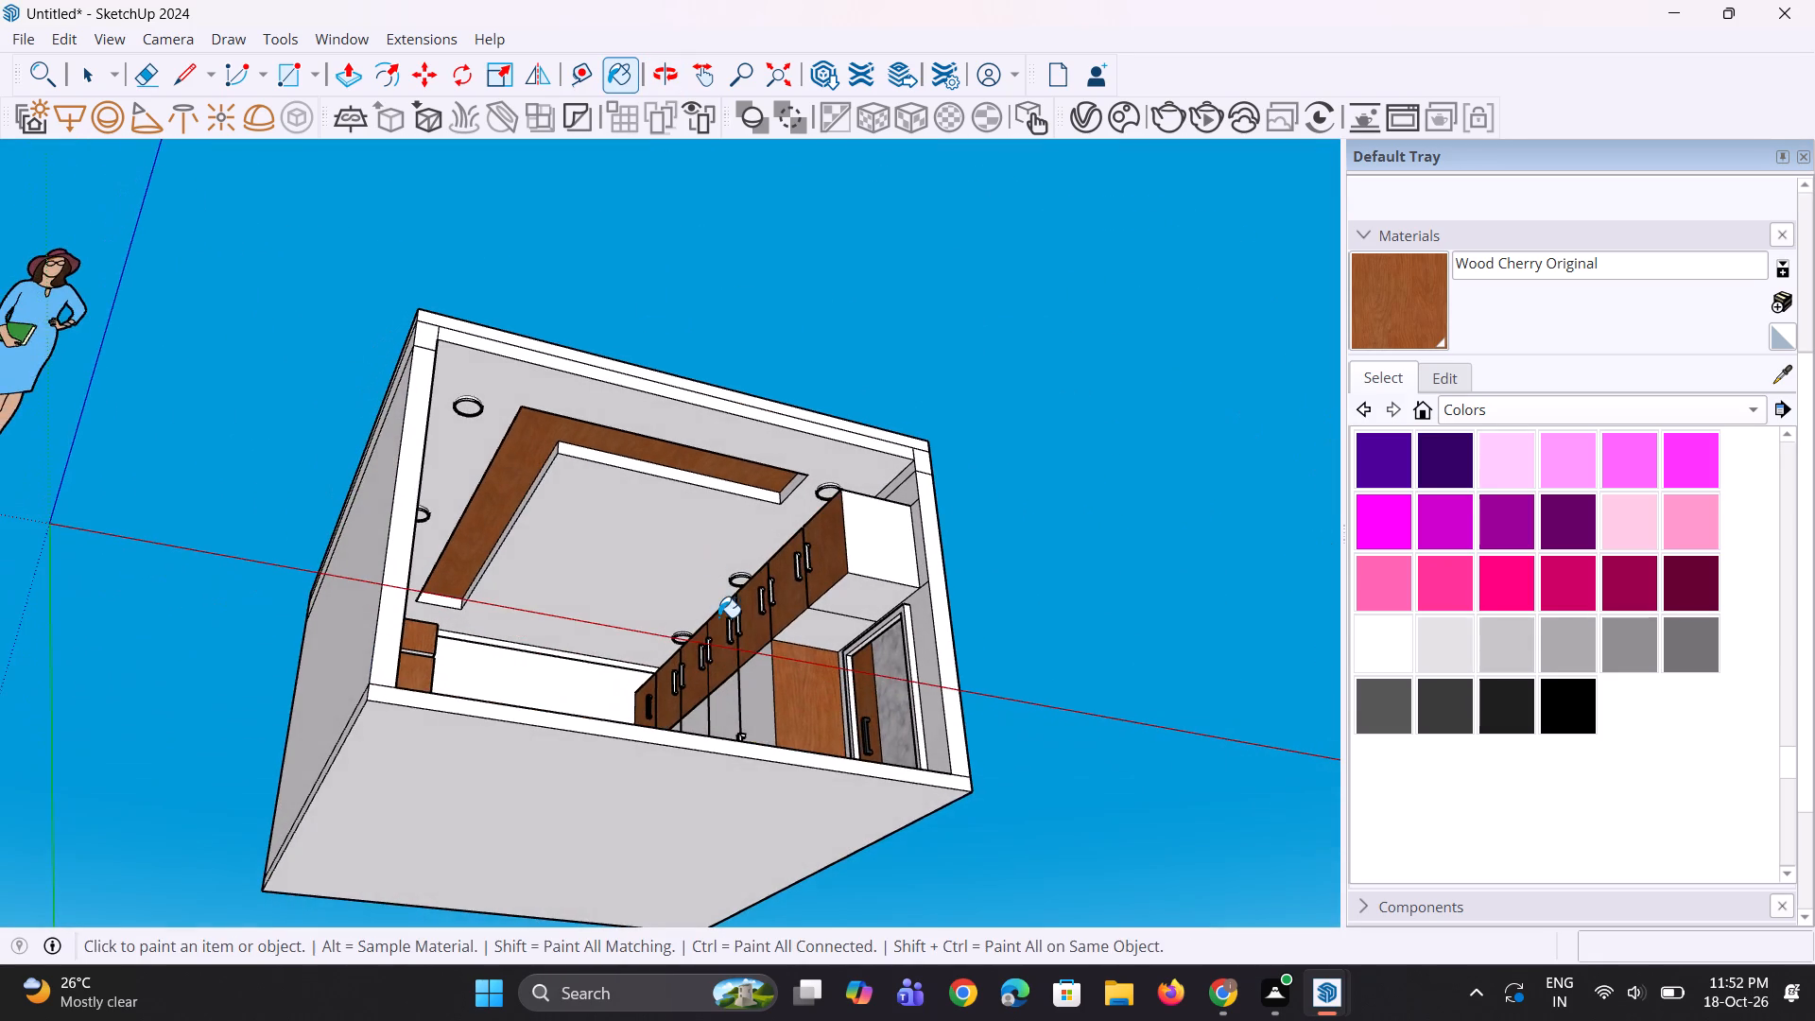
scroll(719, 618, "up", 1)
scroll(756, 619, "down", 3)
middle_click_drag(769, 628, 770, 784)
scroll(757, 682, "up", 3)
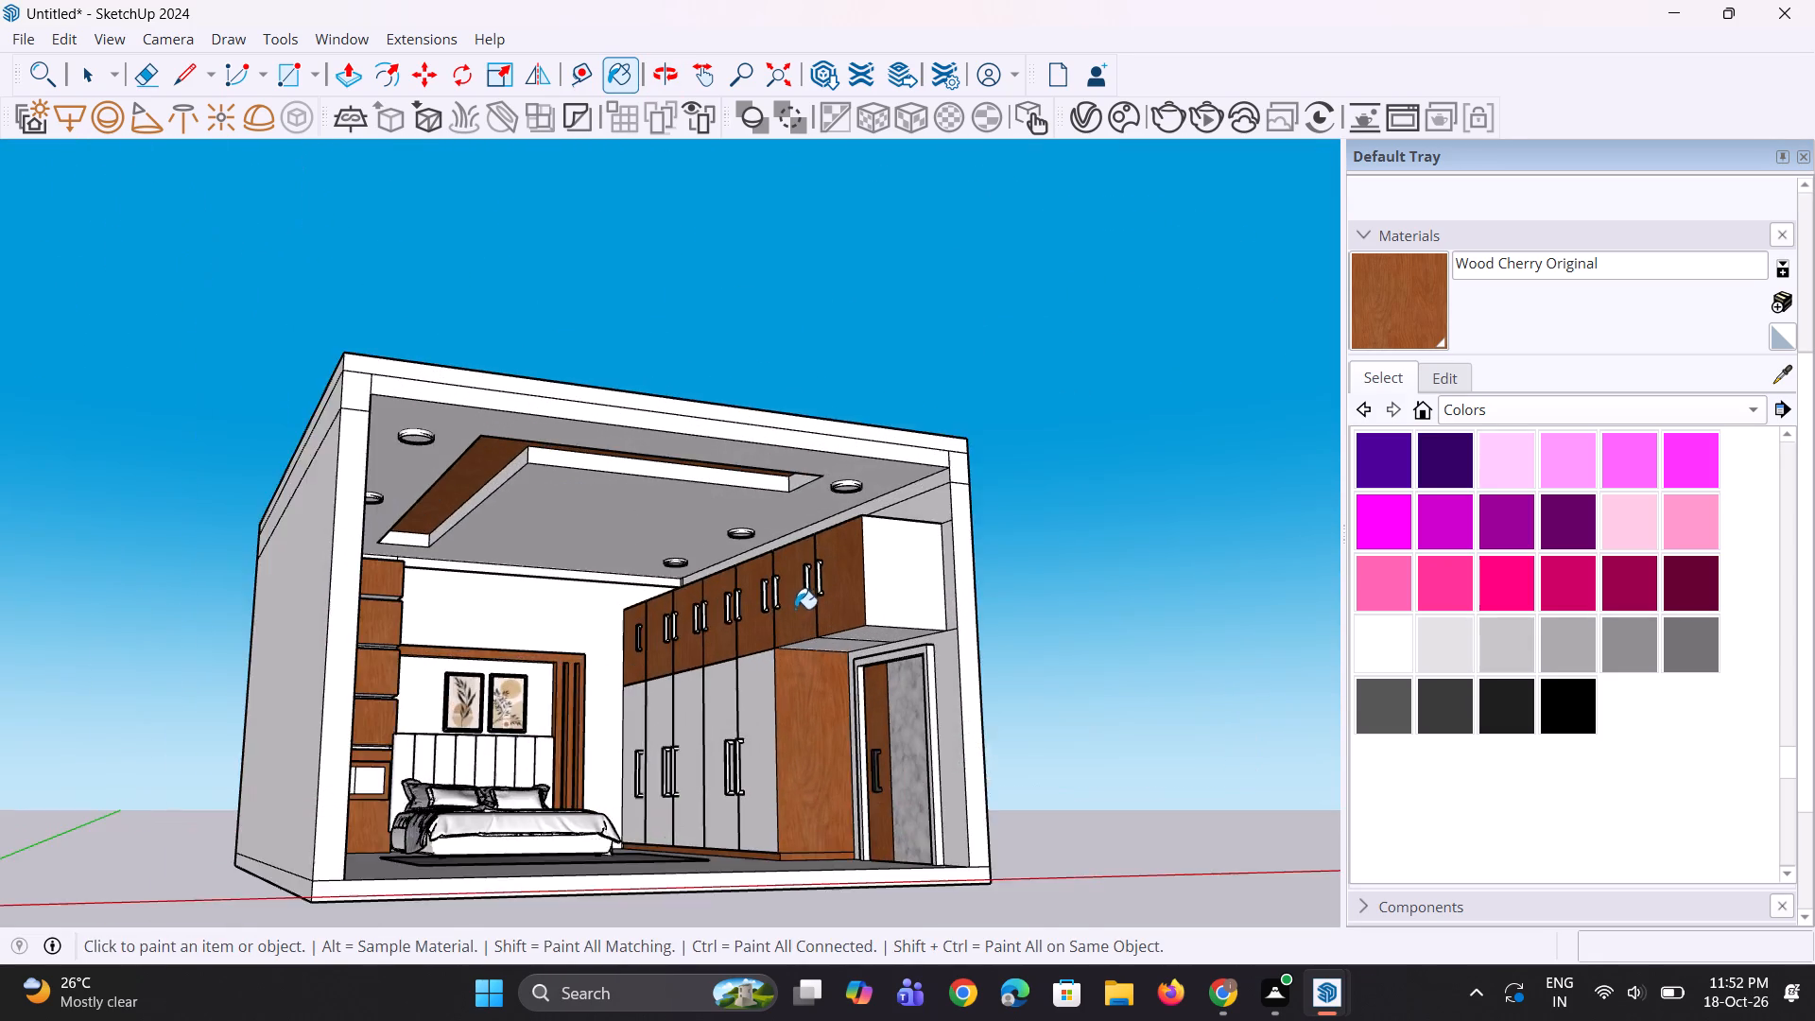
Paint all eleven handles on the wardrobe's upper loft doors with the dark grey Color M07.
scroll(795, 609, "up", 4)
left_click(1433, 717)
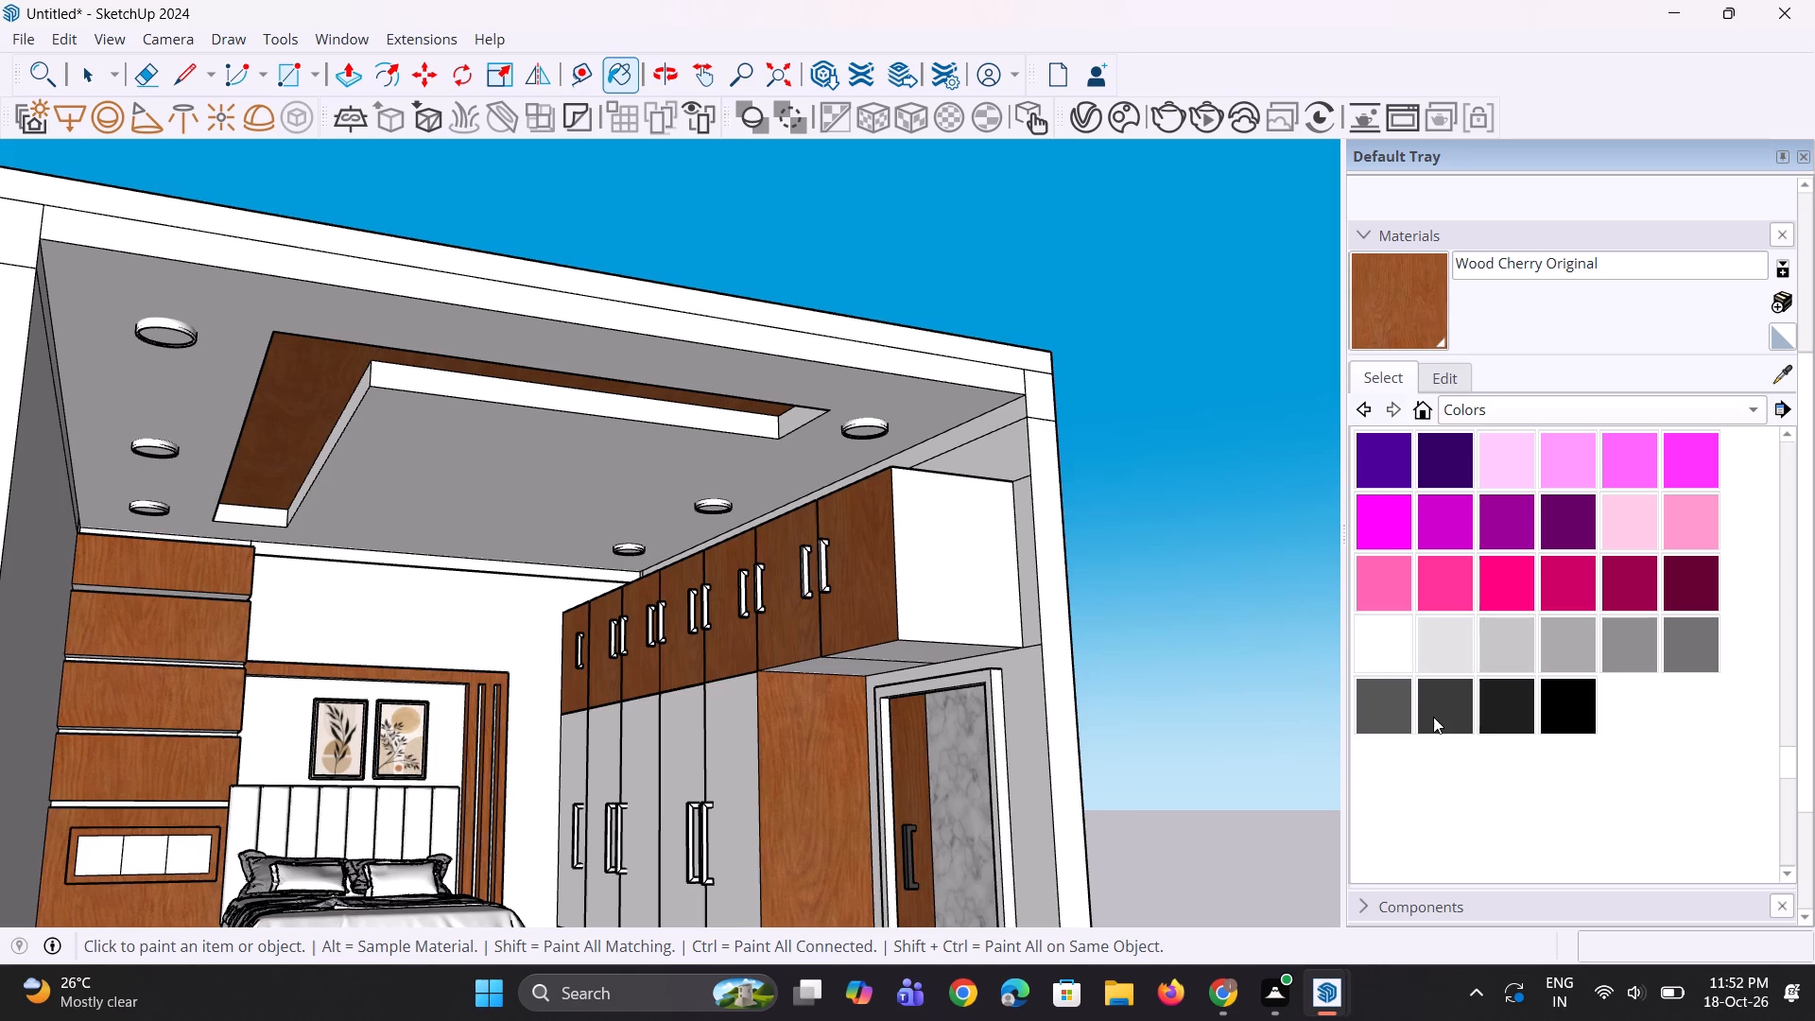
scroll(886, 658, "up", 2)
scroll(820, 567, "up", 7)
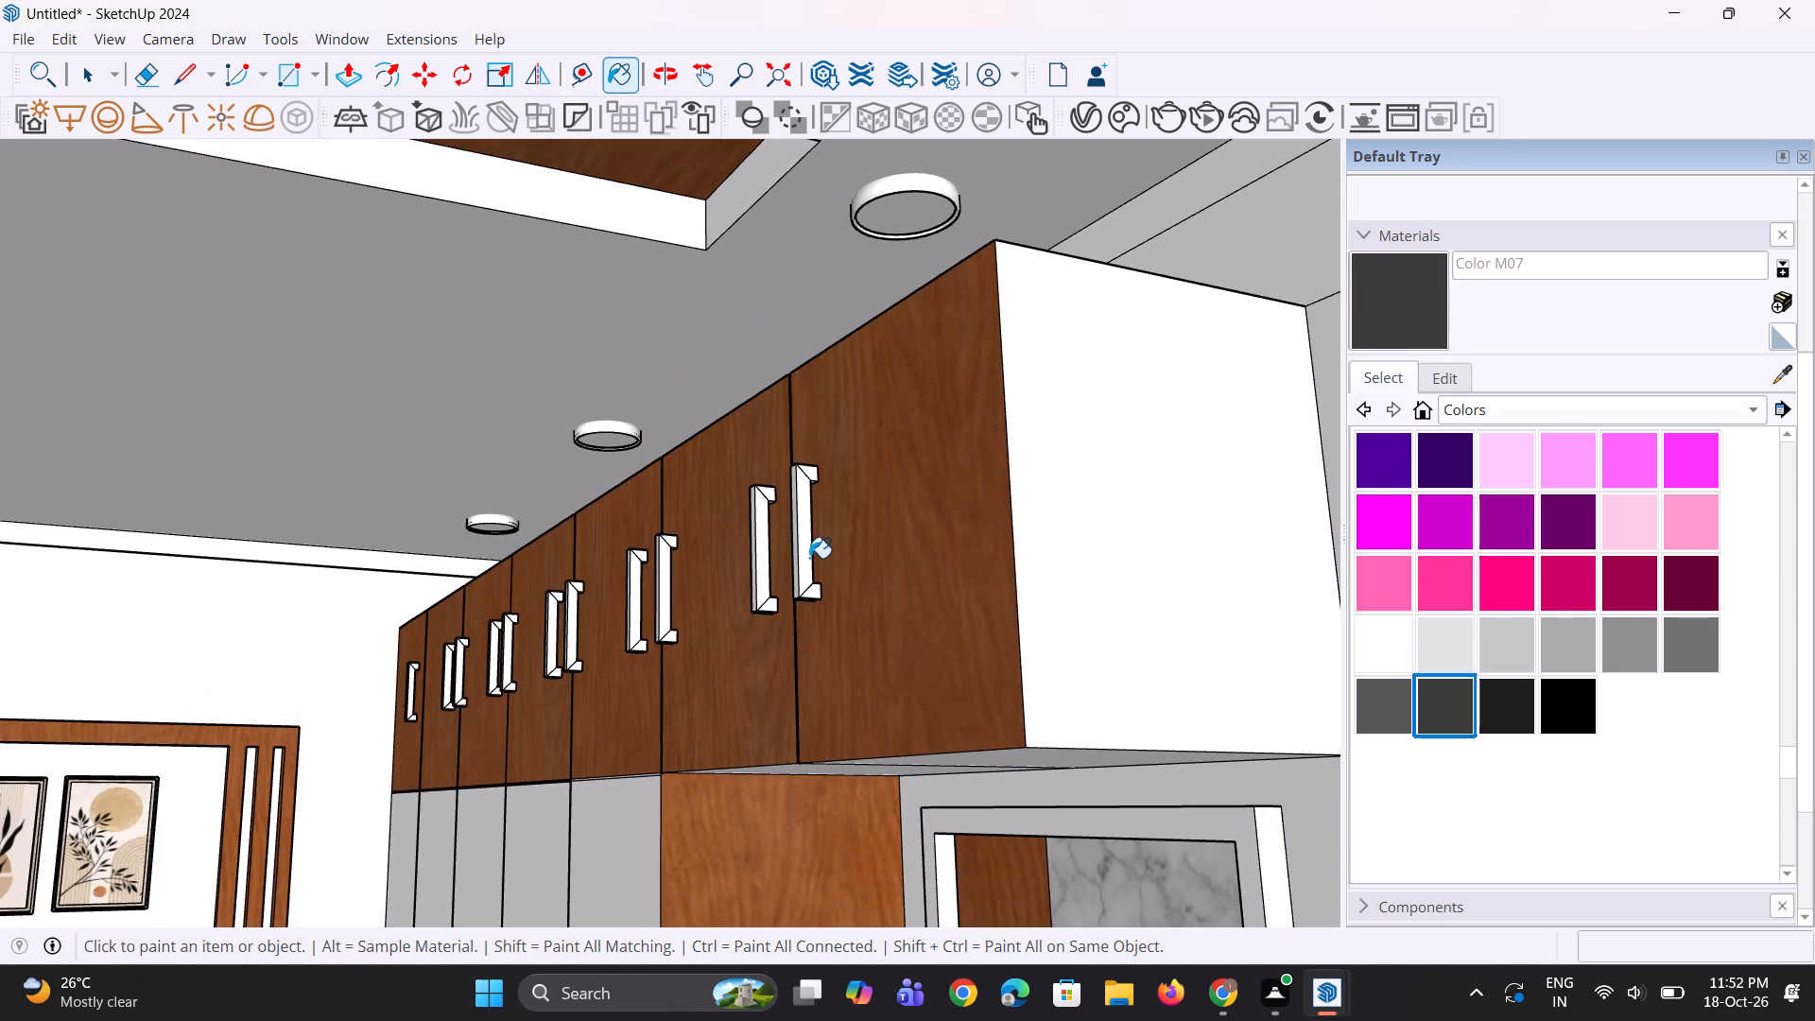
left_click(809, 558)
scroll(767, 566, "up", 1)
left_click(767, 566)
scroll(620, 620, "up", 2)
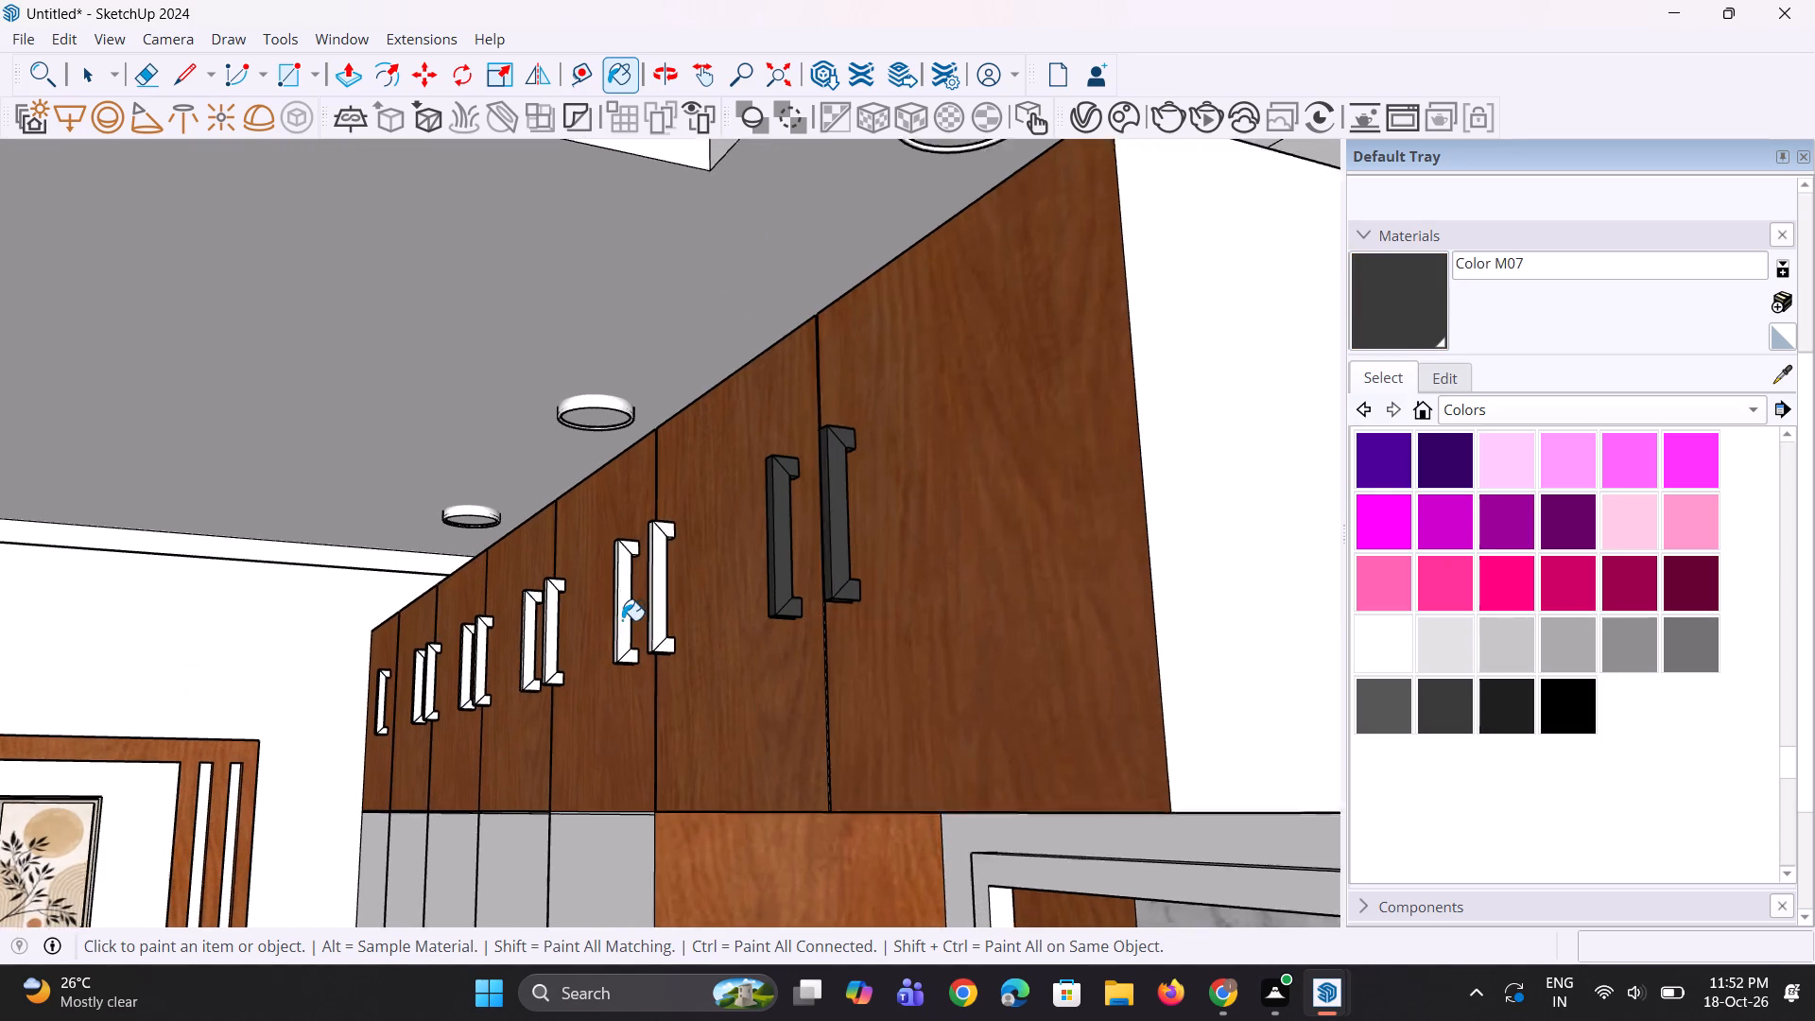
left_click(668, 615)
left_click(619, 629)
scroll(519, 661, "up", 2)
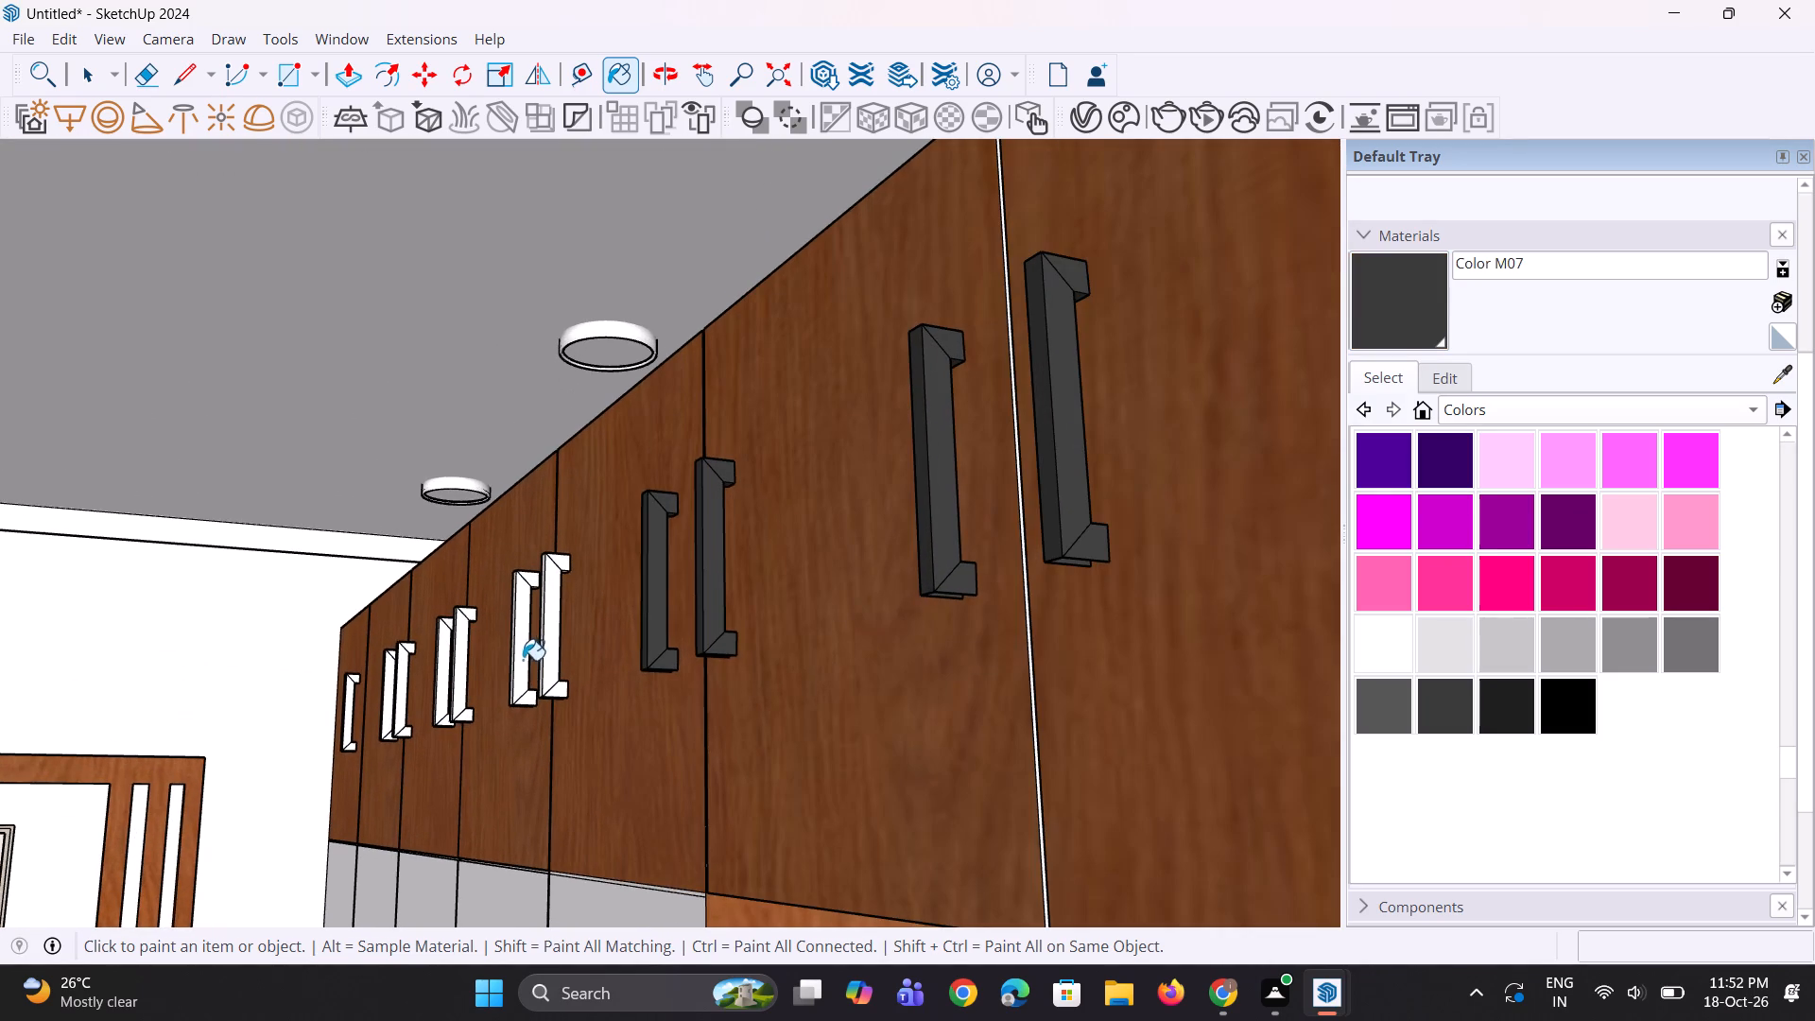
left_click(544, 654)
left_click(515, 649)
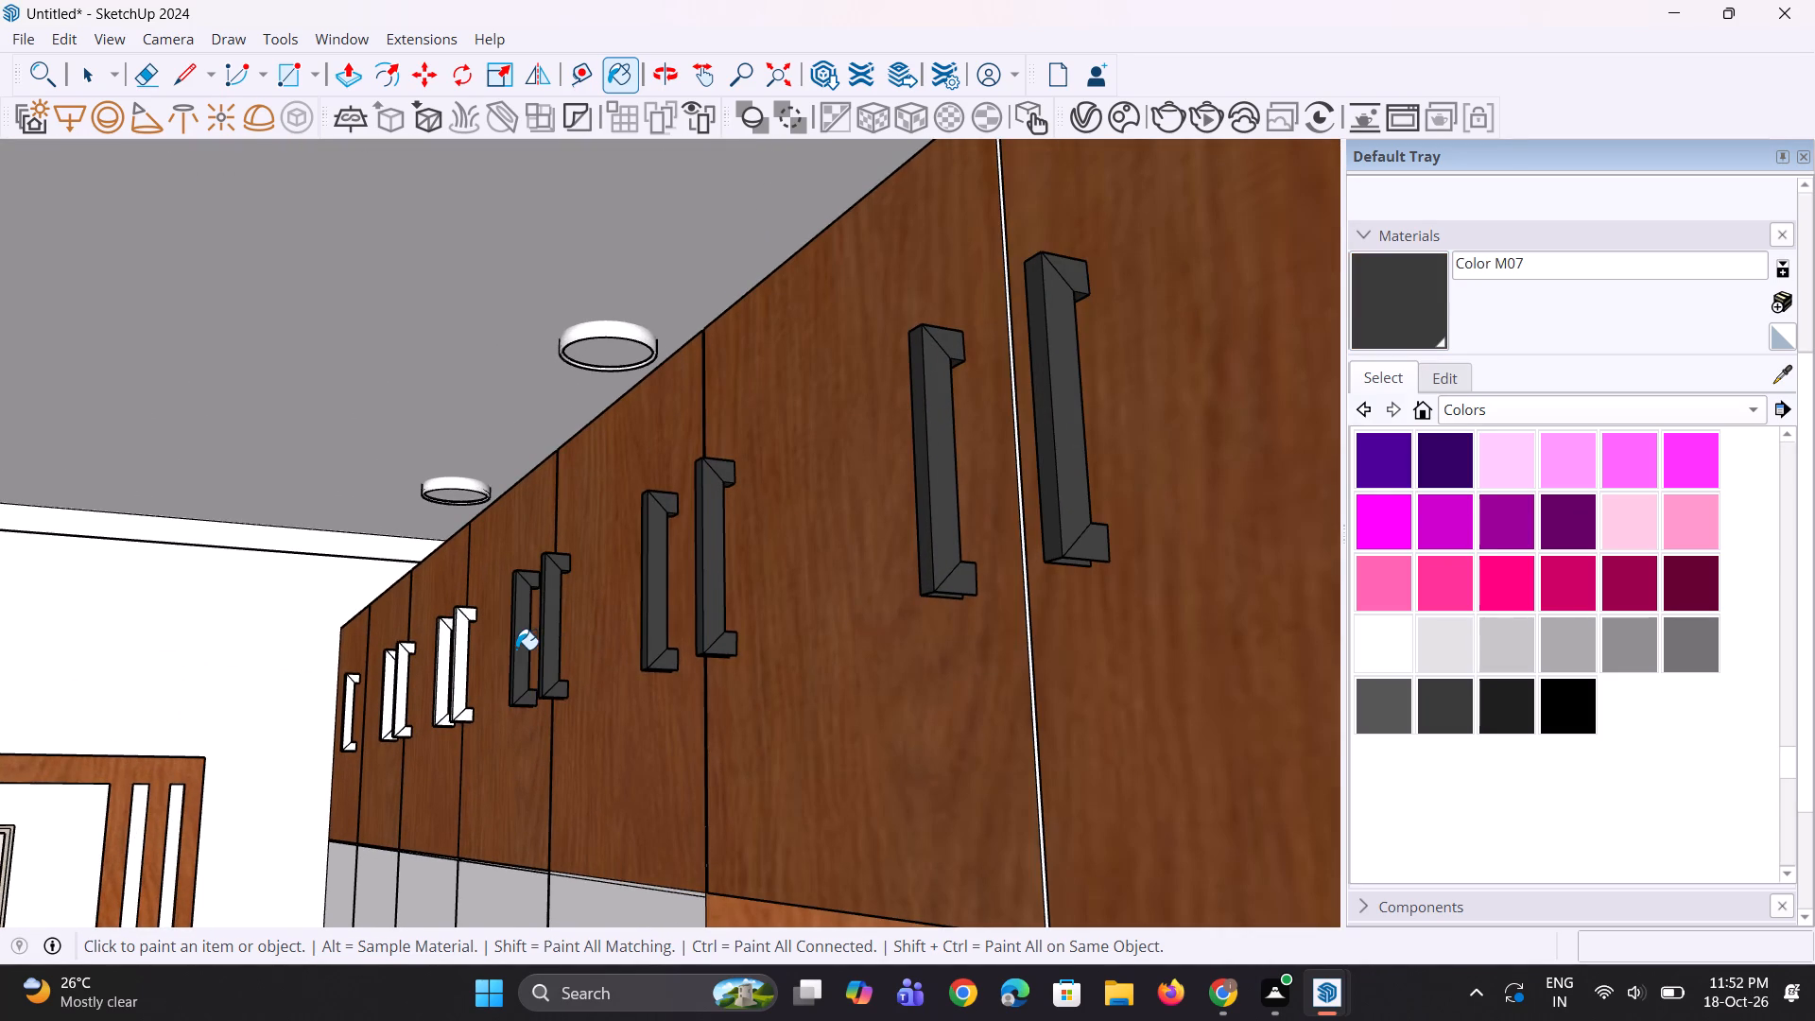
scroll(480, 658, "up", 2)
left_click(454, 657)
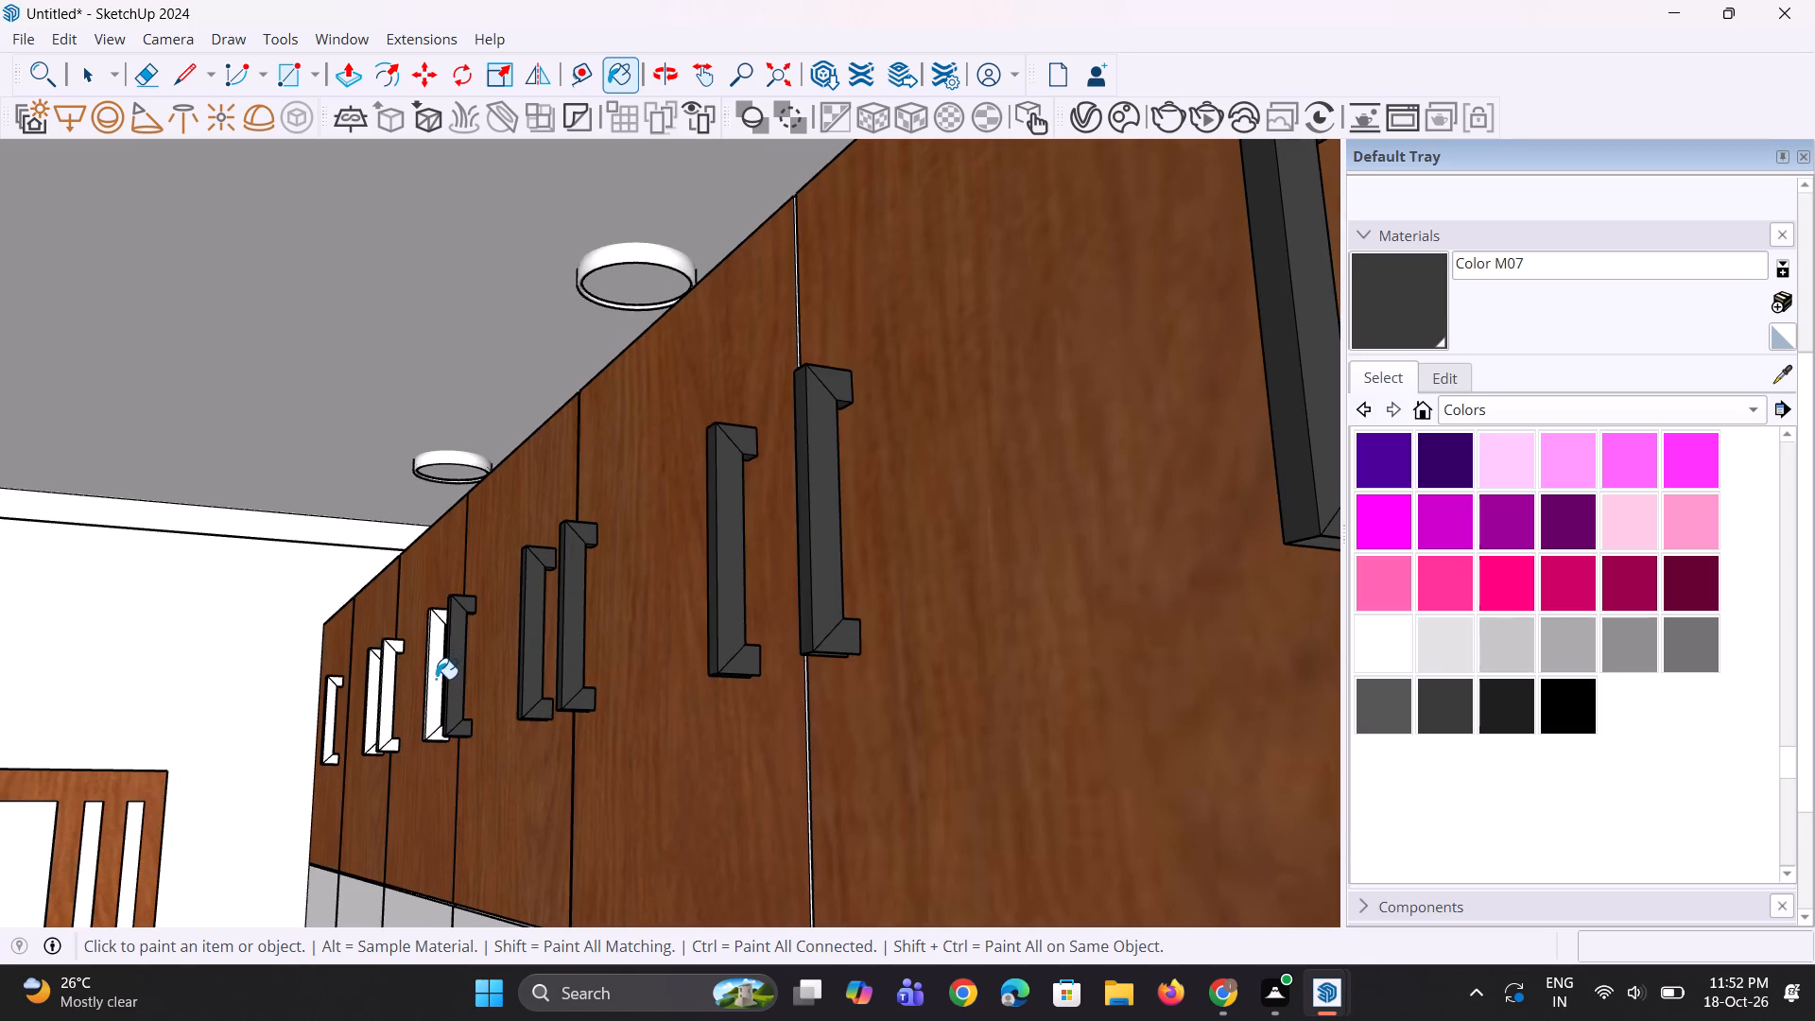
left_click(436, 679)
scroll(658, 694, "down", 5)
scroll(404, 745, "up", 5)
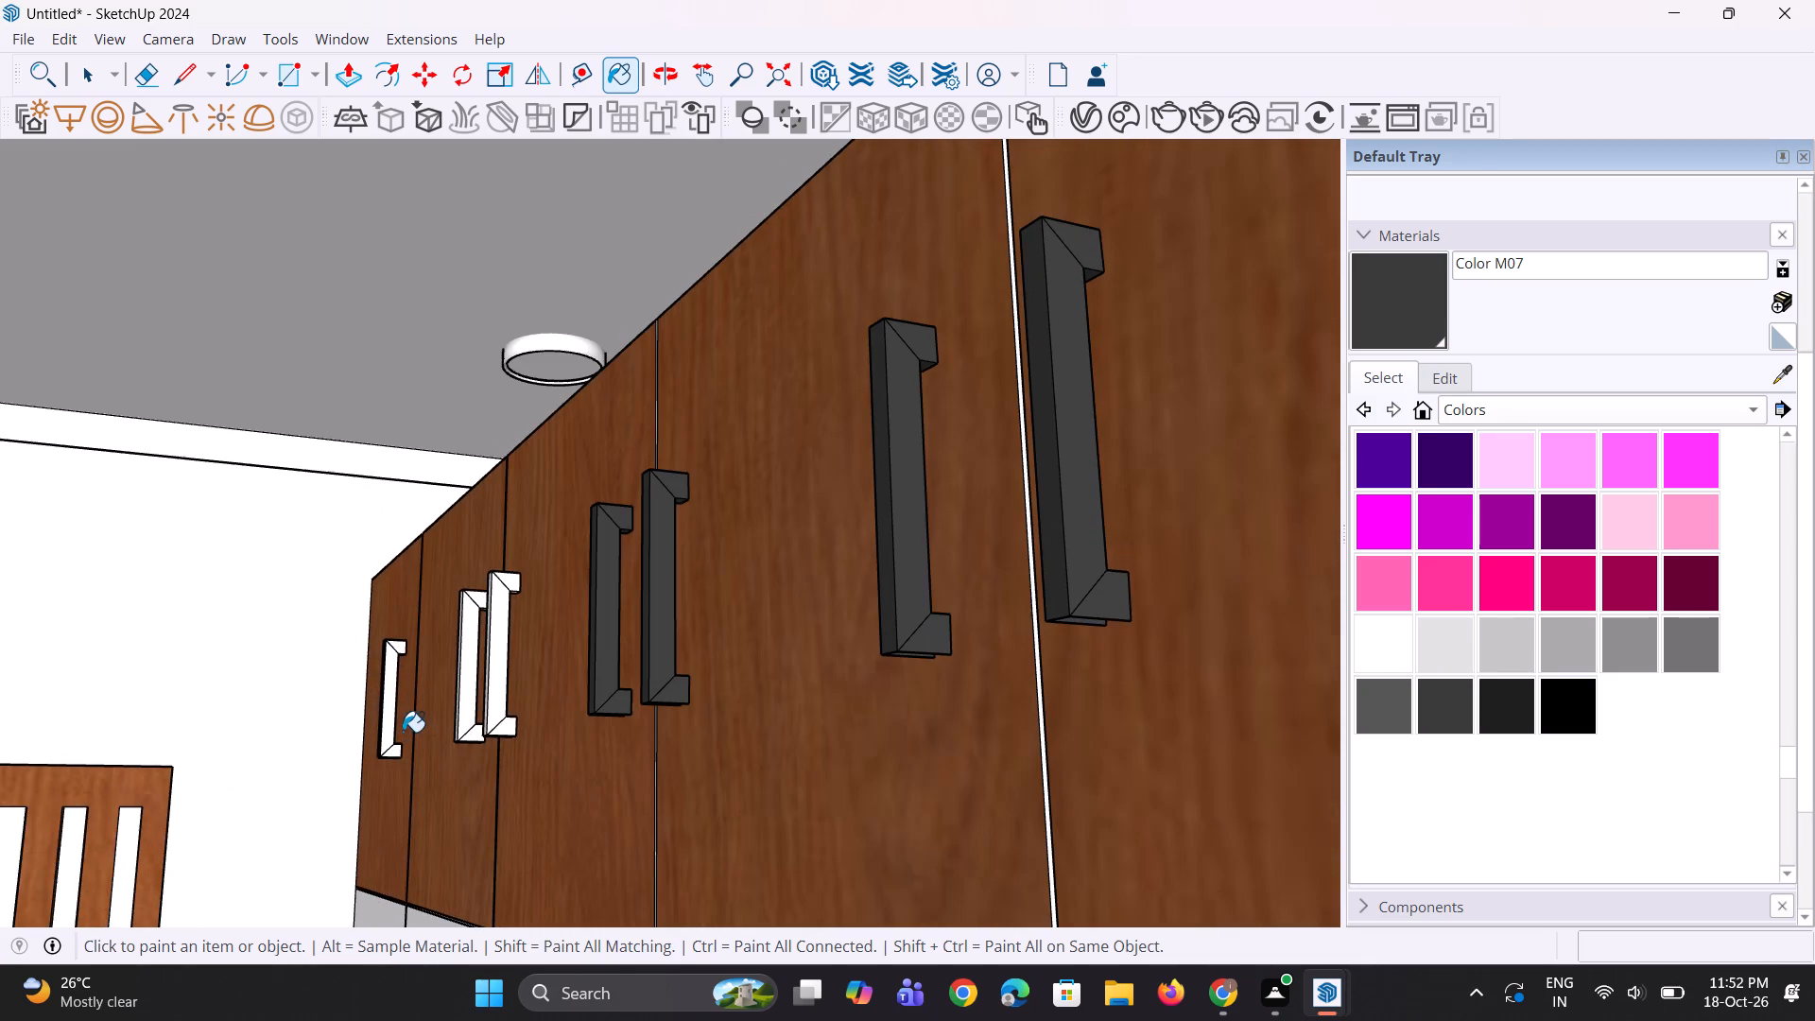
left_click(391, 710)
scroll(507, 710, "up", 2)
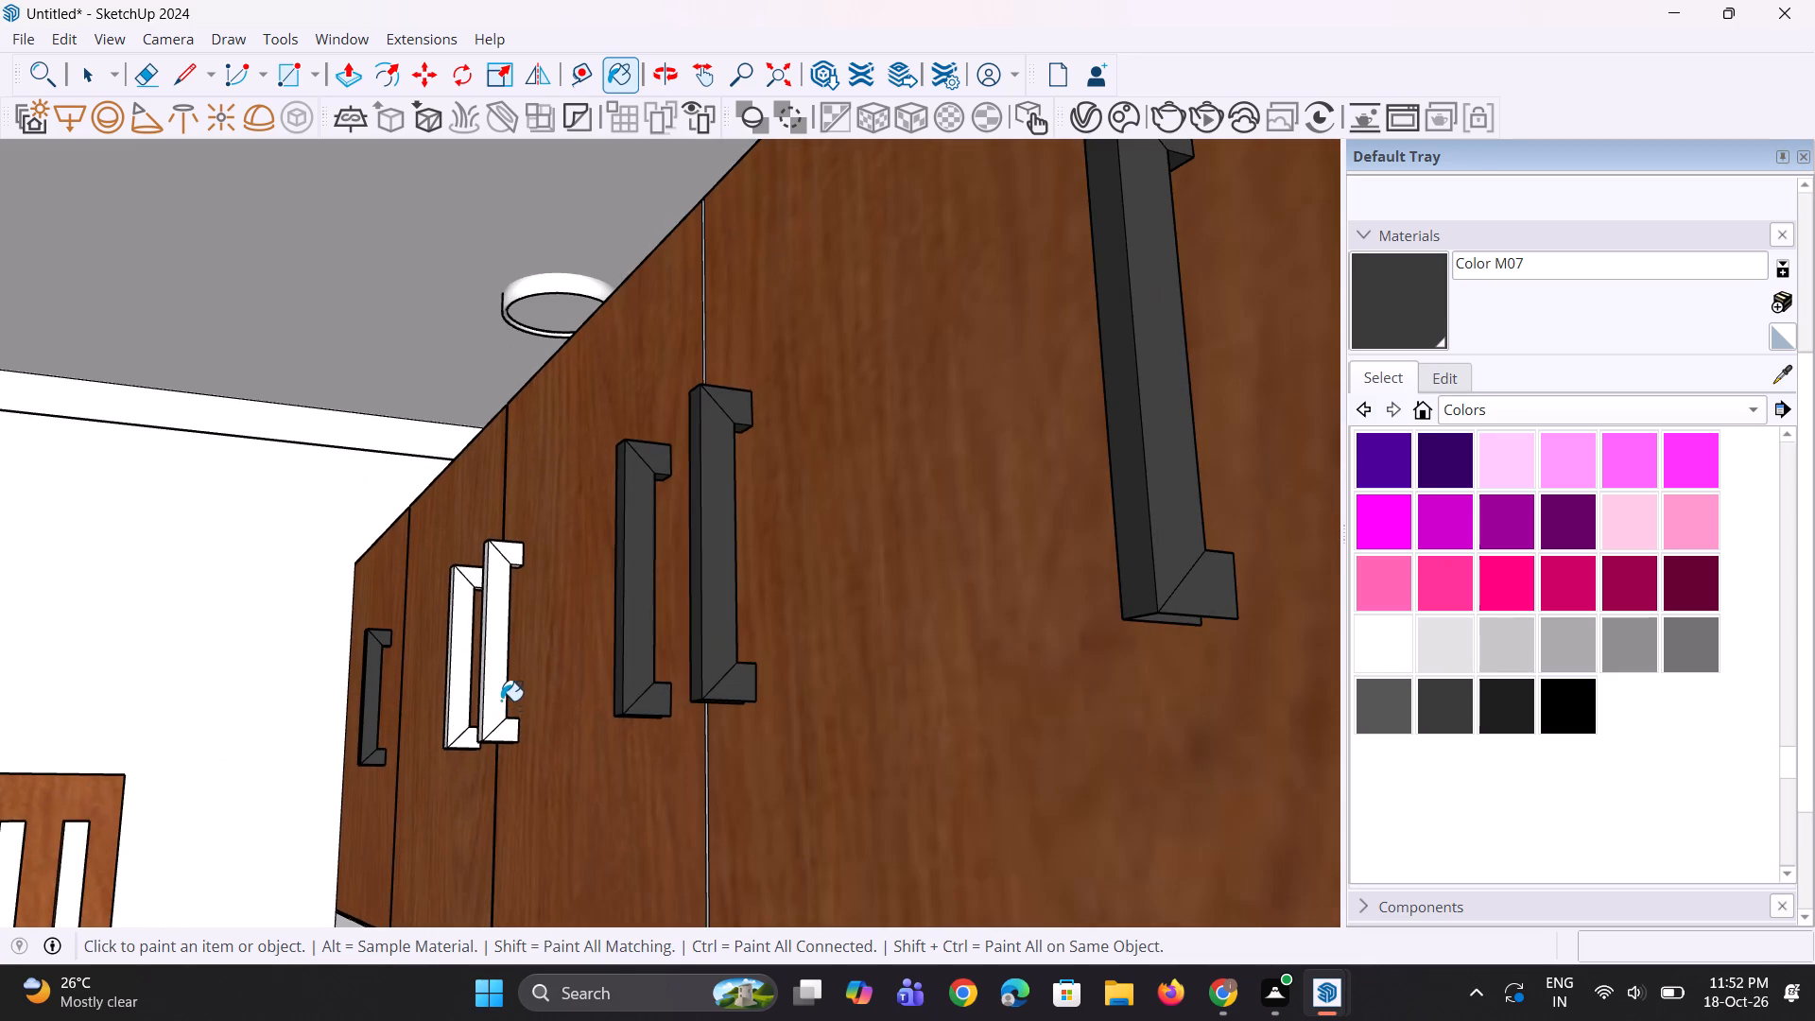
left_click(501, 701)
left_click(461, 701)
Paint the five handles on the wardrobe's tall lower doors with Color M07, leaving the door fronts unpainted.
scroll(577, 684, "down", 16)
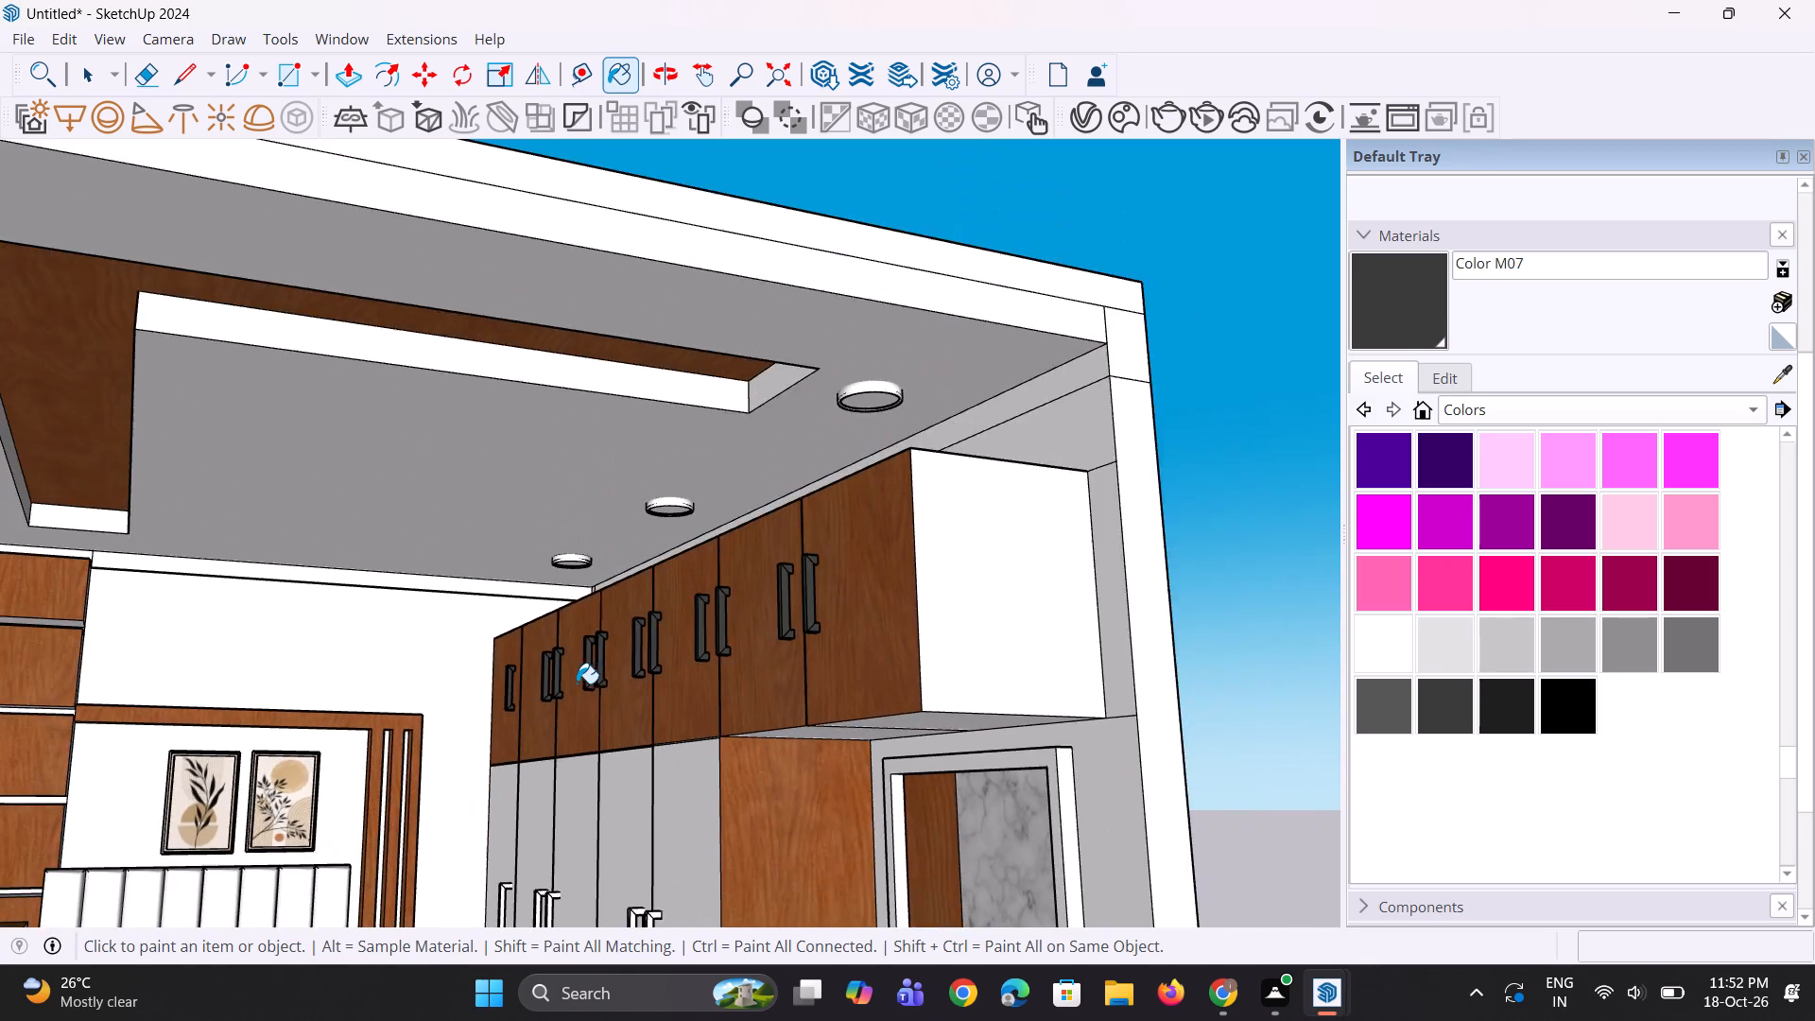
scroll(596, 672, "down", 3)
scroll(698, 555, "down", 3)
scroll(549, 822, "up", 4)
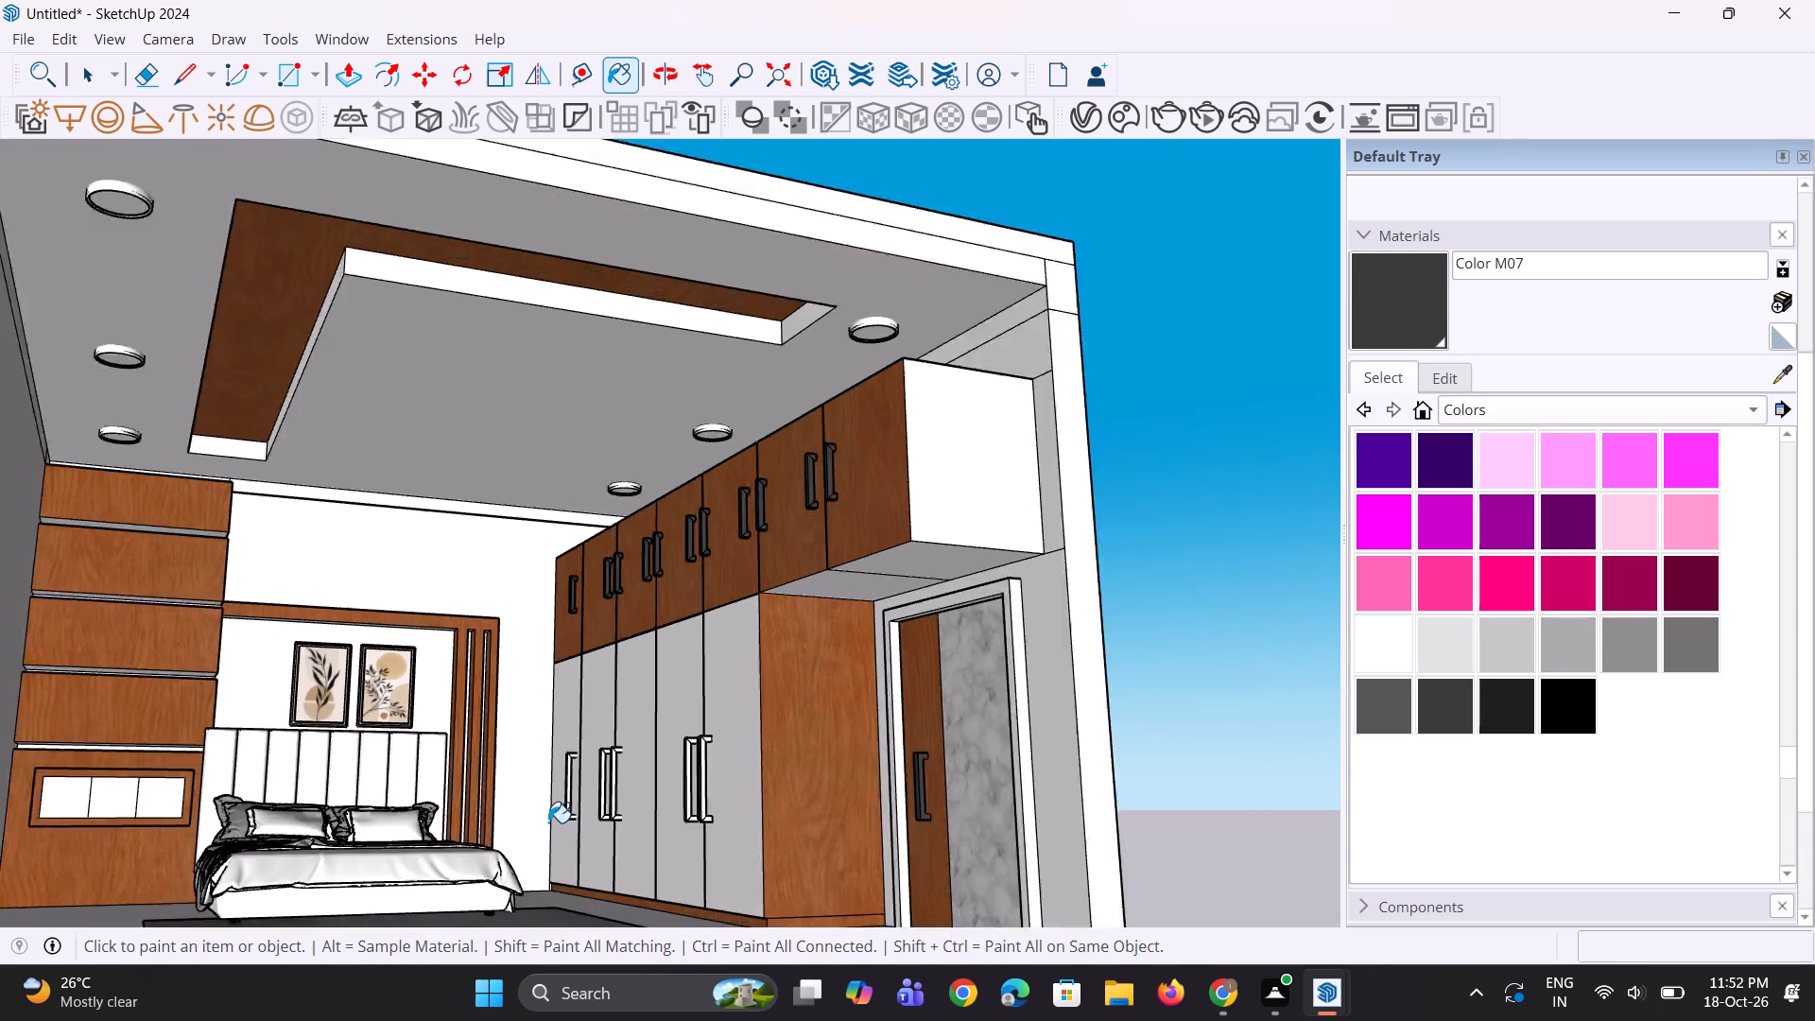
scroll(547, 823, "up", 7)
left_click(580, 797)
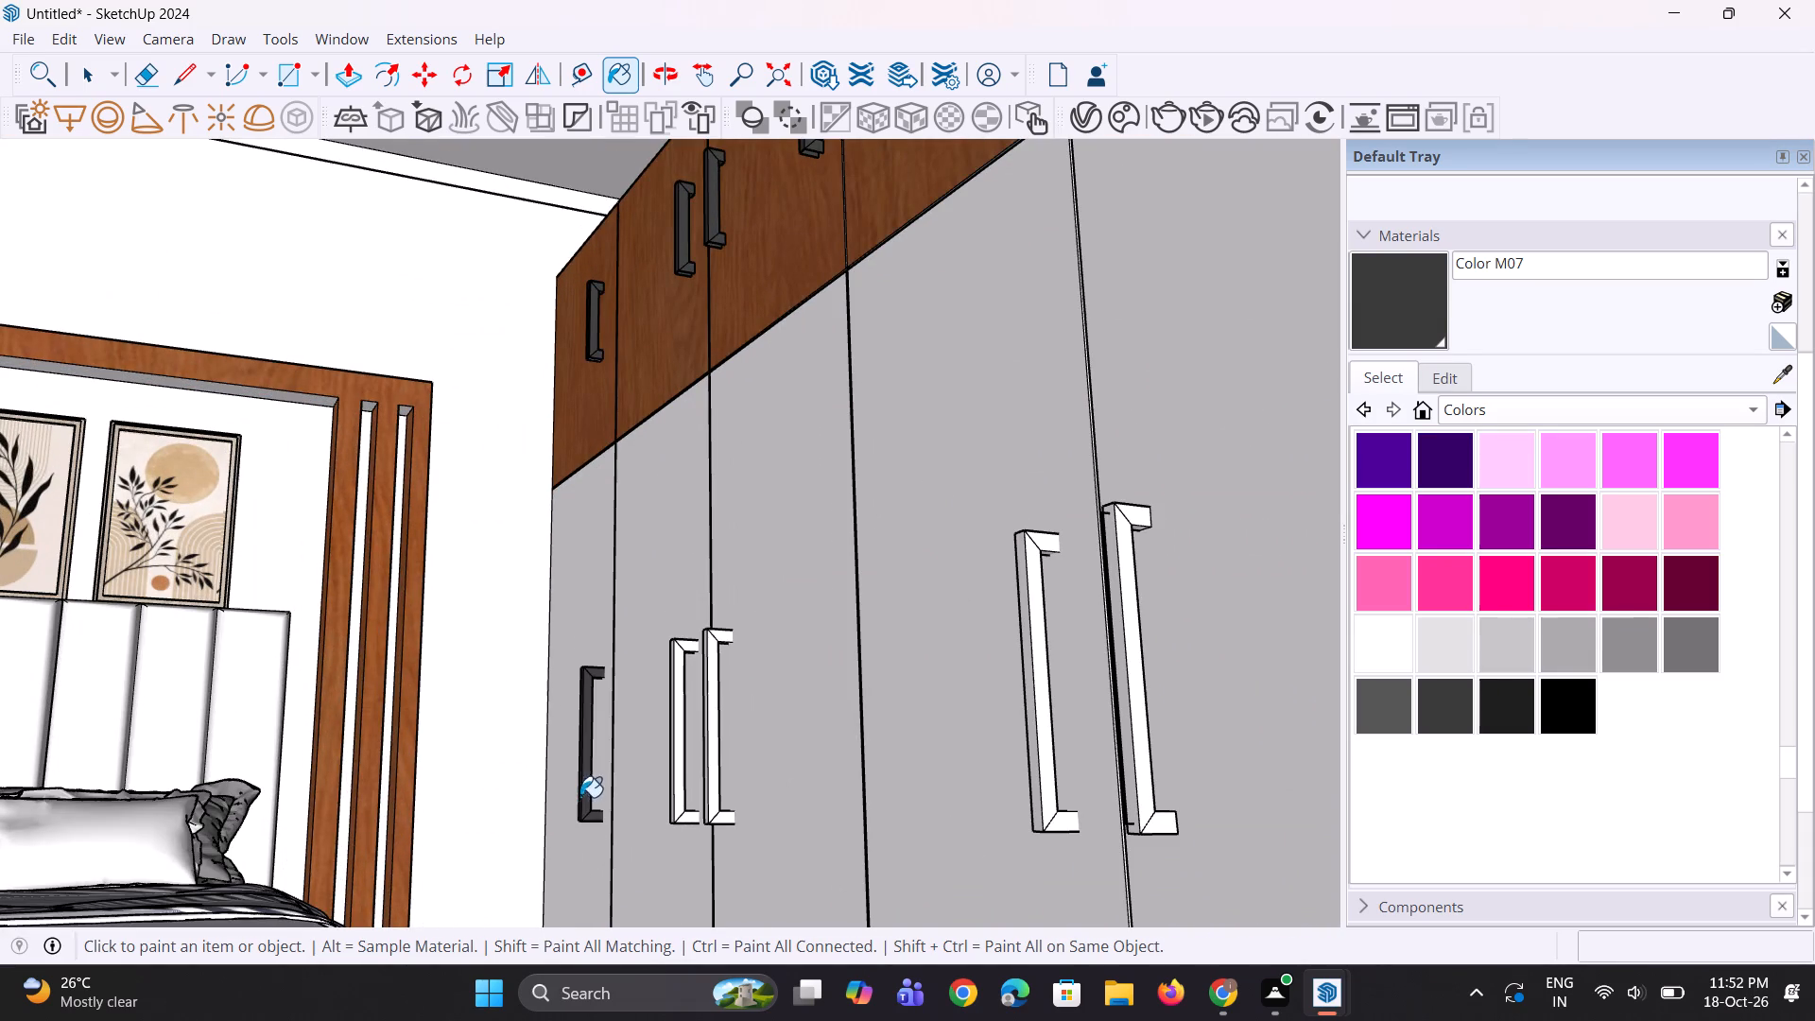
scroll(712, 769, "up", 1)
left_click(672, 759)
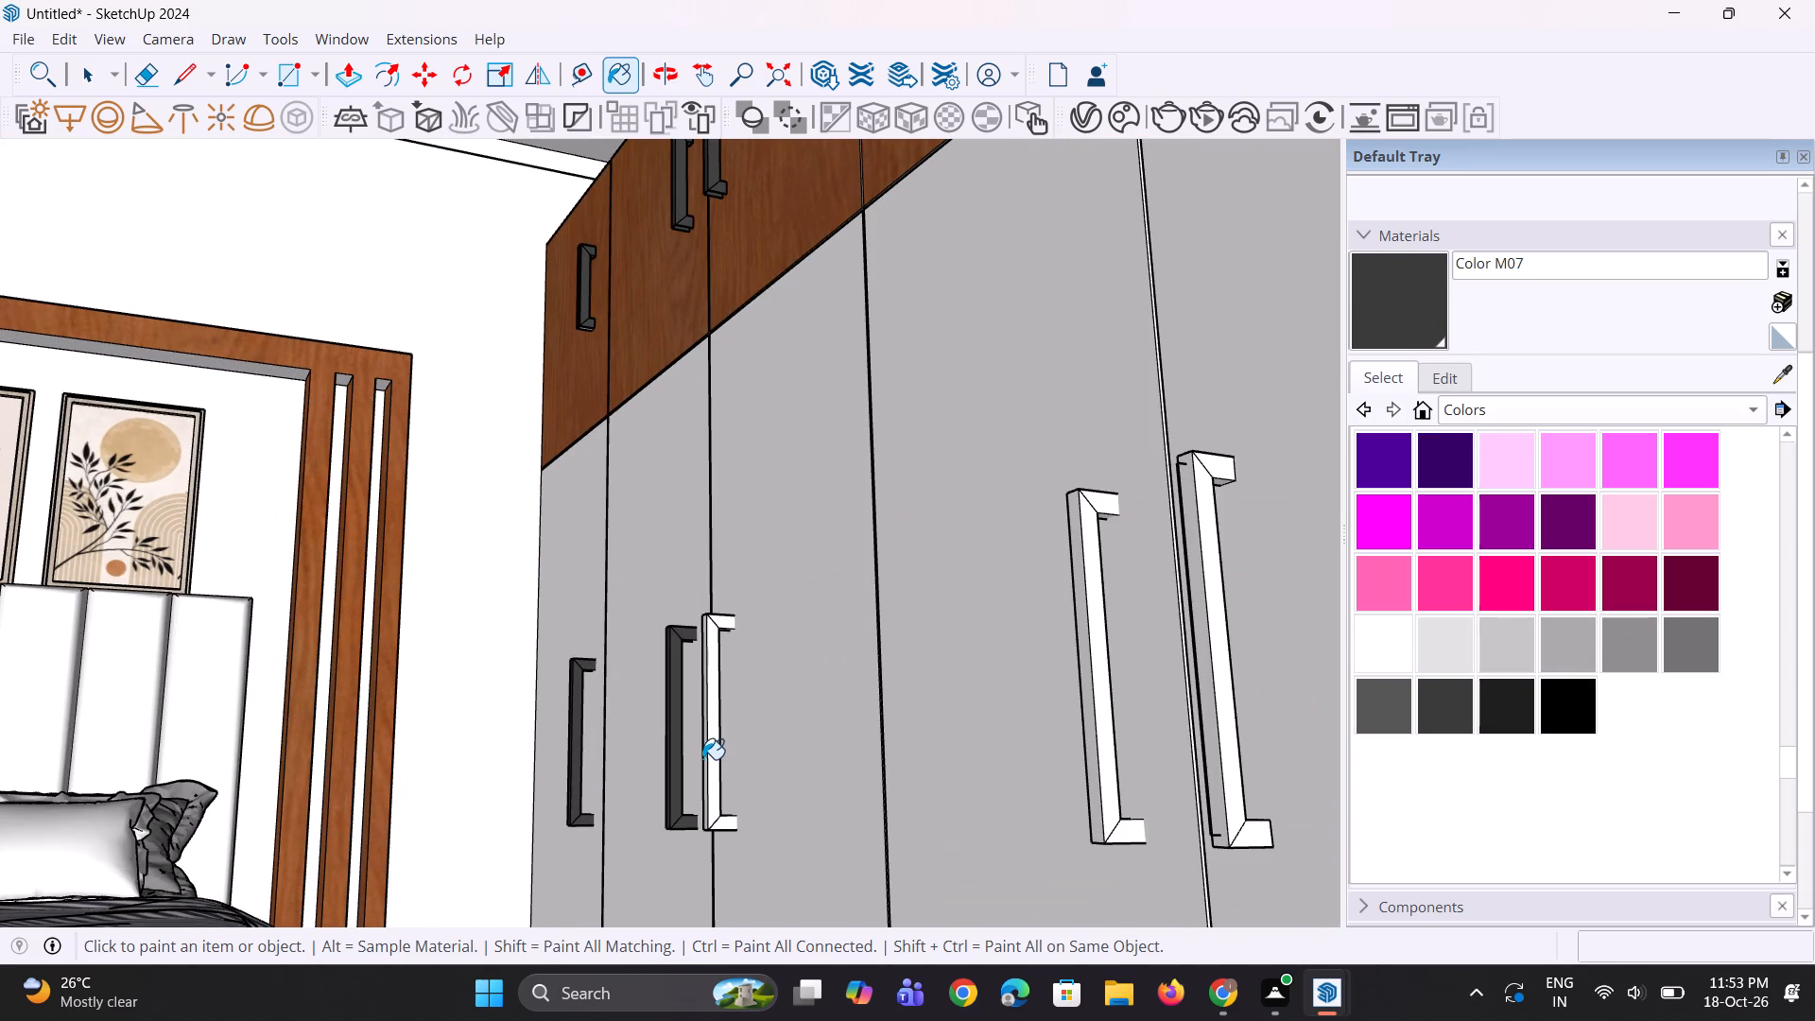
left_click(702, 759)
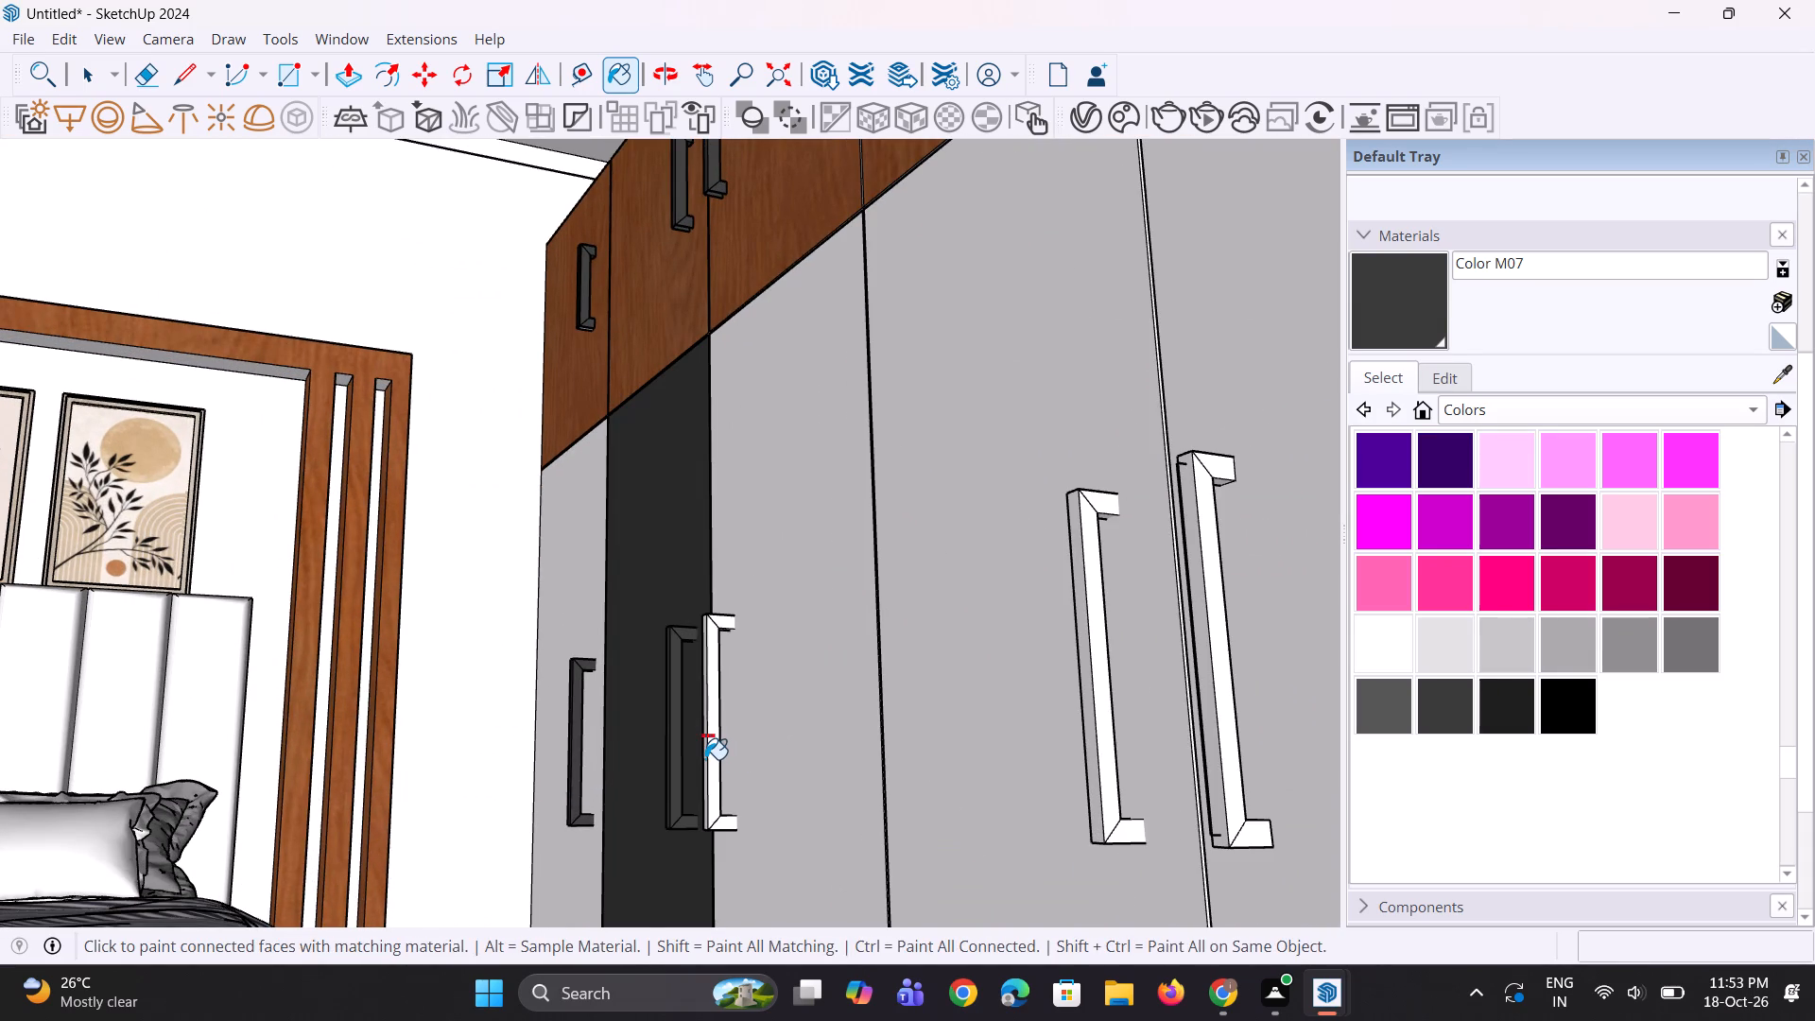
key("ctrl+z")
left_click(715, 754)
scroll(715, 754, "down", 5)
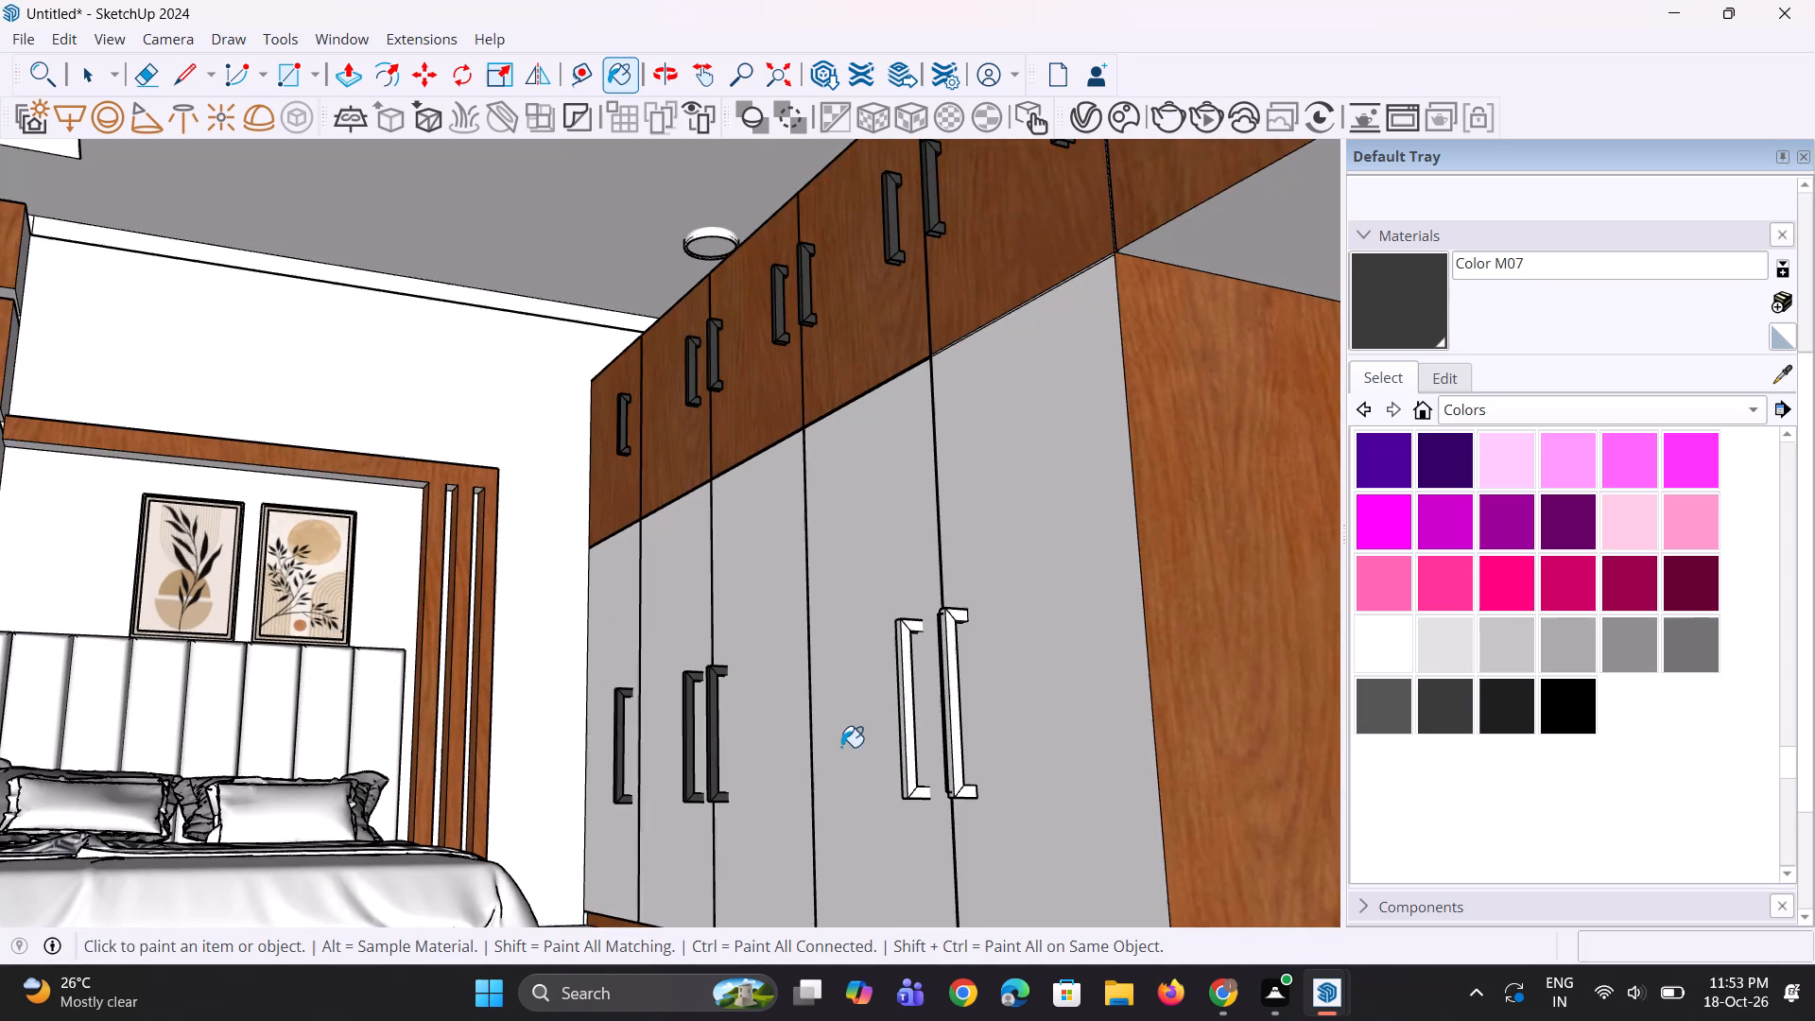
scroll(869, 745, "up", 1)
left_click(914, 740)
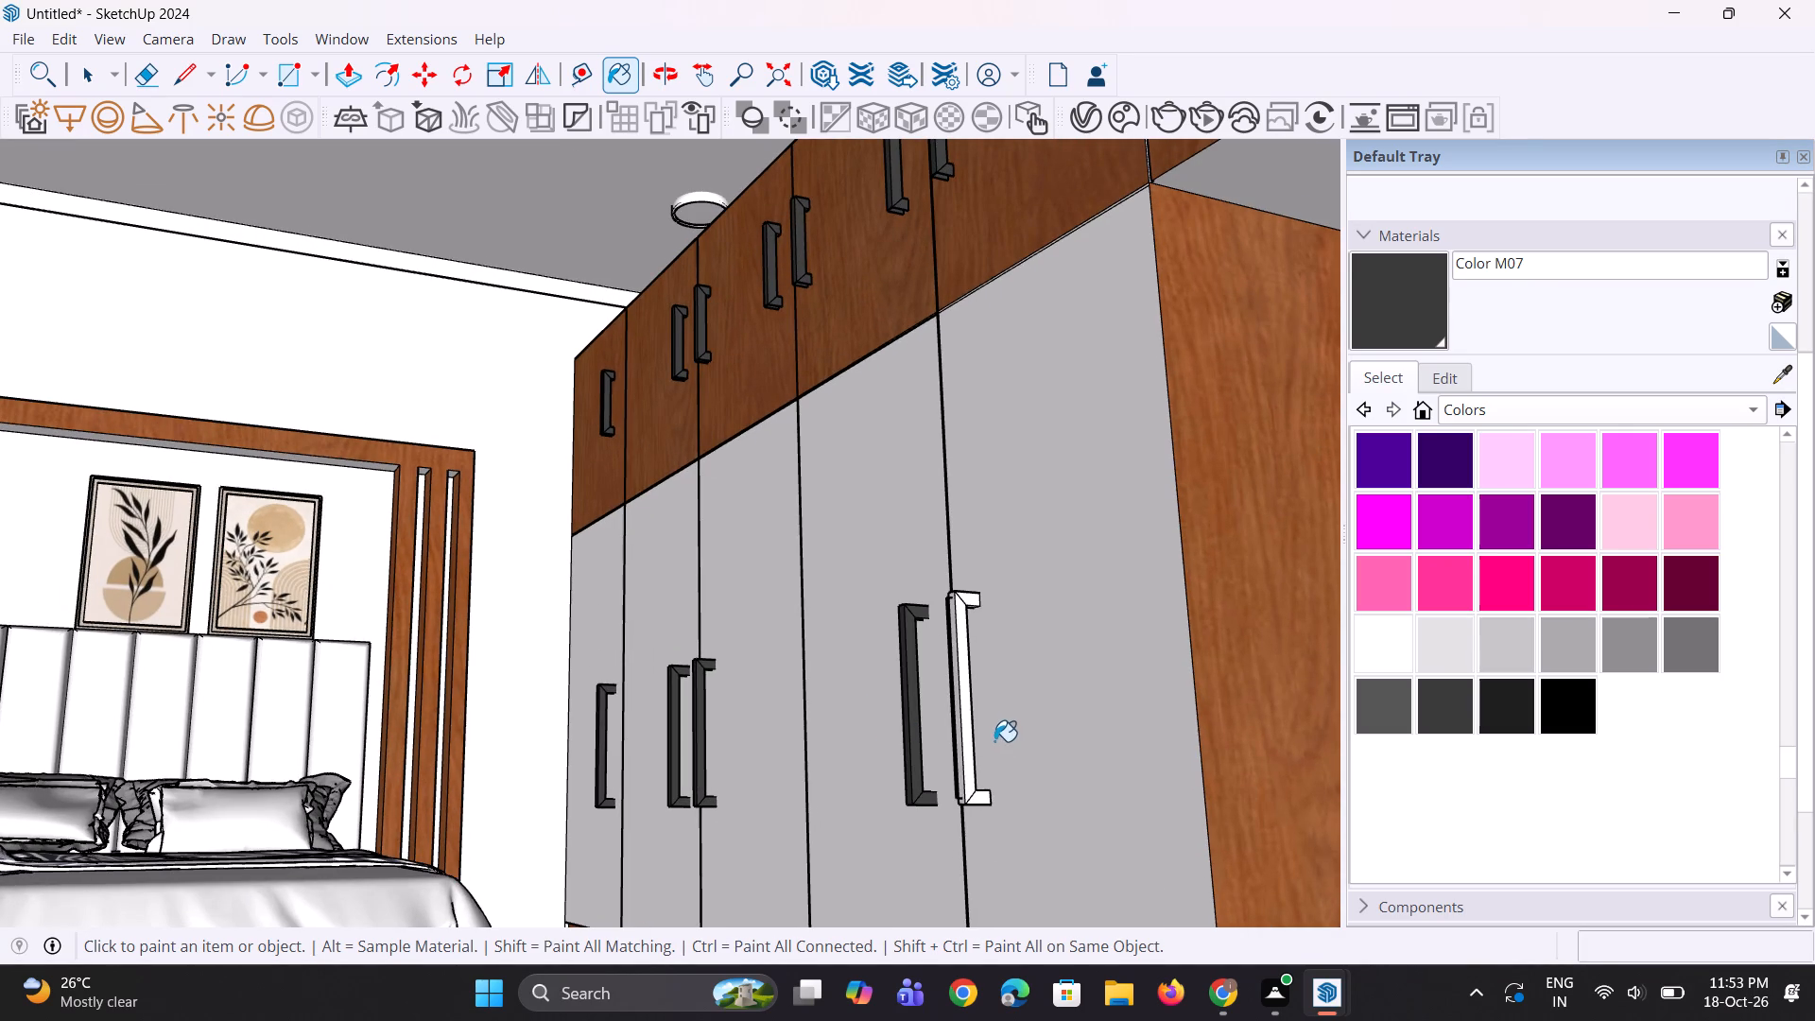
left_click(972, 743)
scroll(972, 743, "down", 13)
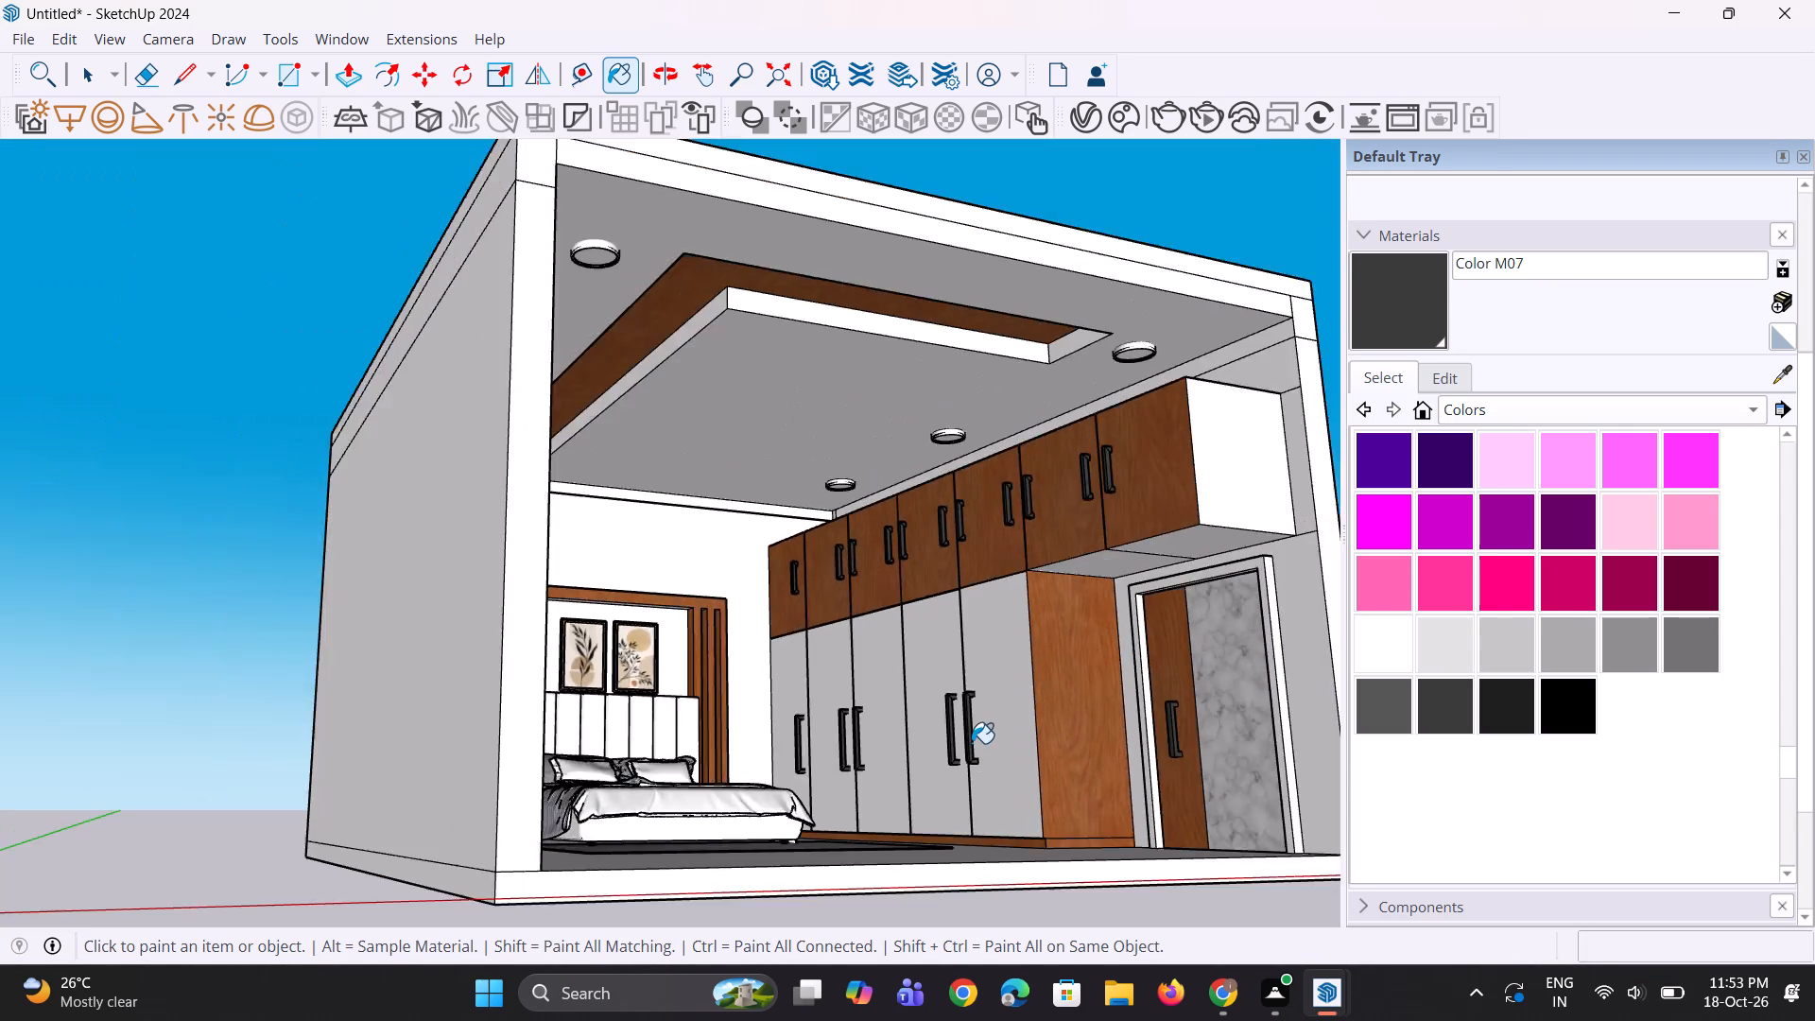
scroll(972, 743, "down", 4)
middle_click_drag(972, 743, 605, 801)
scroll(576, 754, "down", 5)
key("space")
key("space")
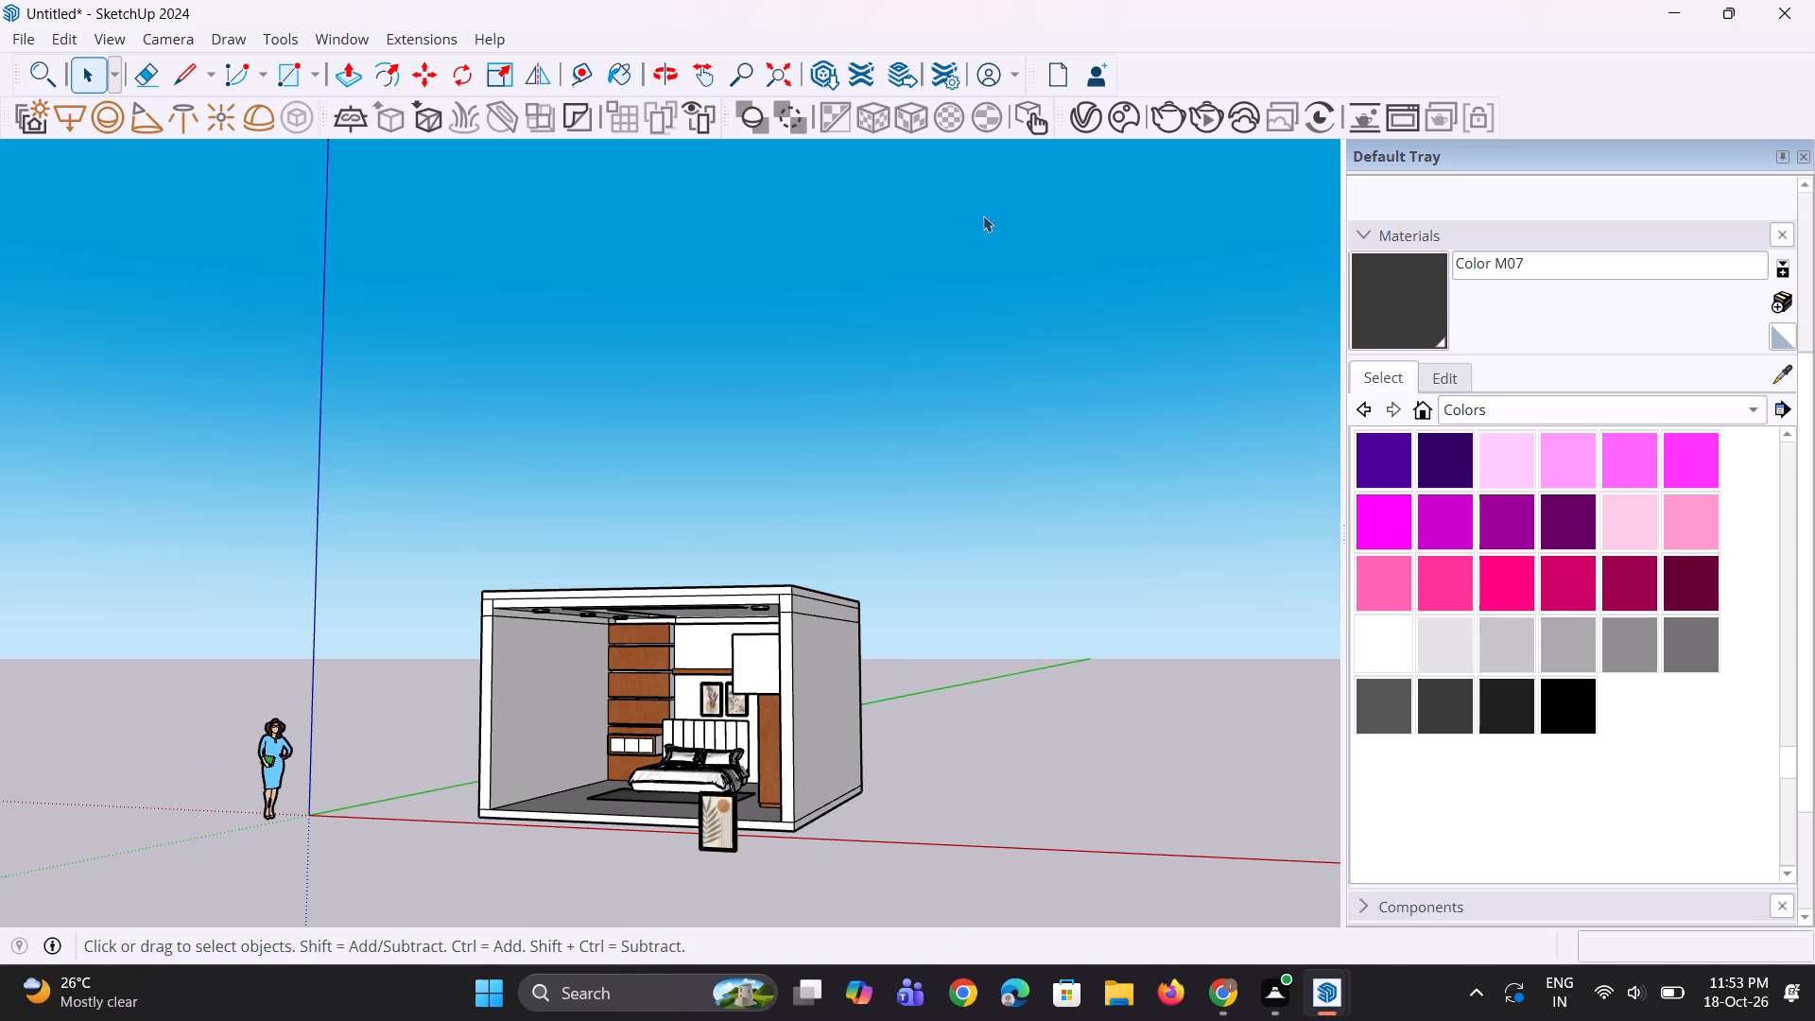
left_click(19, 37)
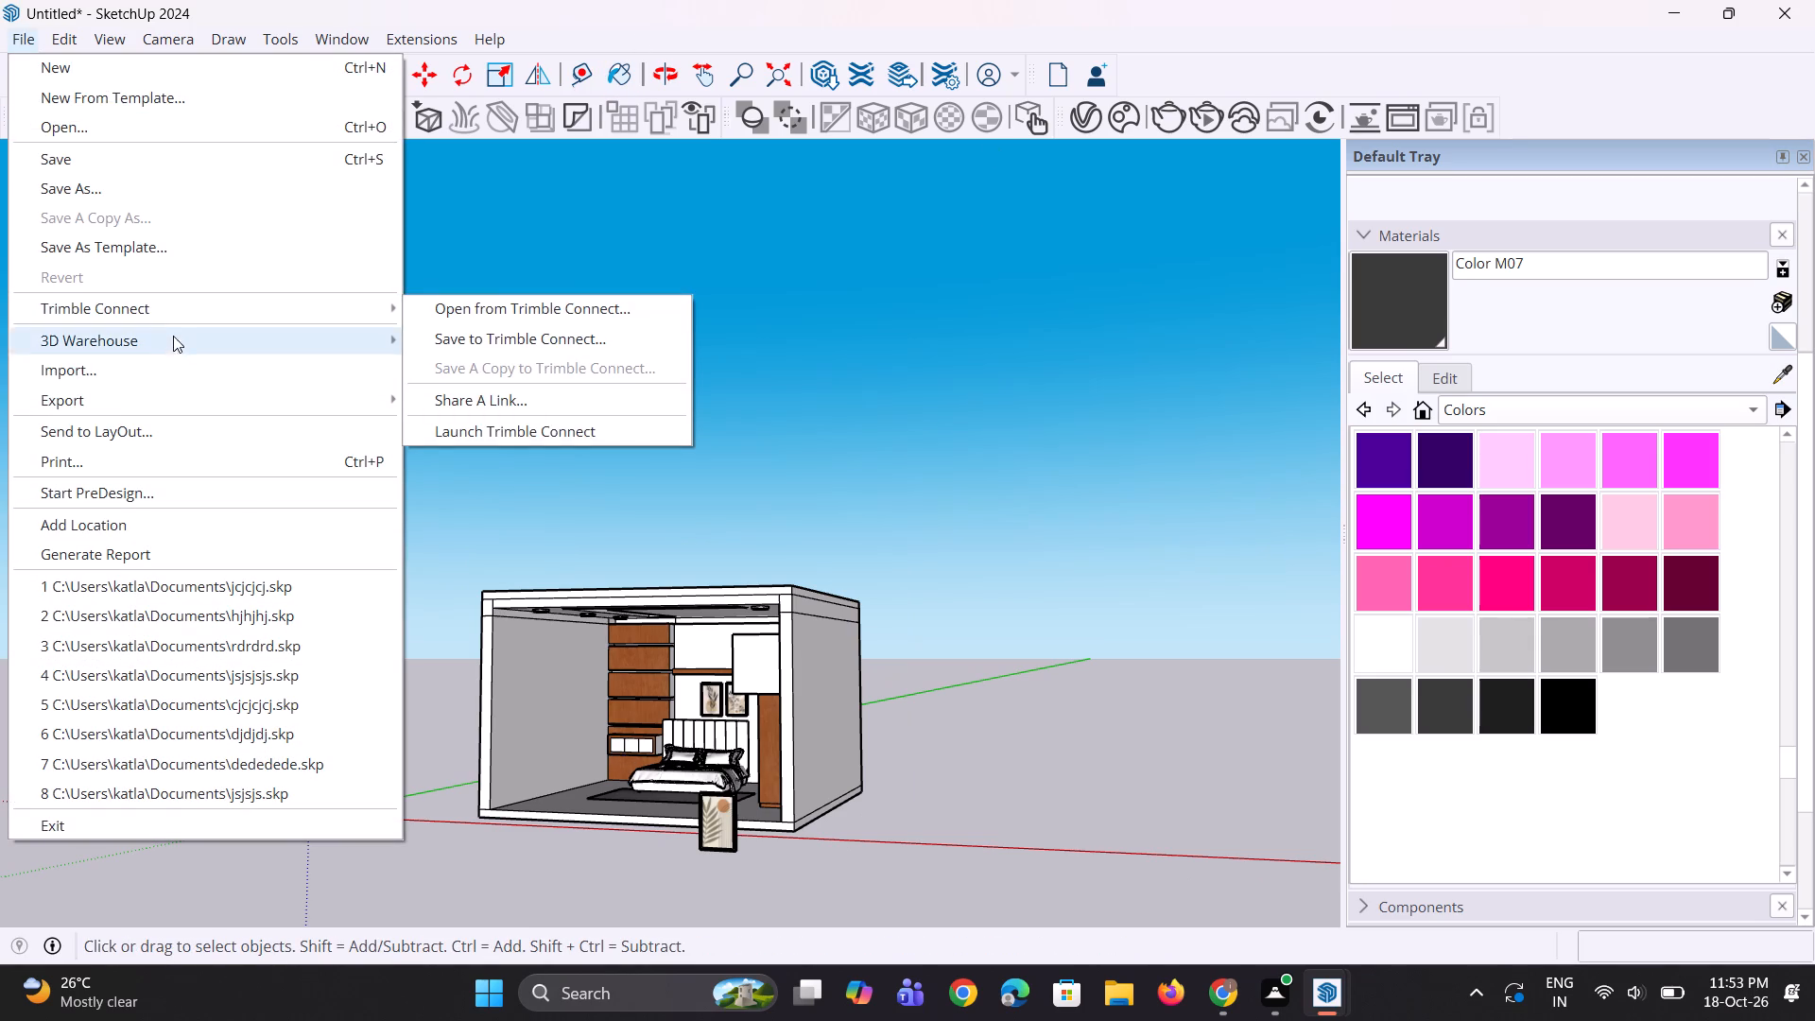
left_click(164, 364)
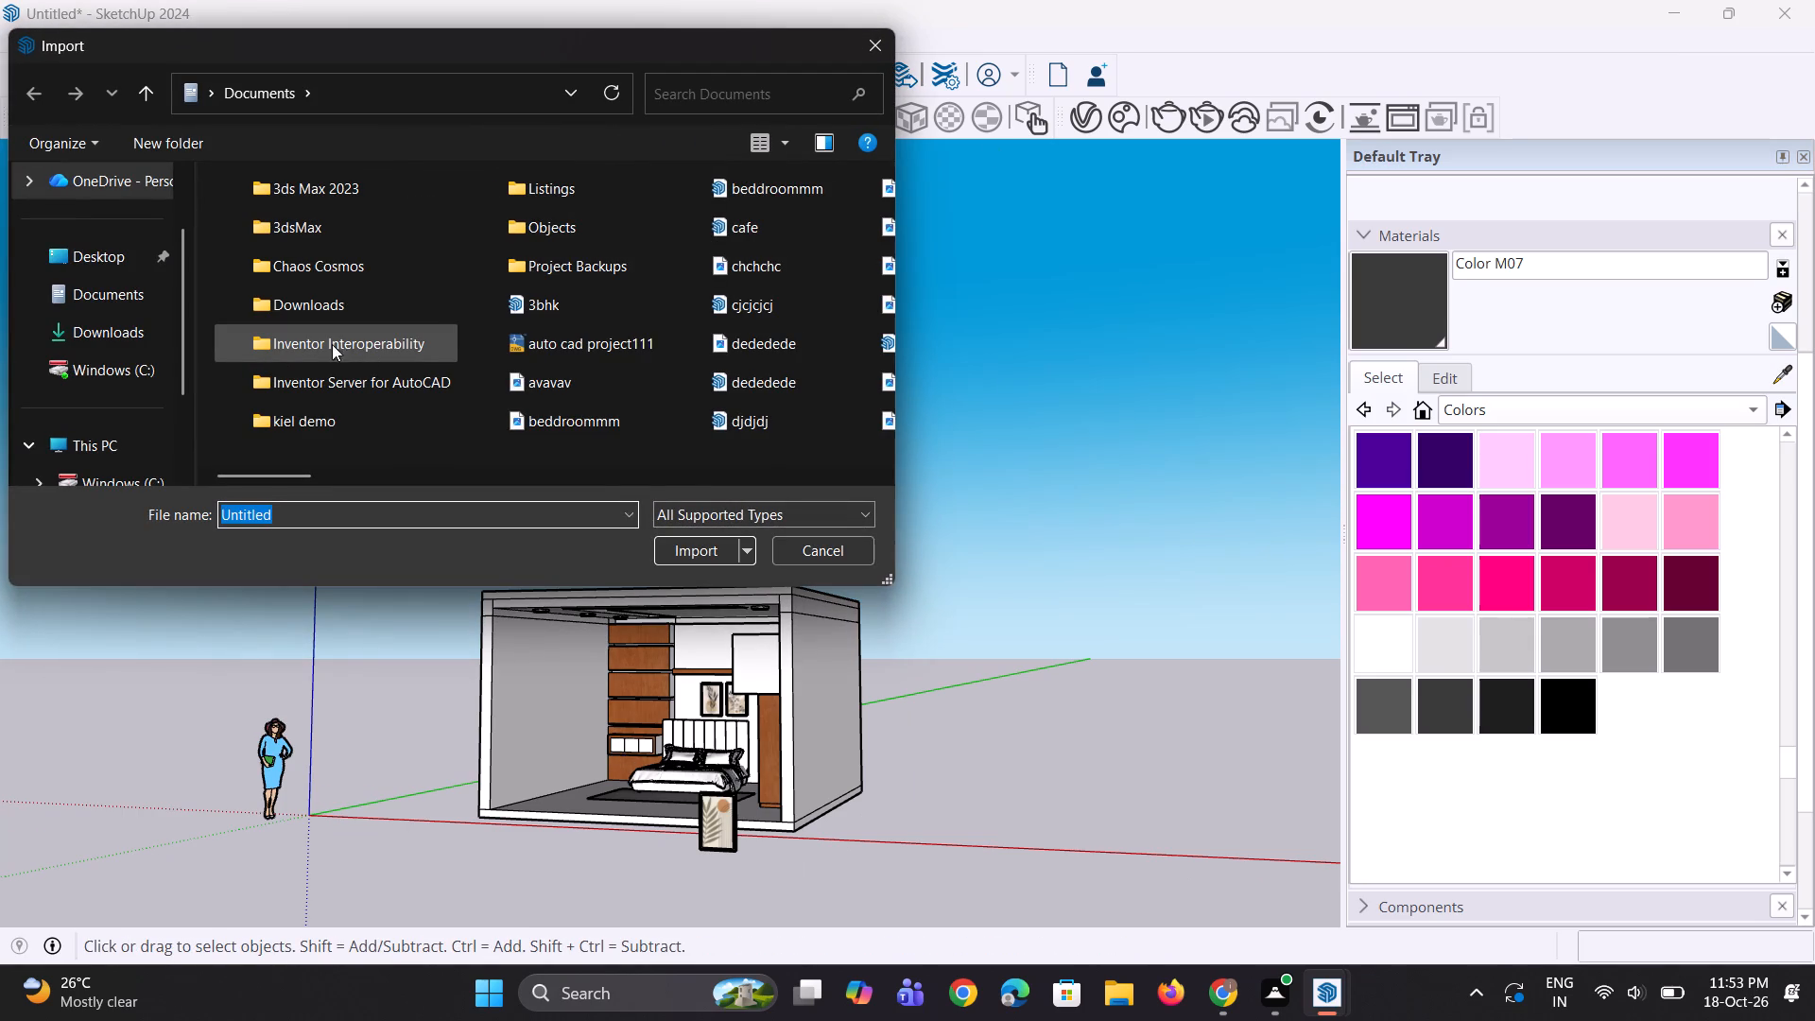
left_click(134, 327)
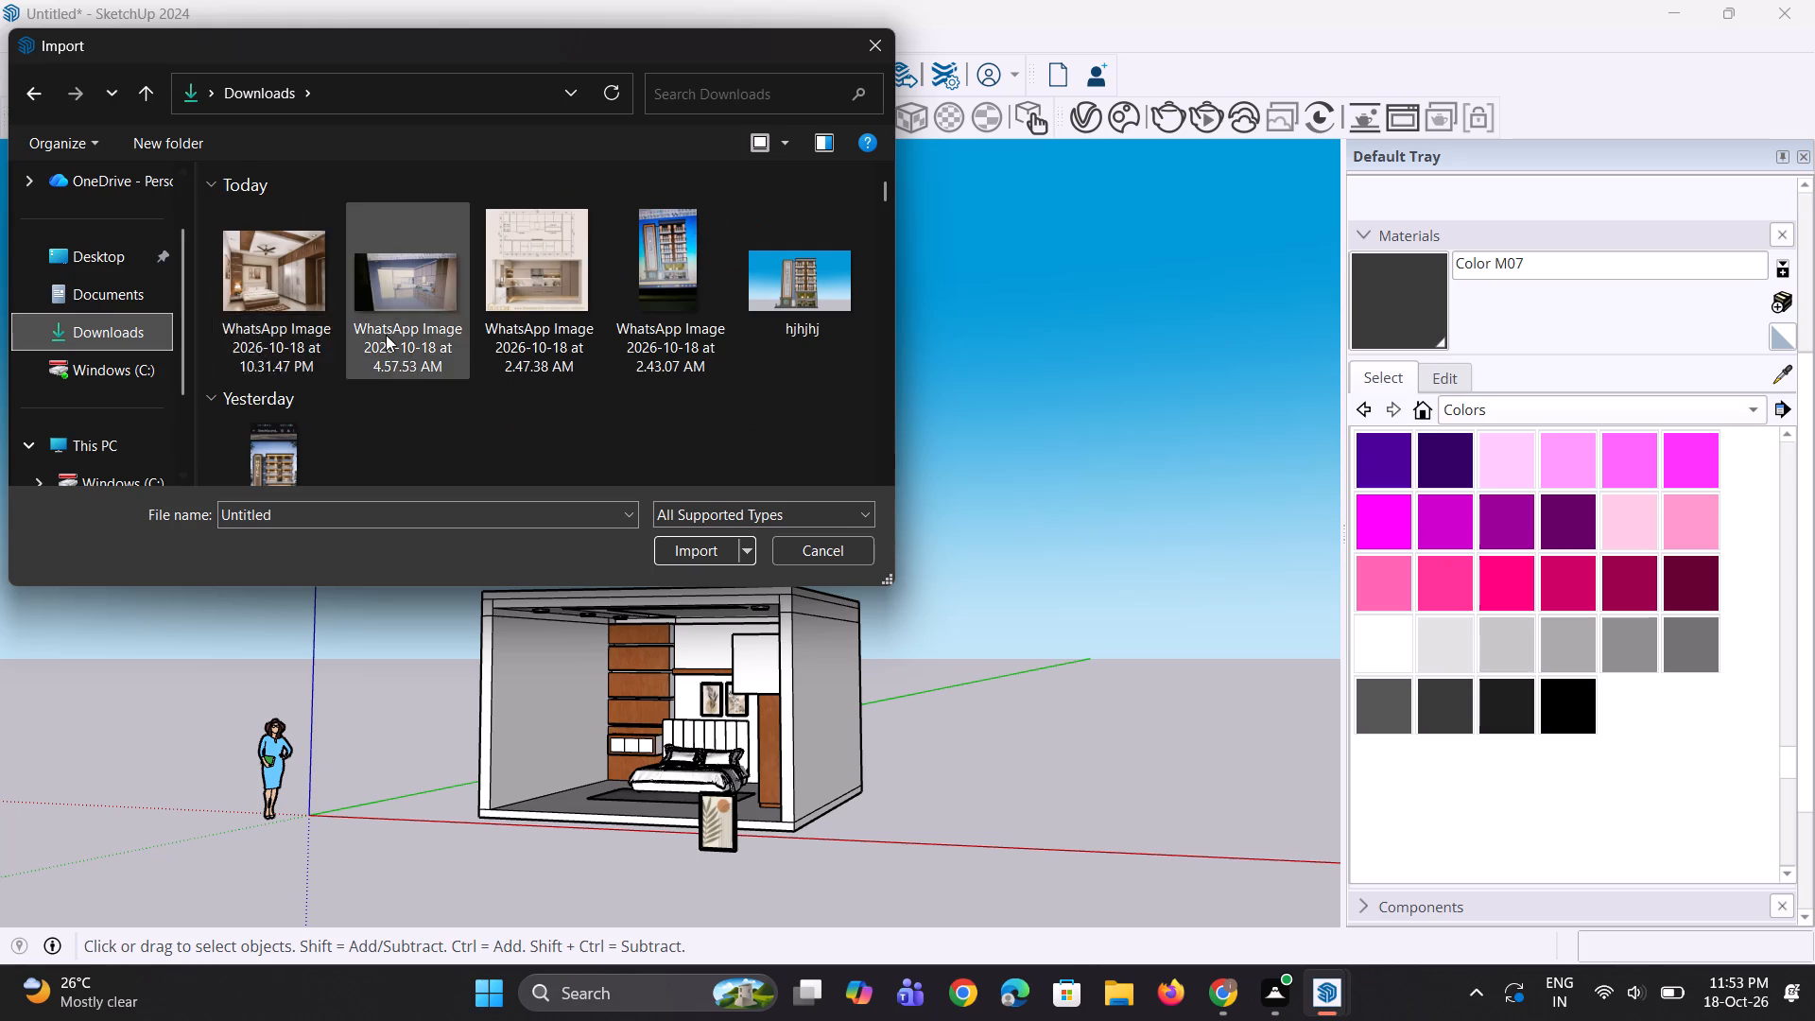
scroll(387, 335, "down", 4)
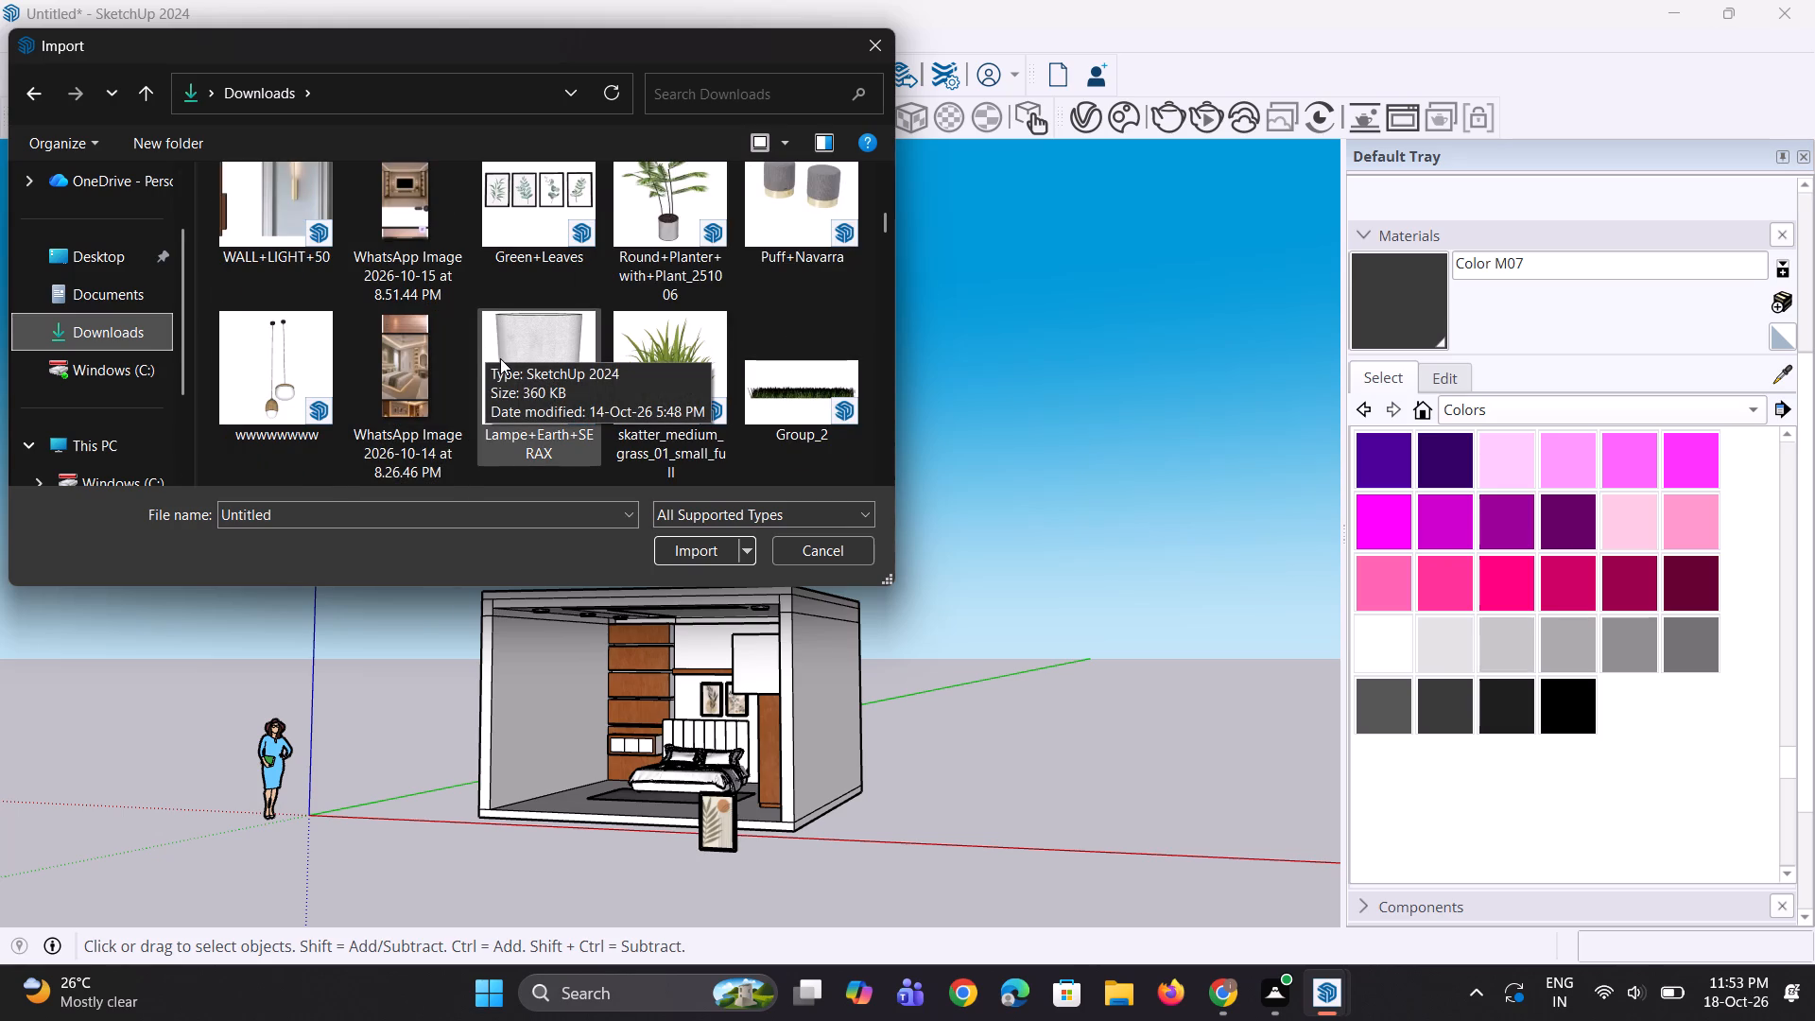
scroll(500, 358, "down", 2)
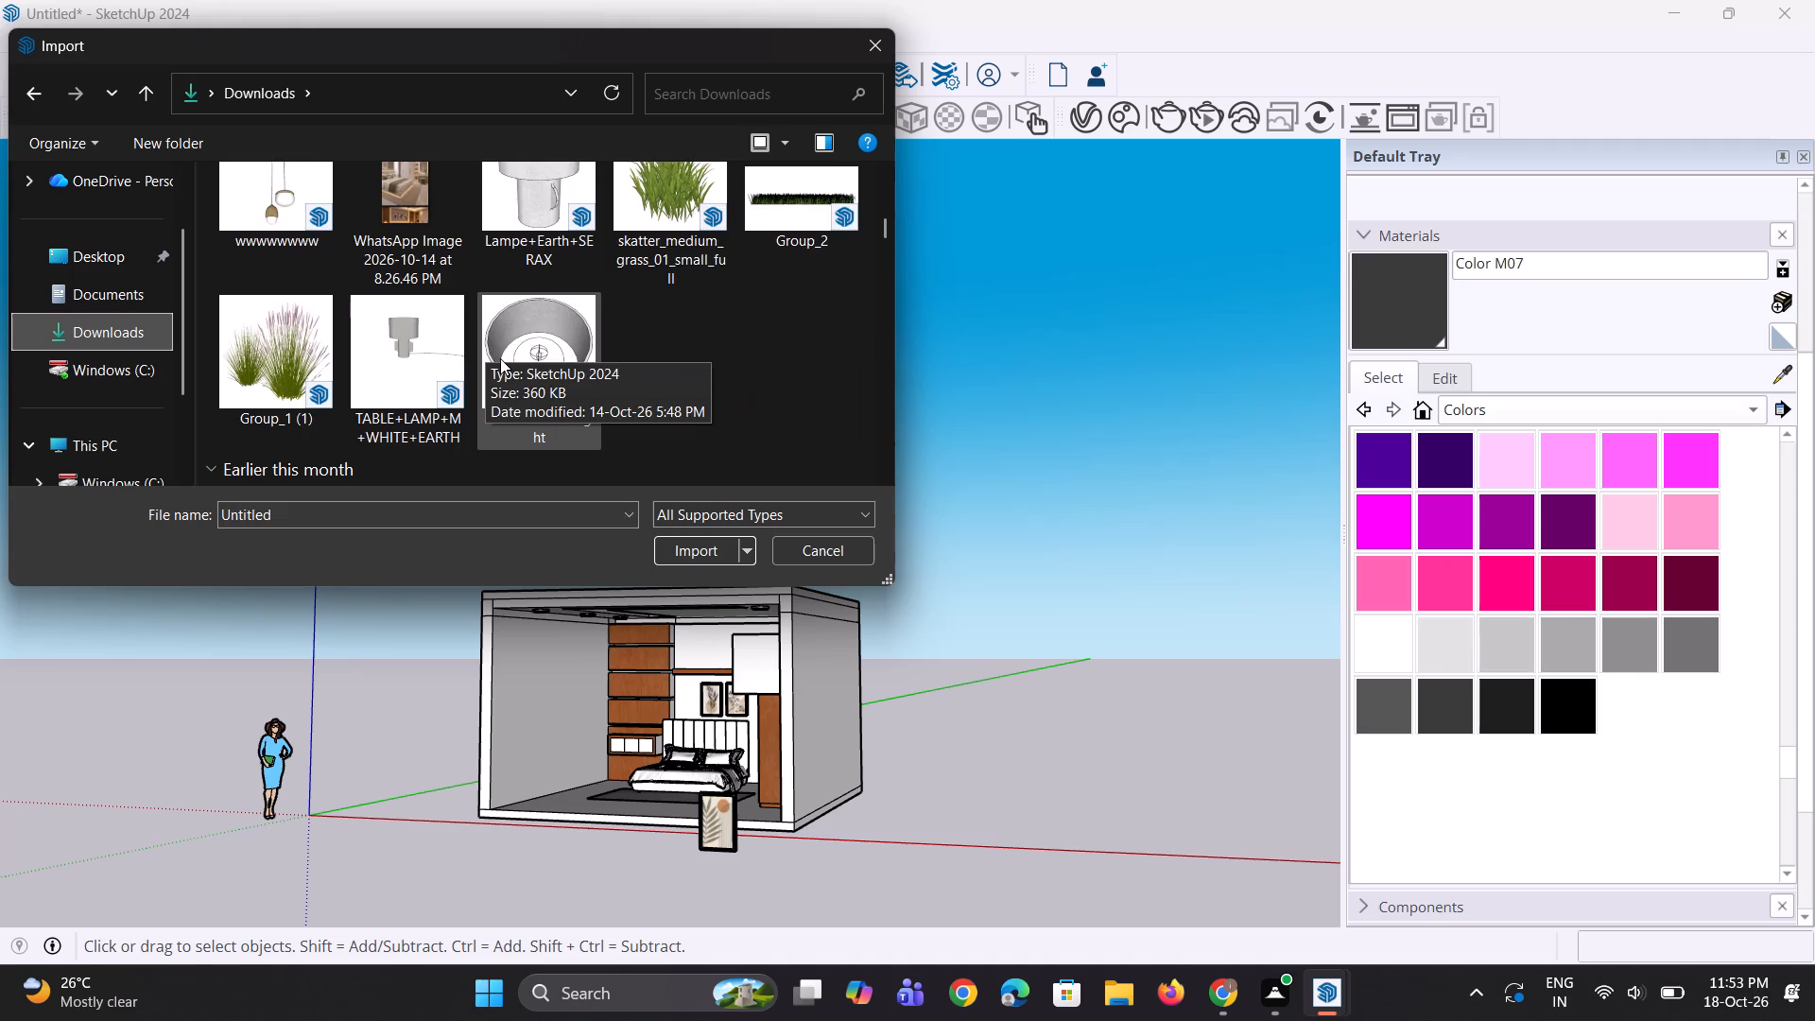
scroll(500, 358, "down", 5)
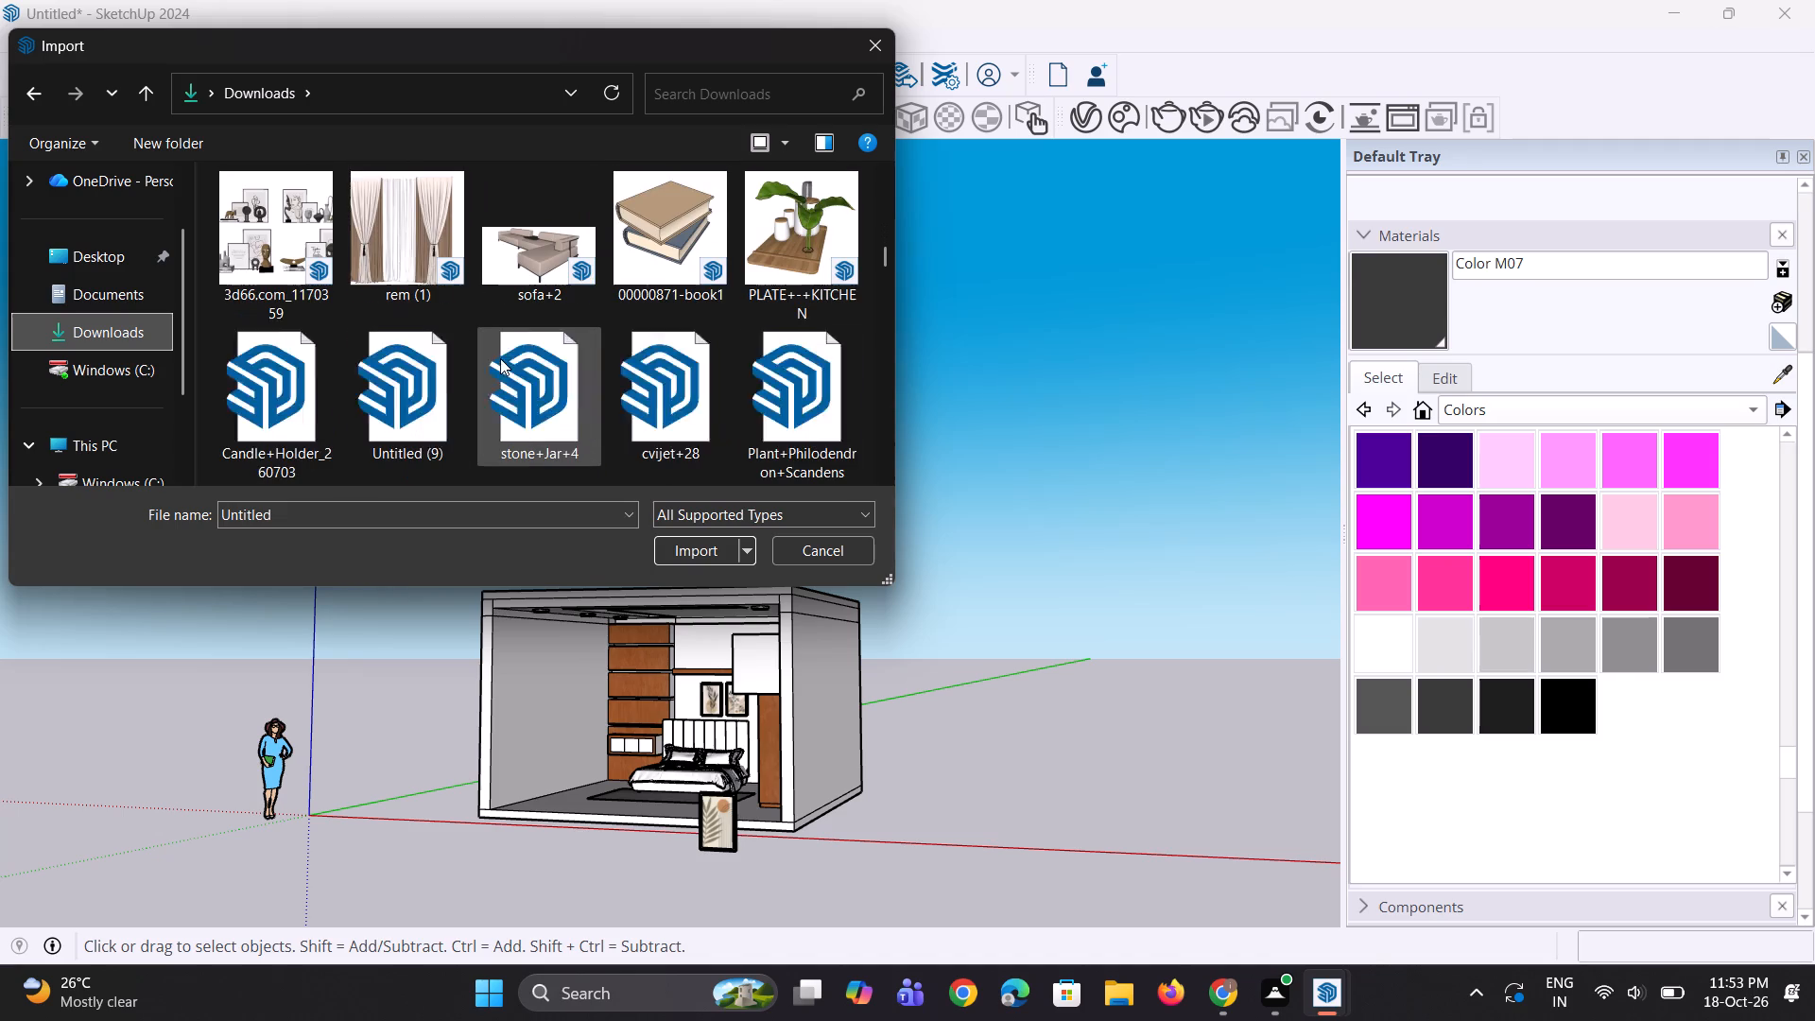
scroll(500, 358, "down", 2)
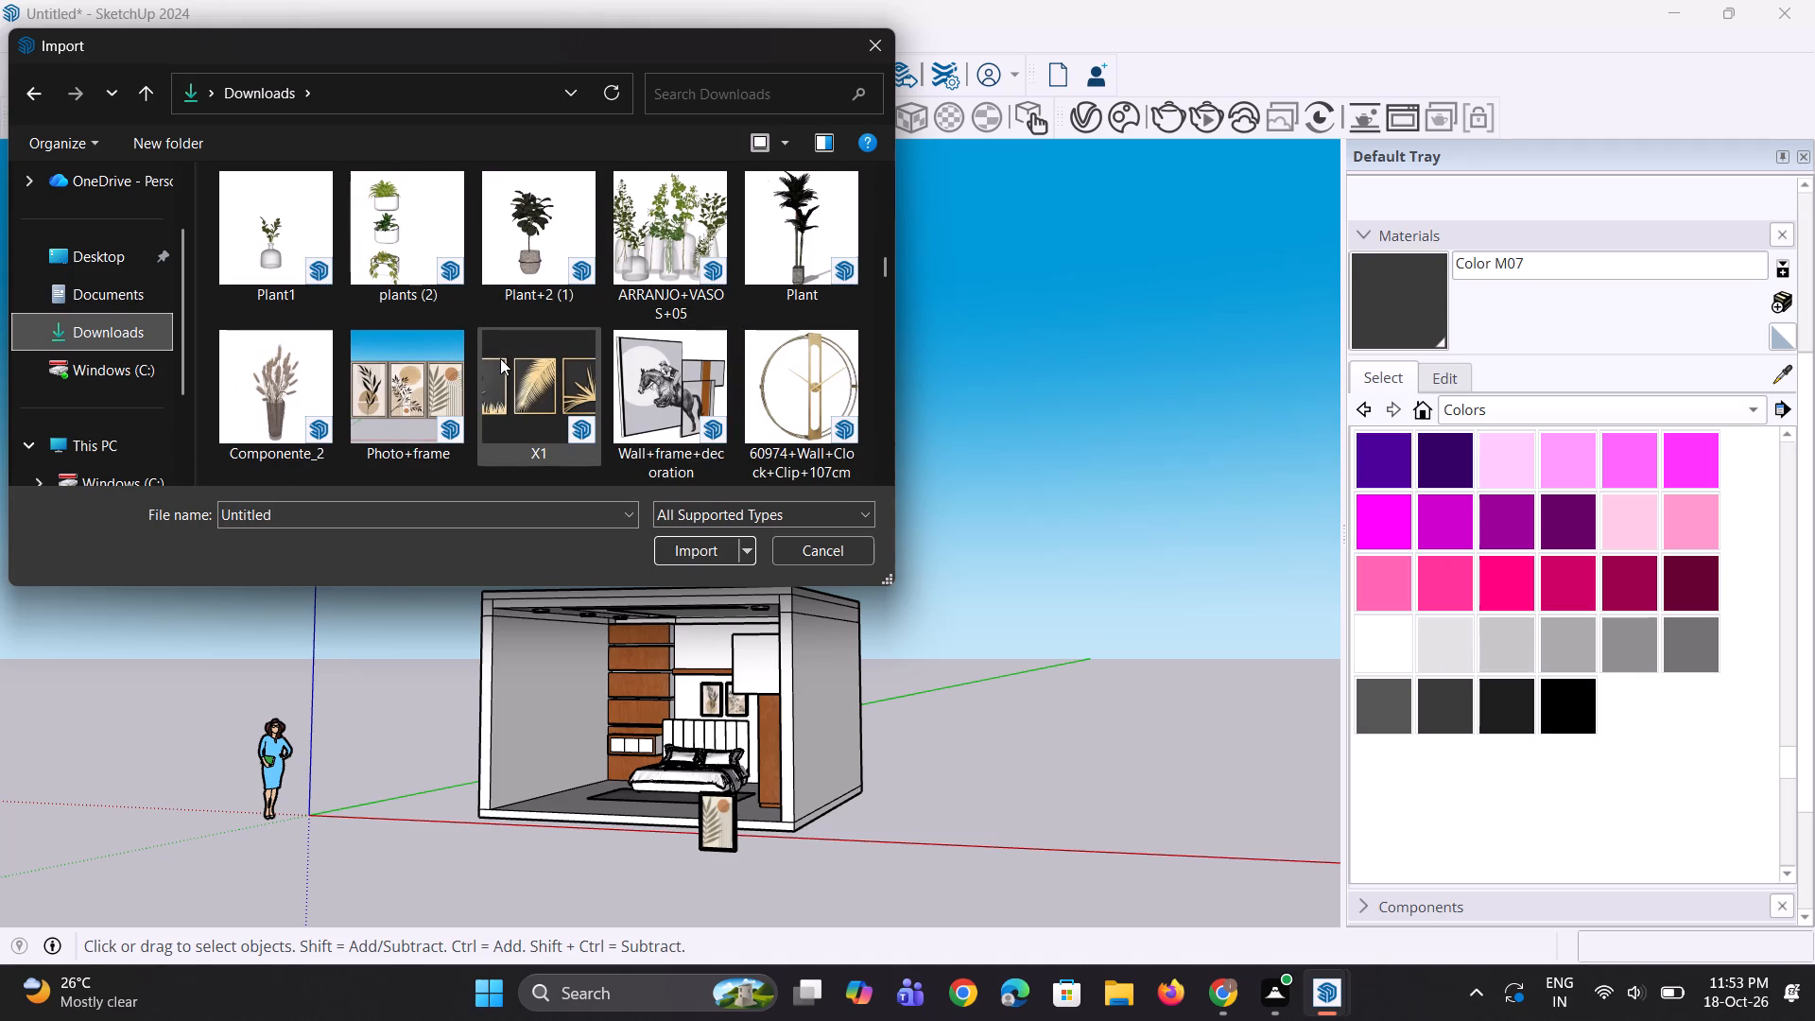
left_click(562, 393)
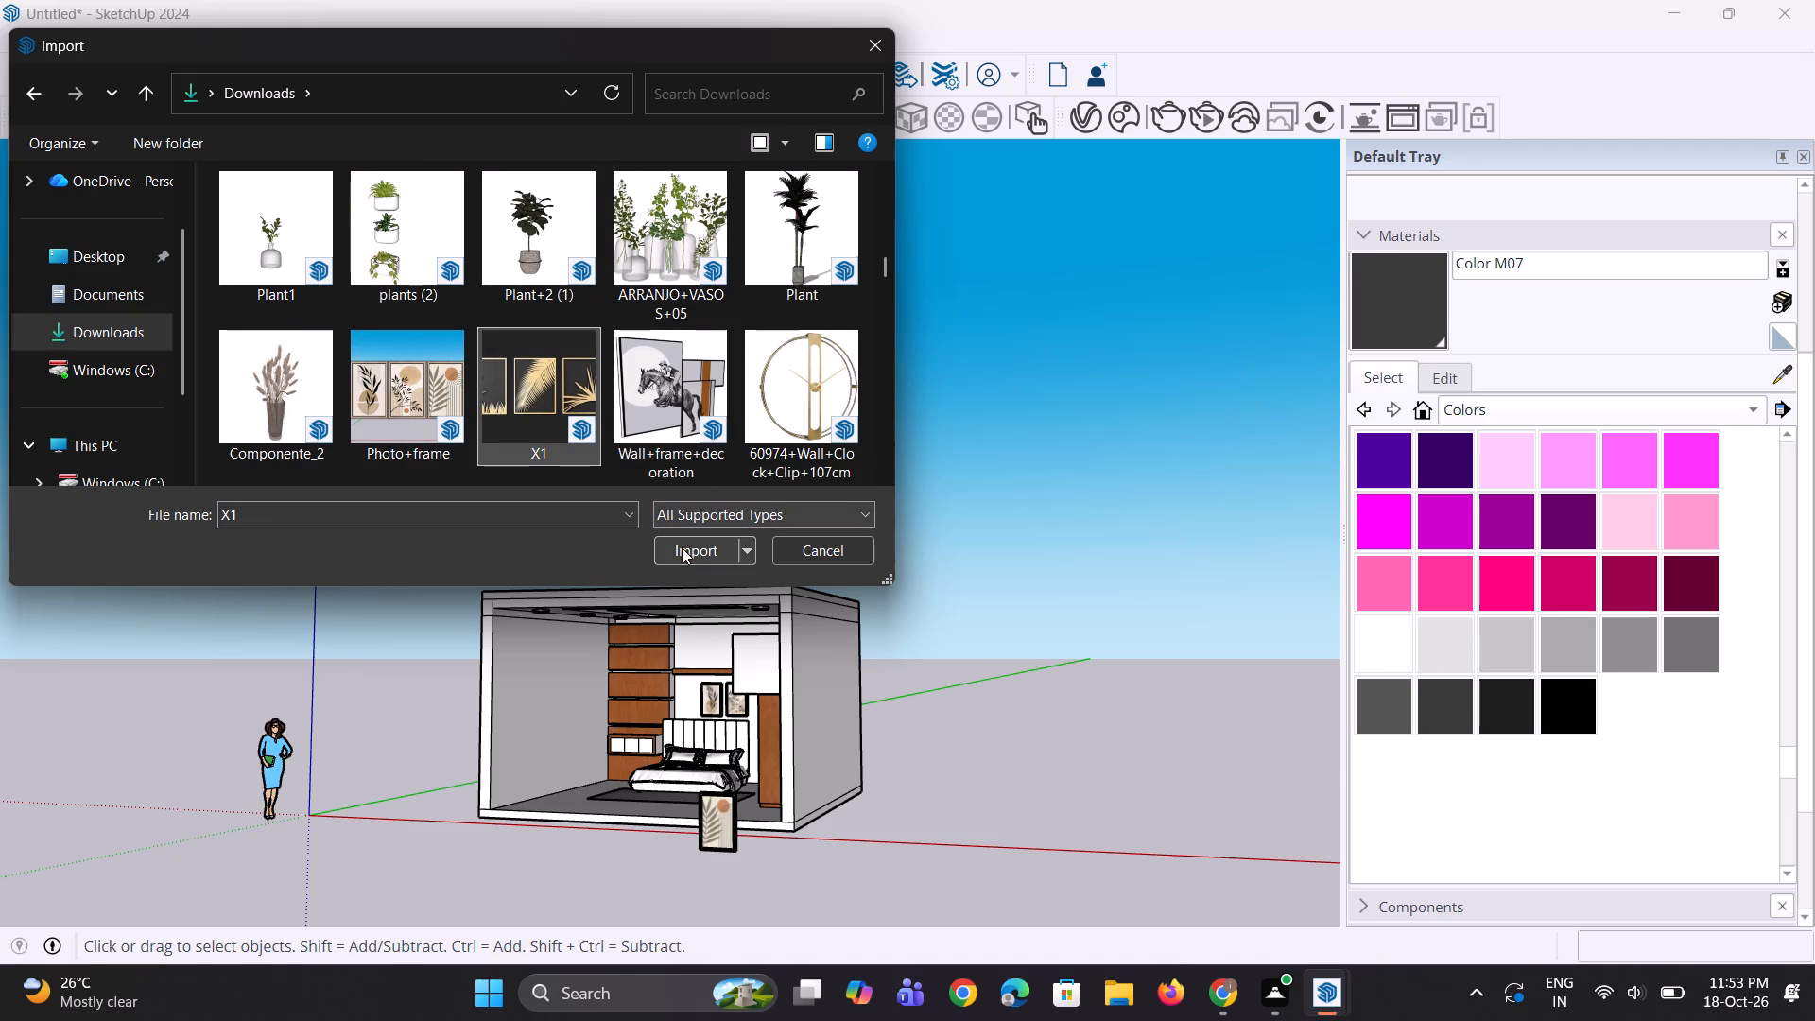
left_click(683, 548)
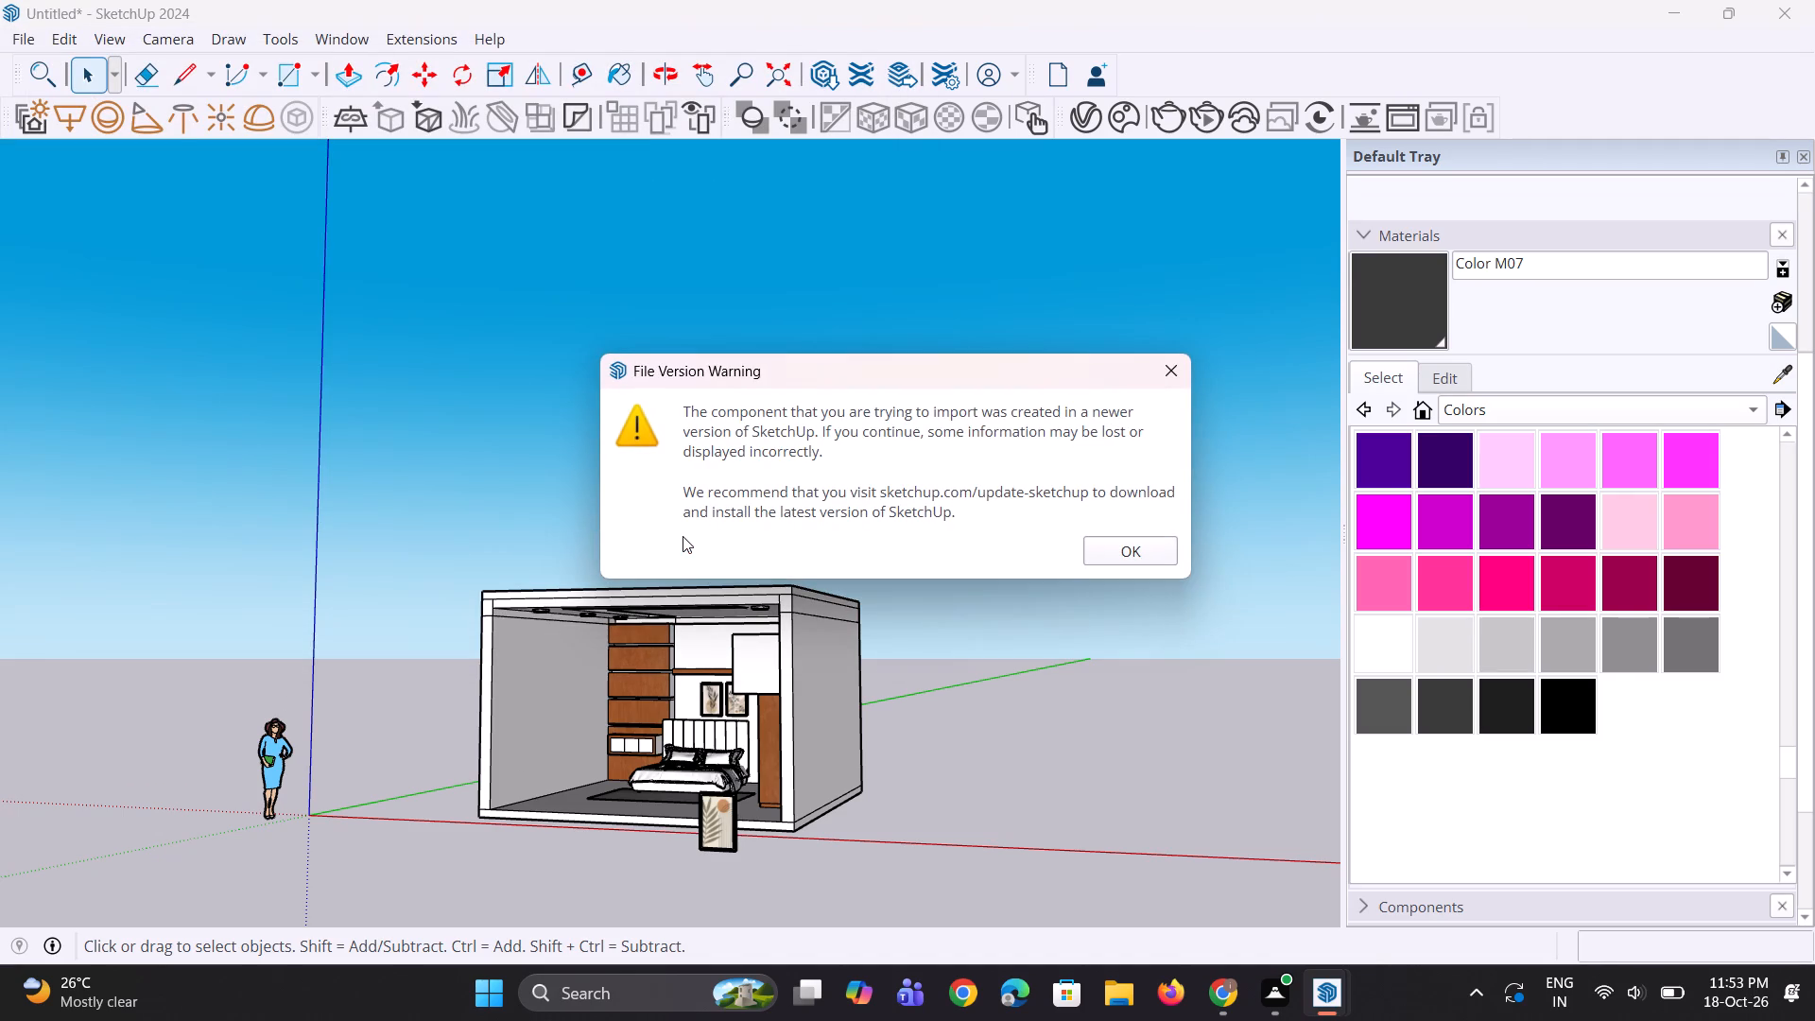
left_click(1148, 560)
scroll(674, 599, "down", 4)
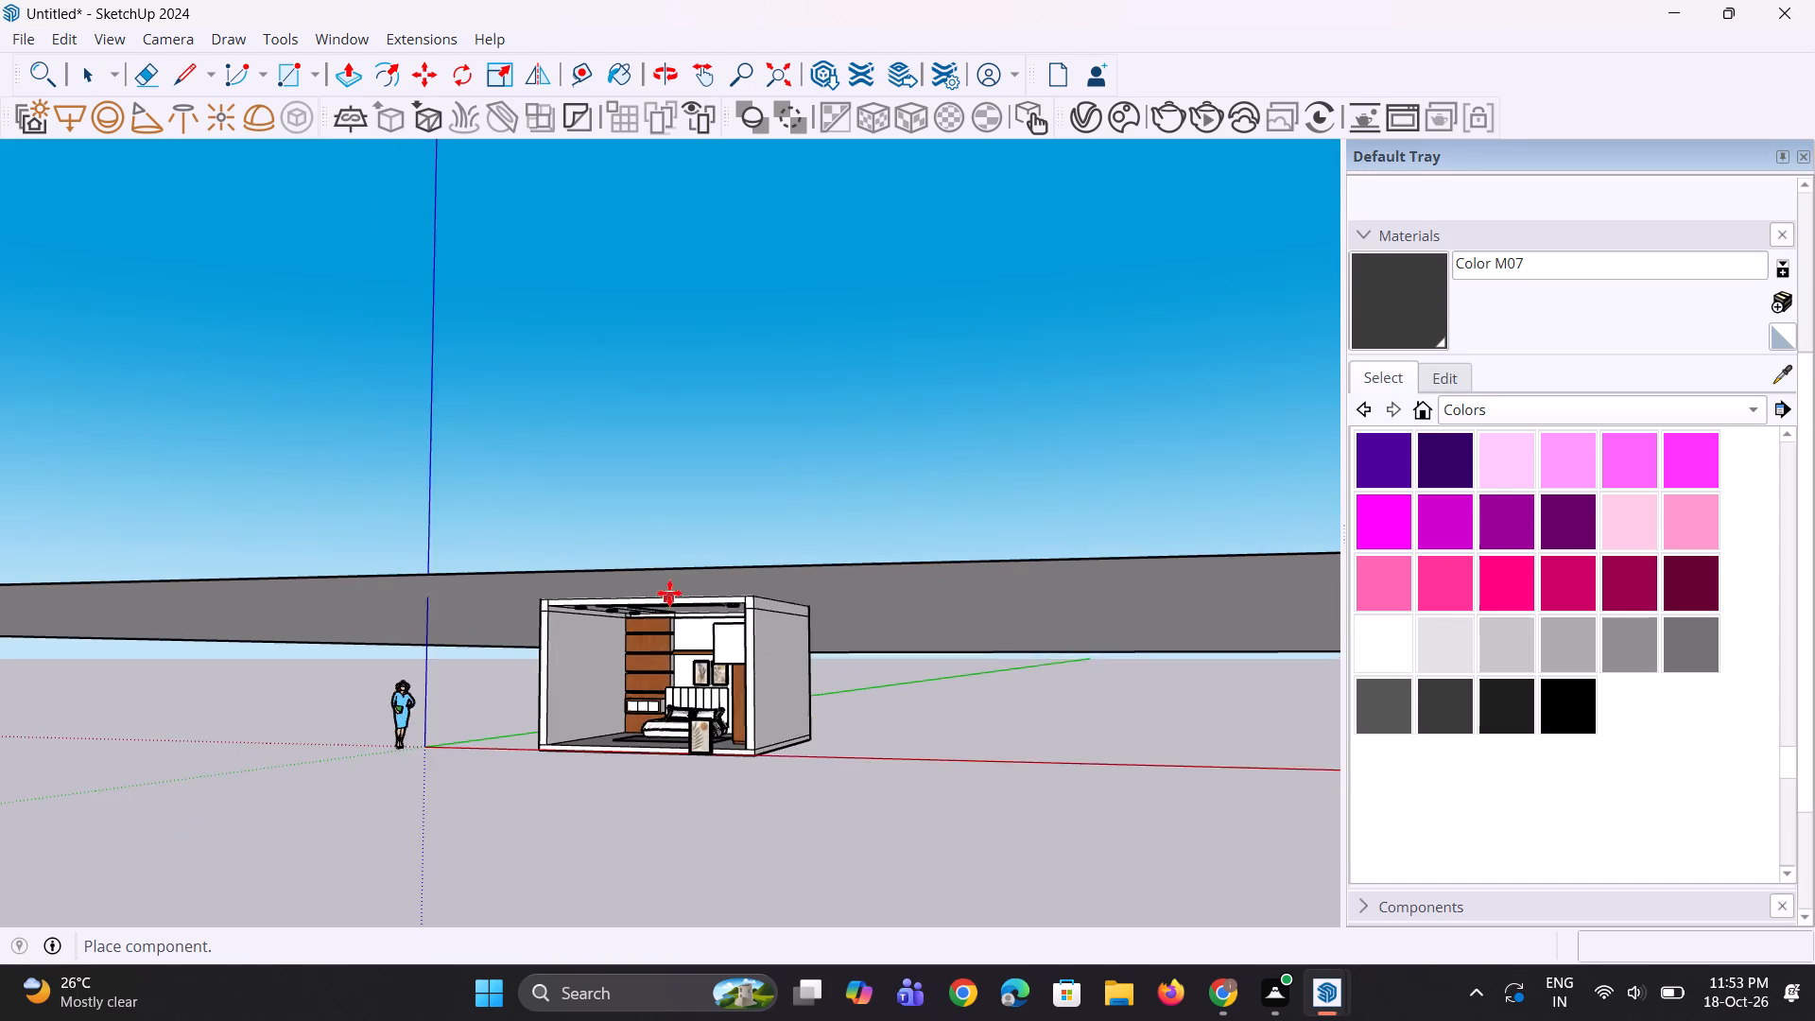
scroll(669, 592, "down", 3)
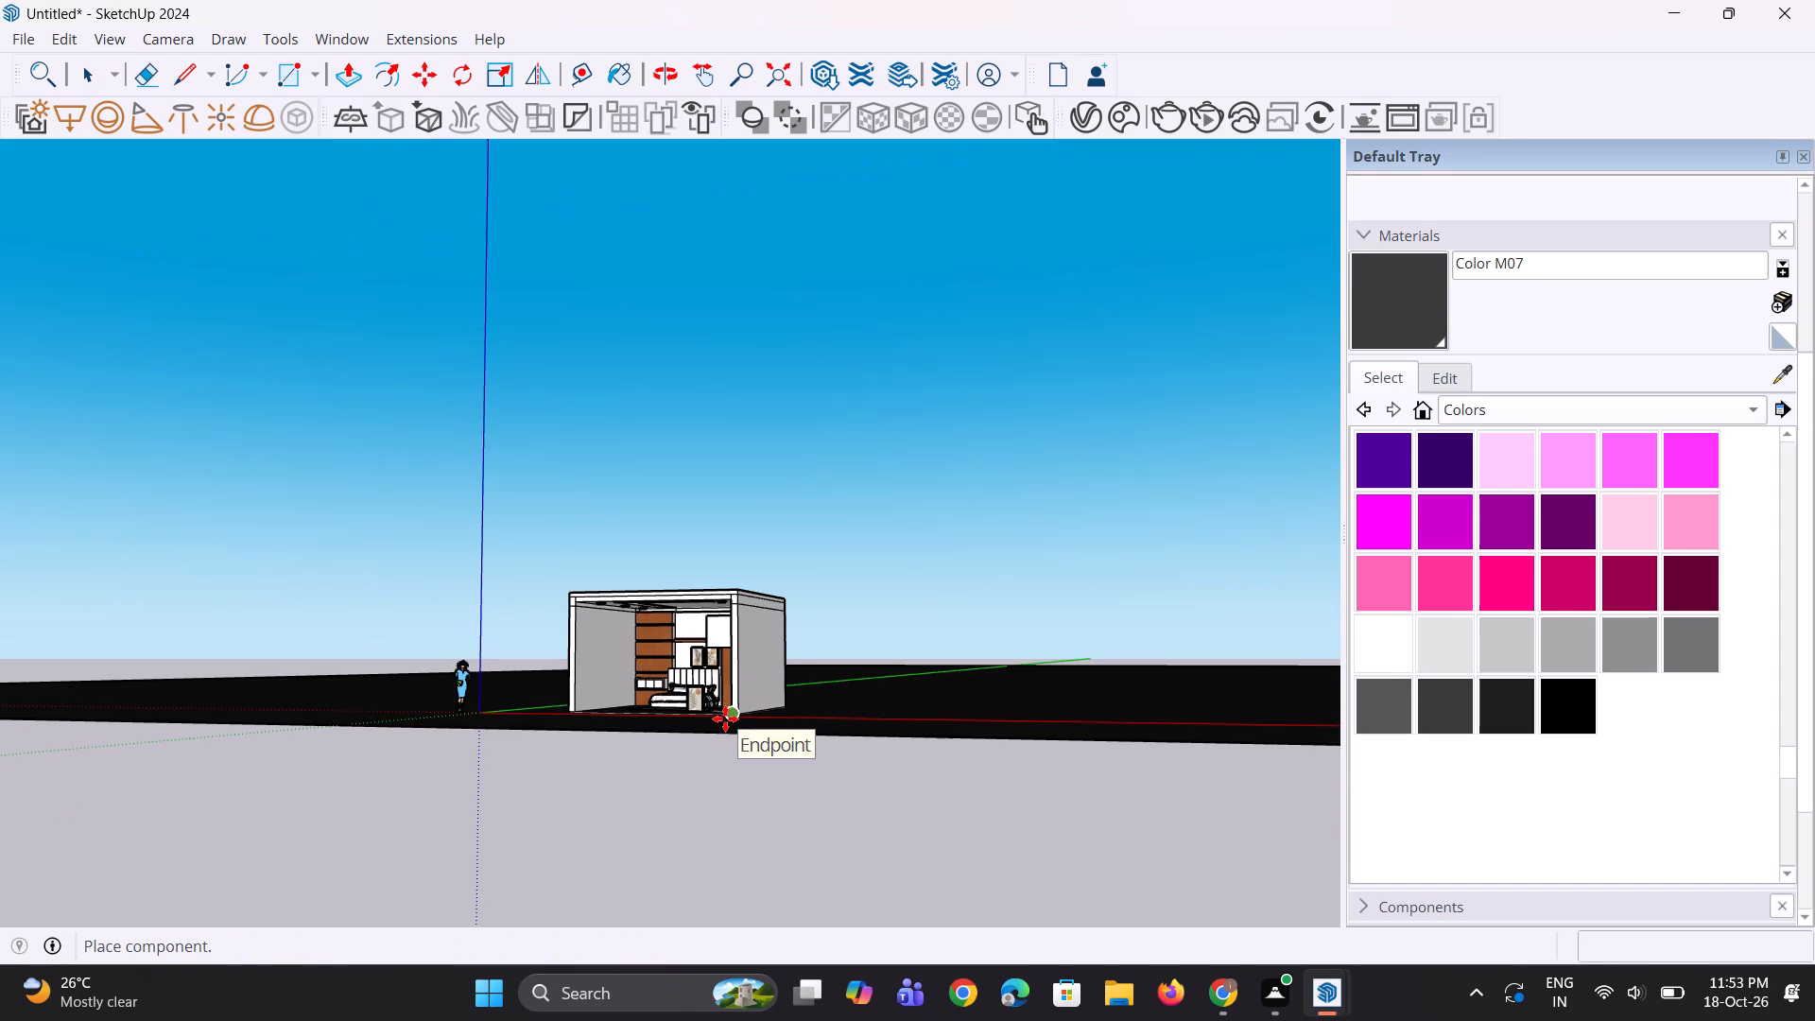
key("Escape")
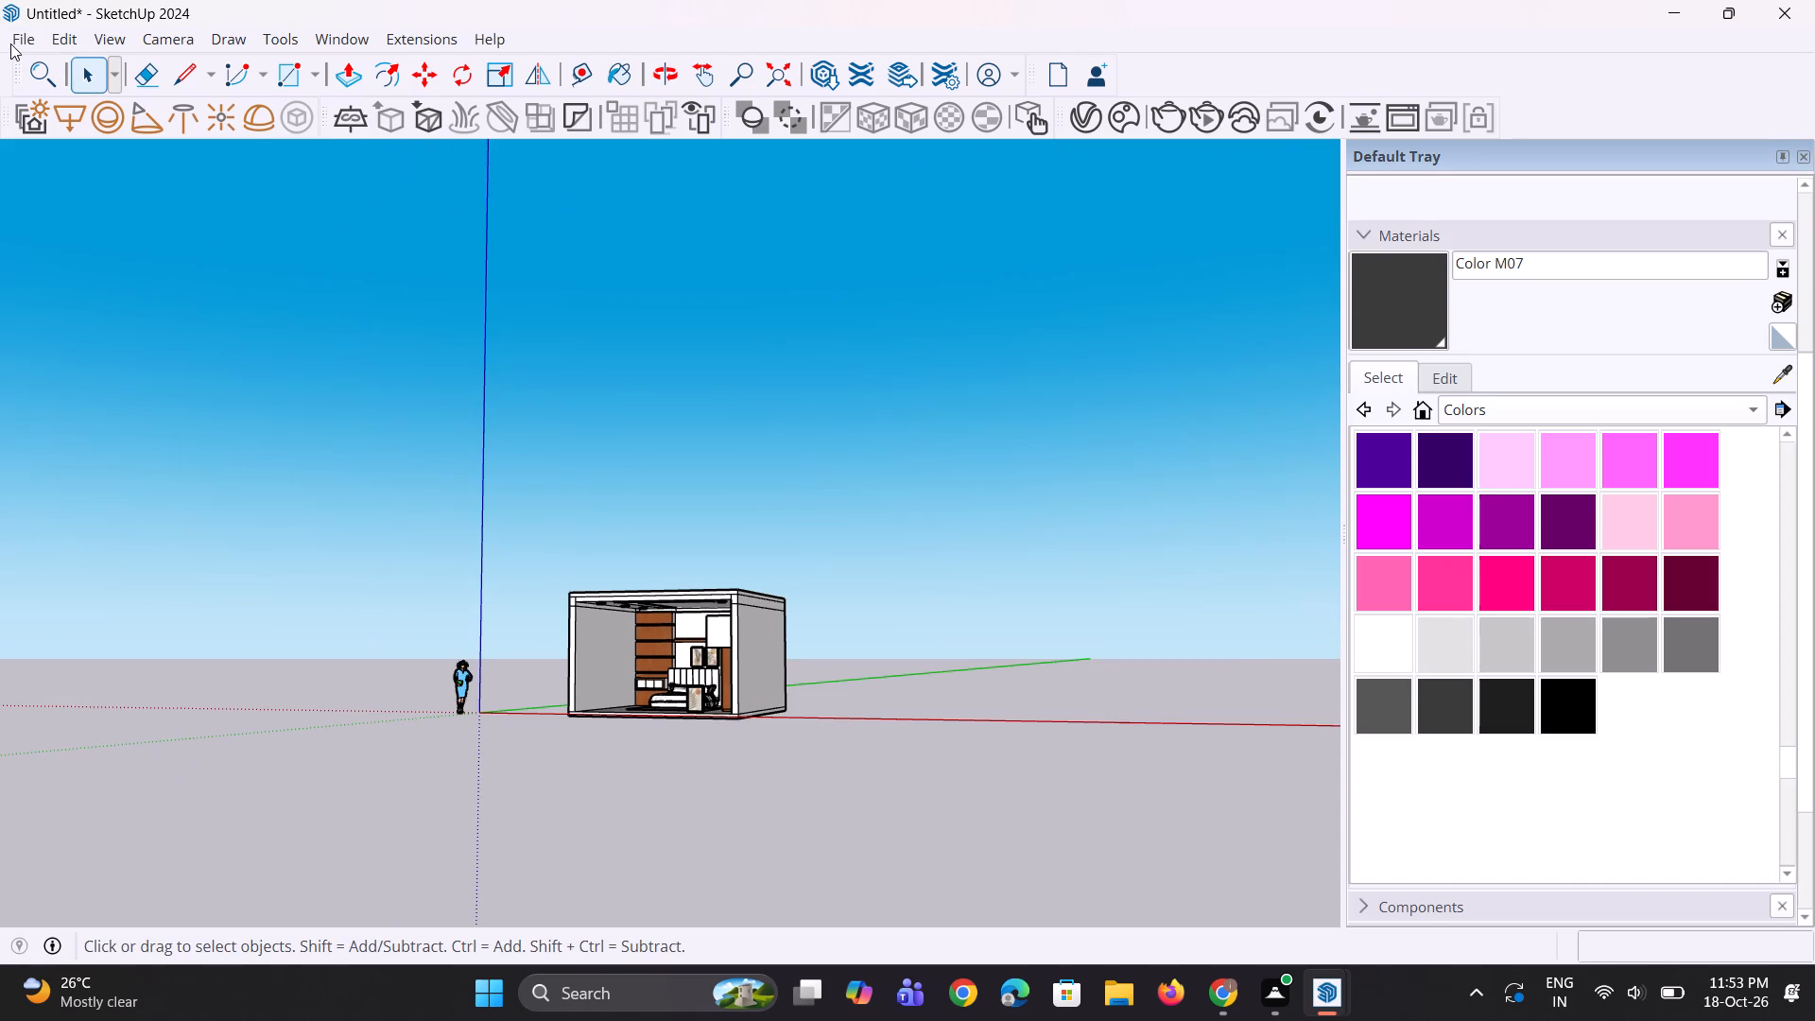
Import the Wall+frame+decoration model from the Downloads folder and place it on the bedroom's empty side wall.
left_click(10, 43)
left_click(76, 373)
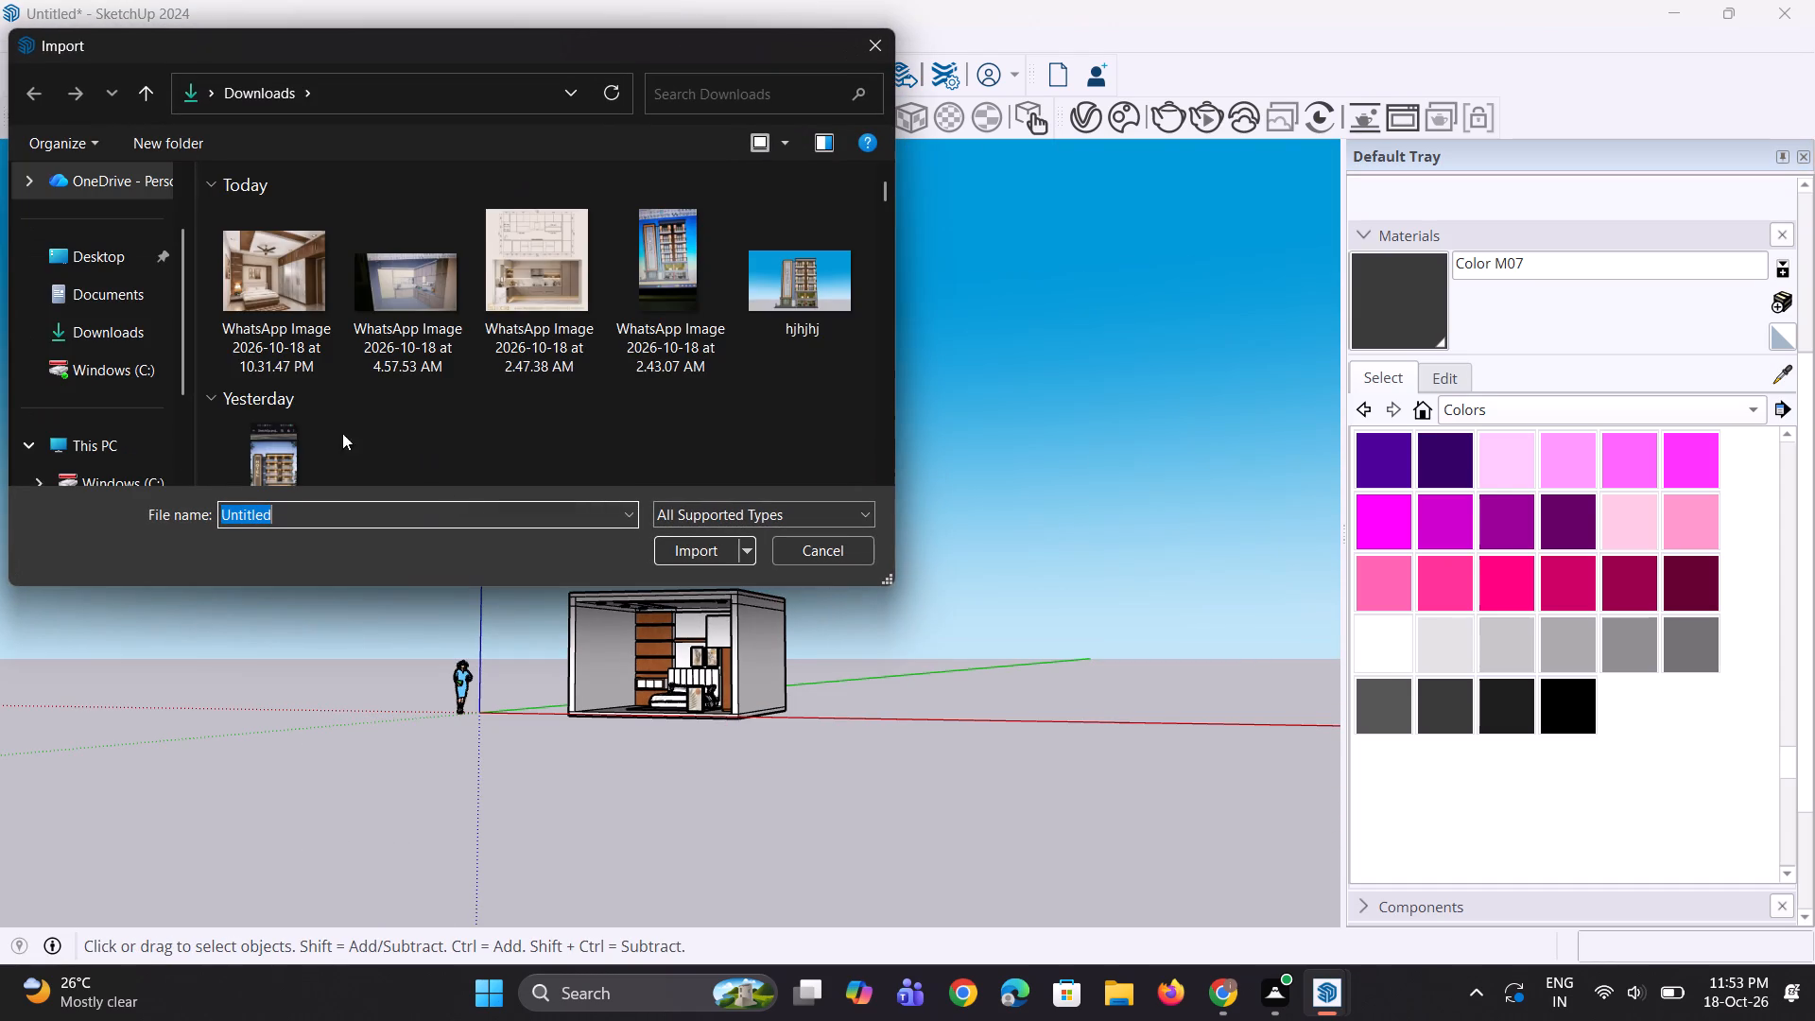
scroll(294, 412, "down", 4)
scroll(467, 410, "down", 3)
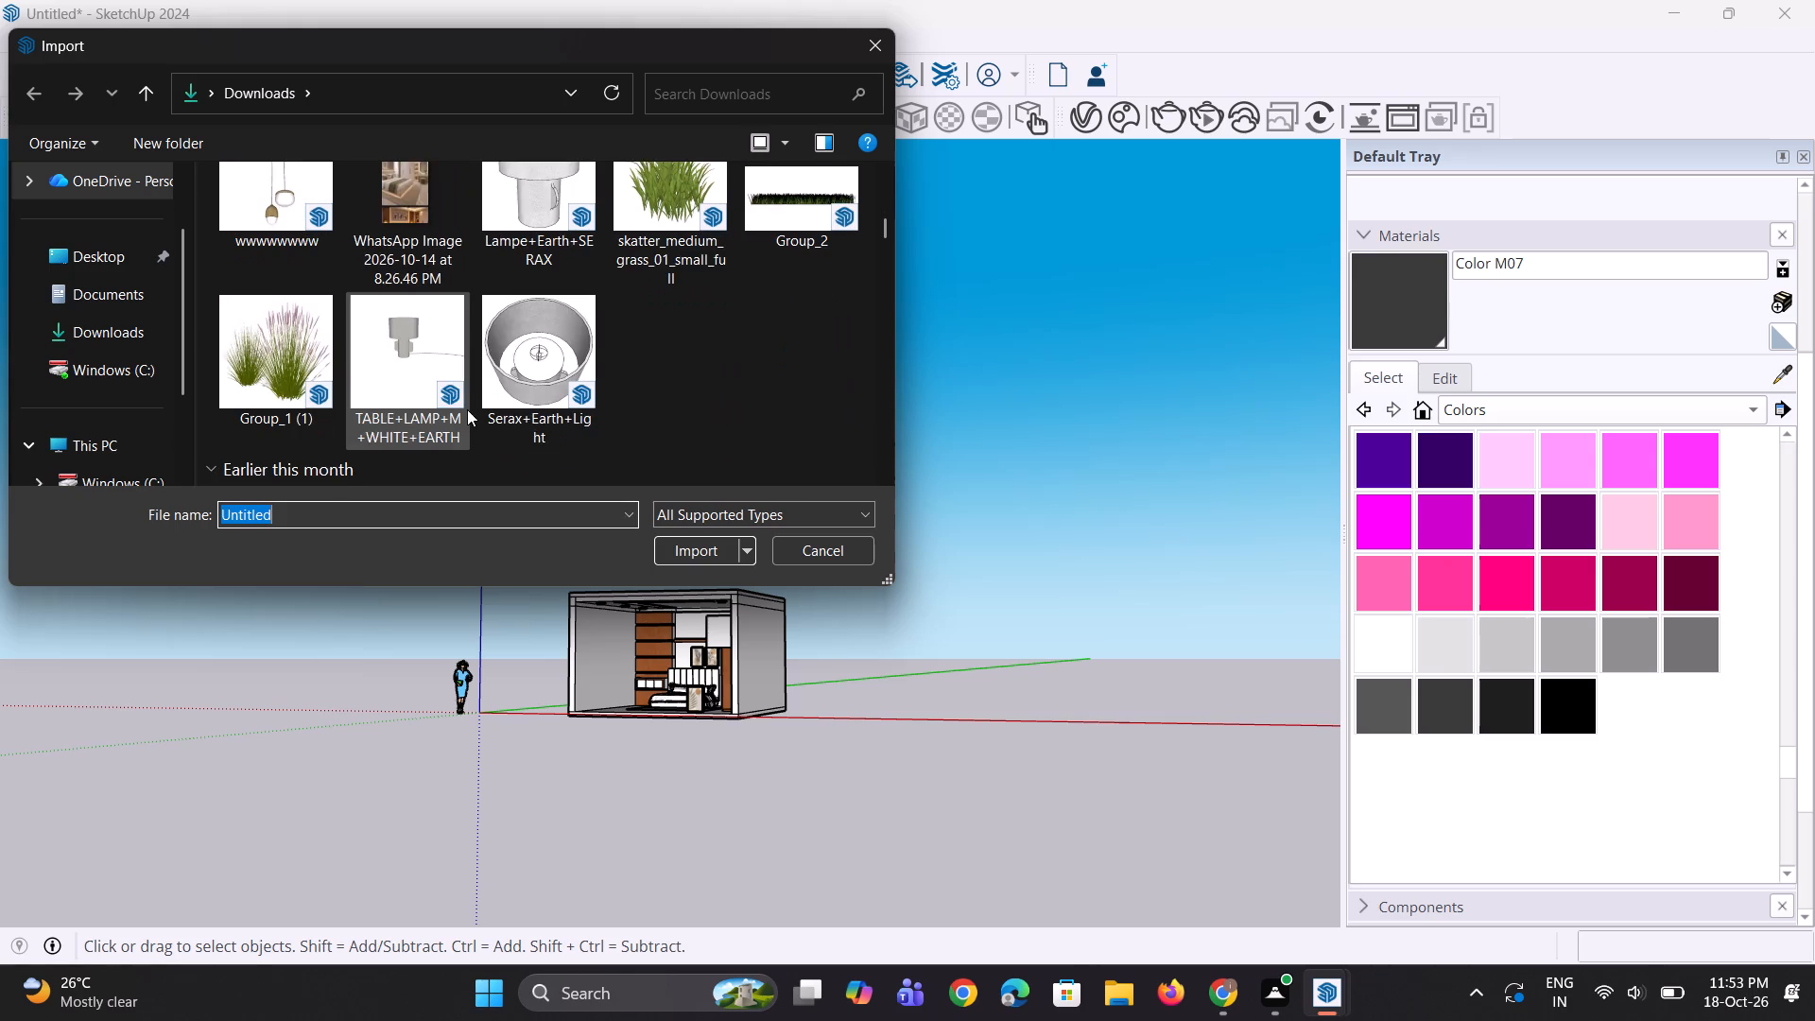
scroll(467, 409, "down", 8)
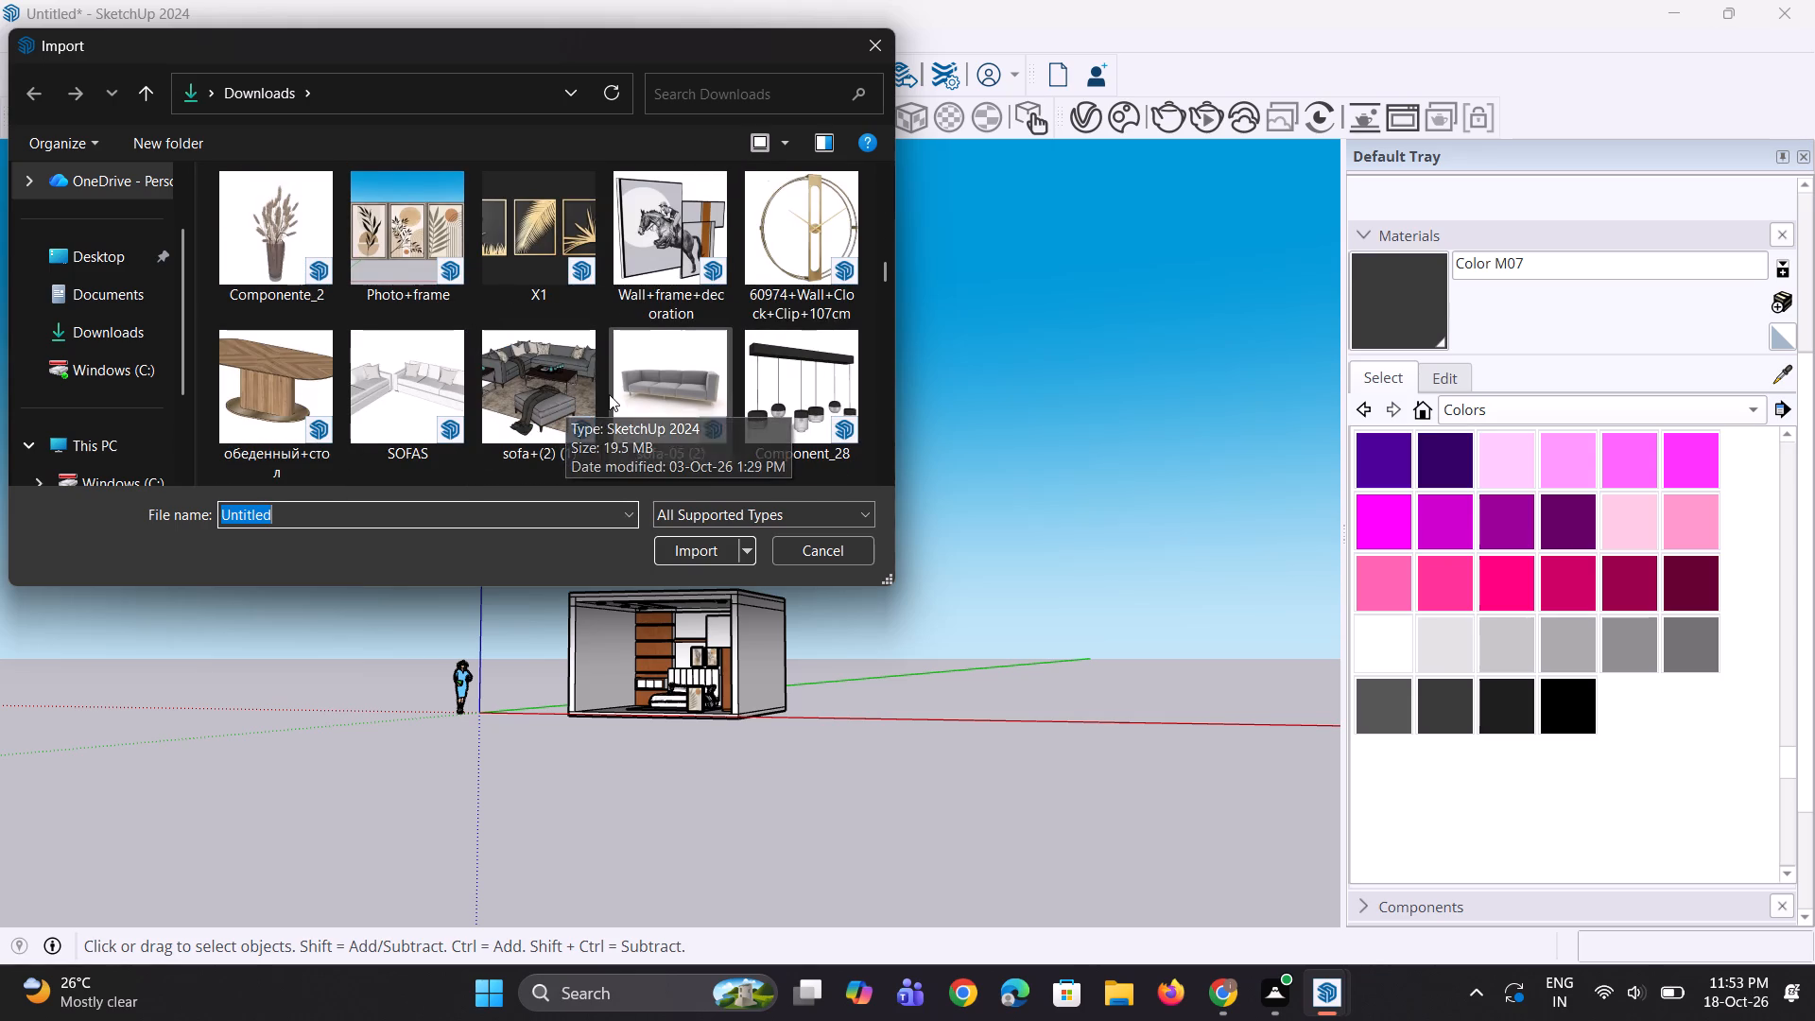
left_click(712, 266)
left_click(700, 543)
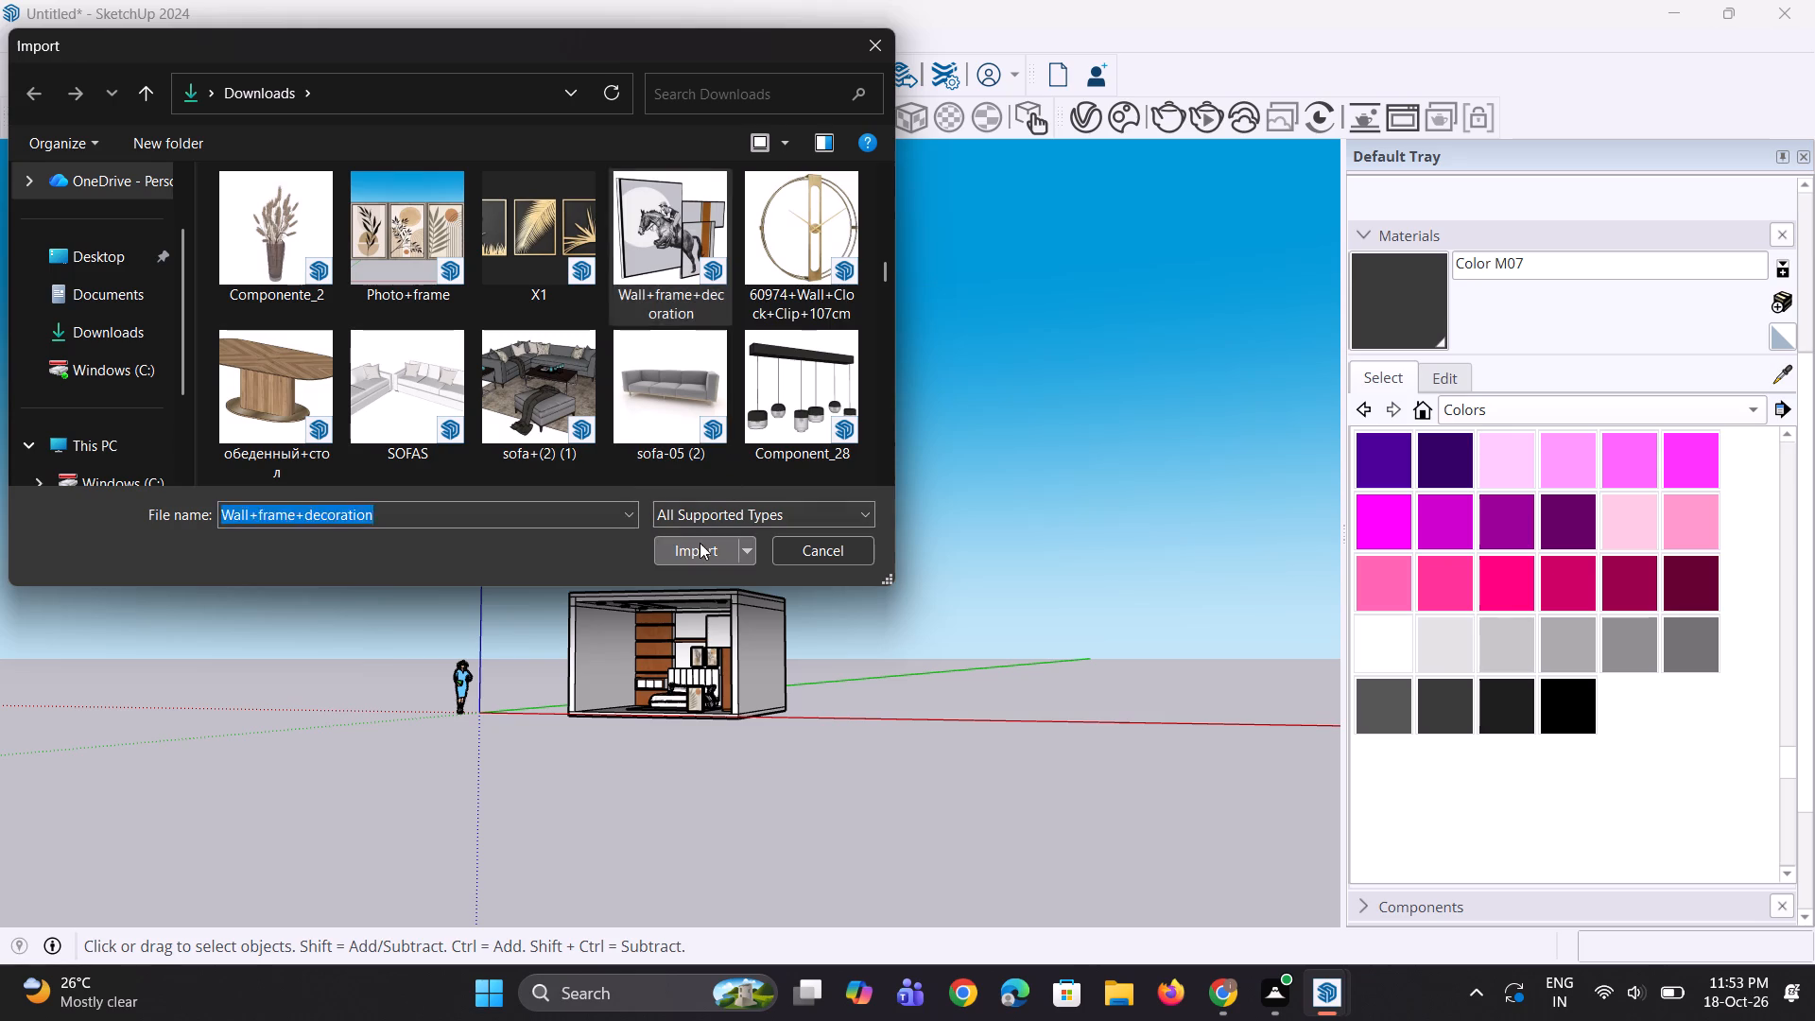
scroll(667, 682, "up", 7)
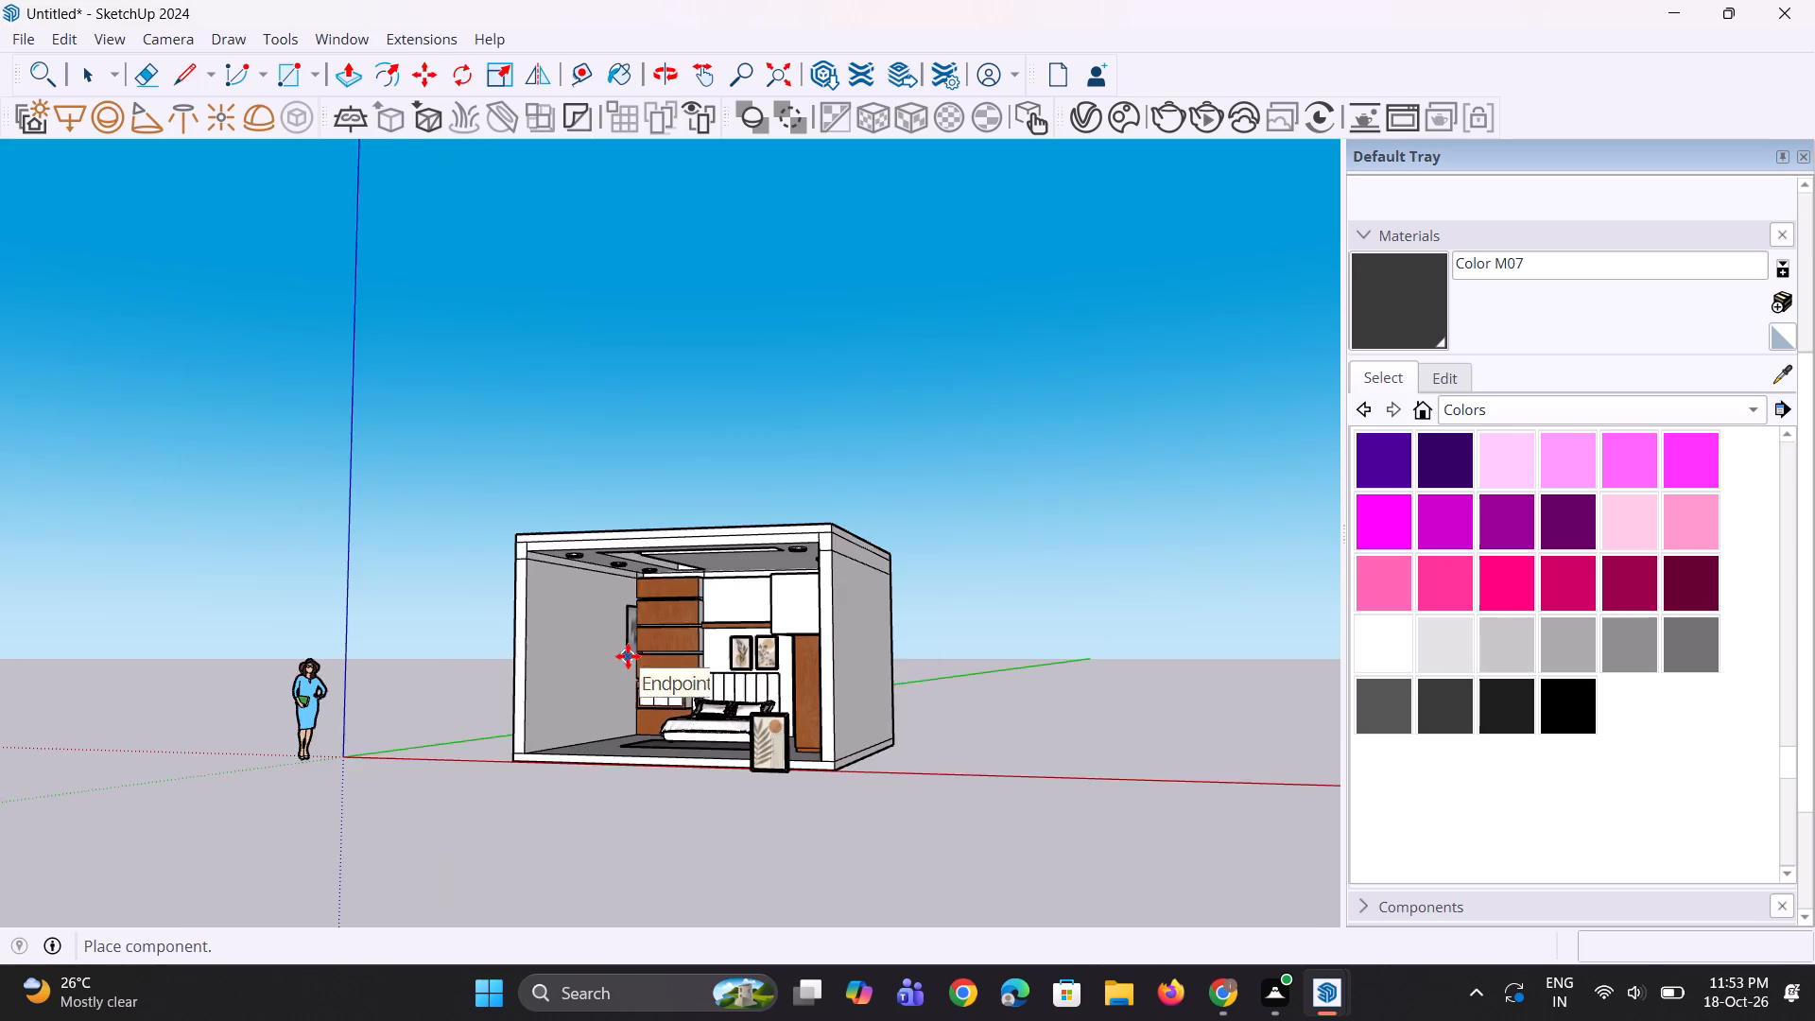
scroll(628, 656, "up", 5)
left_click(541, 665)
Move the horse wall art slightly outward along the red axis so its frames stand proud of the side wall.
middle_click_drag(586, 713, 409, 709)
scroll(504, 655, "up", 3)
scroll(586, 667, "up", 7)
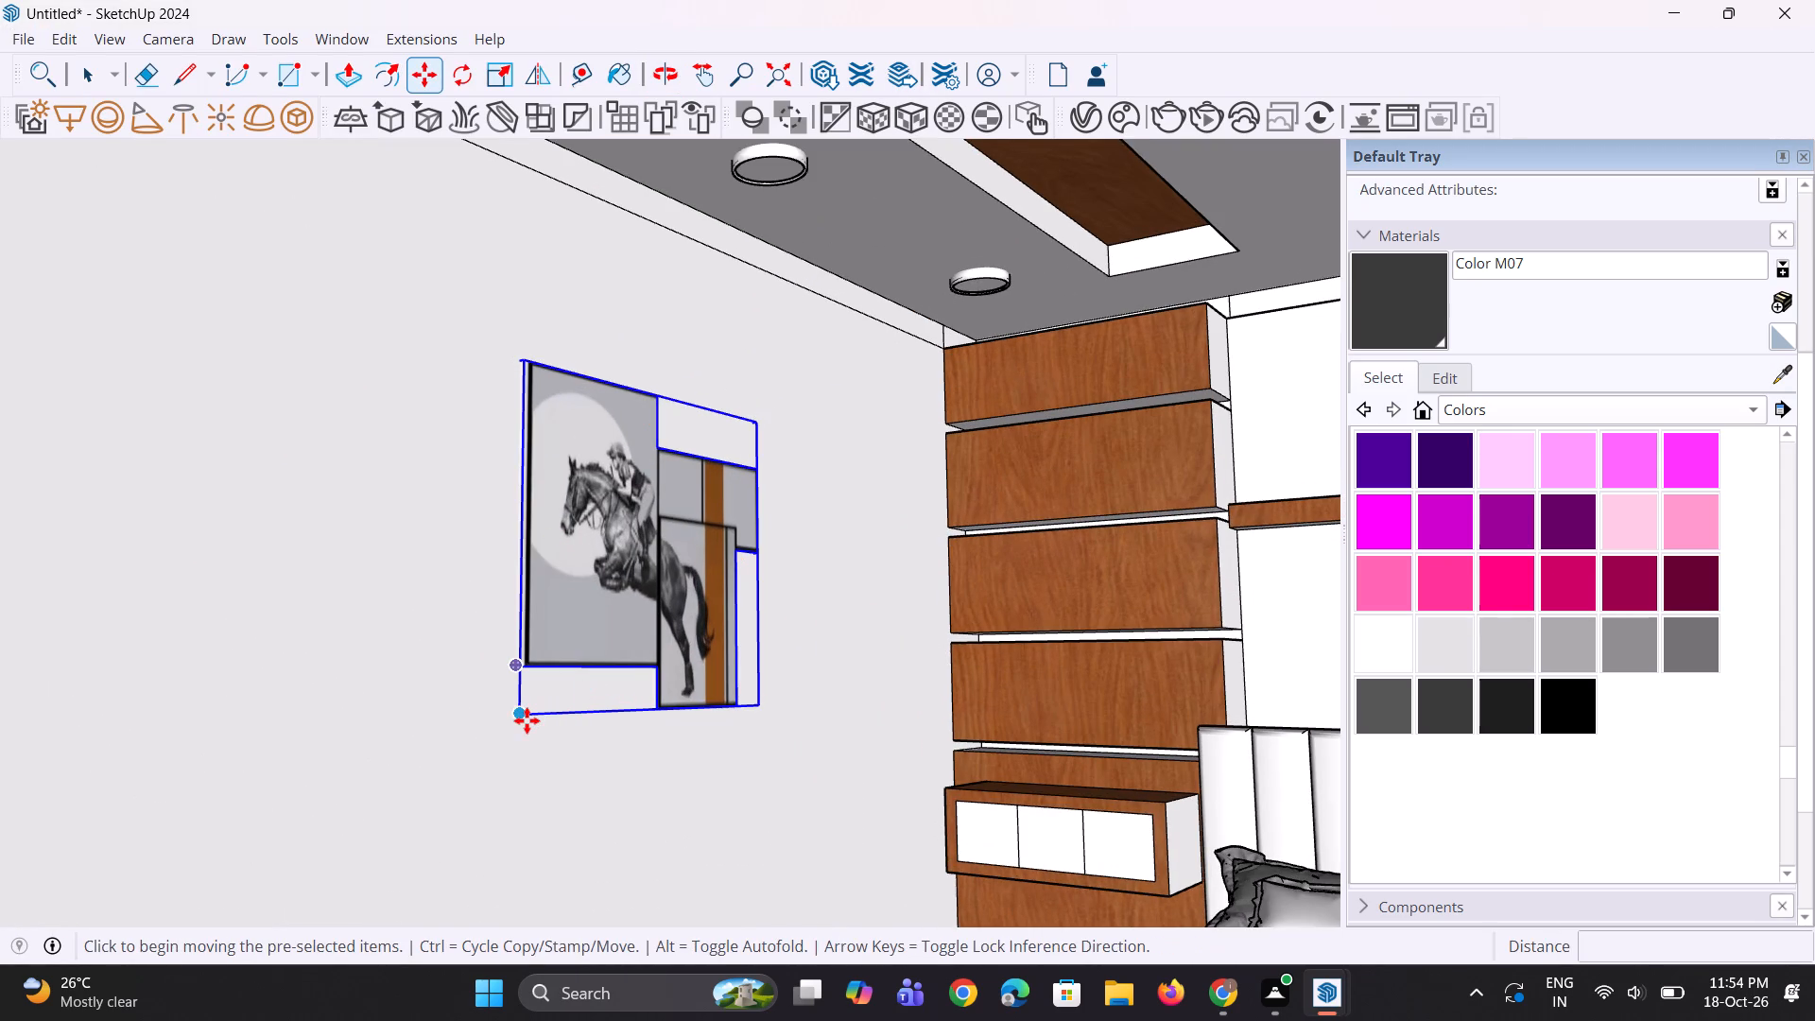
key("m")
left_click(525, 718)
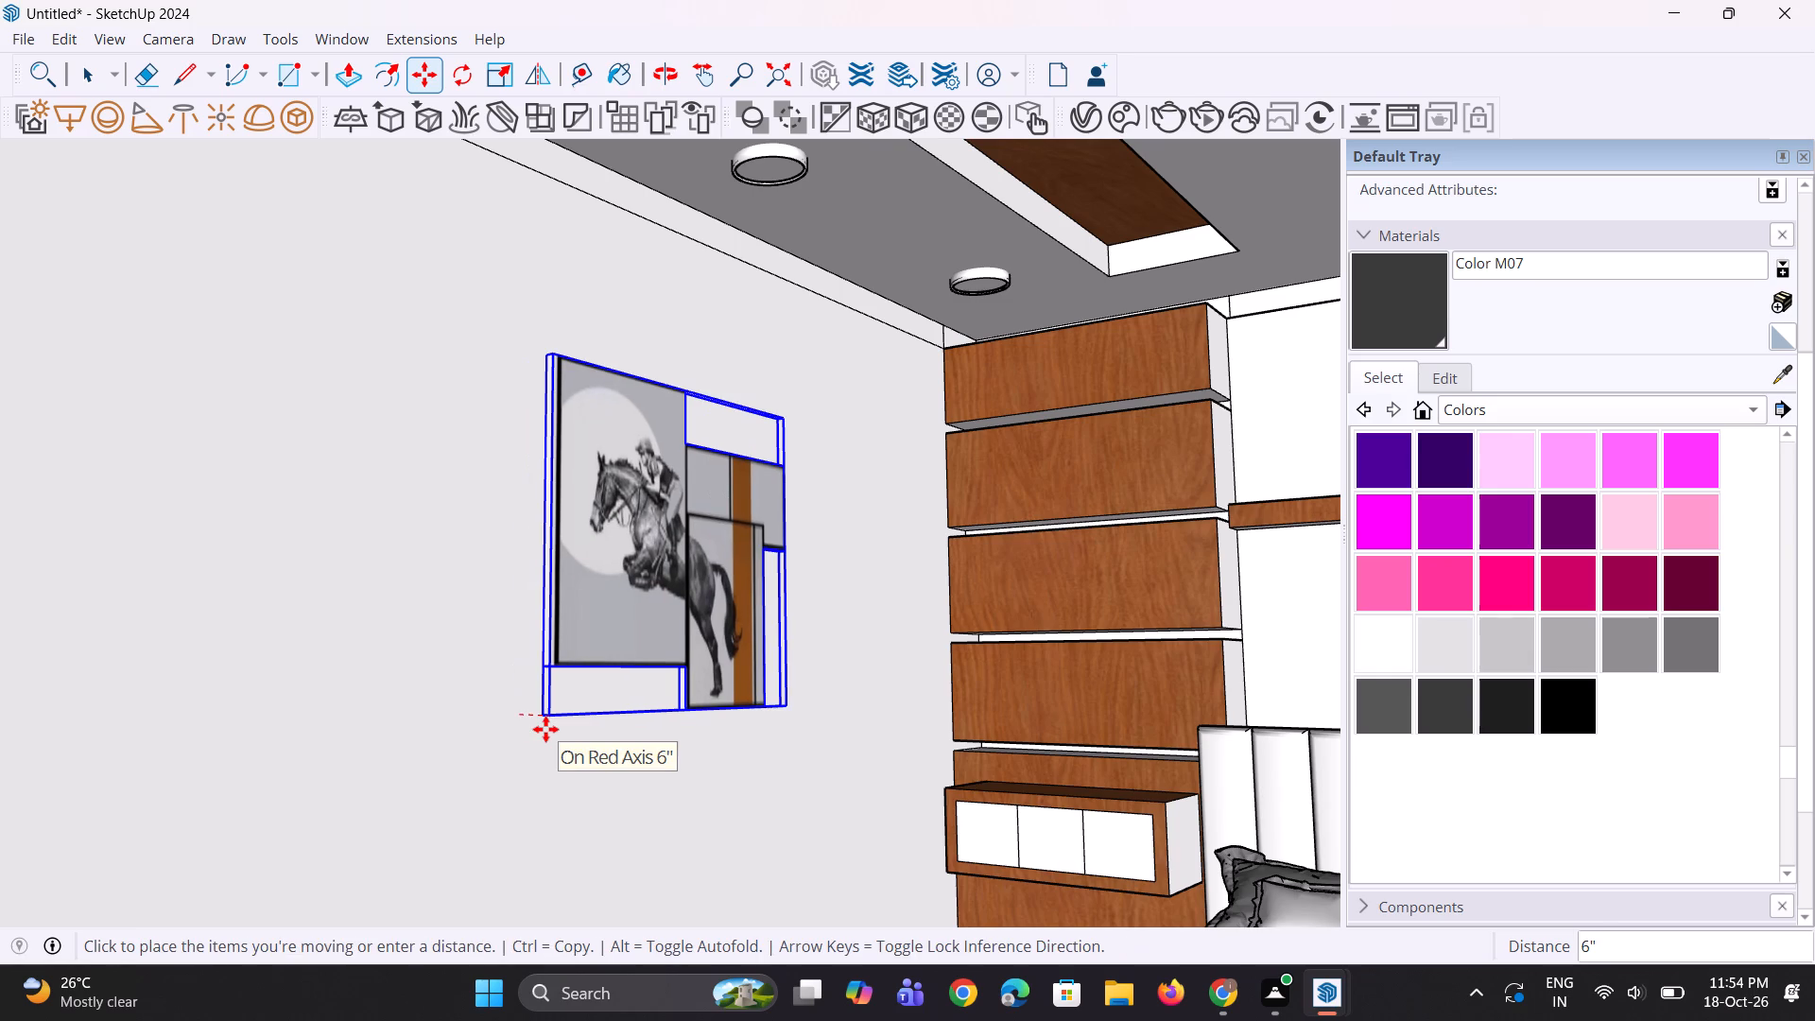
left_click(533, 726)
Slide the horse wall art along the side wall toward the room's open front.
middle_click_drag(627, 789, 923, 865)
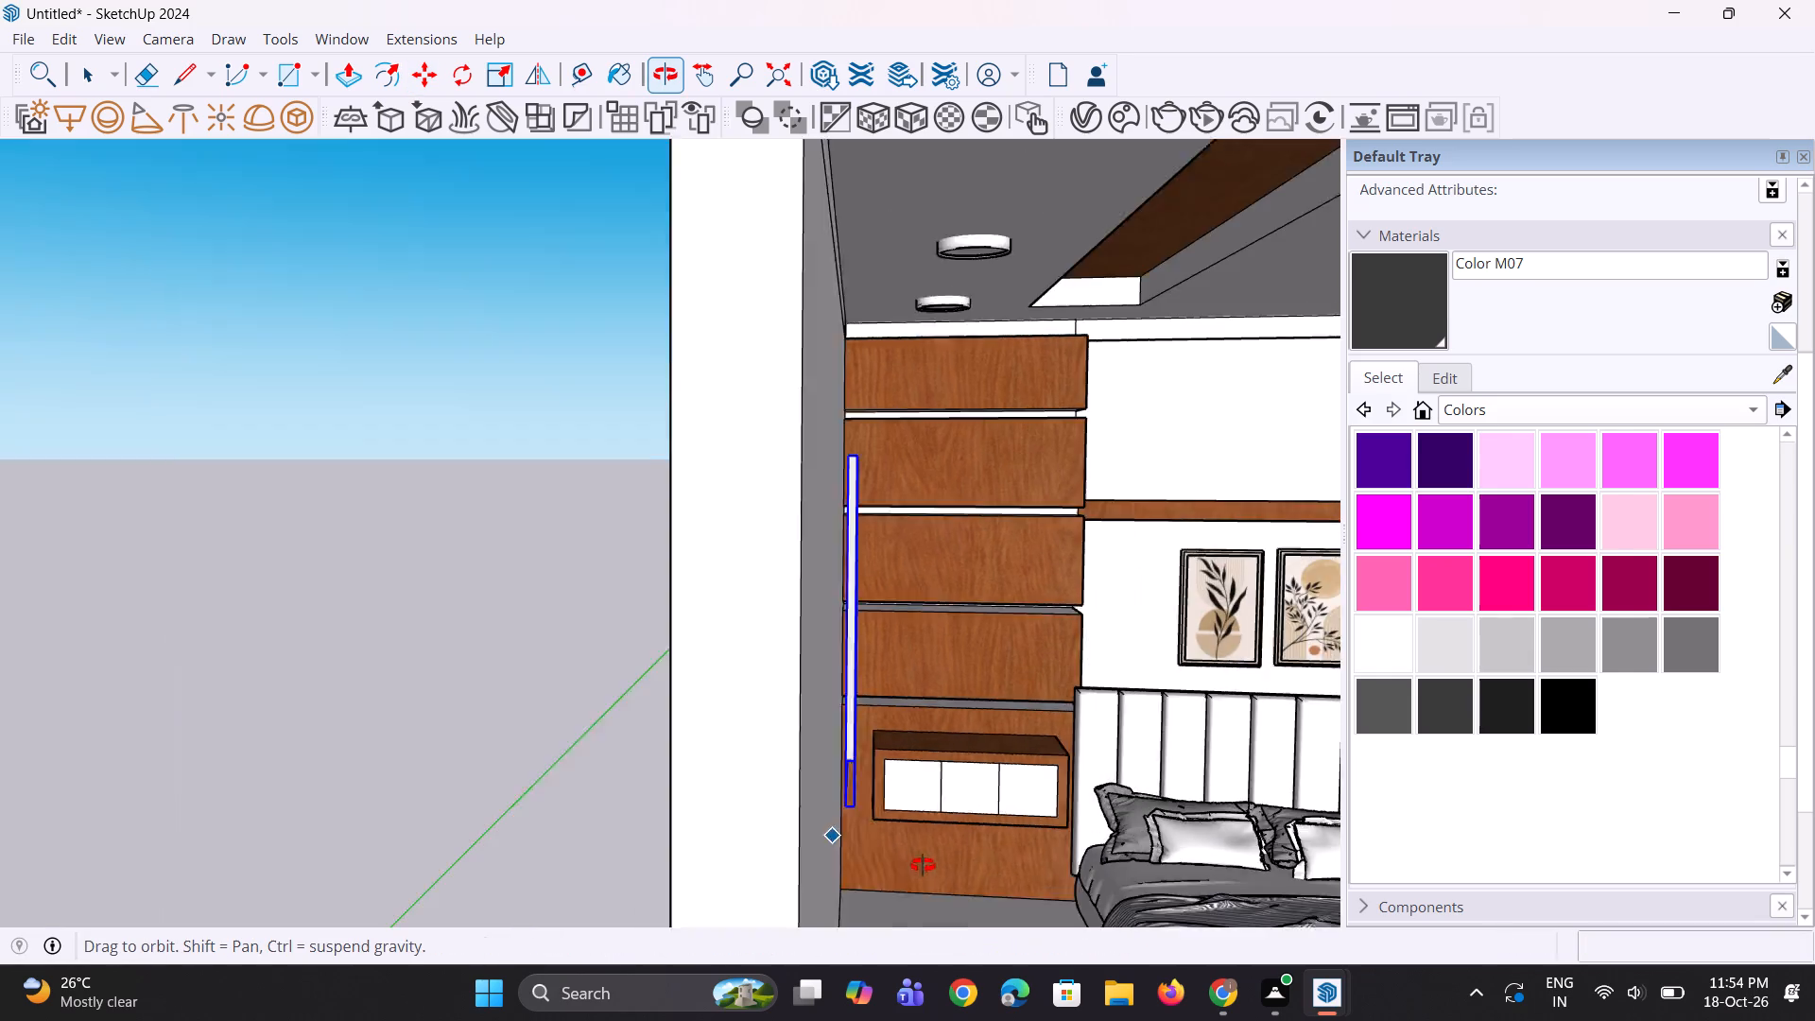
middle_click_drag(923, 865, 779, 828)
scroll(710, 766, "down", 3)
middle_click_drag(733, 775, 329, 774)
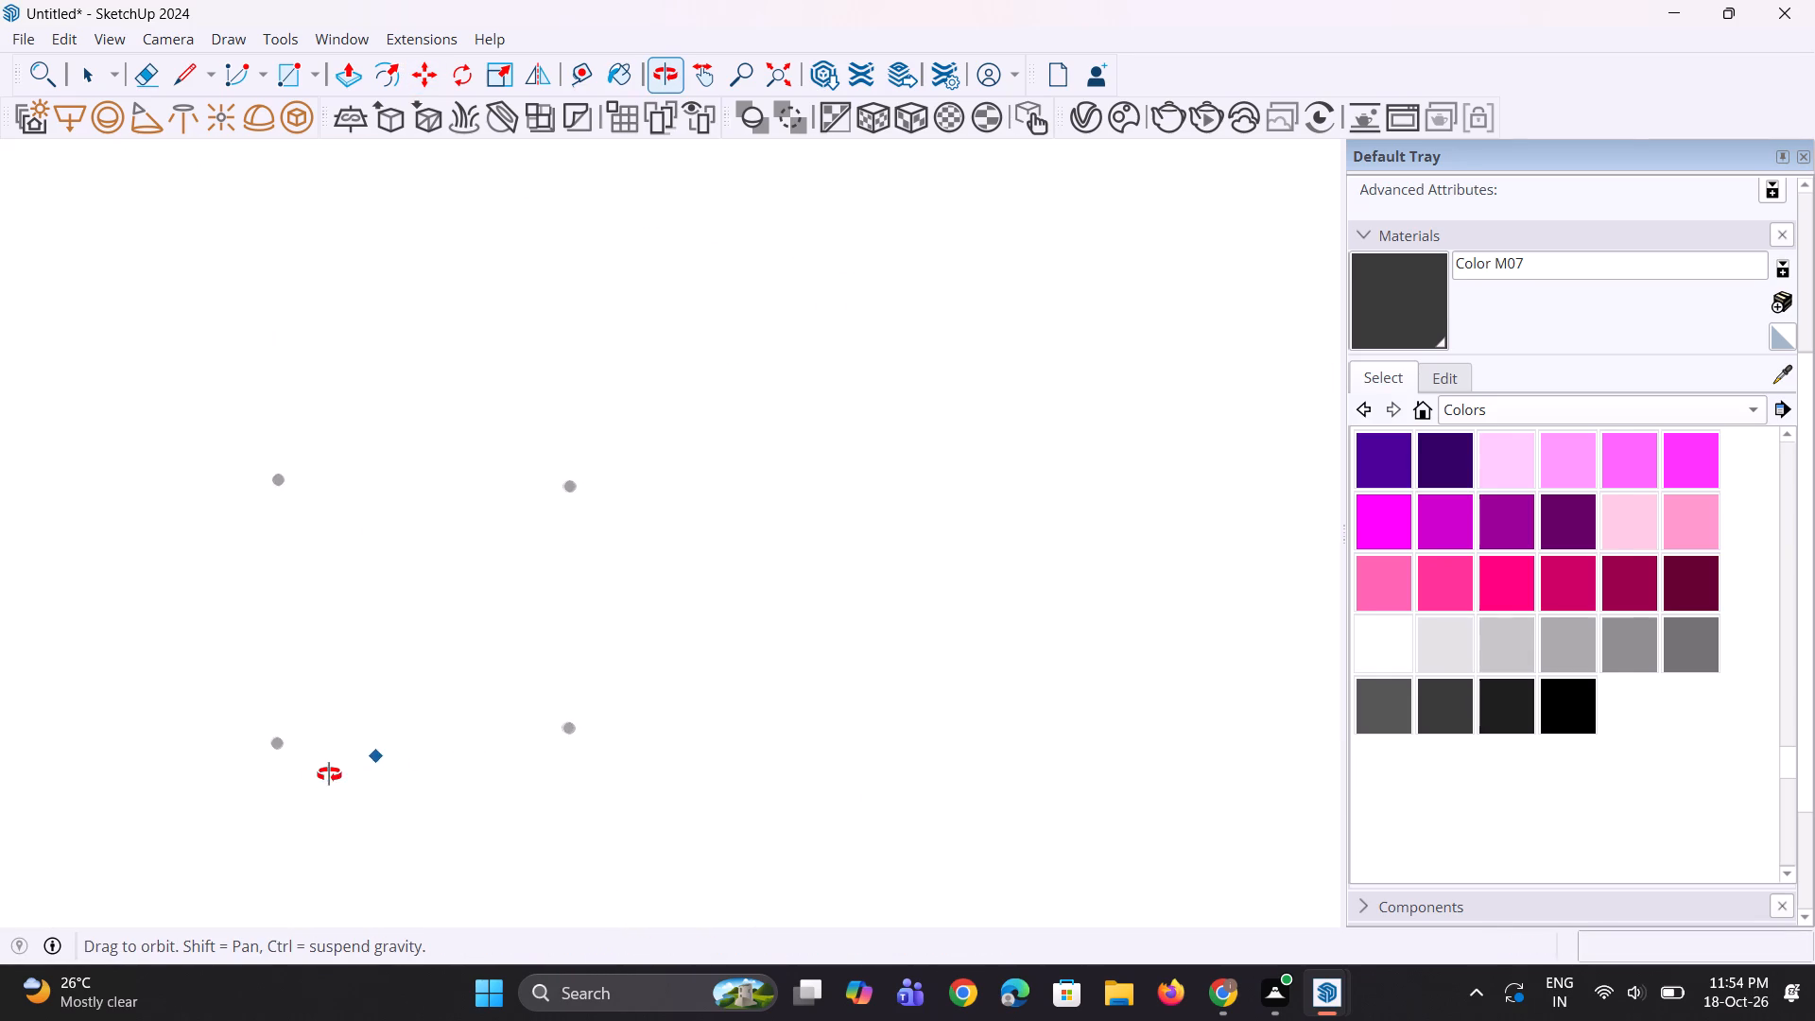
middle_click_drag(329, 774, 601, 761)
scroll(604, 758, "down", 3)
left_click(565, 754)
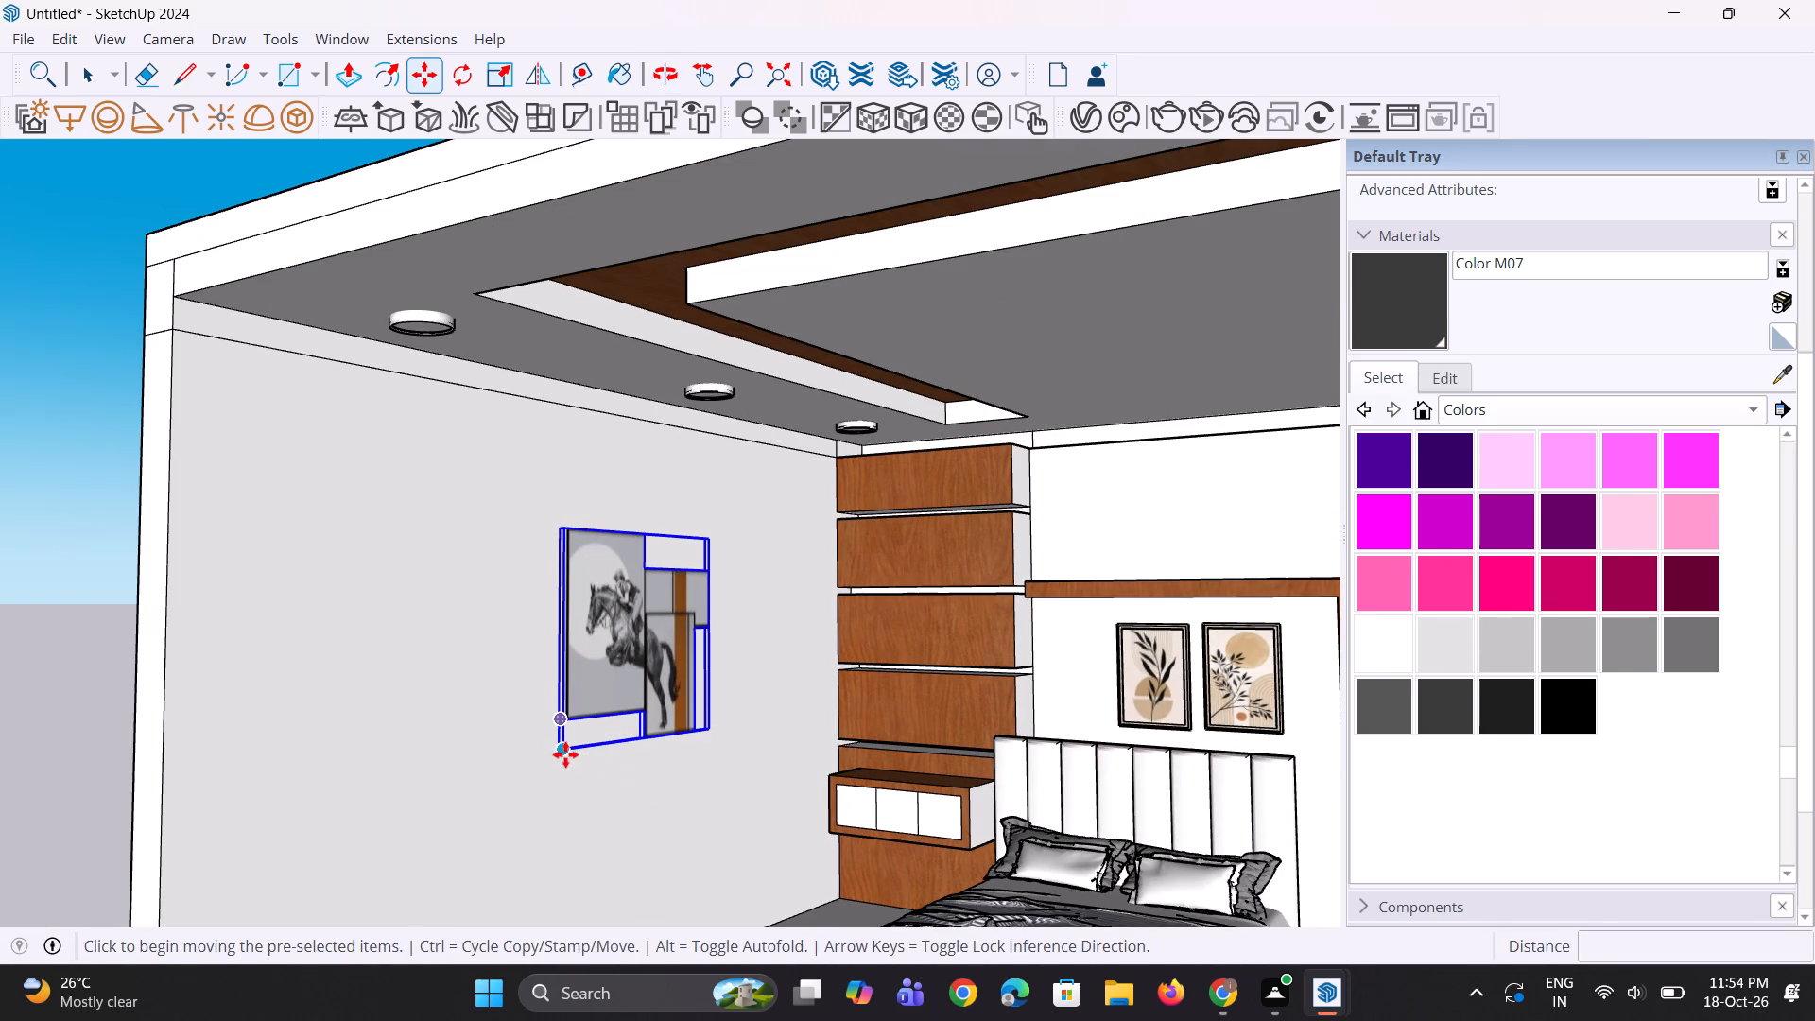
left_click(506, 770)
Scale the horse wall art up uniformly from its upper corner nearest the room's open front.
middle_click_drag(553, 781, 562, 790)
key("s")
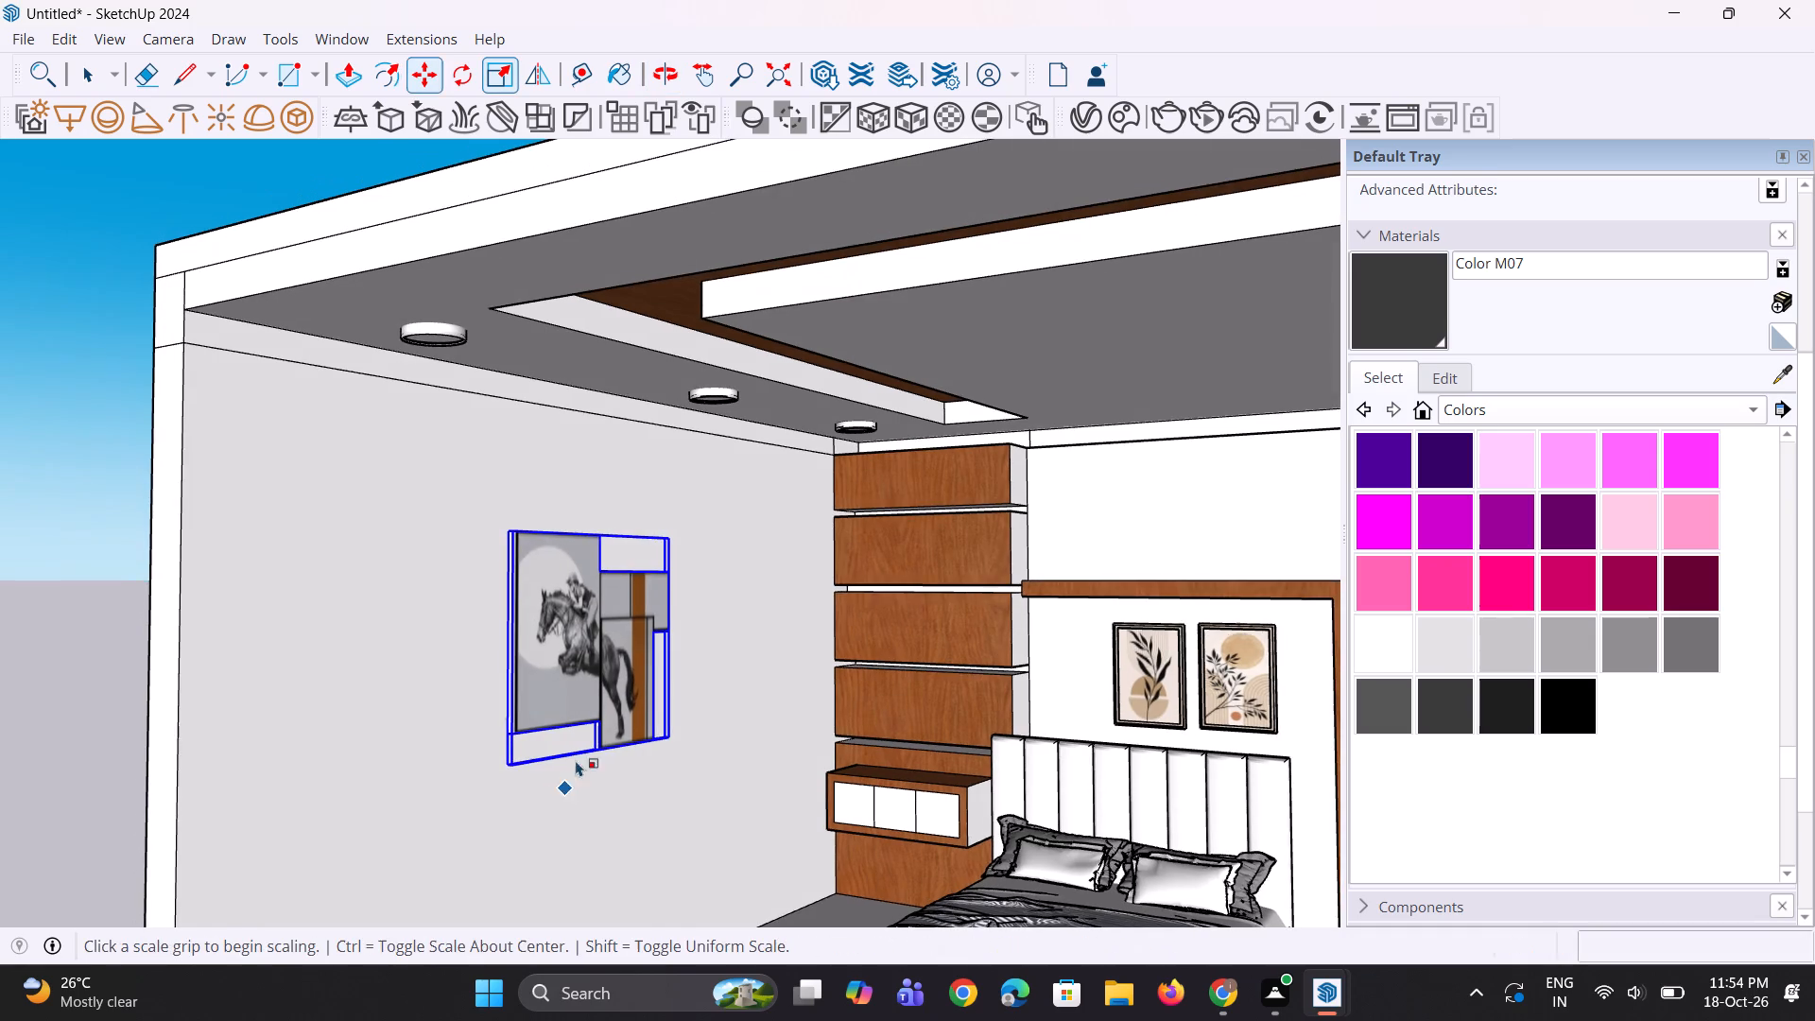
scroll(518, 566, "up", 1)
left_click(519, 534)
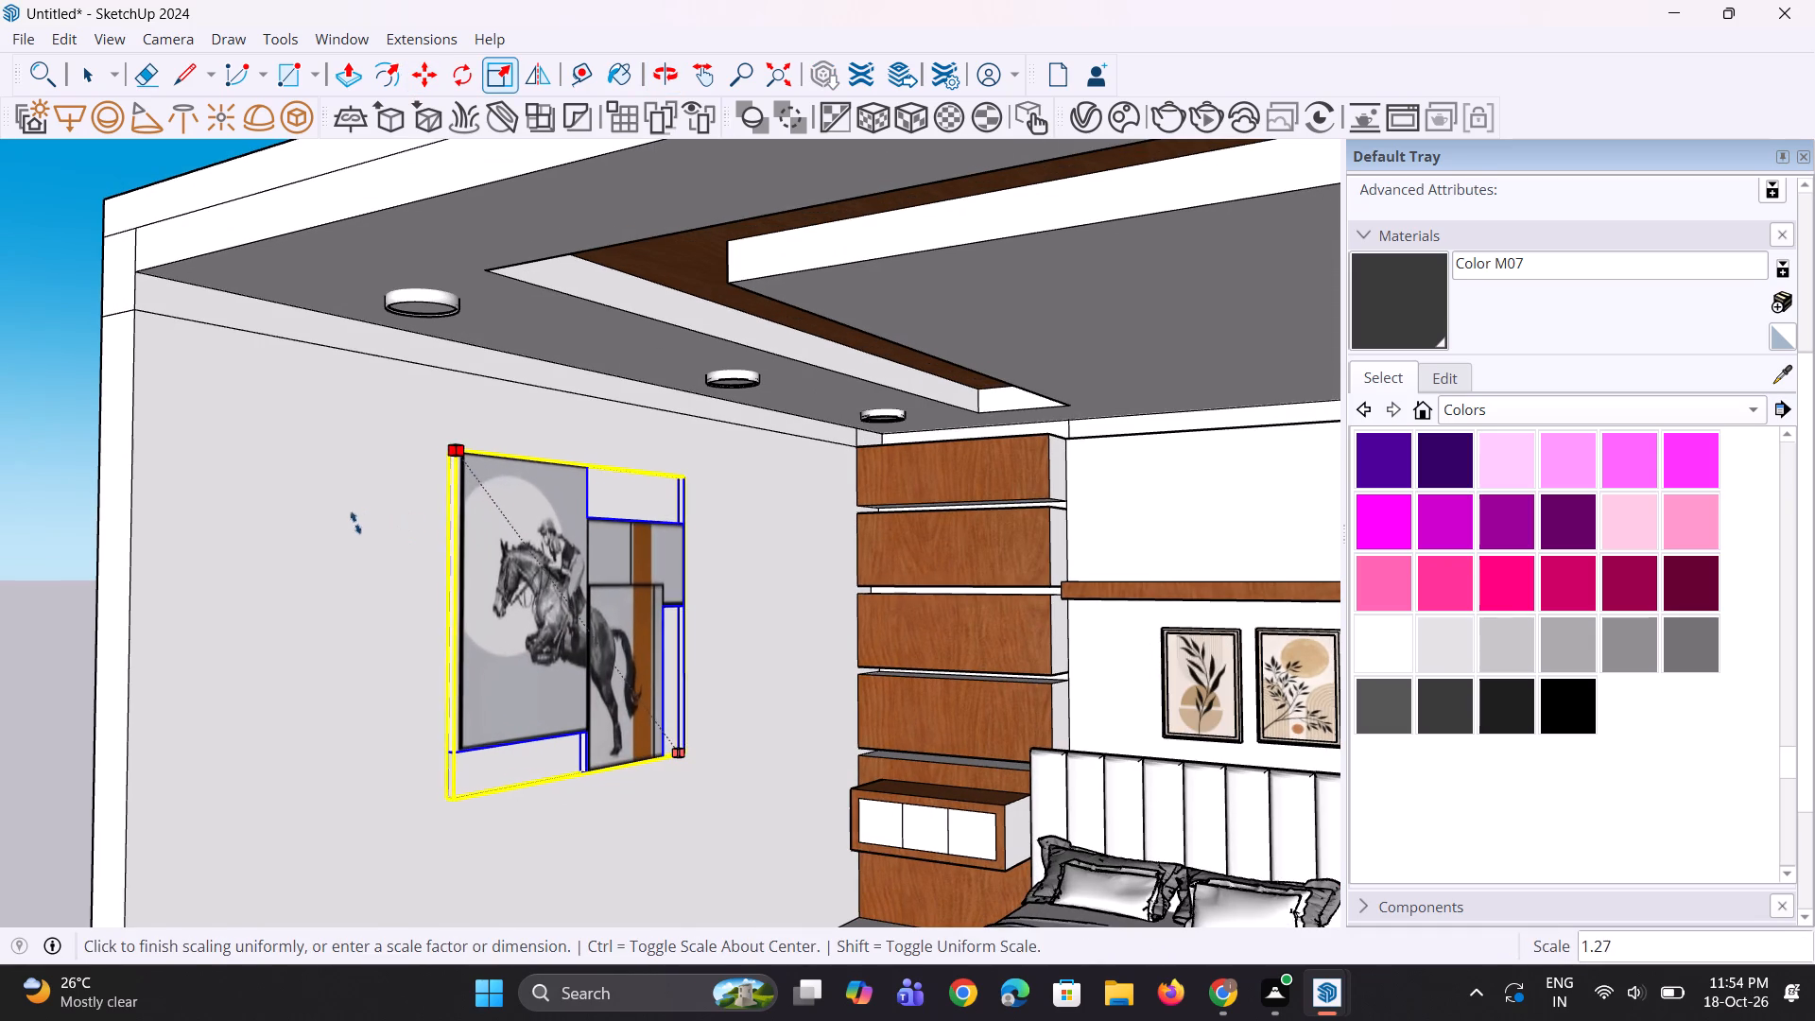
left_click(314, 508)
Lower the enlarged horse wall art on the side wall, shift it about 6 inches toward the bed wall, and deselect it.
scroll(579, 586, "down", 4)
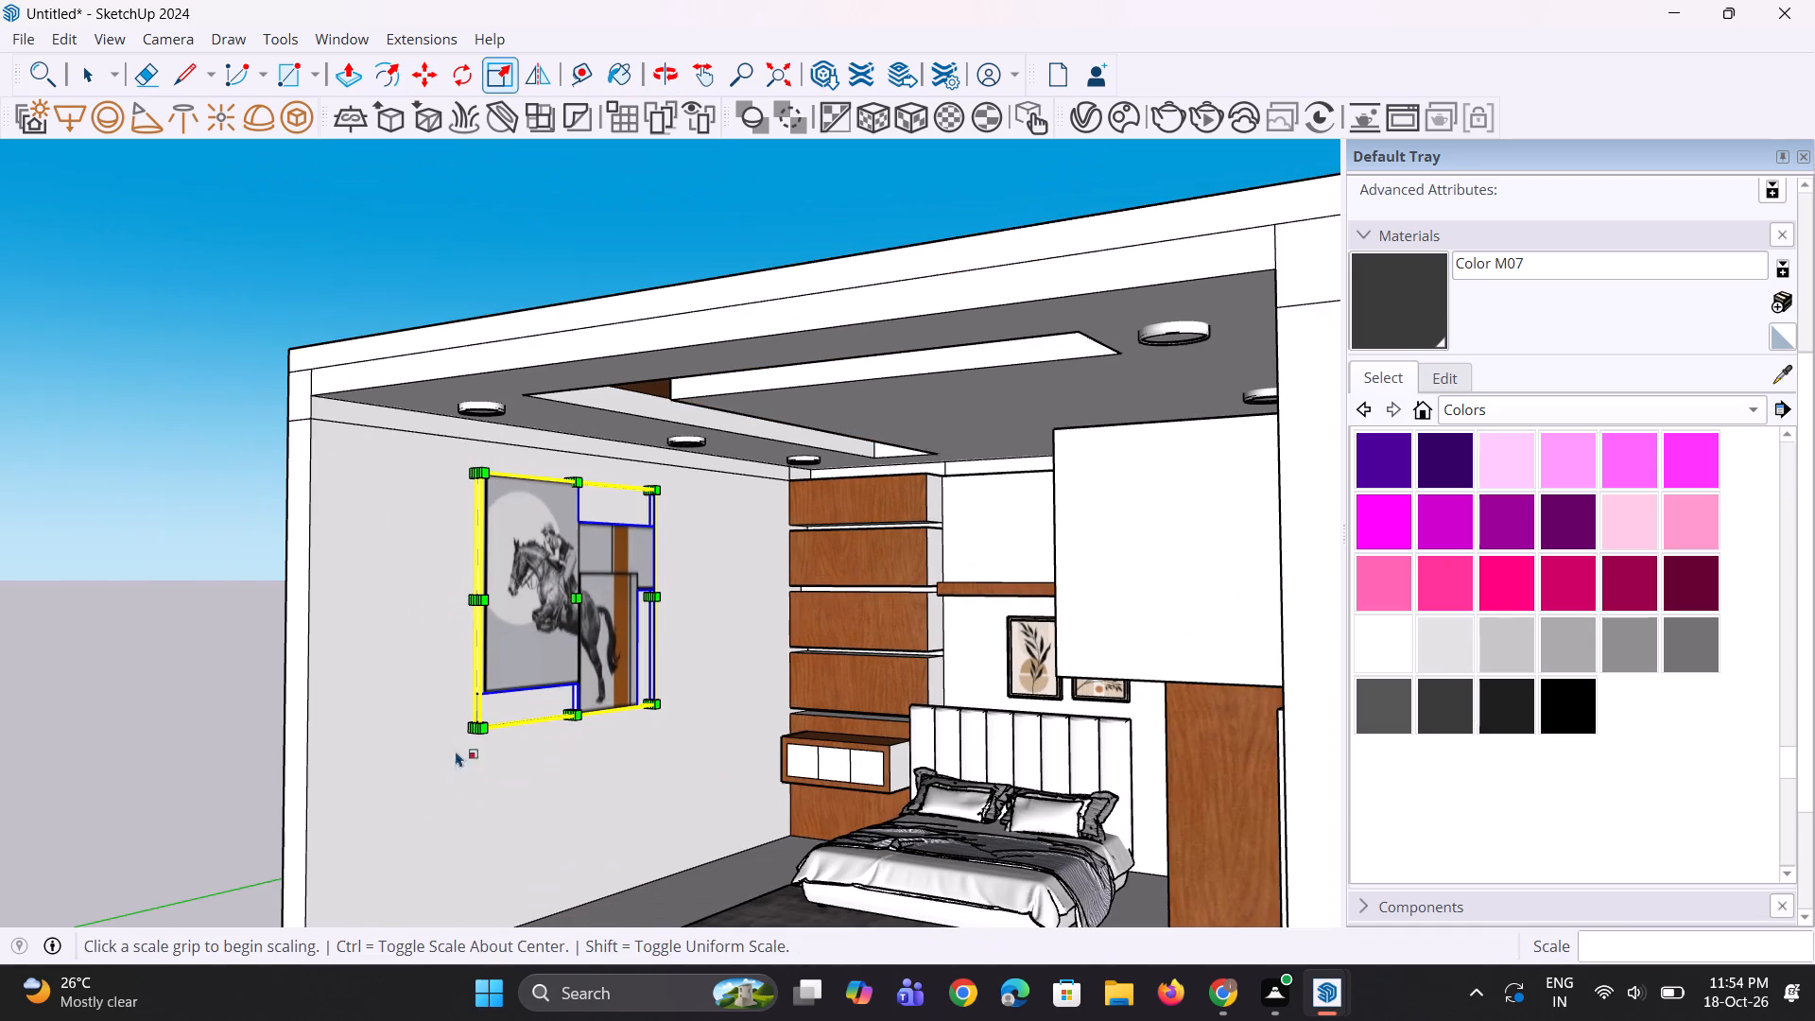
key("m")
scroll(485, 758, "up", 3)
left_click(482, 731)
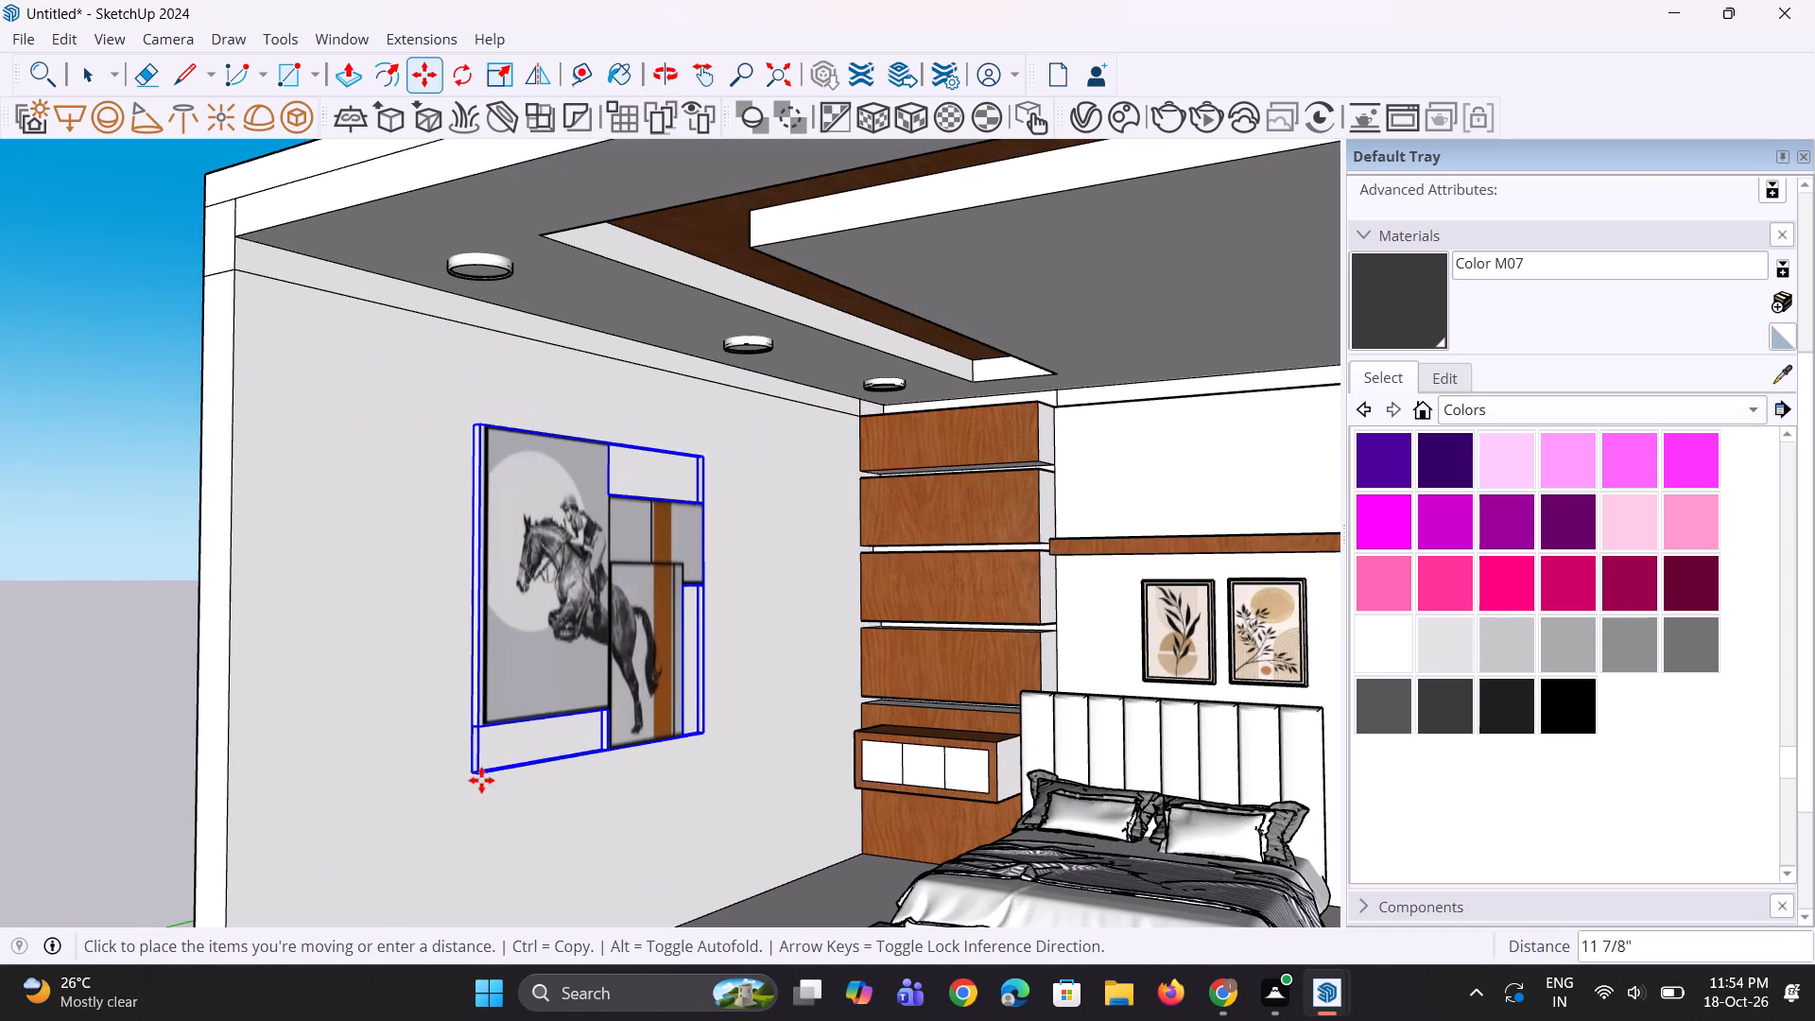
left_click(477, 798)
left_click(708, 758)
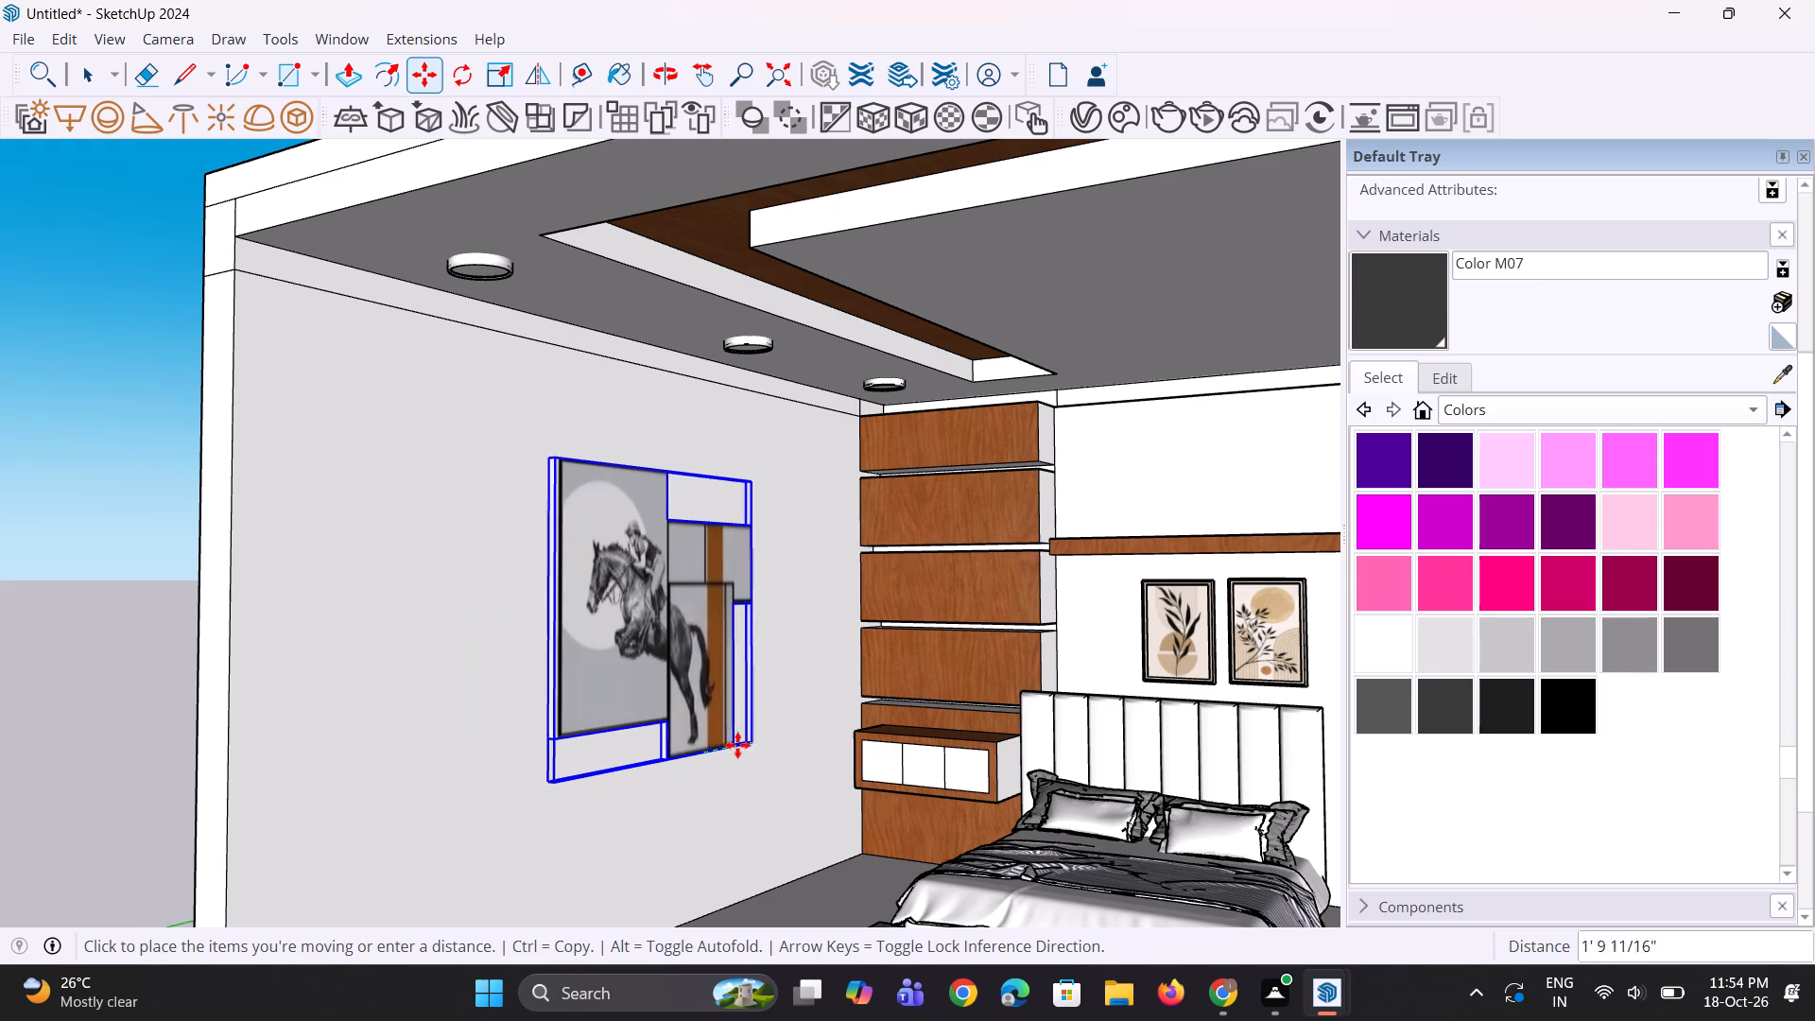
key("Escape")
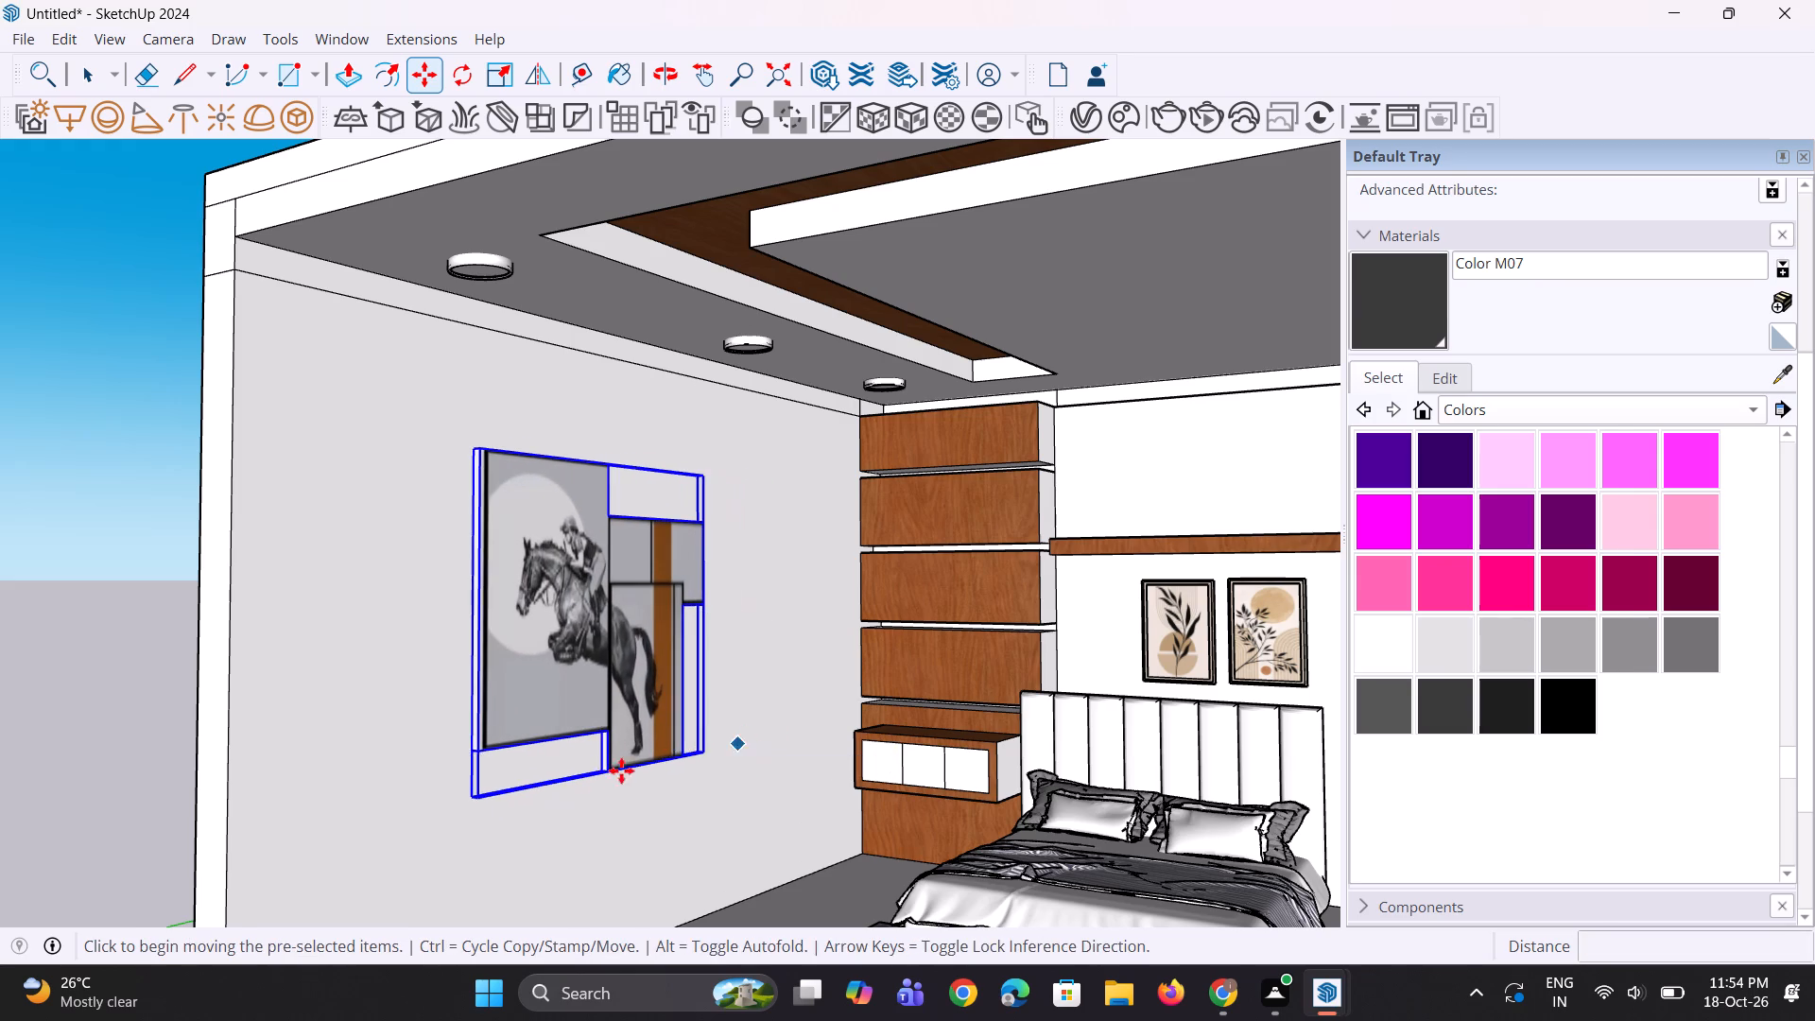
scroll(483, 791, "up", 1)
left_click(482, 797)
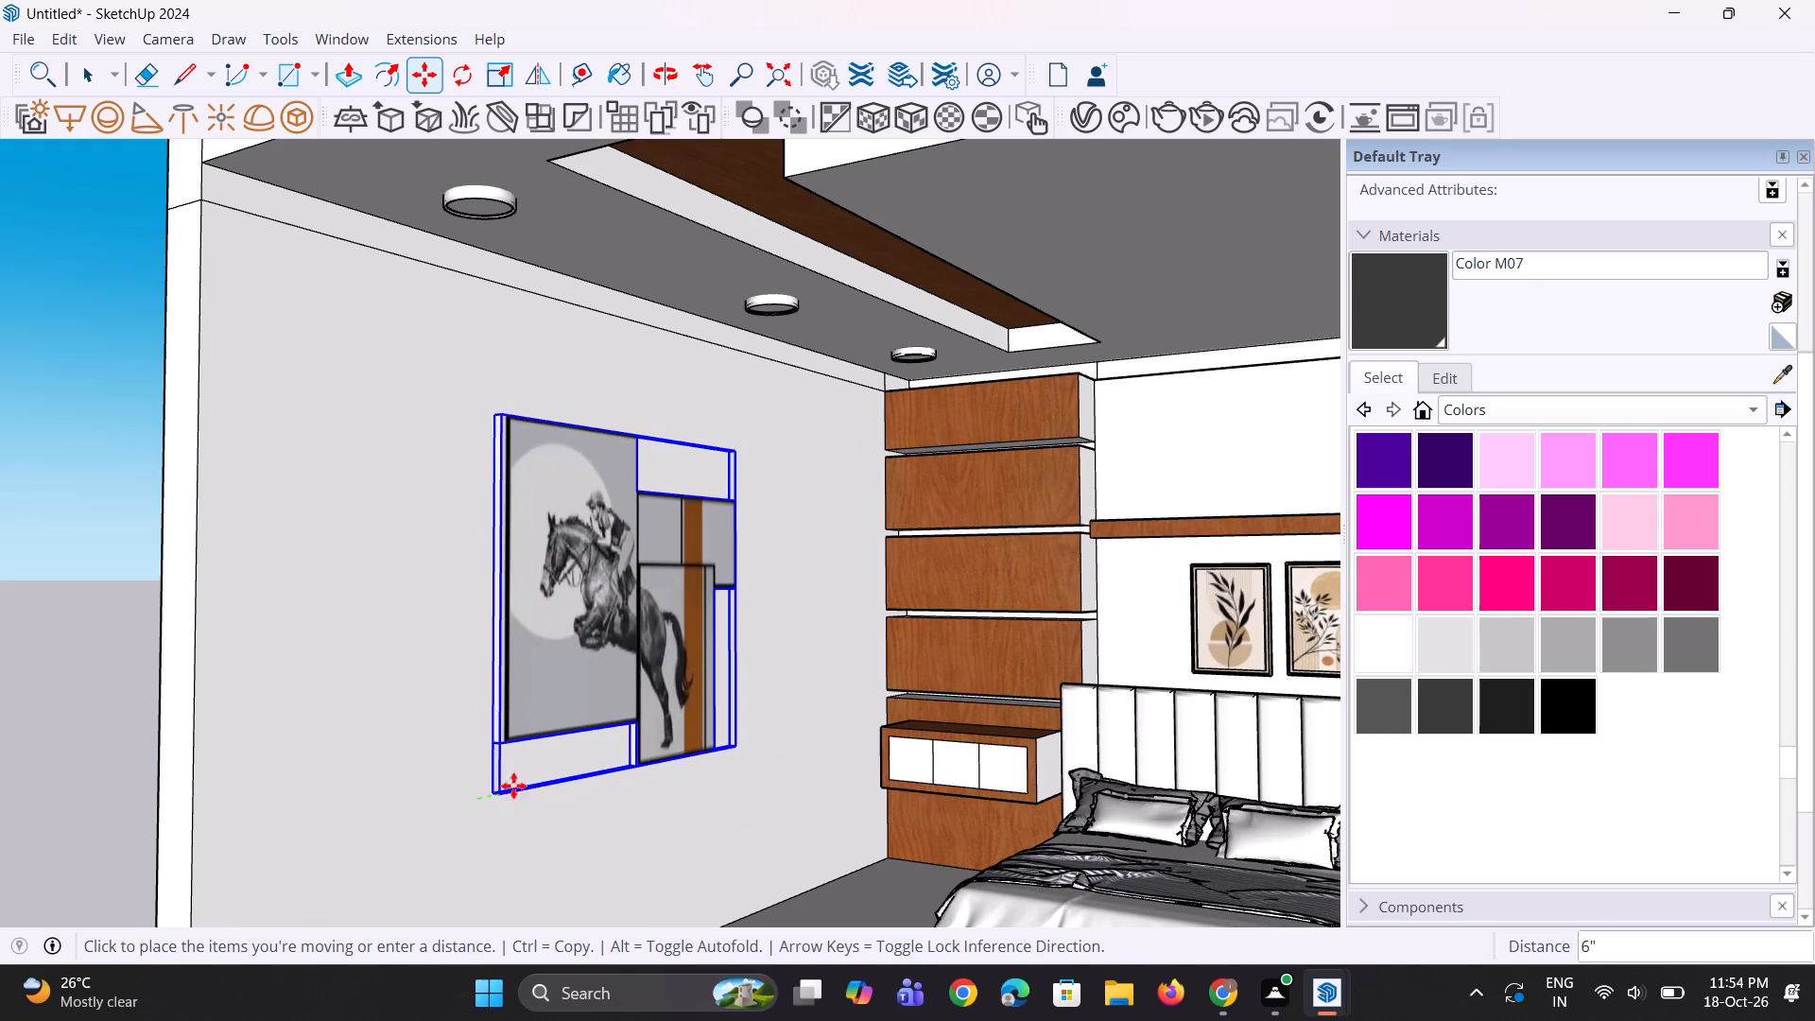
left_click(517, 783)
scroll(666, 769, "down", 5)
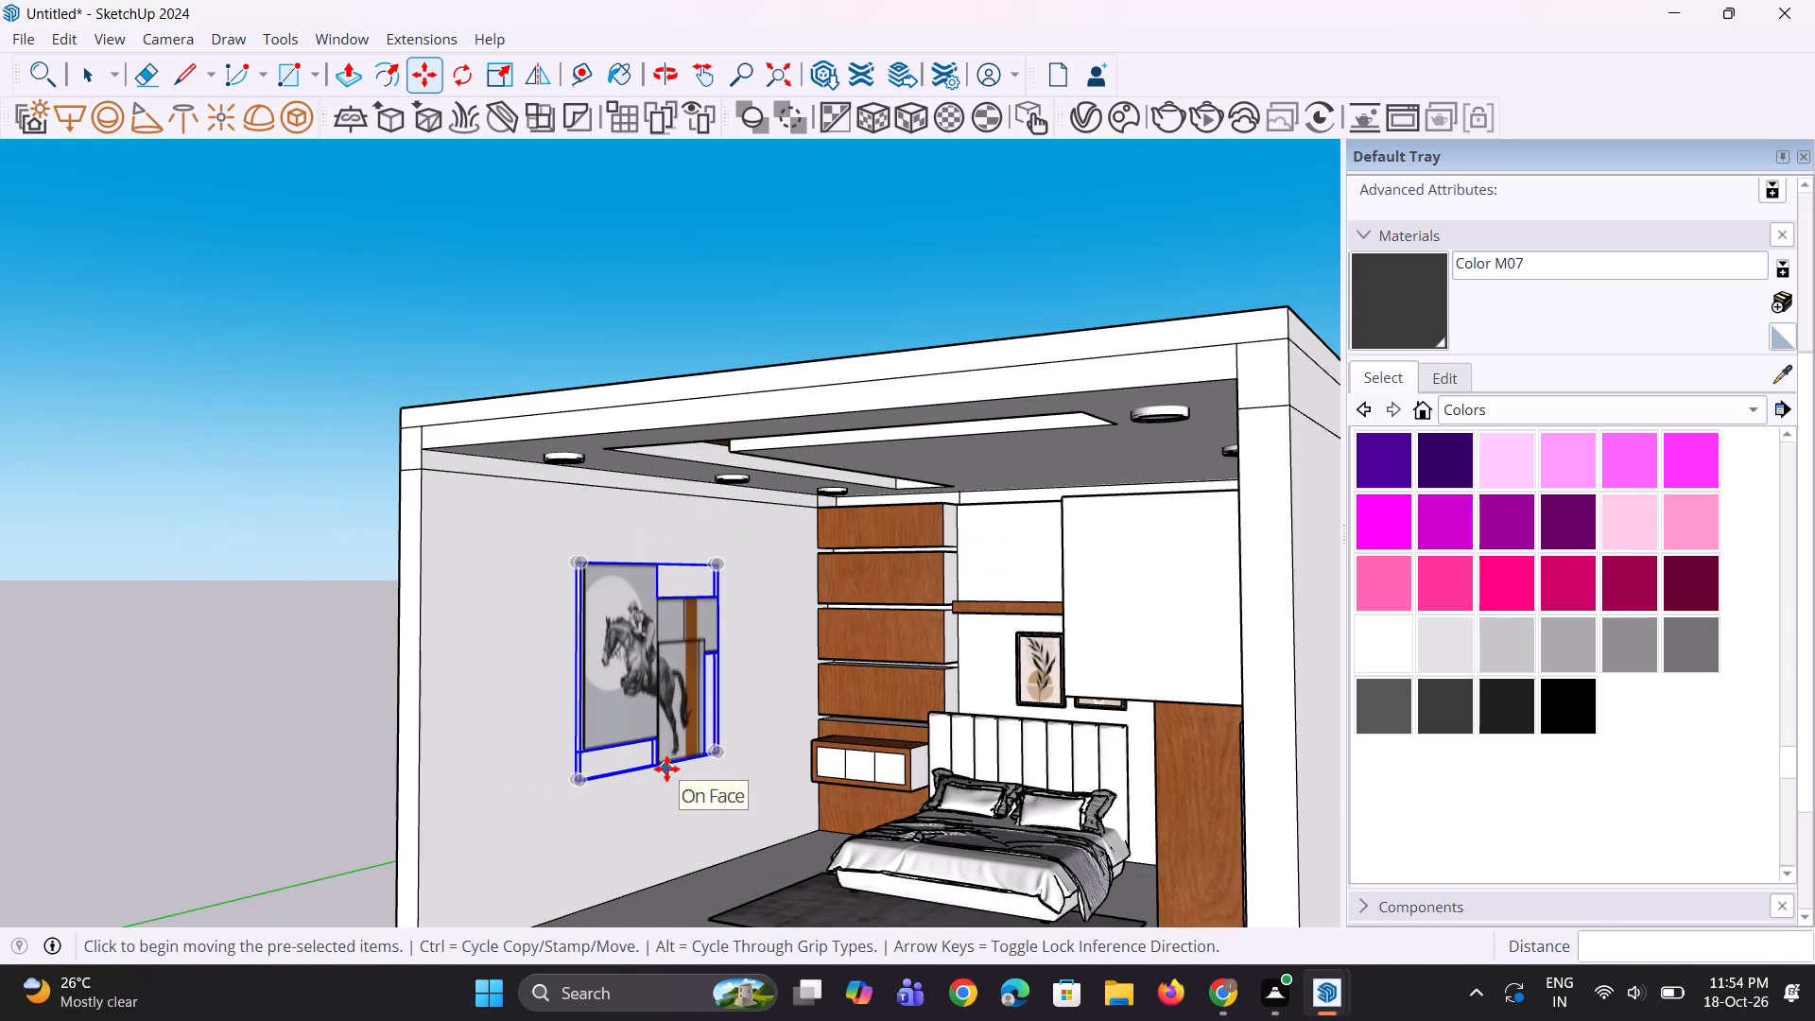
key("space")
key("space")
left_click(352, 762)
Examine the horse wall art's placement and the furnished bedroom from the front and from above.
middle_click_drag(671, 771, 793, 790)
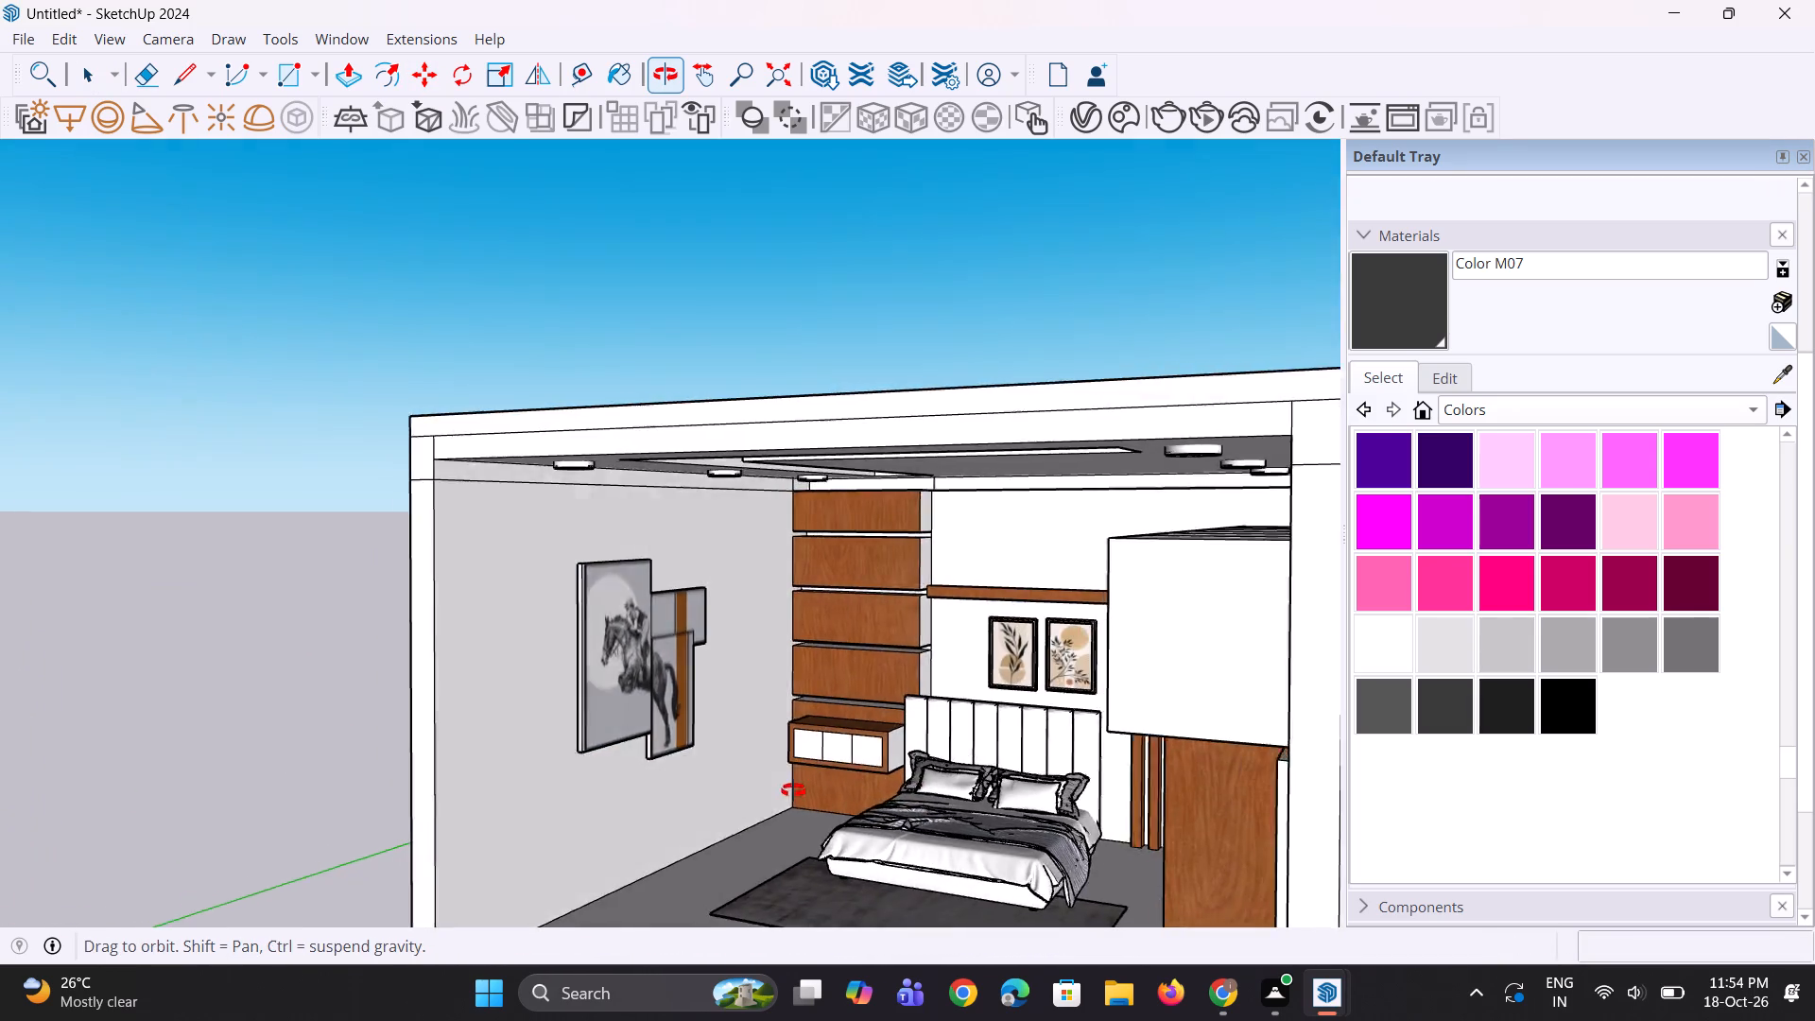
middle_click_drag(793, 790, 815, 782)
scroll(756, 719, "down", 5)
middle_click_drag(752, 731, 873, 639)
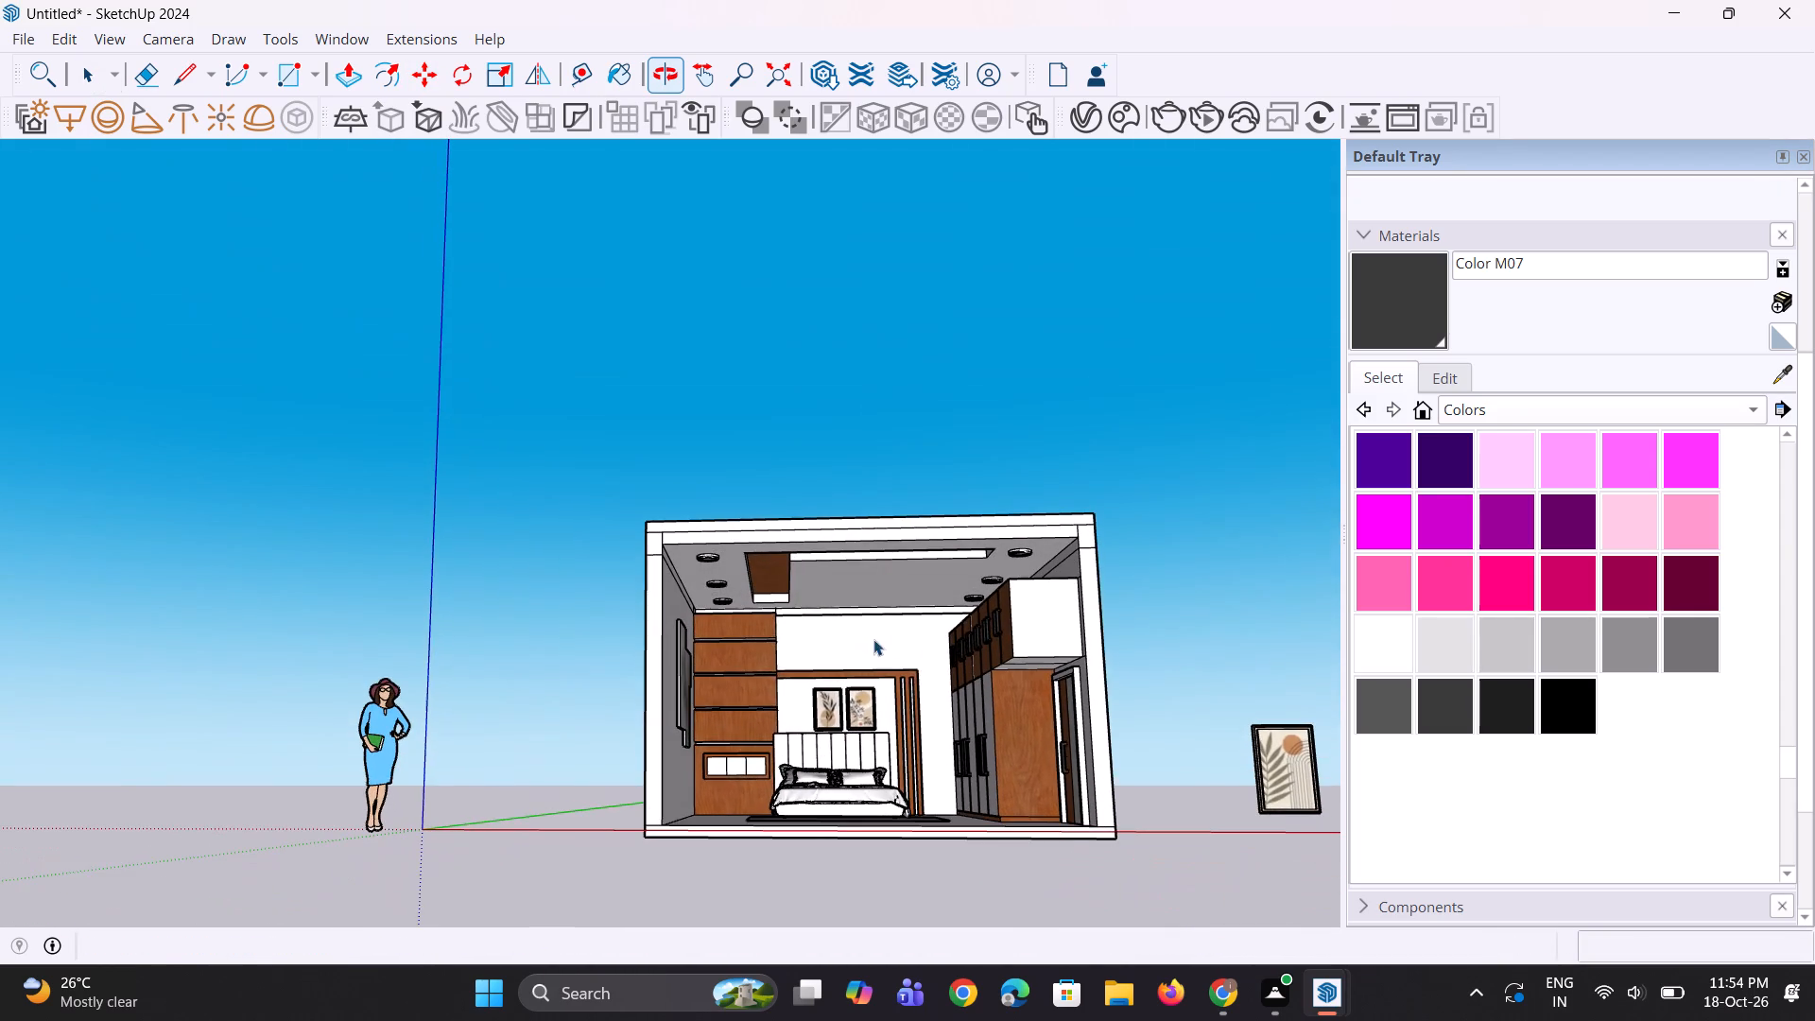
scroll(672, 703, "up", 2)
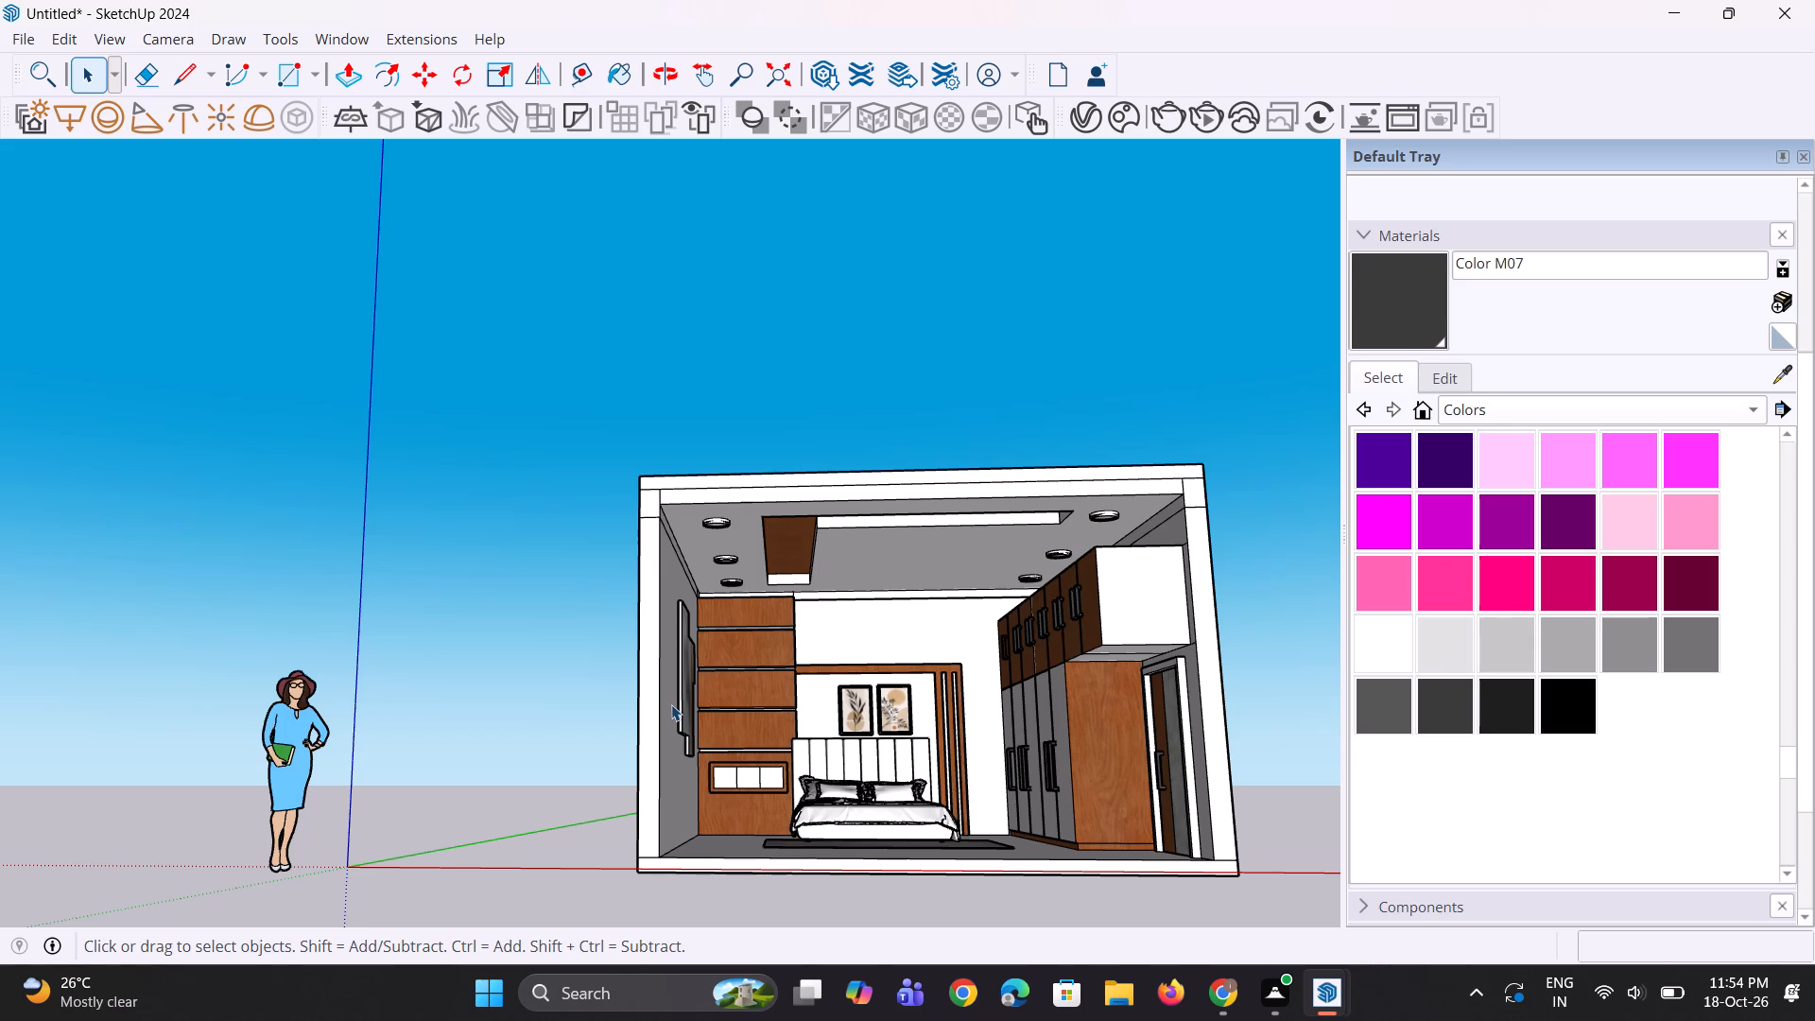
scroll(135, 713, "down", 3)
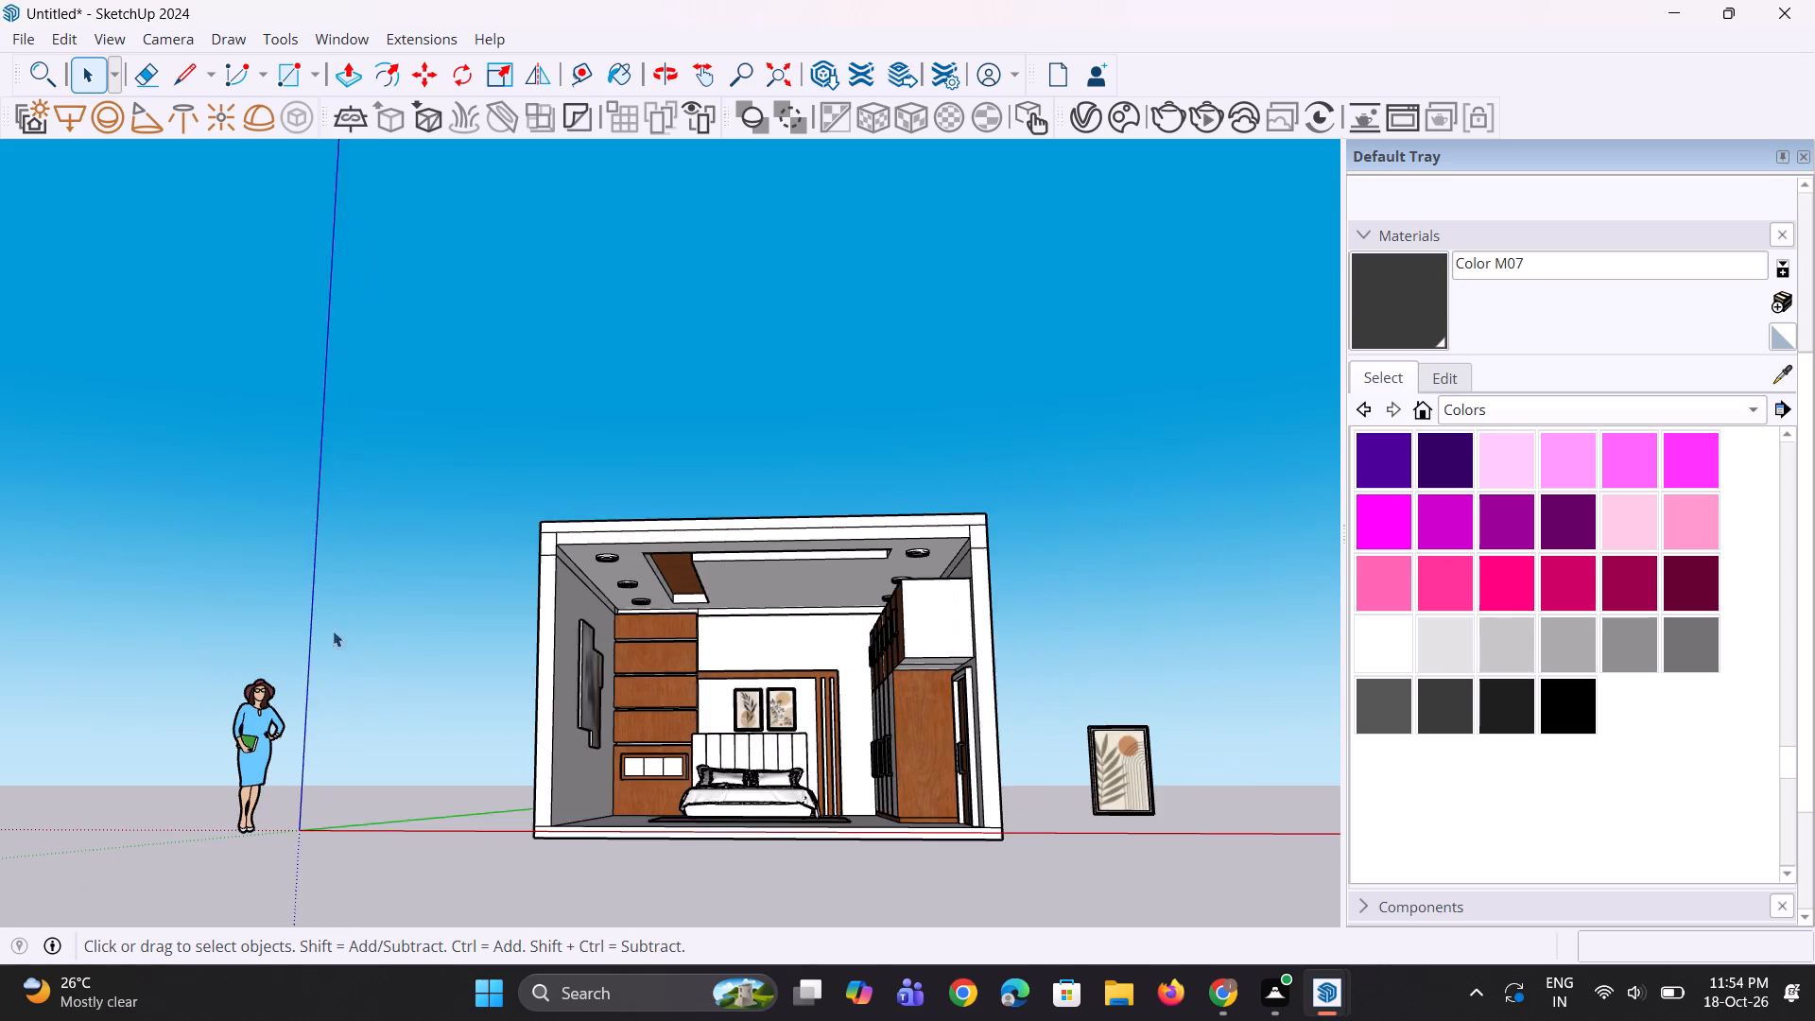
middle_click_drag(431, 672, 410, 889)
scroll(260, 632, "up", 1)
scroll(776, 822, "up", 3)
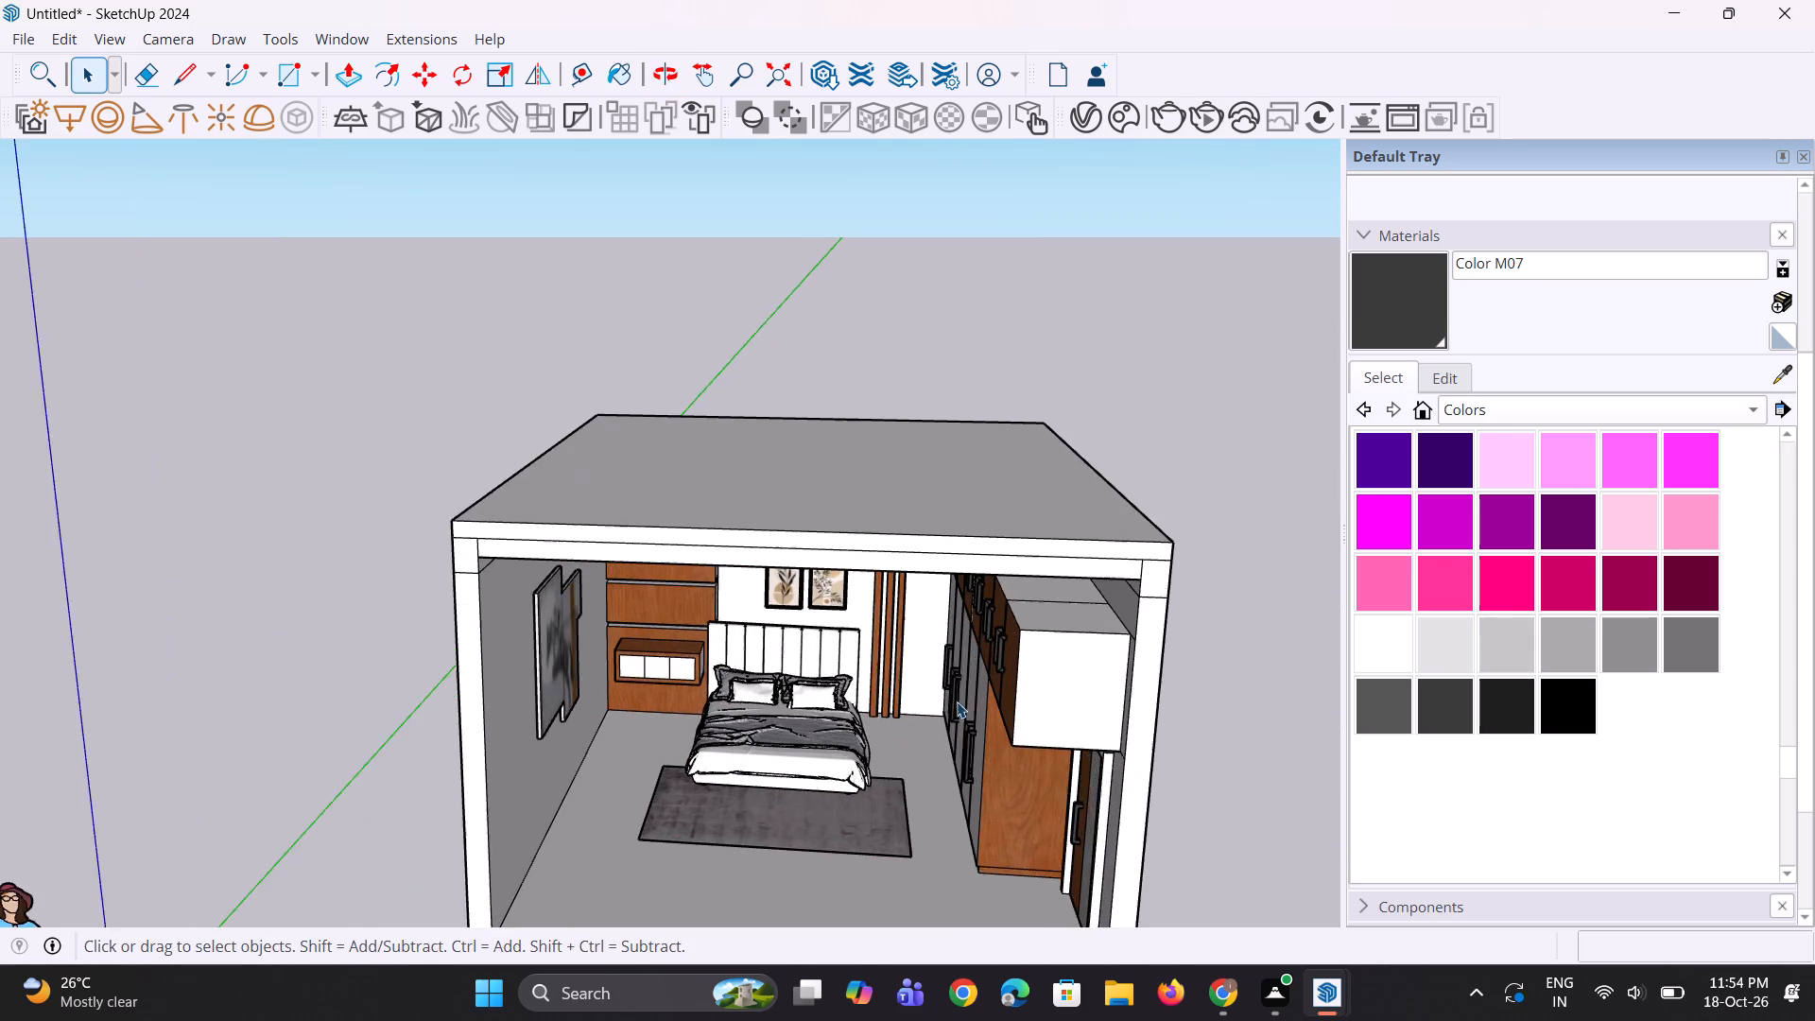
Import the Lamp+10 (1) model from Downloads and place it on top of the floating bedside unit.
scroll(1201, 649, "up", 3)
scroll(406, 681, "up", 1)
left_click(38, 35)
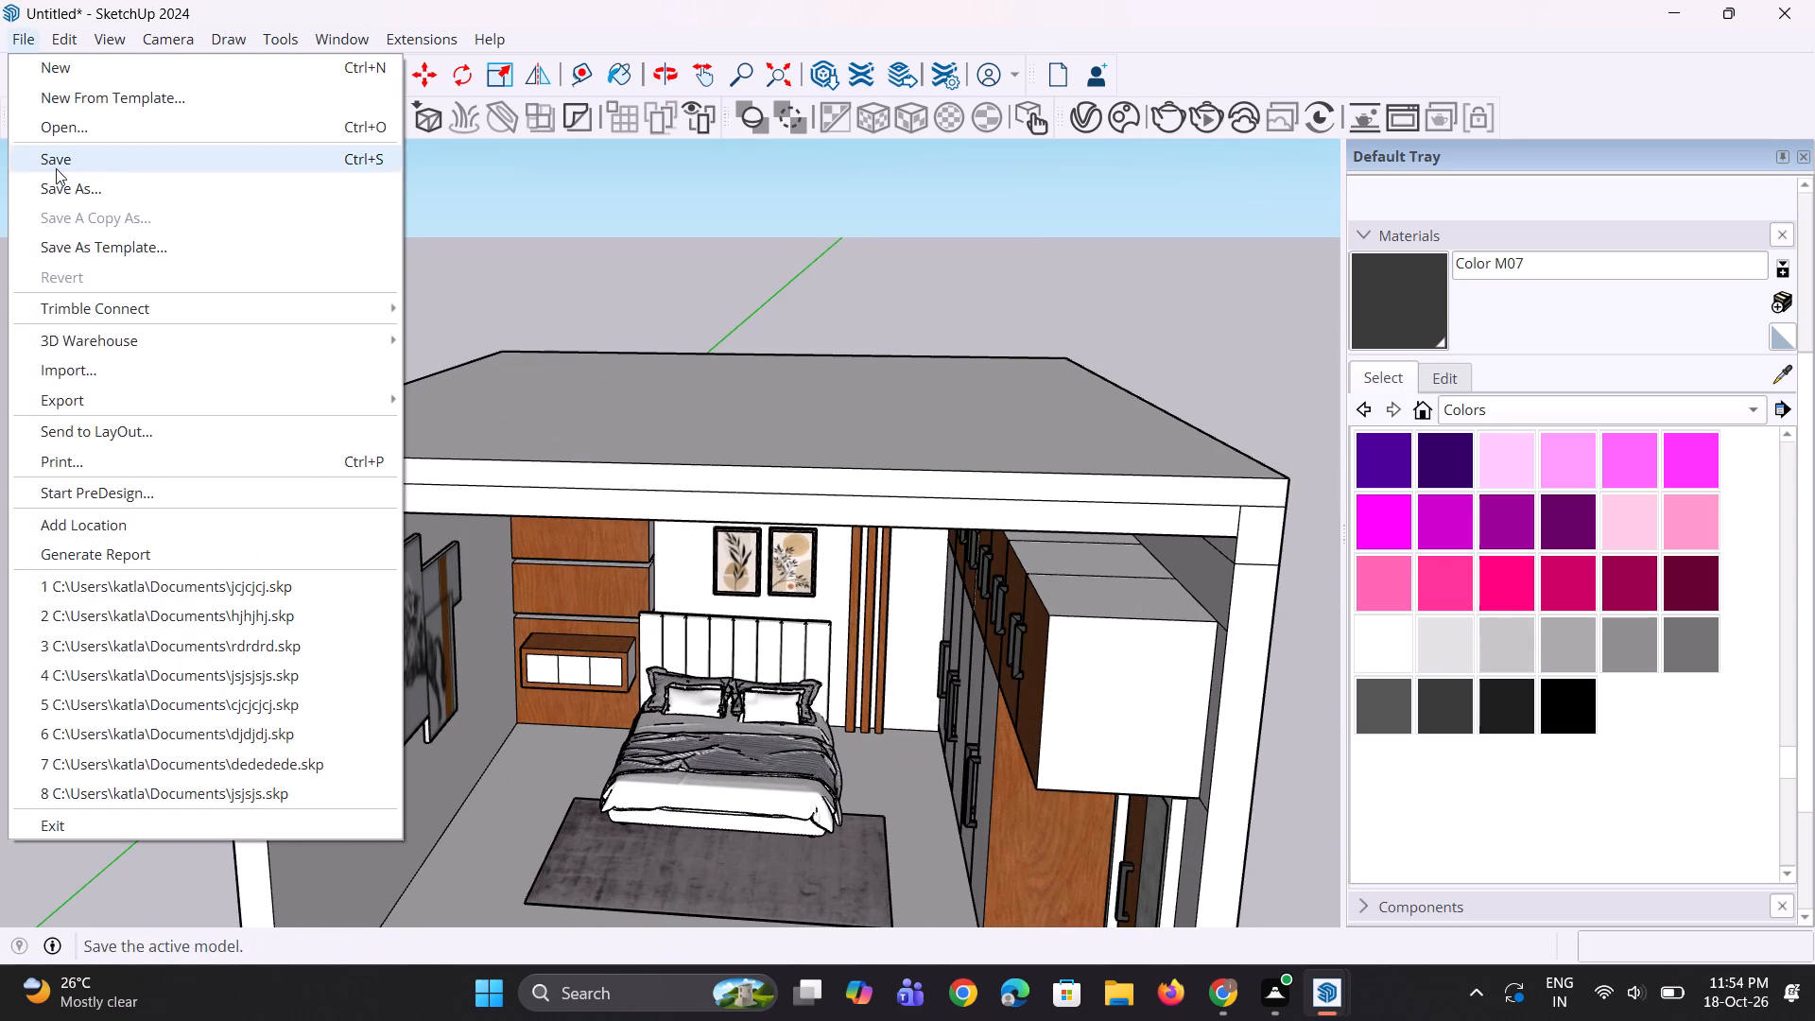
left_click(95, 371)
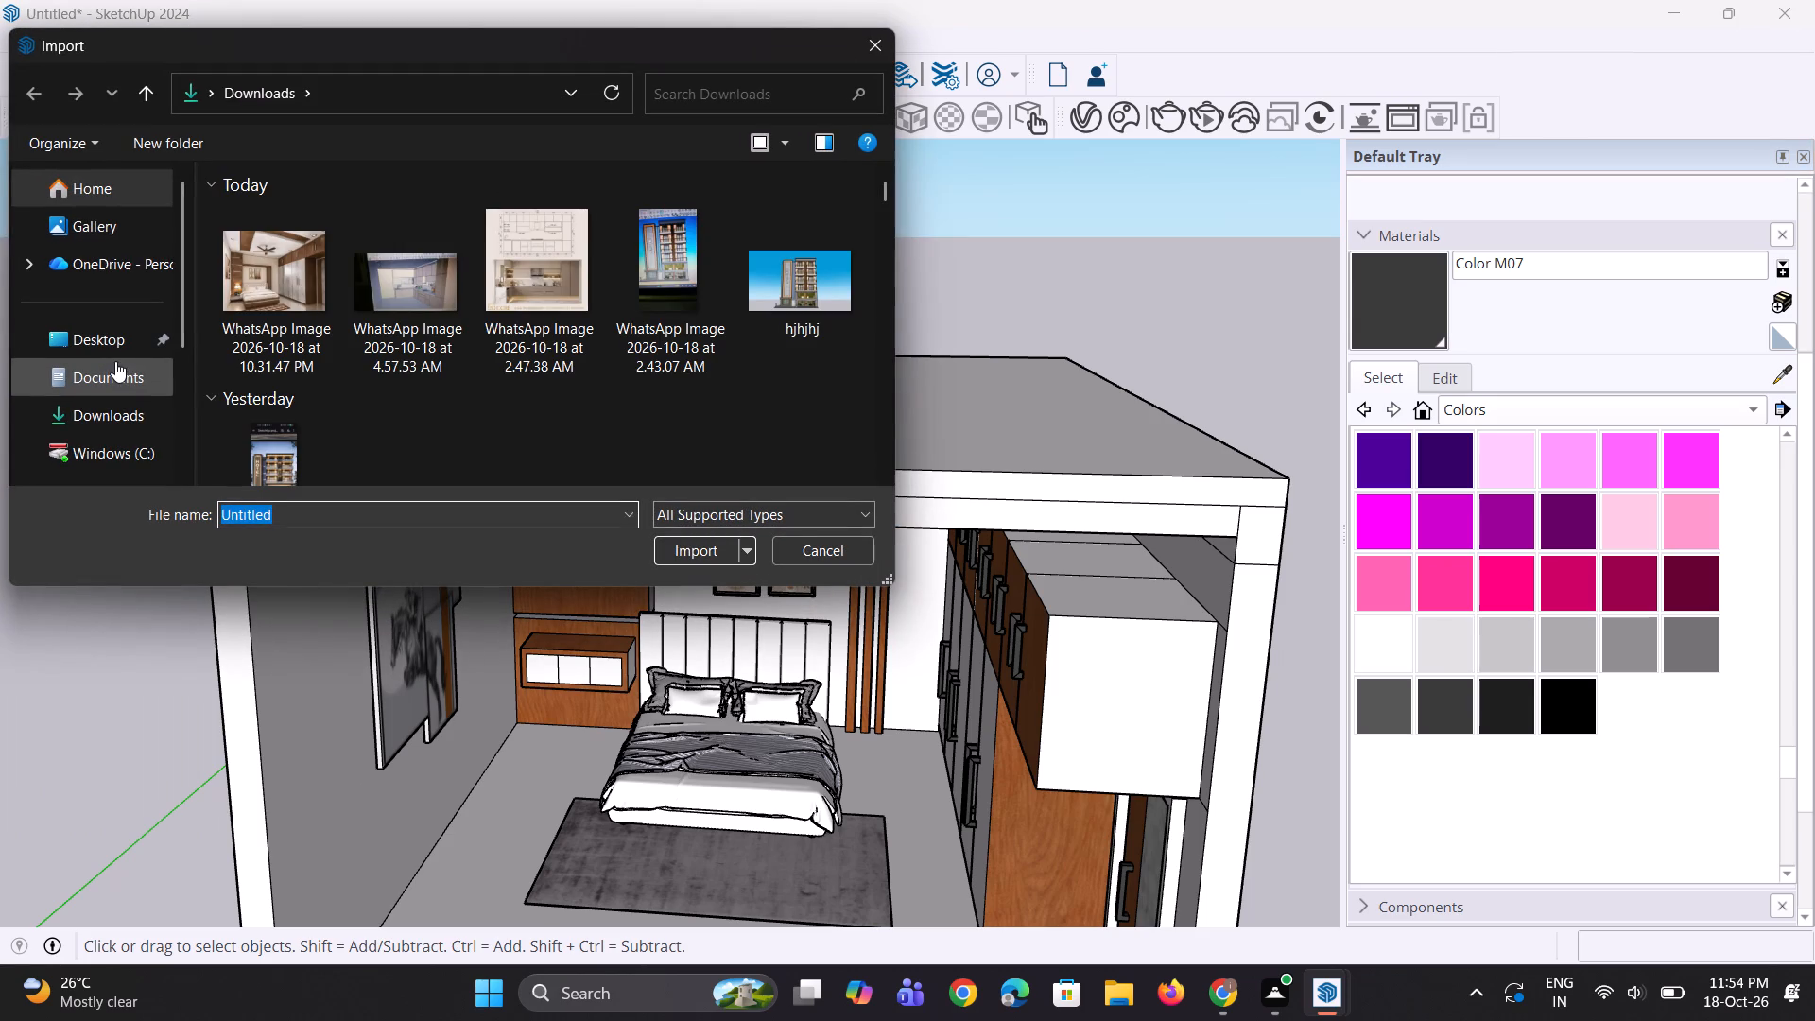
scroll(320, 389, "down", 4)
scroll(446, 372, "down", 3)
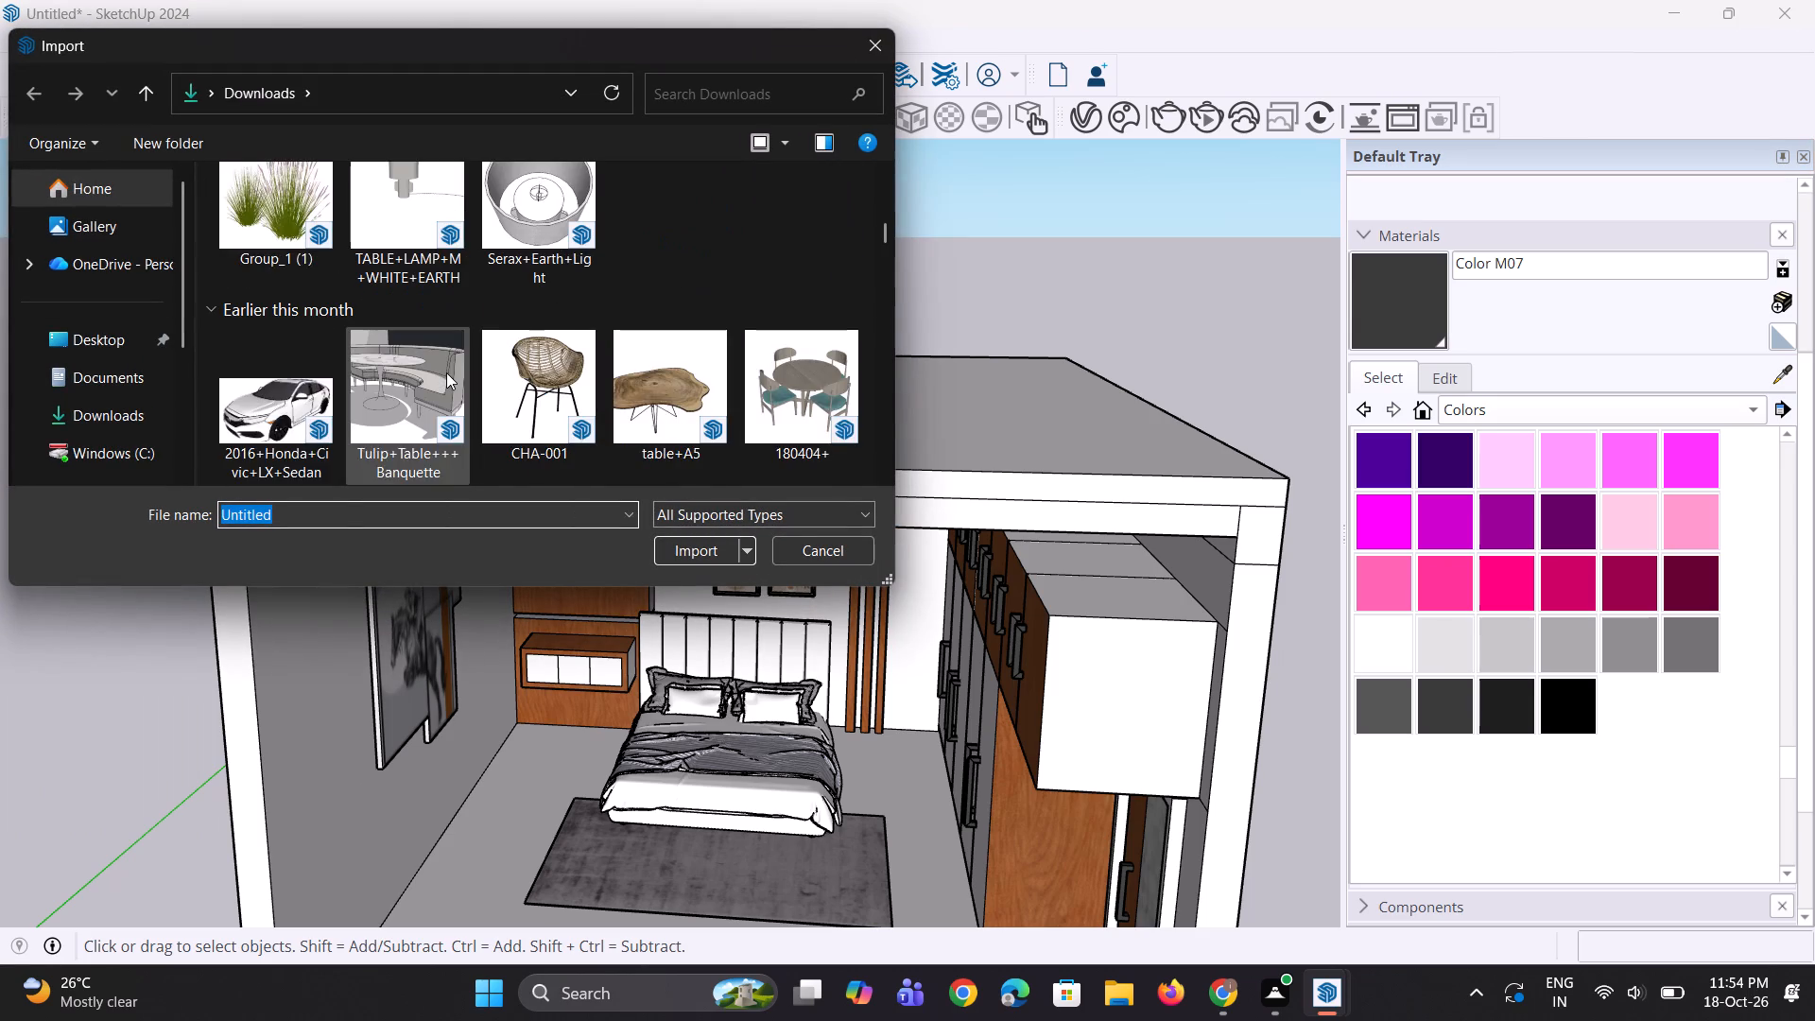
scroll(446, 372, "up", 3)
scroll(446, 372, "down", 7)
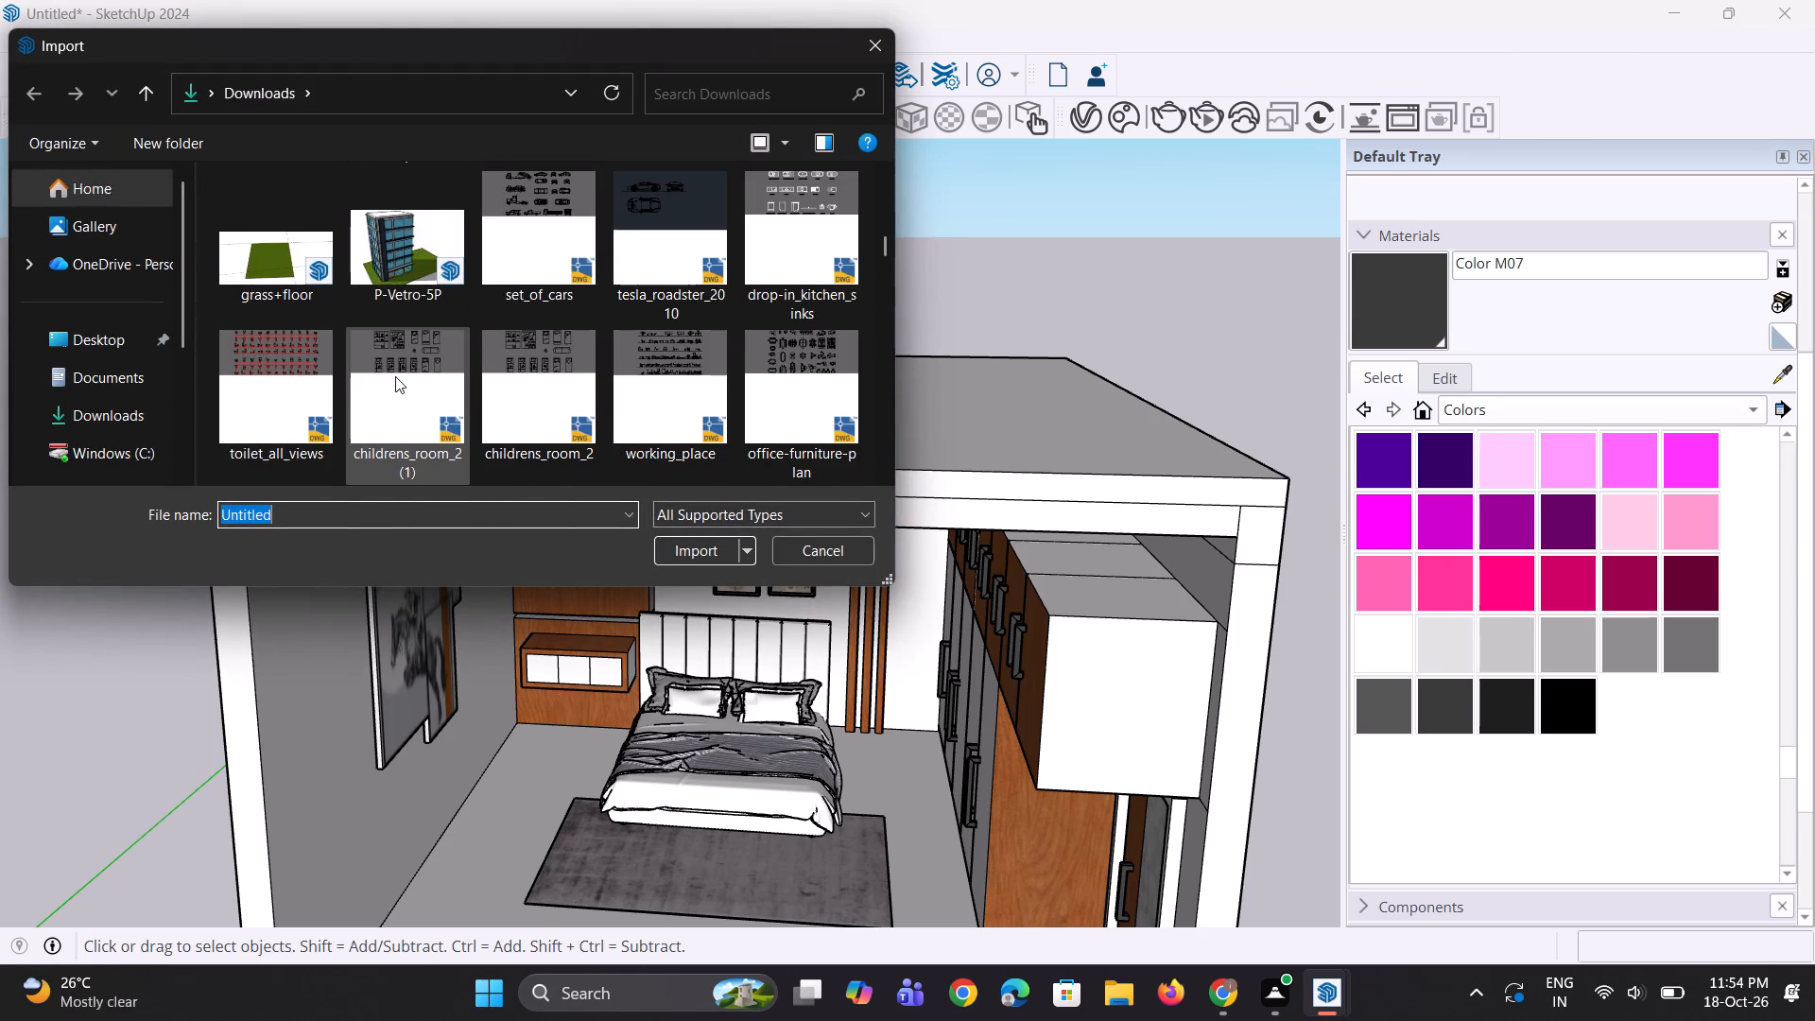
scroll(395, 375, "down", 10)
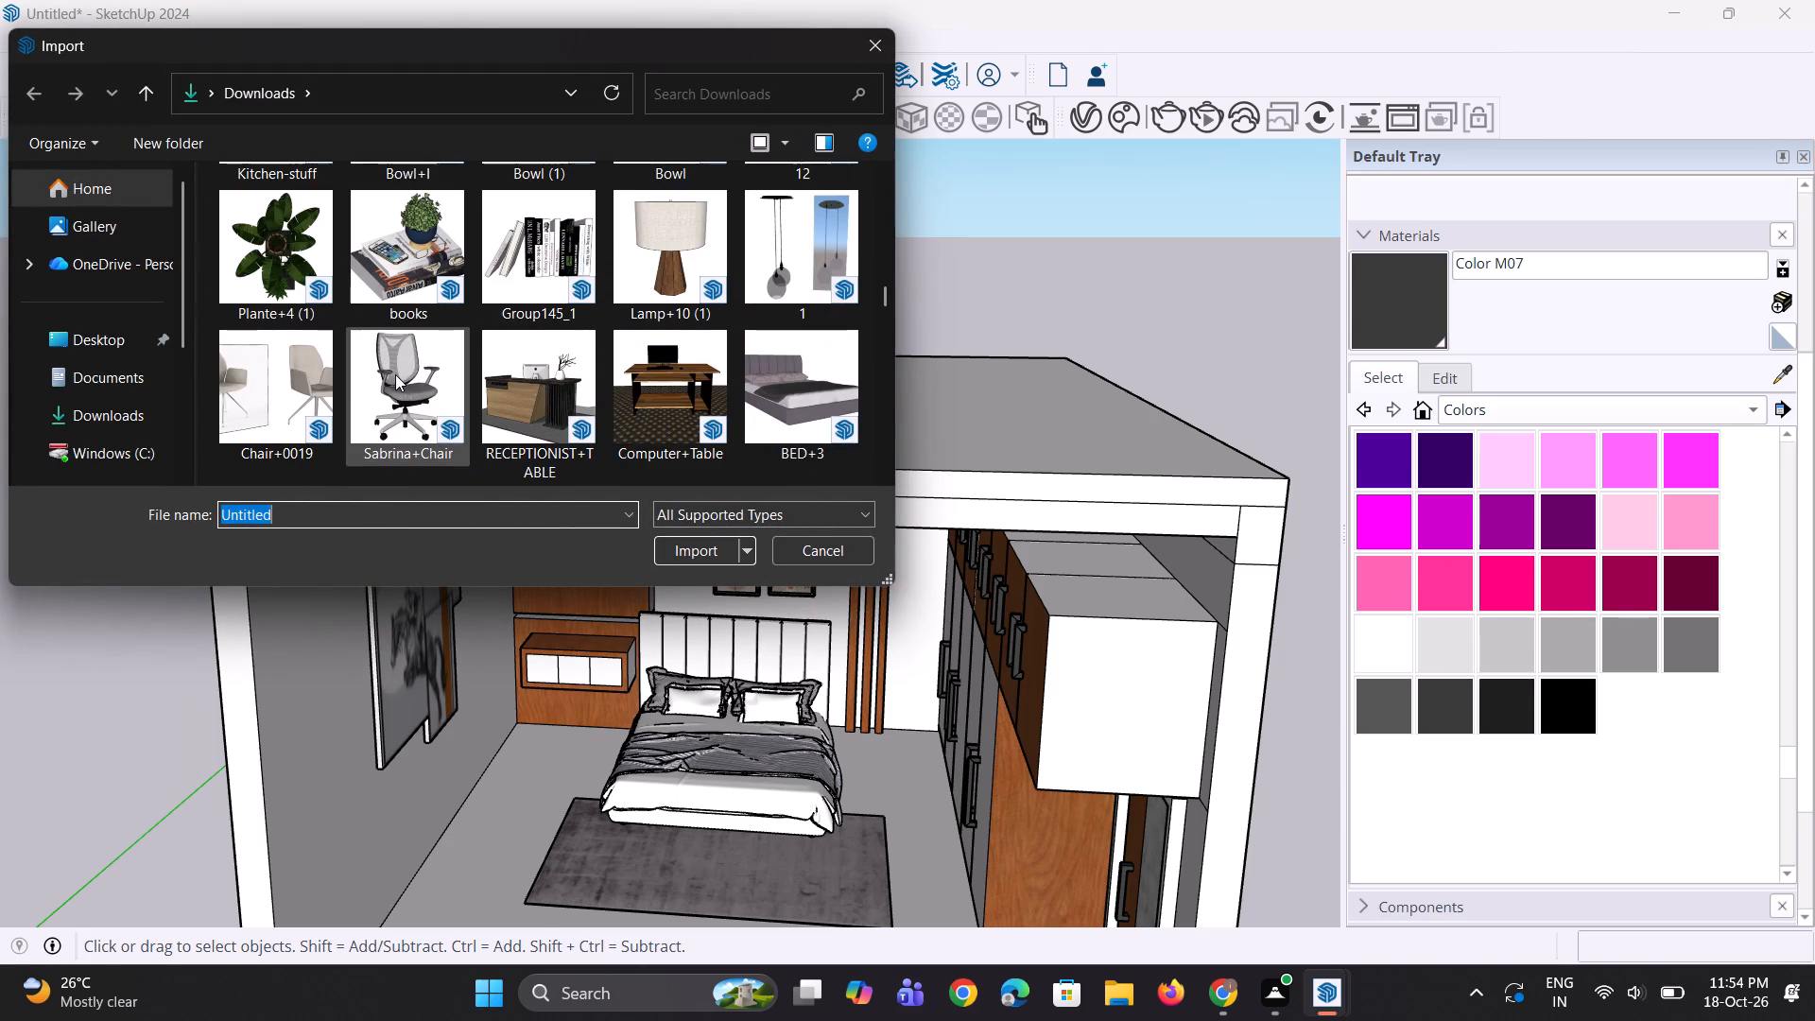
left_click(642, 253)
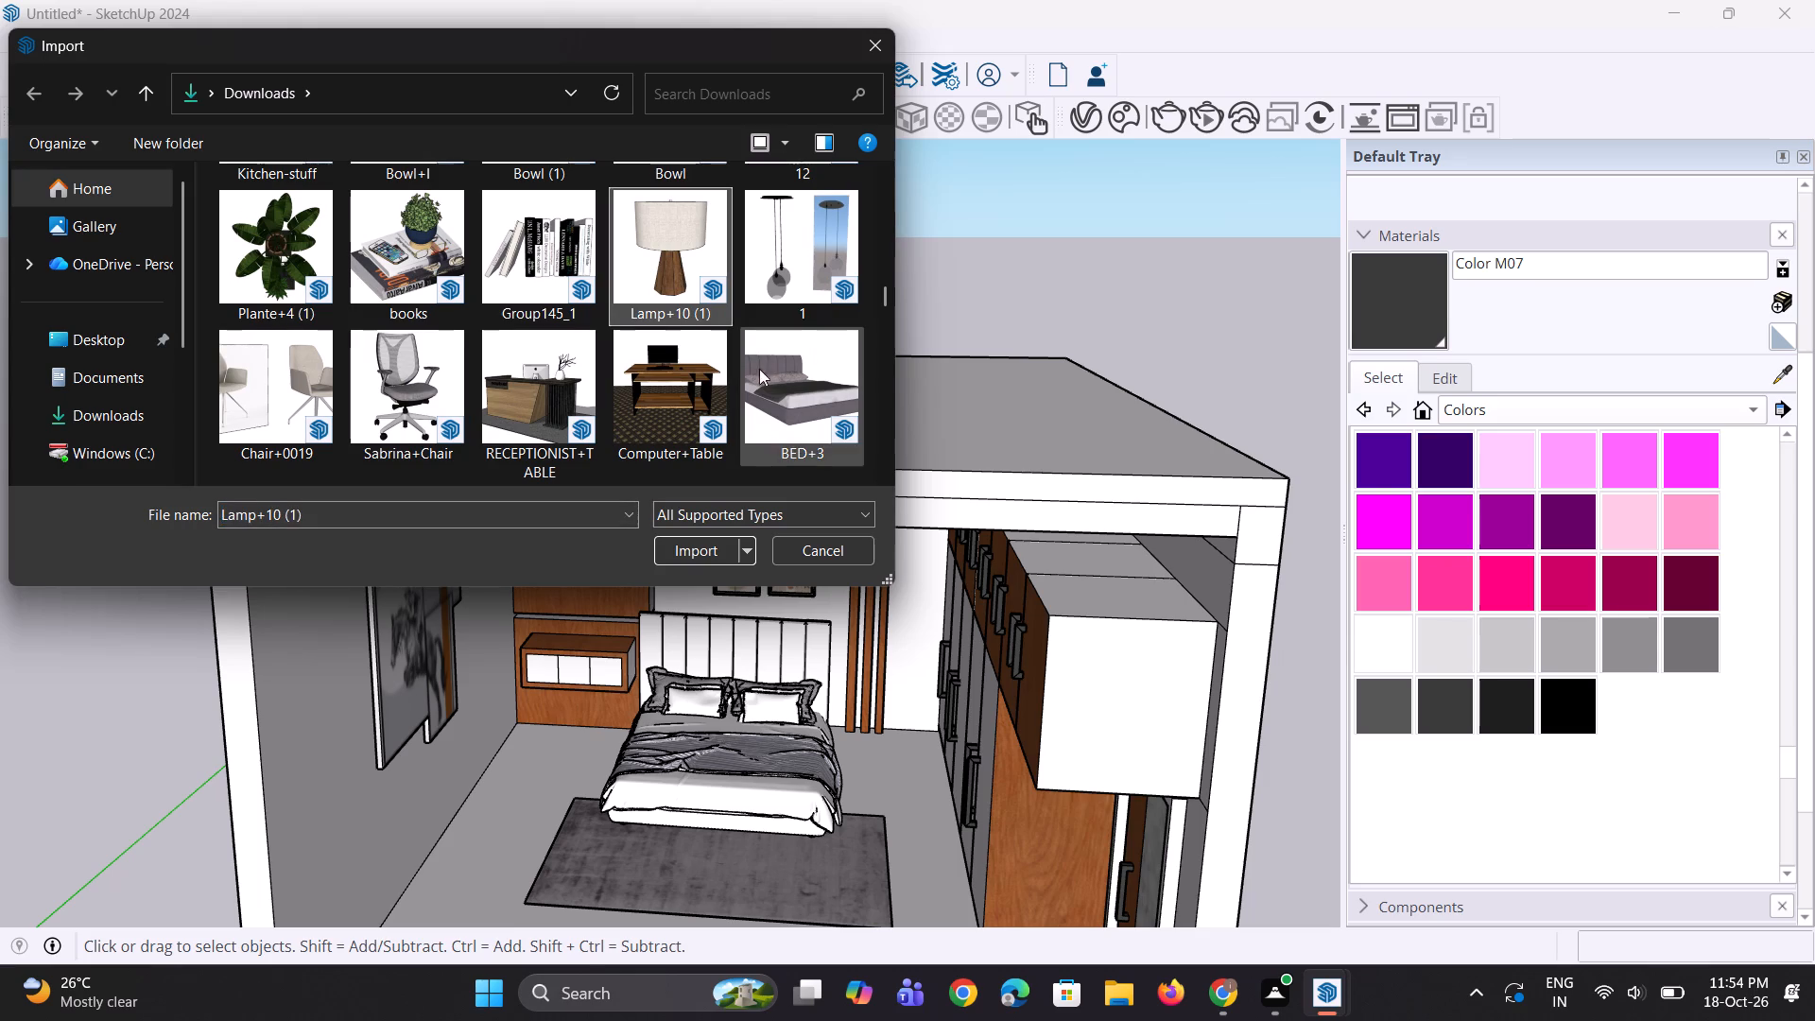
left_click(692, 545)
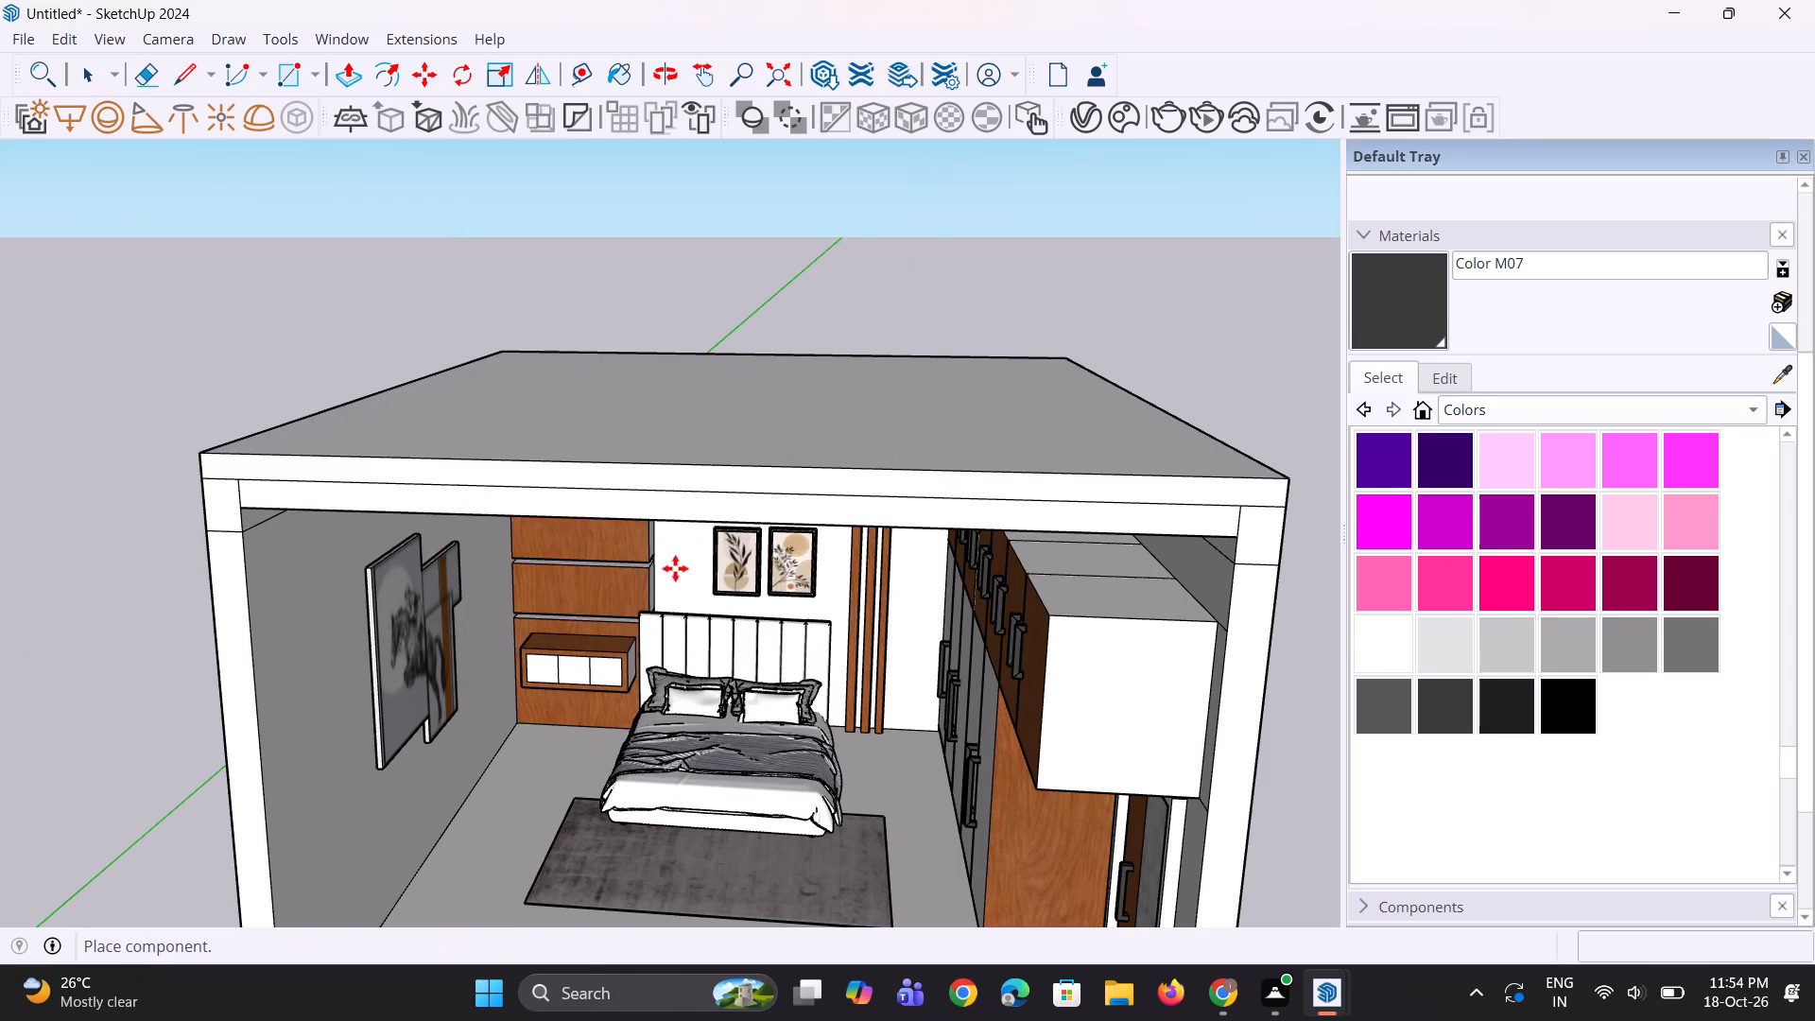
scroll(549, 655, "up", 4)
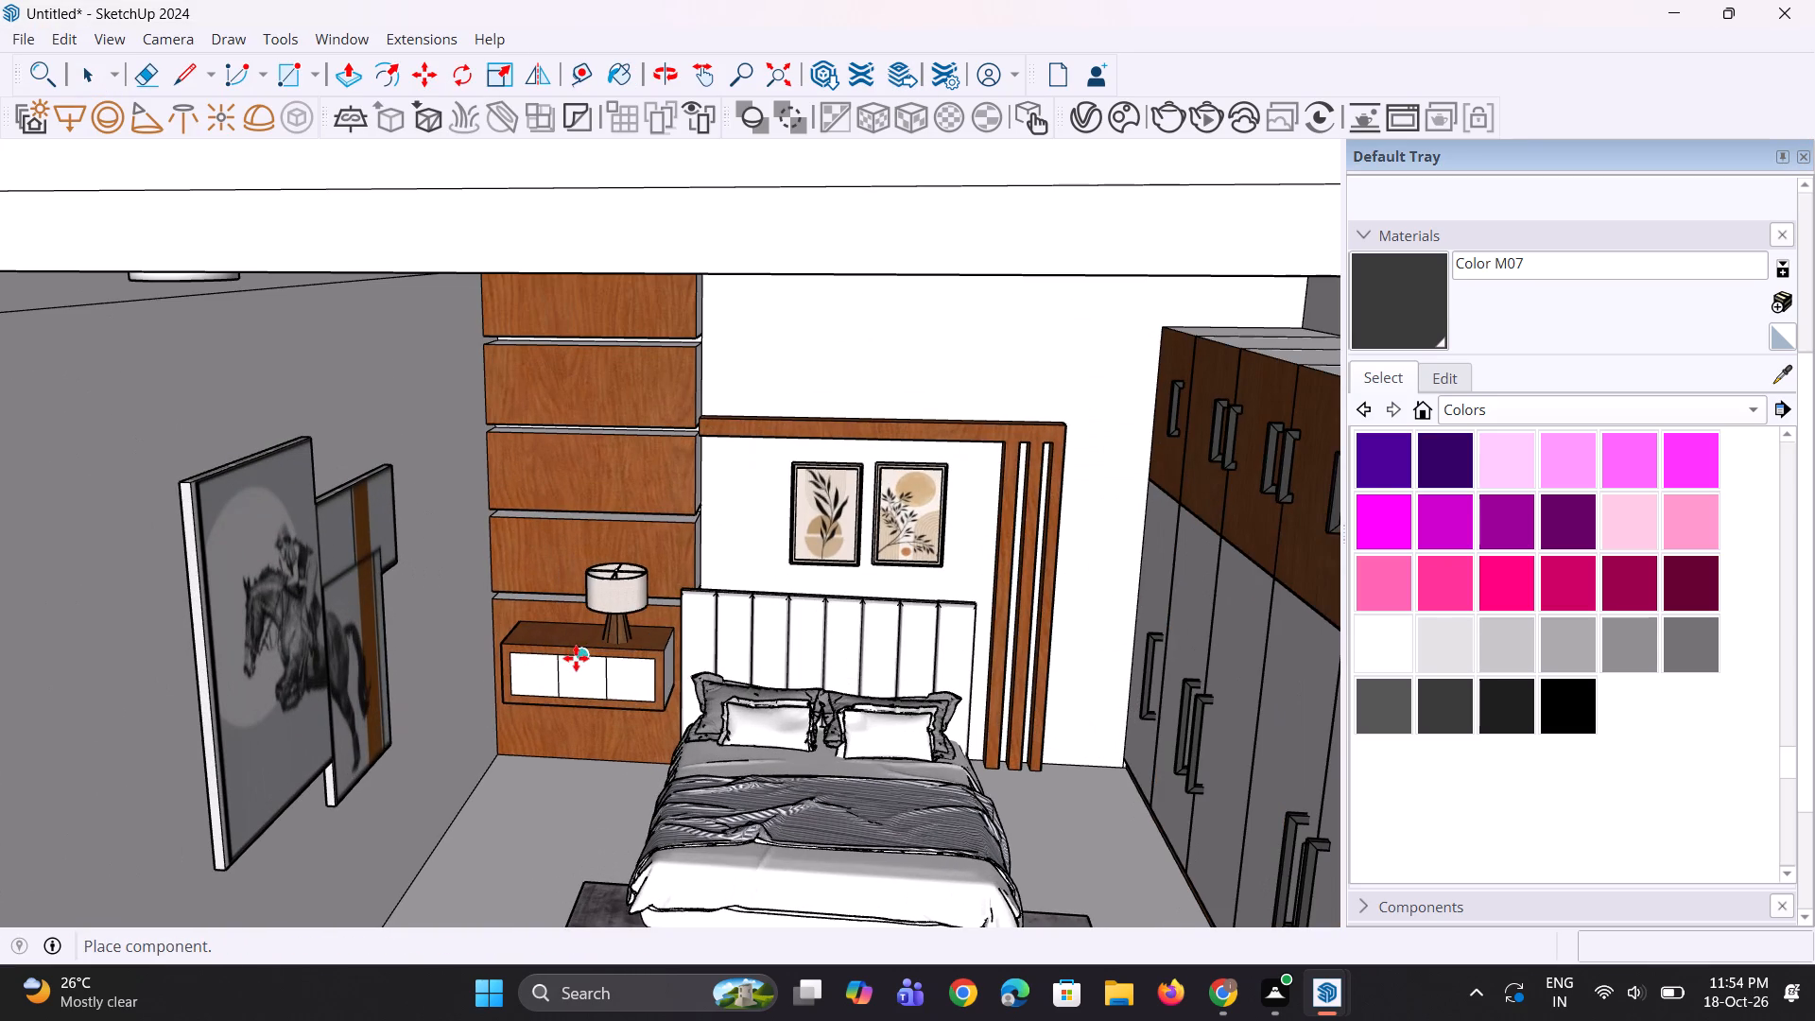
left_click(579, 649)
Scale the table lamp up slightly and uniformly from its upper rear corner, then deselect it.
middle_click_drag(651, 675, 631, 690)
scroll(621, 630, "up", 2)
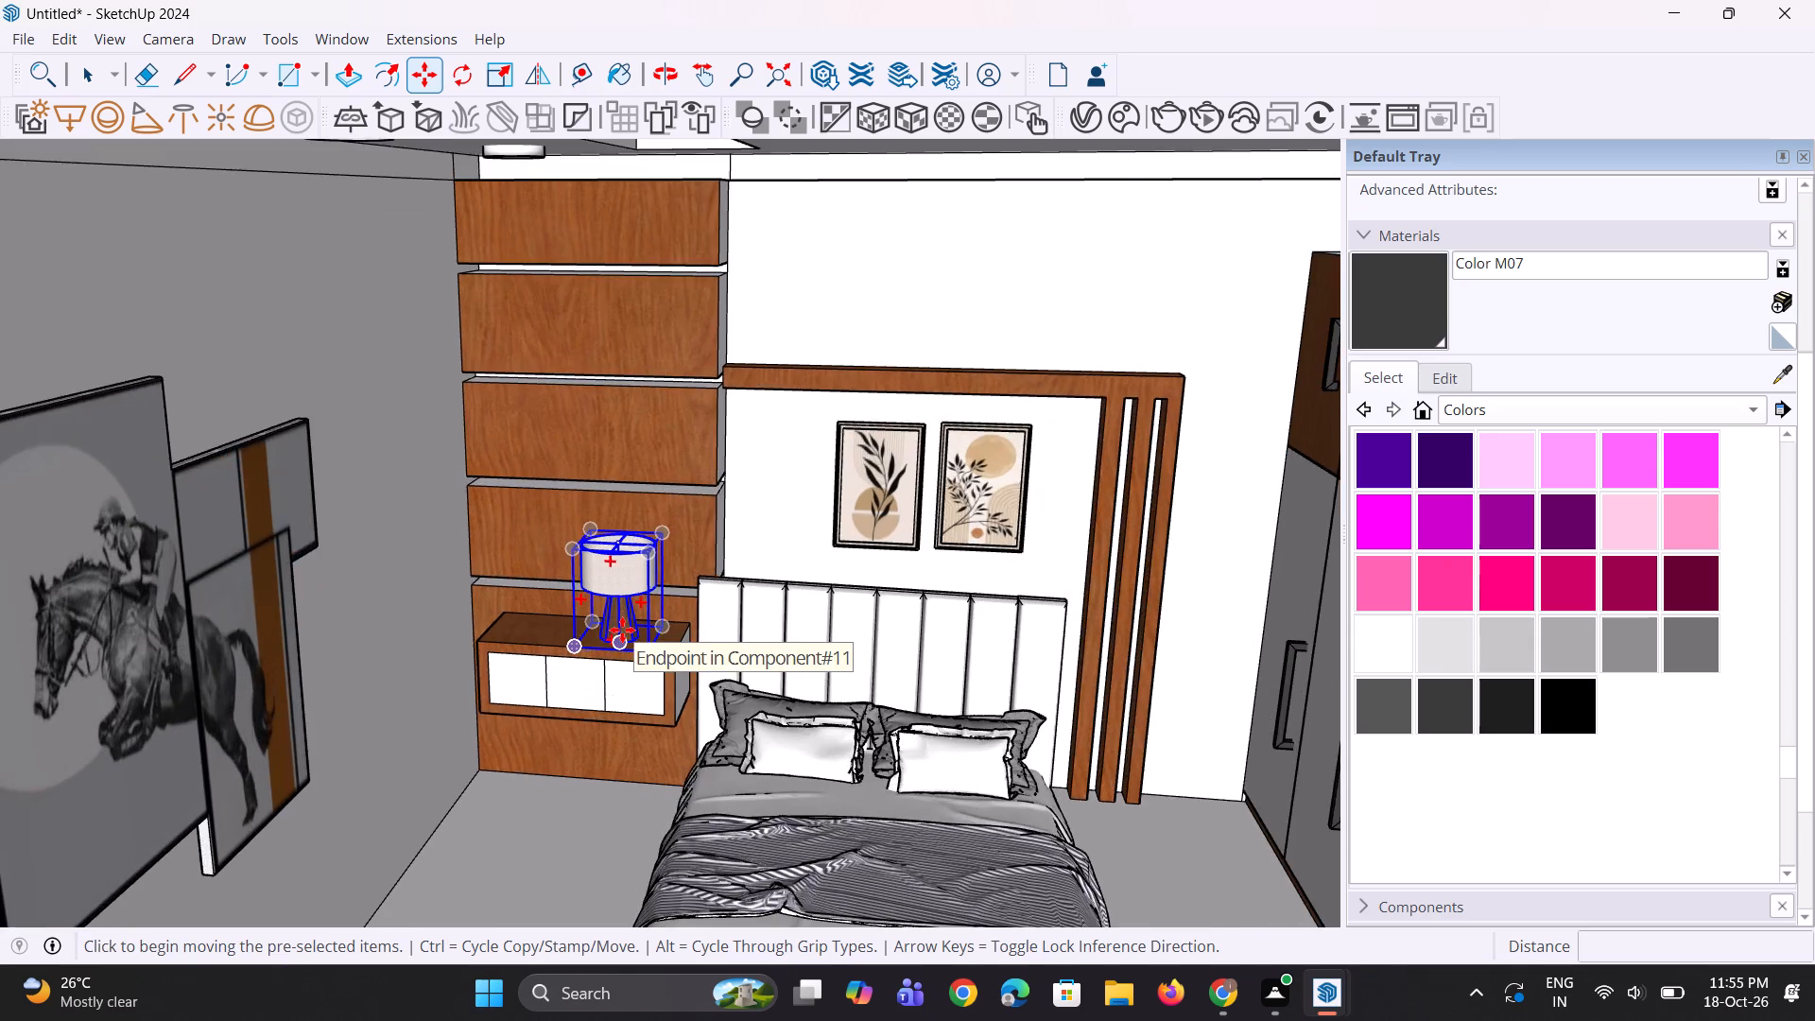
scroll(622, 630, "up", 3)
key("s")
scroll(598, 587, "up", 1)
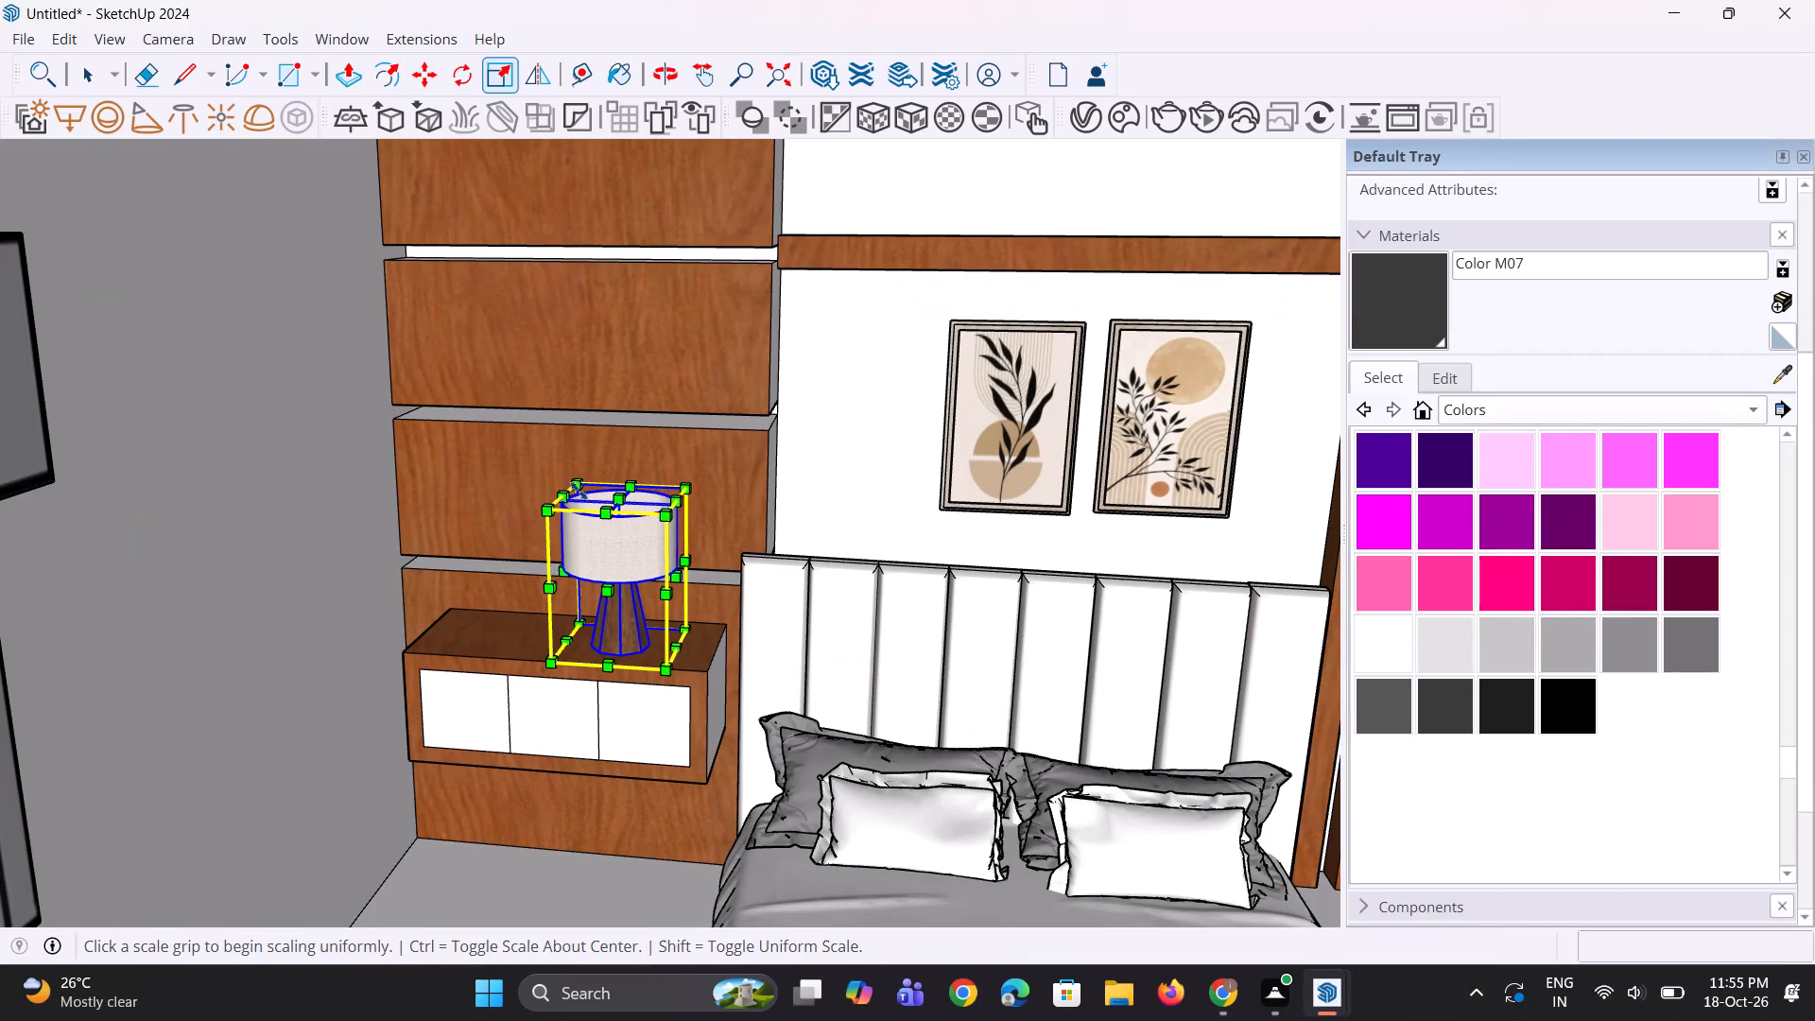
left_click(579, 484)
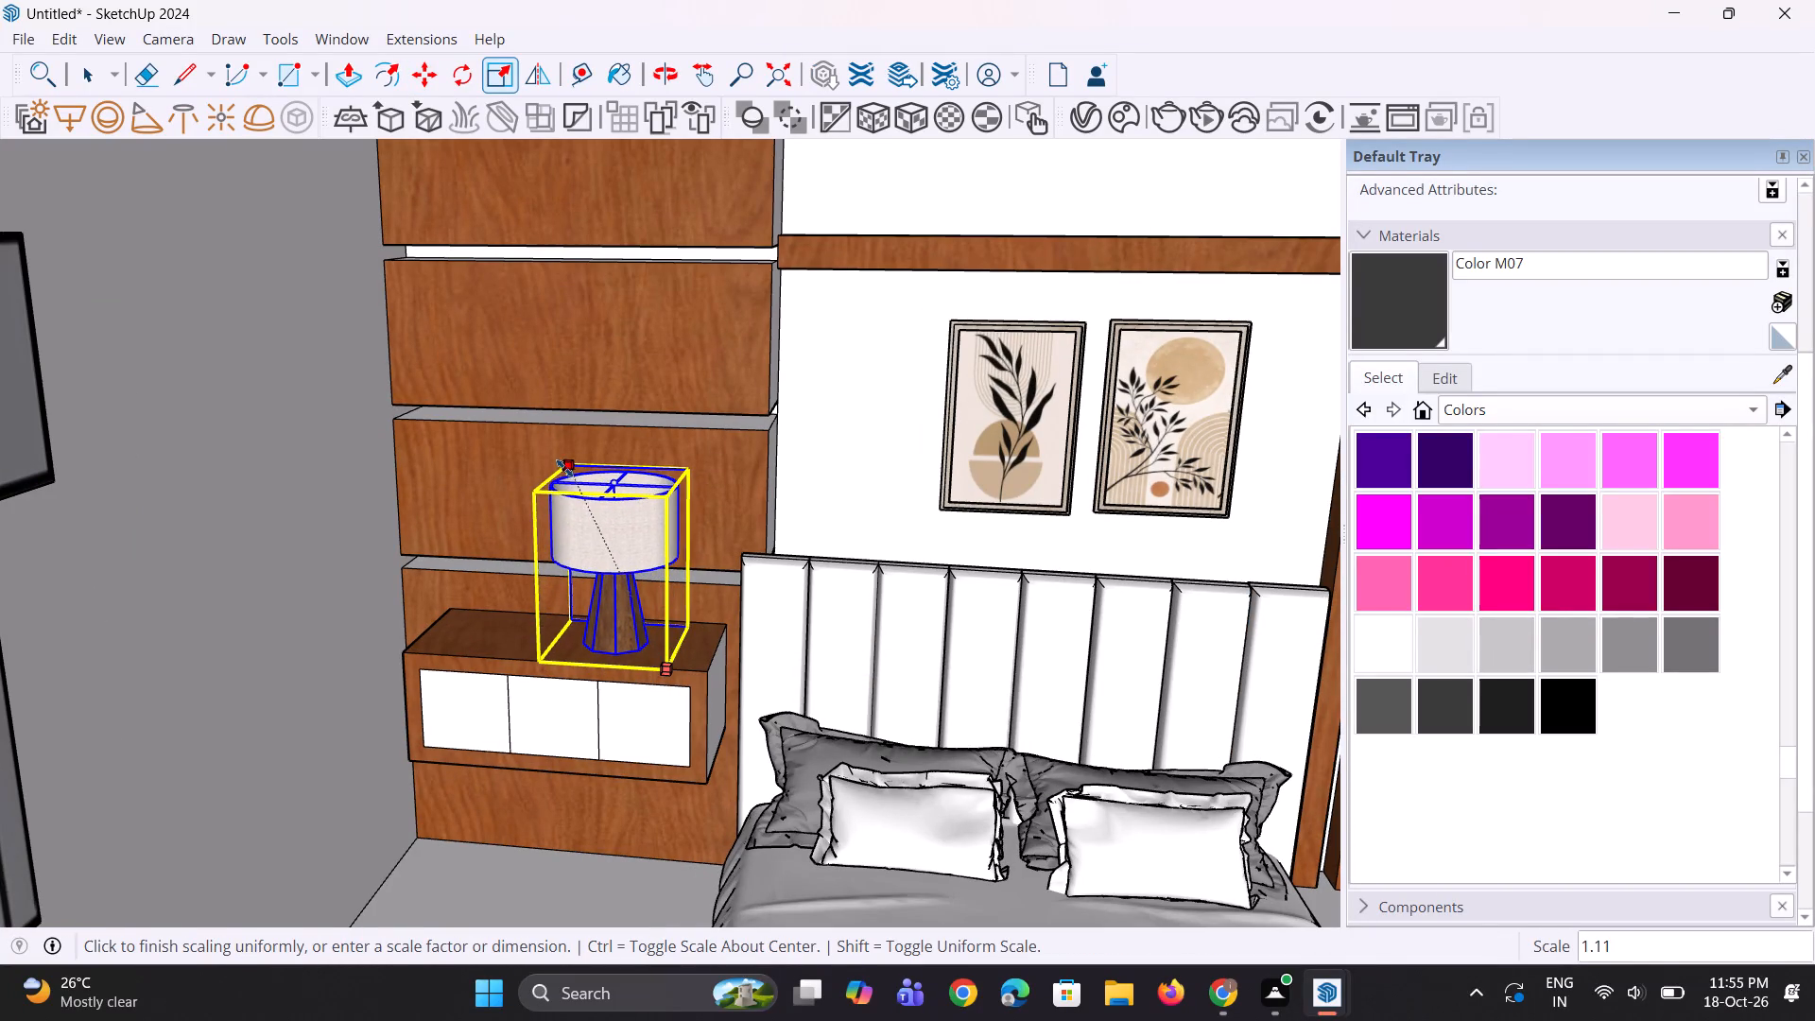
left_click(563, 441)
middle_click_drag(632, 609, 741, 604)
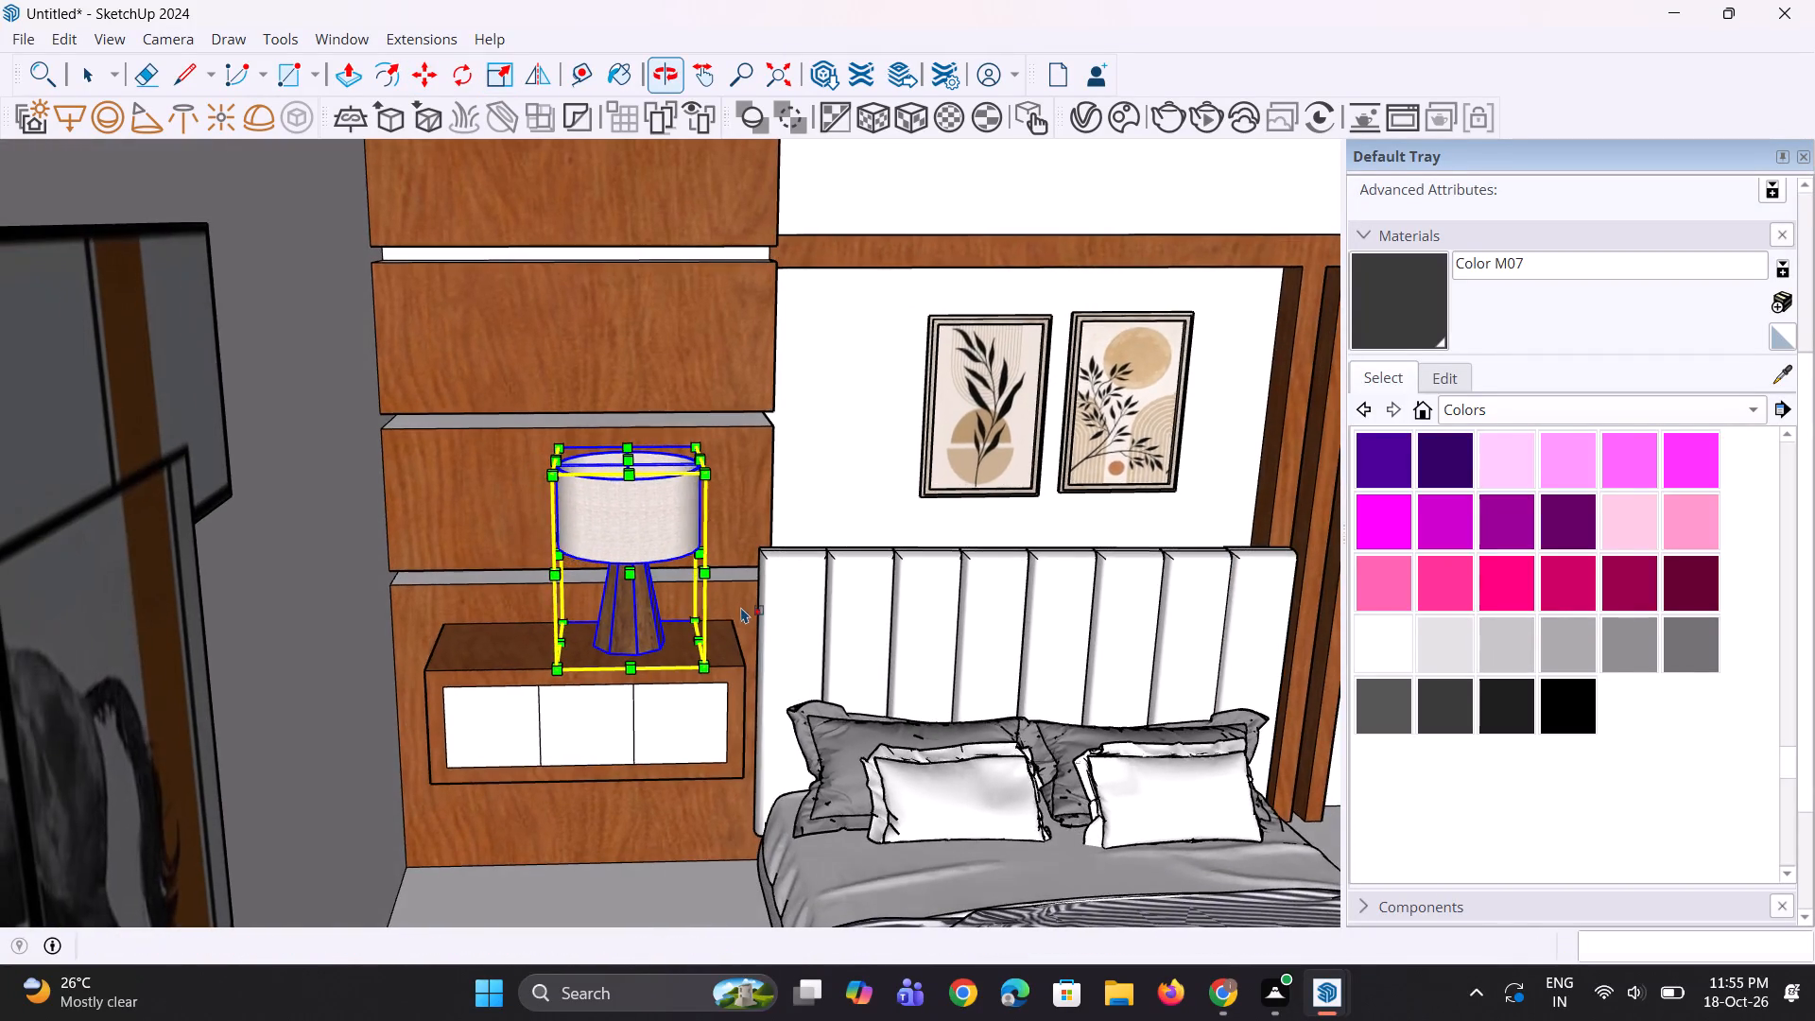
scroll(712, 616, "down", 10)
middle_click_drag(686, 641, 622, 529)
key("space")
key("space")
left_click(340, 507)
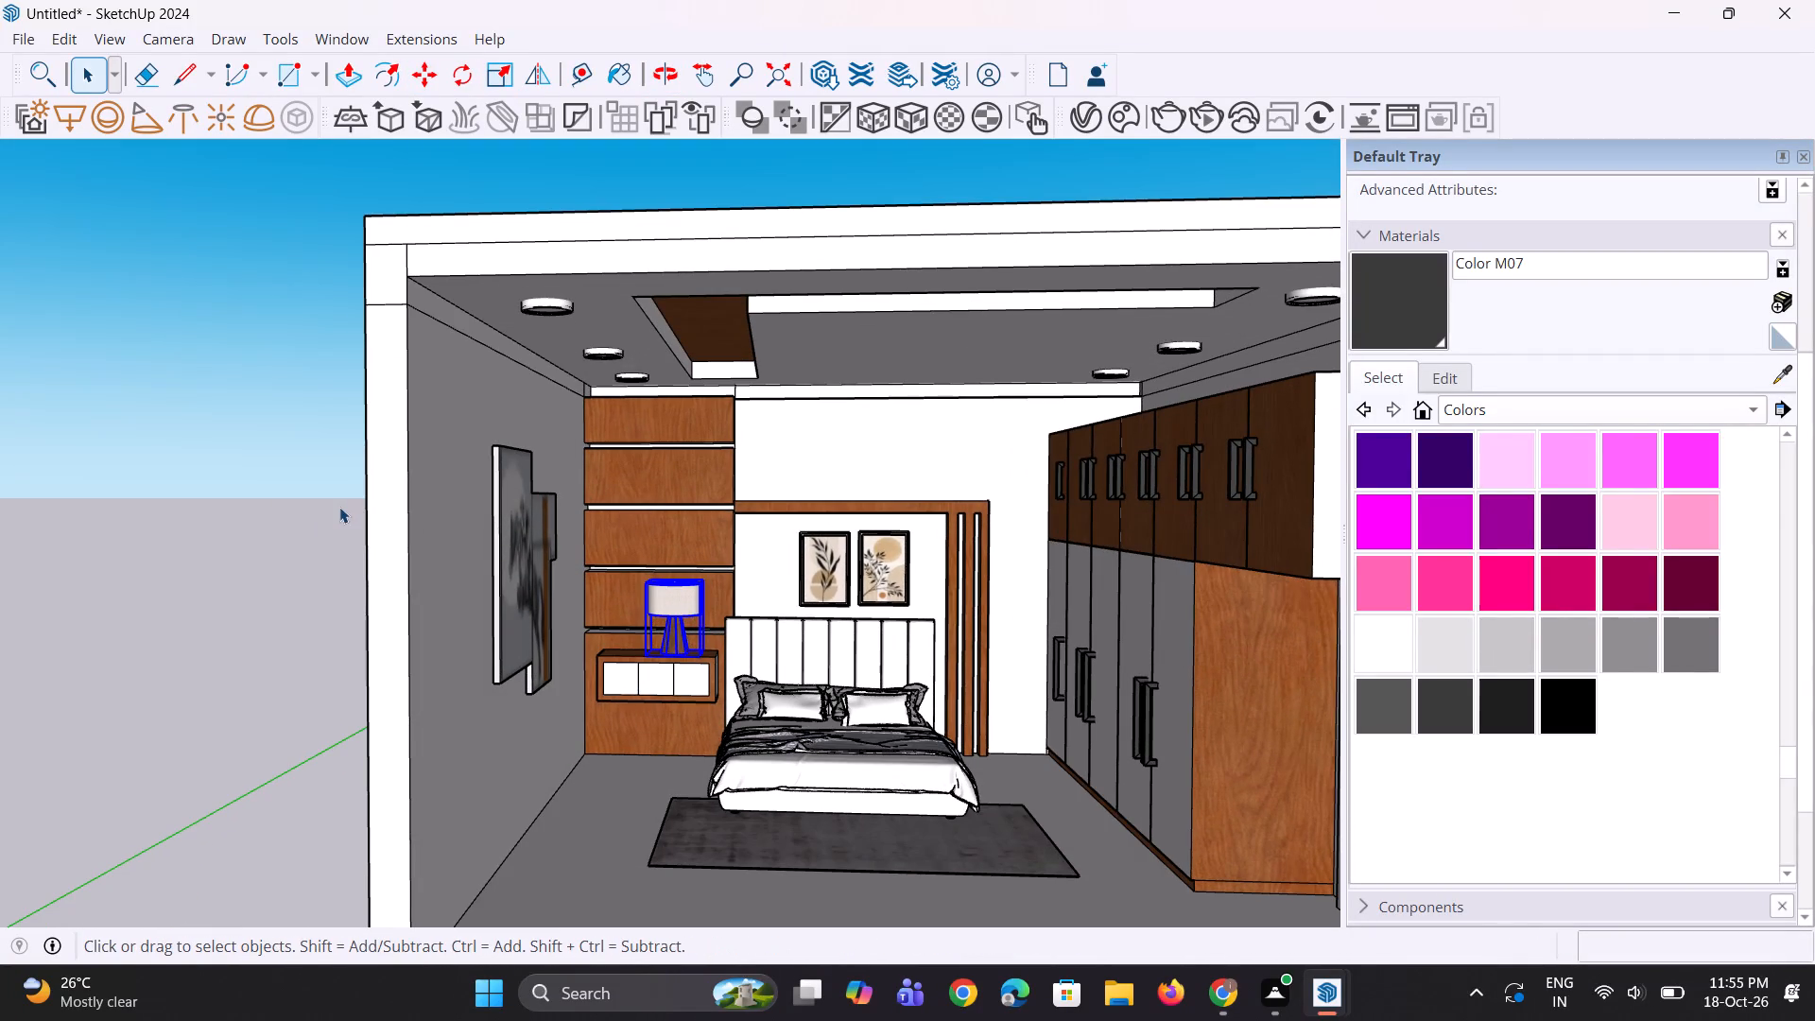
Import the Avation+Styled+Ceiling+Fan_JSB model from Downloads and place it on the bedroom ceiling within the recessed panel area.
middle_click_drag(793, 750, 747, 720)
scroll(682, 664, "down", 3)
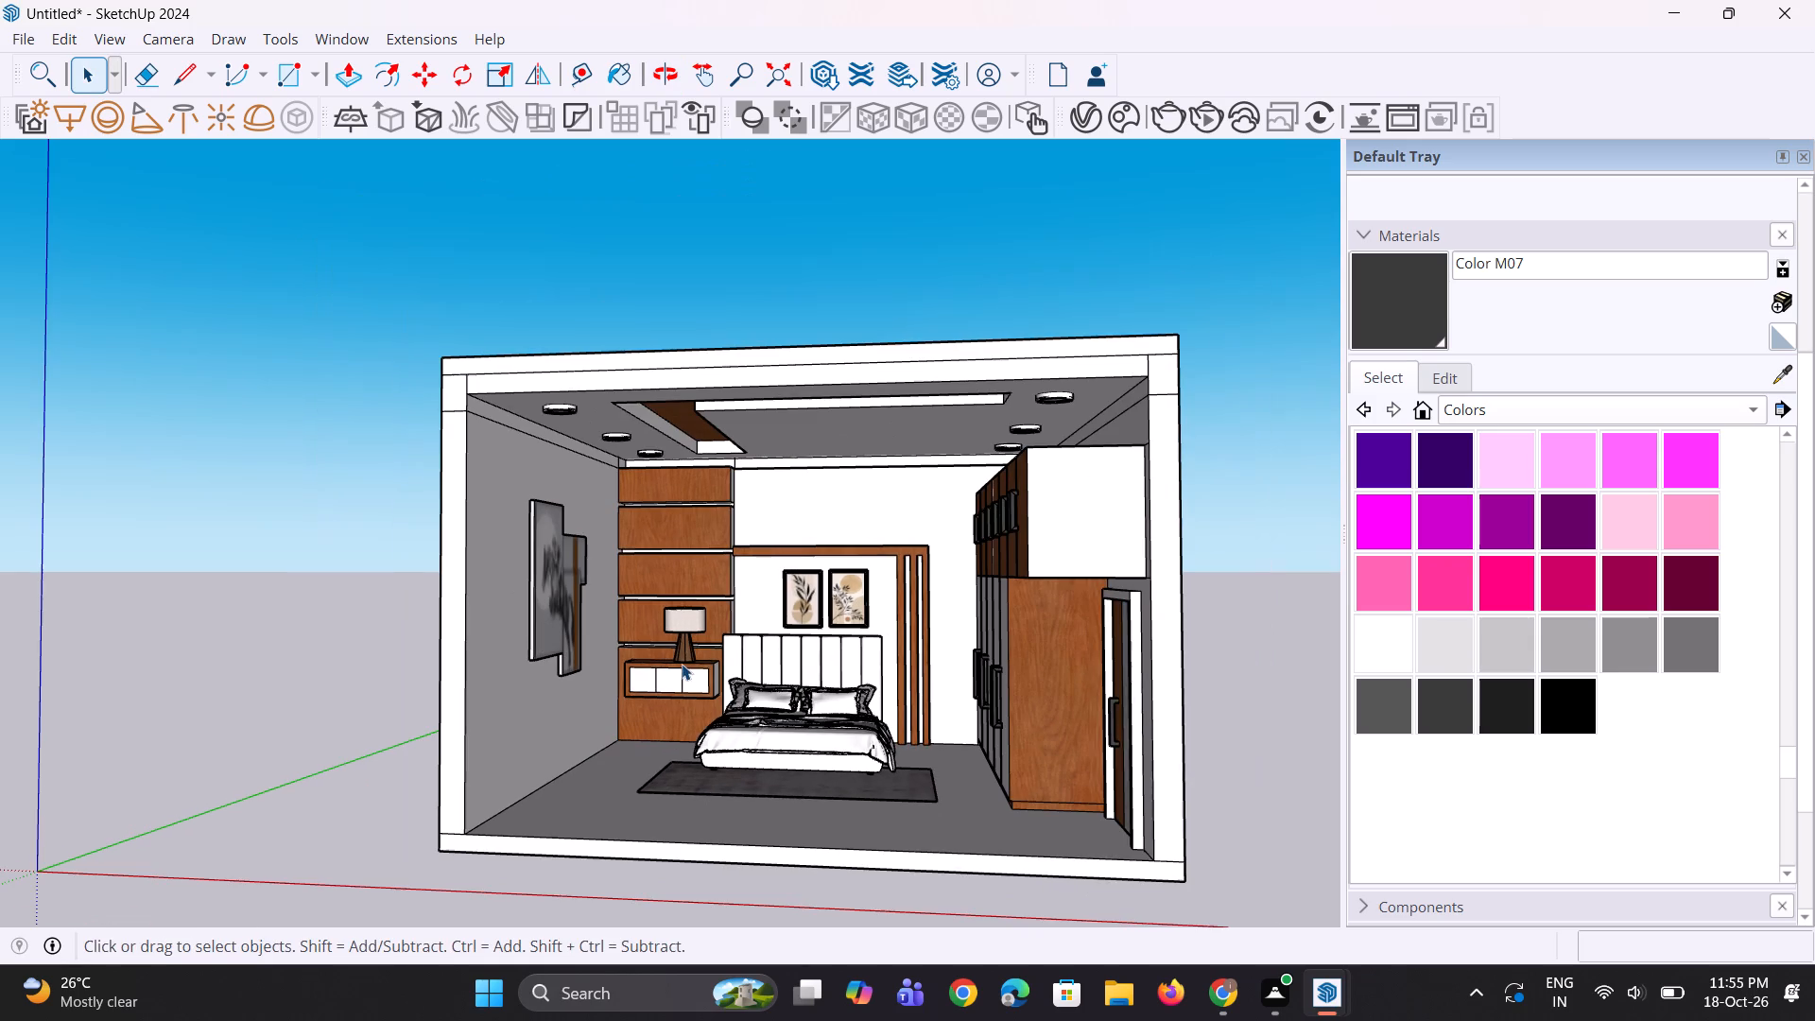
left_click(29, 37)
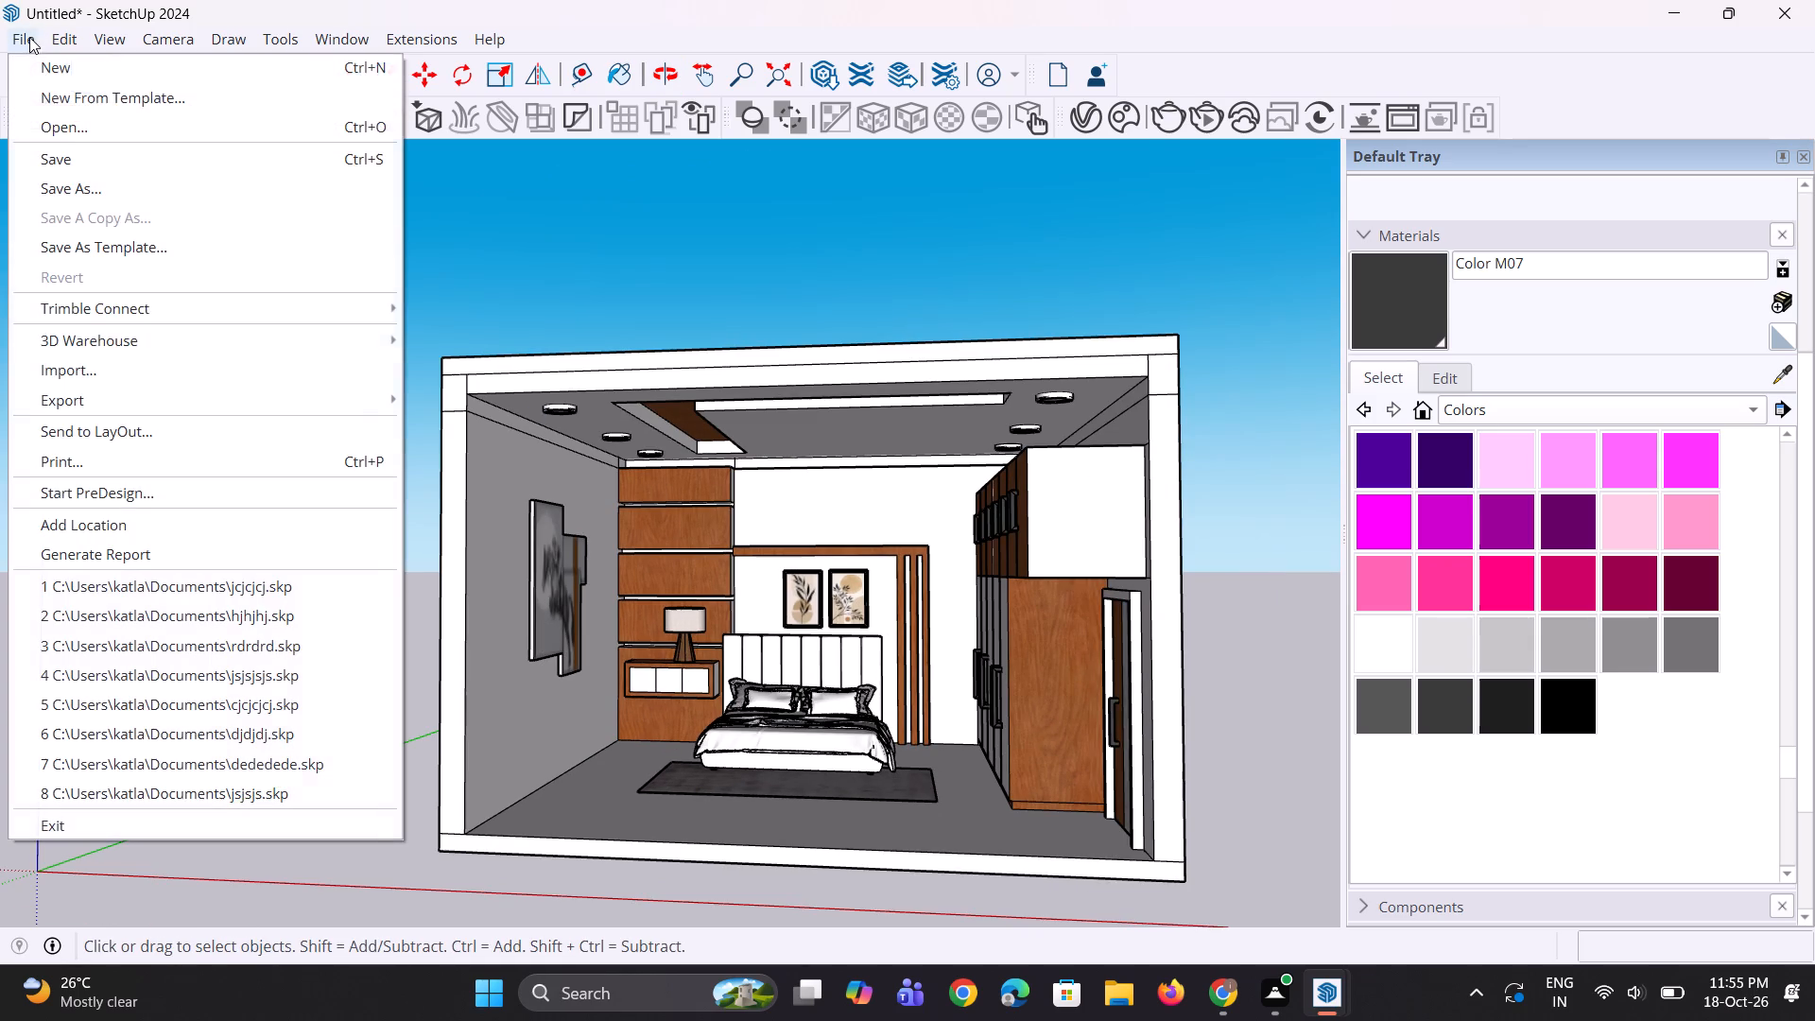
left_click(130, 355)
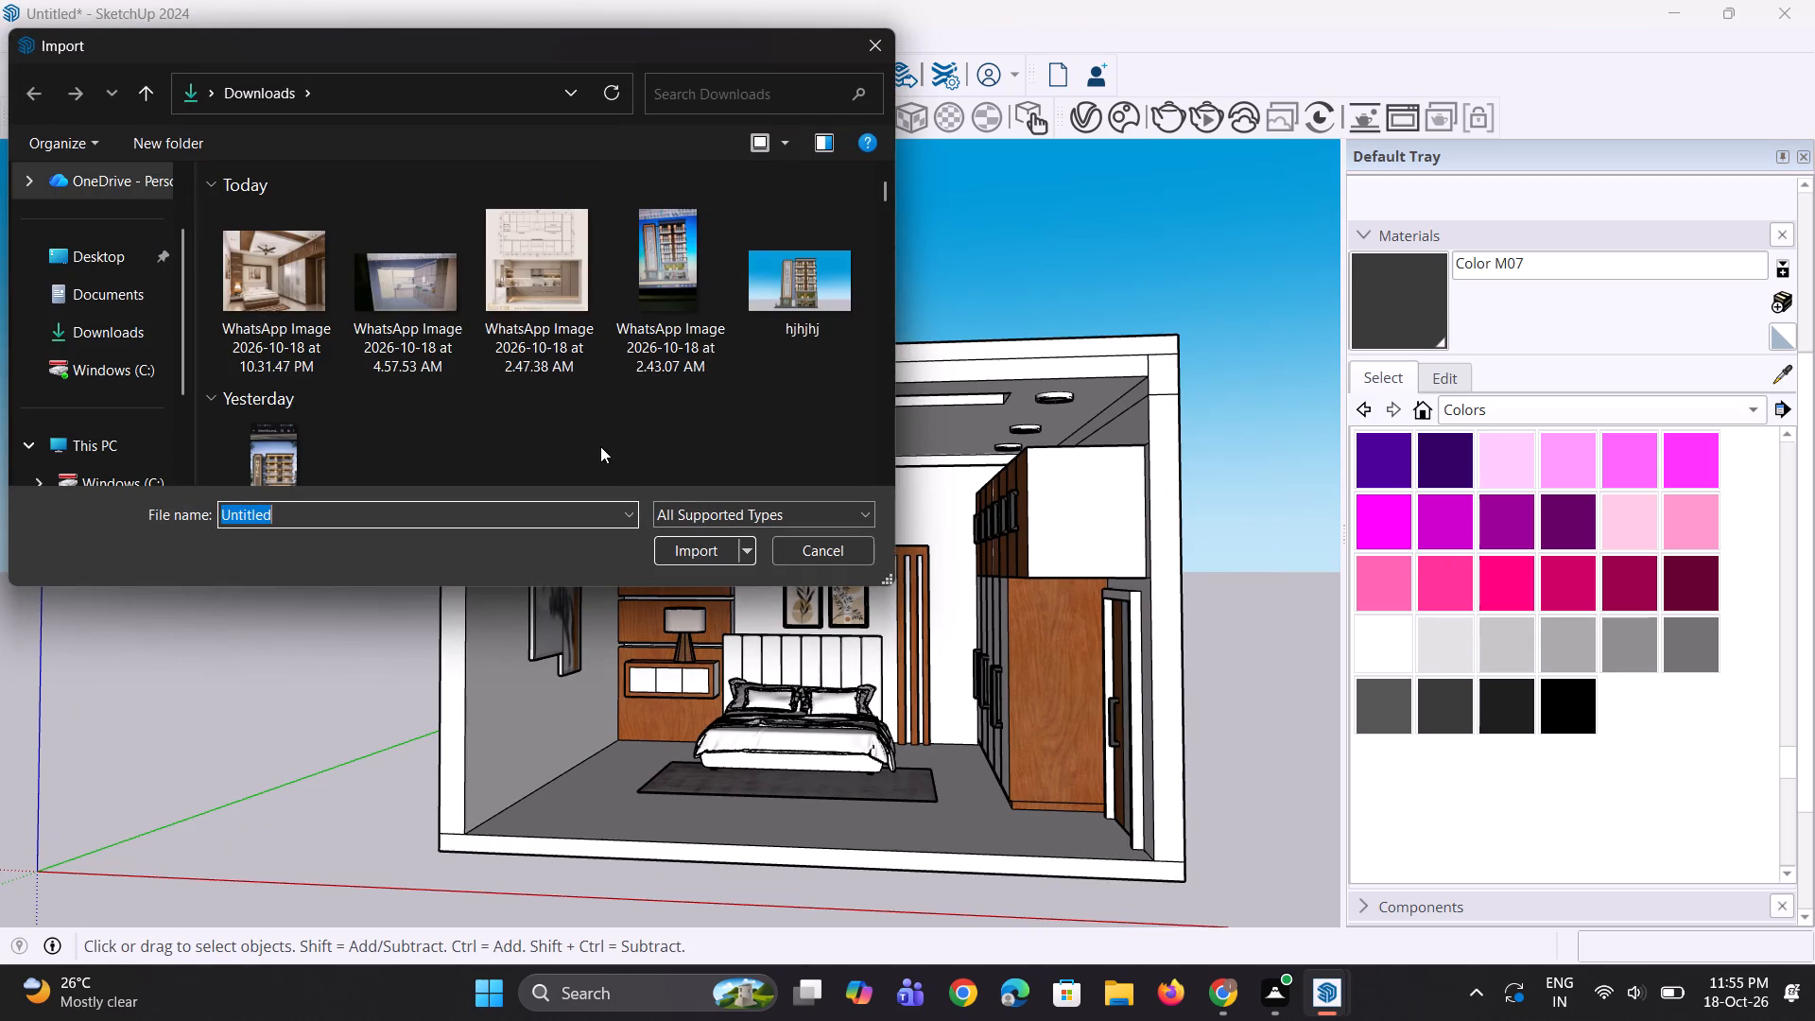
scroll(596, 443, "down", 11)
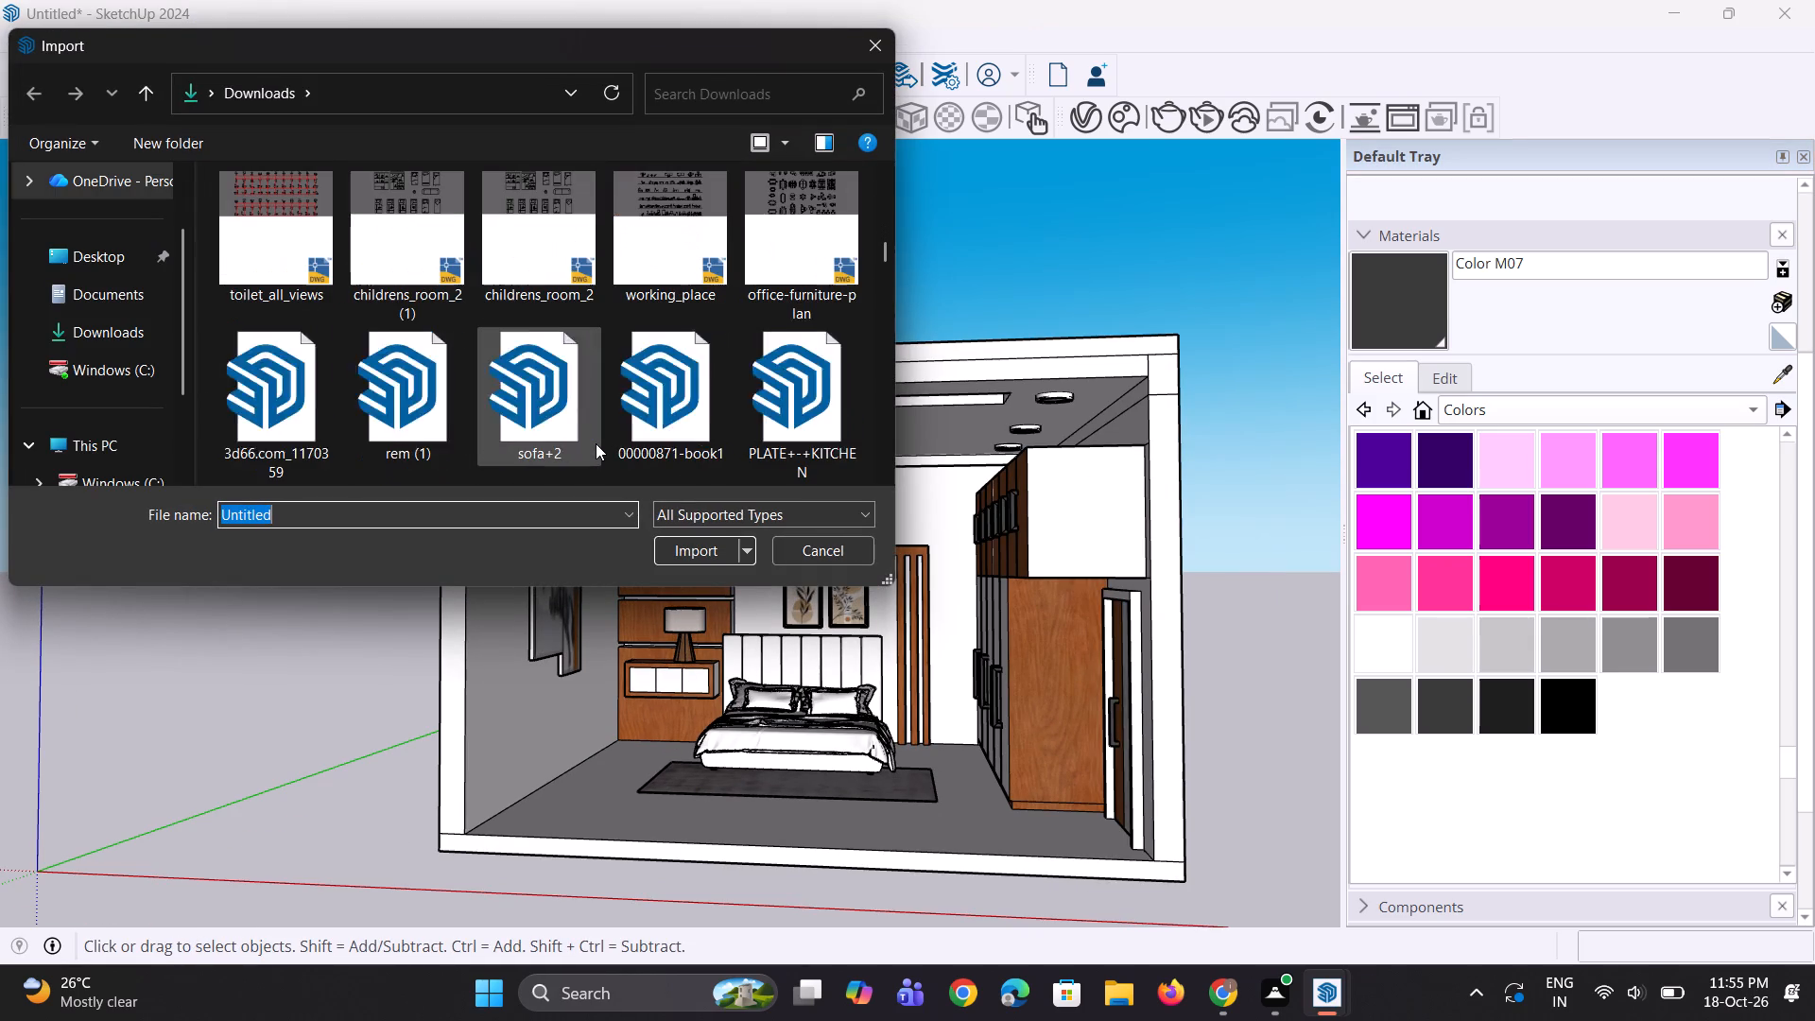
scroll(596, 443, "down", 1)
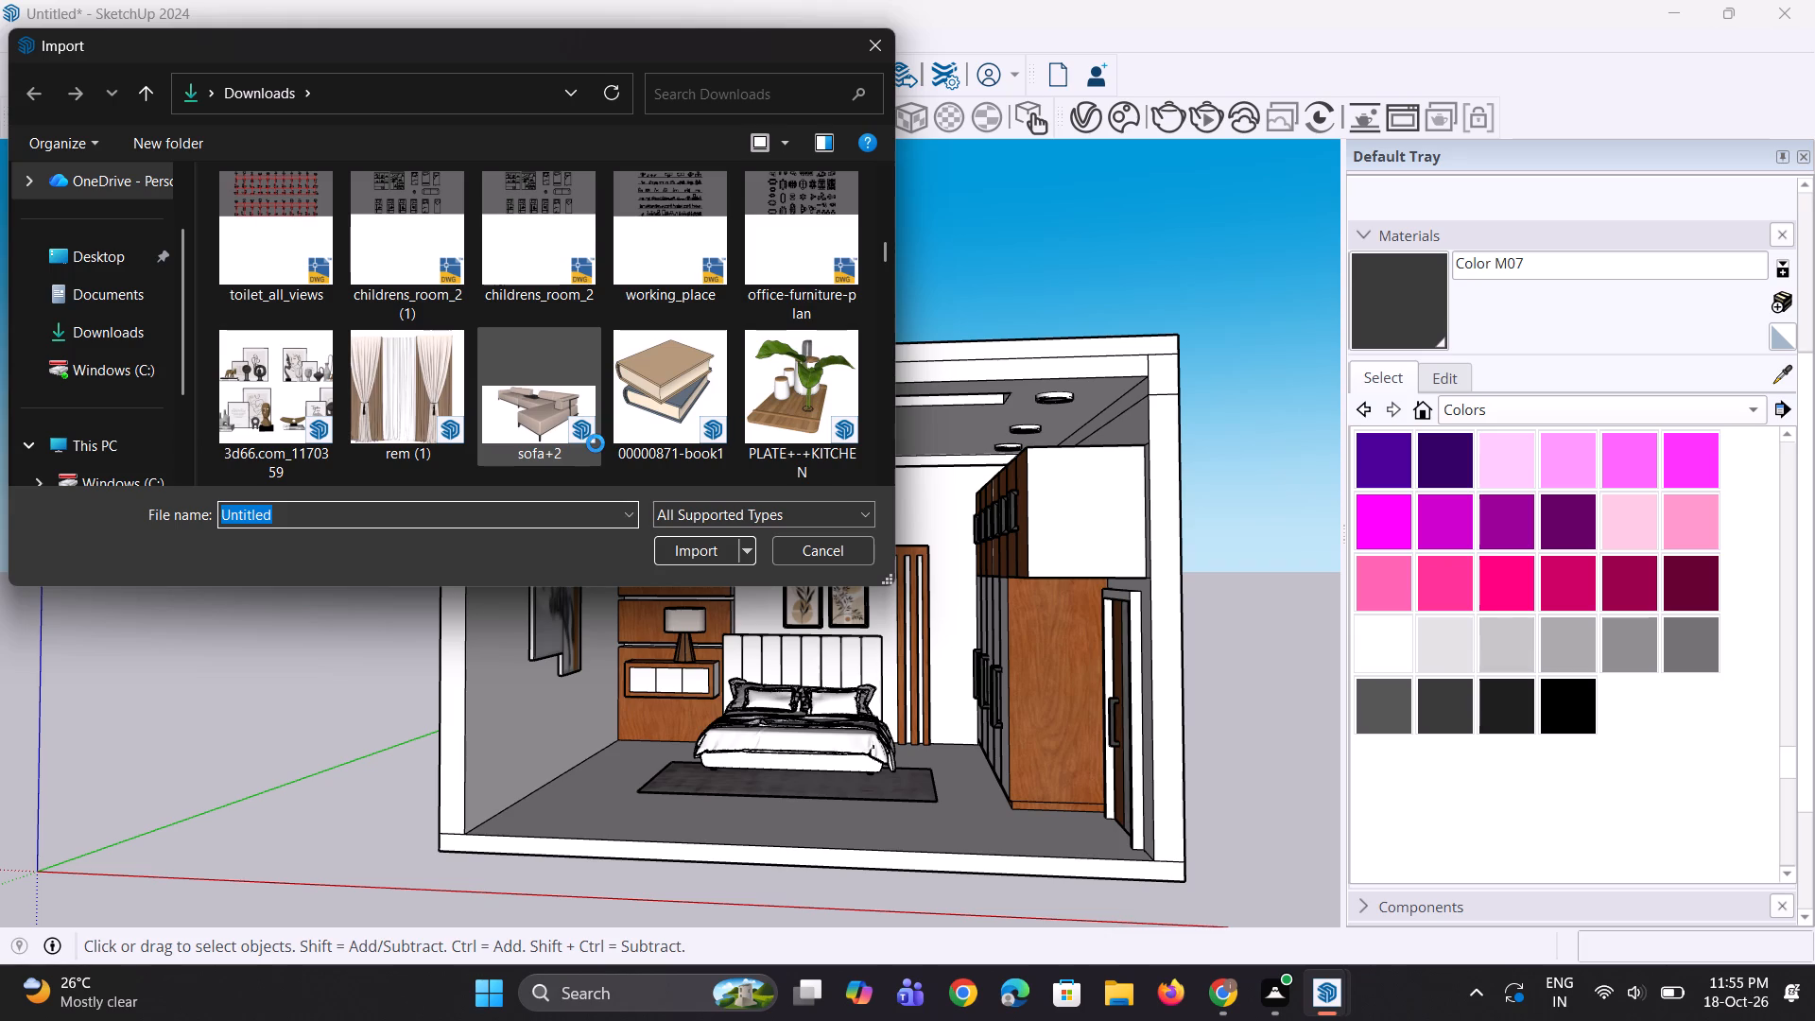
scroll(596, 443, "down", 4)
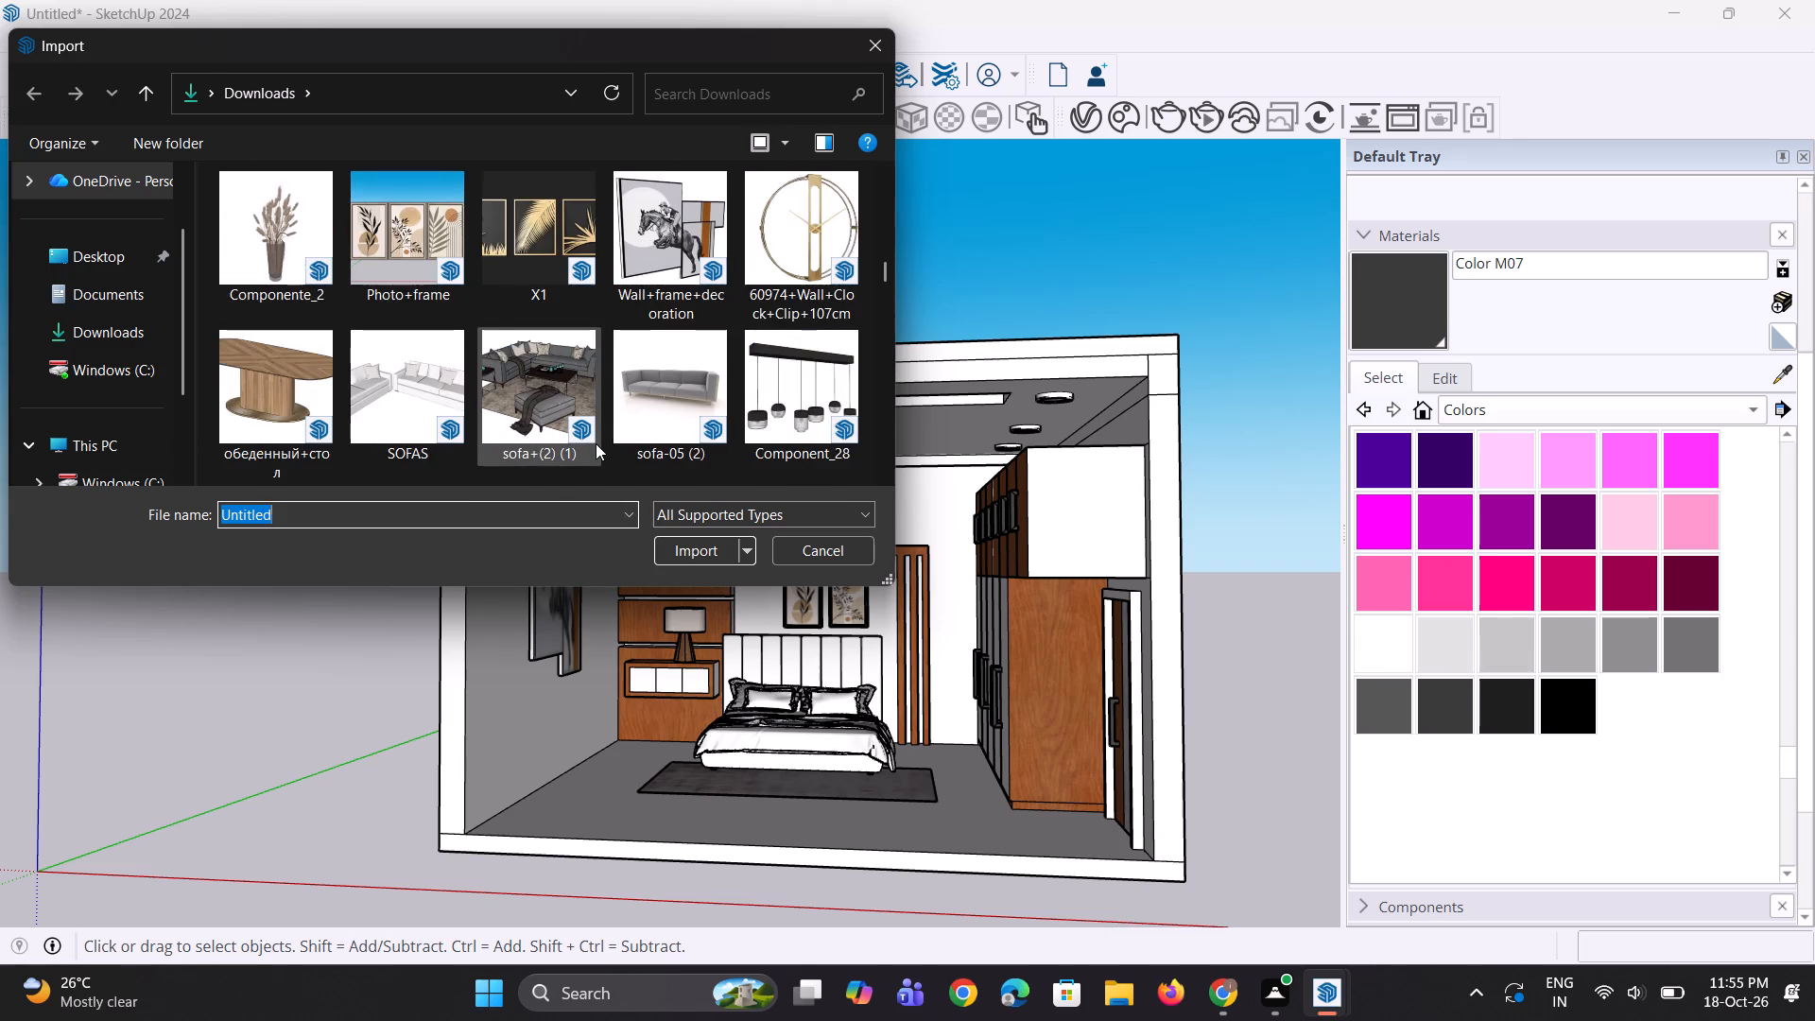
scroll(596, 443, "down", 4)
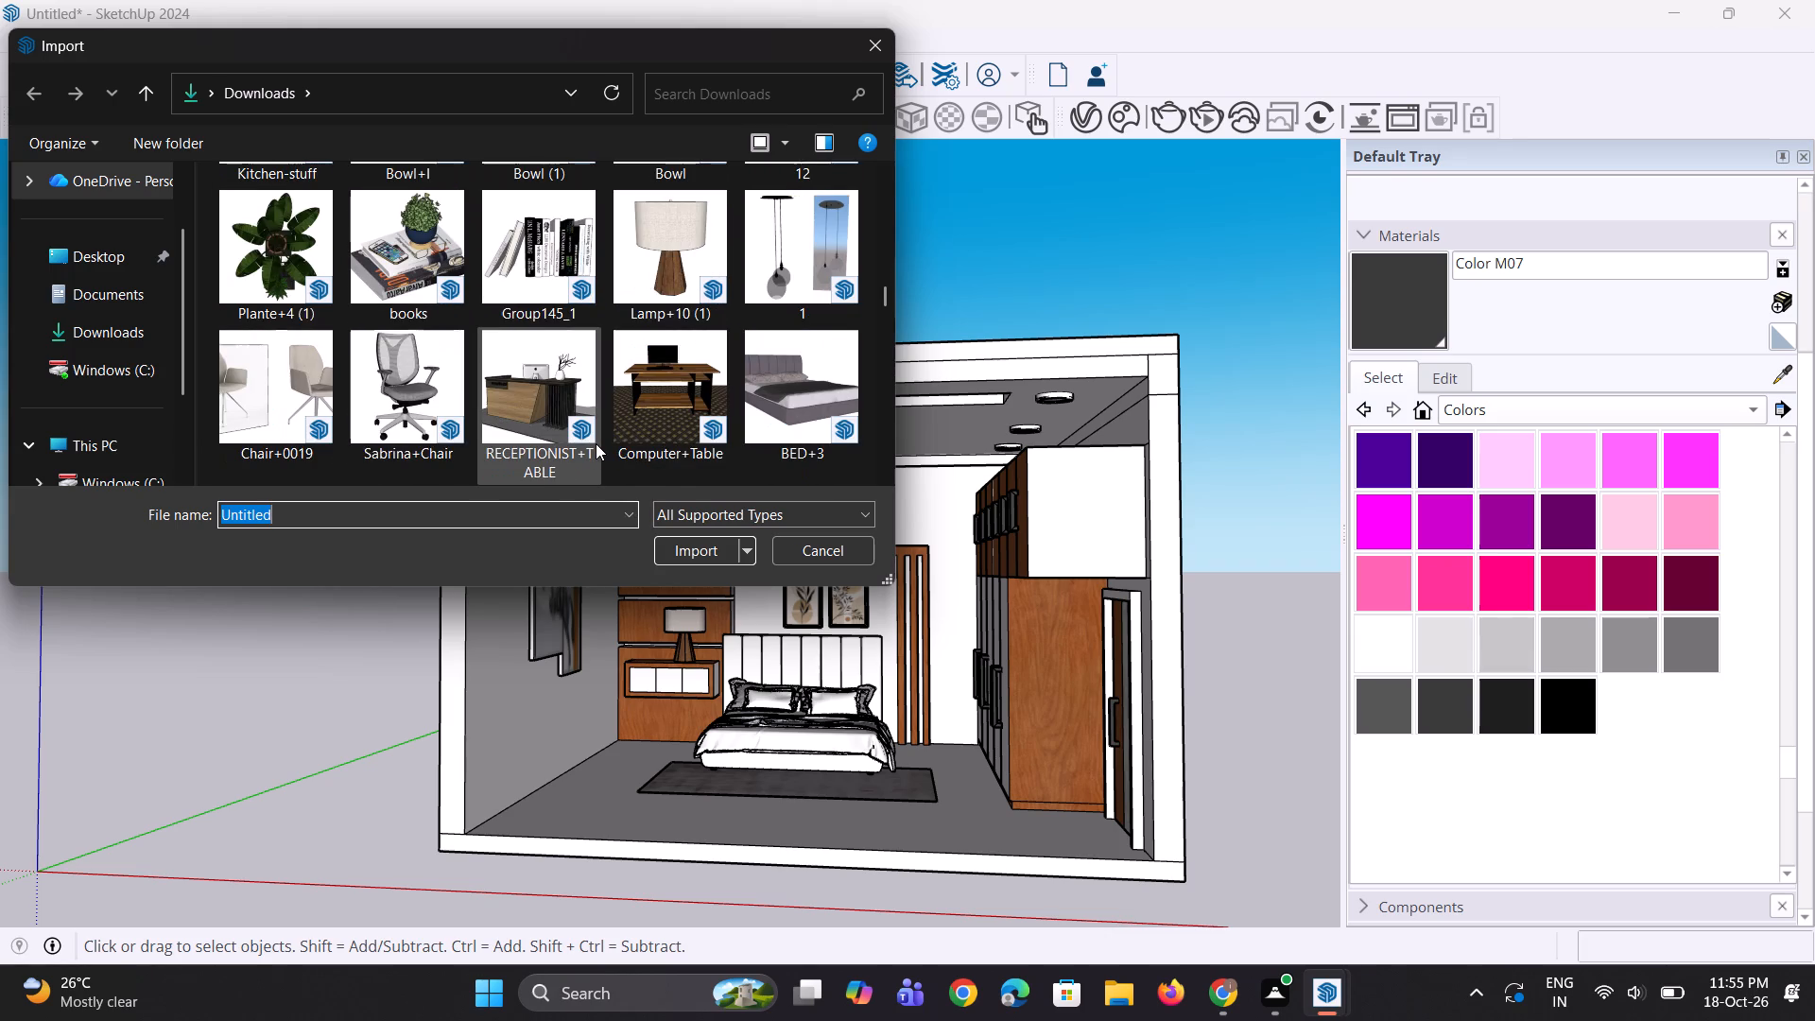
scroll(596, 443, "down", 2)
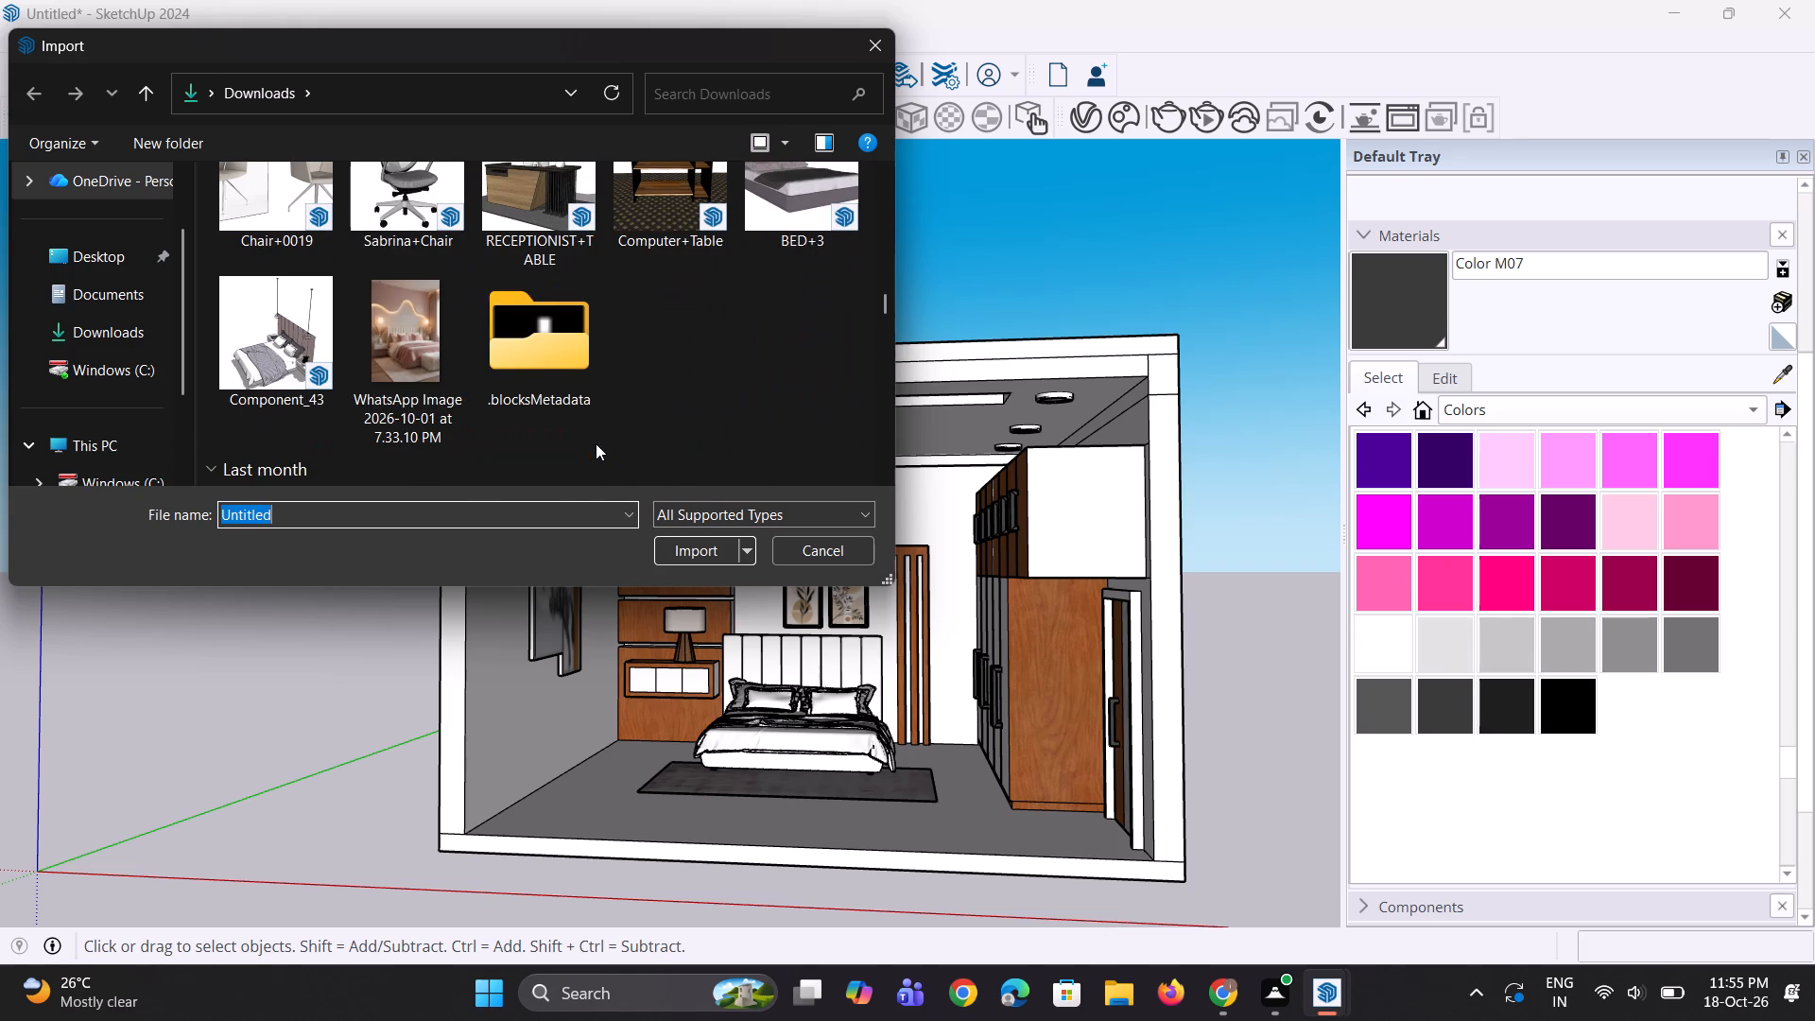
scroll(596, 443, "down", 2)
scroll(609, 349, "down", 1)
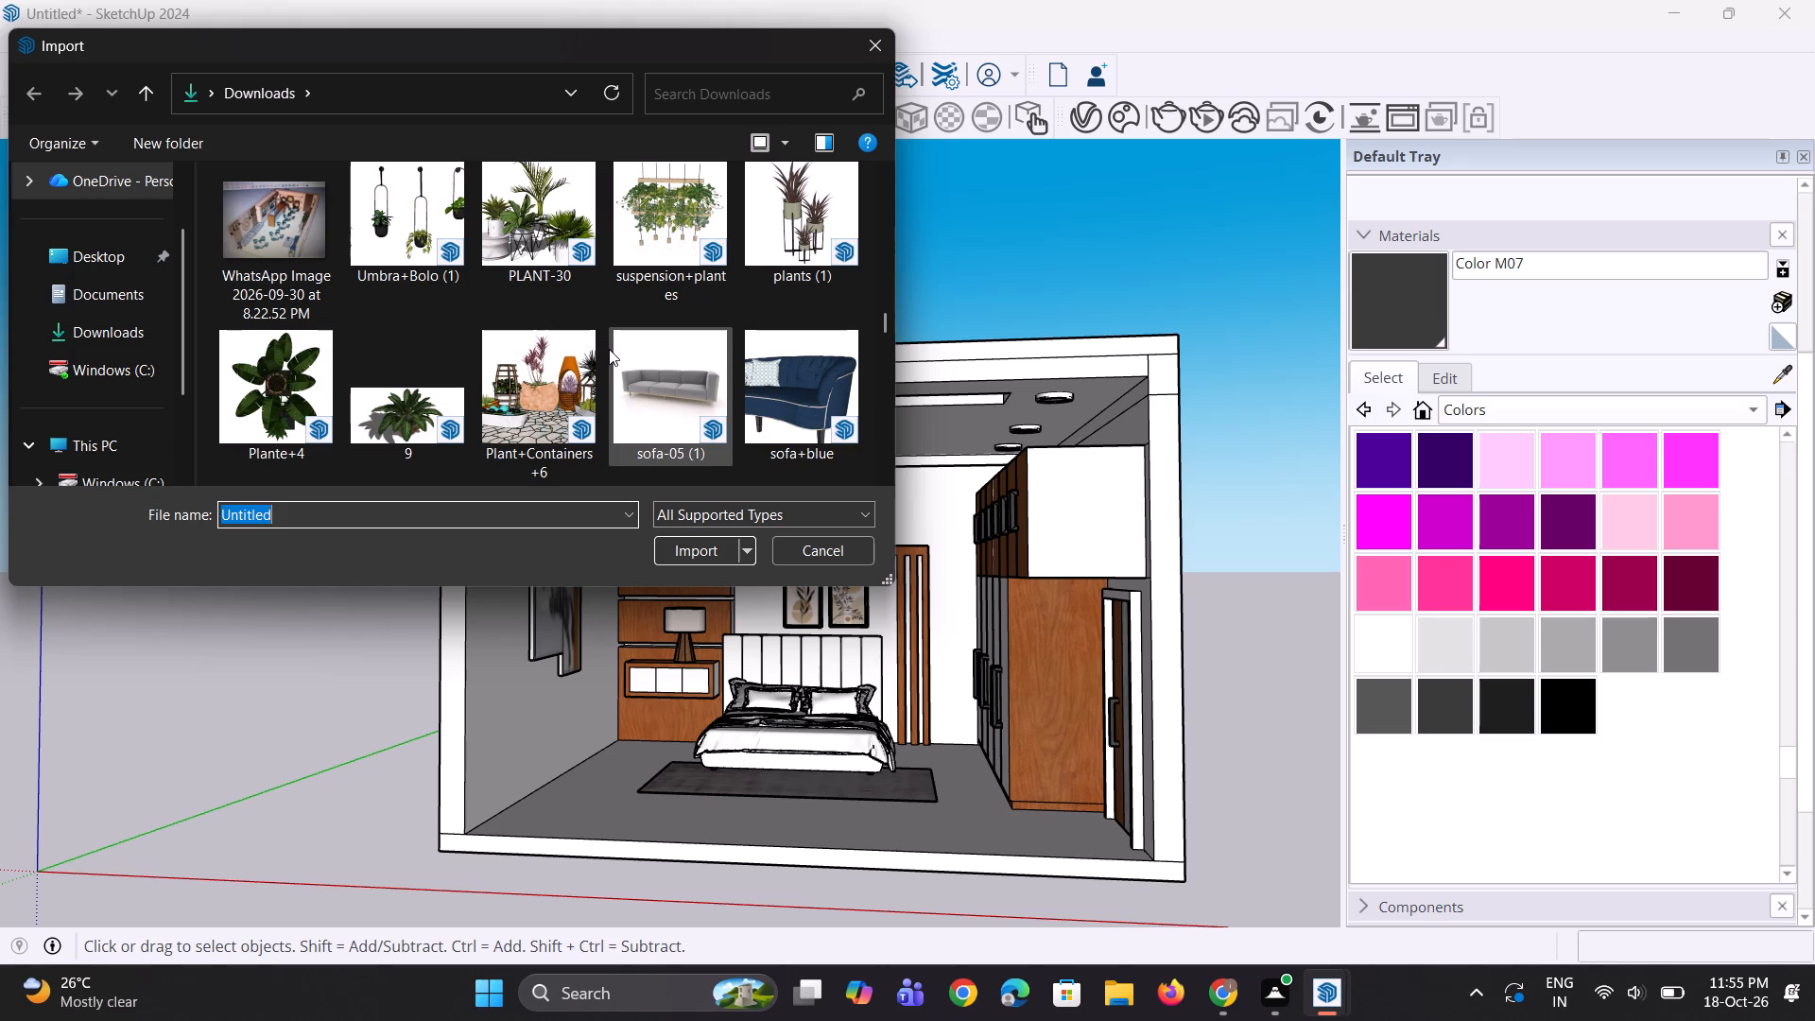
scroll(609, 349, "down", 2)
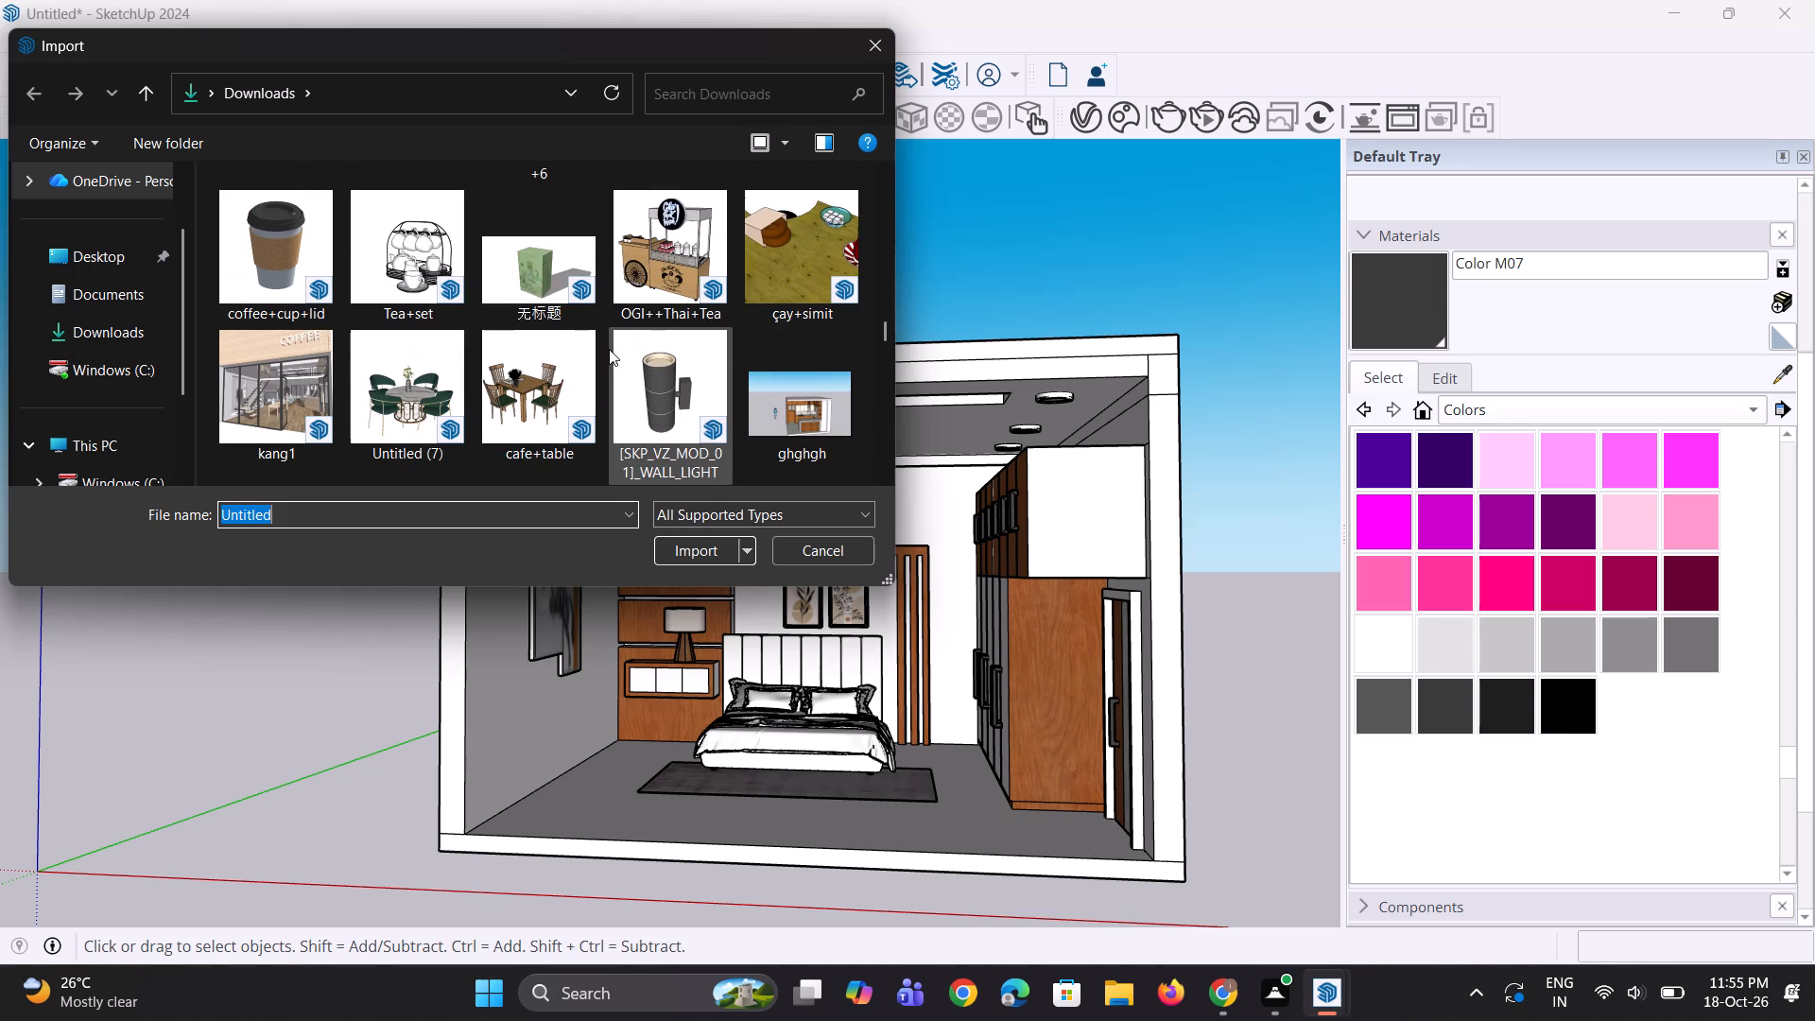
scroll(609, 349, "down", 5)
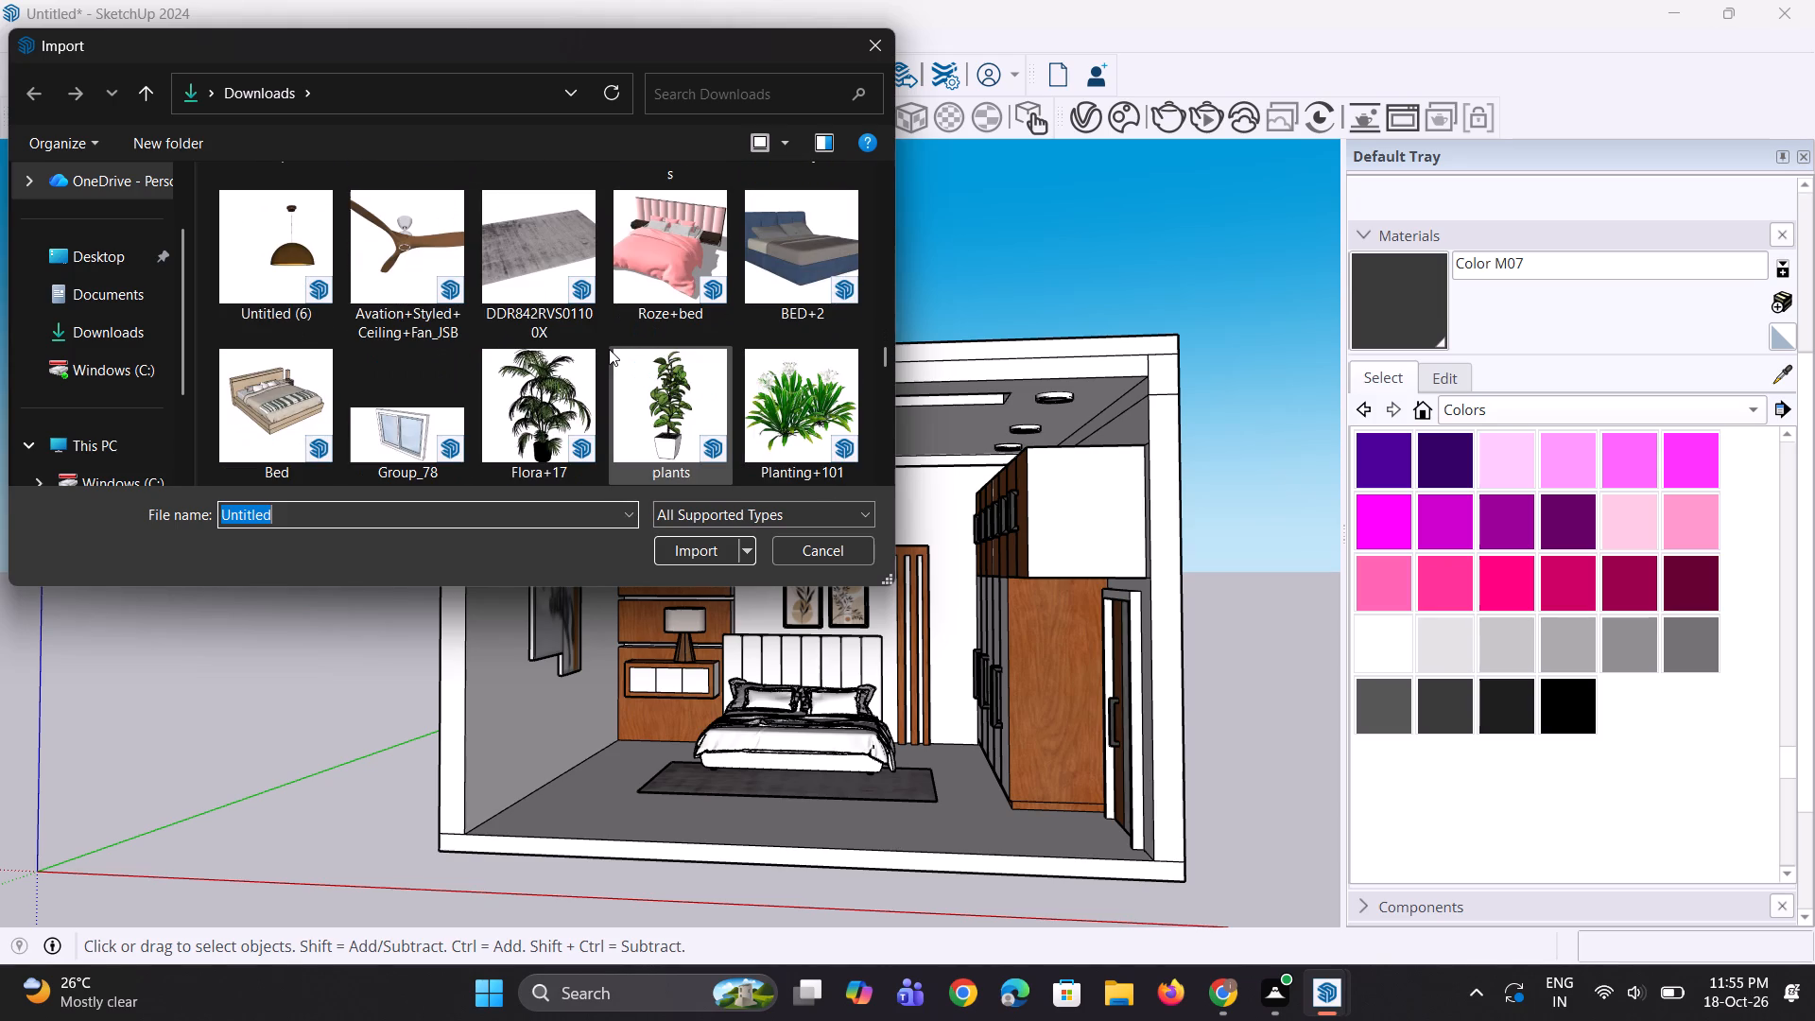
scroll(609, 349, "down", 3)
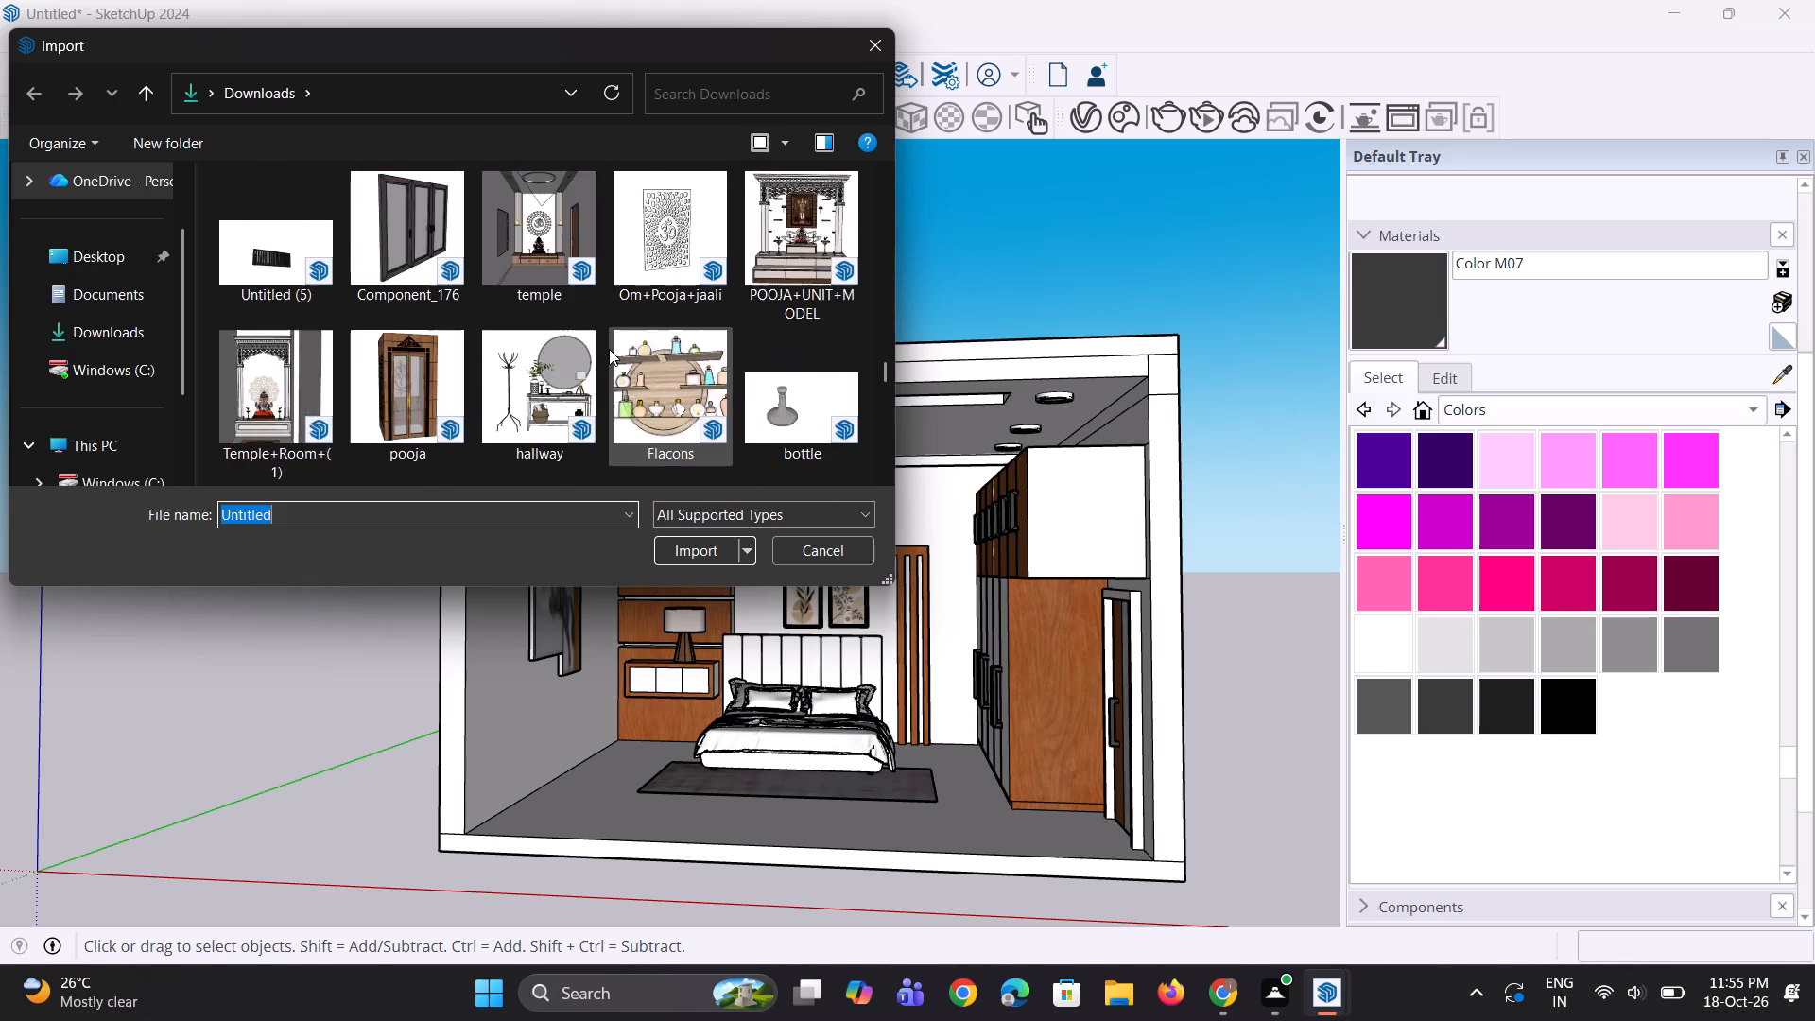
scroll(609, 349, "up", 4)
left_click(413, 383)
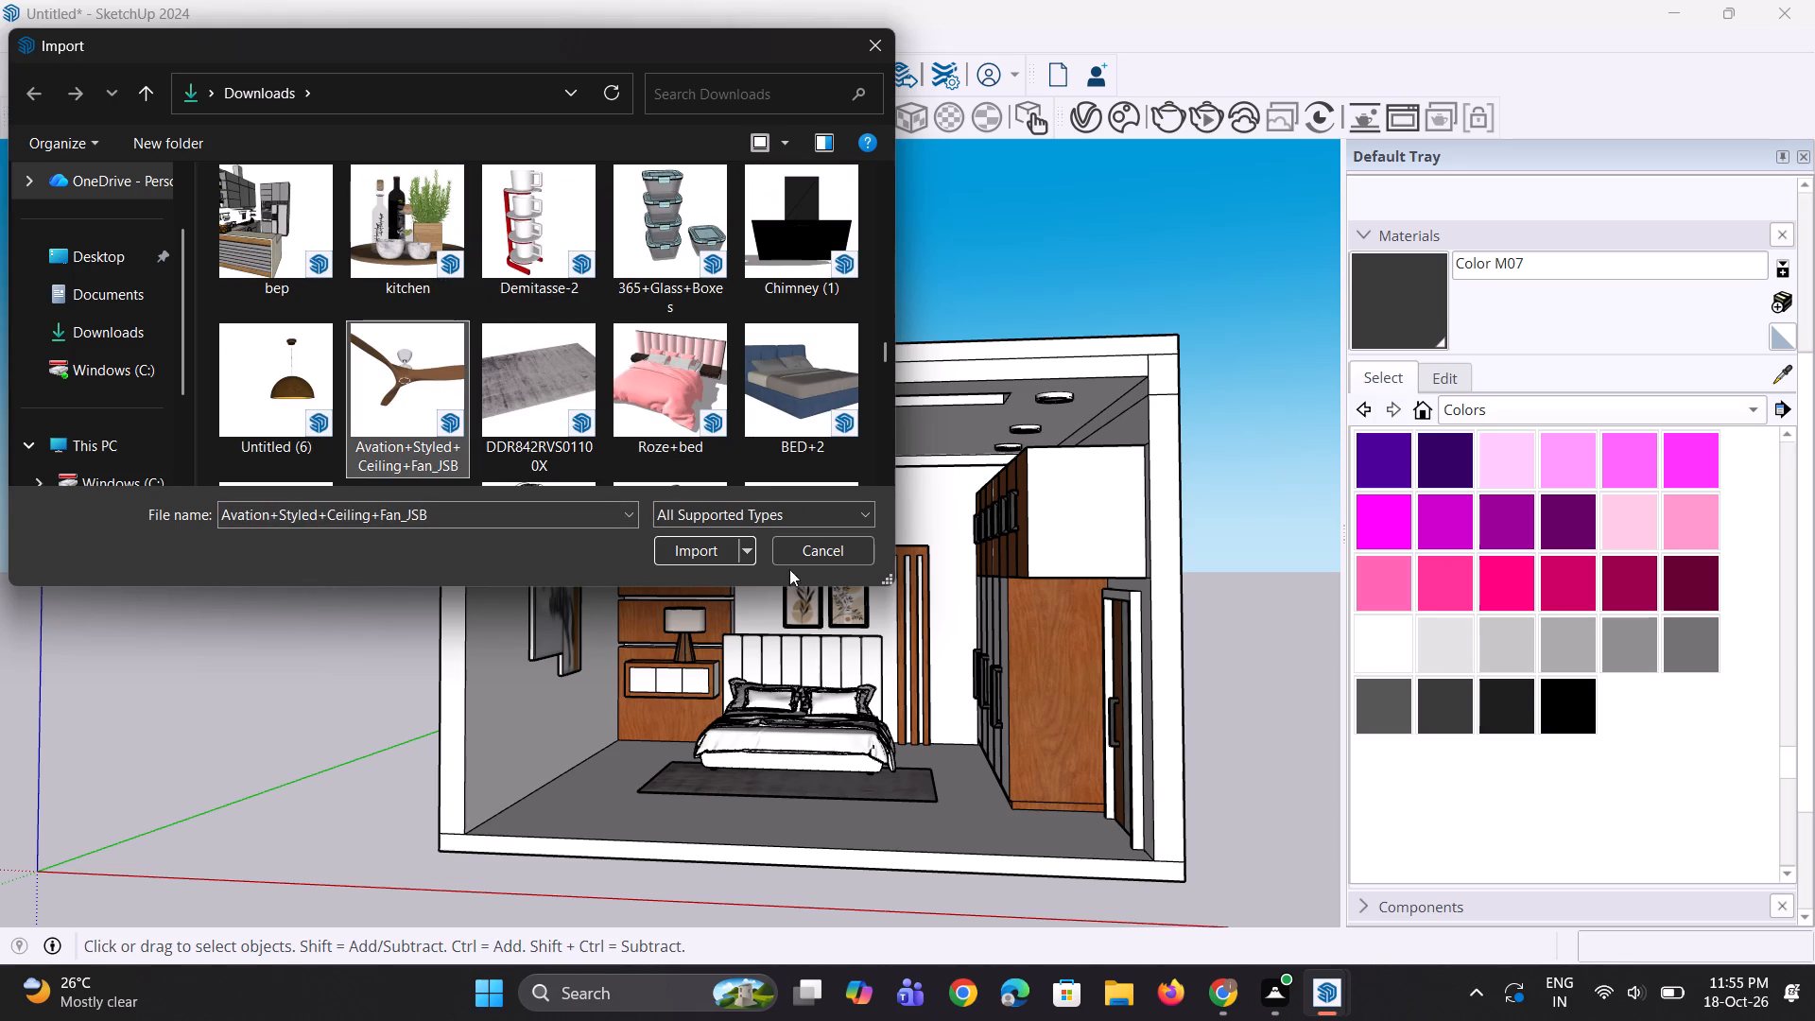
left_click(717, 565)
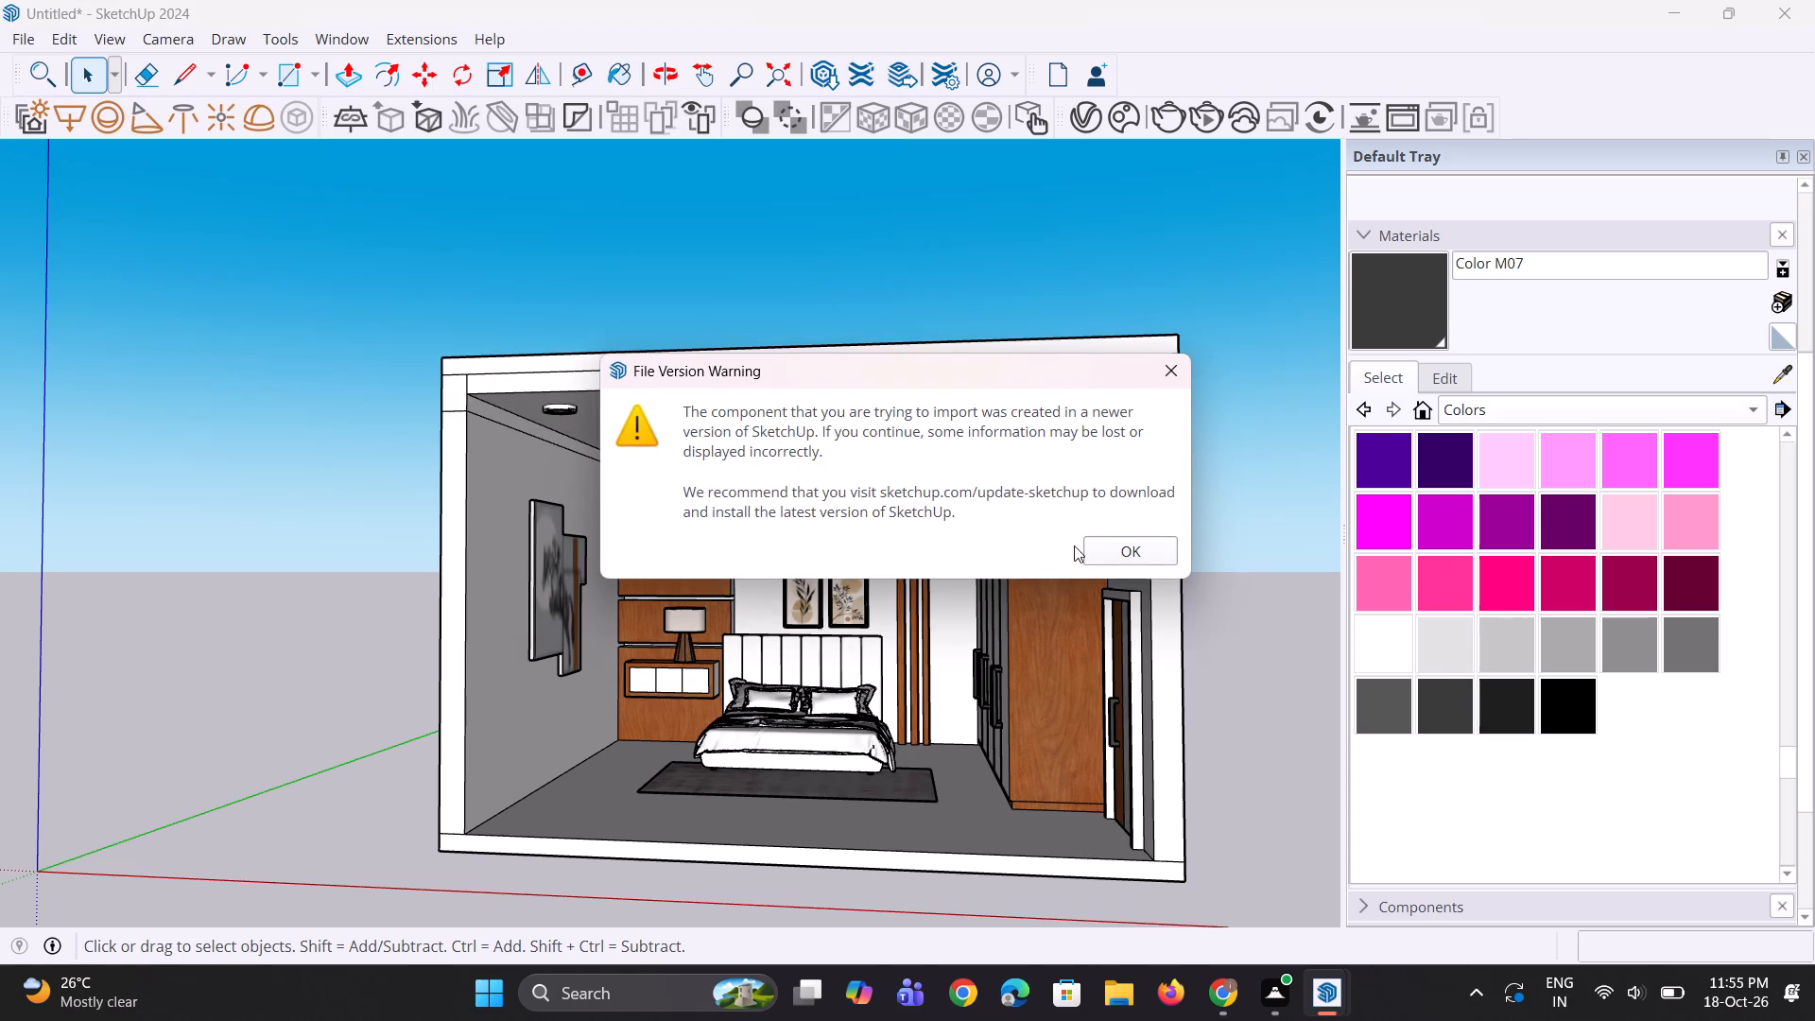
left_click(1136, 552)
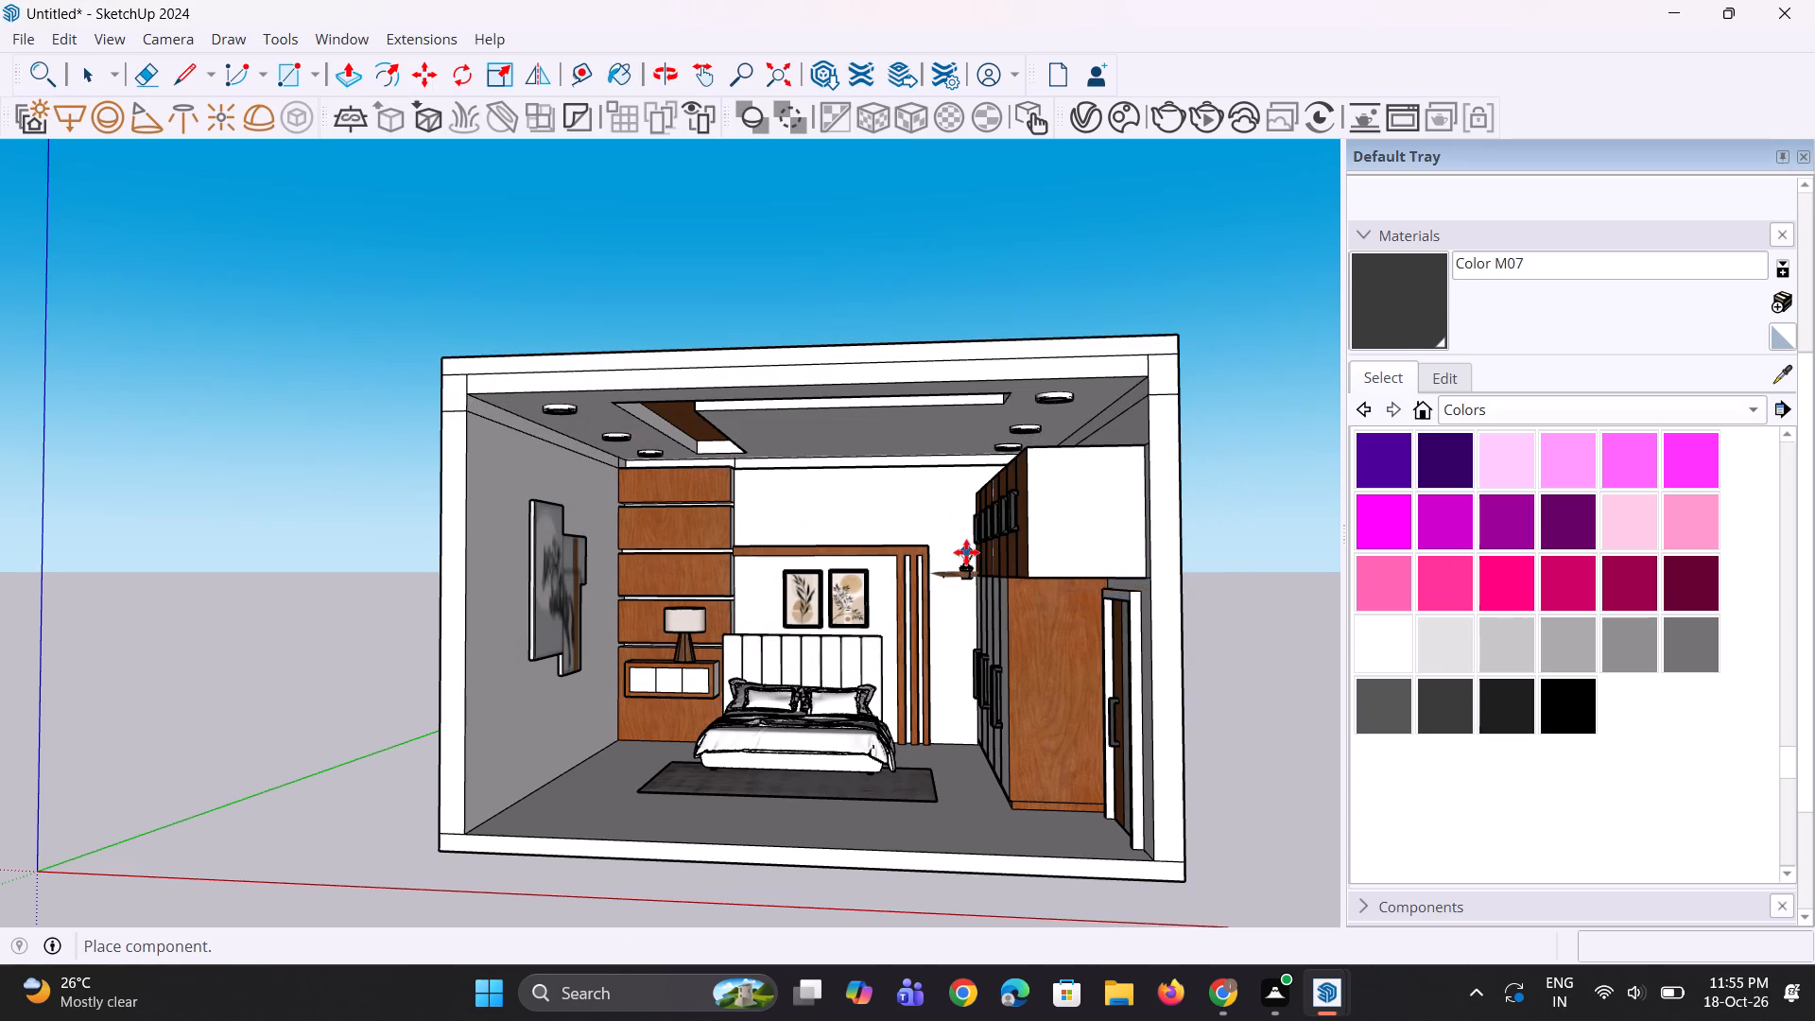
scroll(966, 552, "up", 2)
left_click(836, 389)
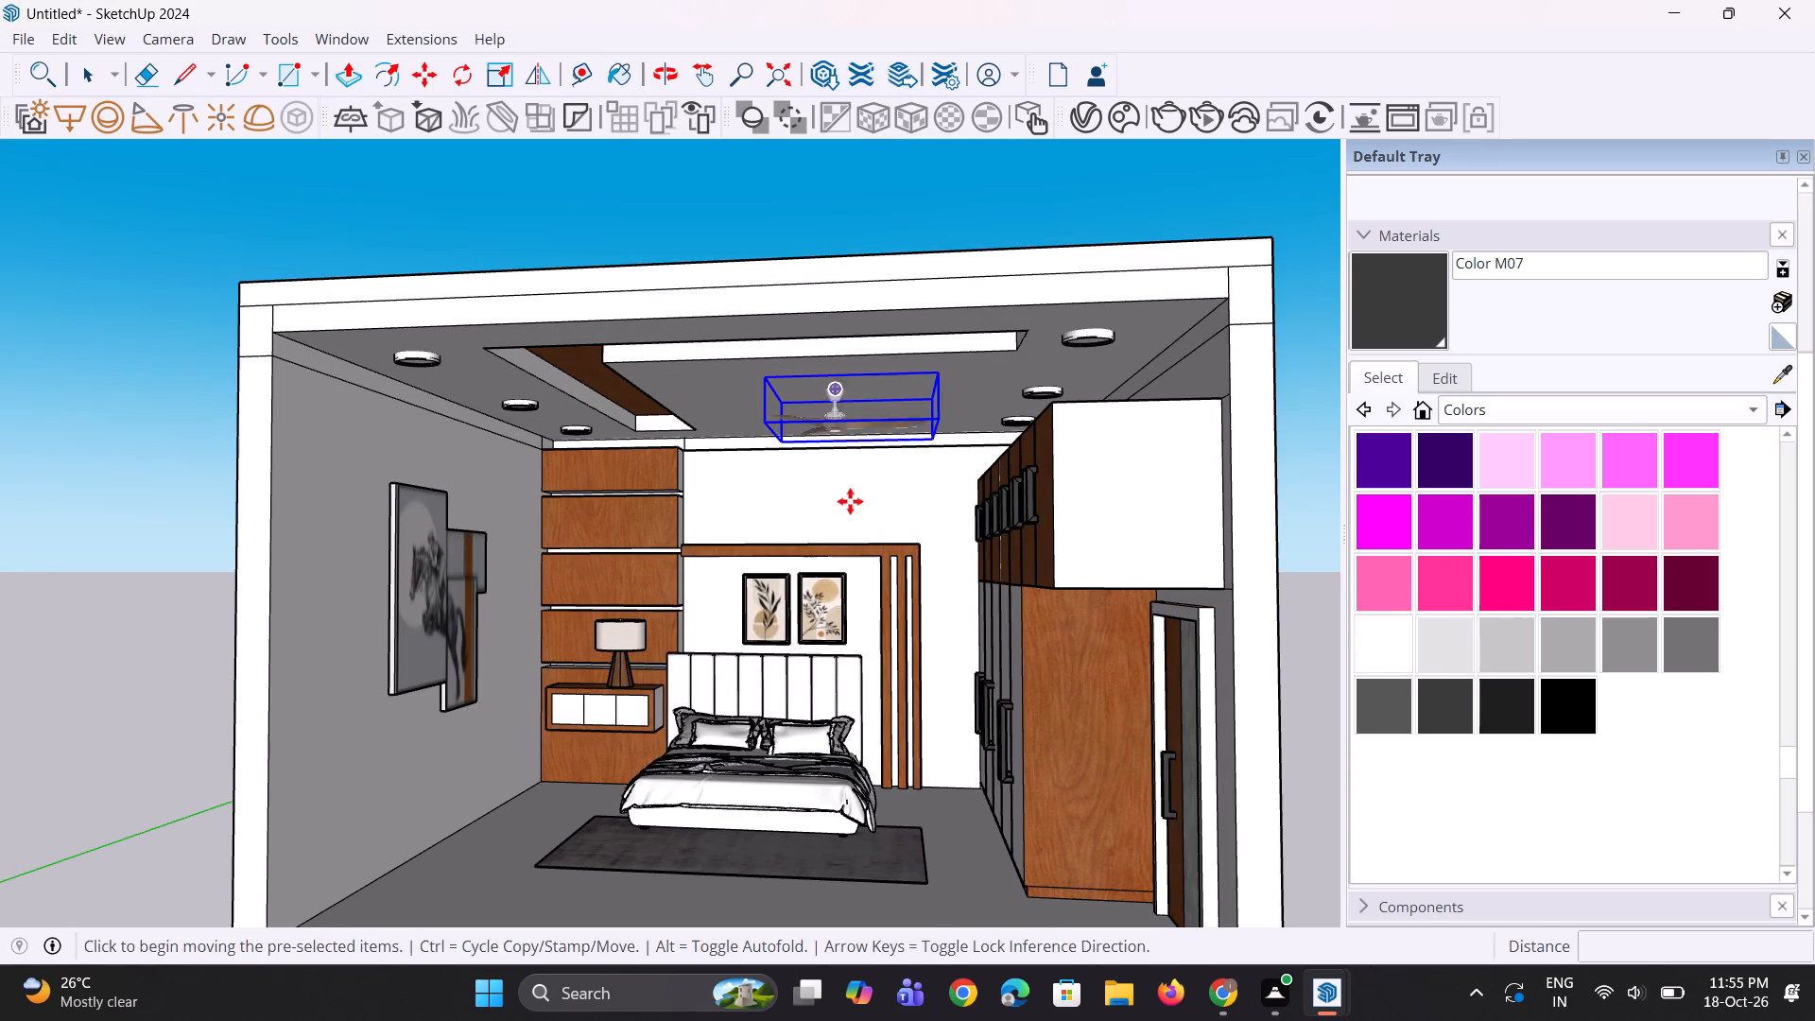
Scale the ceiling fan up uniformly from its upper corner on the horse wall art side.
middle_click_drag(850, 502, 856, 393)
scroll(853, 500, "up", 1)
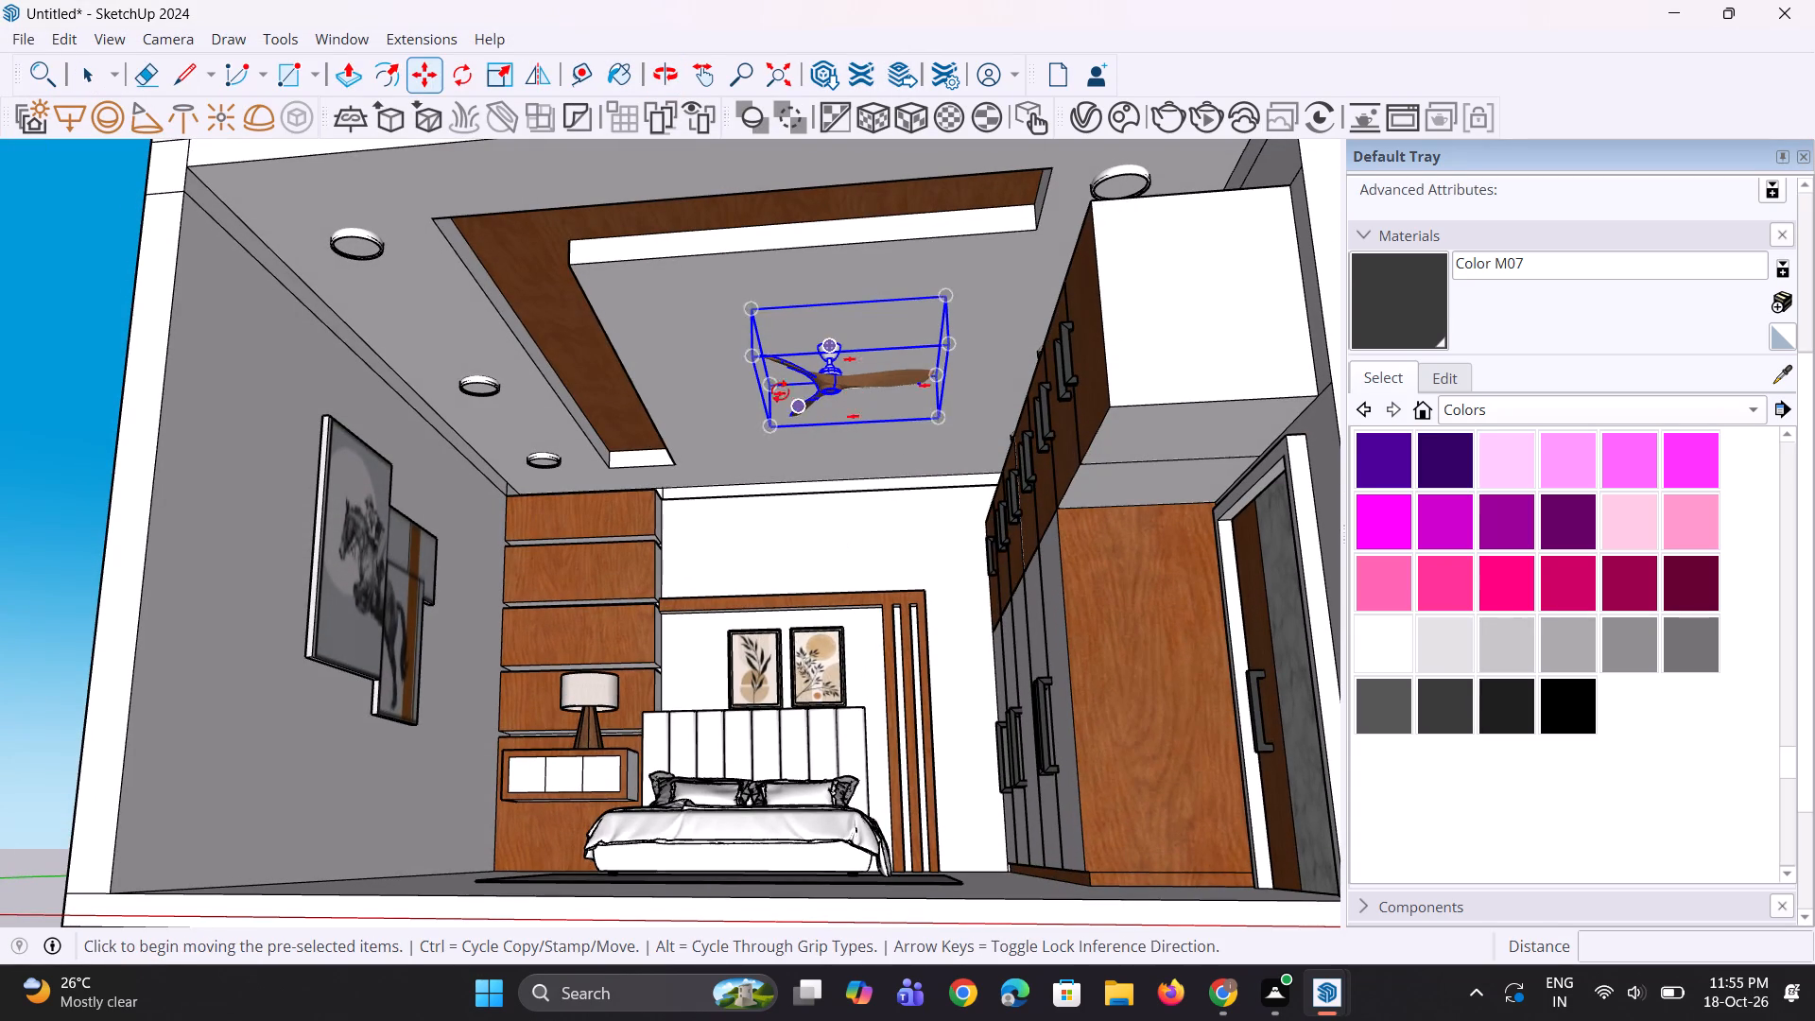
key("s")
scroll(768, 335, "up", 1)
left_click(753, 313)
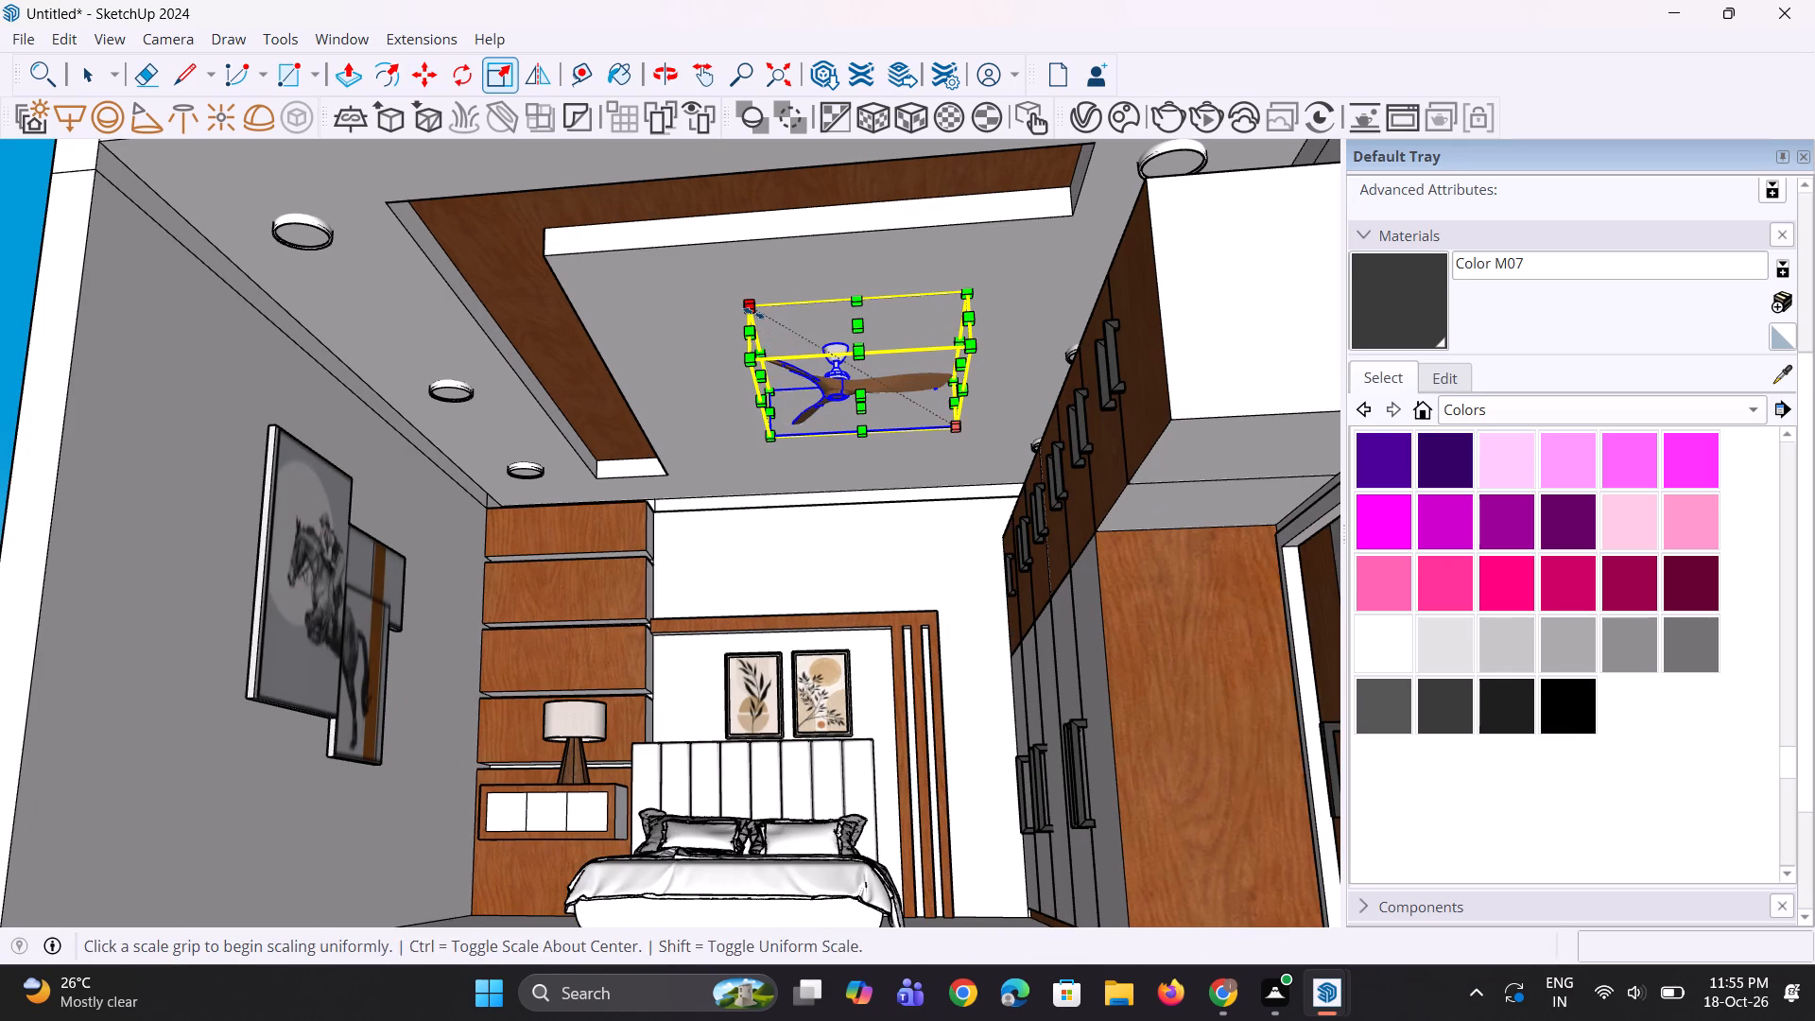
left_click(661, 288)
scroll(755, 518, "down", 4)
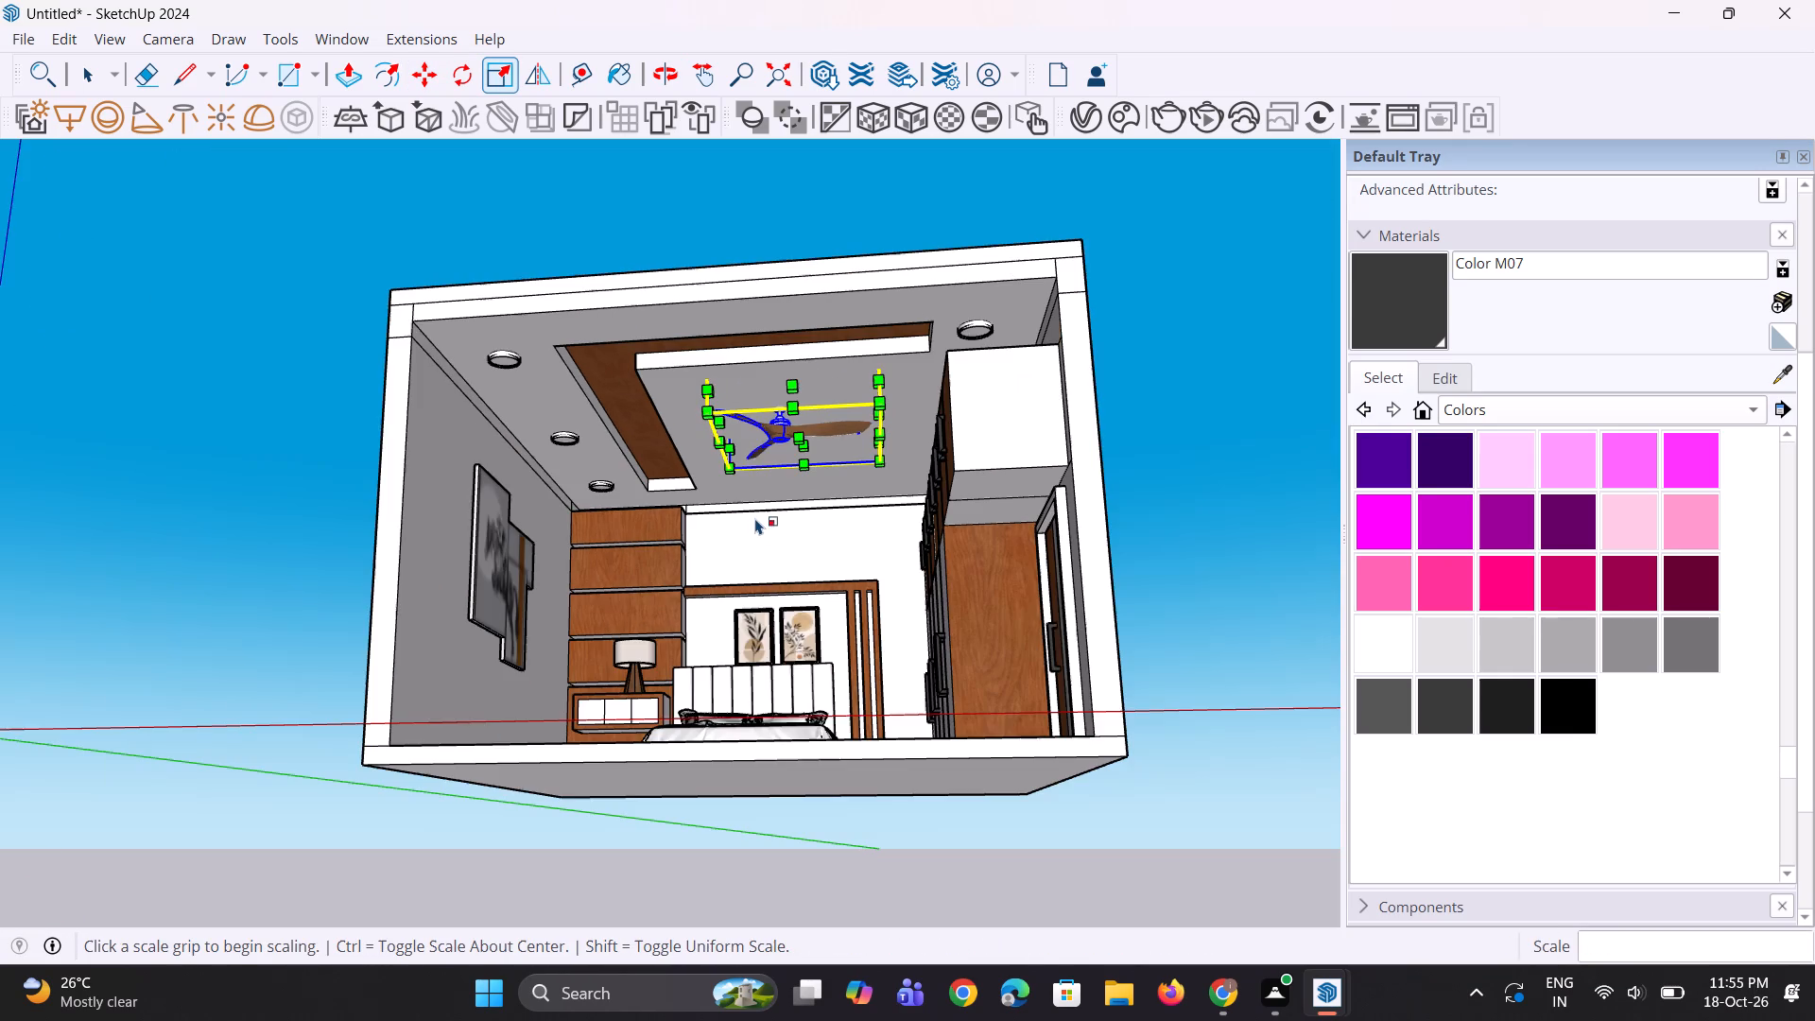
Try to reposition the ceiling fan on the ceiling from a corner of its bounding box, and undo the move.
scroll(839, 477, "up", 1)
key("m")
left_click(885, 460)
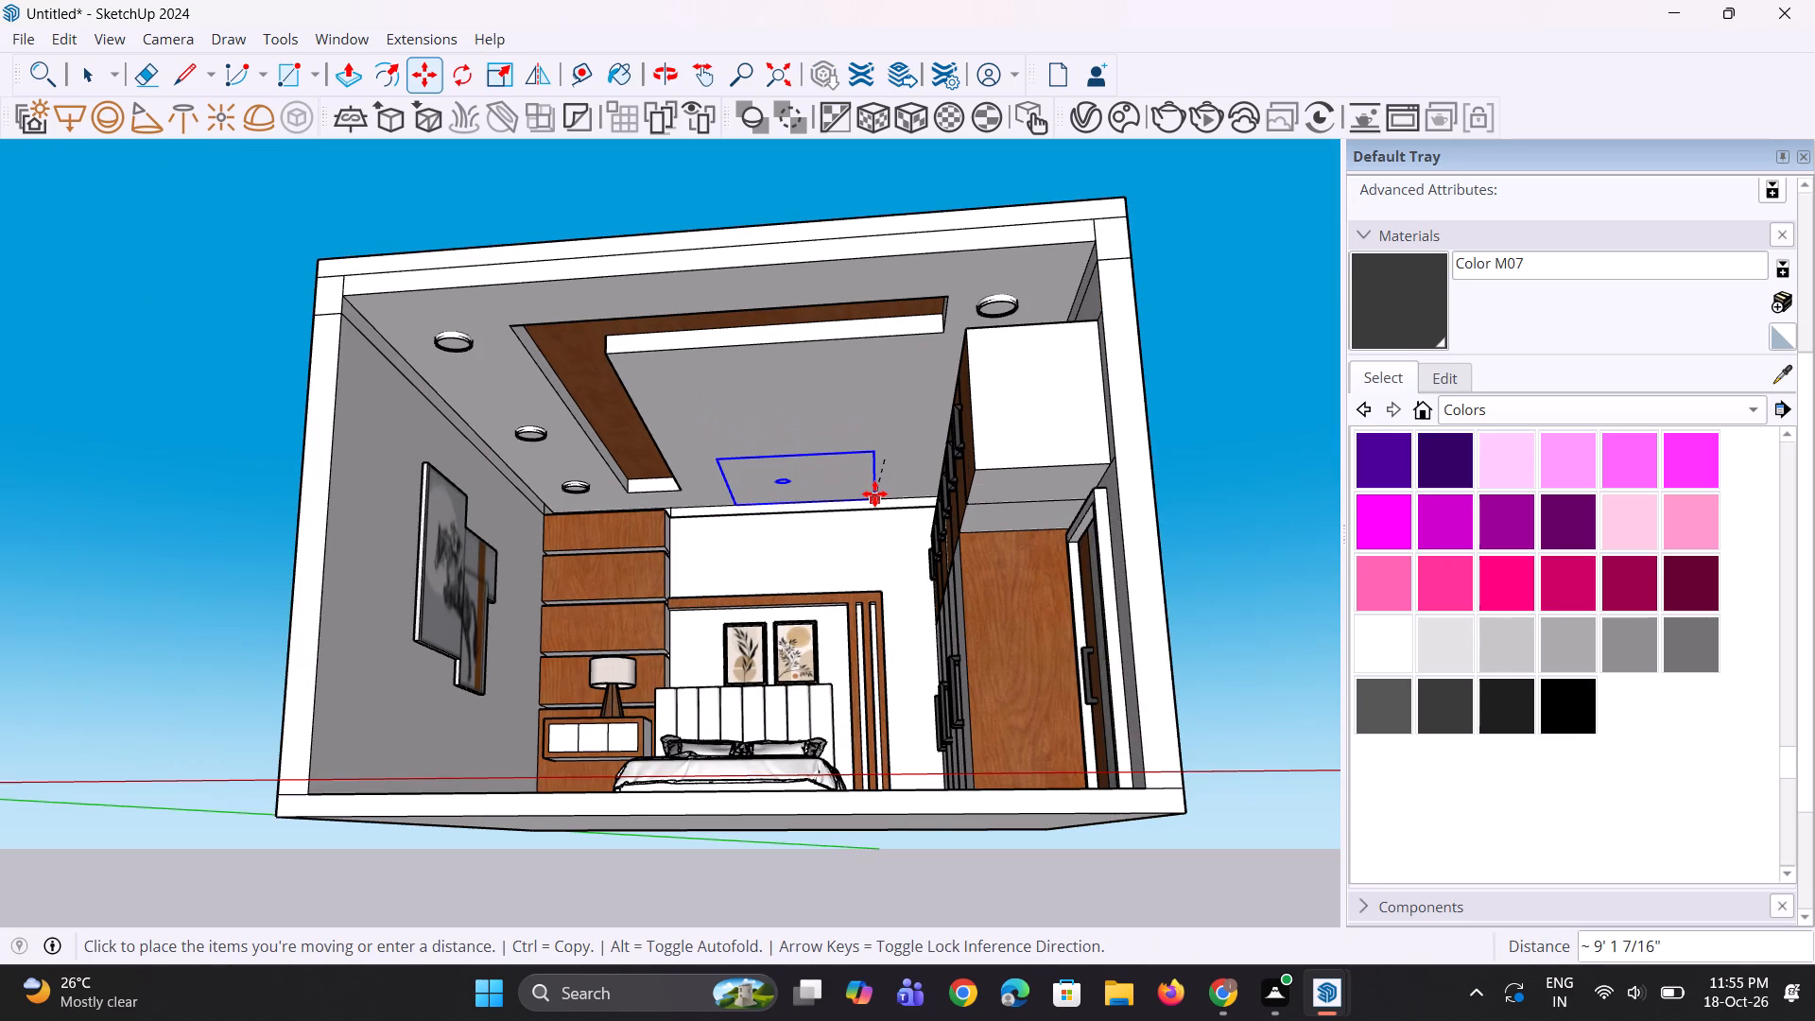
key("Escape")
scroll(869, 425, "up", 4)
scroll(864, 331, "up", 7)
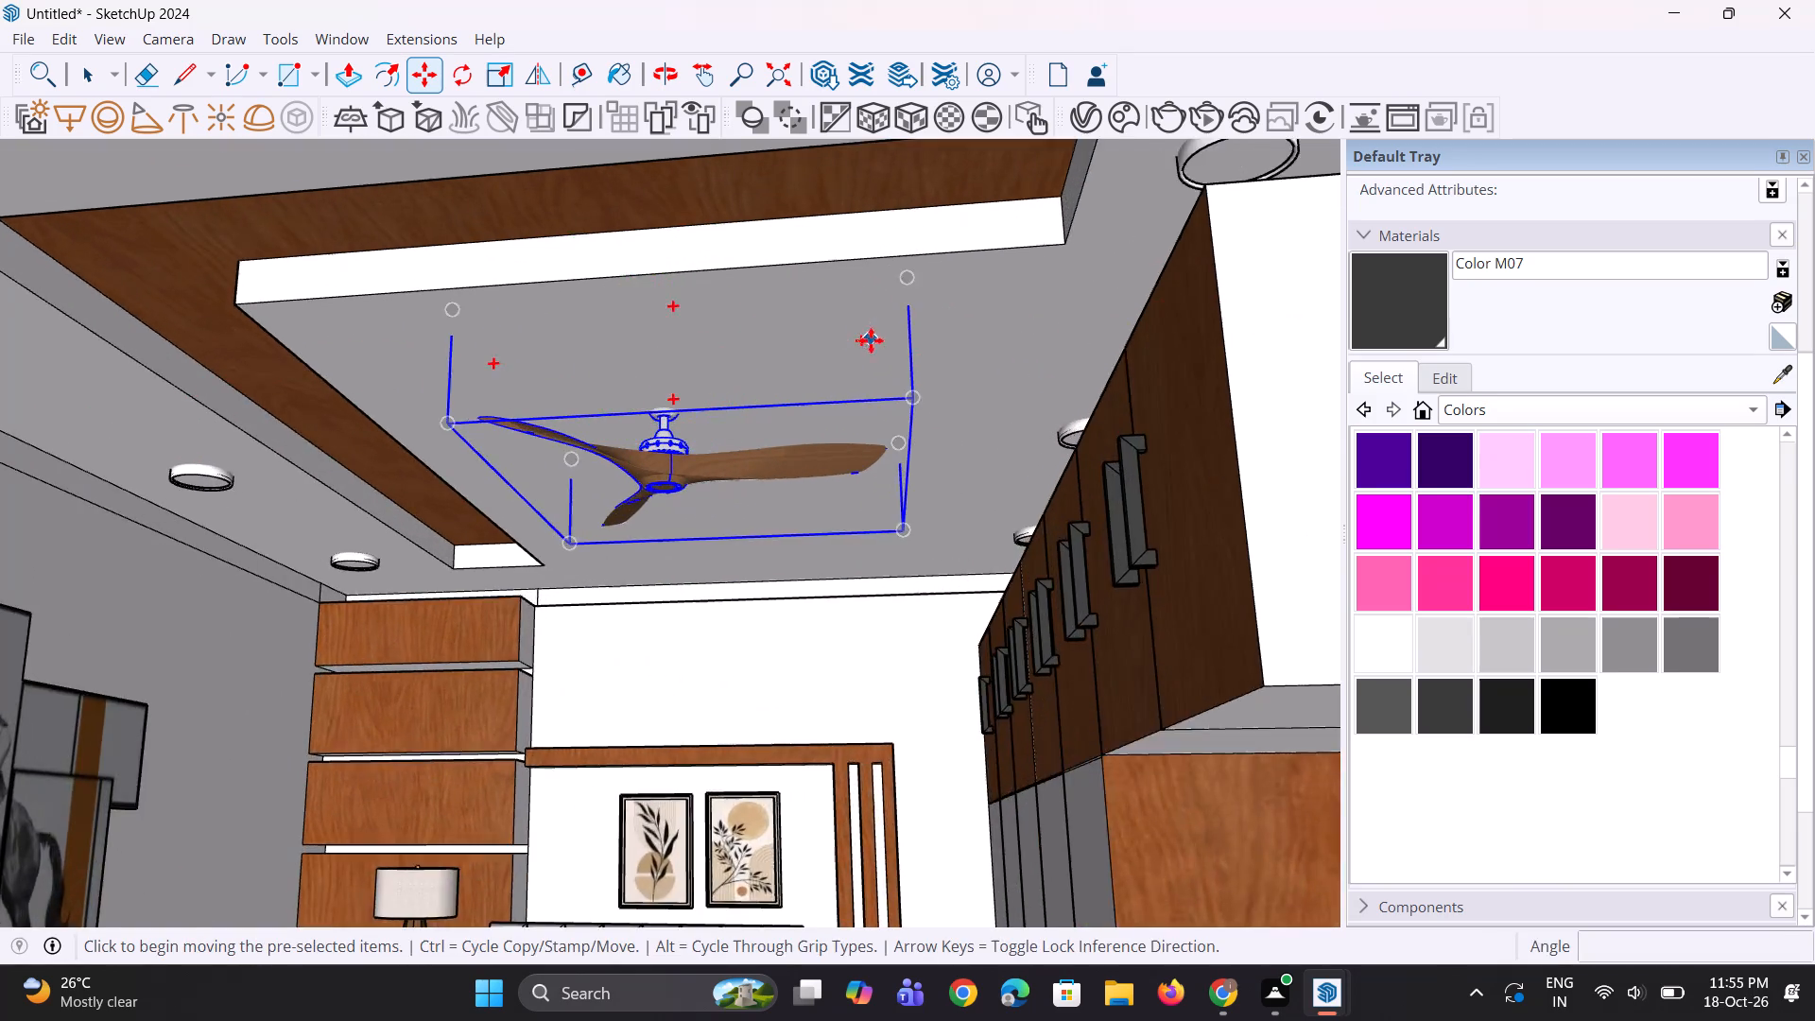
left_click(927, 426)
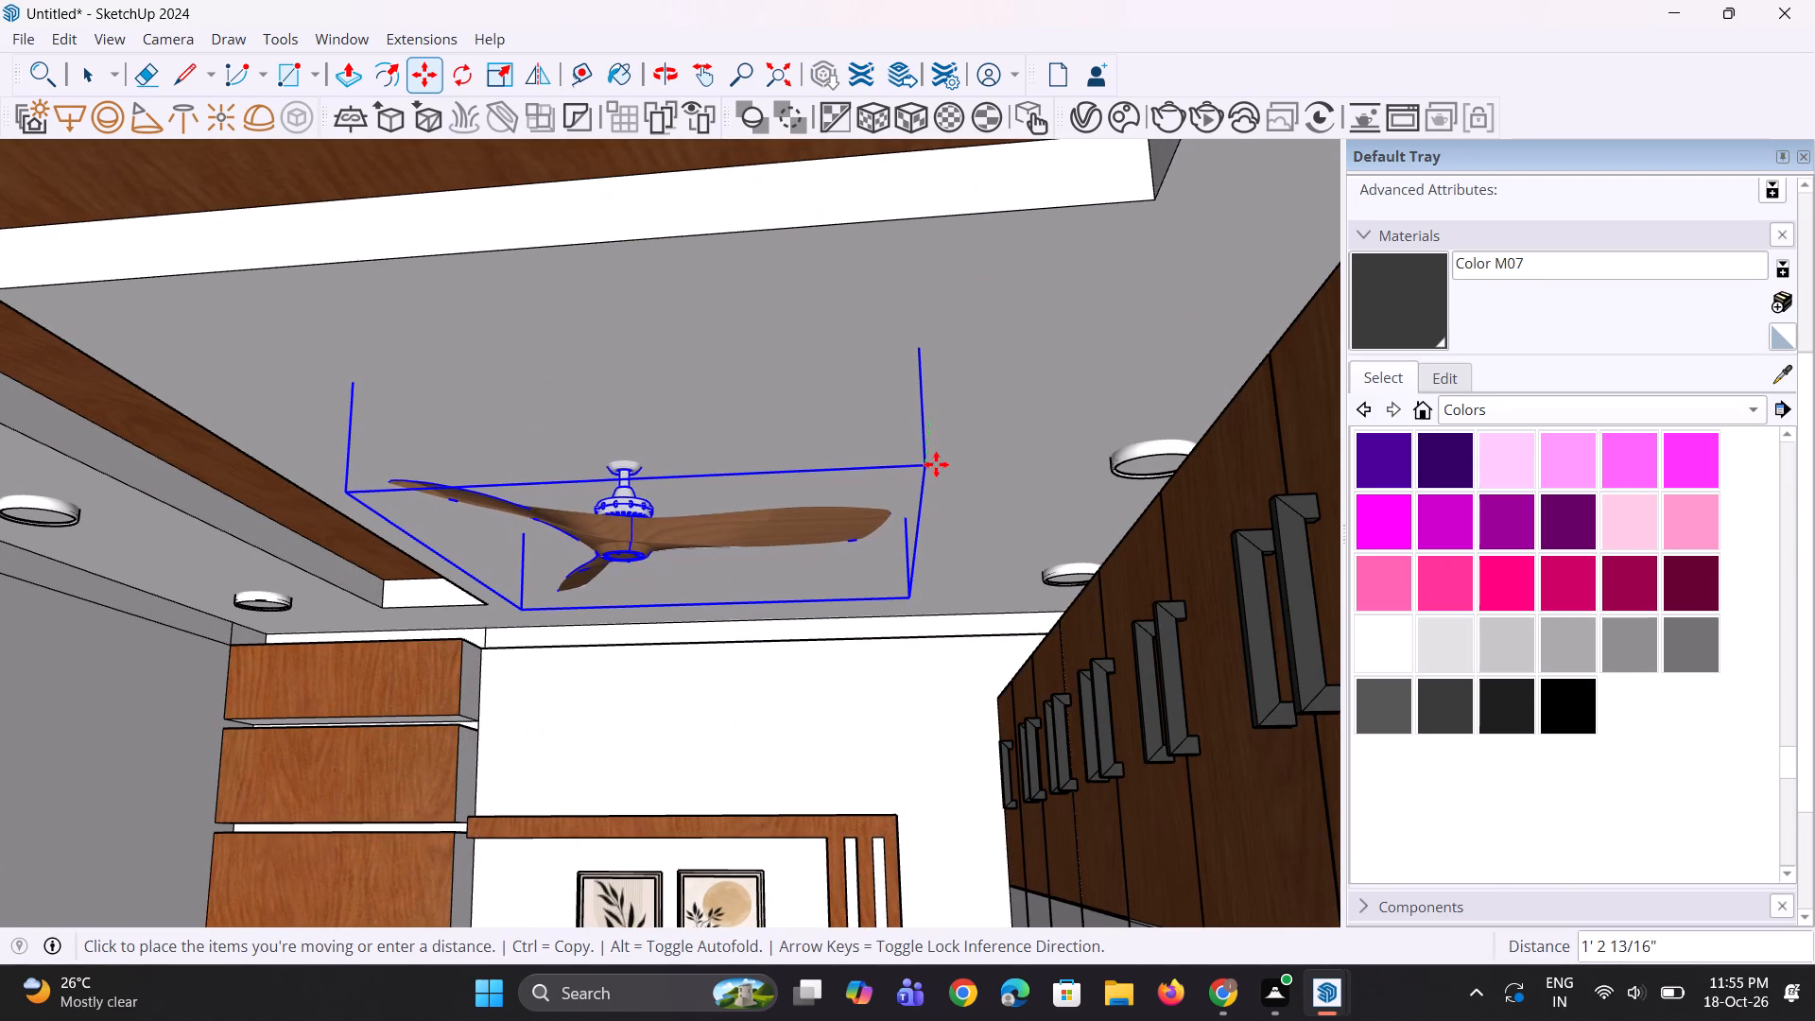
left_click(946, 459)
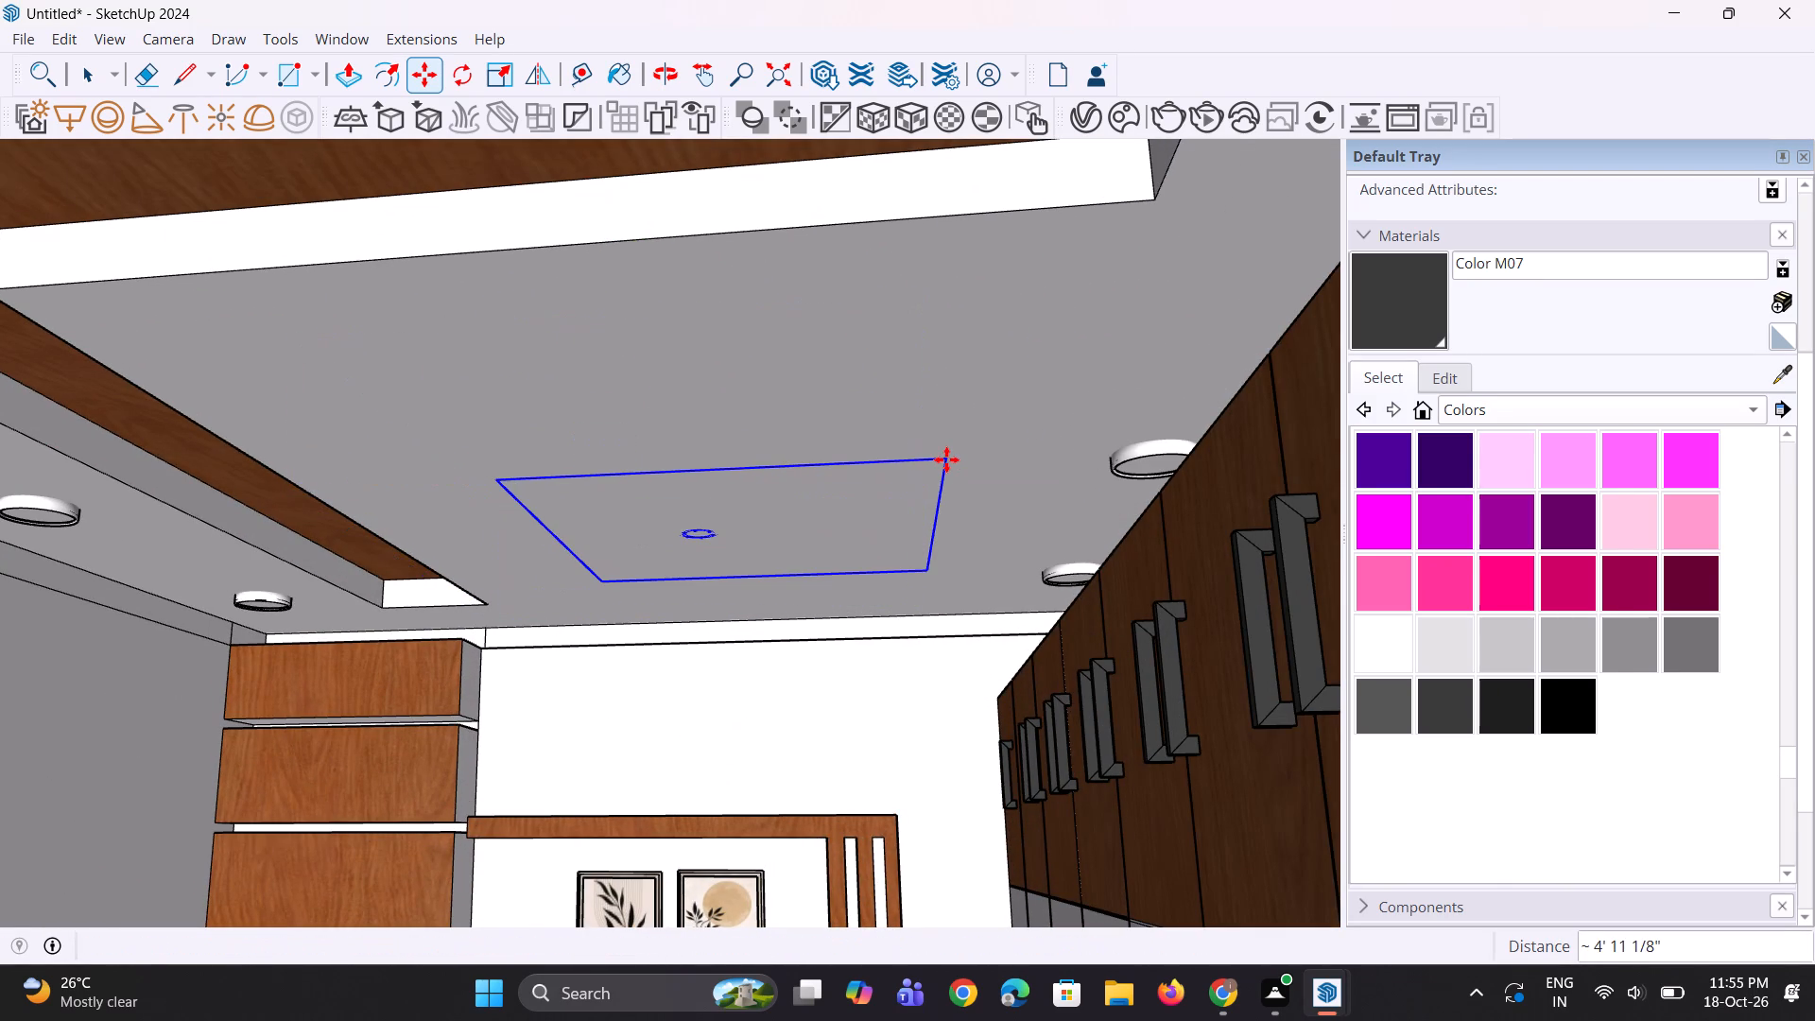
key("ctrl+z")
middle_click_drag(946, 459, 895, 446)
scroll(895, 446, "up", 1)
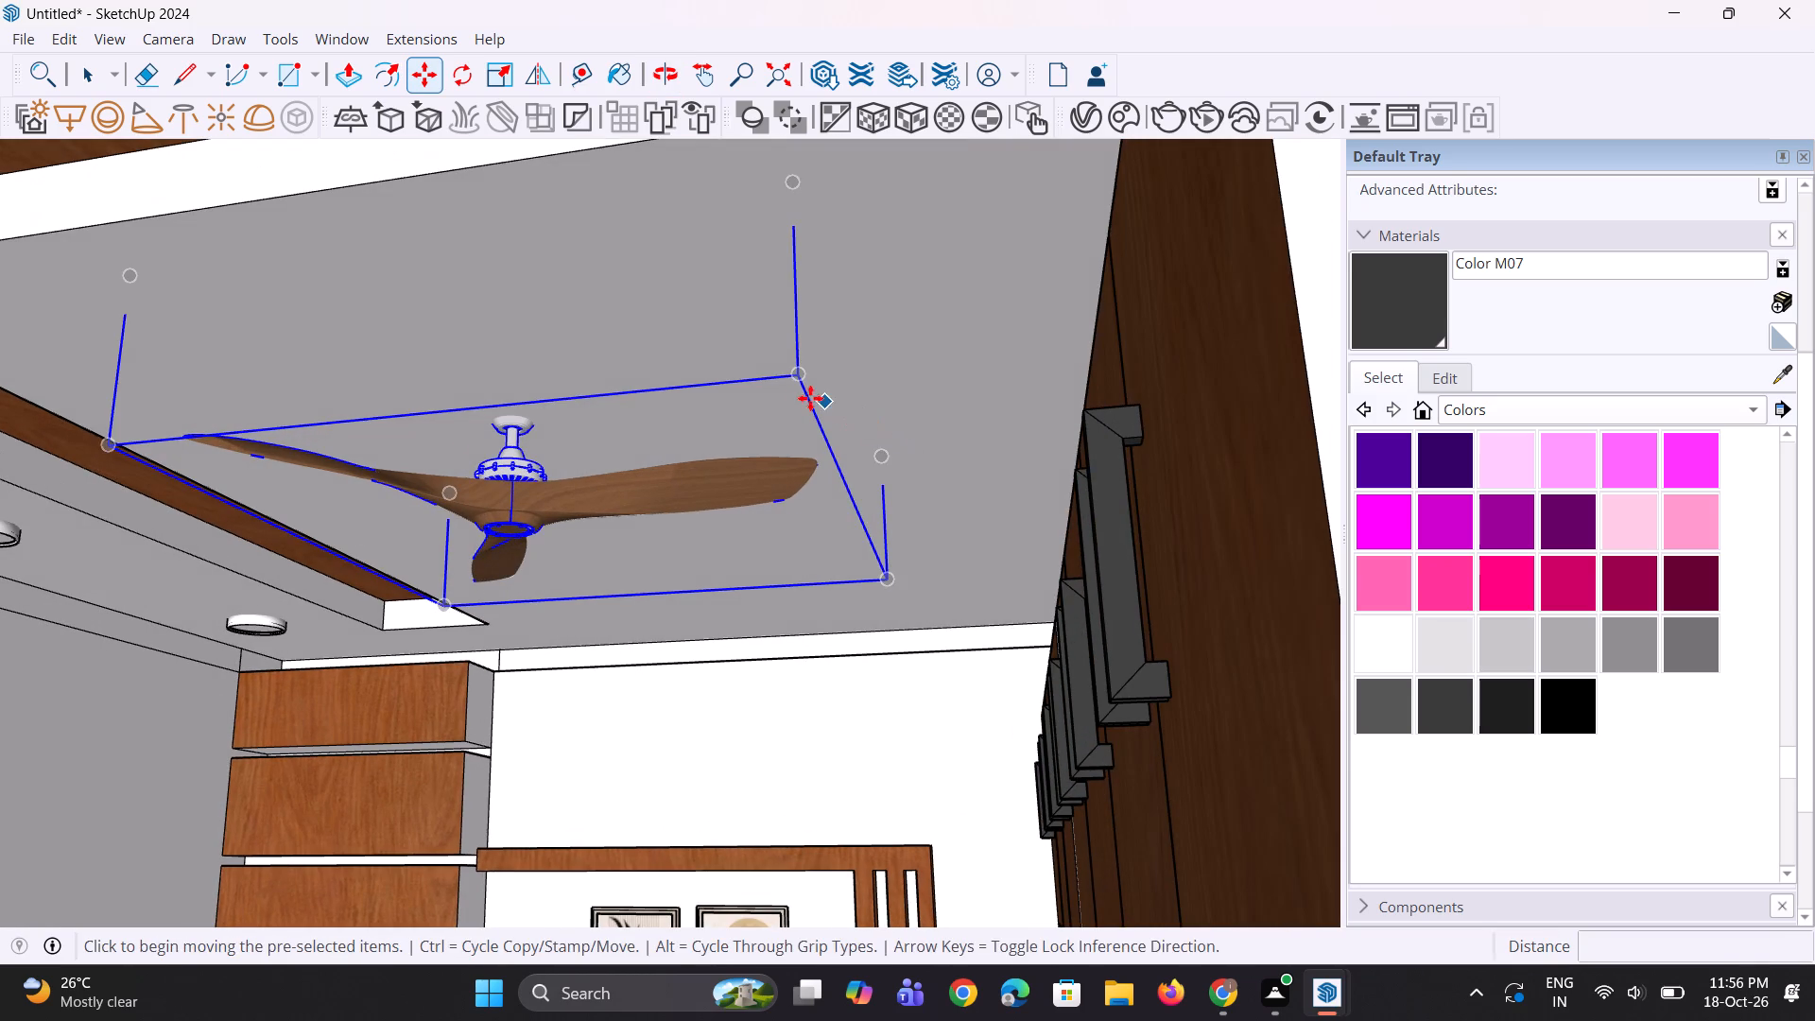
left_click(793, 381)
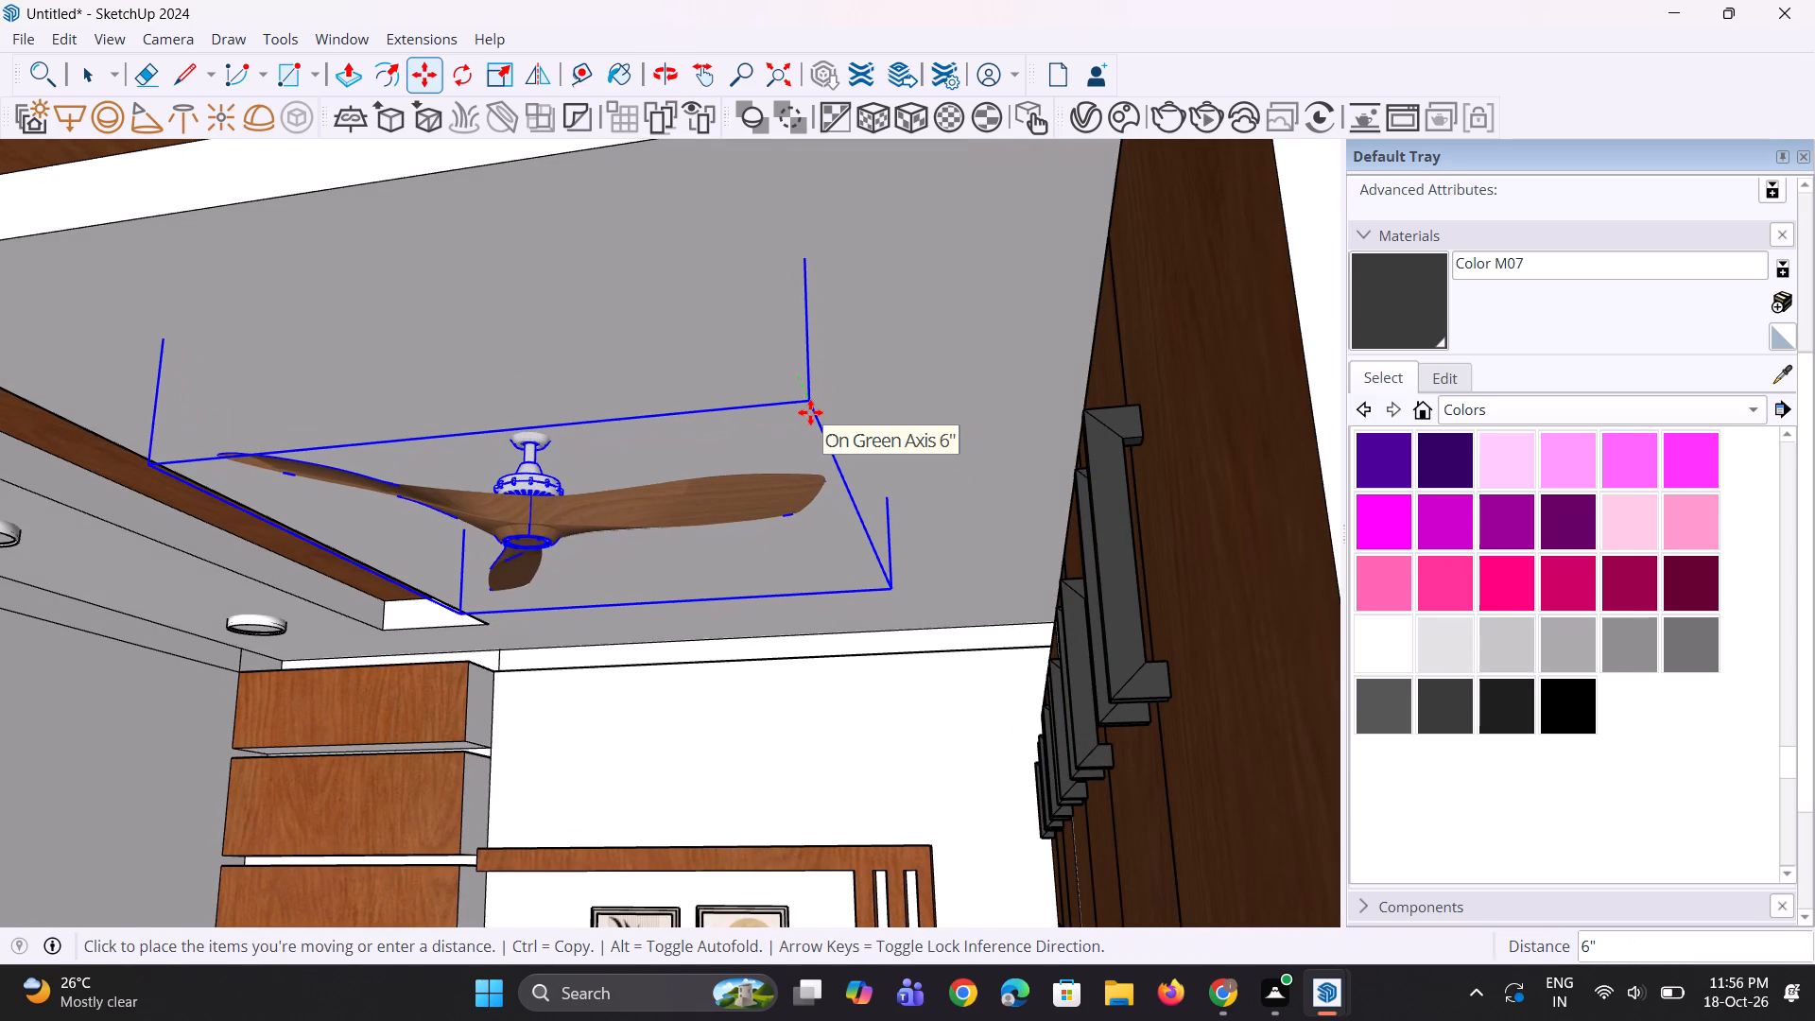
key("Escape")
Move the ceiling fan straight down about 6" from the recessed ceiling panel, then deselect it.
scroll(810, 412, "down", 5)
middle_click_drag(819, 435, 833, 501)
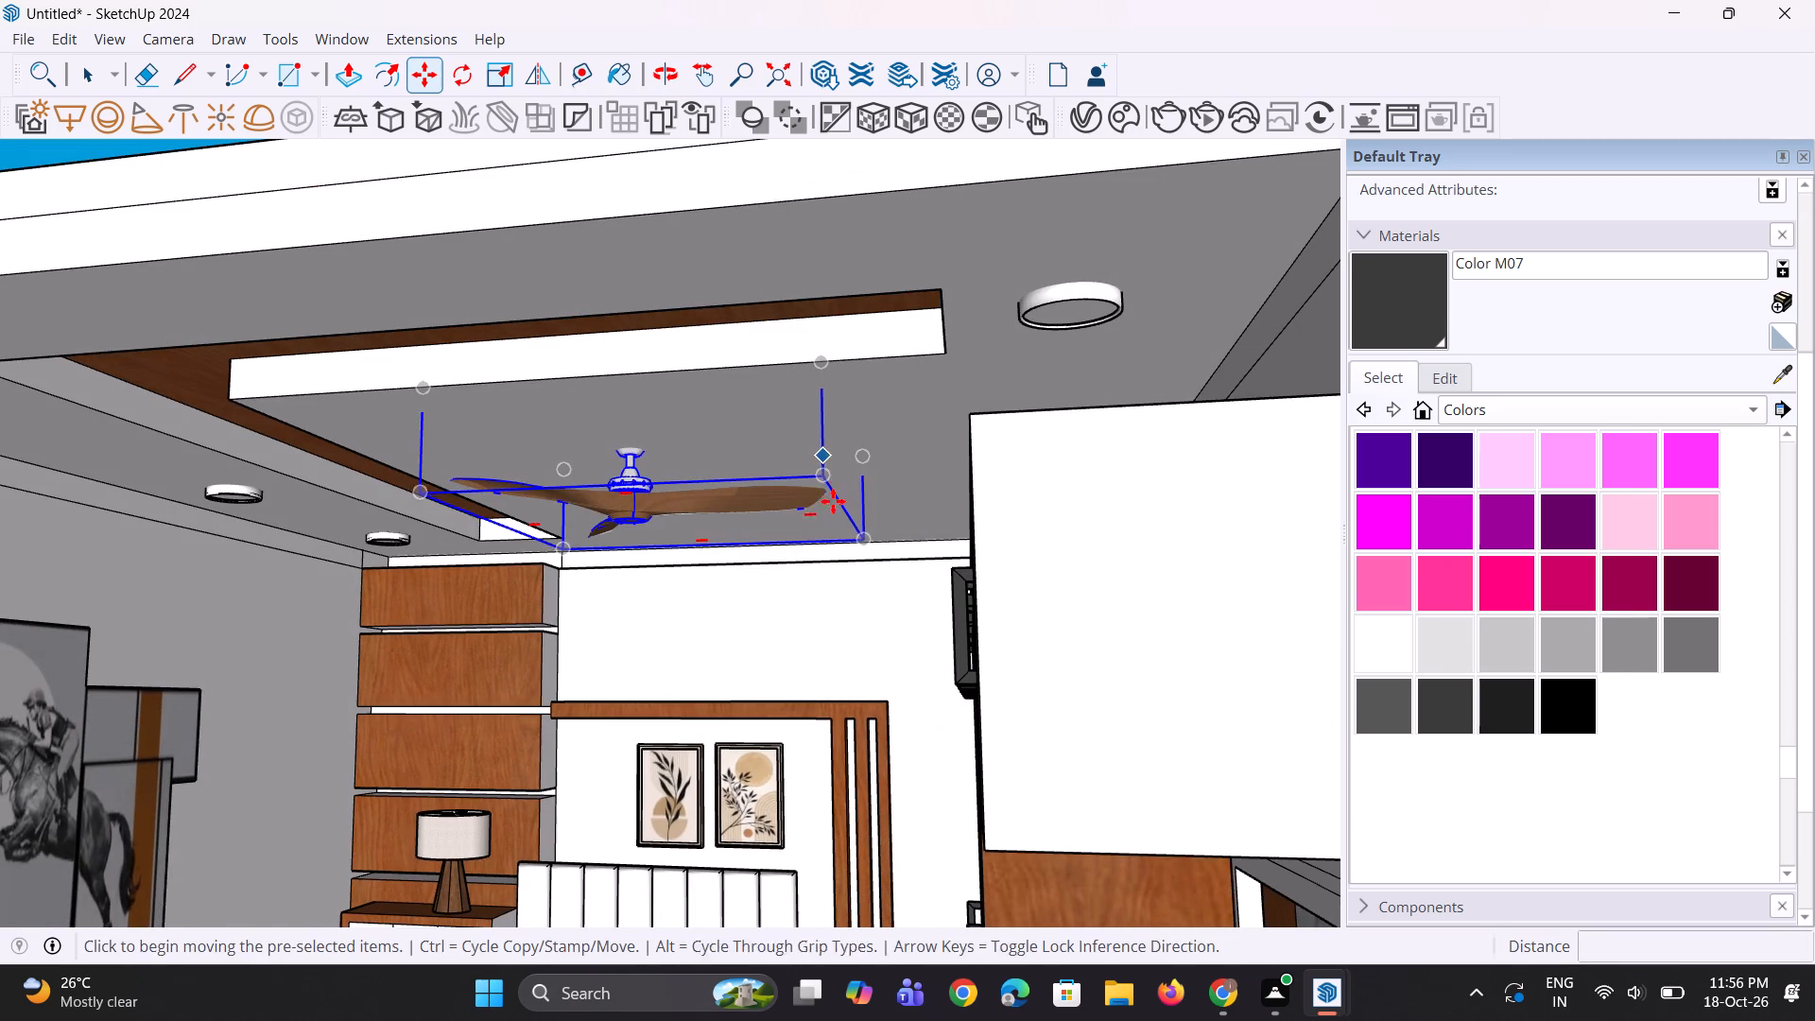
left_click(833, 473)
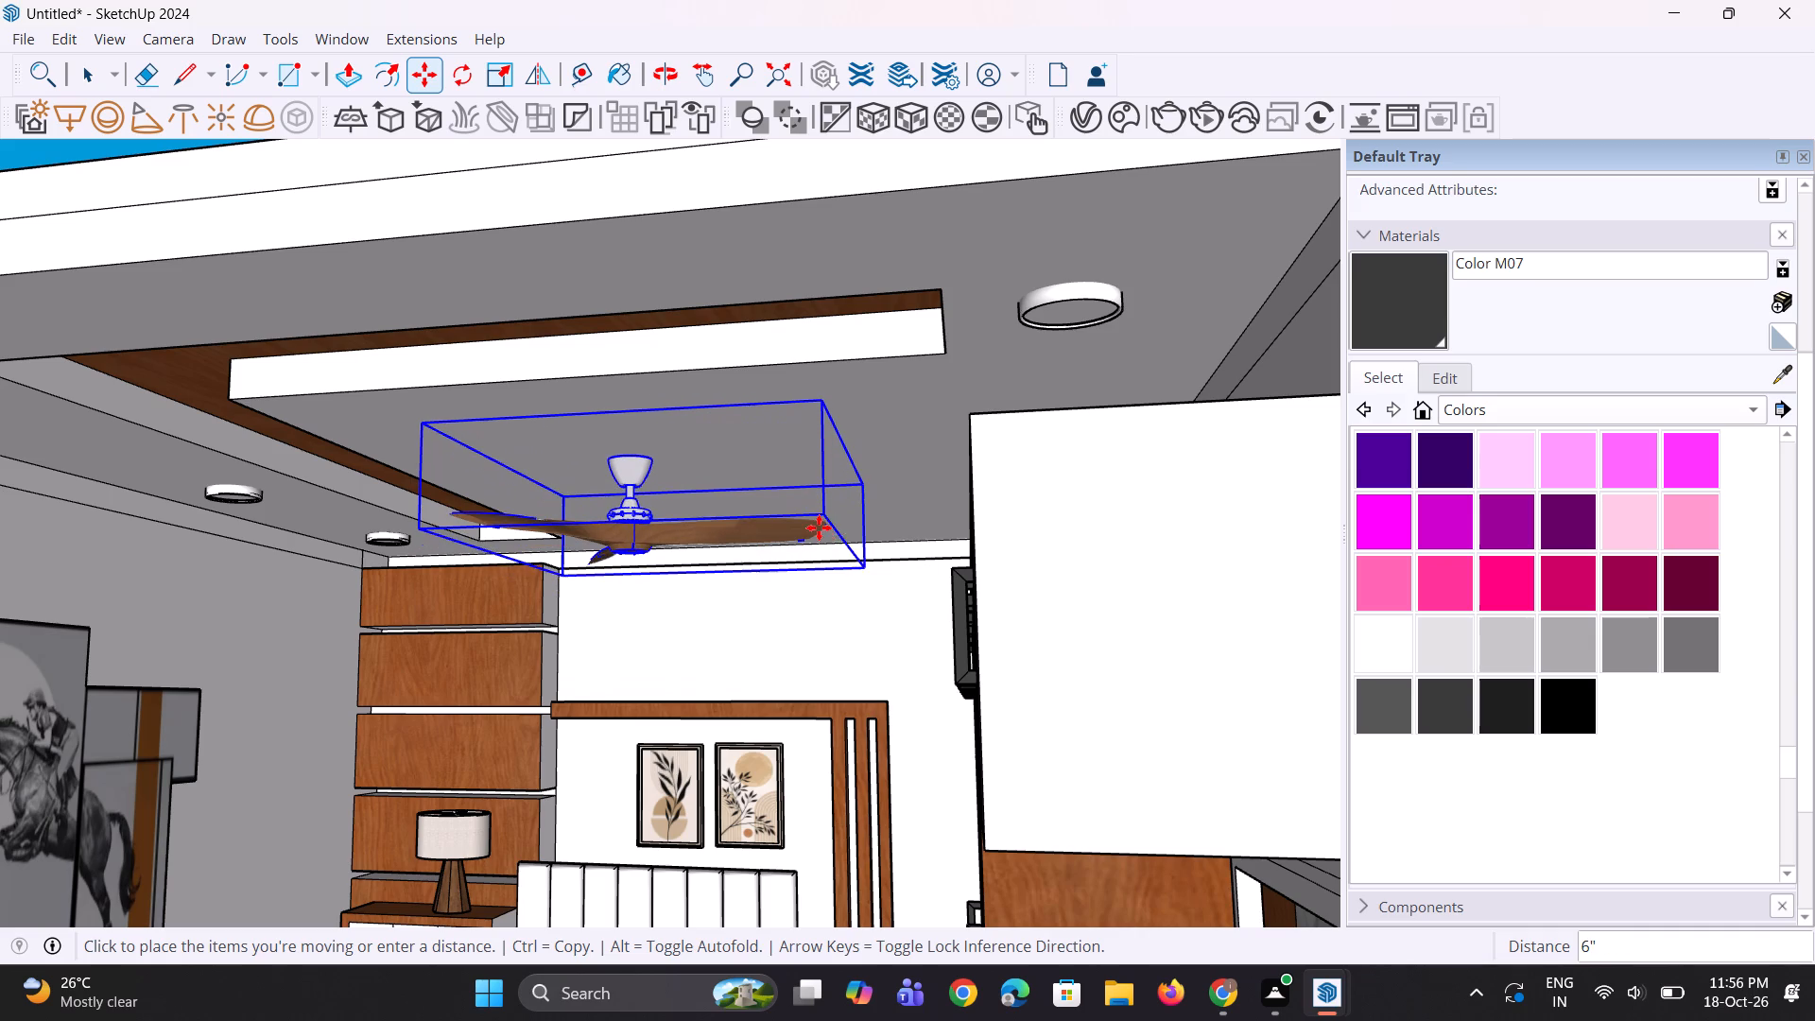
left_click(819, 527)
middle_click_drag(773, 585, 775, 529)
key("space")
key("space")
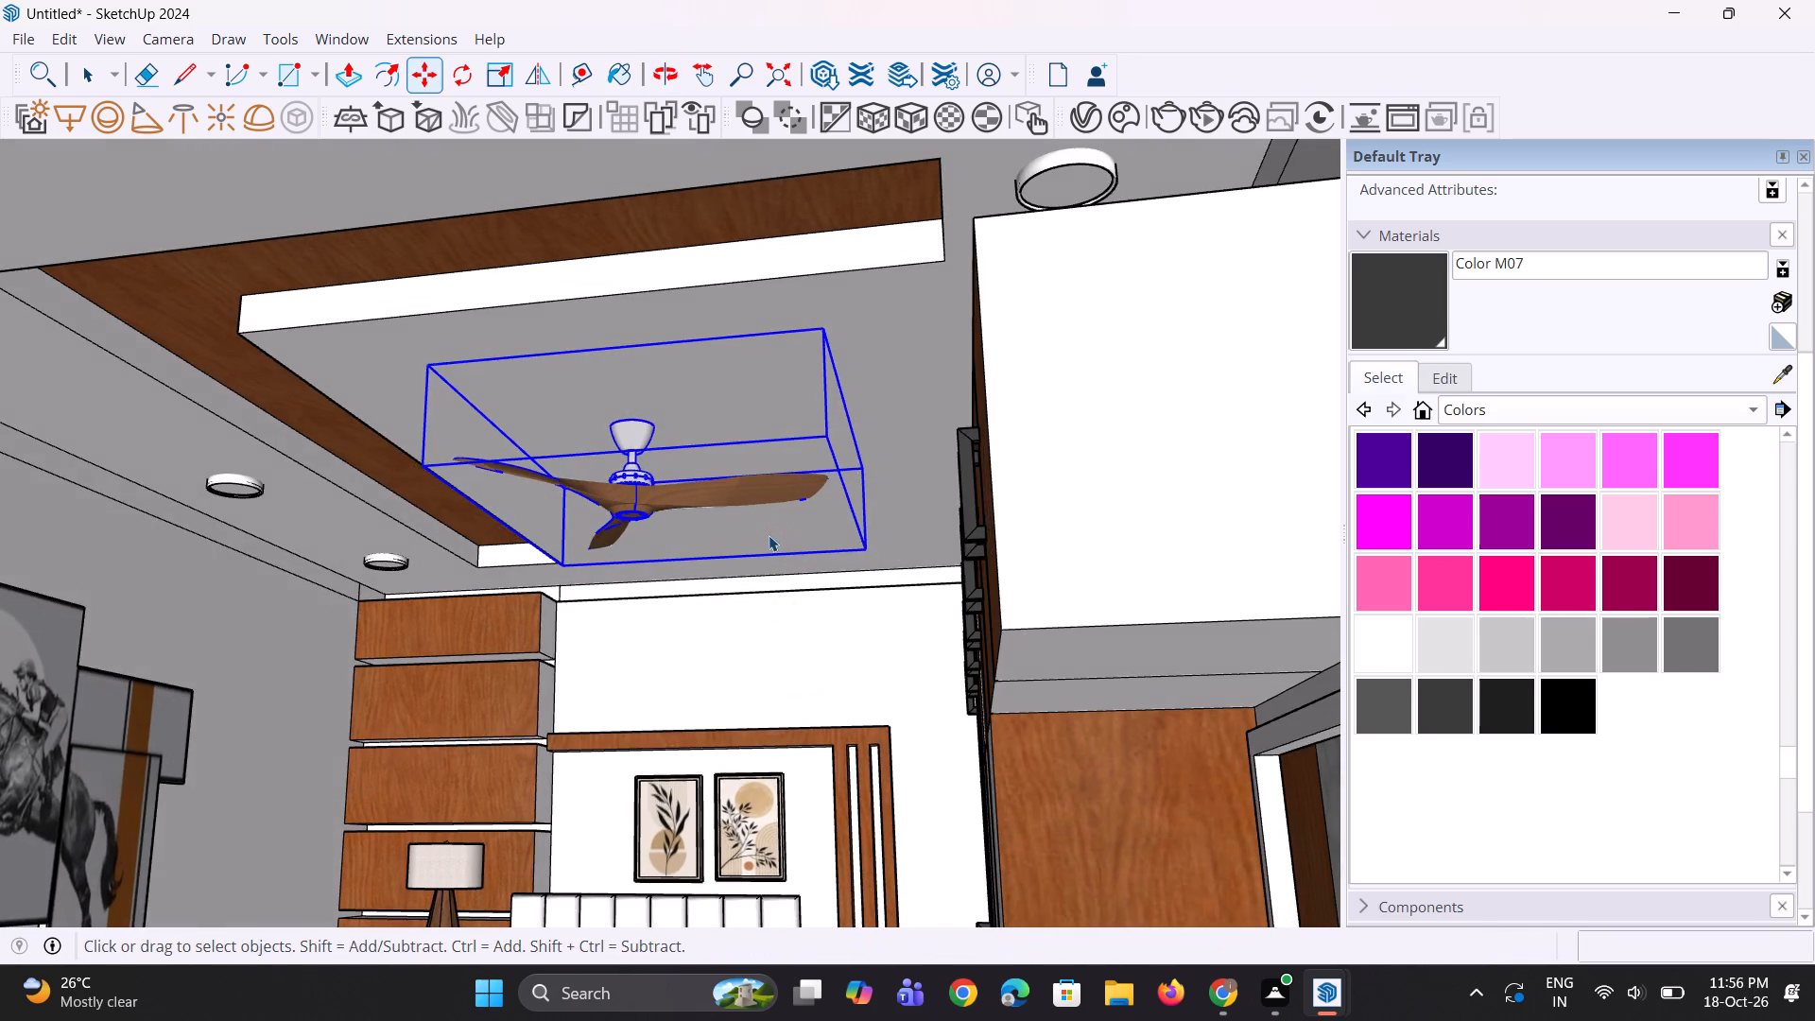
scroll(769, 535, "down", 9)
left_click(946, 481)
scroll(801, 514, "up", 6)
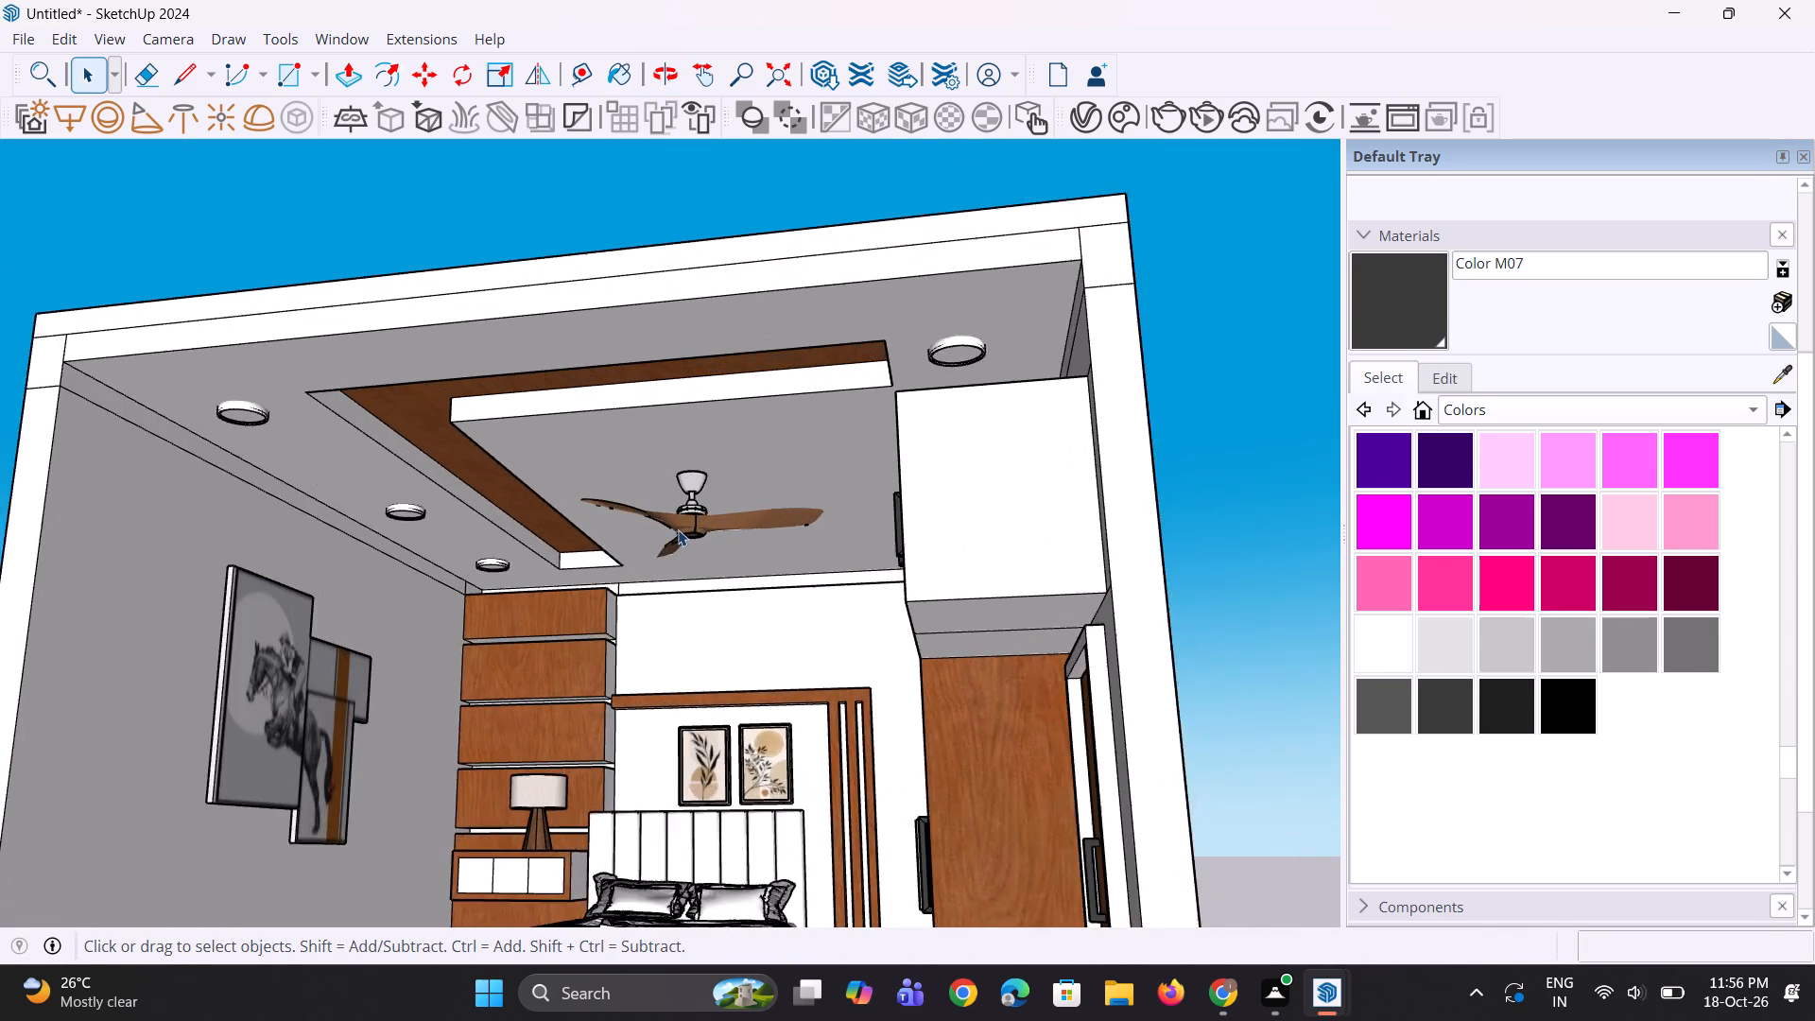
scroll(678, 529, "up", 4)
middle_click_drag(680, 532, 802, 439)
scroll(831, 439, "up", 1)
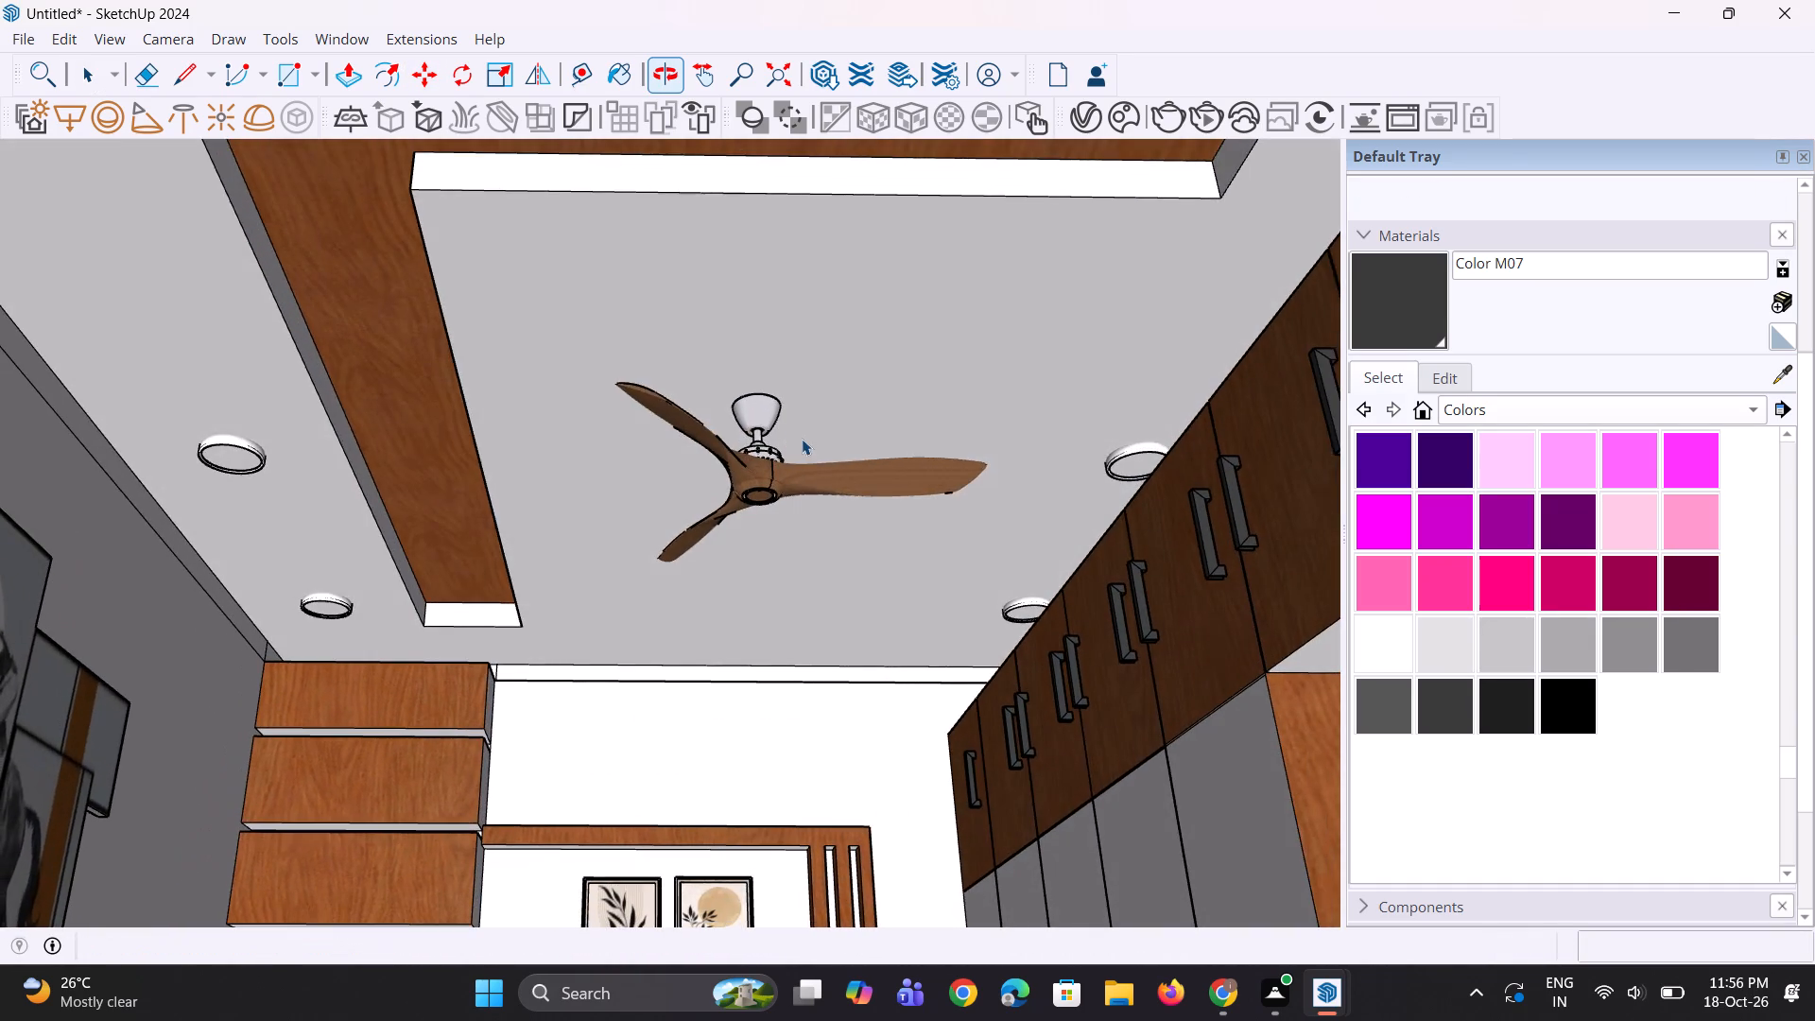
Select the ceiling fan, raise it about 4 5/8" along the blue axis toward the ceiling, and deselect it.
scroll(795, 440, "down", 9)
middle_click_drag(774, 447, 665, 692)
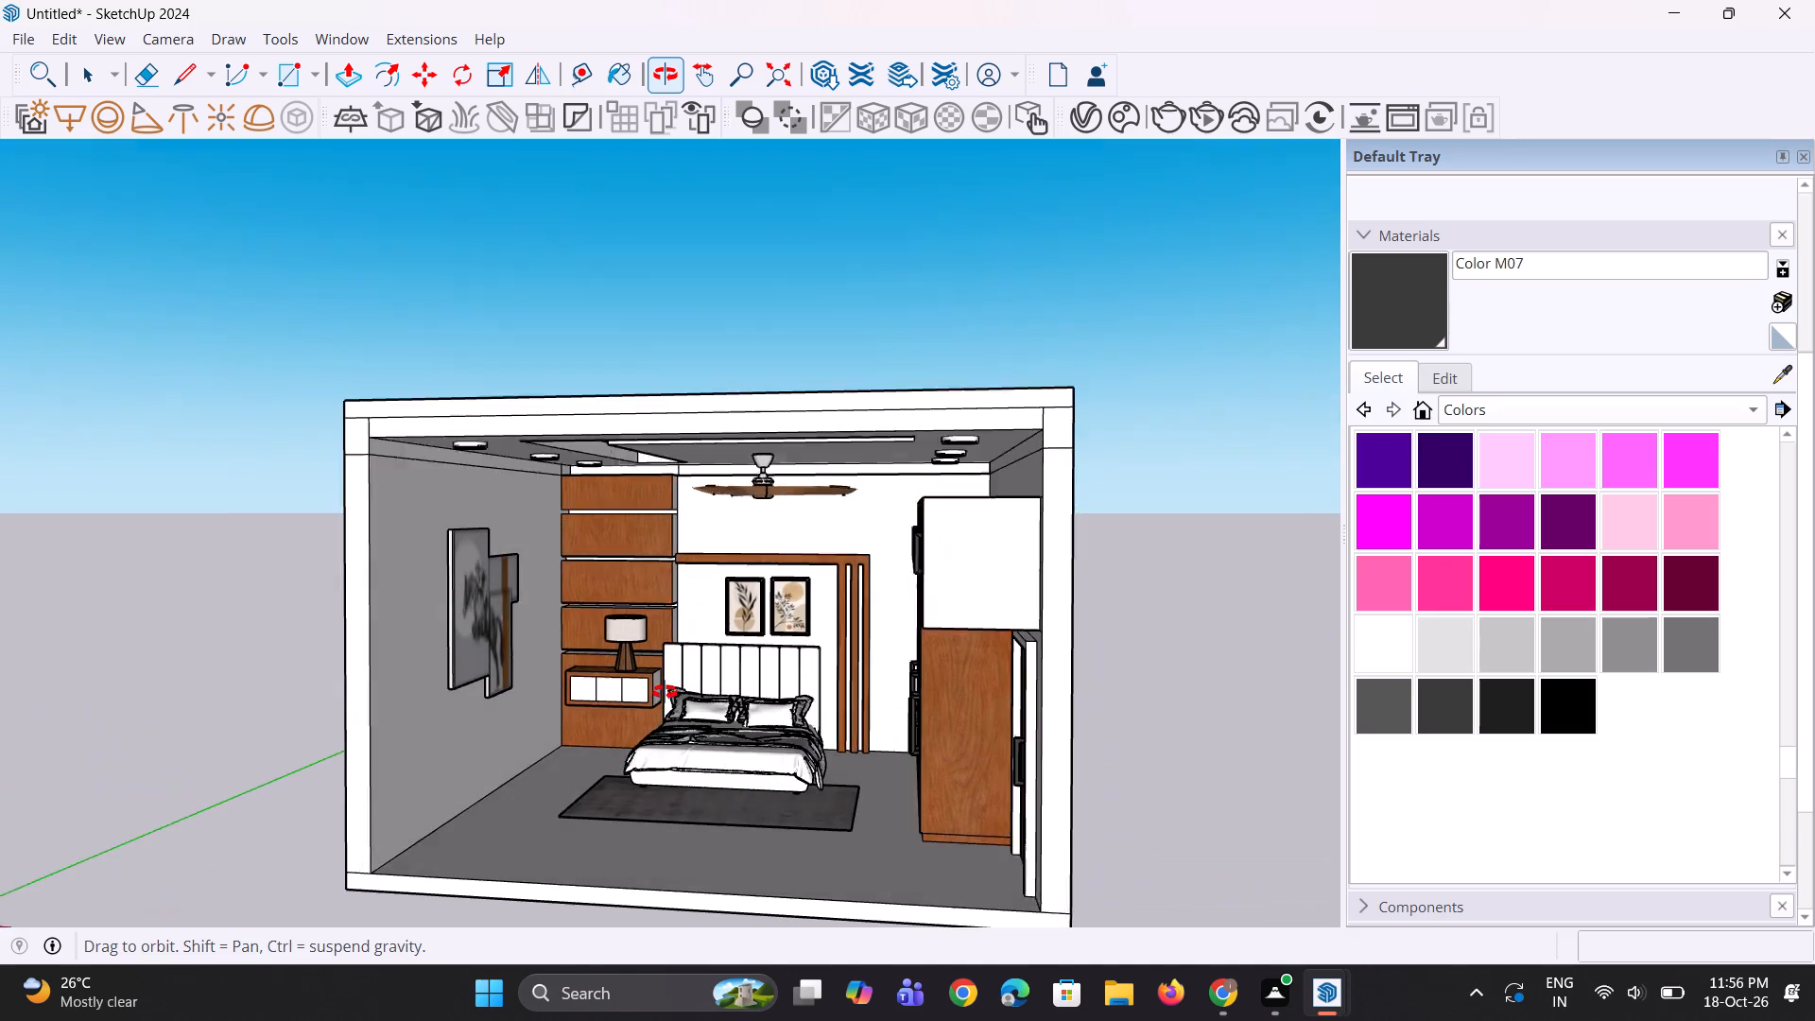
middle_click_drag(665, 692, 667, 678)
scroll(740, 481, "up", 6)
left_click(916, 536)
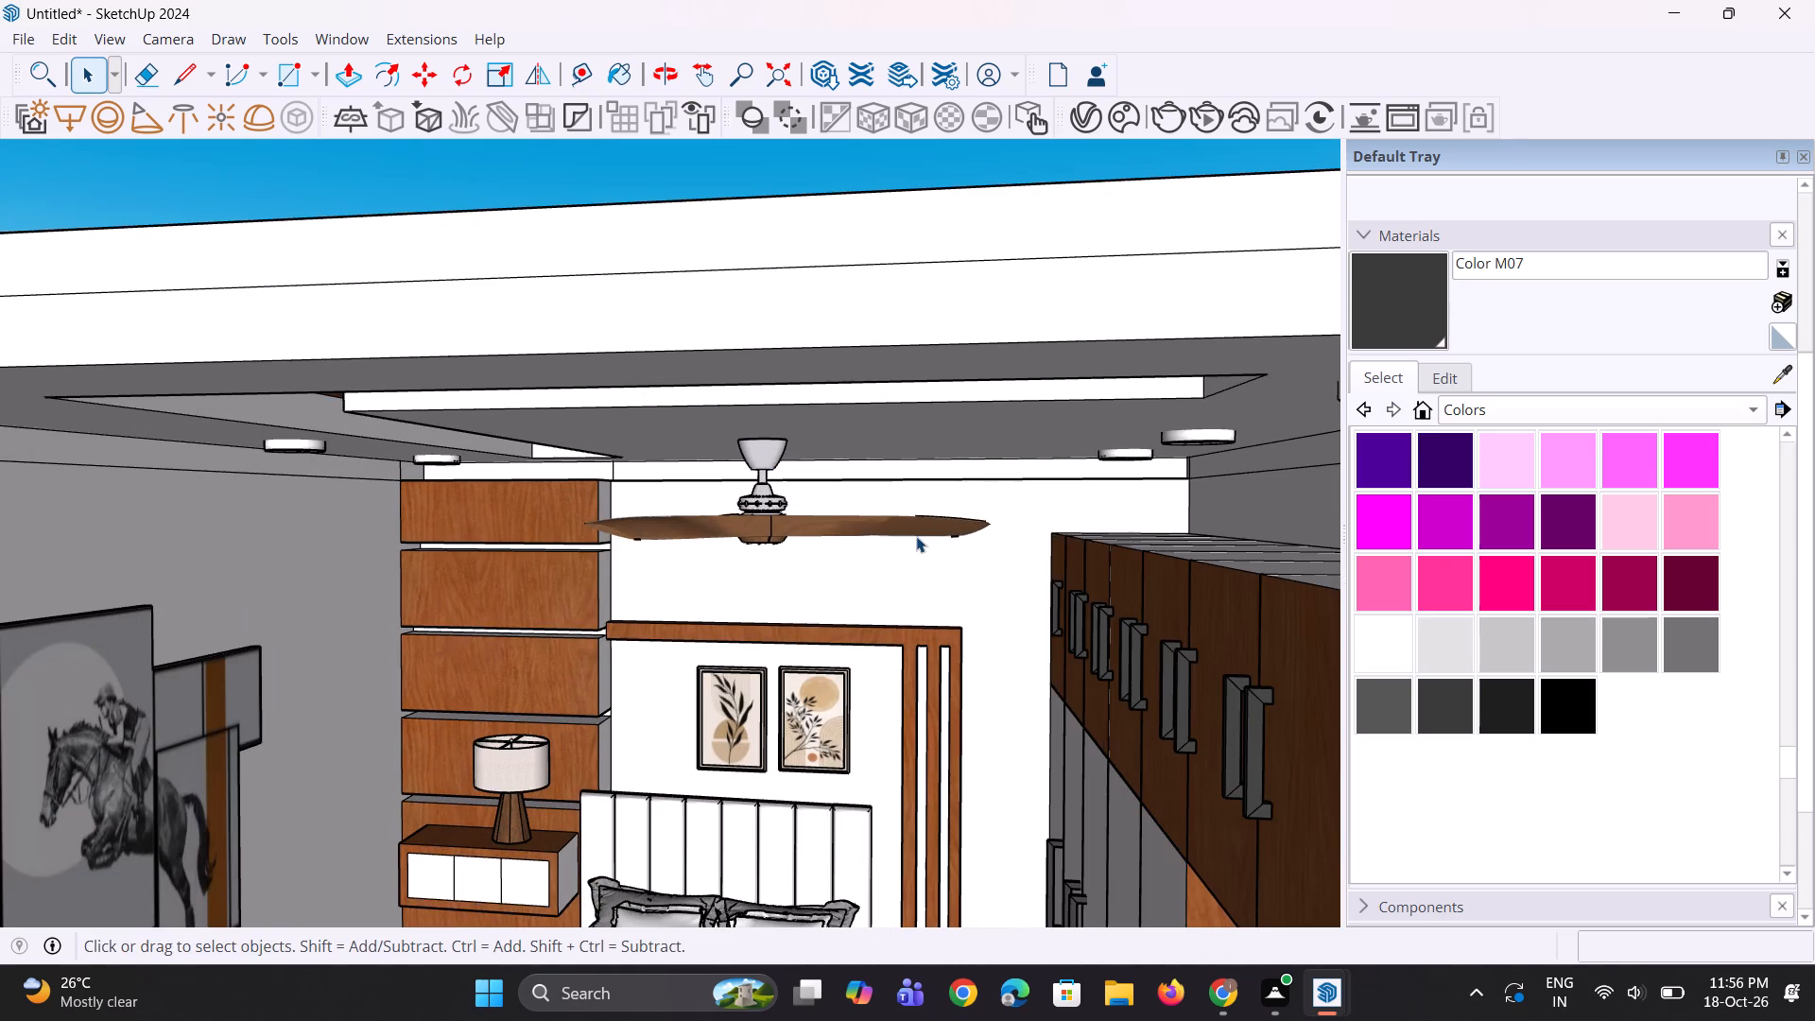
scroll(780, 509, "up", 2)
key("m")
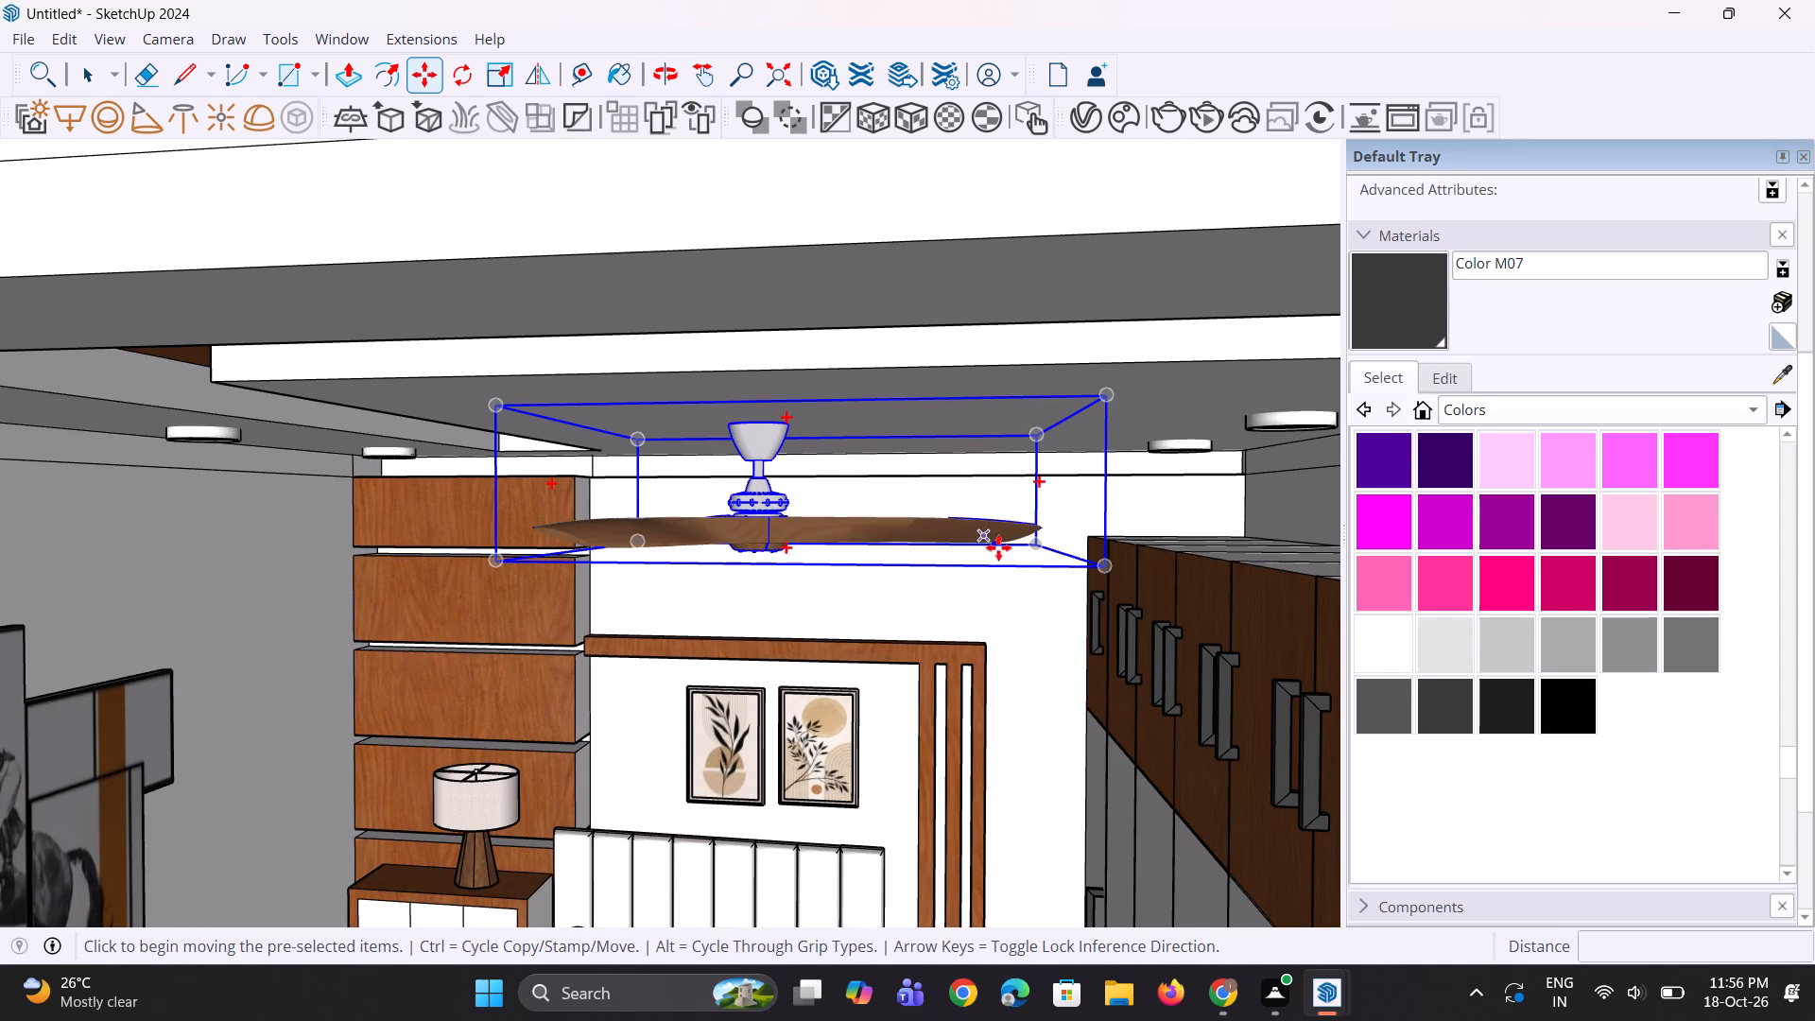
left_click(1106, 563)
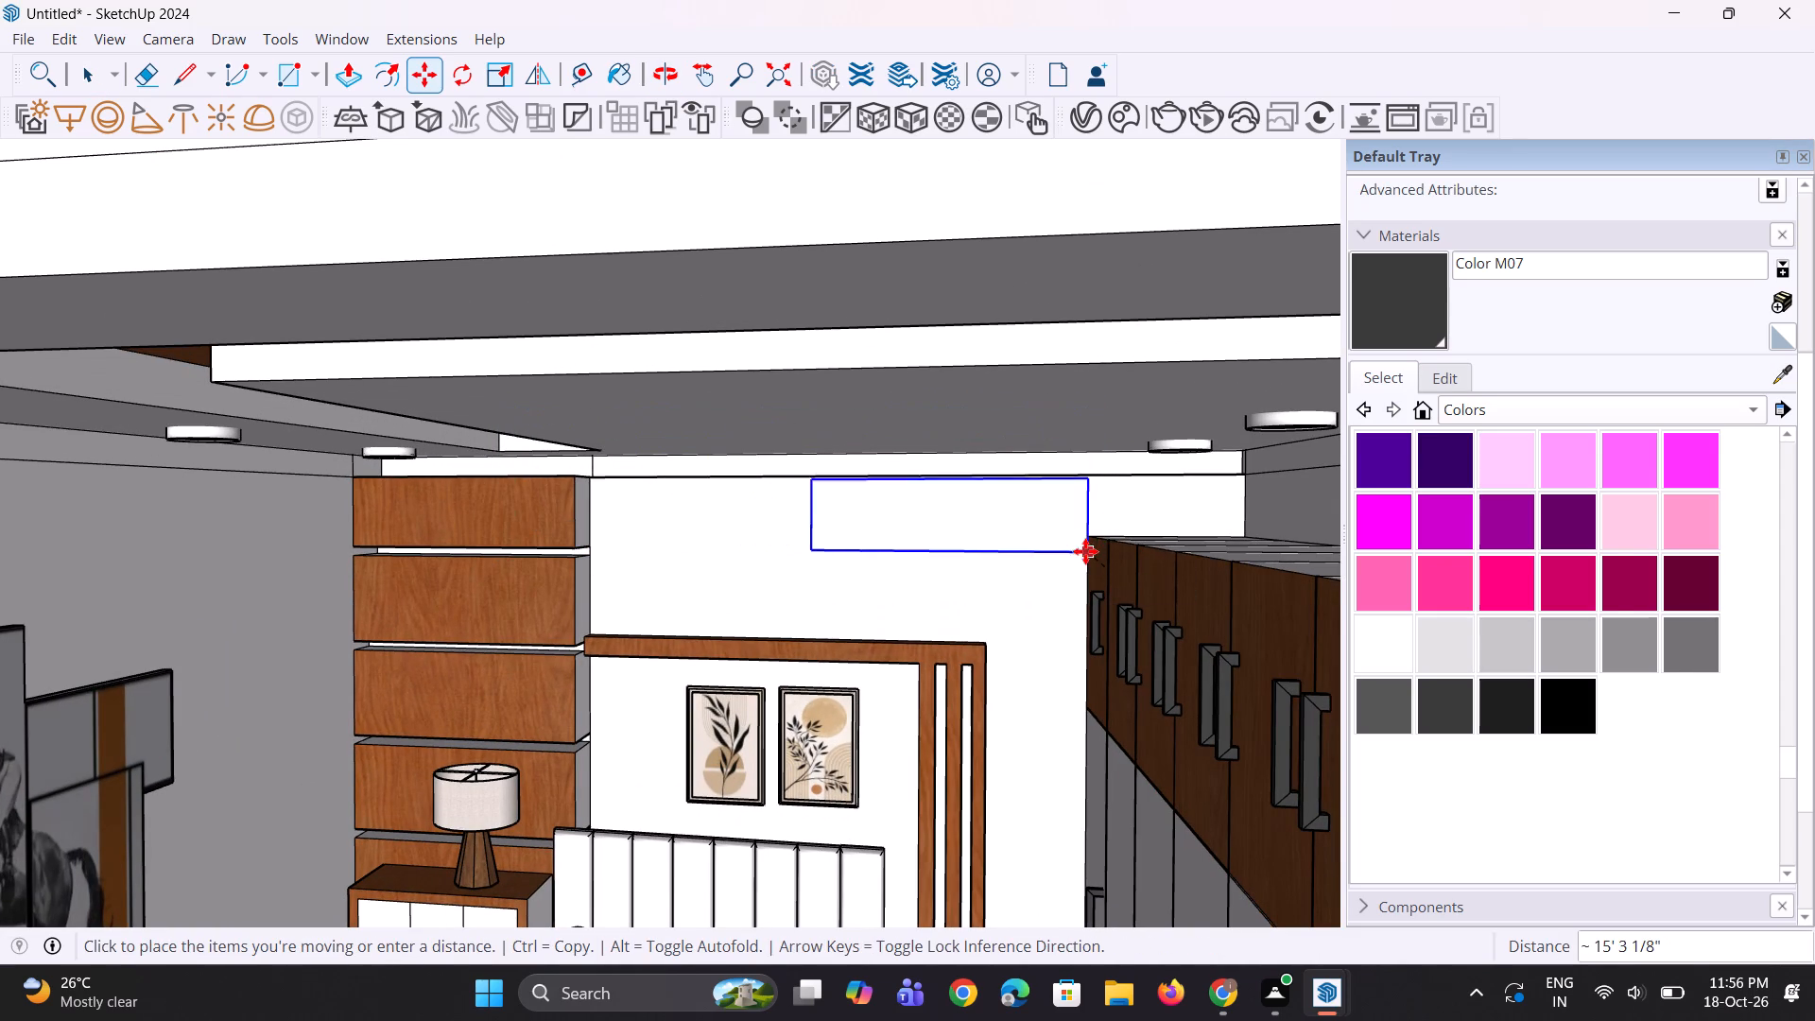
key("Escape")
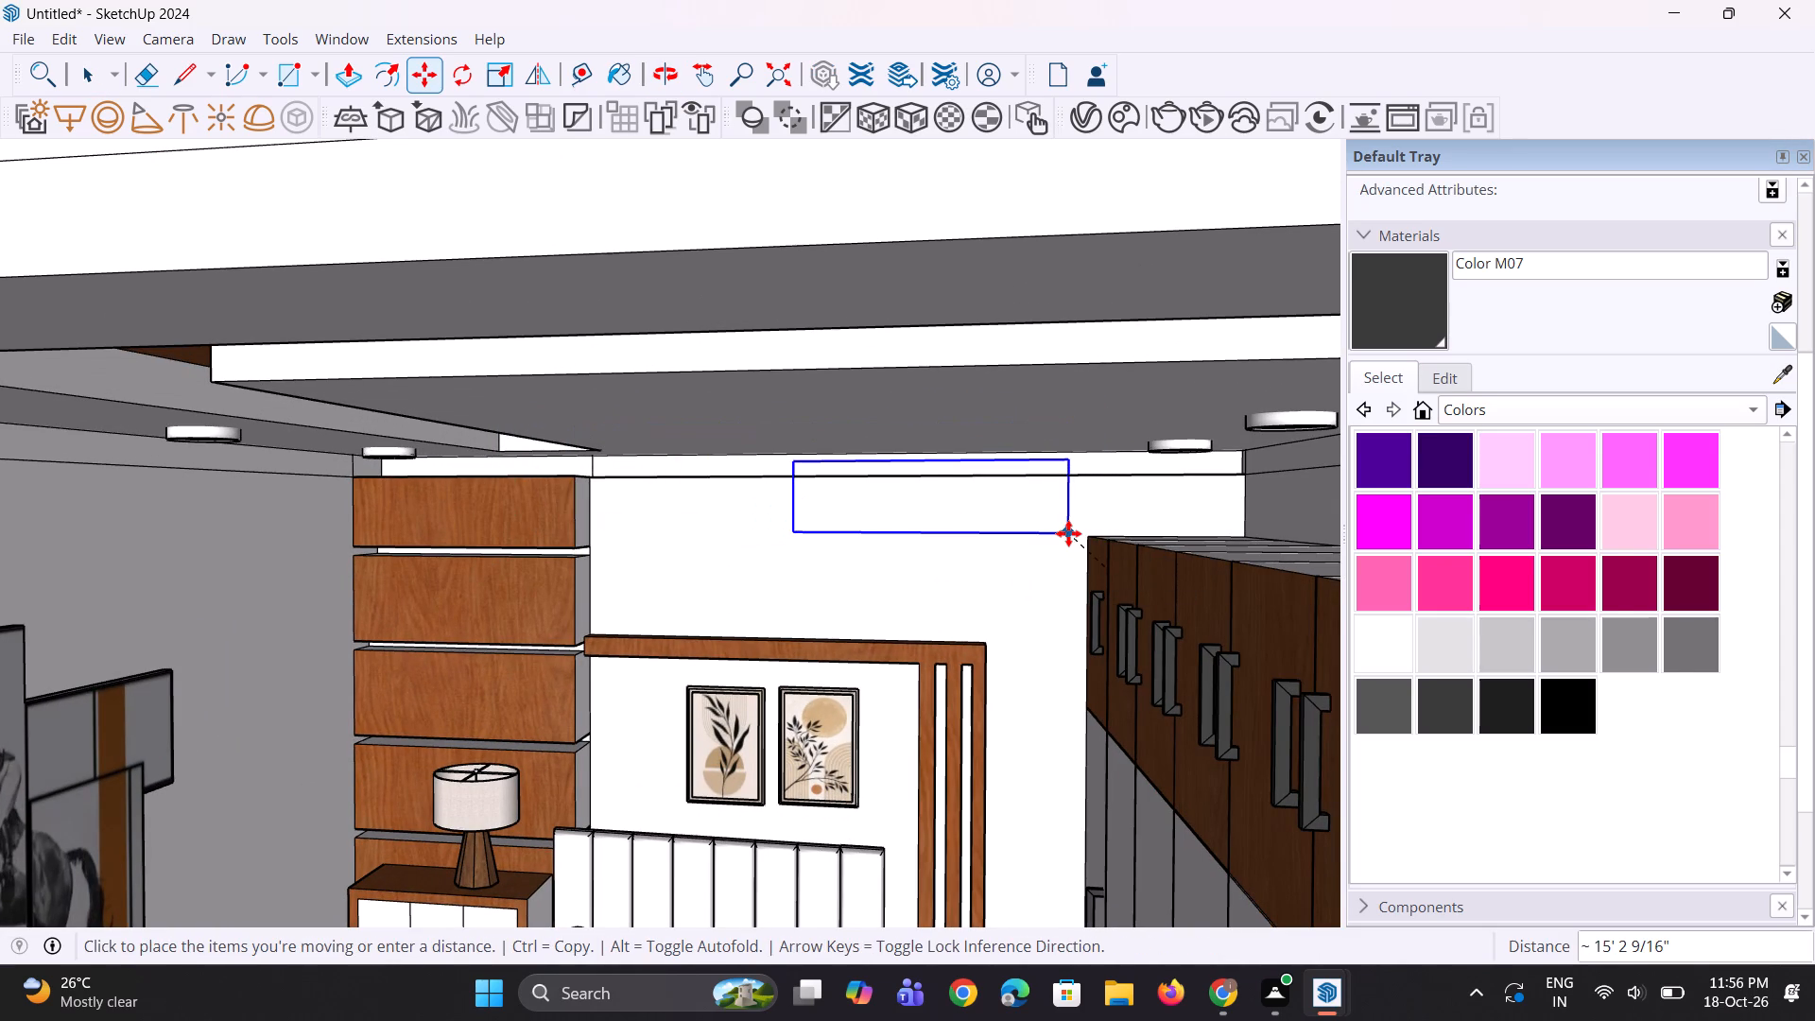
scroll(1047, 551, "up", 3)
scroll(998, 475, "down", 4)
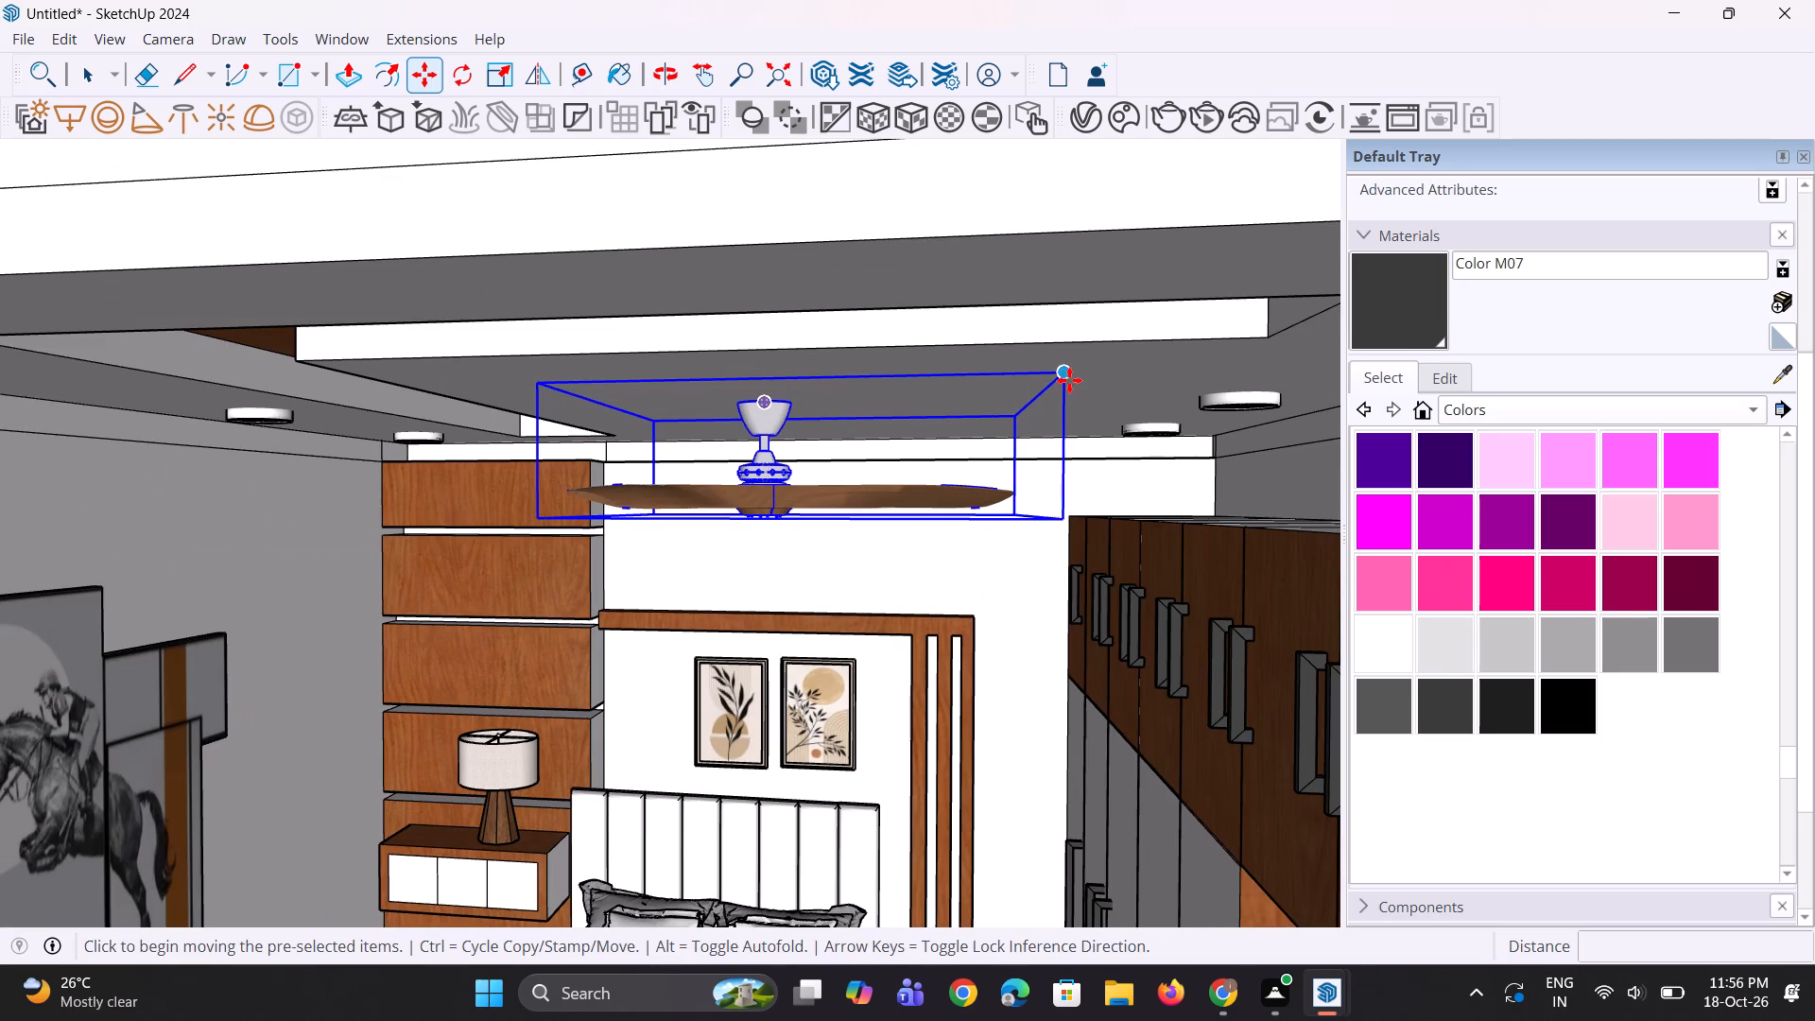
left_click(1069, 380)
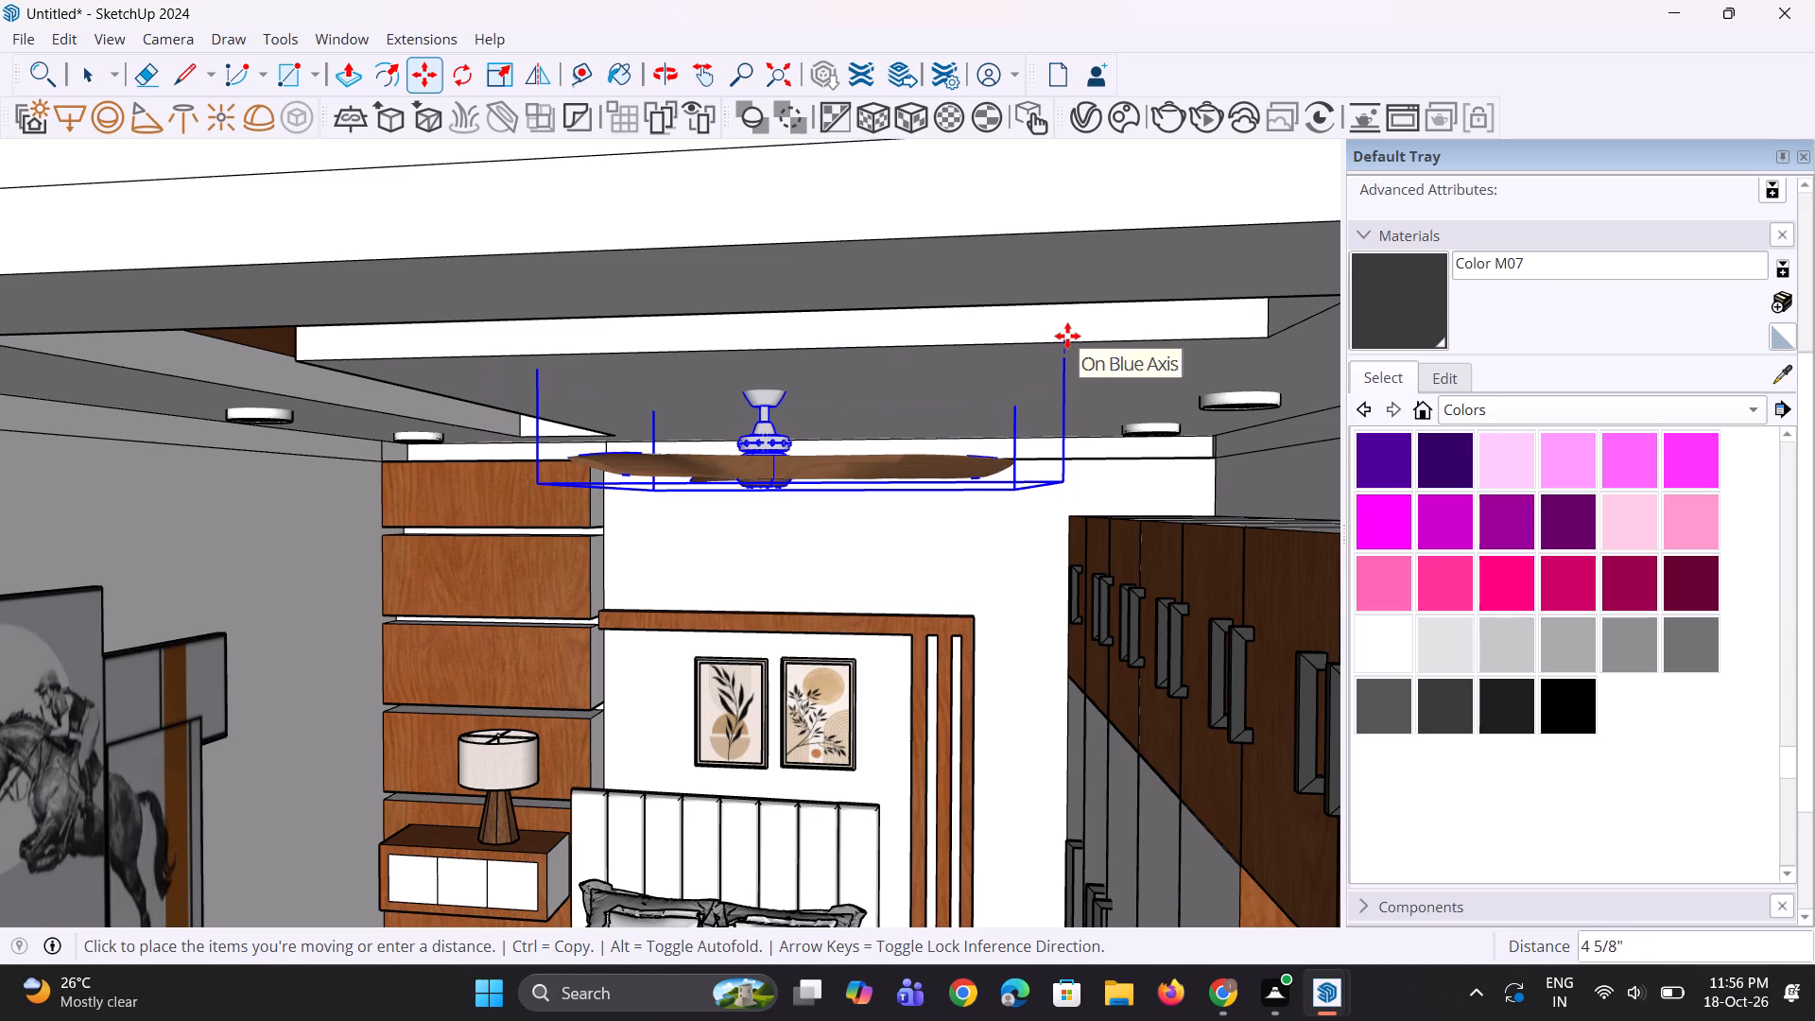
left_click(1067, 336)
middle_click_drag(873, 539, 813, 455)
scroll(815, 455, "down", 10)
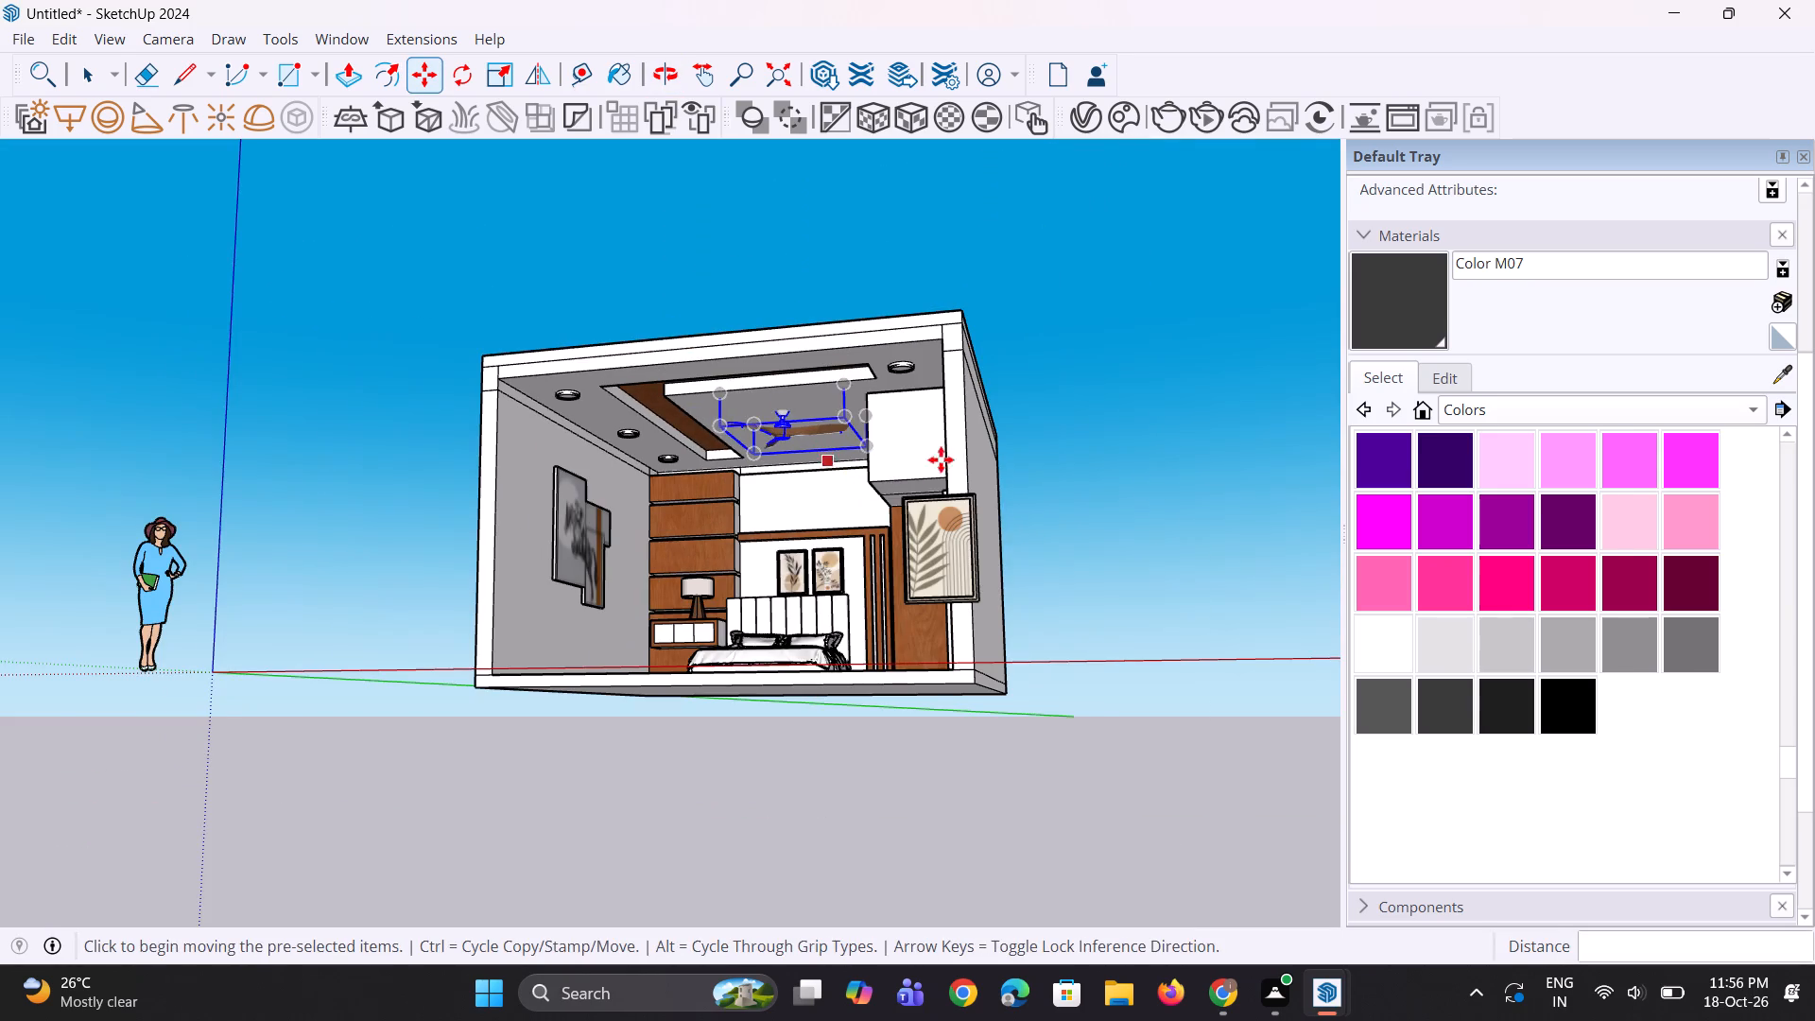
key("space")
left_click(1016, 445)
Lower the ceiling fan about 2 3/8" along the blue axis so its mount meets the ceiling, then deselect it.
scroll(748, 427, "up", 13)
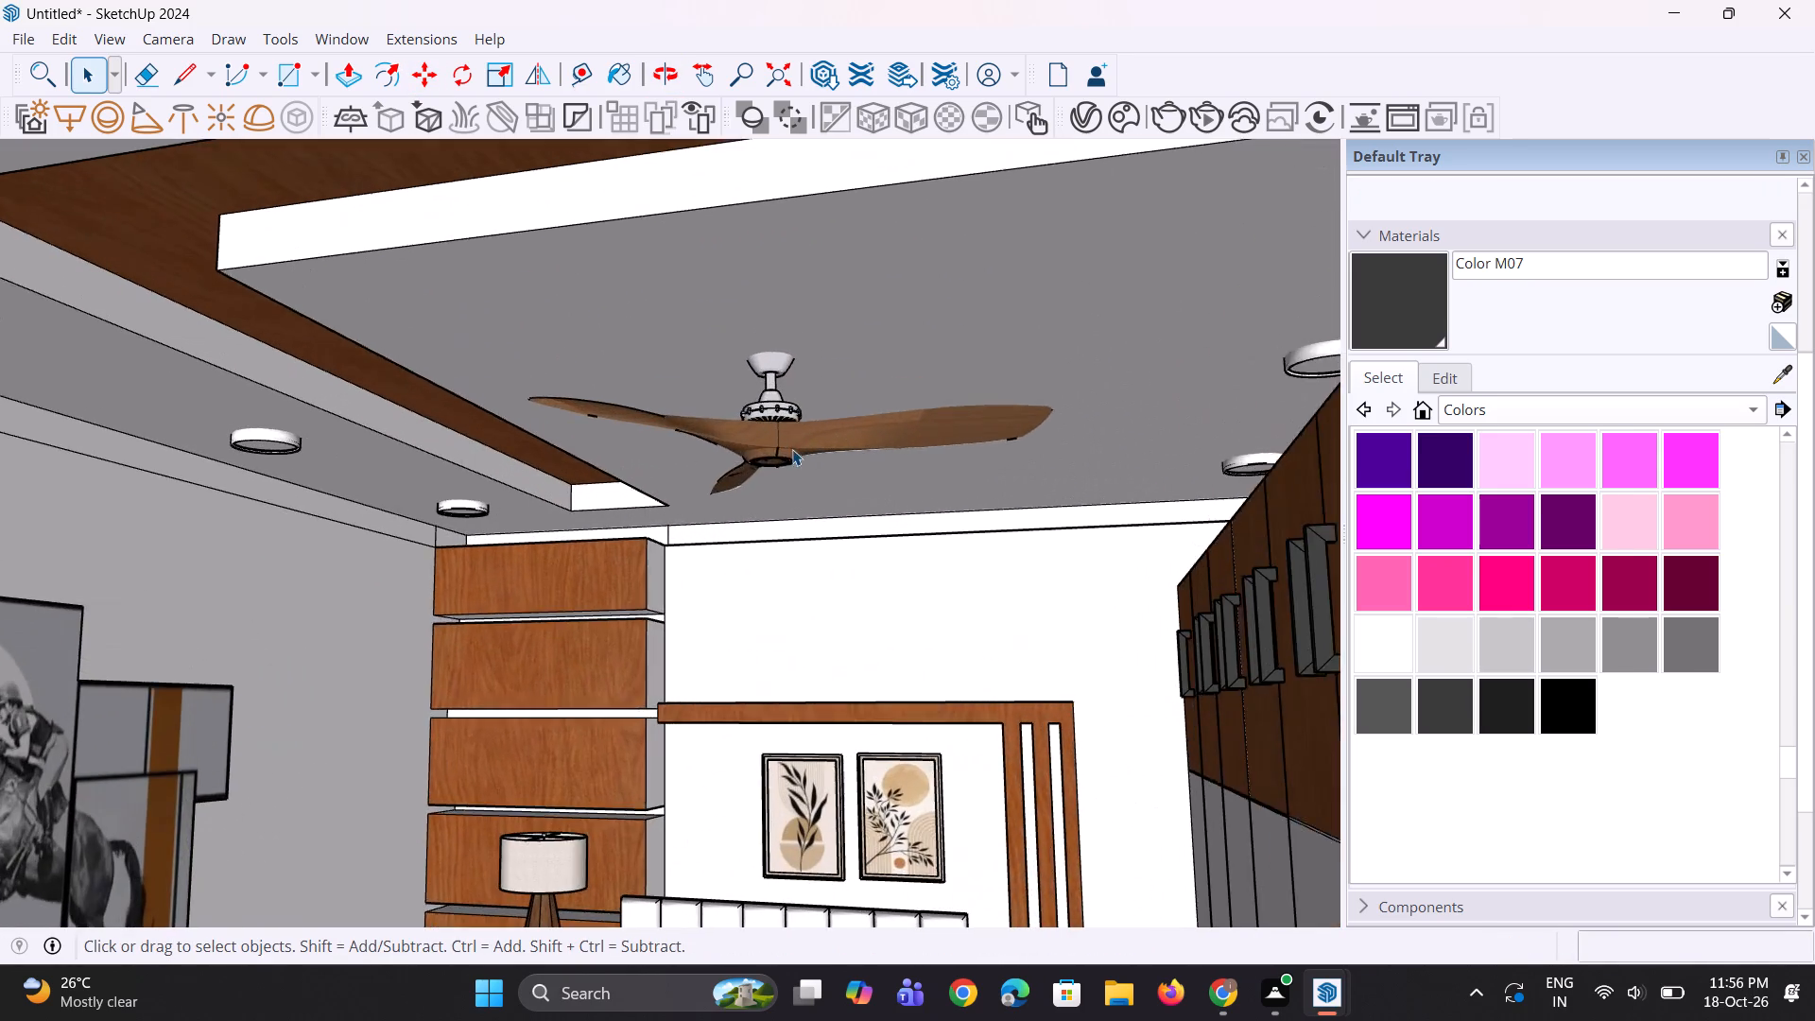
middle_click_drag(792, 449, 790, 485)
left_click(790, 486)
scroll(959, 481, "down", 3)
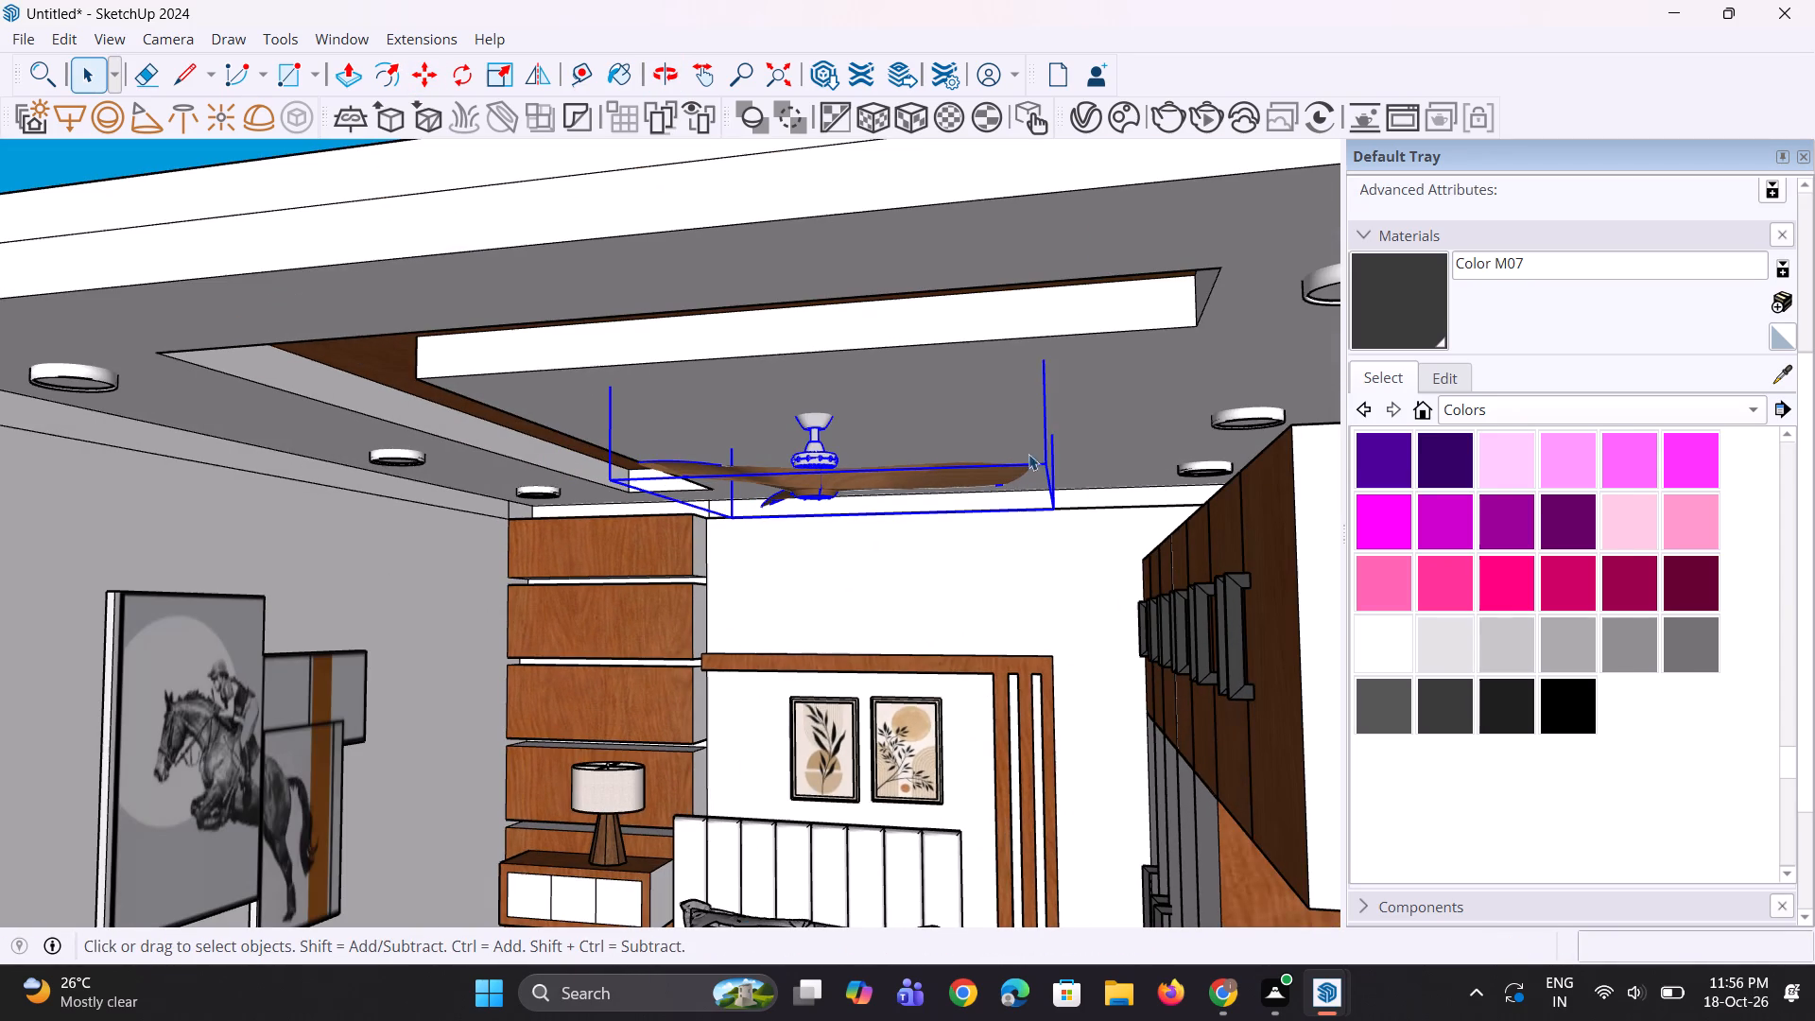
key("m")
left_click(1041, 360)
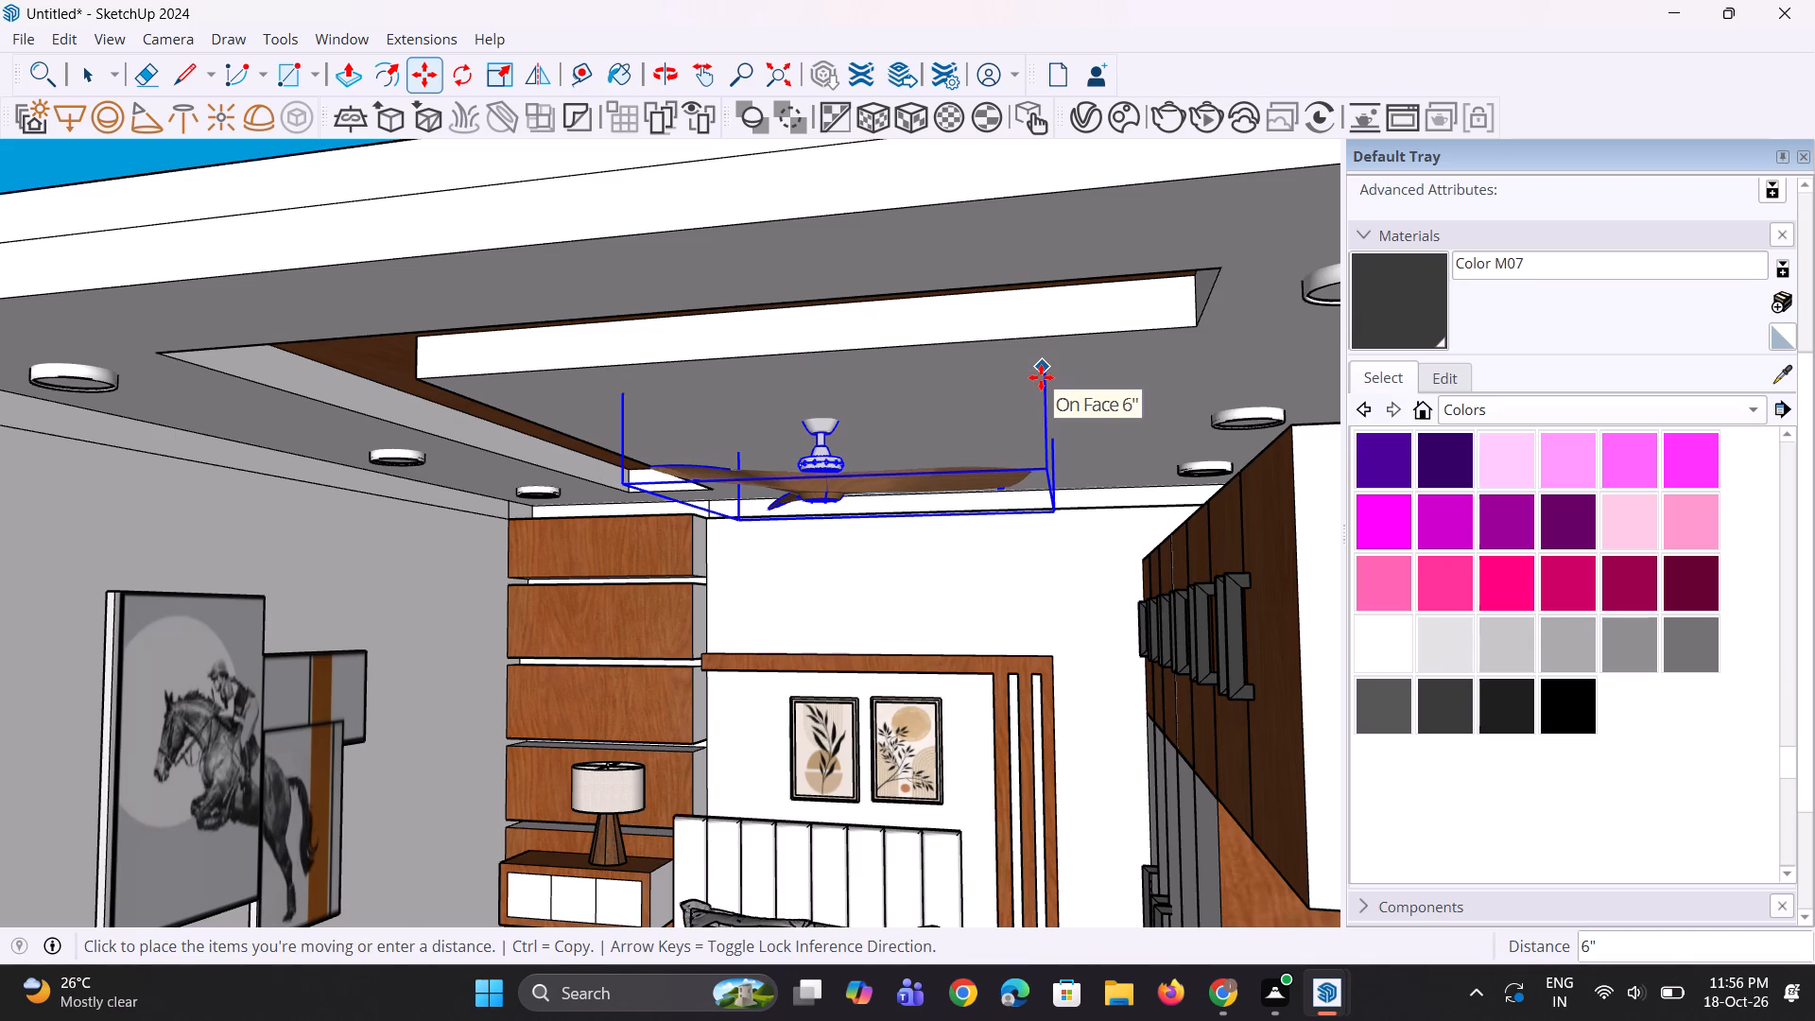
middle_click_drag(1041, 385, 944, 456)
middle_click_drag(966, 433, 953, 355)
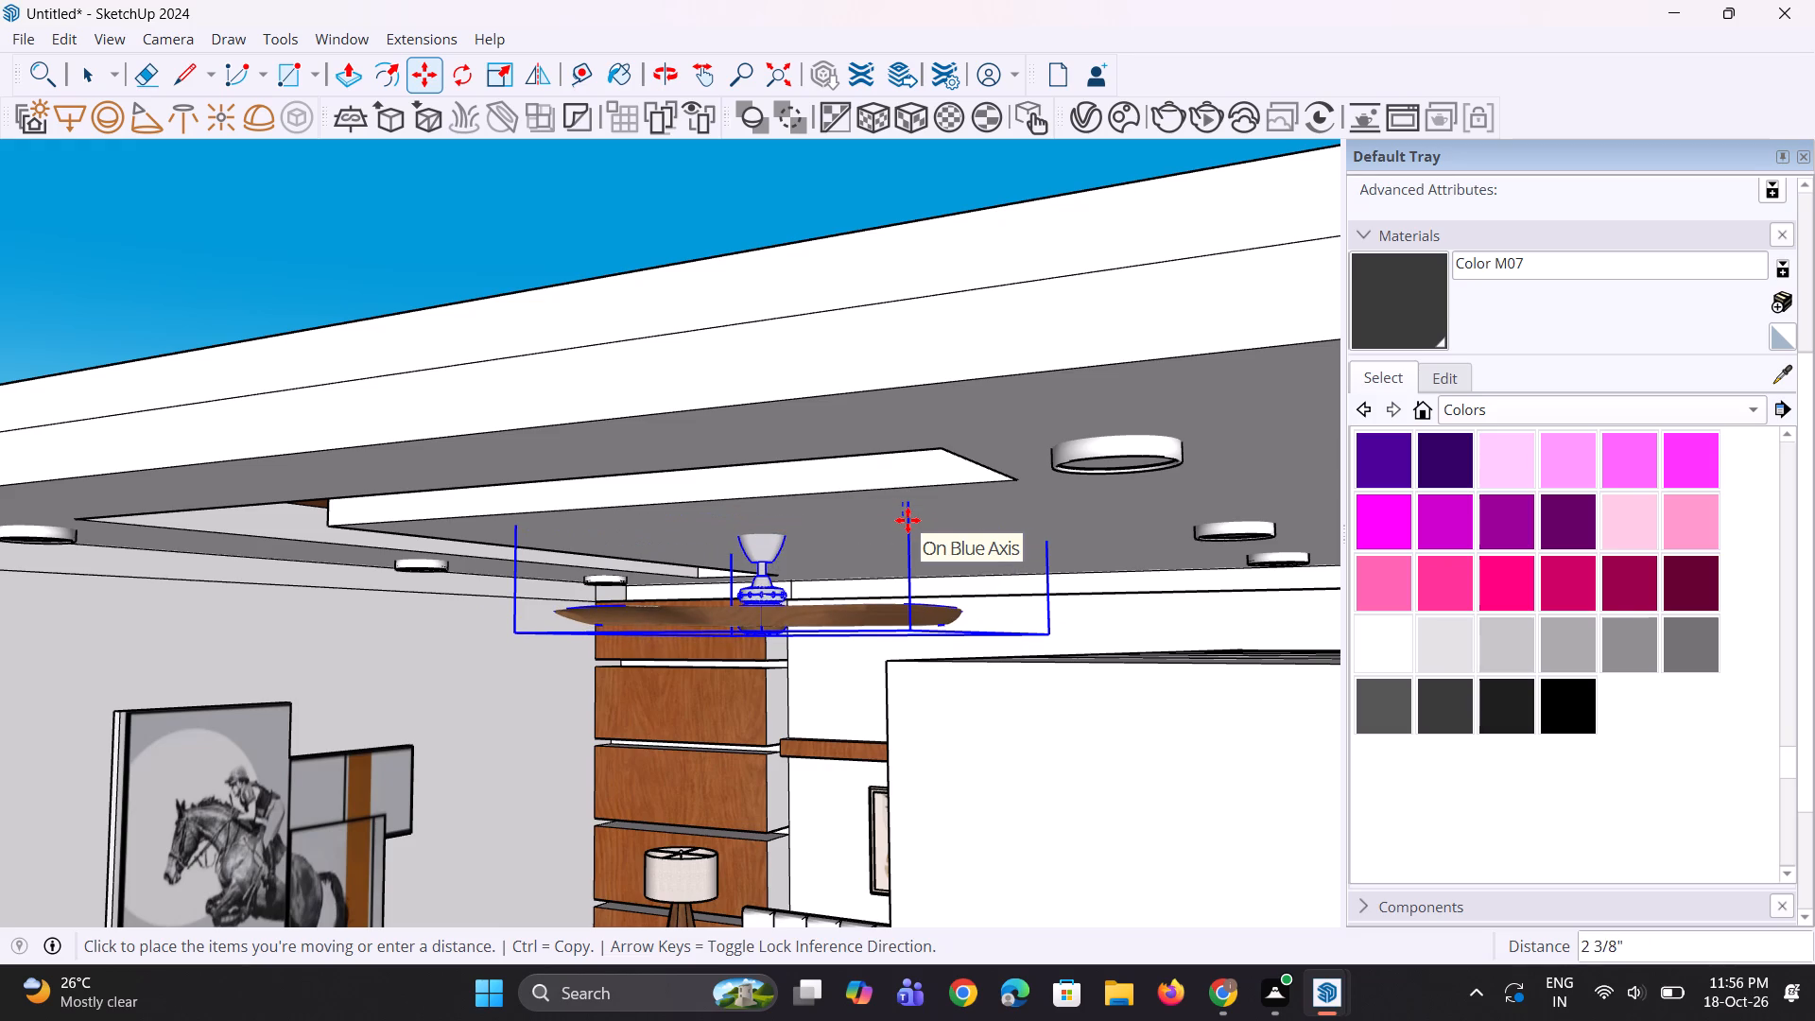
left_click(907, 520)
key("space")
key("space")
left_click(470, 293)
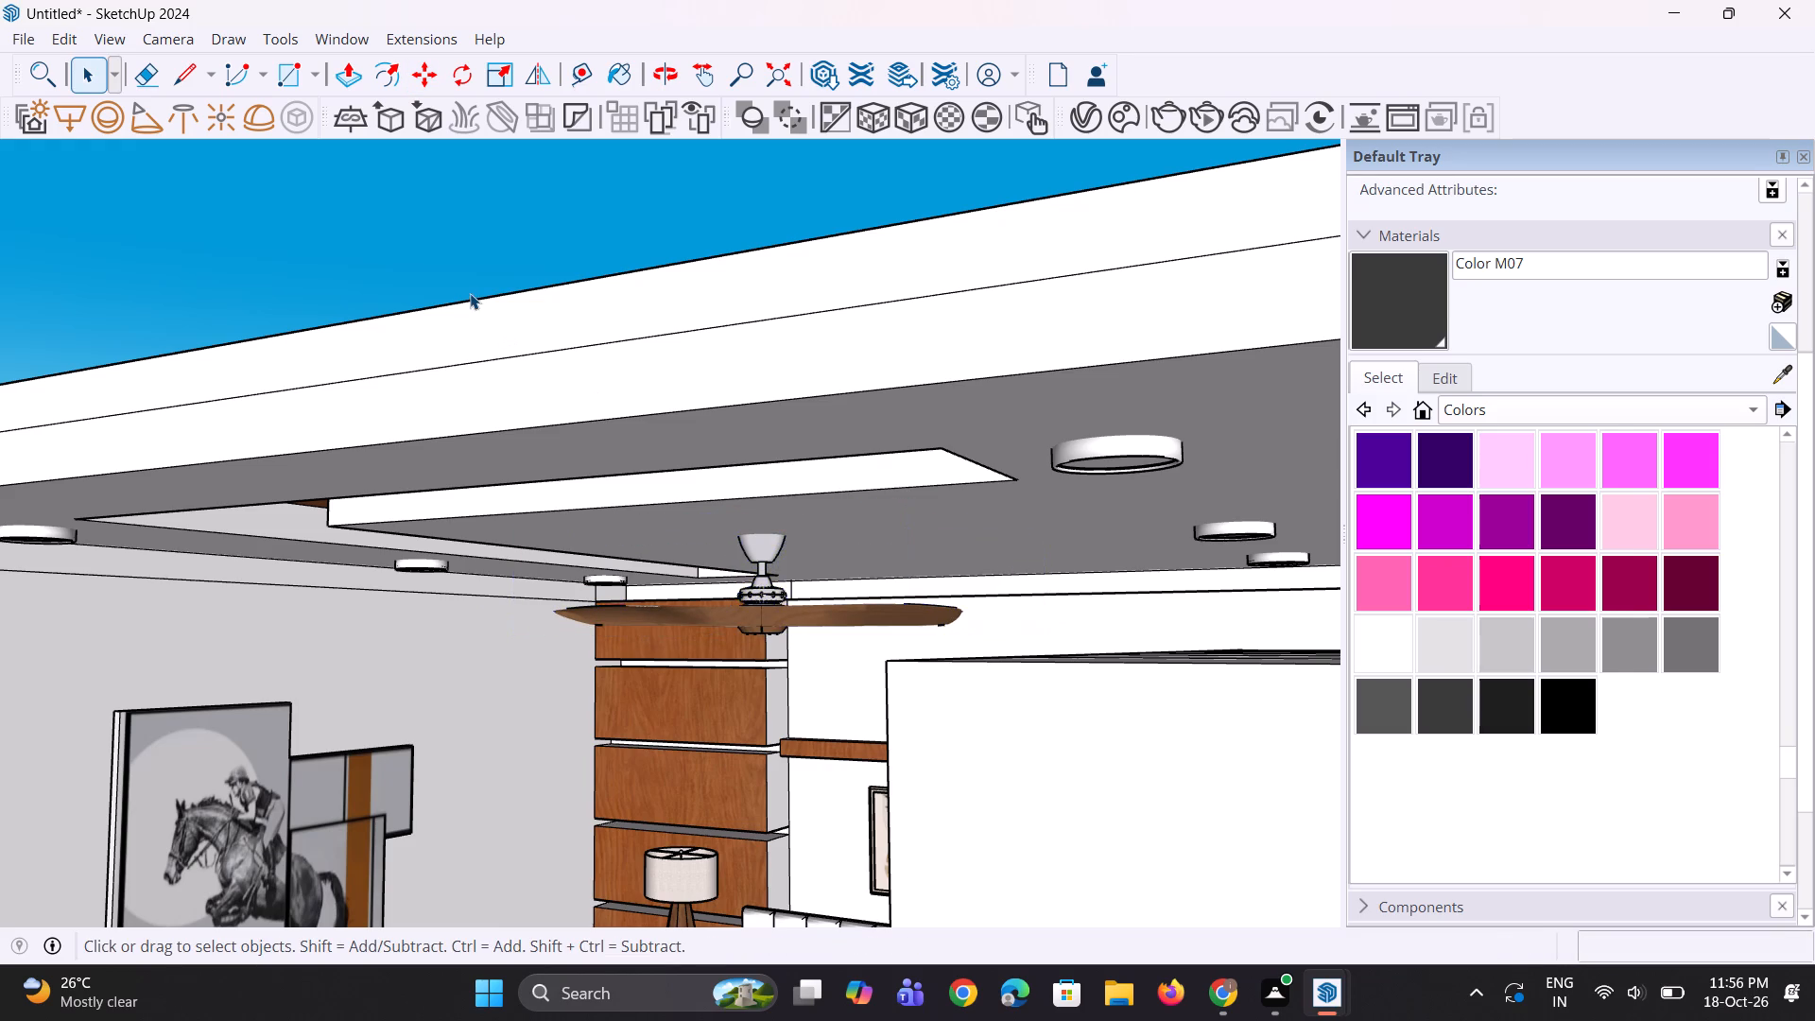
Examine the whole furnished bedroom from several angles, including the ceiling fan, bed wall and wardrobe.
scroll(579, 437, "down", 5)
middle_click_drag(595, 440, 755, 372)
scroll(653, 491, "down", 2)
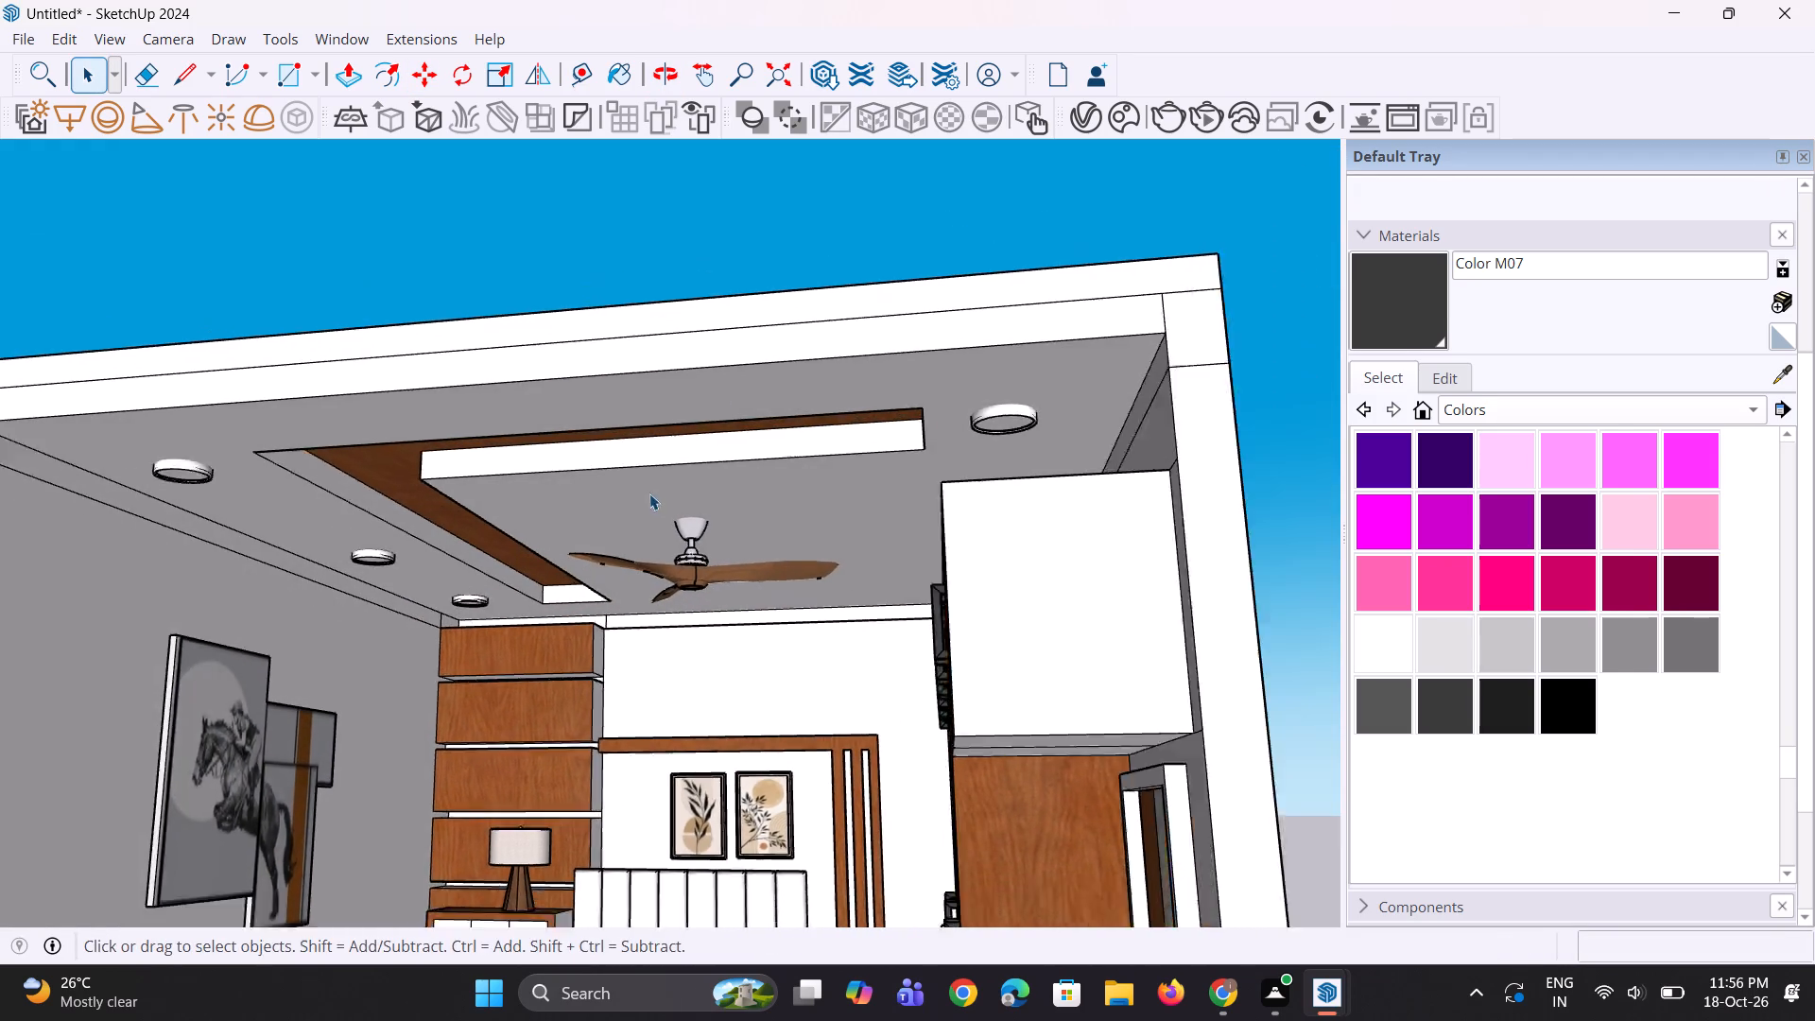
scroll(649, 493, "down", 2)
middle_click_drag(659, 560, 740, 613)
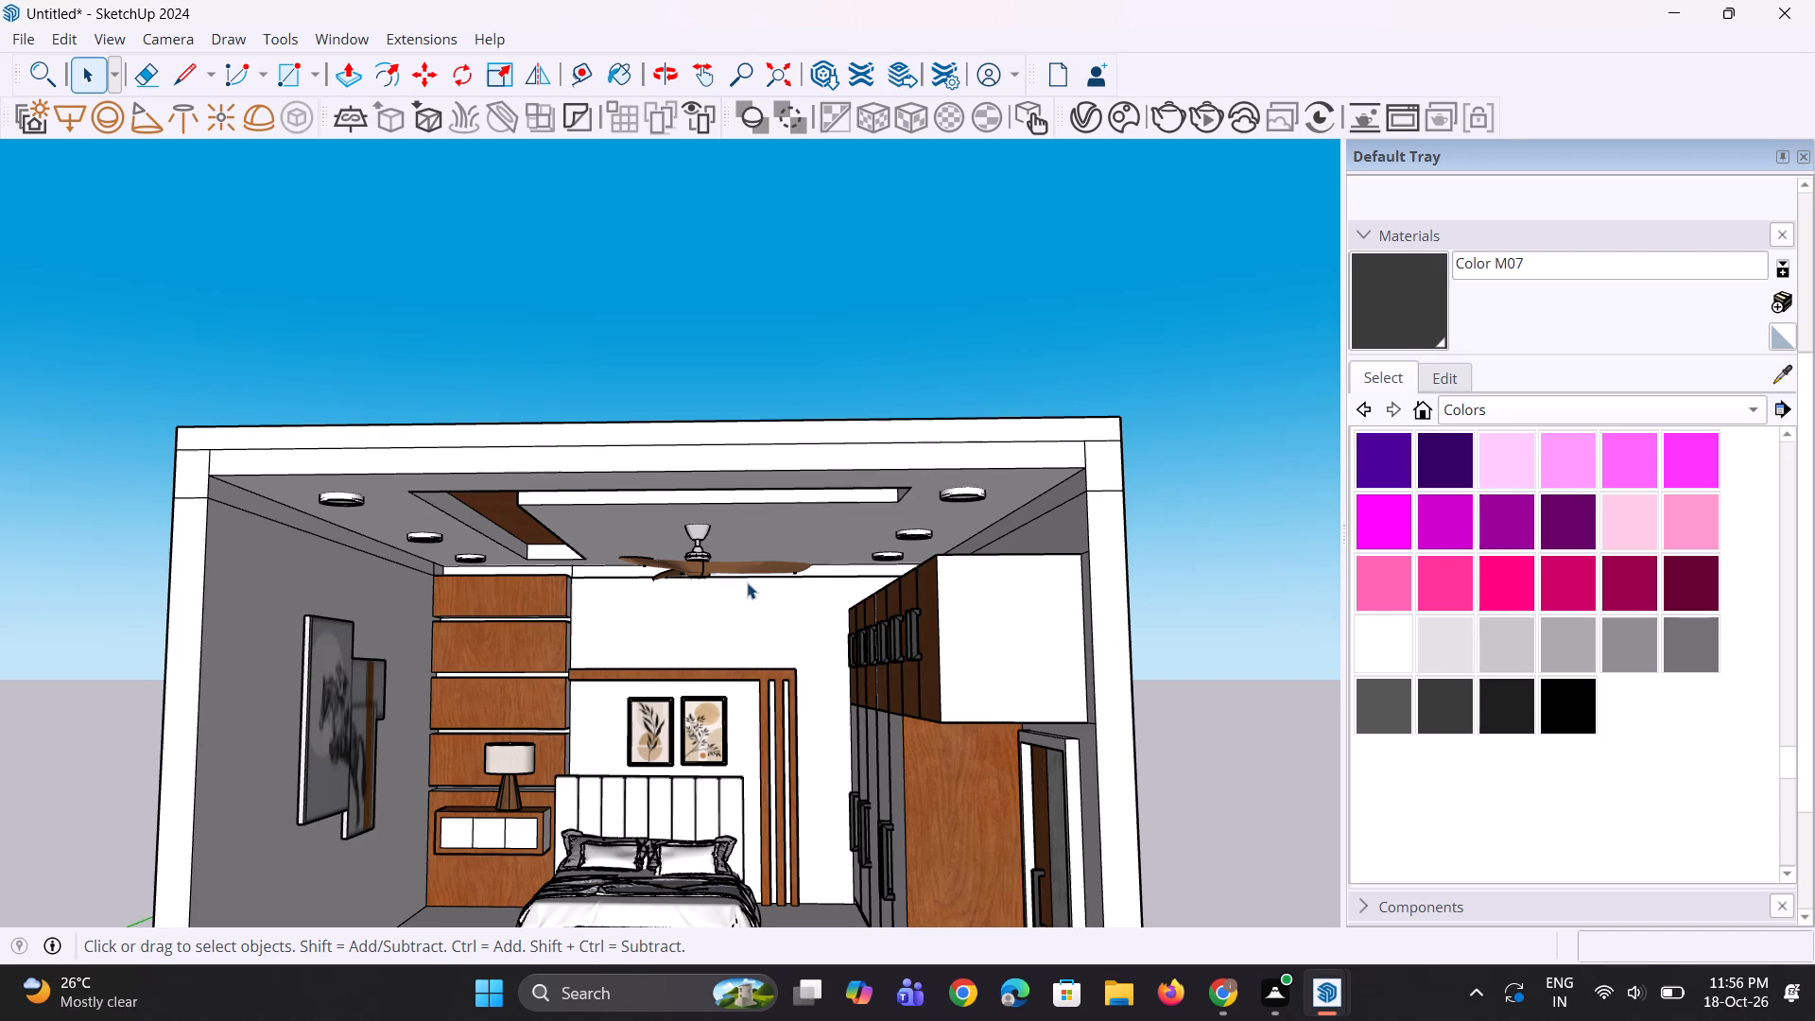
scroll(777, 589, "down", 2)
middle_click_drag(796, 656, 790, 656)
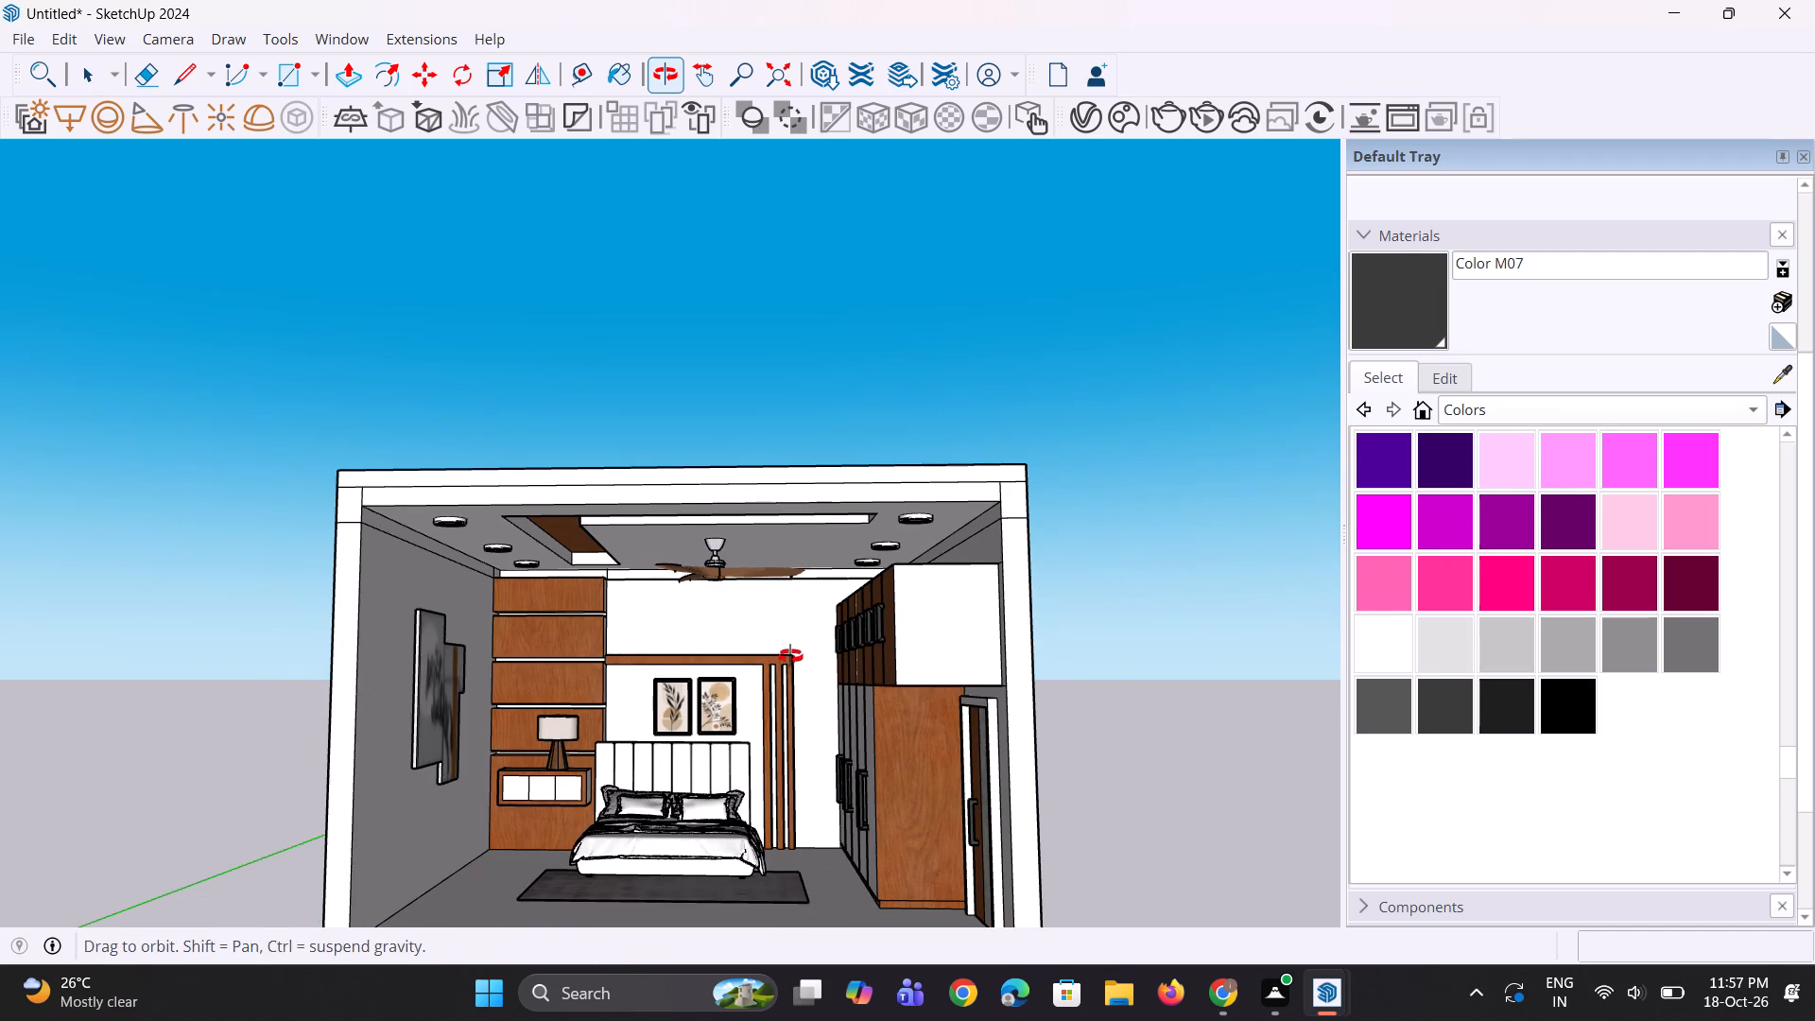
middle_click_drag(790, 656, 780, 652)
scroll(784, 617, "down", 6)
scroll(777, 664, "up", 1)
middle_click_drag(777, 664, 813, 599)
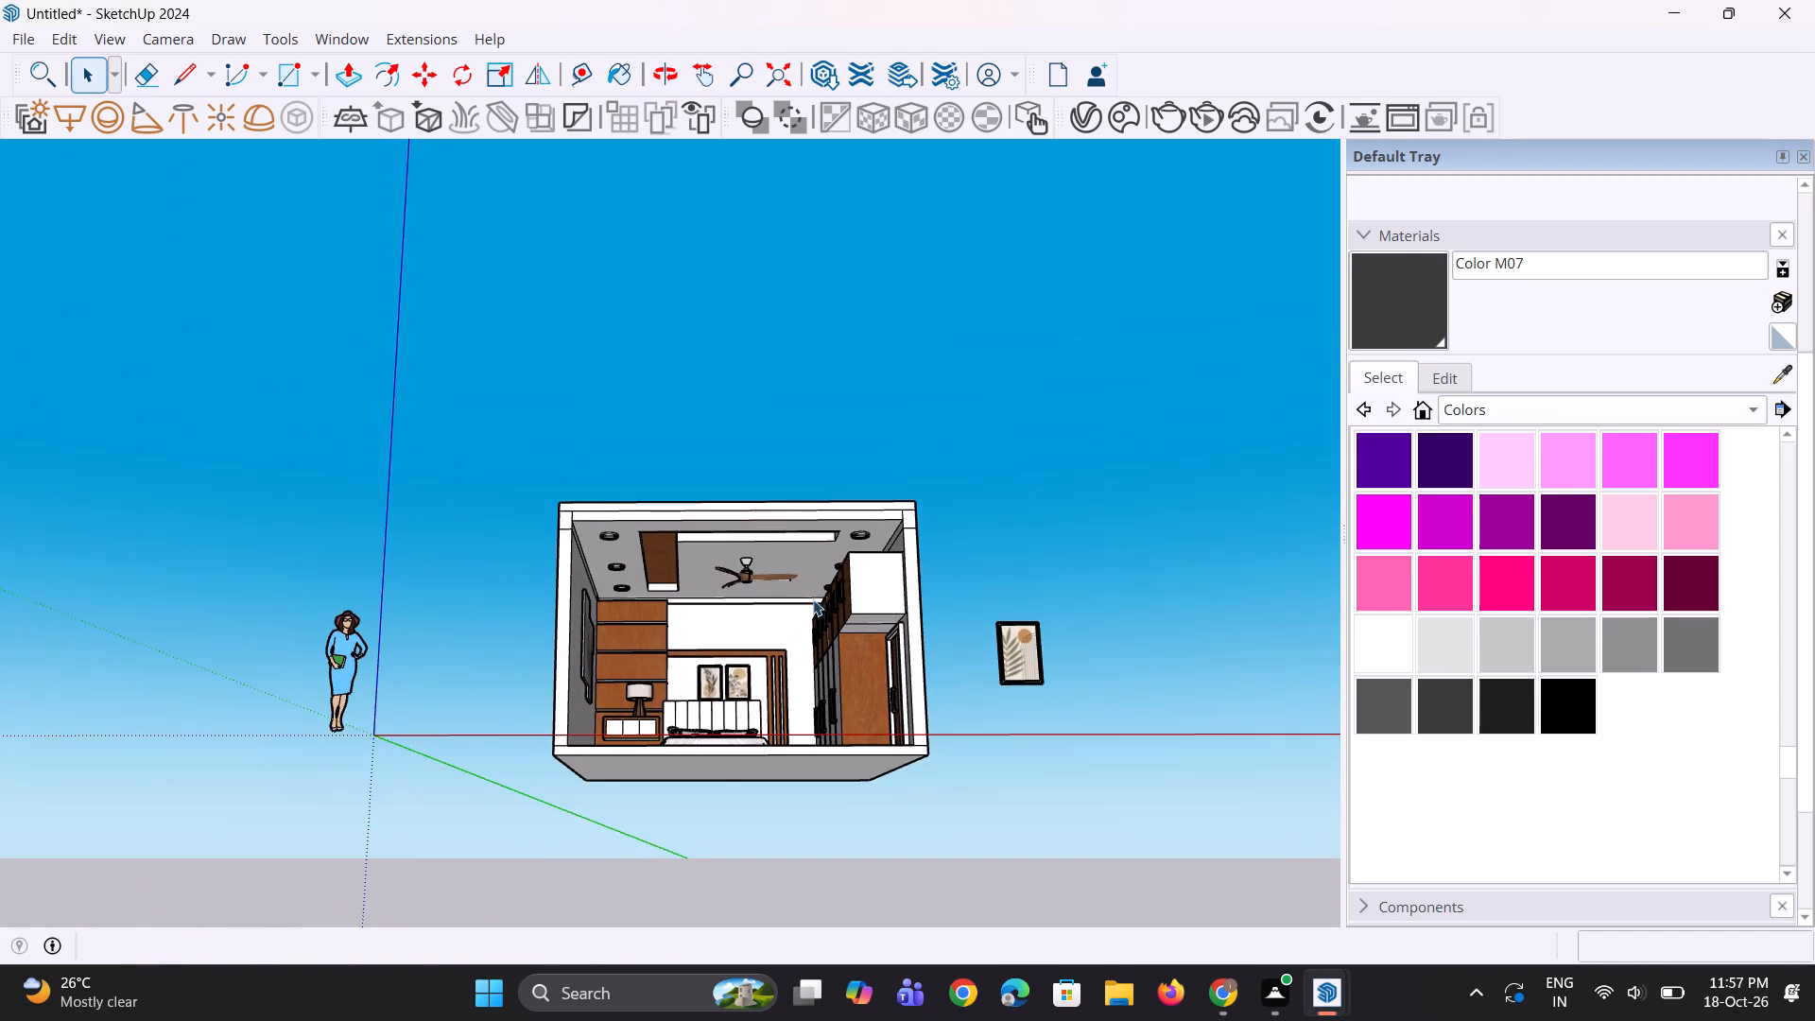
middle_click_drag(754, 675, 784, 807)
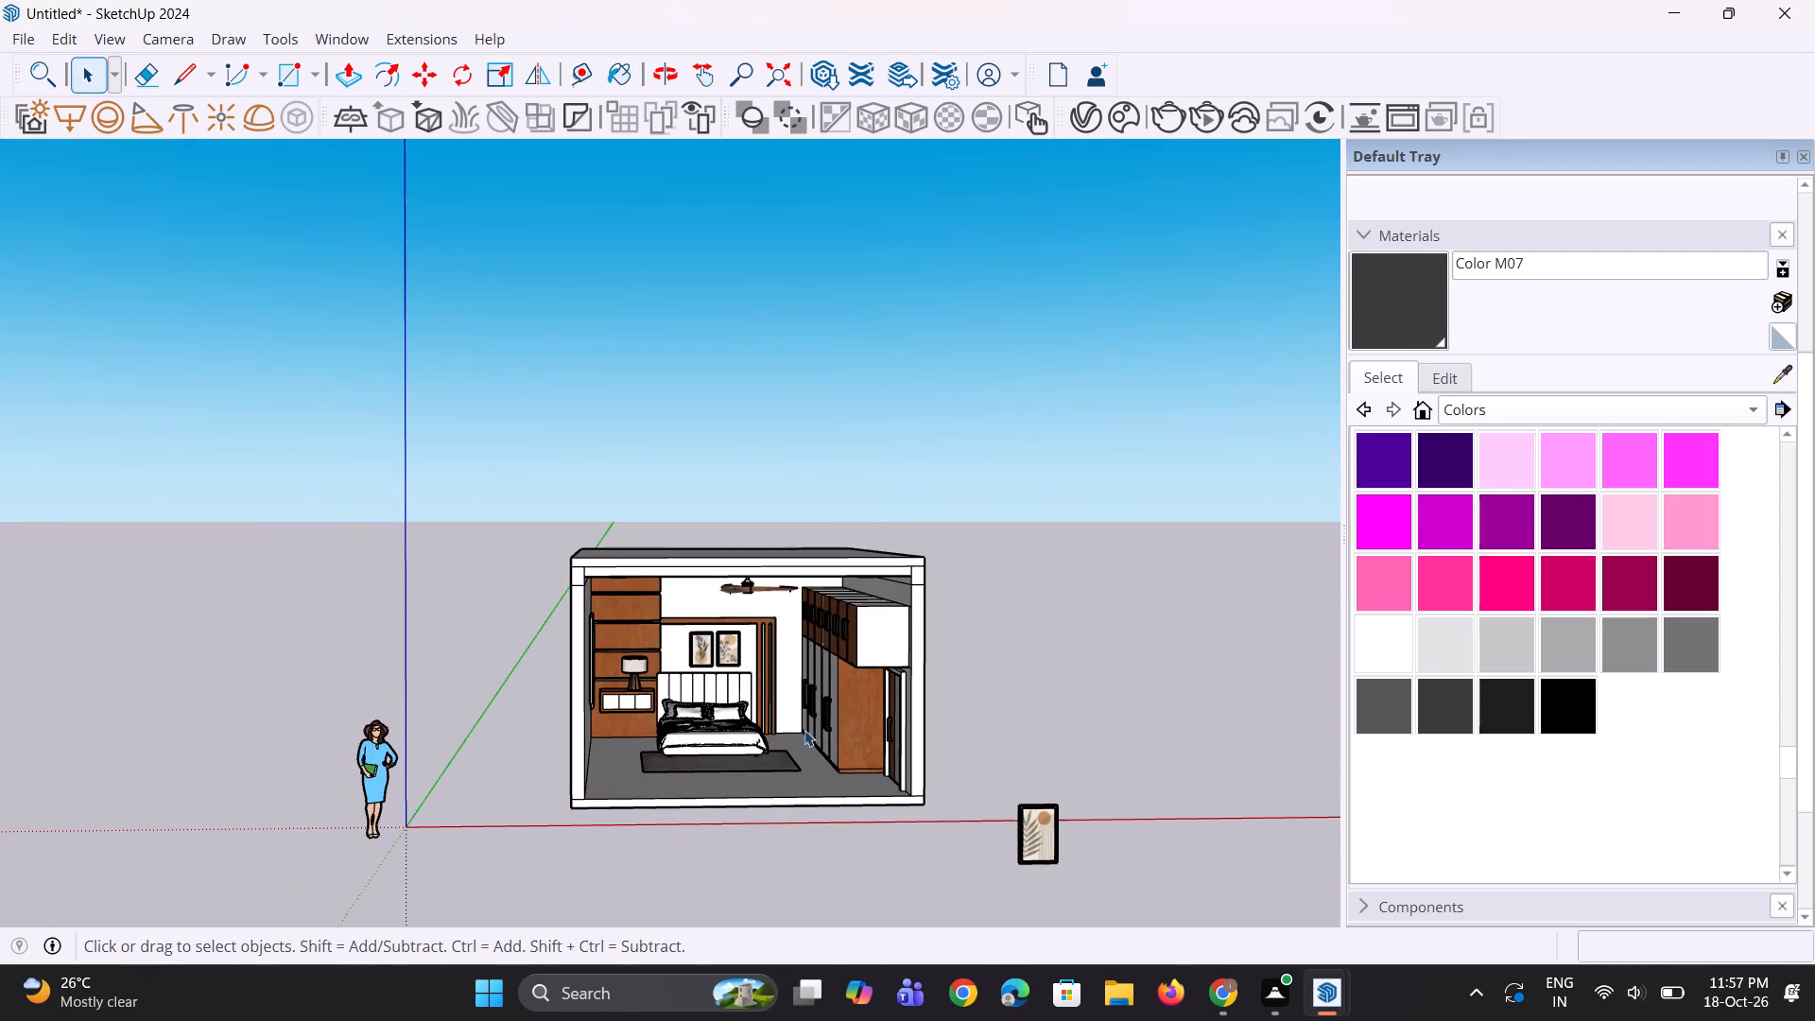
scroll(813, 676, "up", 5)
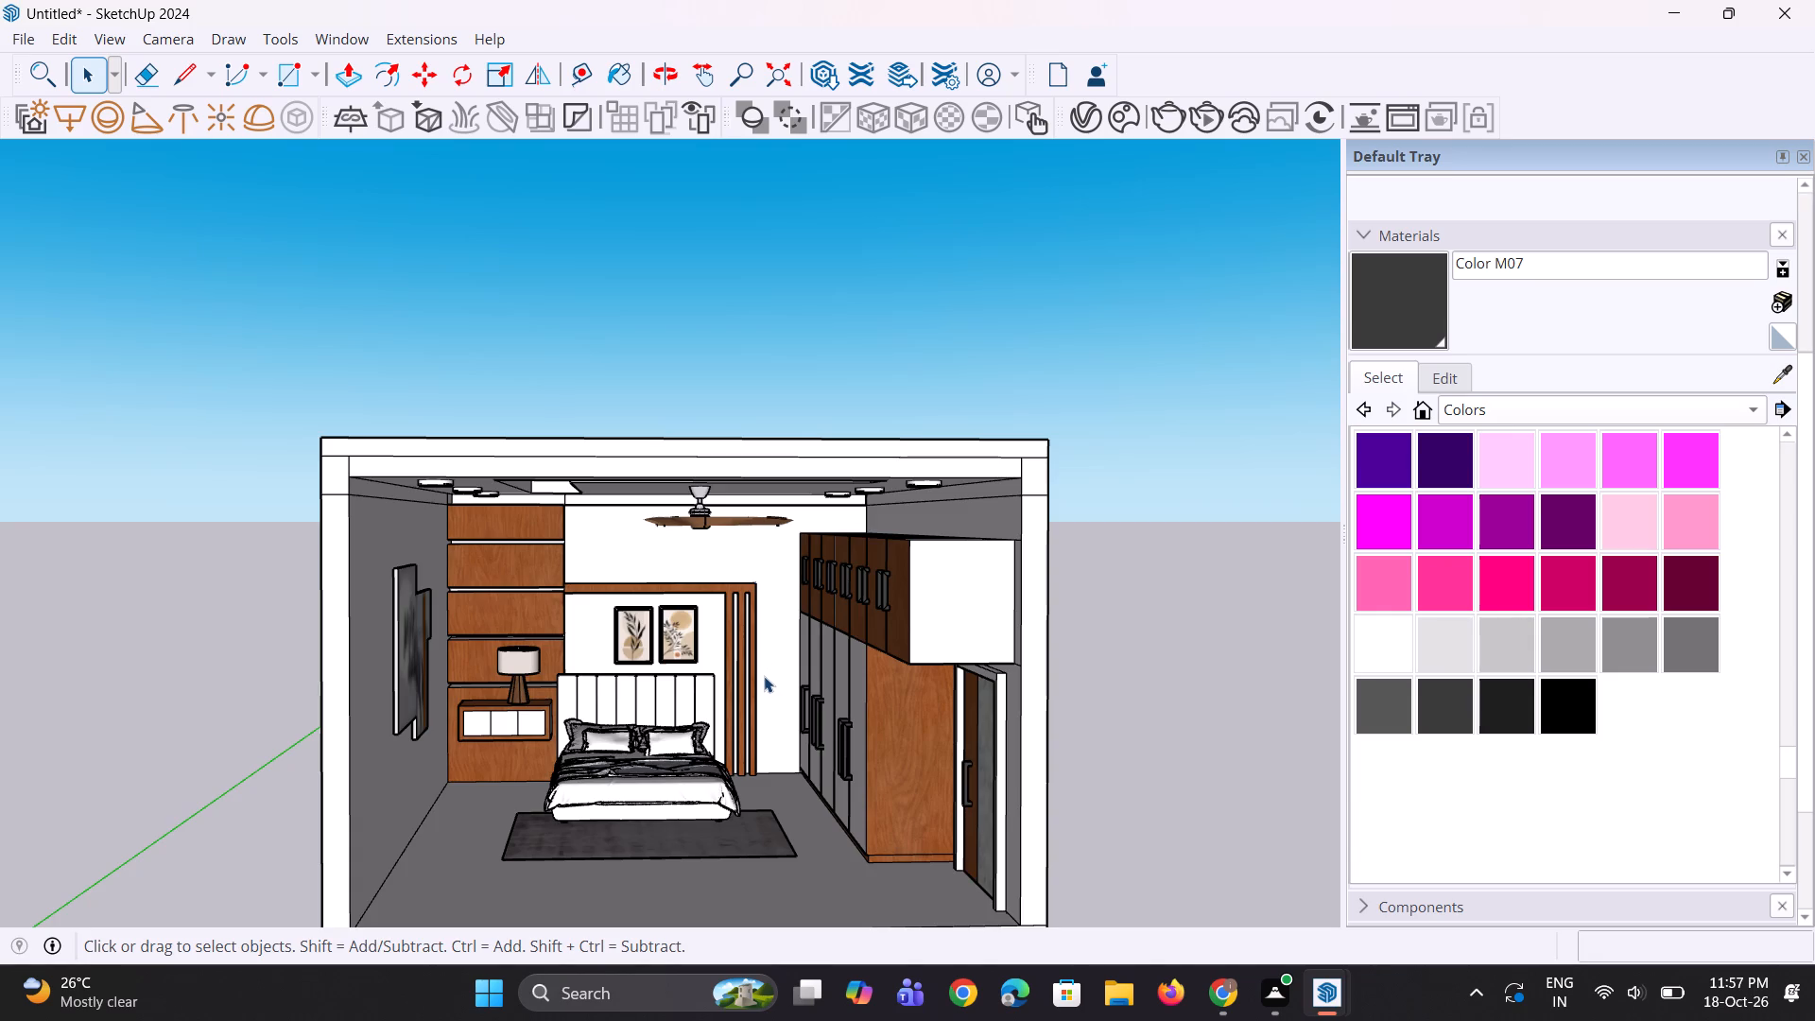
scroll(764, 667, "down", 4)
middle_click_drag(880, 708, 965, 631)
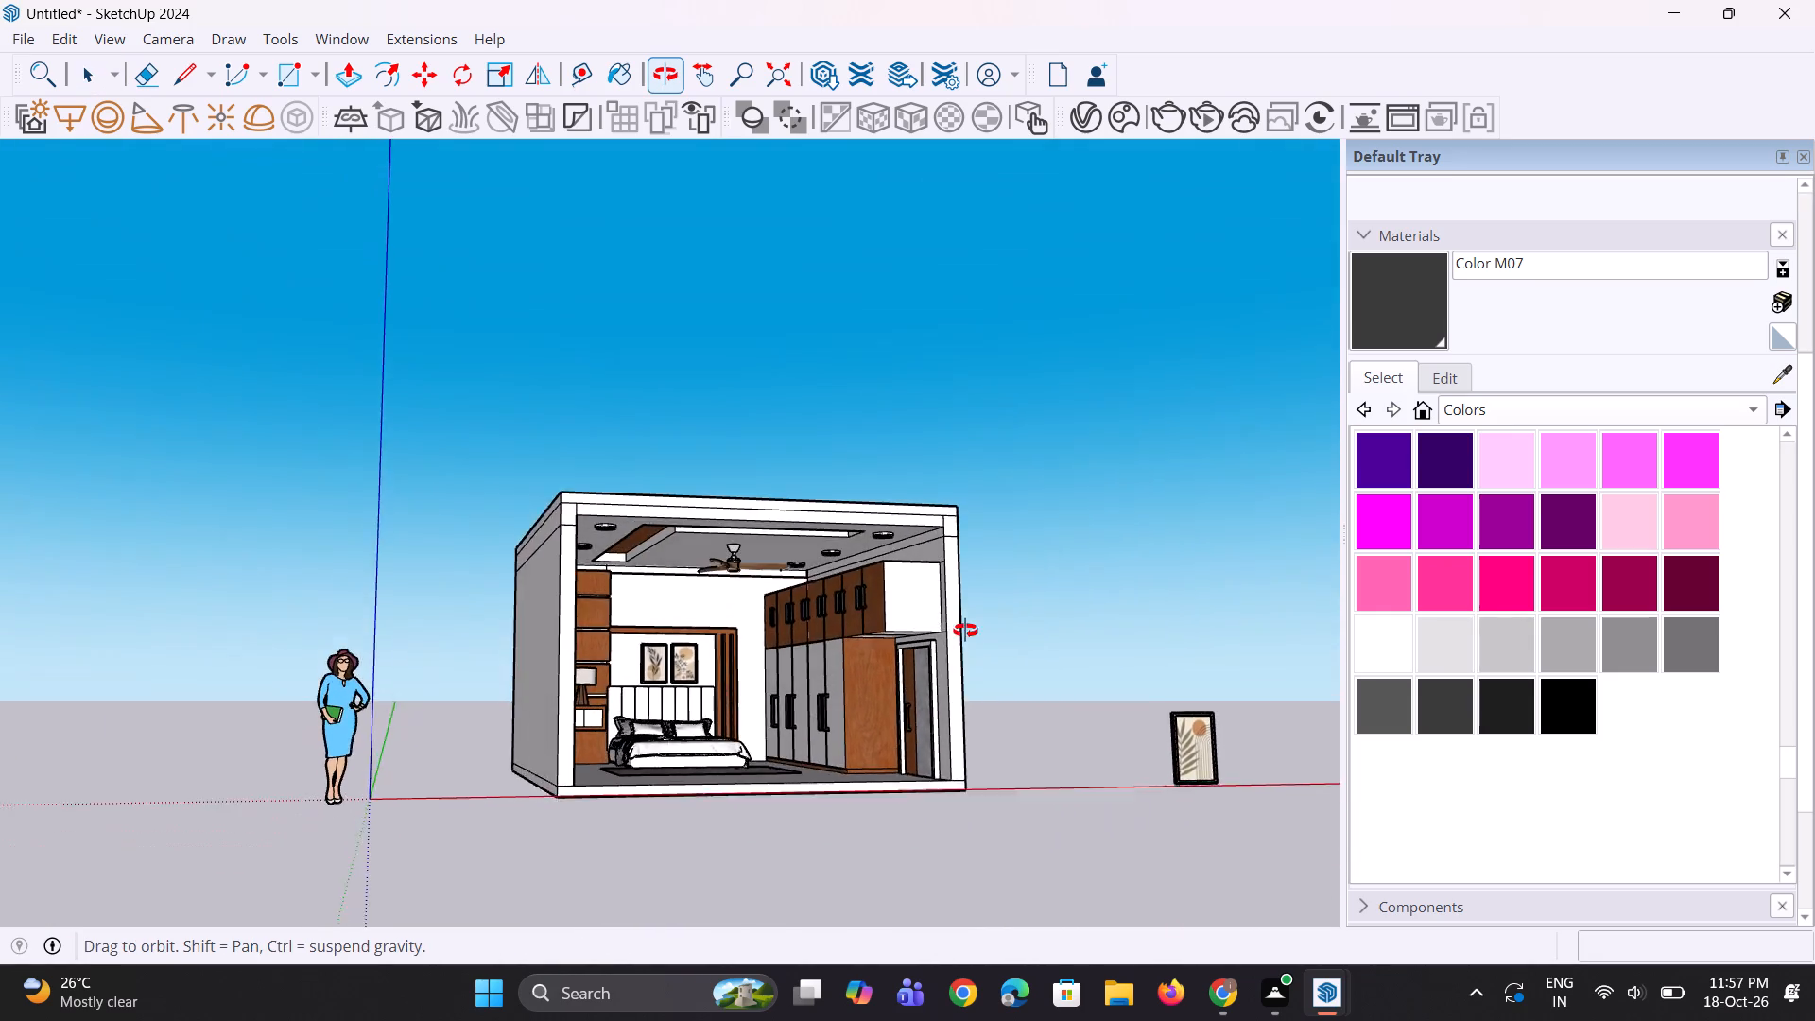
middle_click_drag(965, 631, 959, 613)
scroll(831, 649, "up", 8)
middle_click_drag(792, 693, 803, 764)
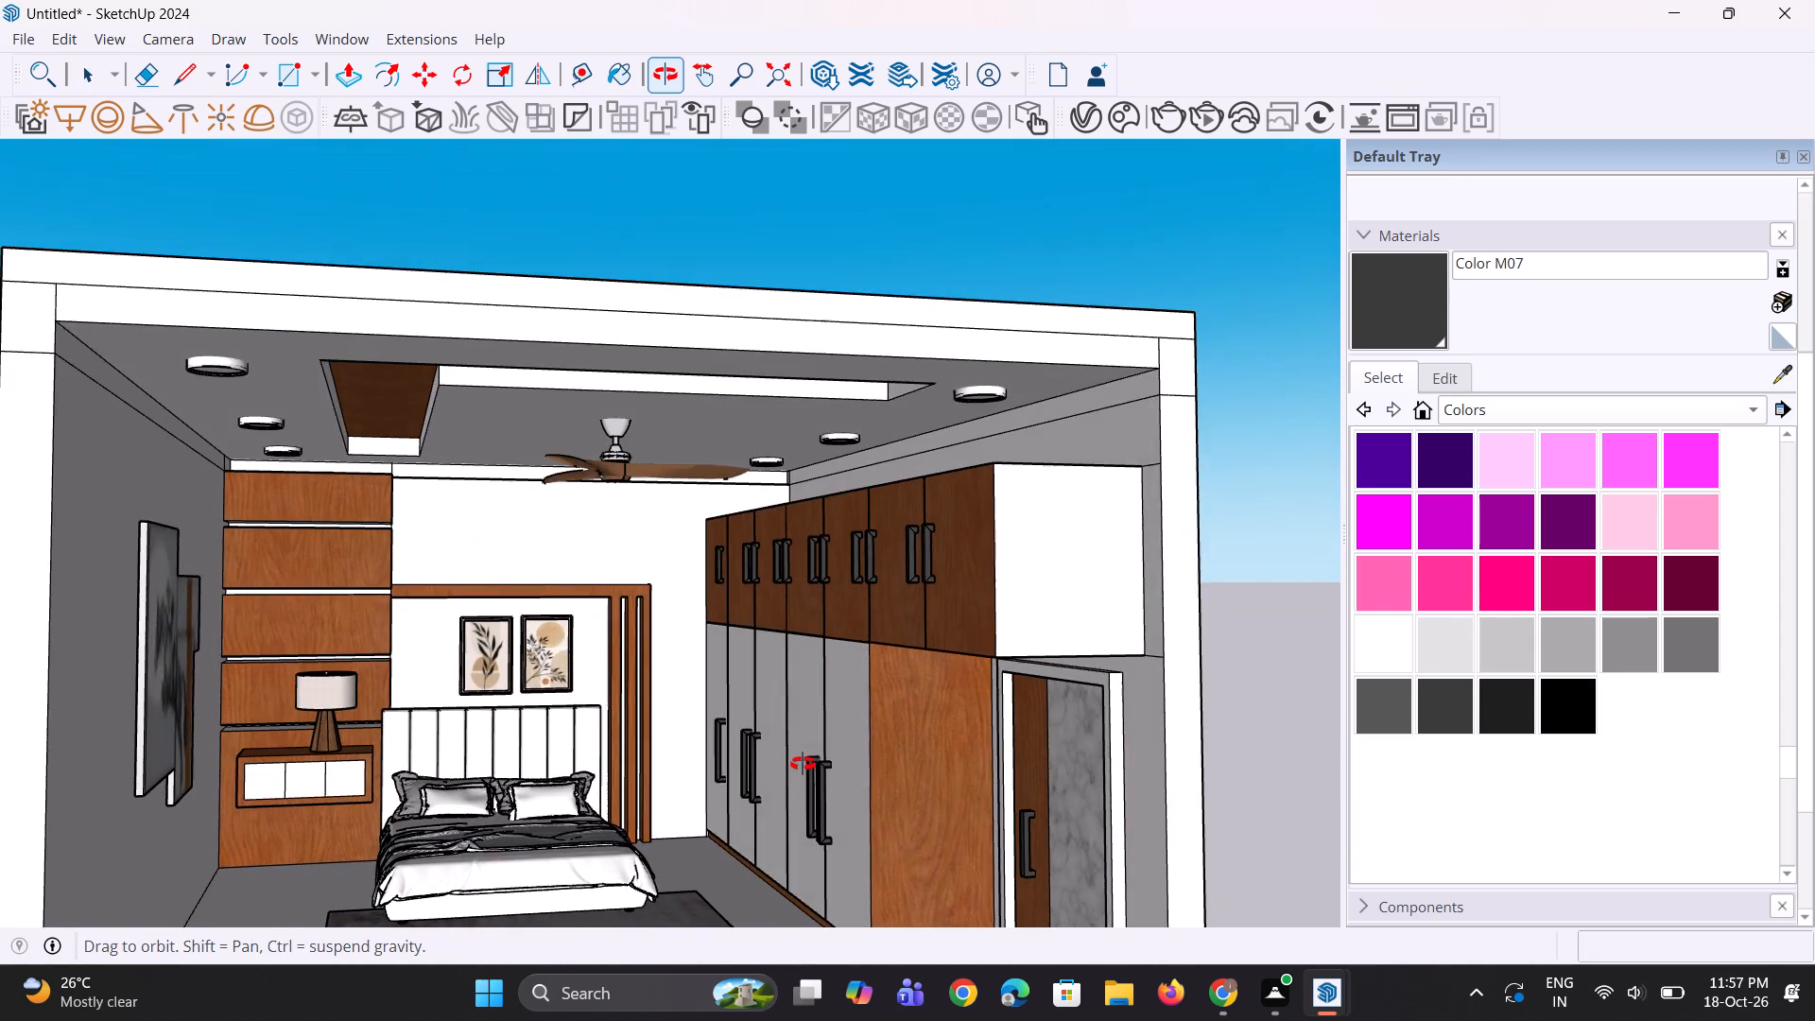
middle_click_drag(803, 764, 823, 750)
Paint the grey lower wardrobe doors with Carrera Marble from the Stone material collection.
left_click(1486, 407)
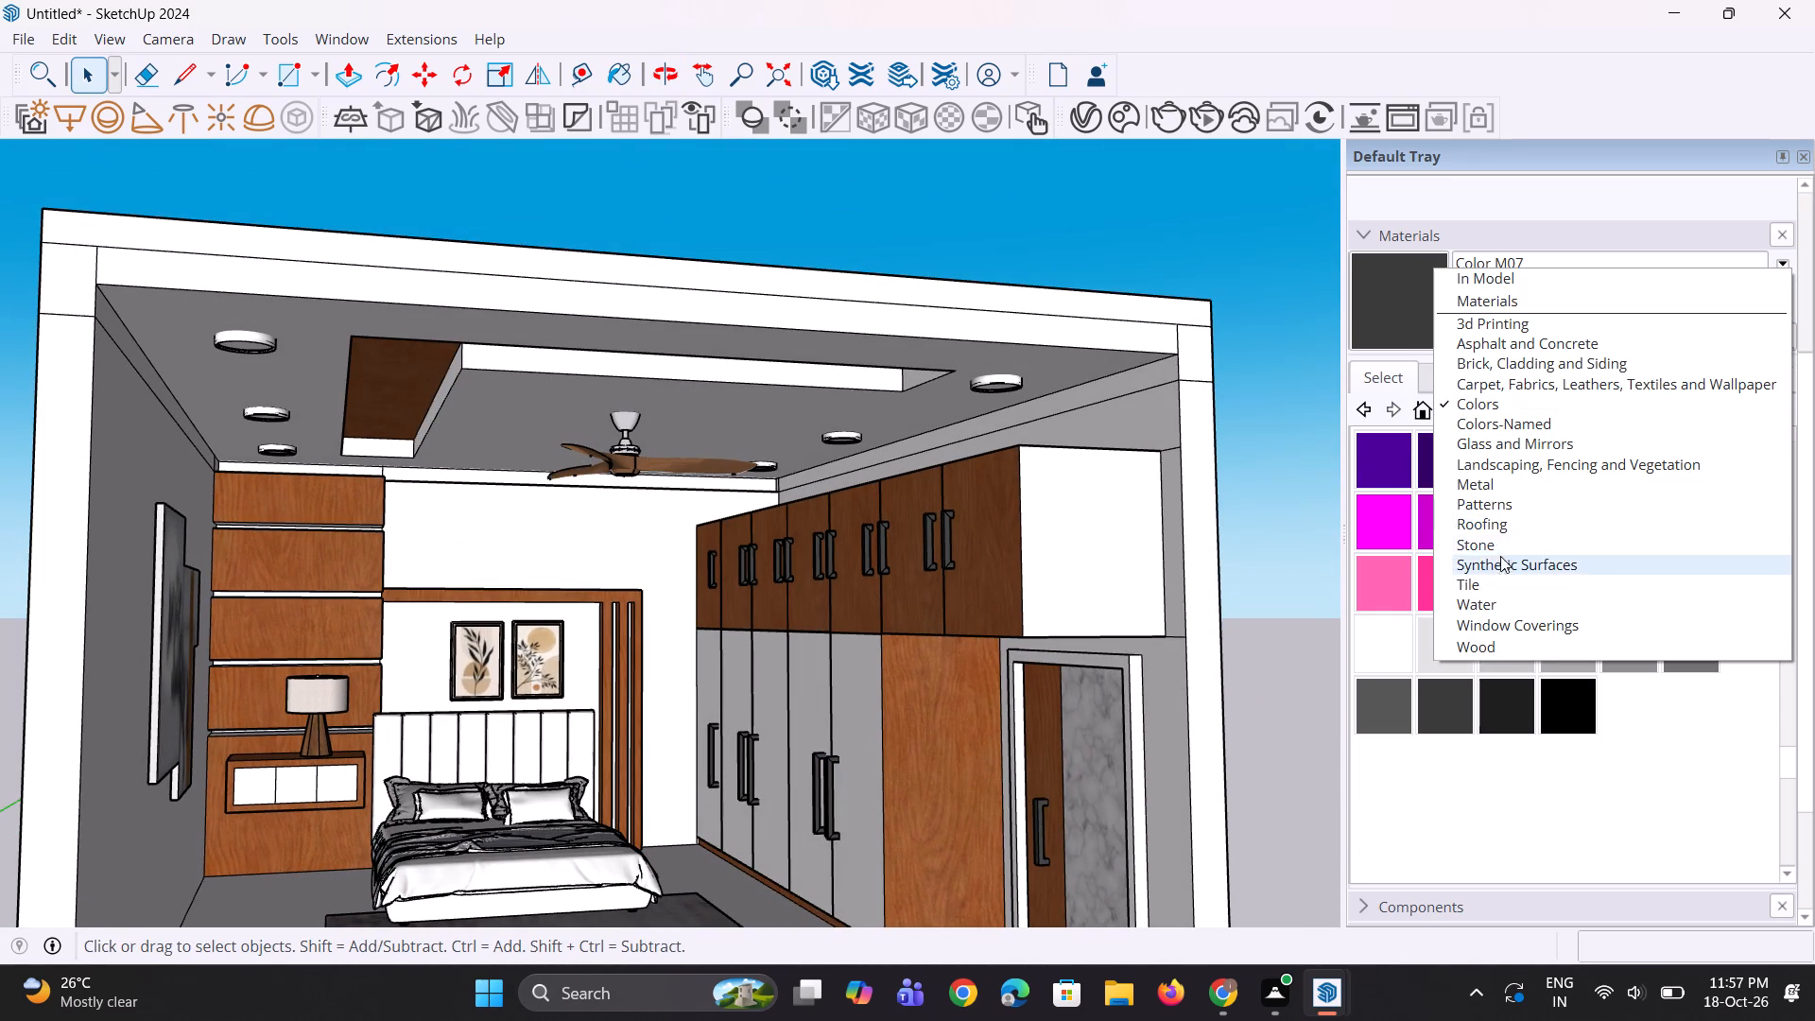
left_click(1500, 556)
left_click(1498, 416)
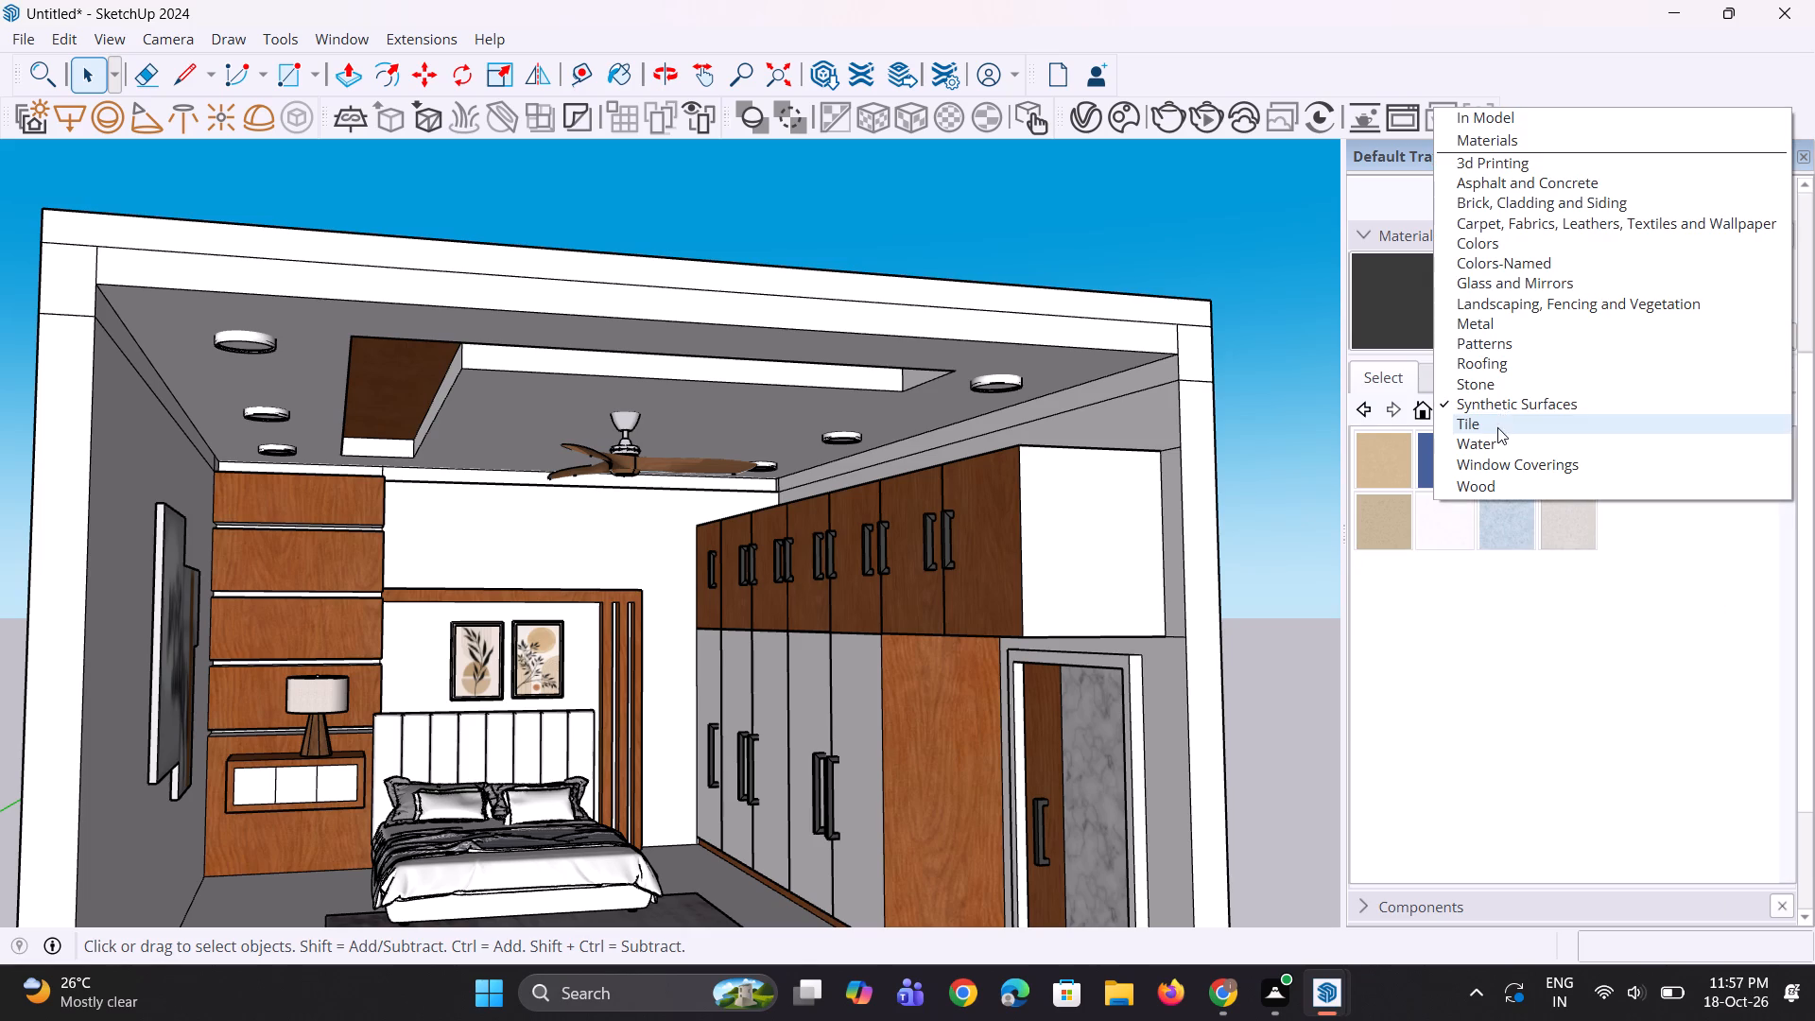
left_click(1488, 386)
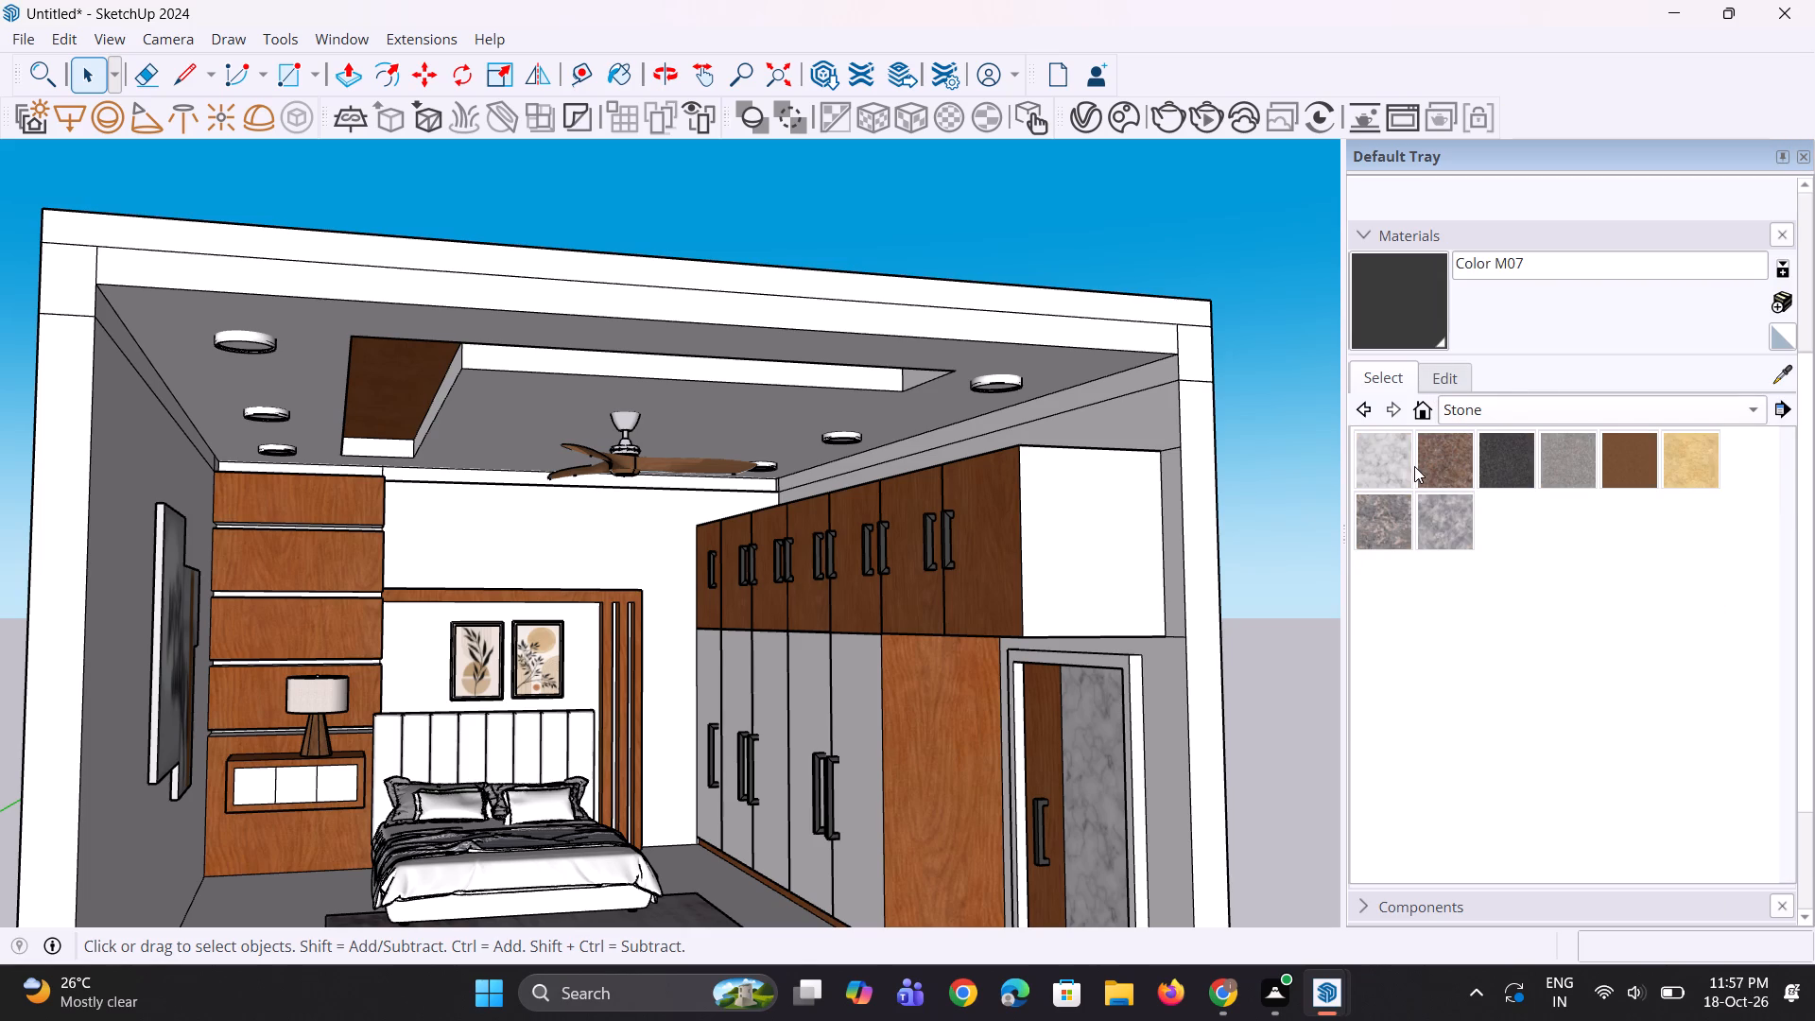
left_click_drag(1414, 466, 1368, 486)
scroll(902, 736, "up", 3)
left_click(858, 725)
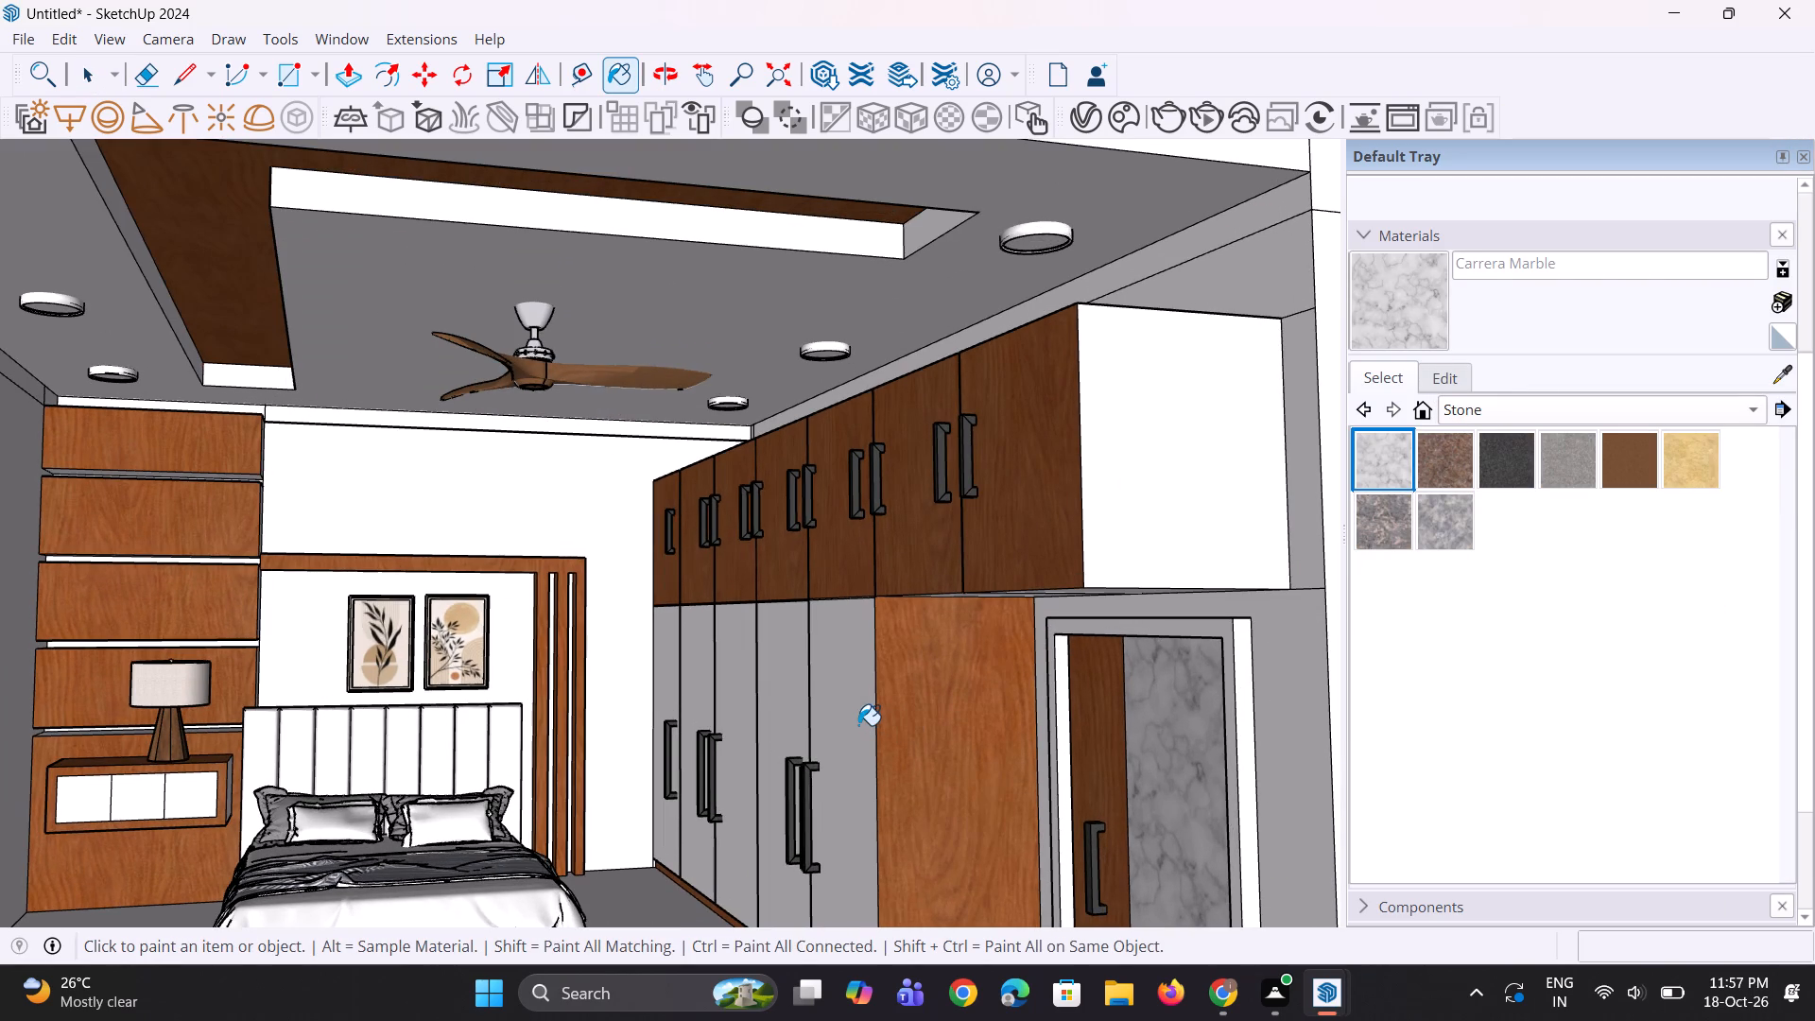
left_click(776, 705)
left_click(749, 666)
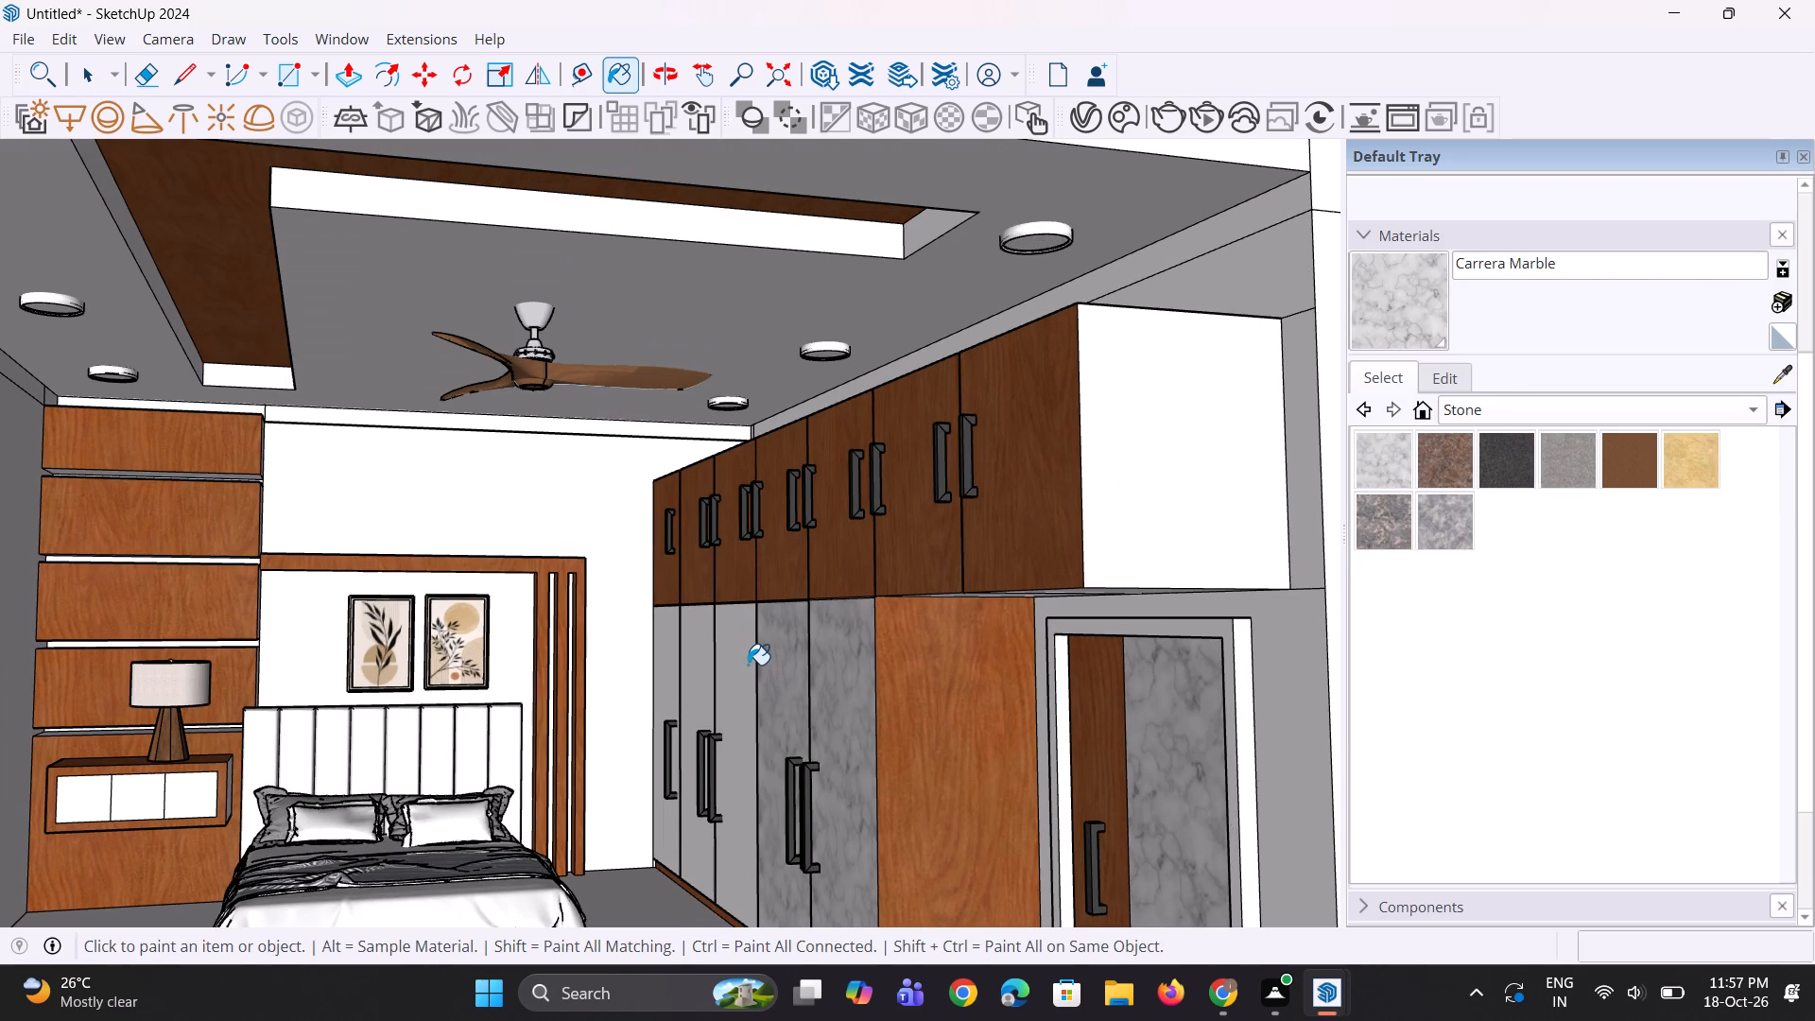
left_click(702, 662)
left_click(662, 669)
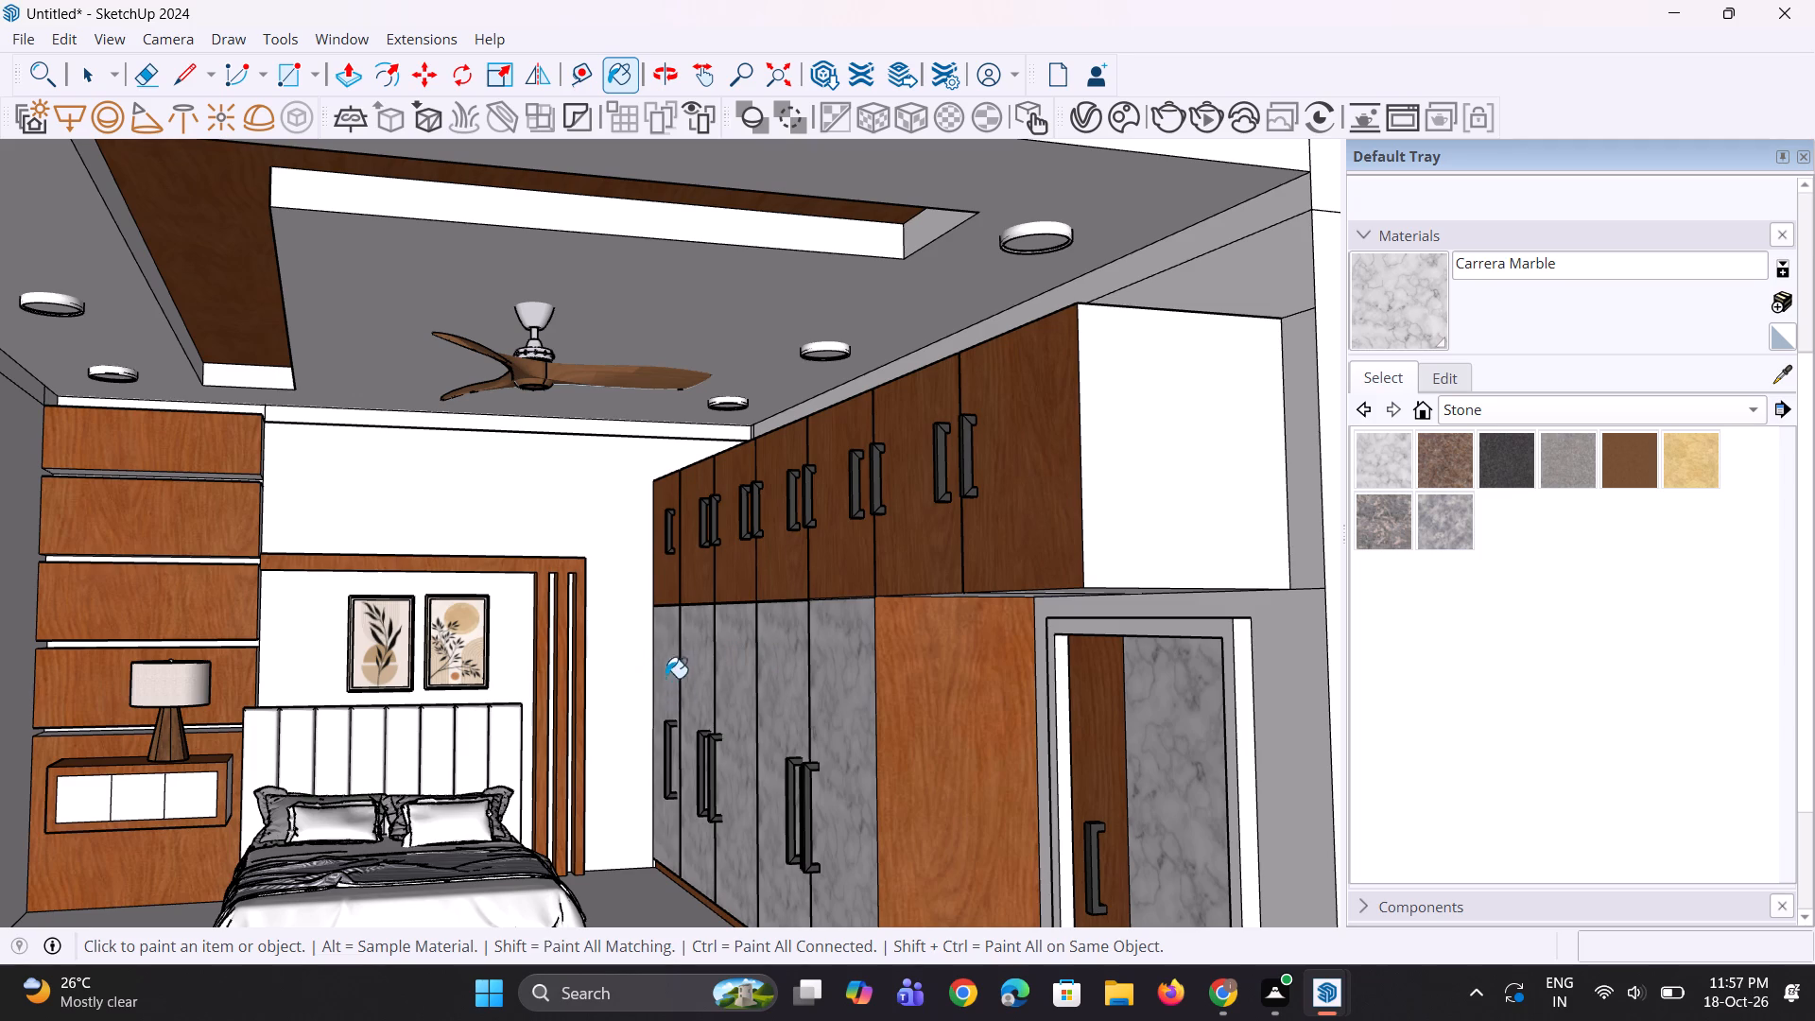
Sample Wood Cherry Original from the overhead wardrobe cabinets and paint their white end panel and grey undersides above the door with it.
middle_click_drag(746, 763, 865, 741)
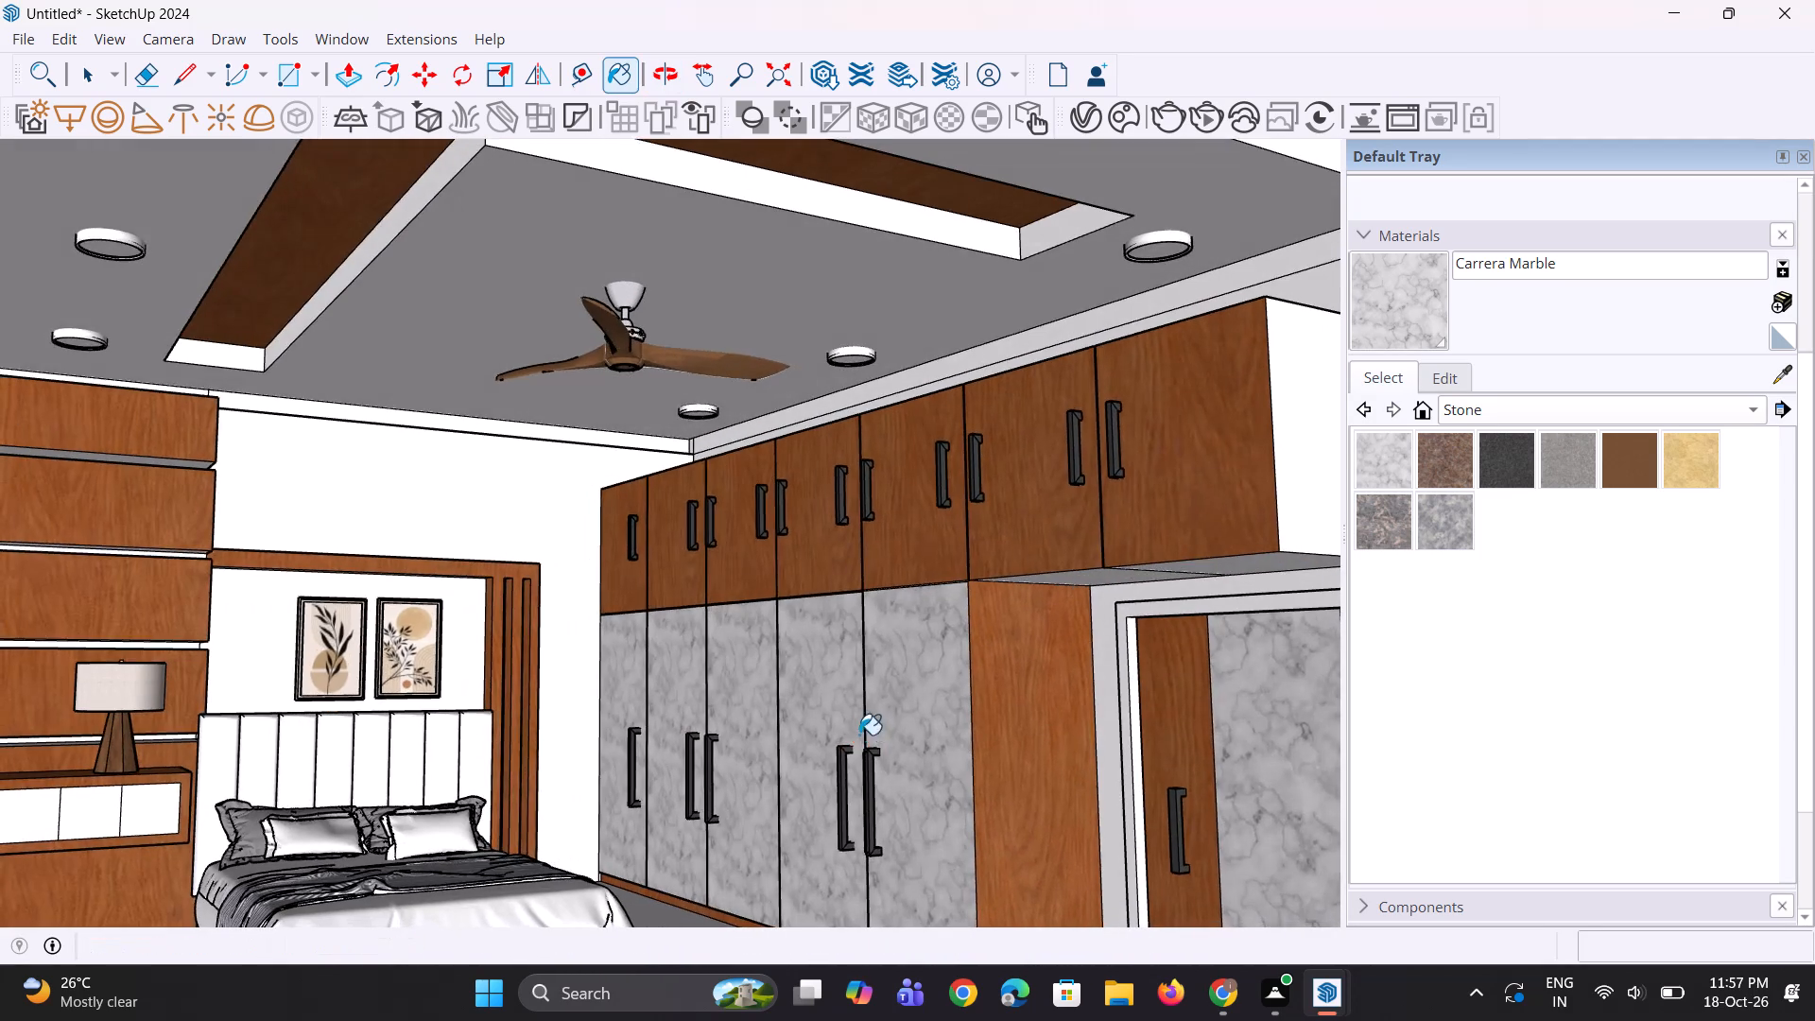
scroll(846, 723, "down", 5)
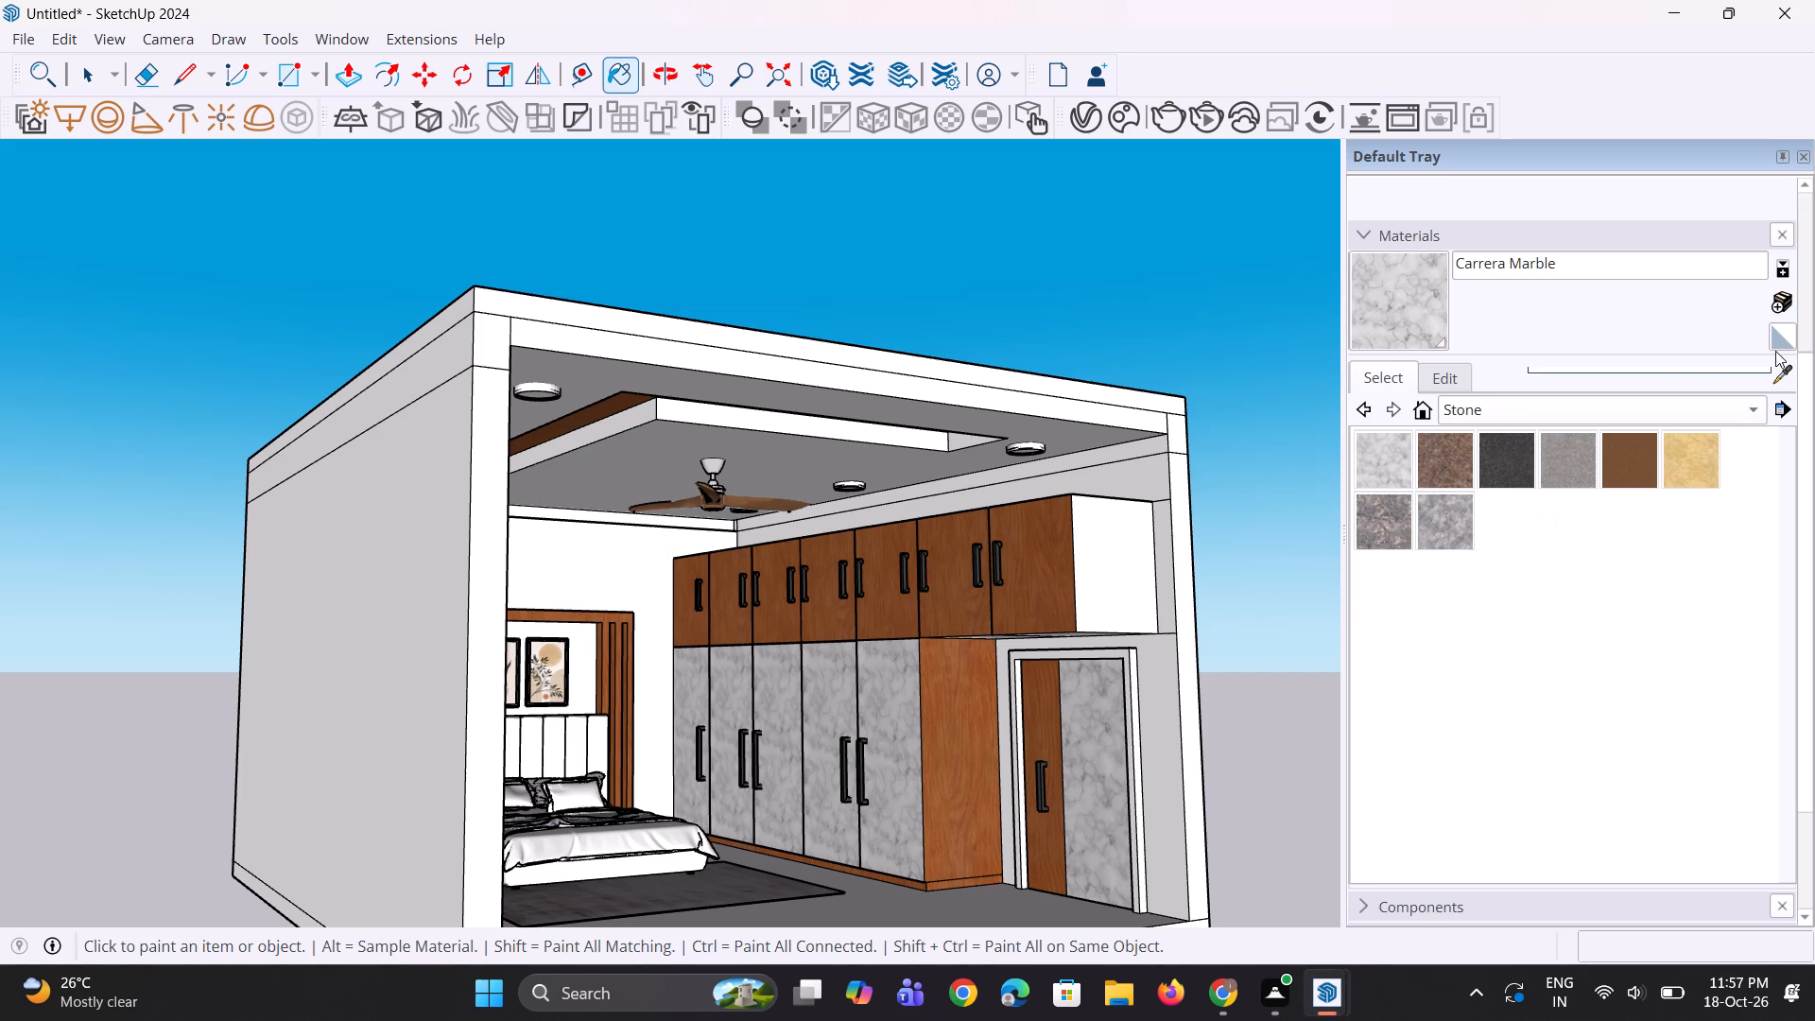
left_click(1786, 375)
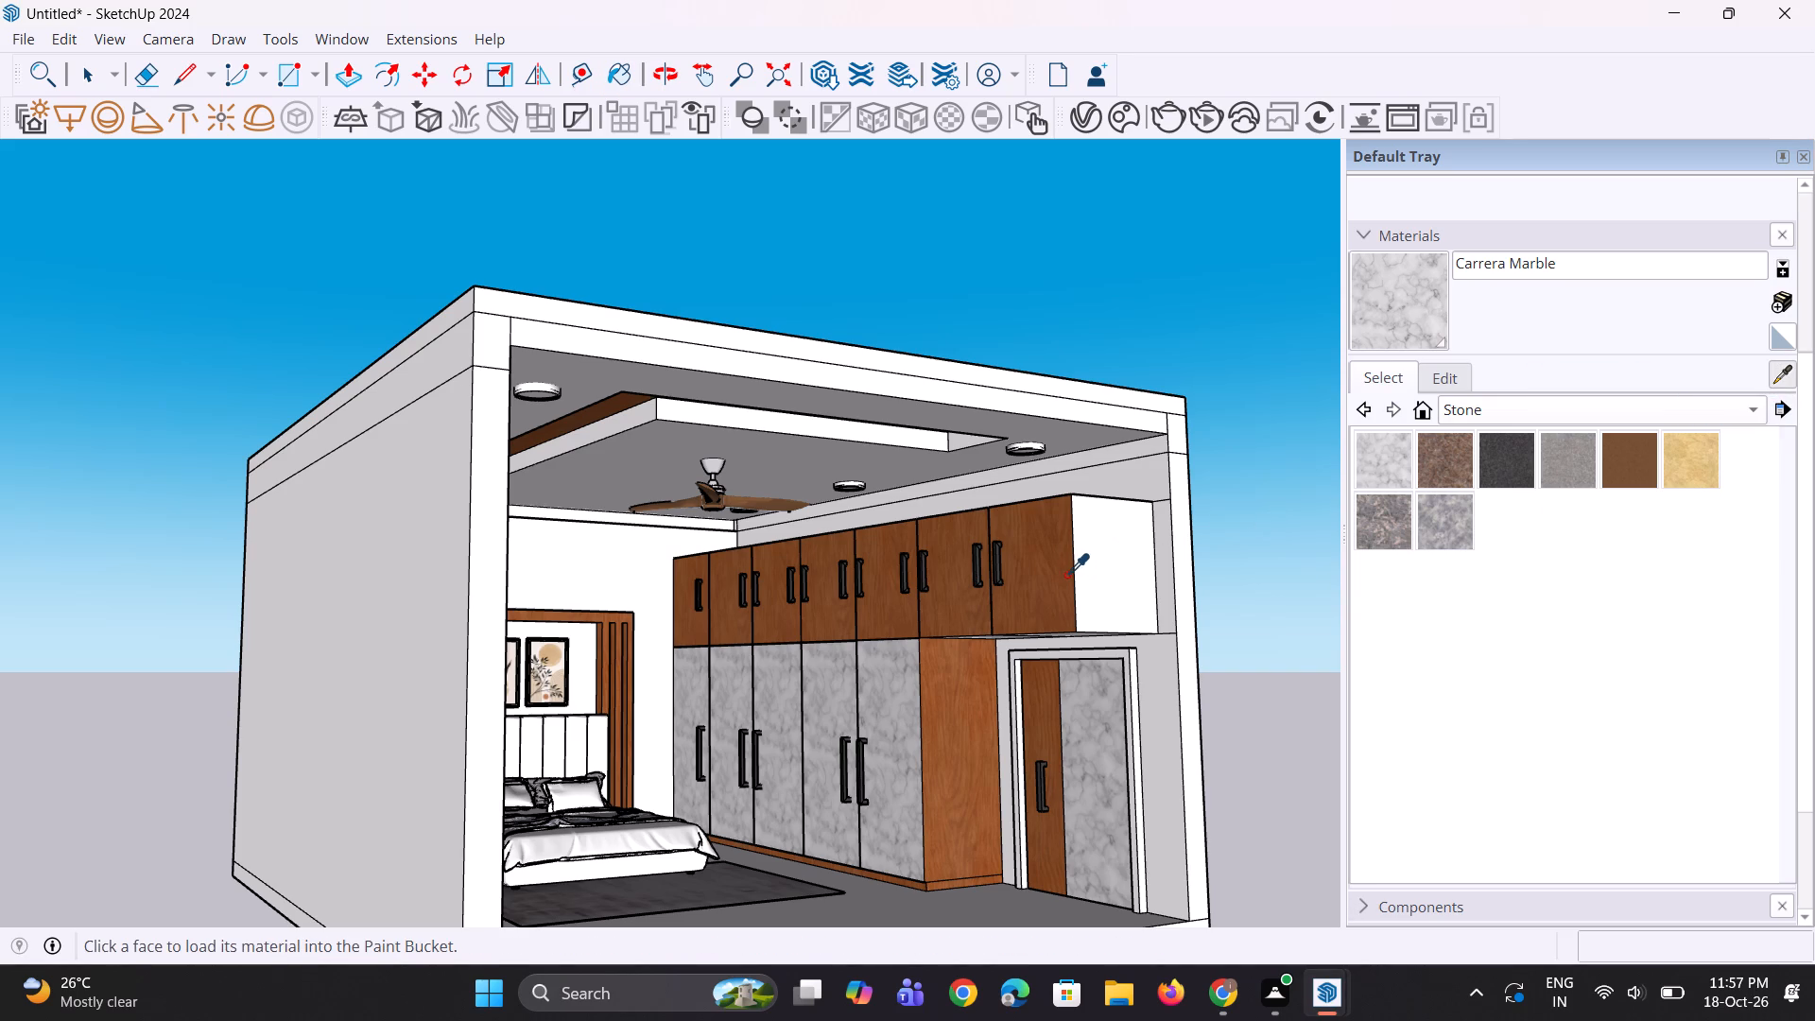
left_click(1064, 578)
left_click(1096, 583)
scroll(933, 715, "up", 4)
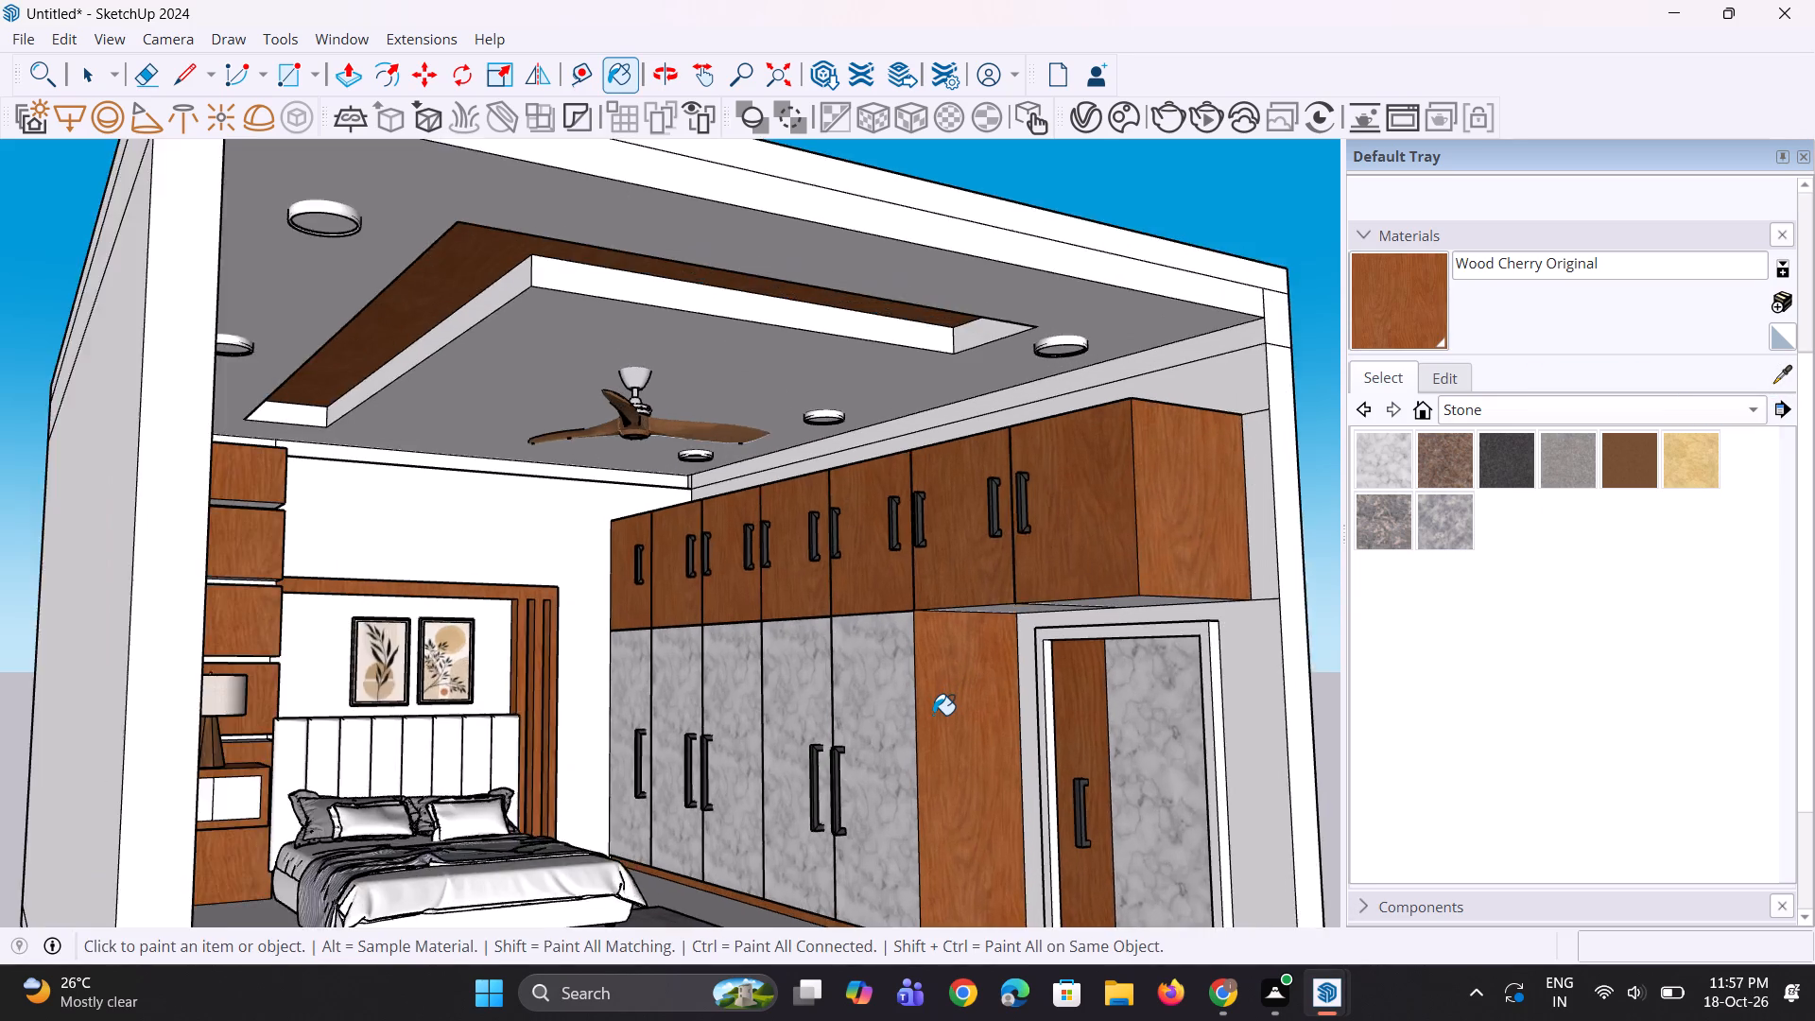
scroll(933, 715, "up", 2)
scroll(1067, 647, "up", 1)
middle_click_drag(1063, 604, 1039, 516)
left_click(1010, 481)
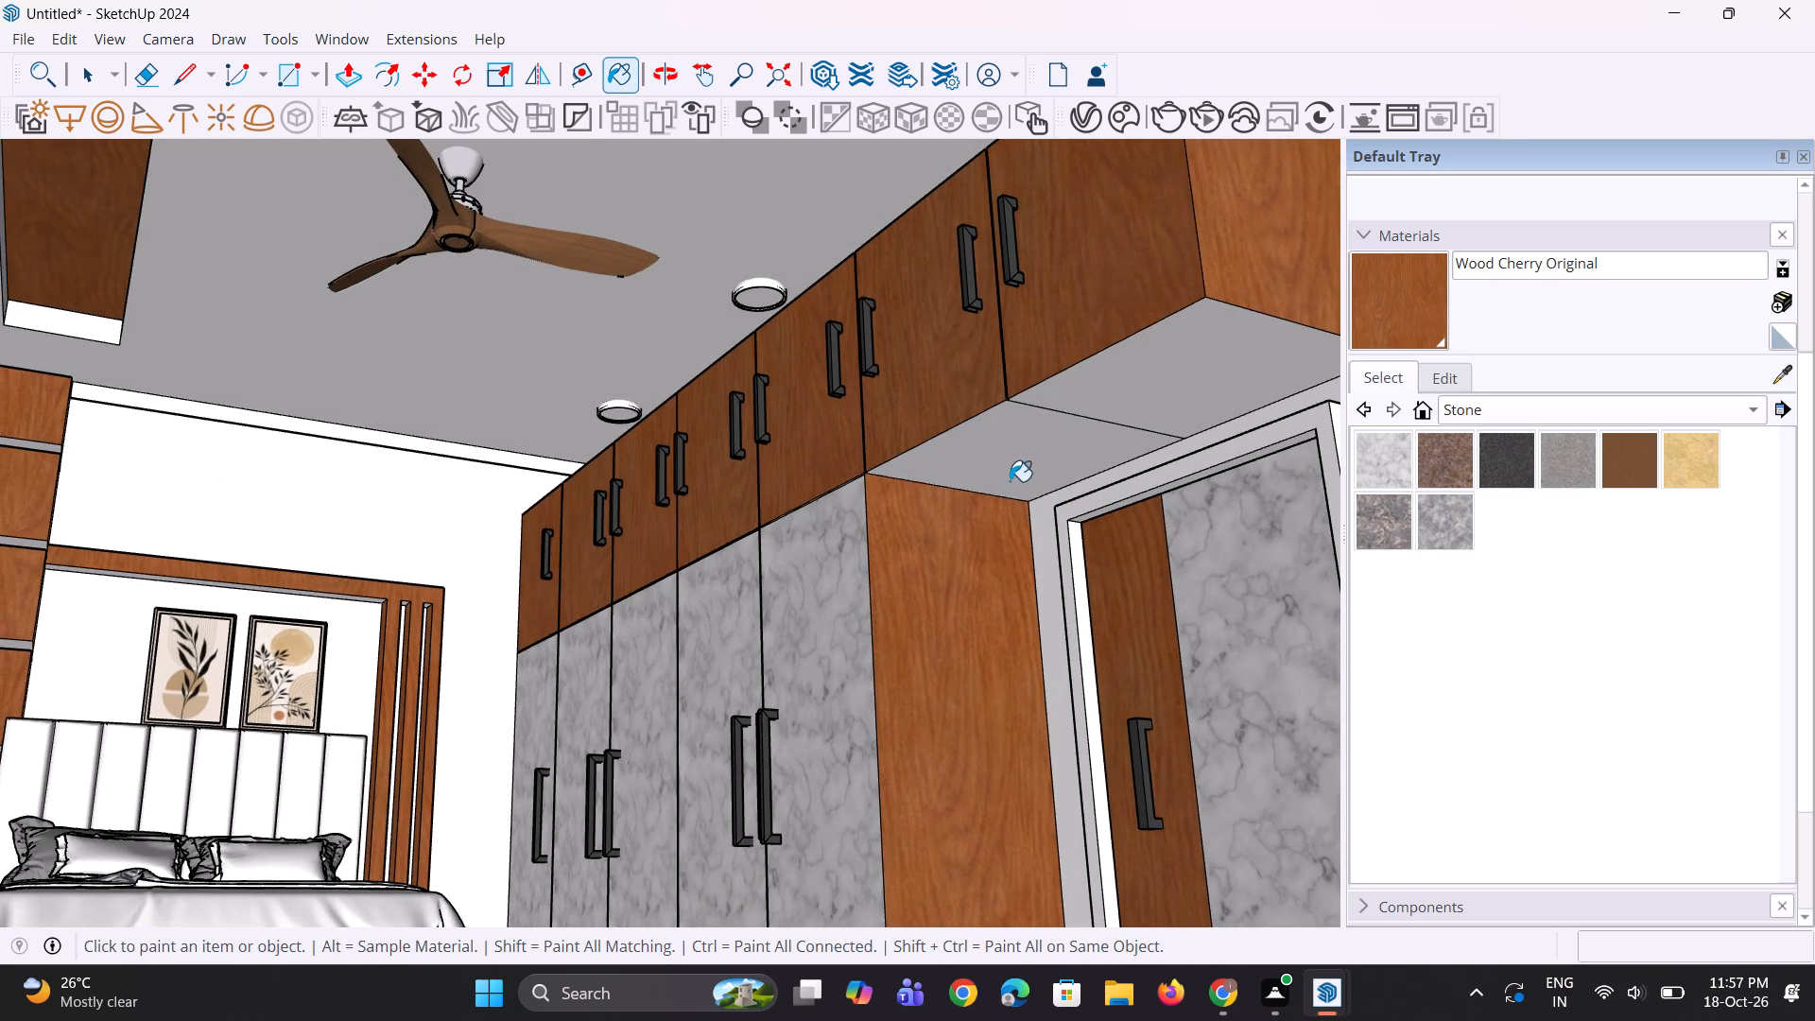
left_click(1124, 385)
Examine the painted wardrobe, overhead cabinets and bed wall from outside and inside the room.
scroll(1059, 608, "down", 10)
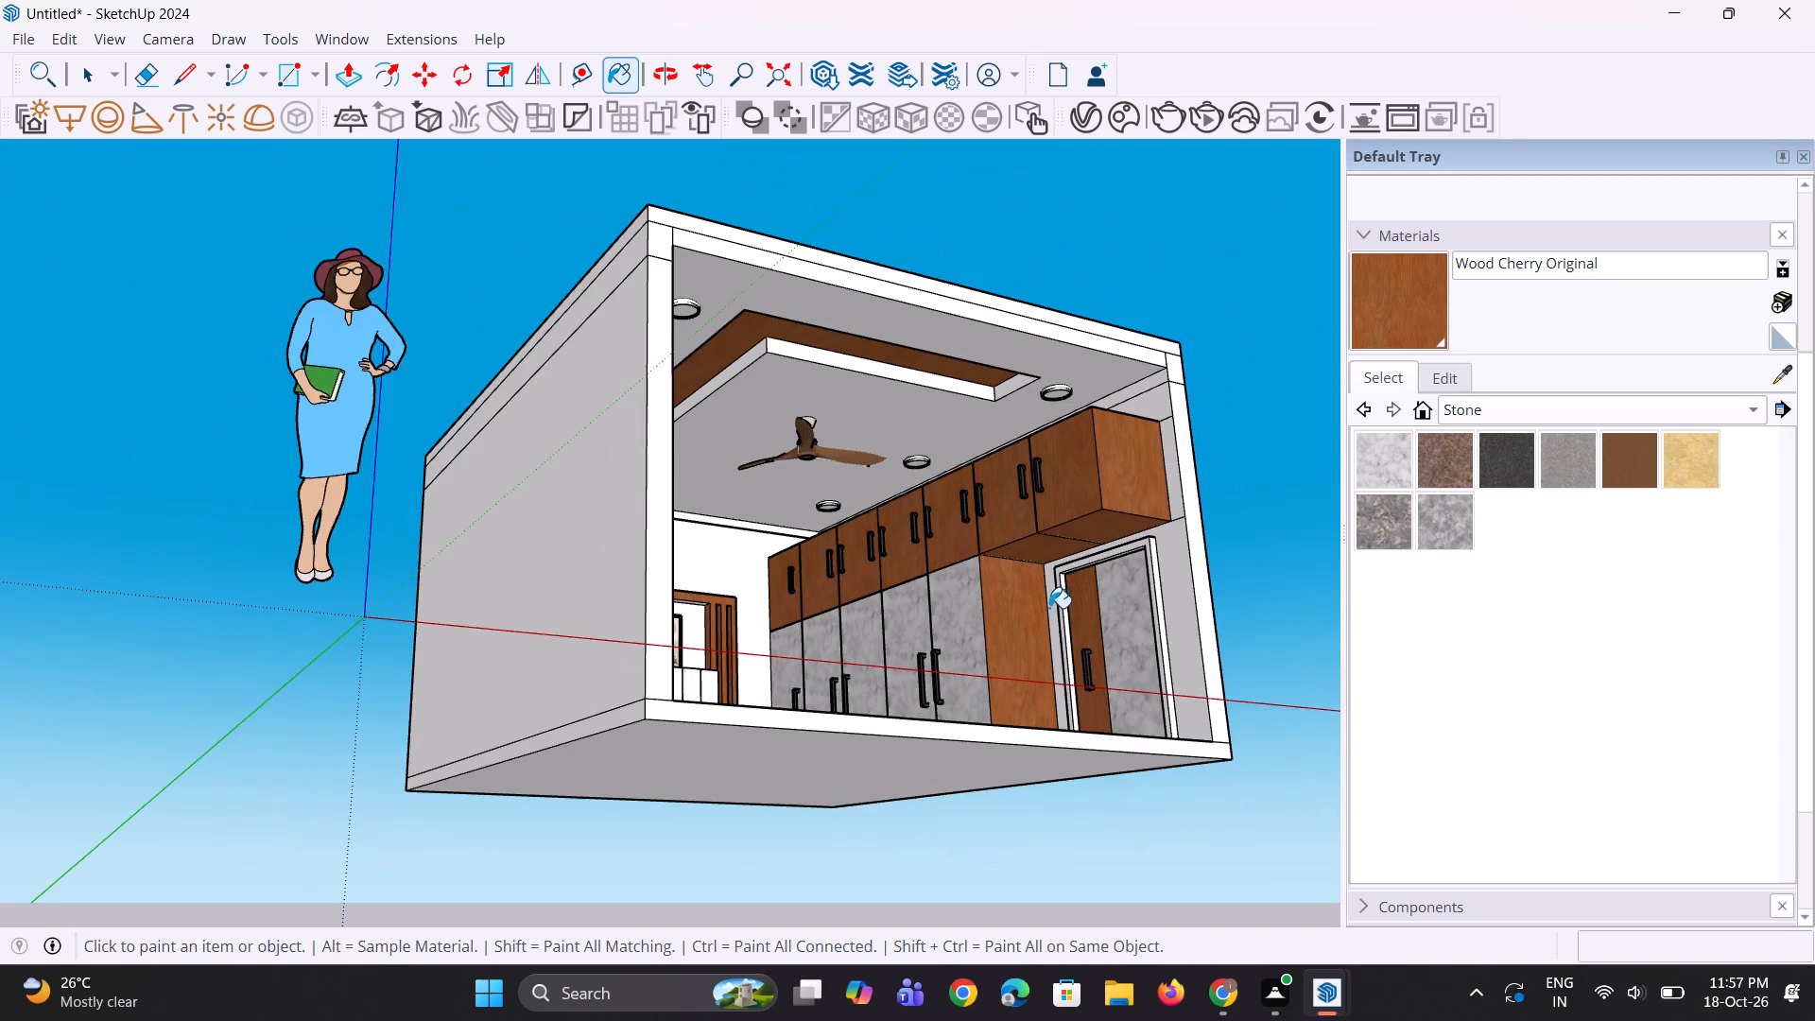
middle_click_drag(1048, 616, 1032, 754)
scroll(947, 772, "up", 2)
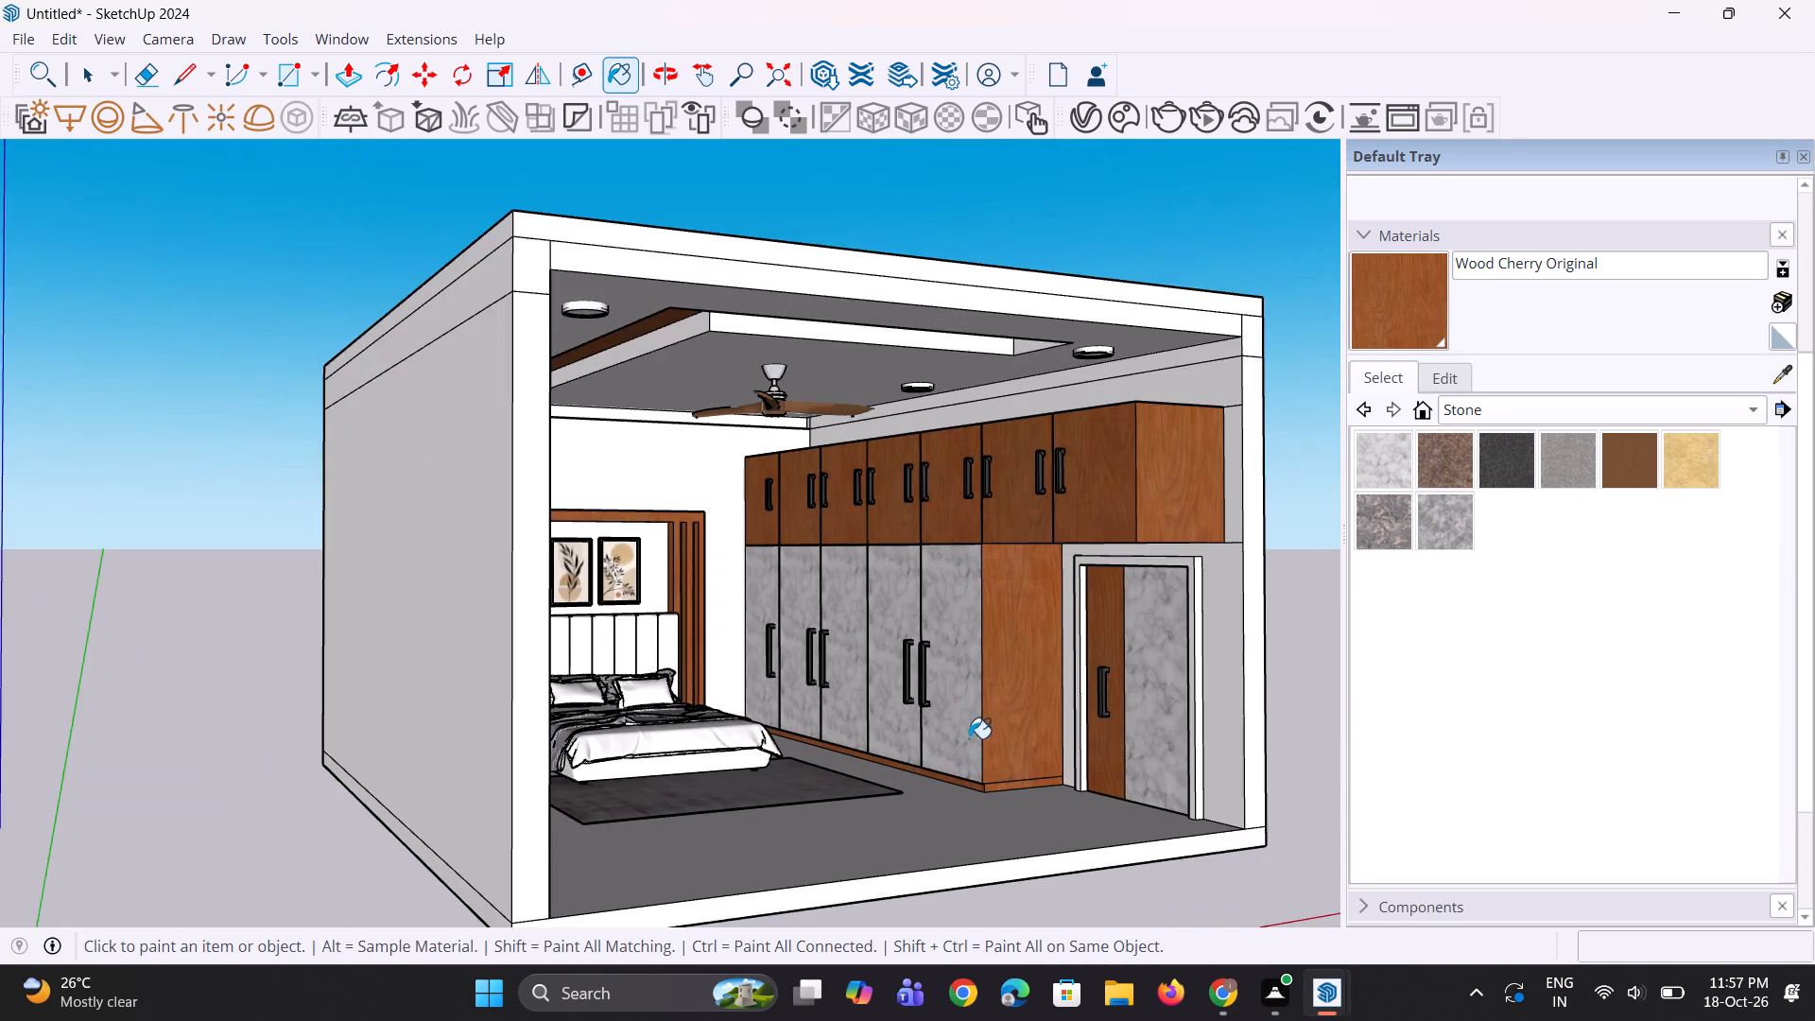
scroll(978, 734, "up", 5)
scroll(867, 773, "down", 5)
middle_click_drag(866, 771, 816, 763)
scroll(713, 735, "up", 3)
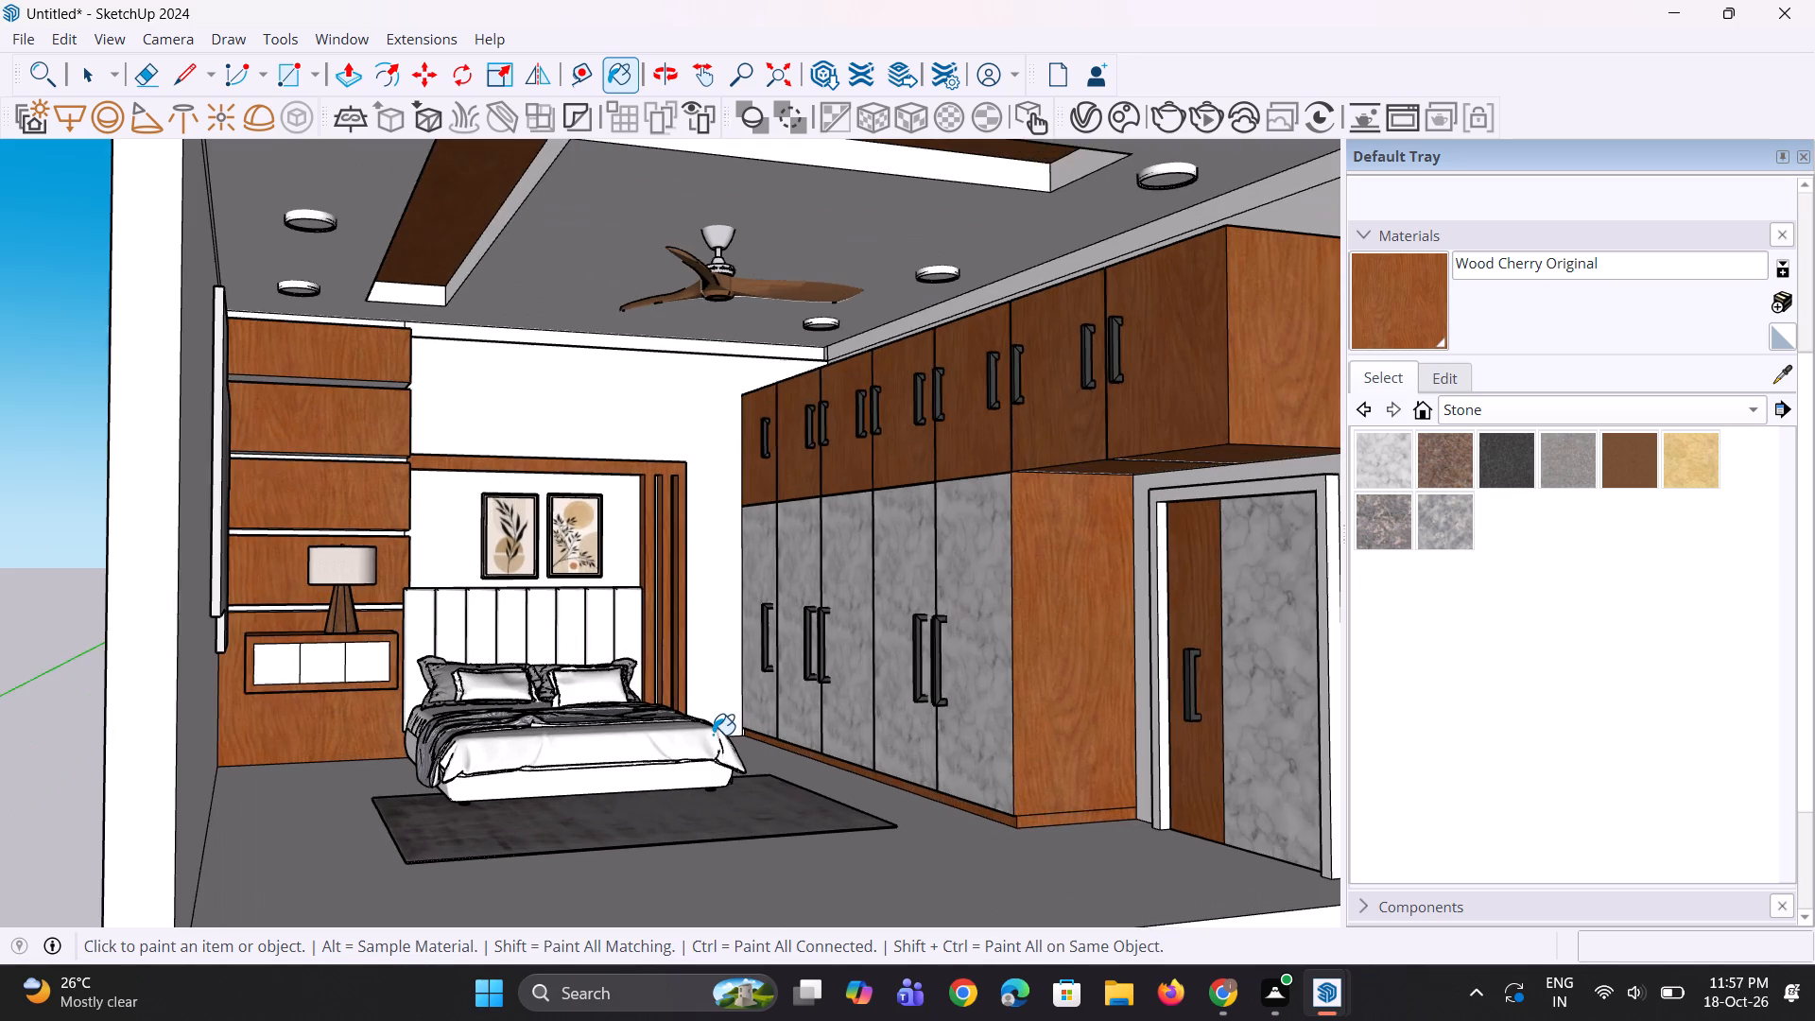
middle_click_drag(711, 735, 563, 743)
scroll(565, 723, "down", 2)
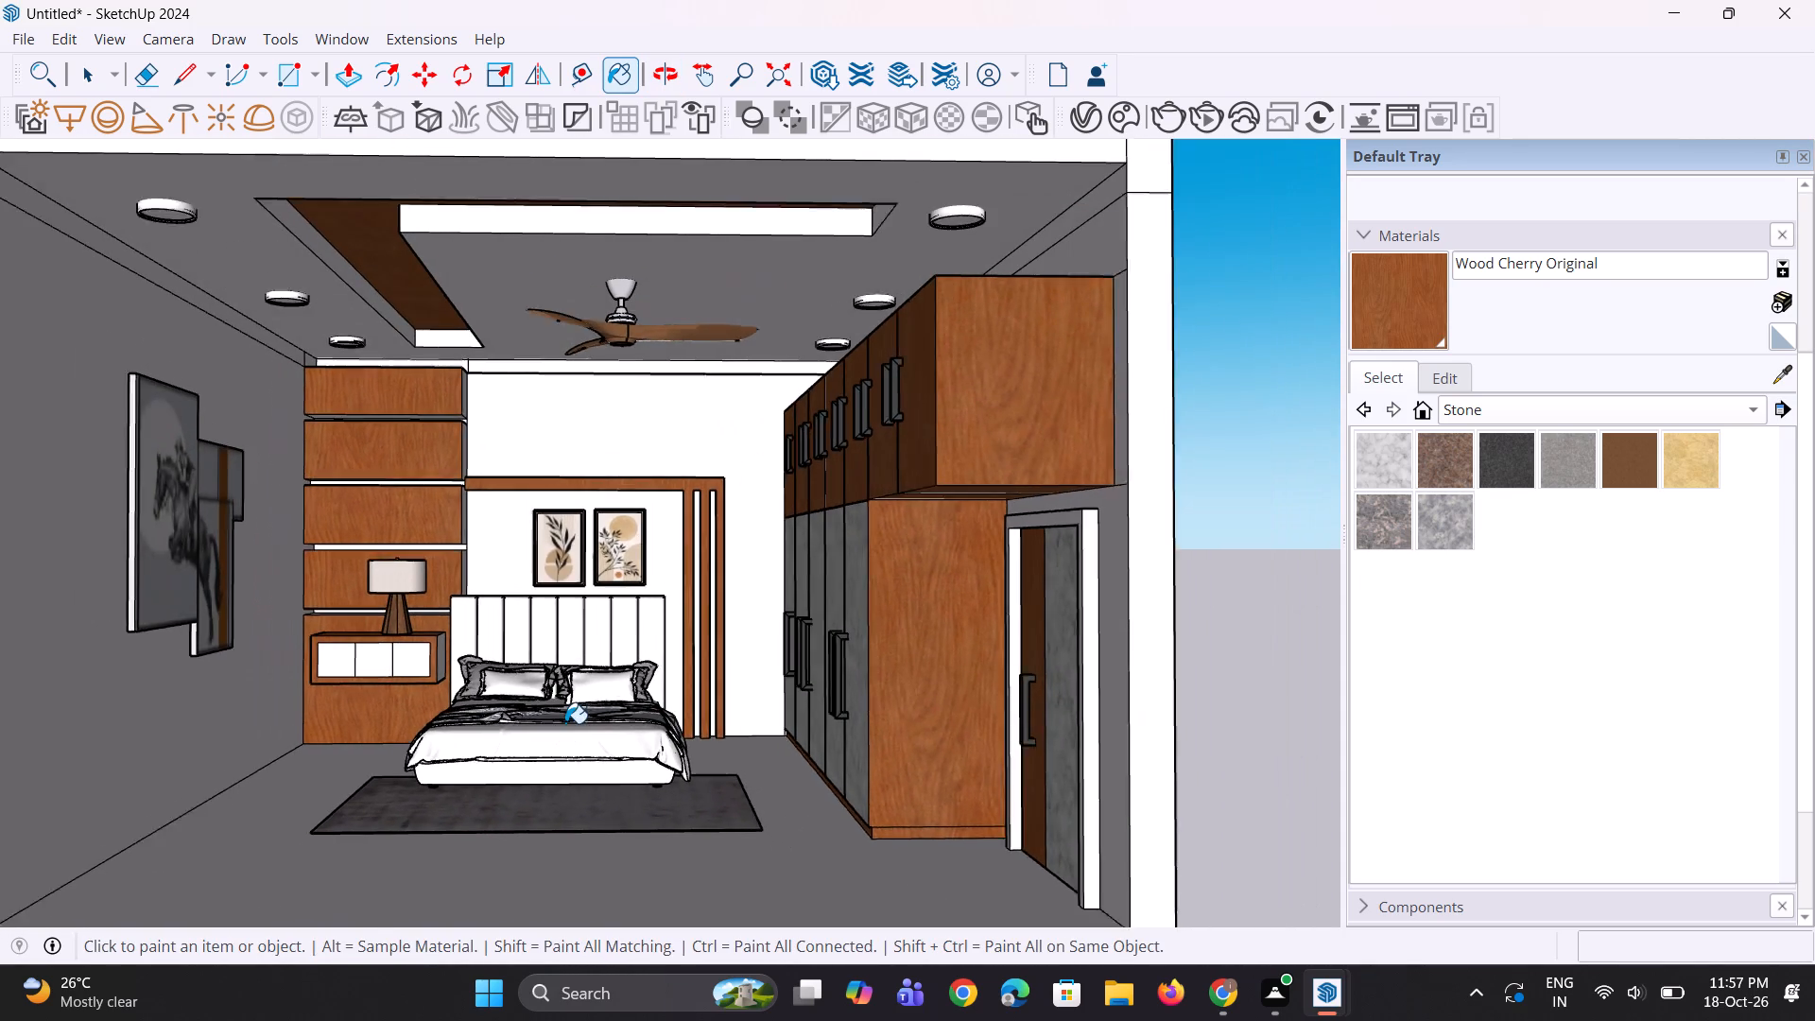
Open the horse wall art component for editing and paint its outer side edge and top edges with Wood Cherry Original.
scroll(178, 626, "up", 5)
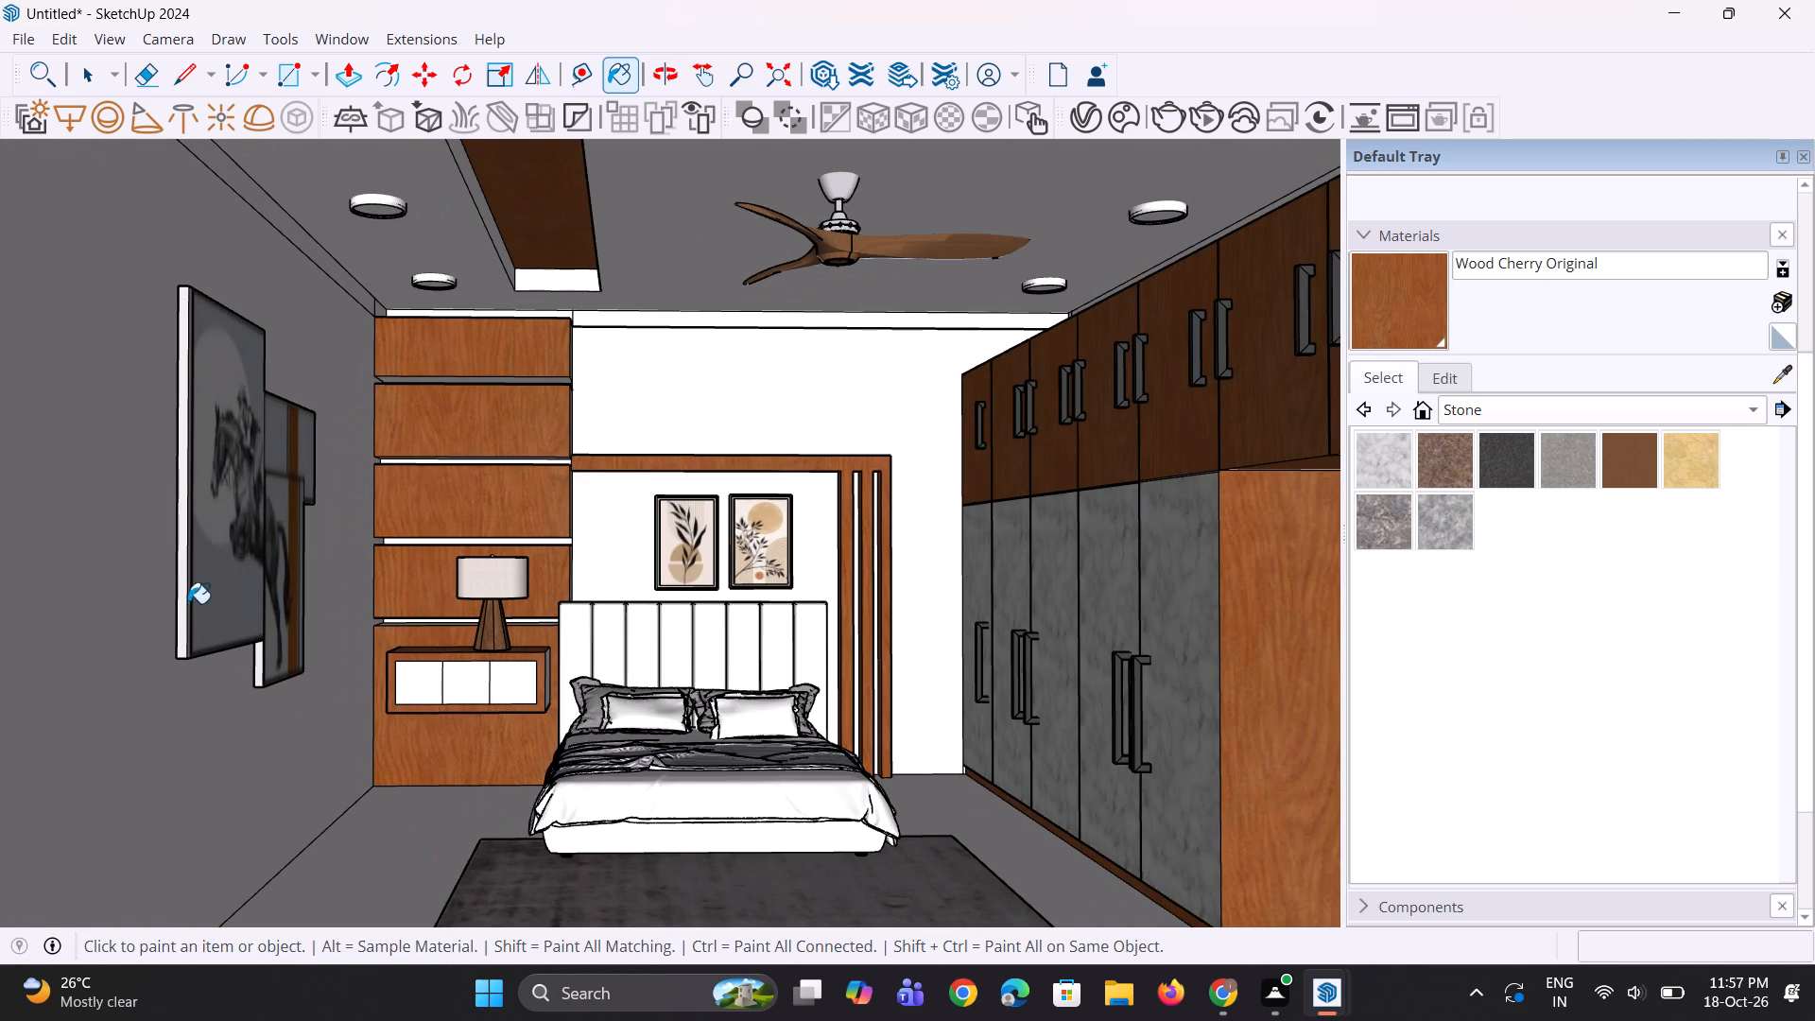
right_click(176, 601)
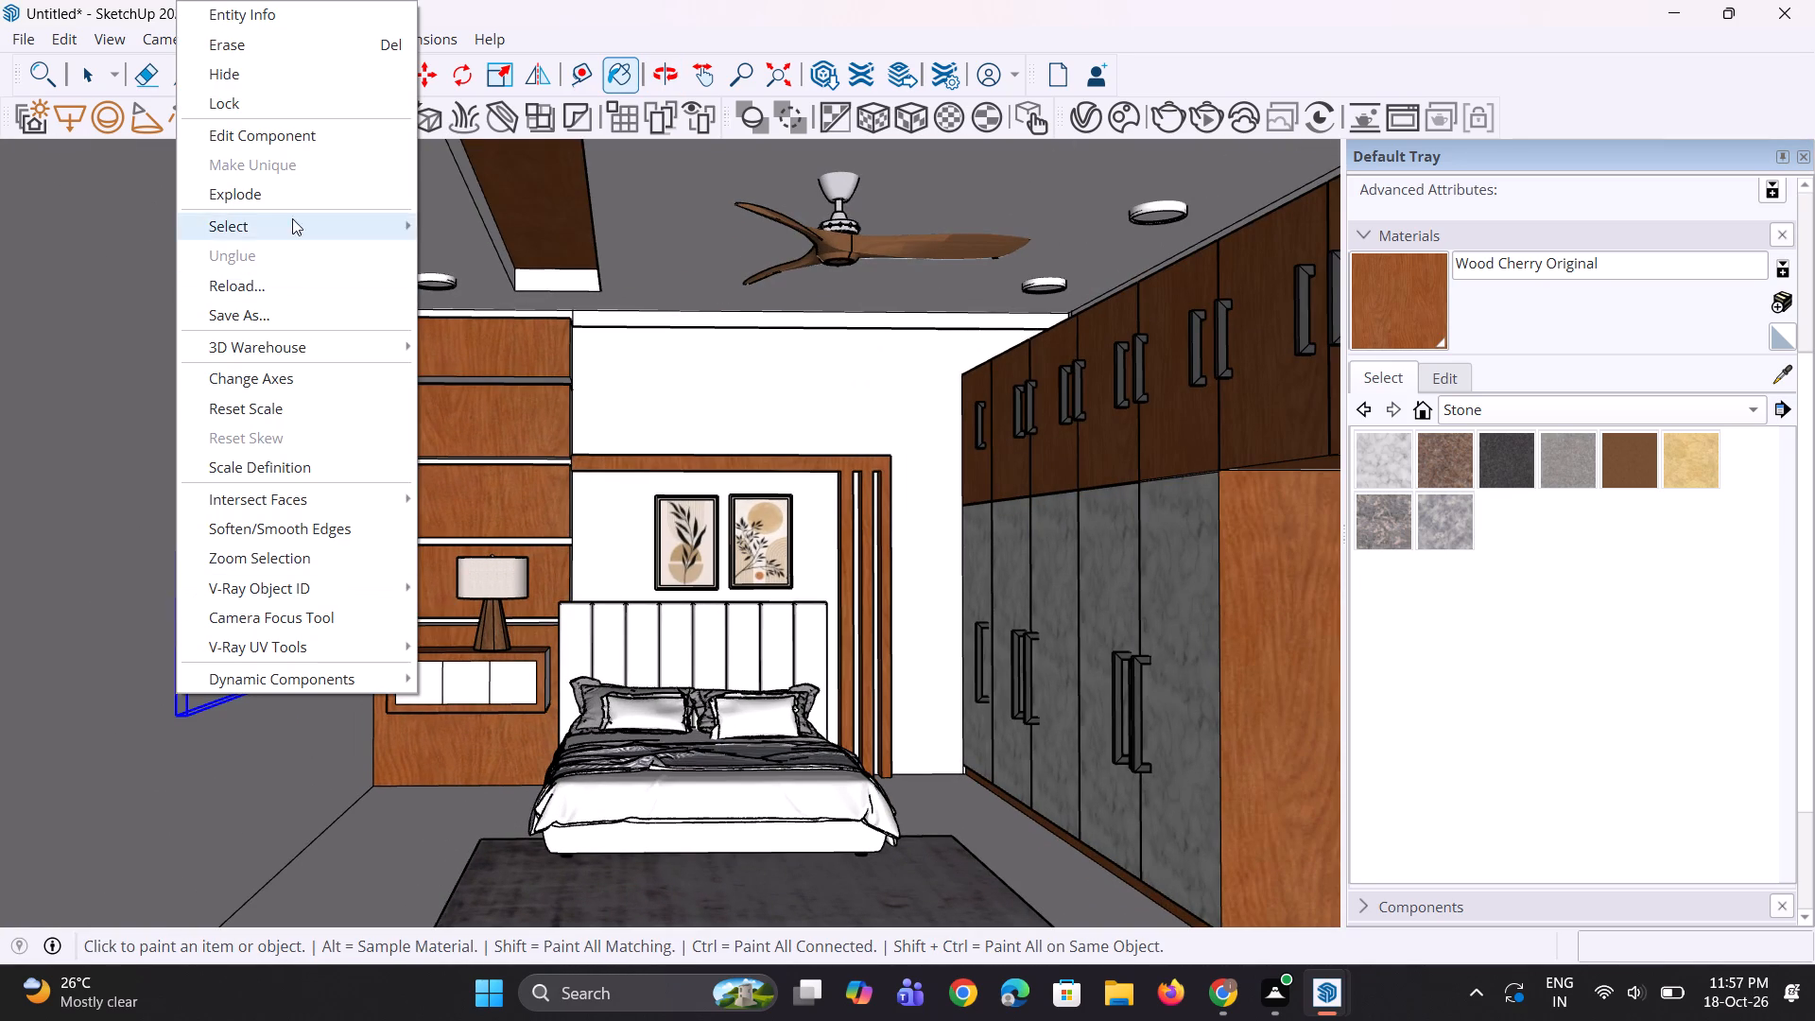
left_click(310, 136)
scroll(228, 555, "up", 4)
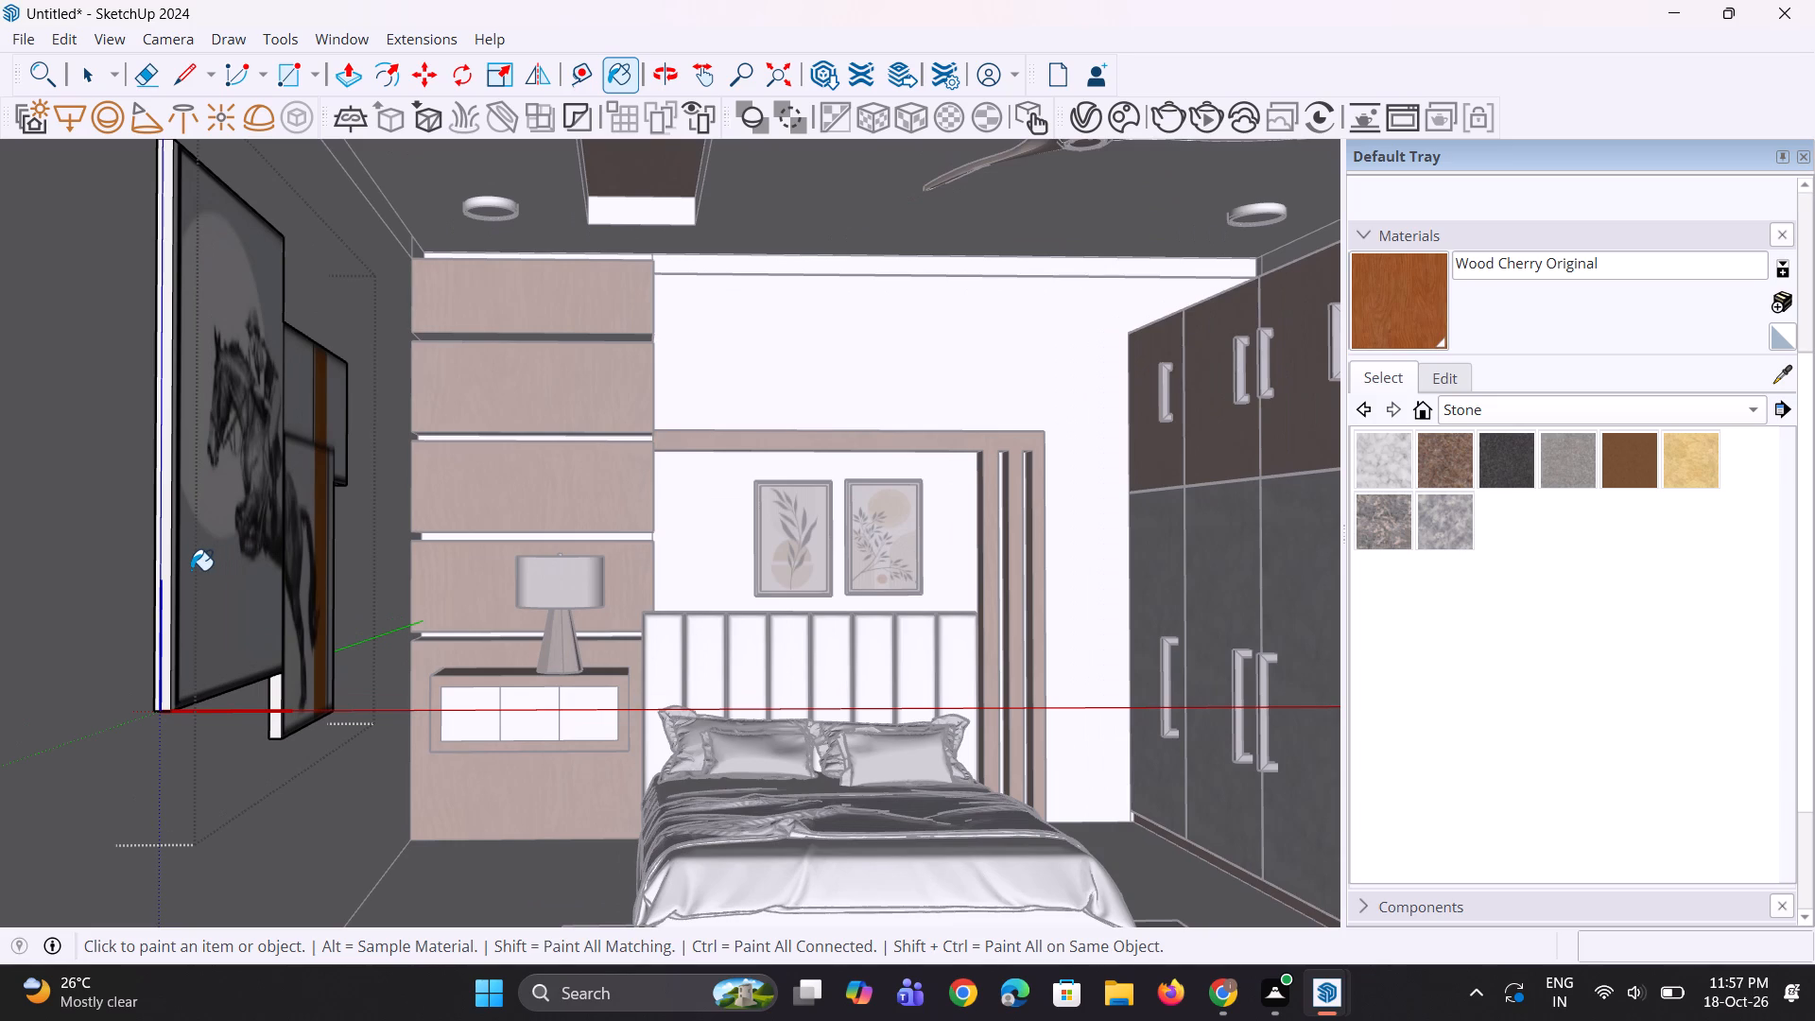
left_click(166, 560)
scroll(222, 655, "down", 4)
middle_click_drag(232, 573, 258, 757)
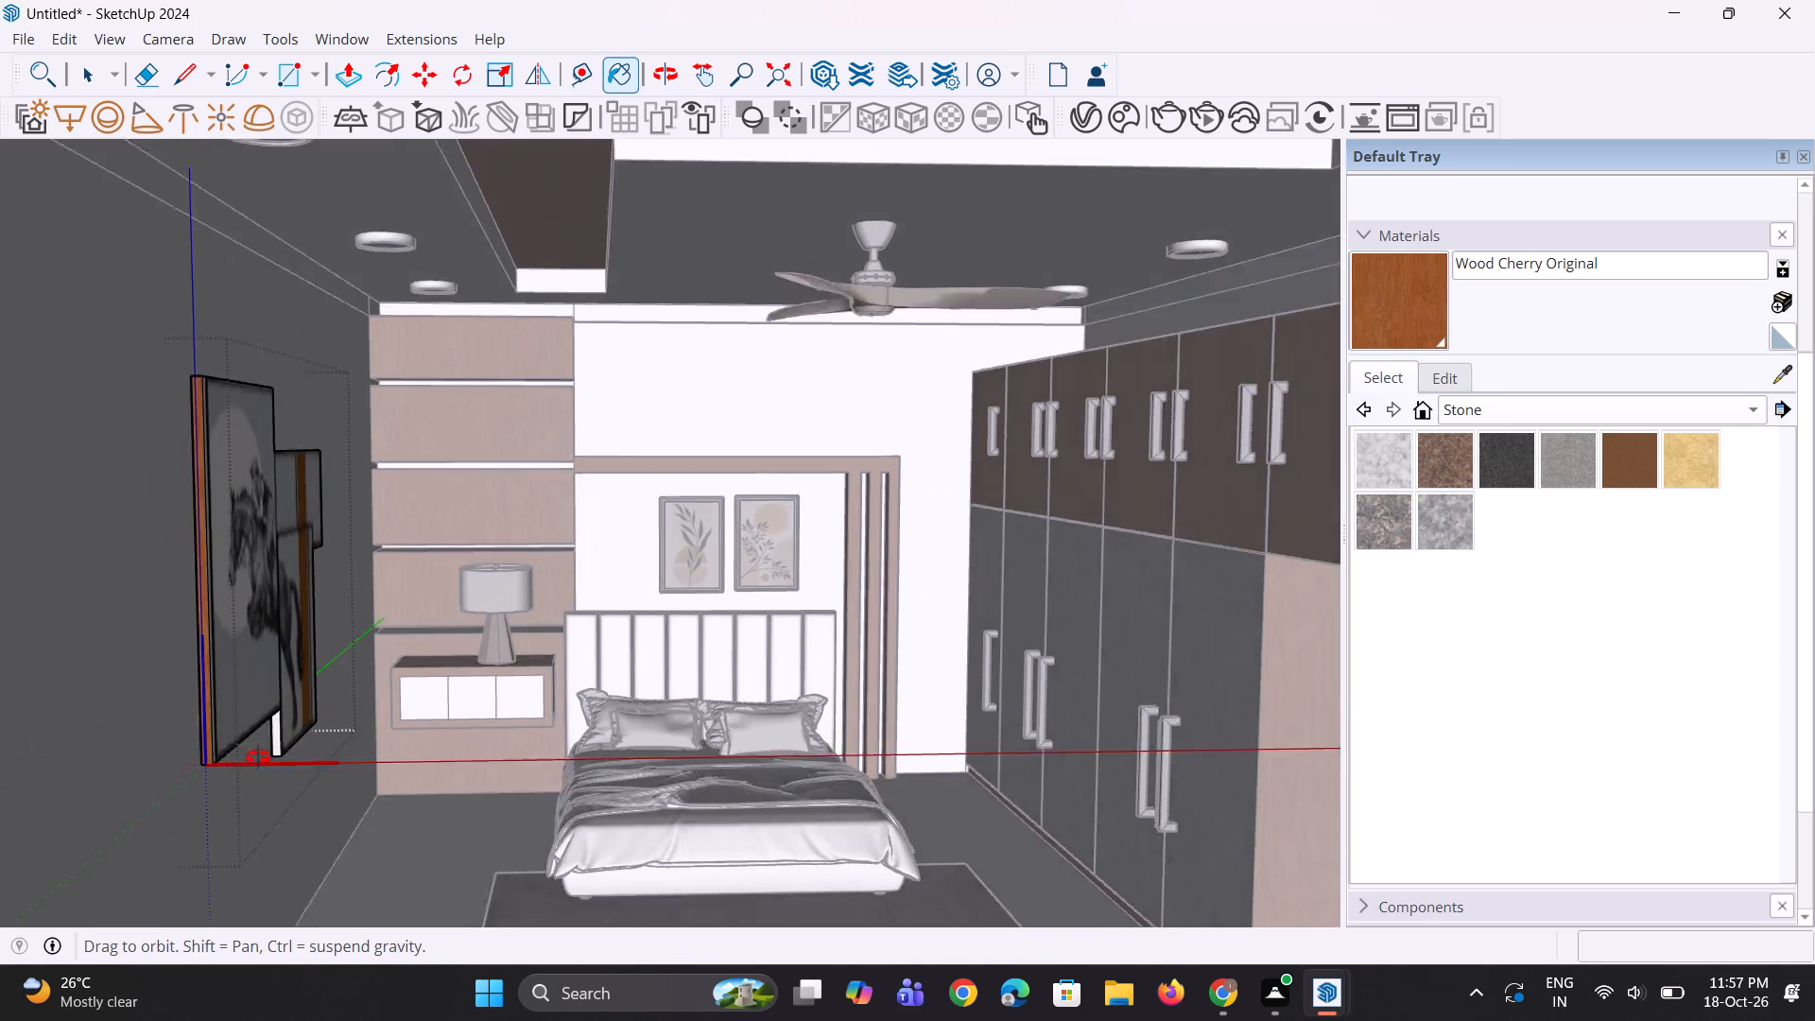
middle_click_drag(258, 757, 260, 718)
scroll(238, 567, "up", 4)
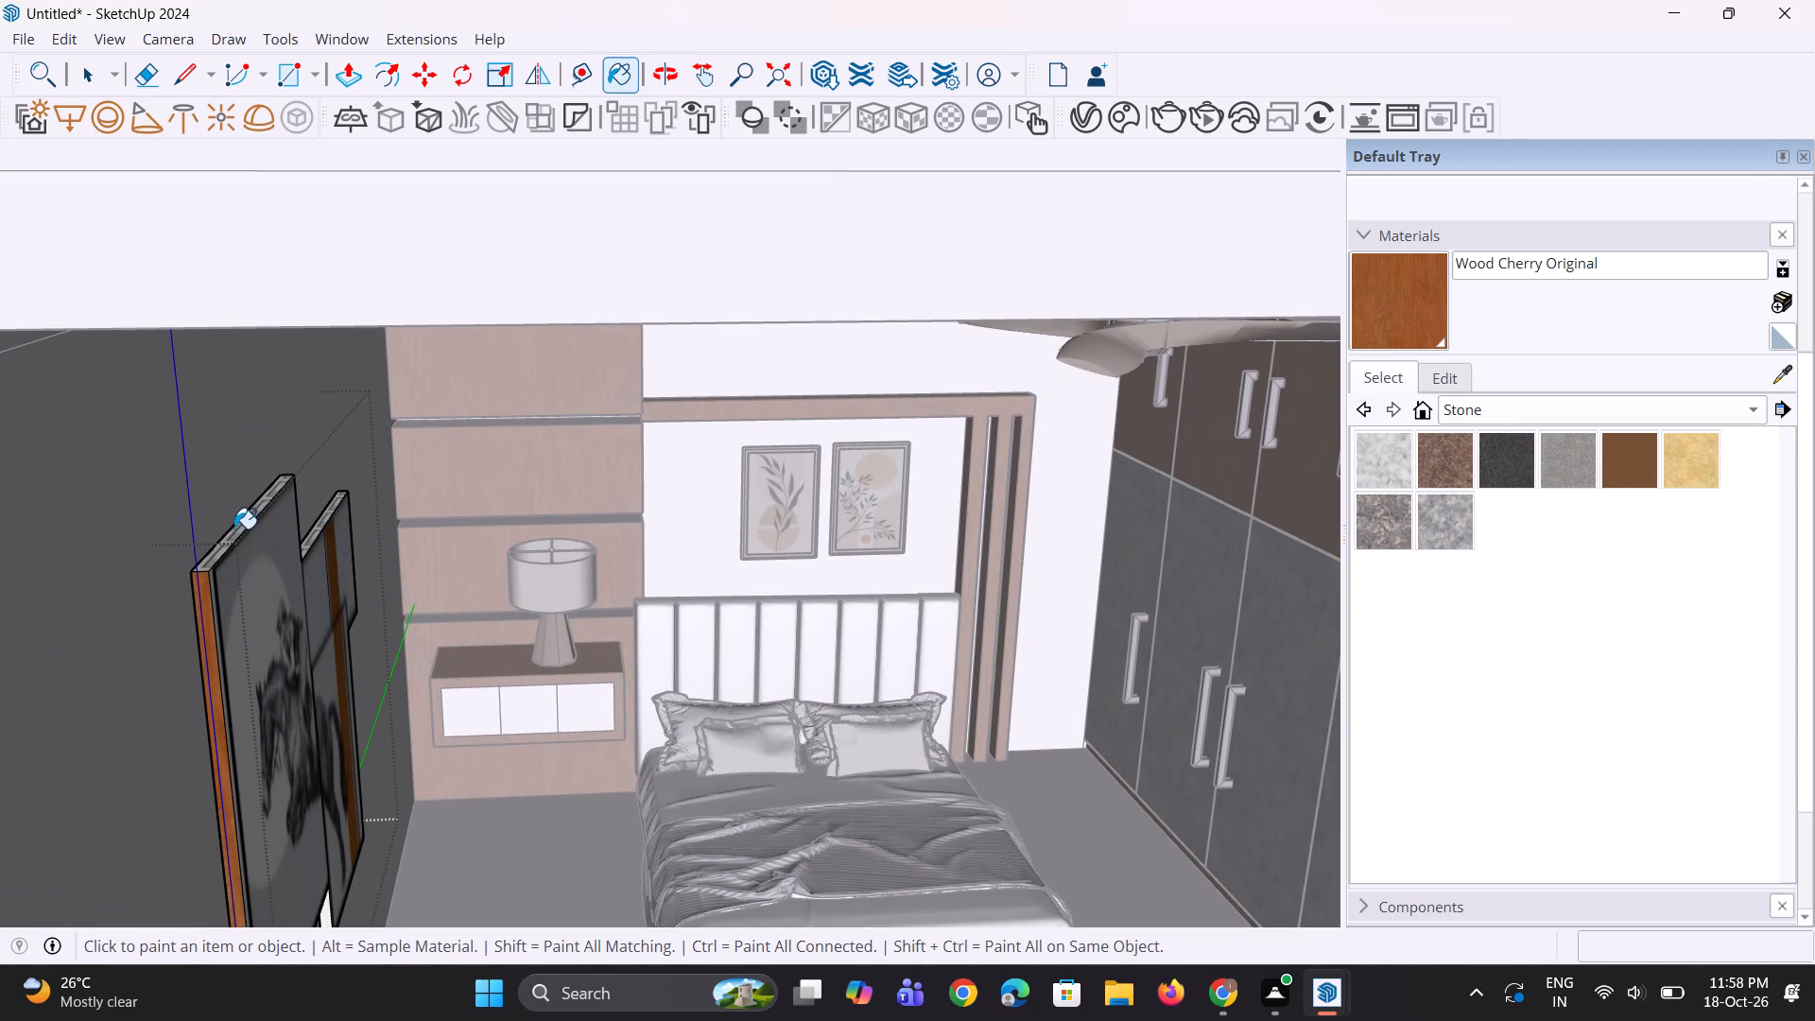
left_click(237, 528)
scroll(297, 528, "up", 4)
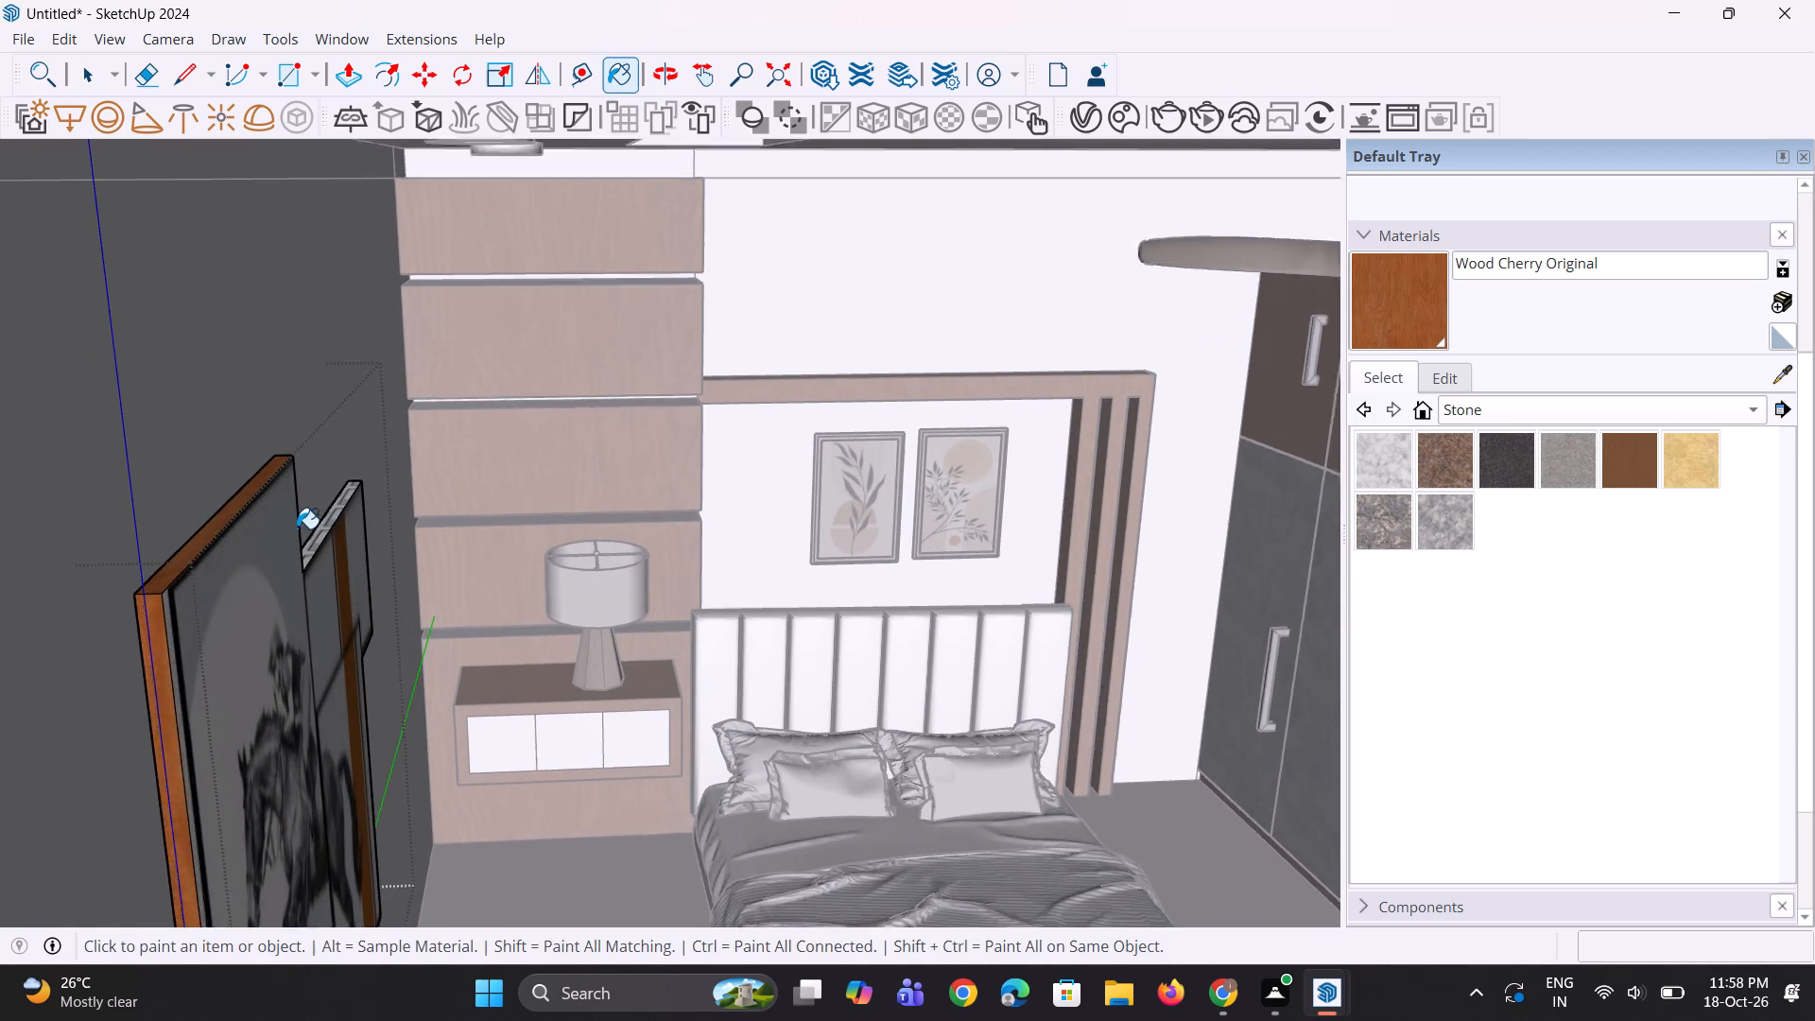
scroll(297, 528, "up", 1)
left_click(337, 520)
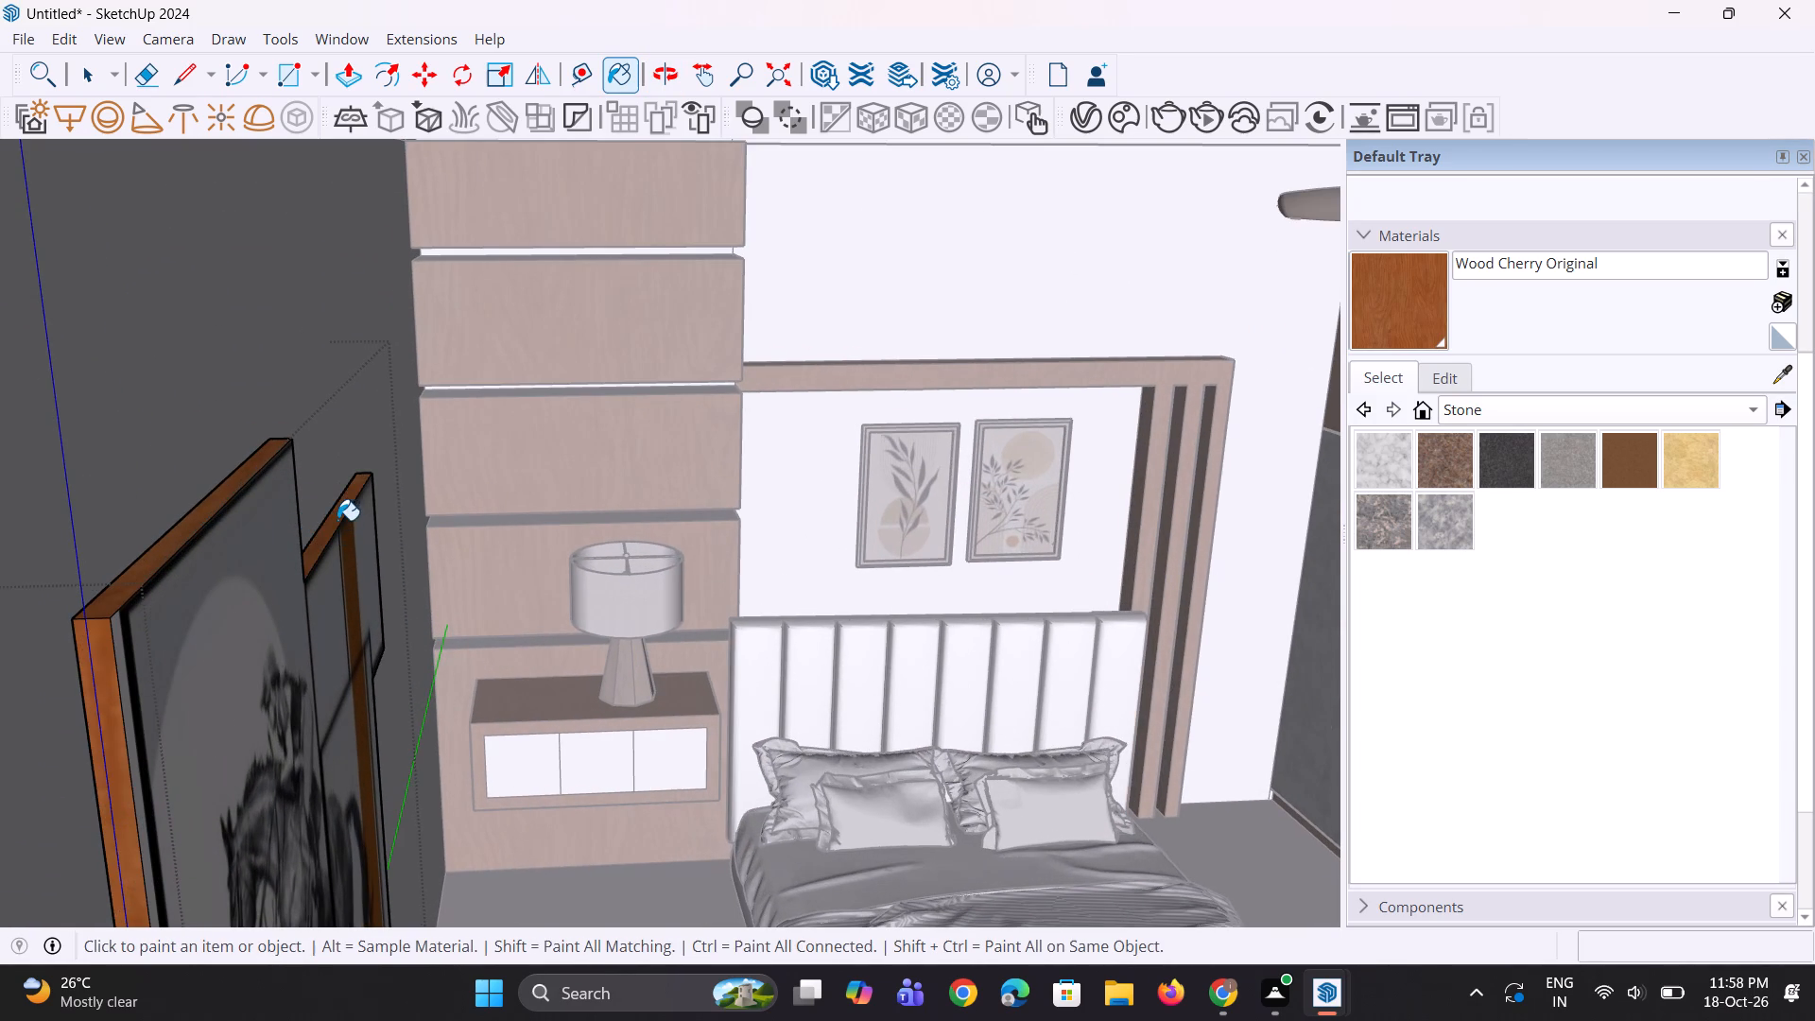
Paint the horse wall art's bottom edges and the short side edge between its stepped panels with Wood Cherry Original.
scroll(337, 520, "down", 10)
middle_click_drag(348, 760, 278, 434)
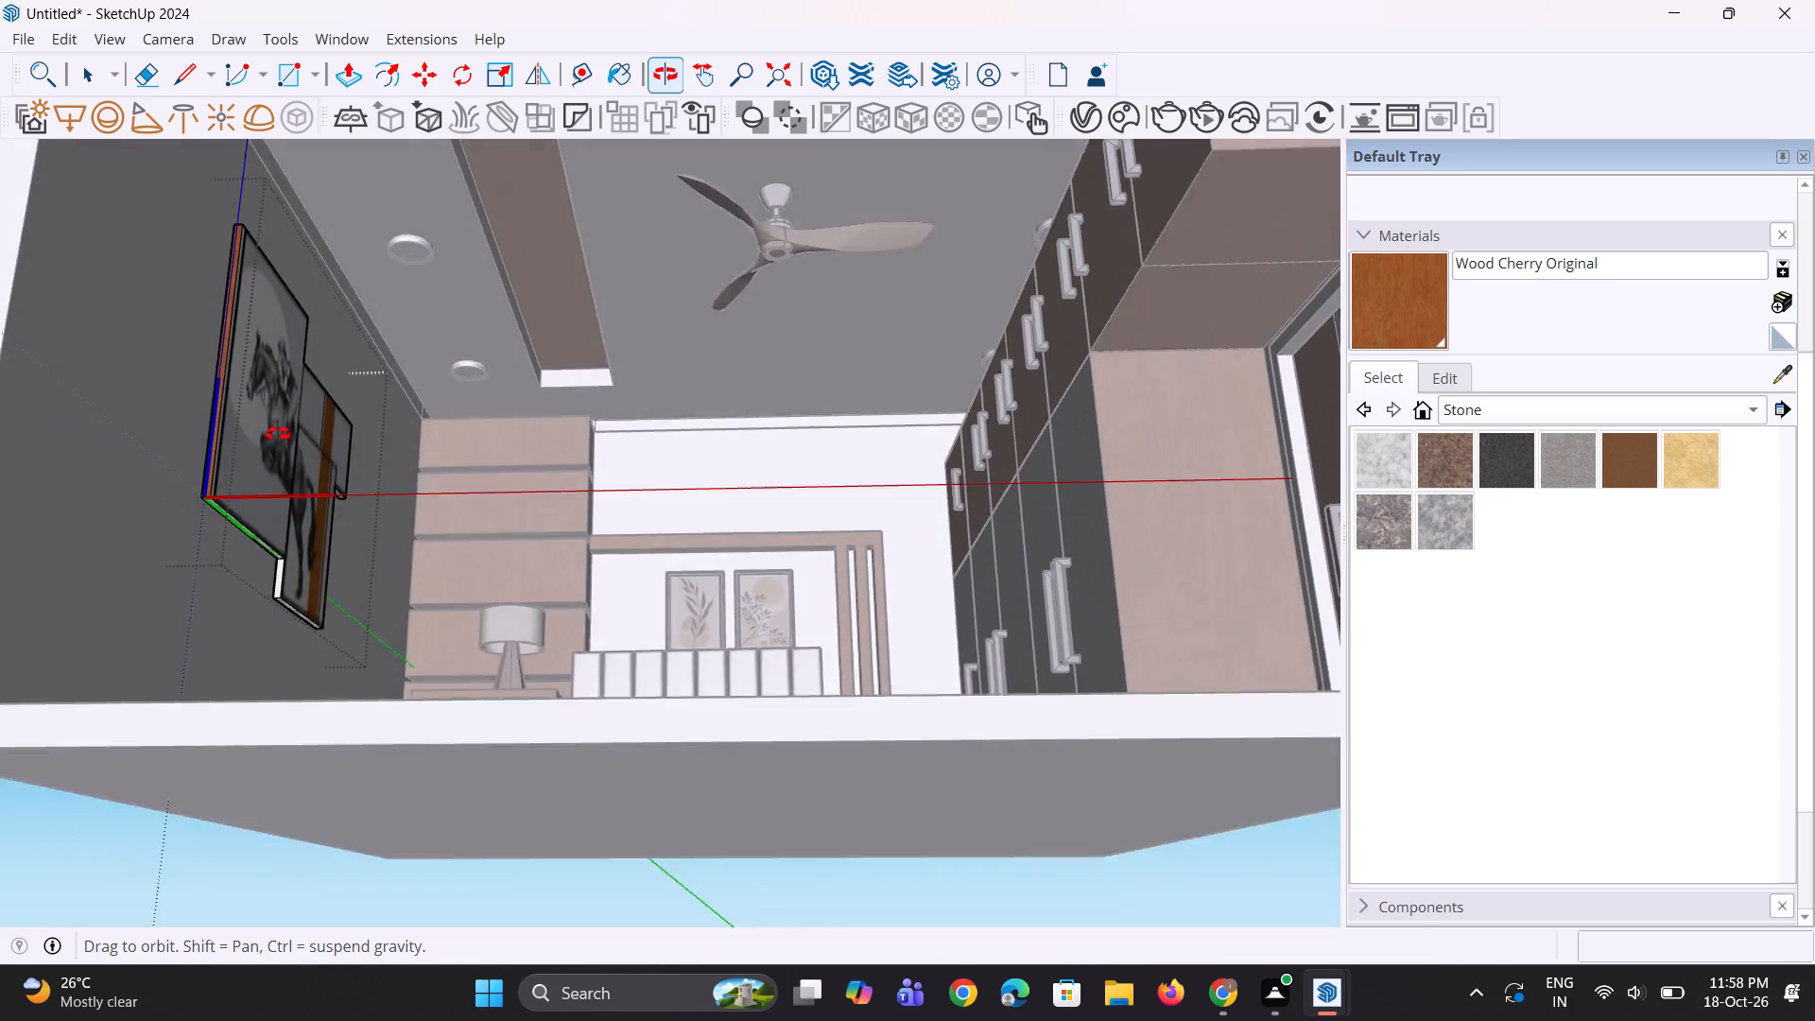
middle_click_drag(278, 434, 278, 433)
scroll(246, 551, "up", 7)
left_click(304, 550)
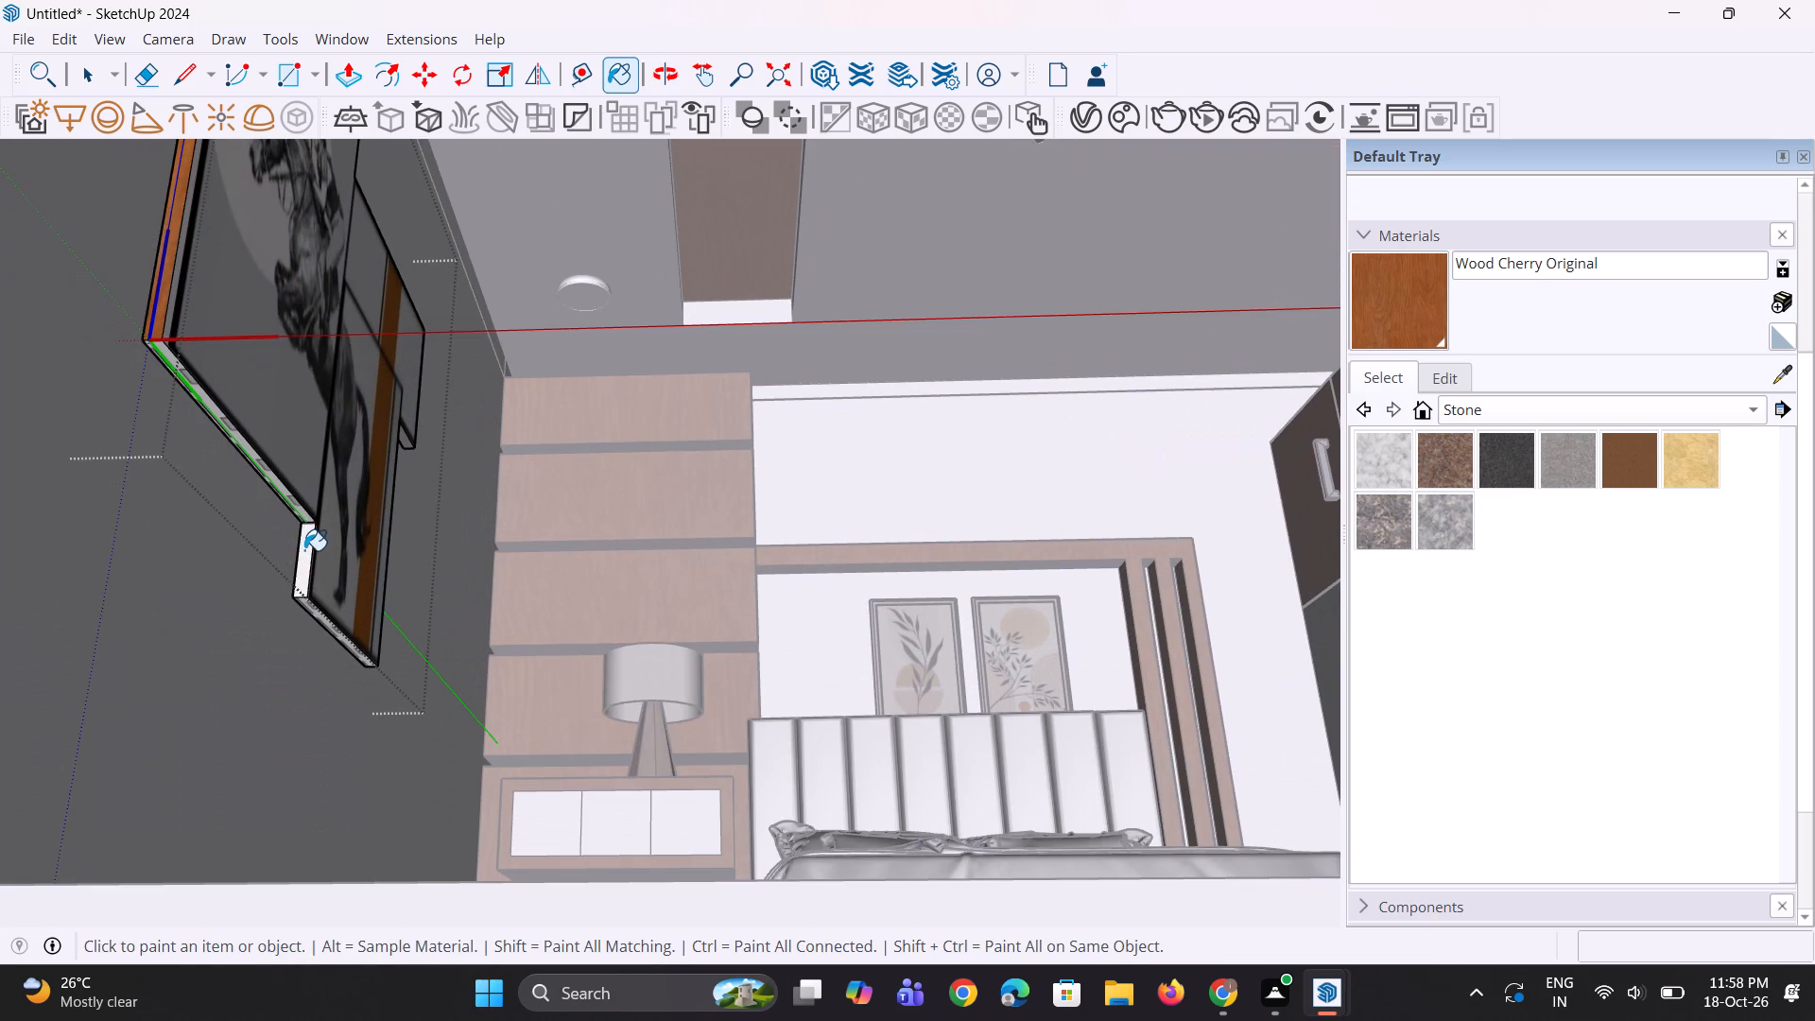
scroll(302, 519, "up", 3)
left_click(291, 500)
scroll(316, 651, "up", 2)
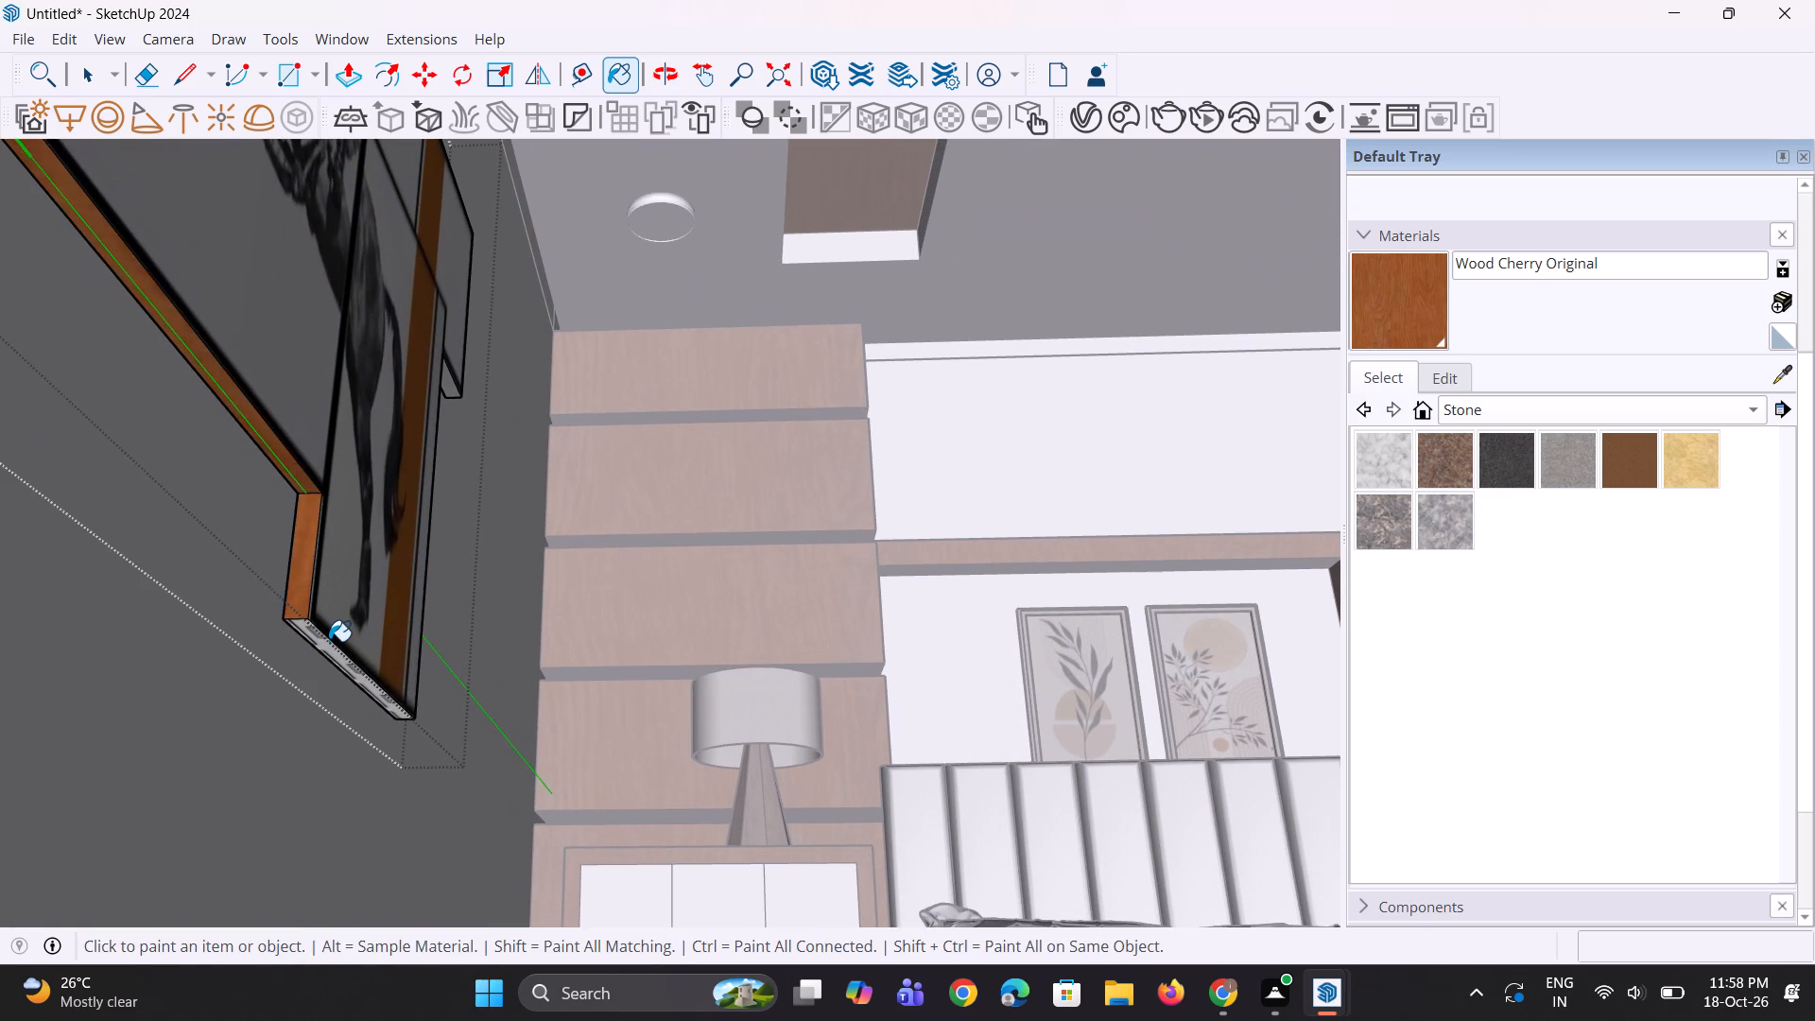
left_click(329, 641)
scroll(328, 667, "down", 5)
middle_click_drag(396, 473, 289, 496)
scroll(327, 493, "up", 6)
left_click(322, 533)
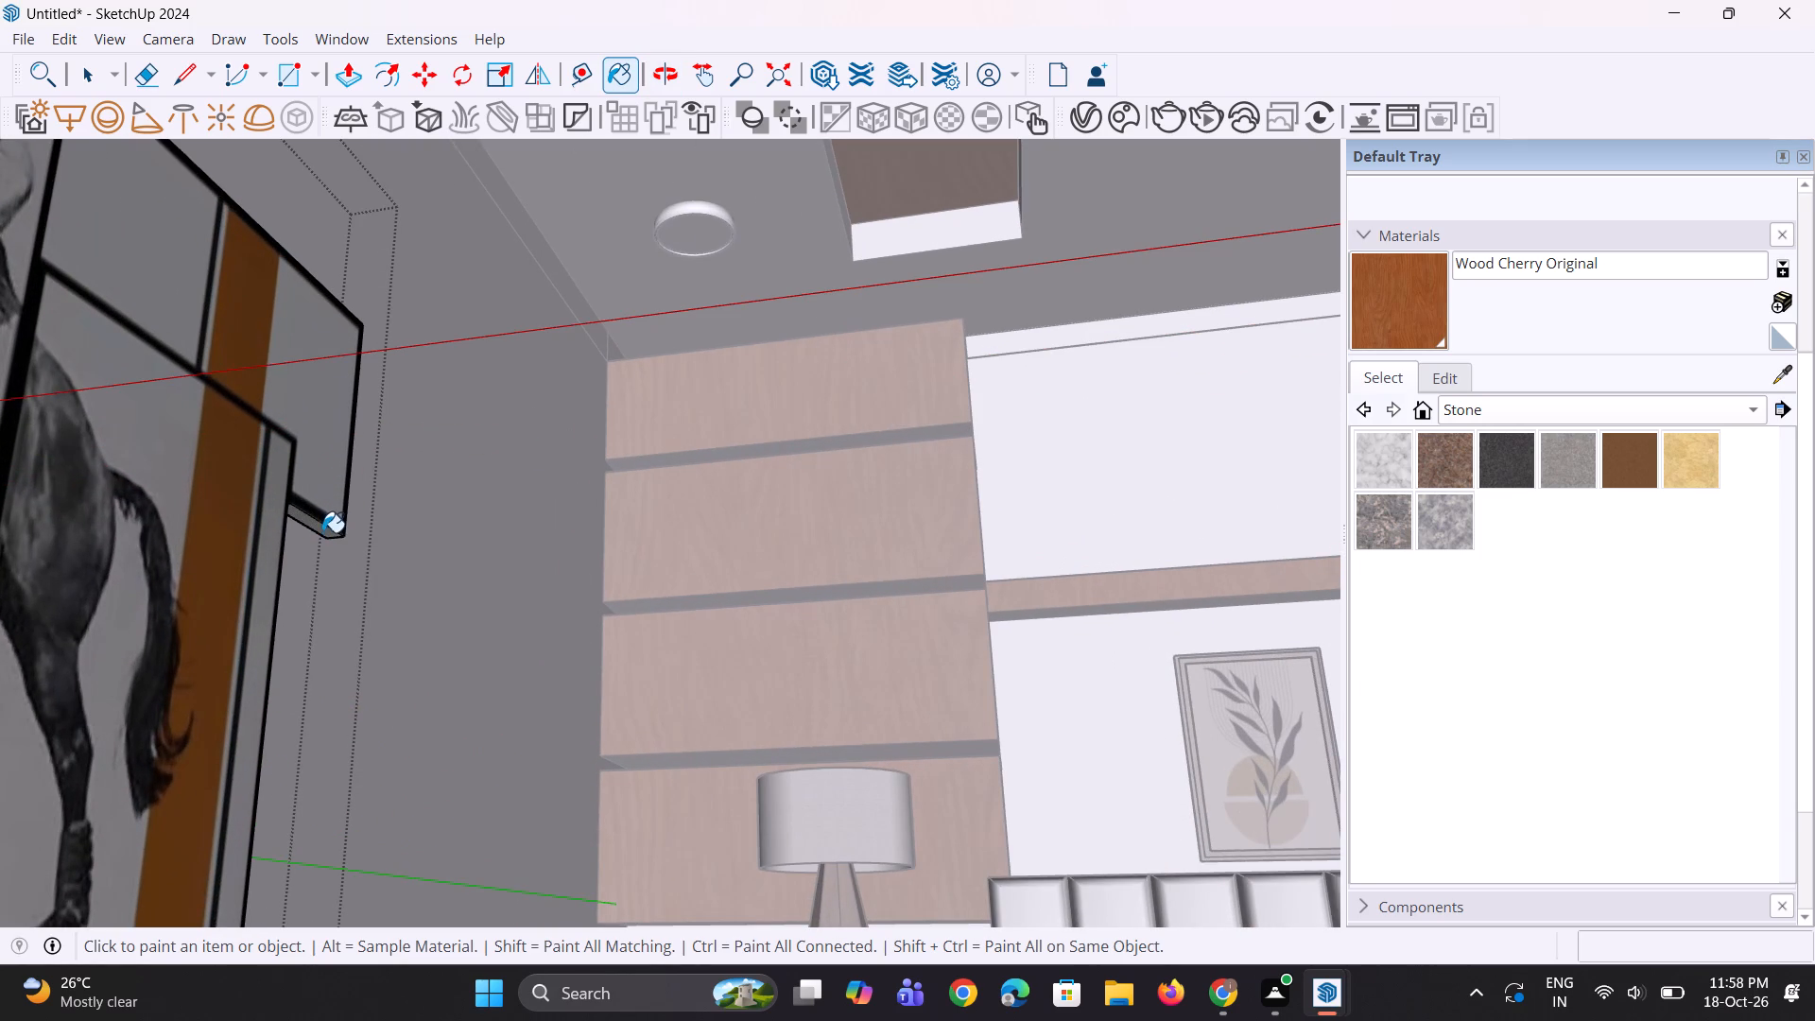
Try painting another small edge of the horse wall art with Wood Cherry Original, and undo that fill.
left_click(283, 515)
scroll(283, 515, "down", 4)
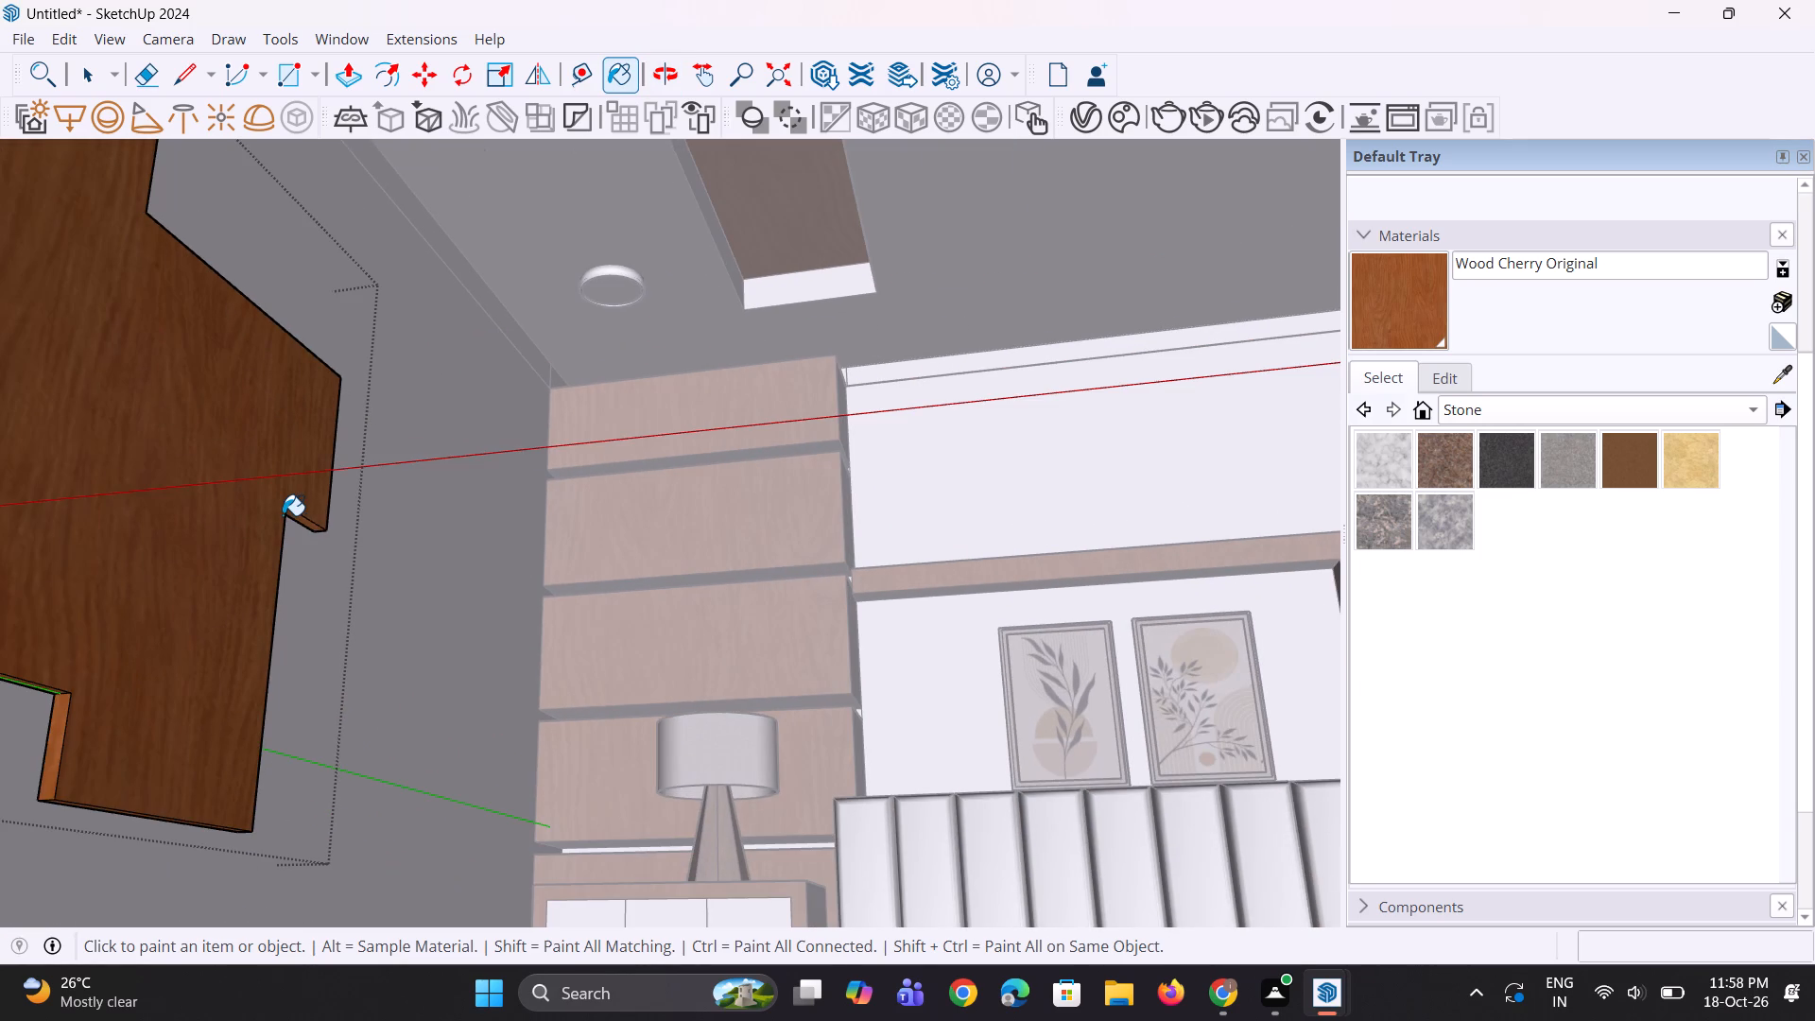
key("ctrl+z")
Check the horse wall art's remaining edges and close its component.
middle_click_drag(349, 475, 315, 662)
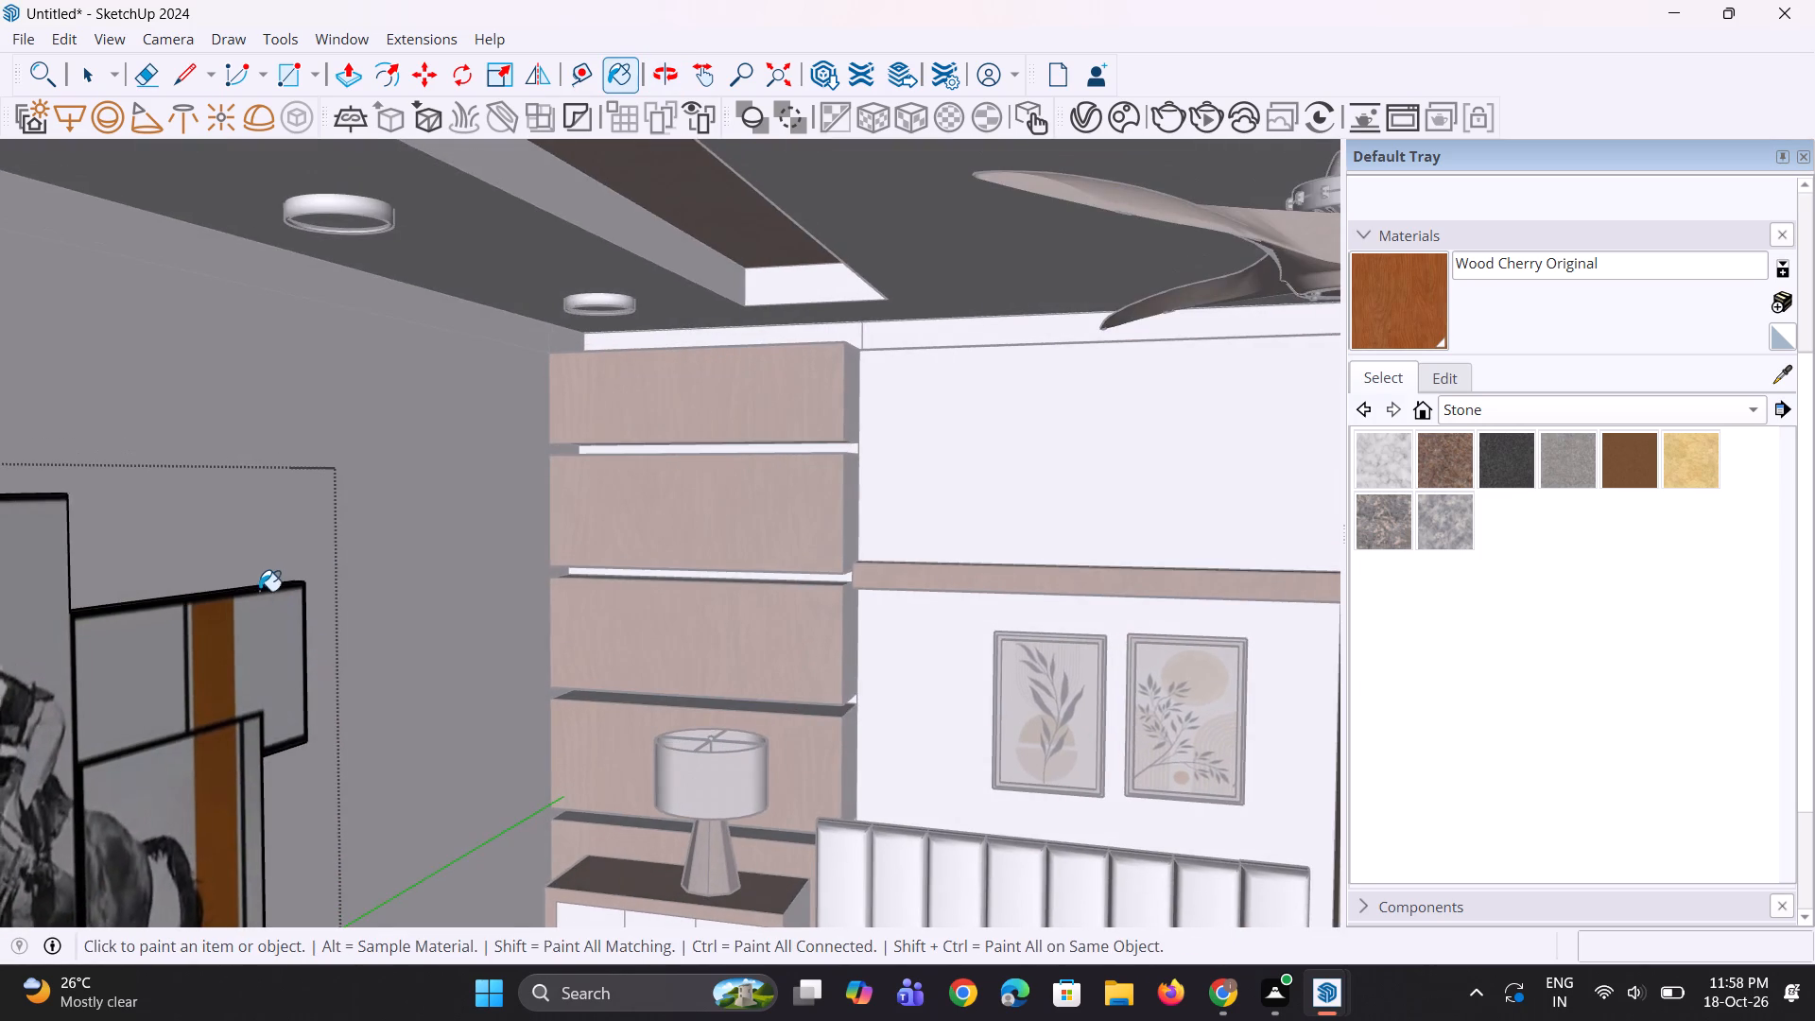
scroll(254, 589, "up", 5)
scroll(255, 591, "down", 19)
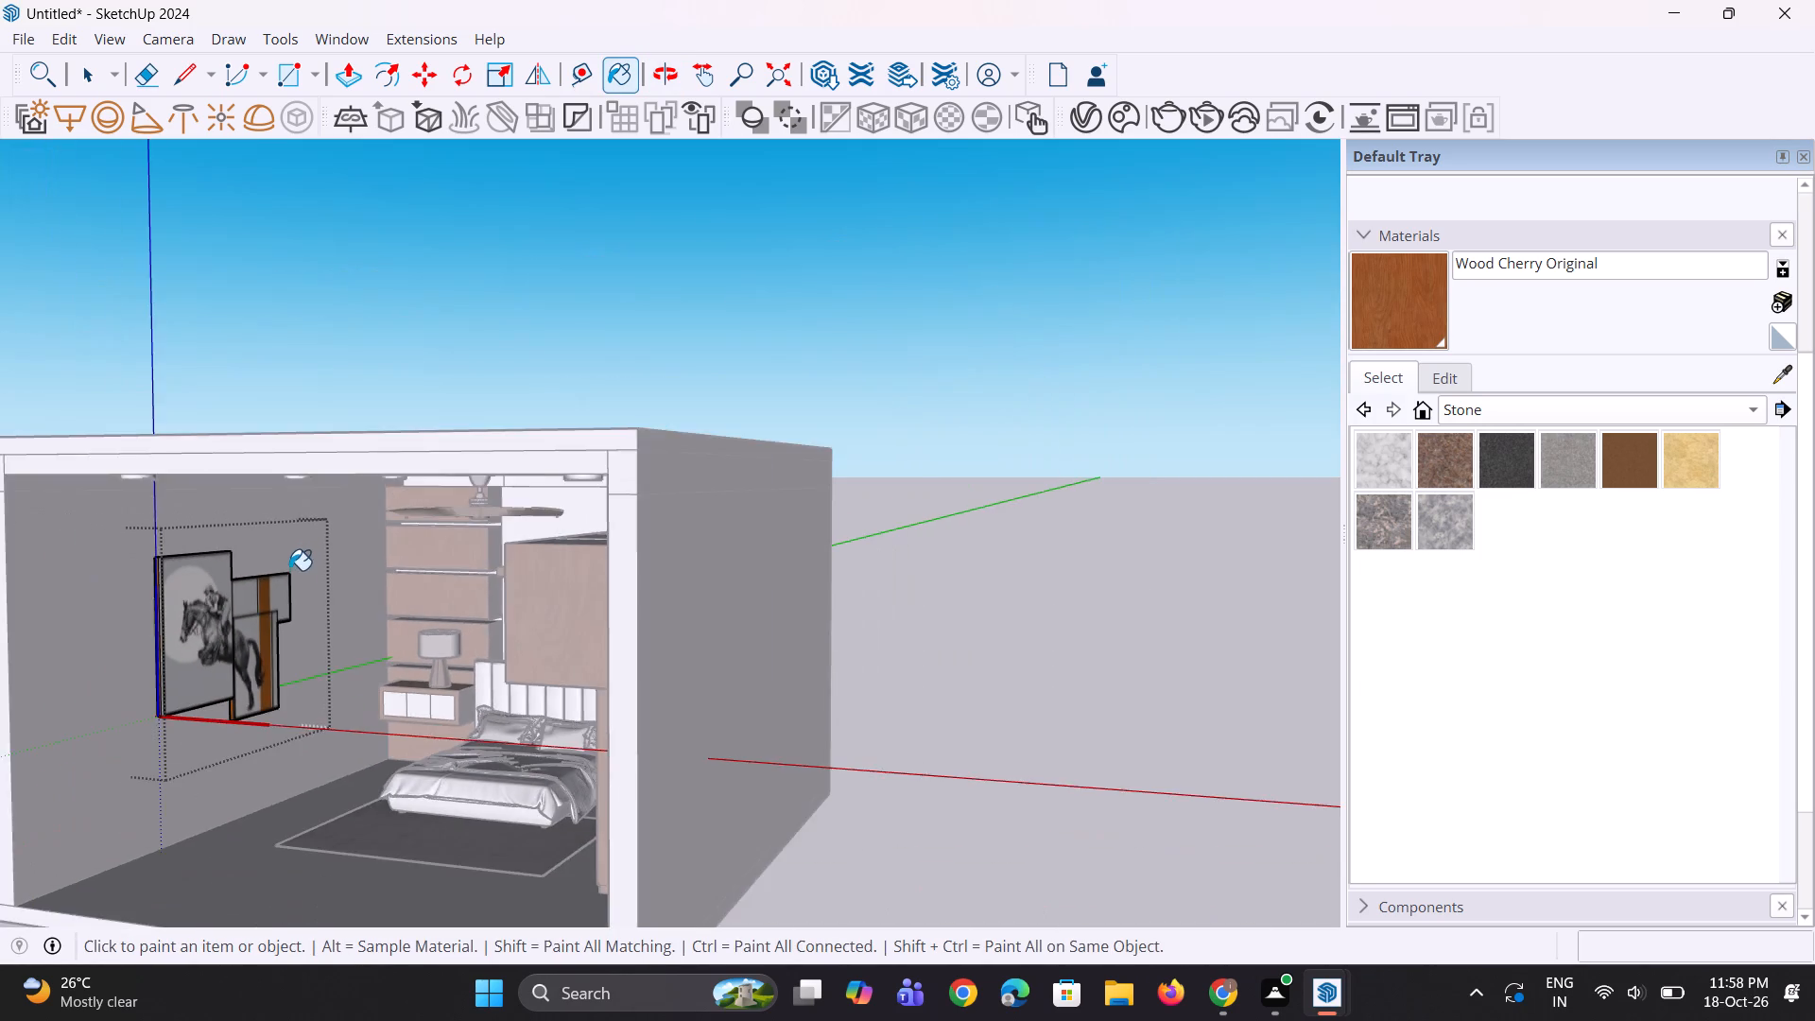
middle_click_drag(290, 580, 363, 596)
key("space")
key("space")
double_click(860, 668)
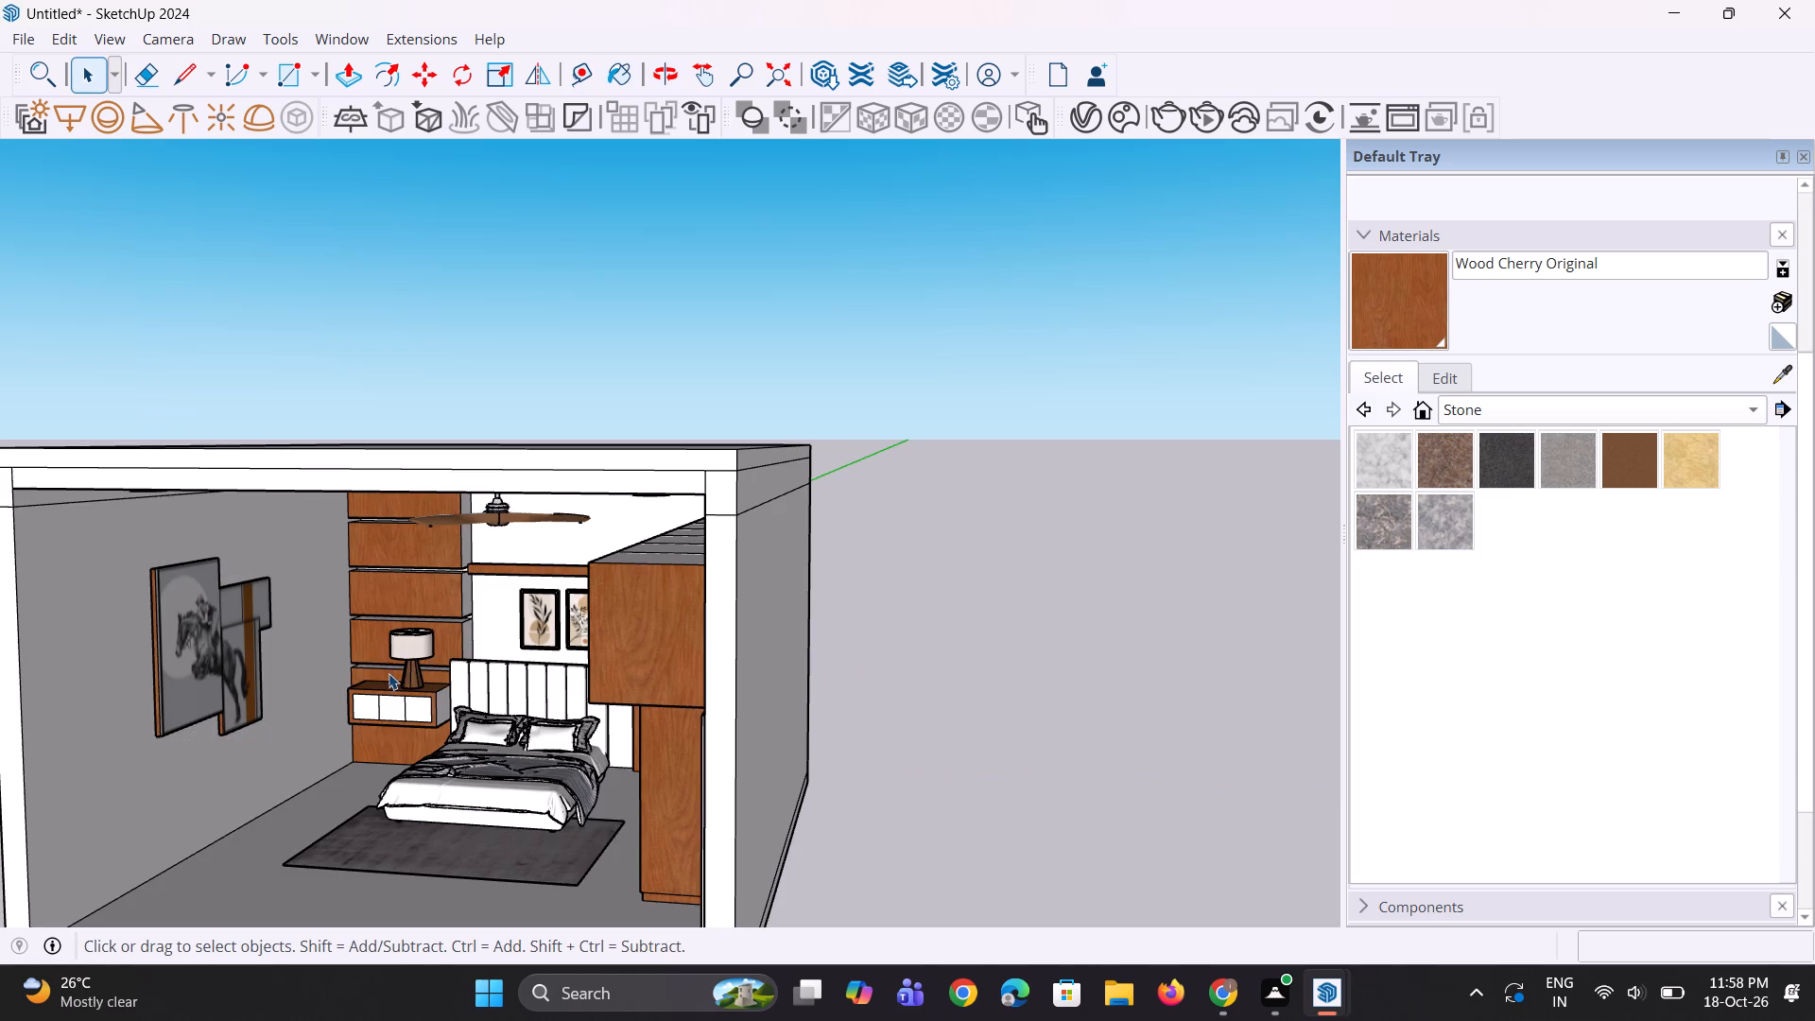
Examine the whole bedroom from several angles, including the wall art, bed wall, ceiling and wardrobe finishes.
middle_click_drag(389, 673, 421, 656)
scroll(410, 601, "down", 3)
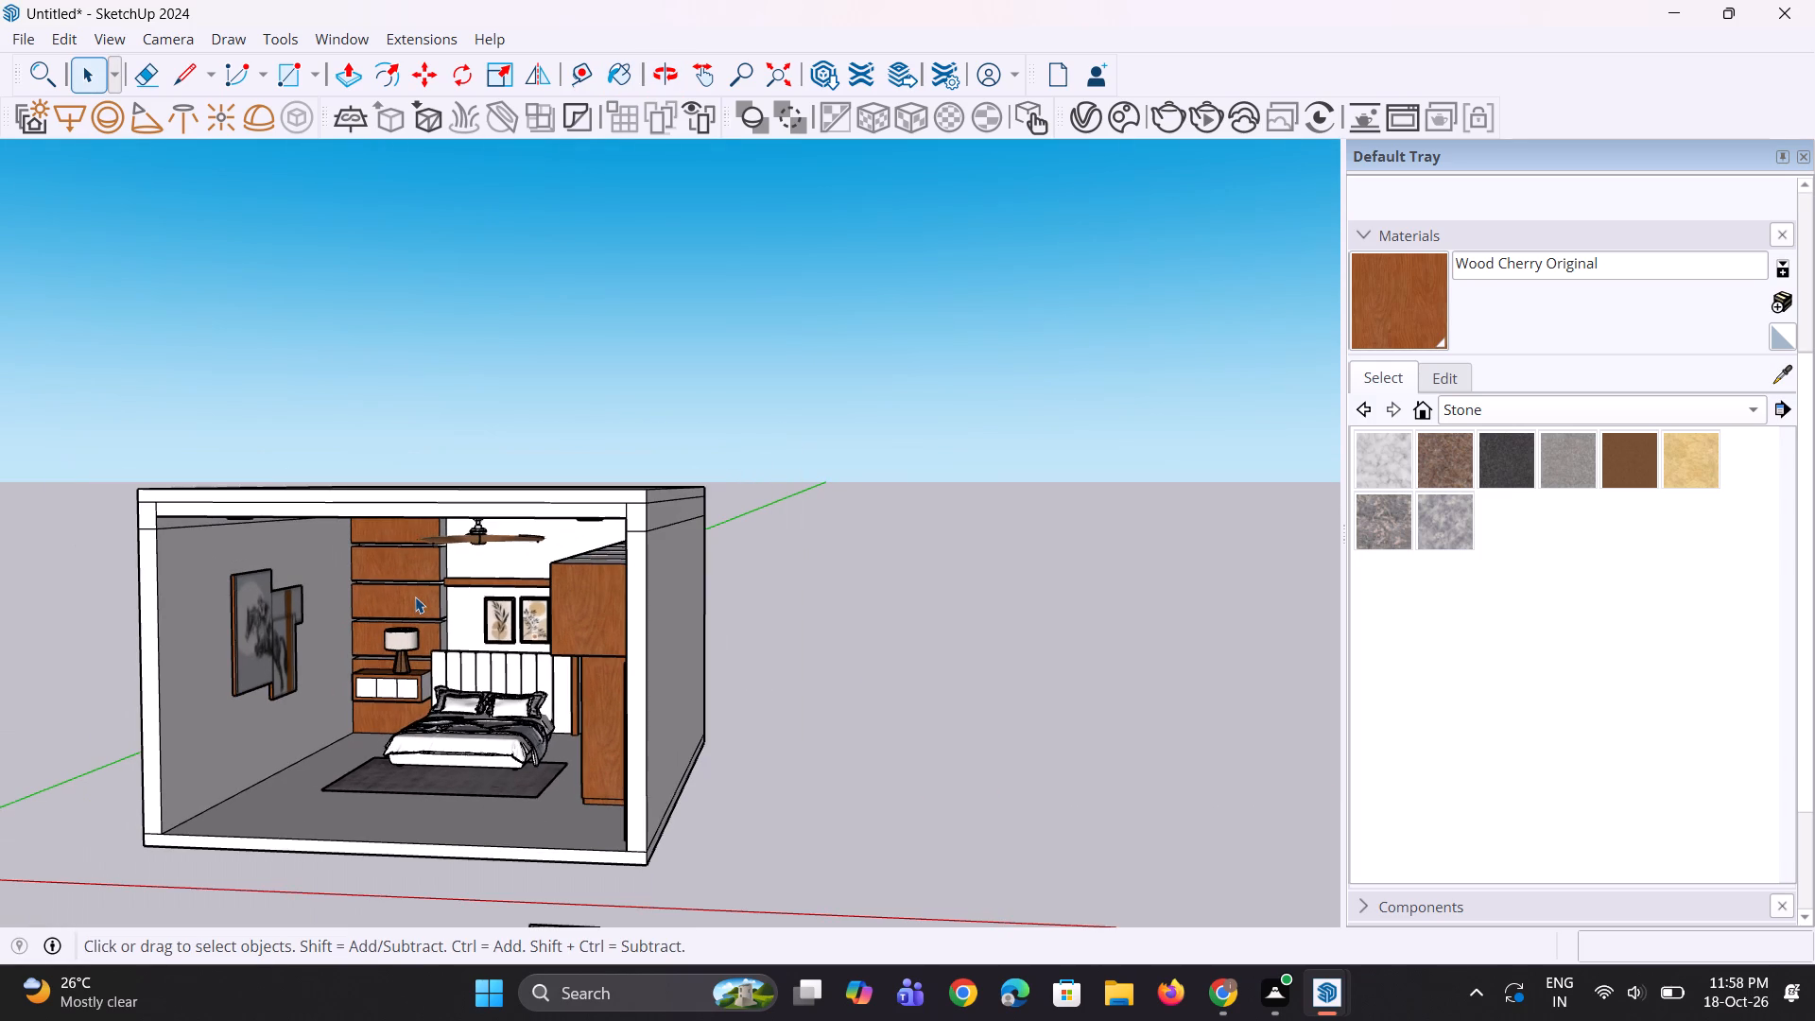
scroll(415, 597, "down", 1)
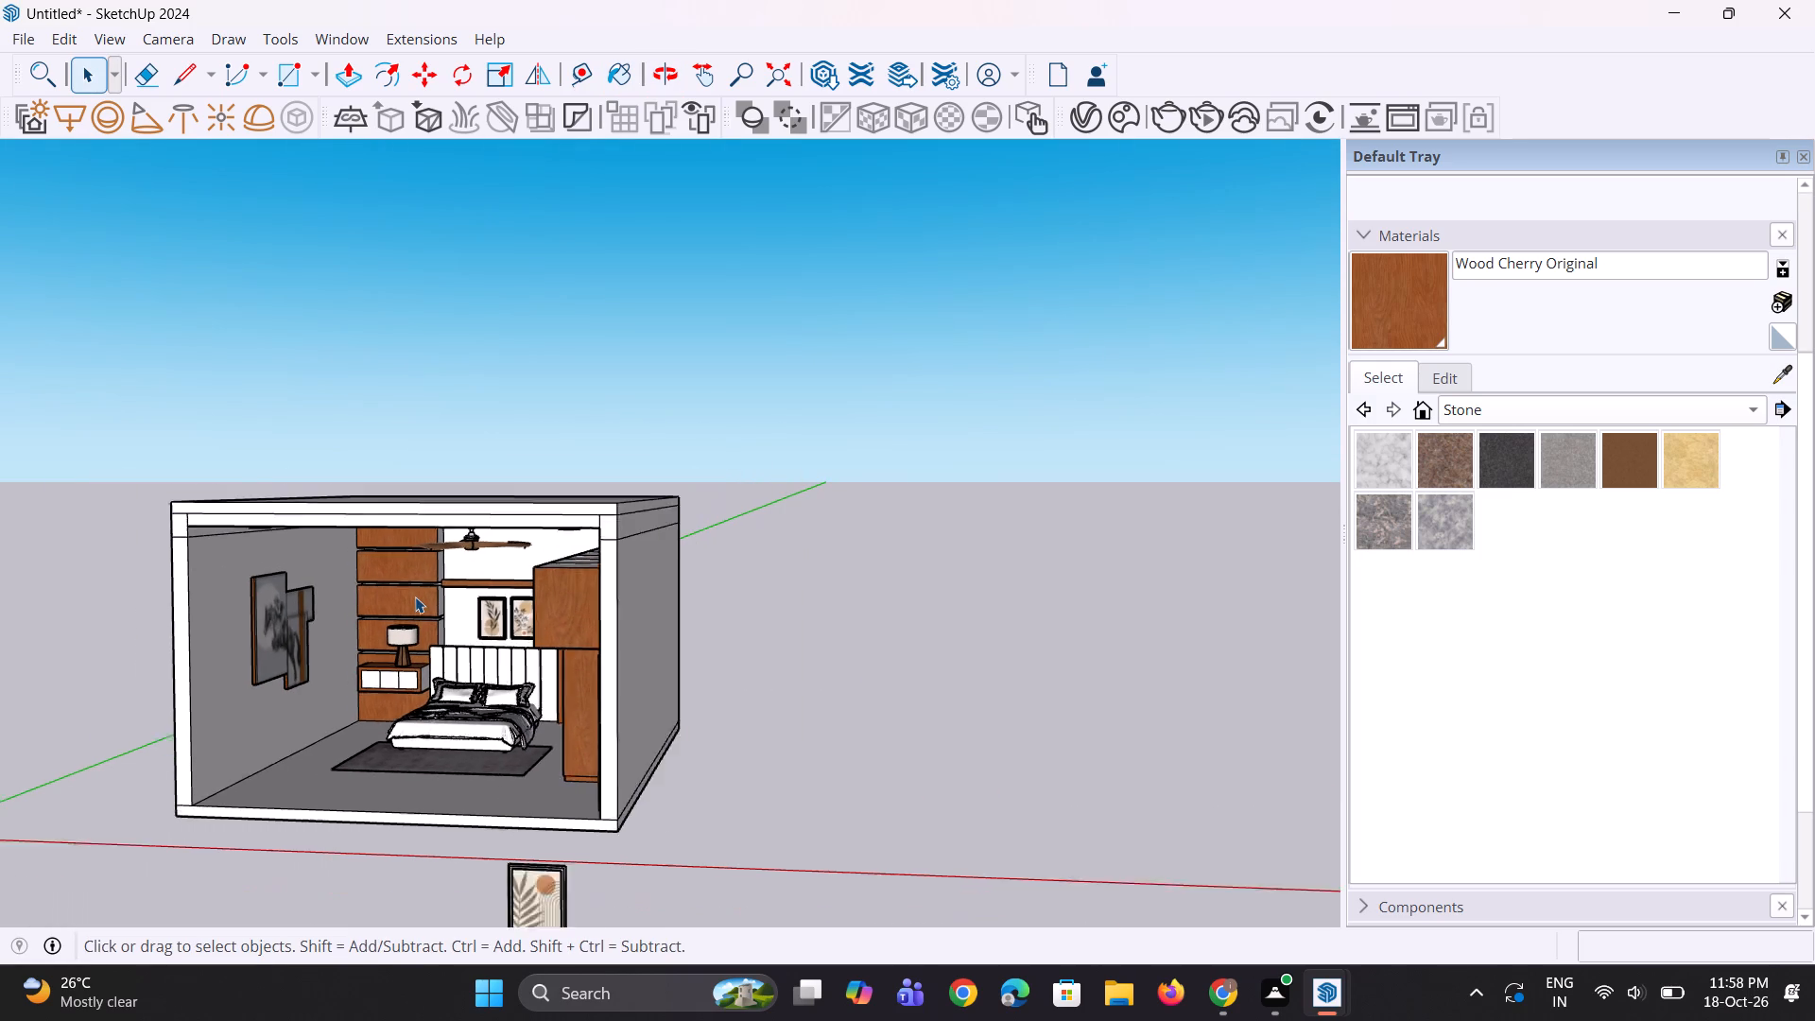
scroll(415, 597, "down", 2)
middle_click_drag(415, 611, 674, 597)
scroll(532, 661, "up", 3)
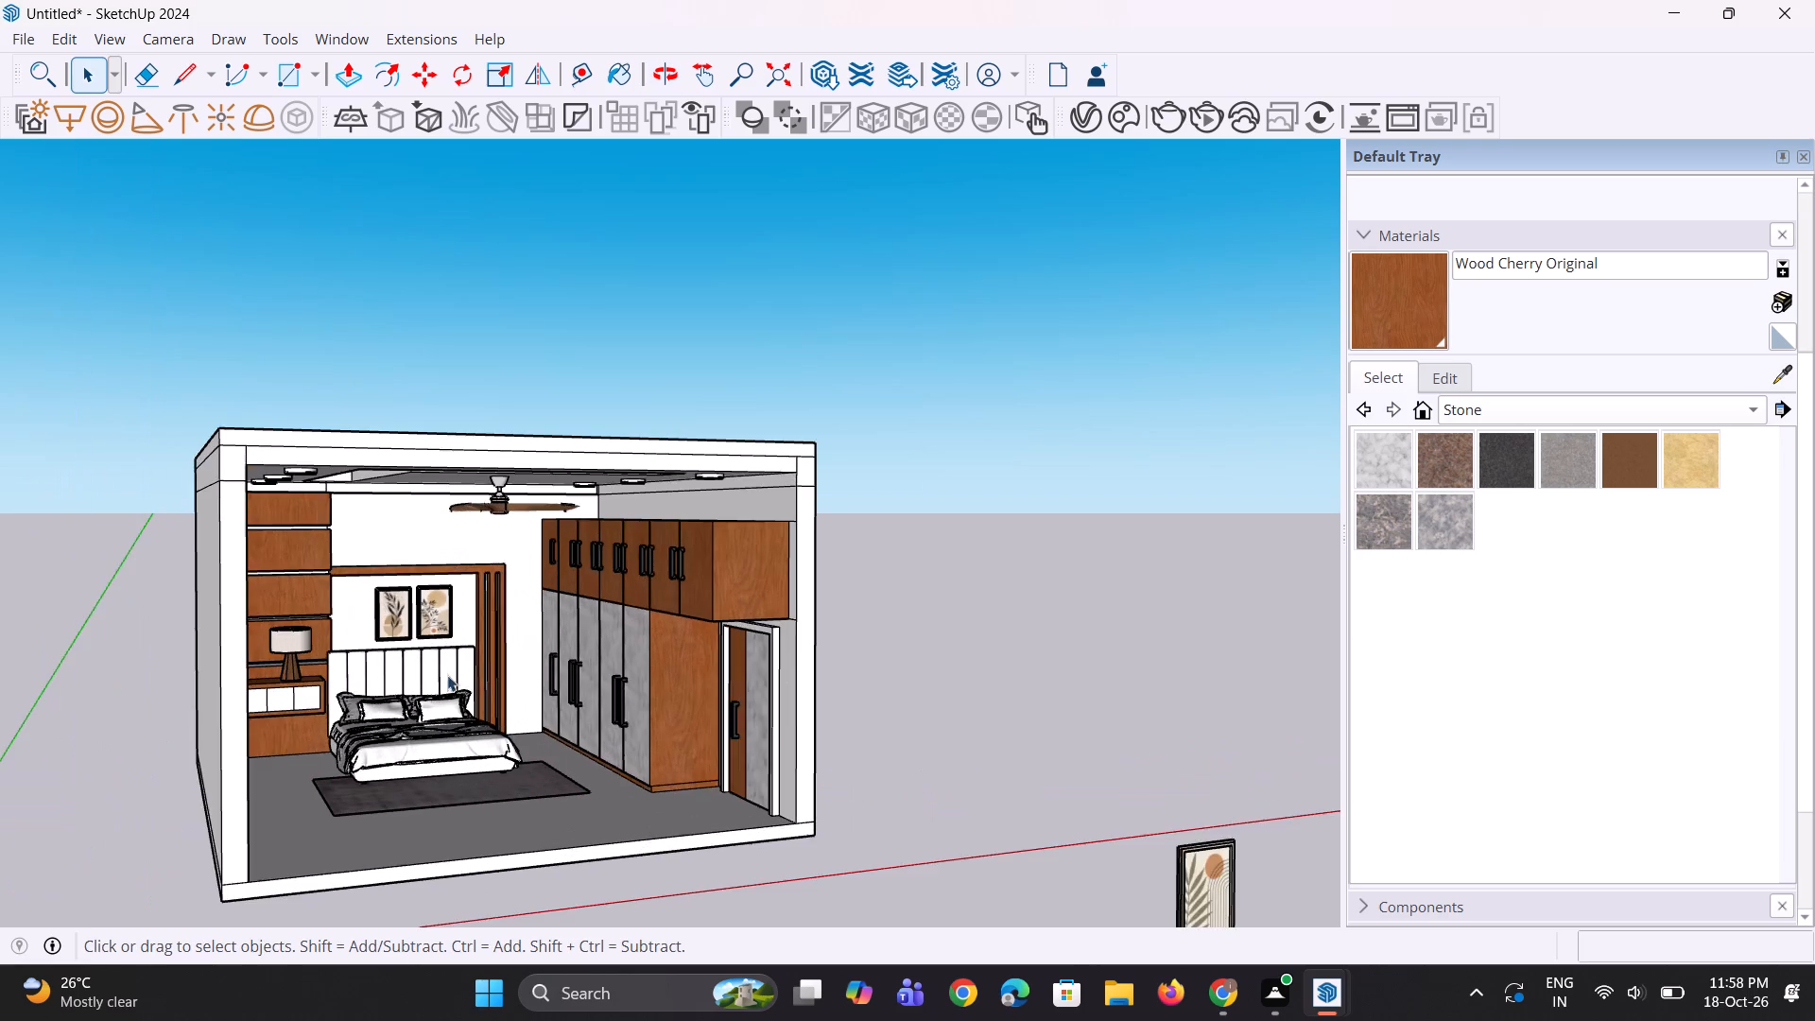
scroll(438, 678, "up", 2)
middle_click_drag(362, 681, 358, 656)
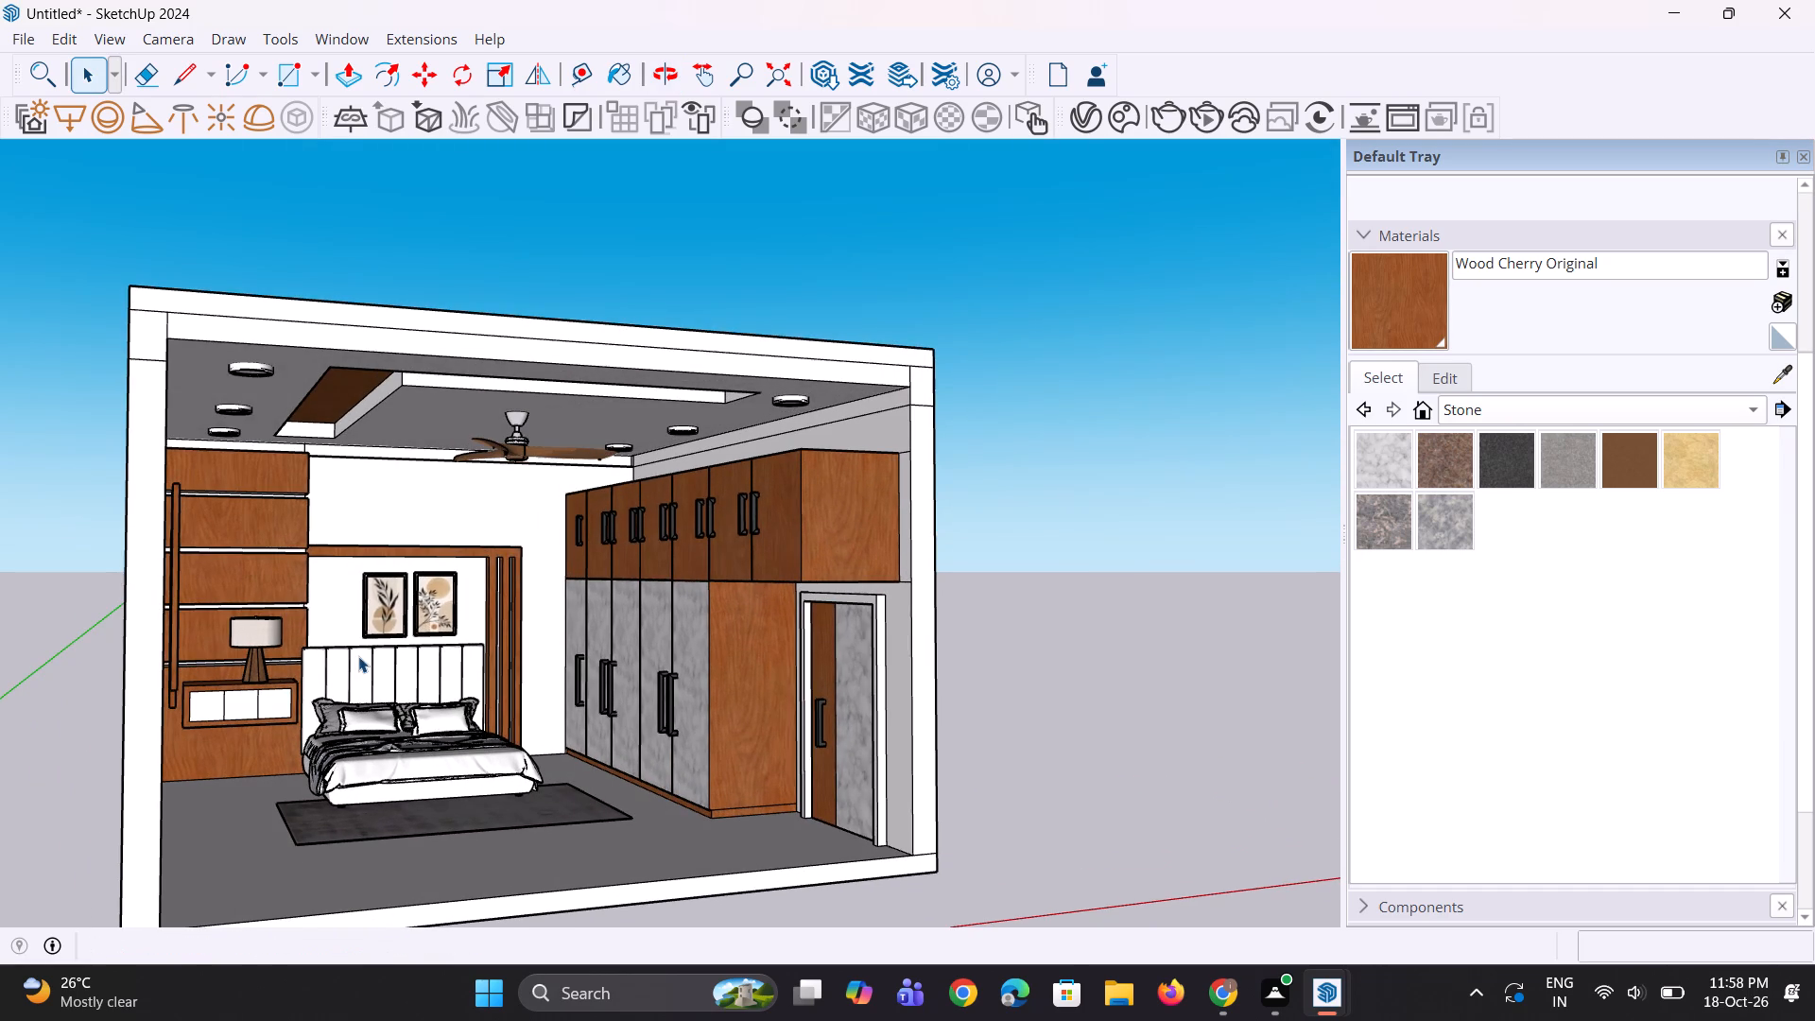
scroll(358, 656, "down", 2)
middle_click_drag(358, 656, 354, 617)
scroll(354, 617, "up", 2)
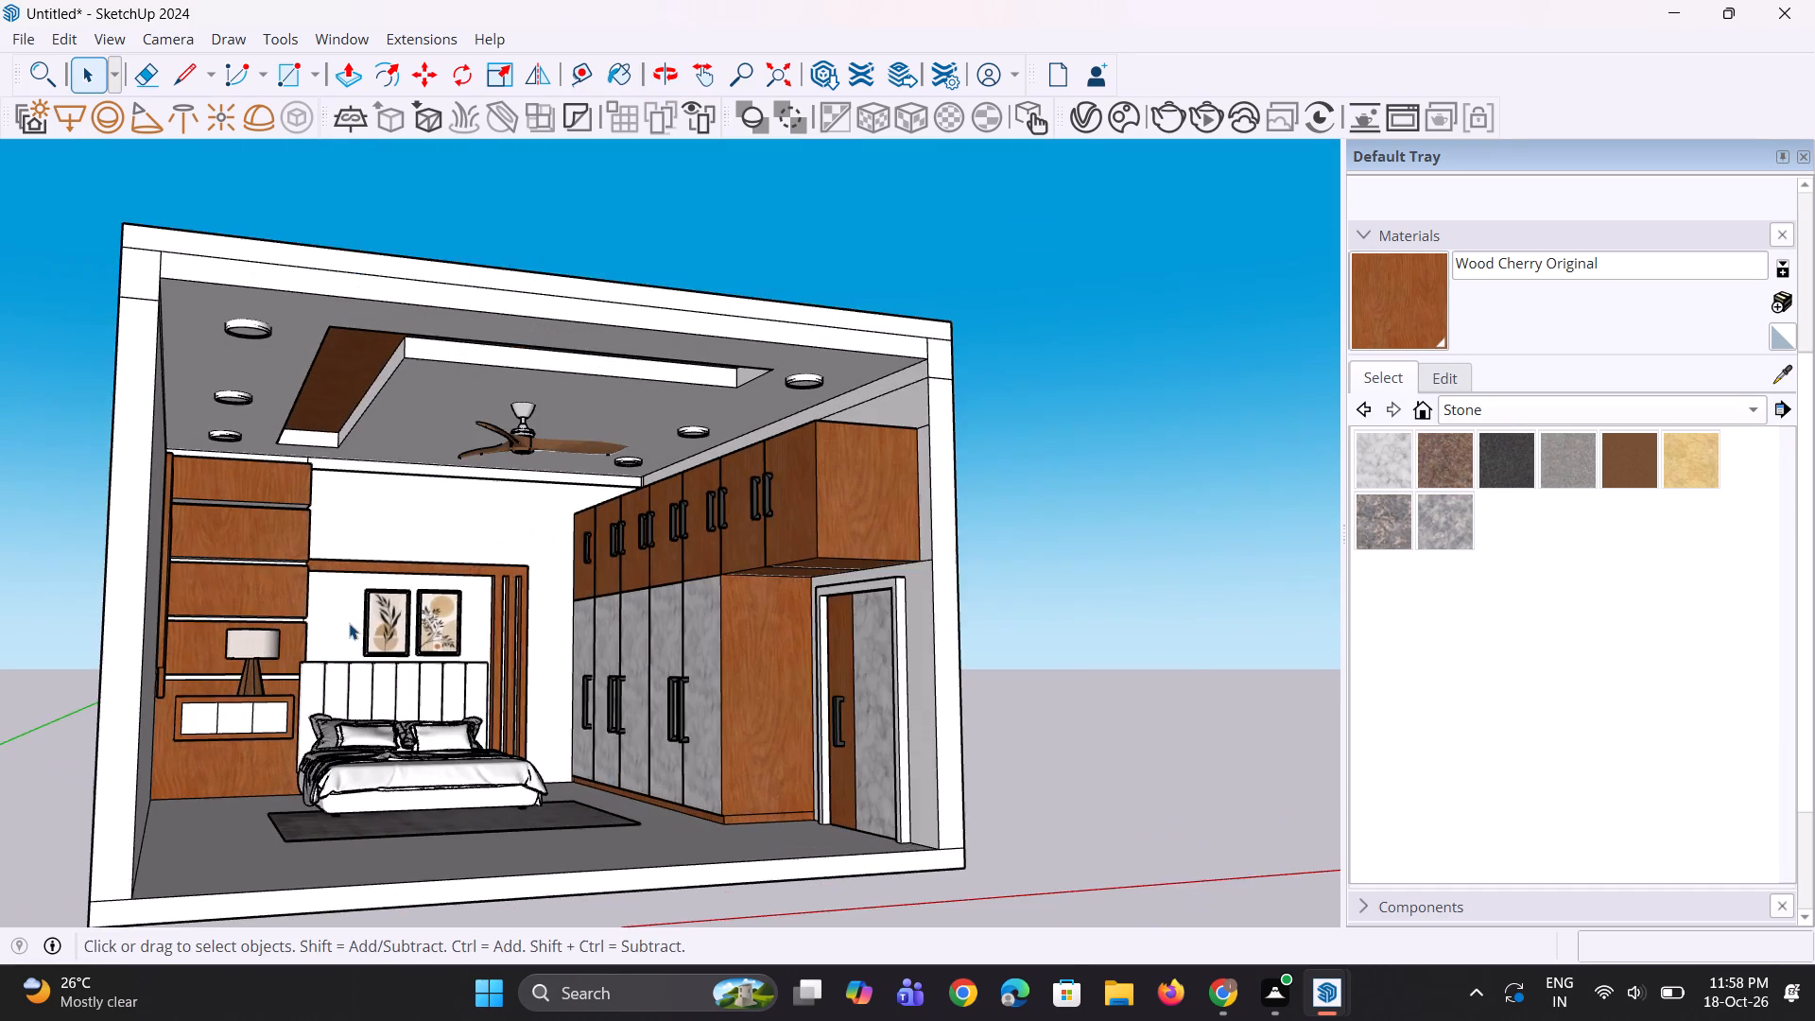
scroll(335, 640, "up", 2)
middle_click_drag(335, 640, 320, 640)
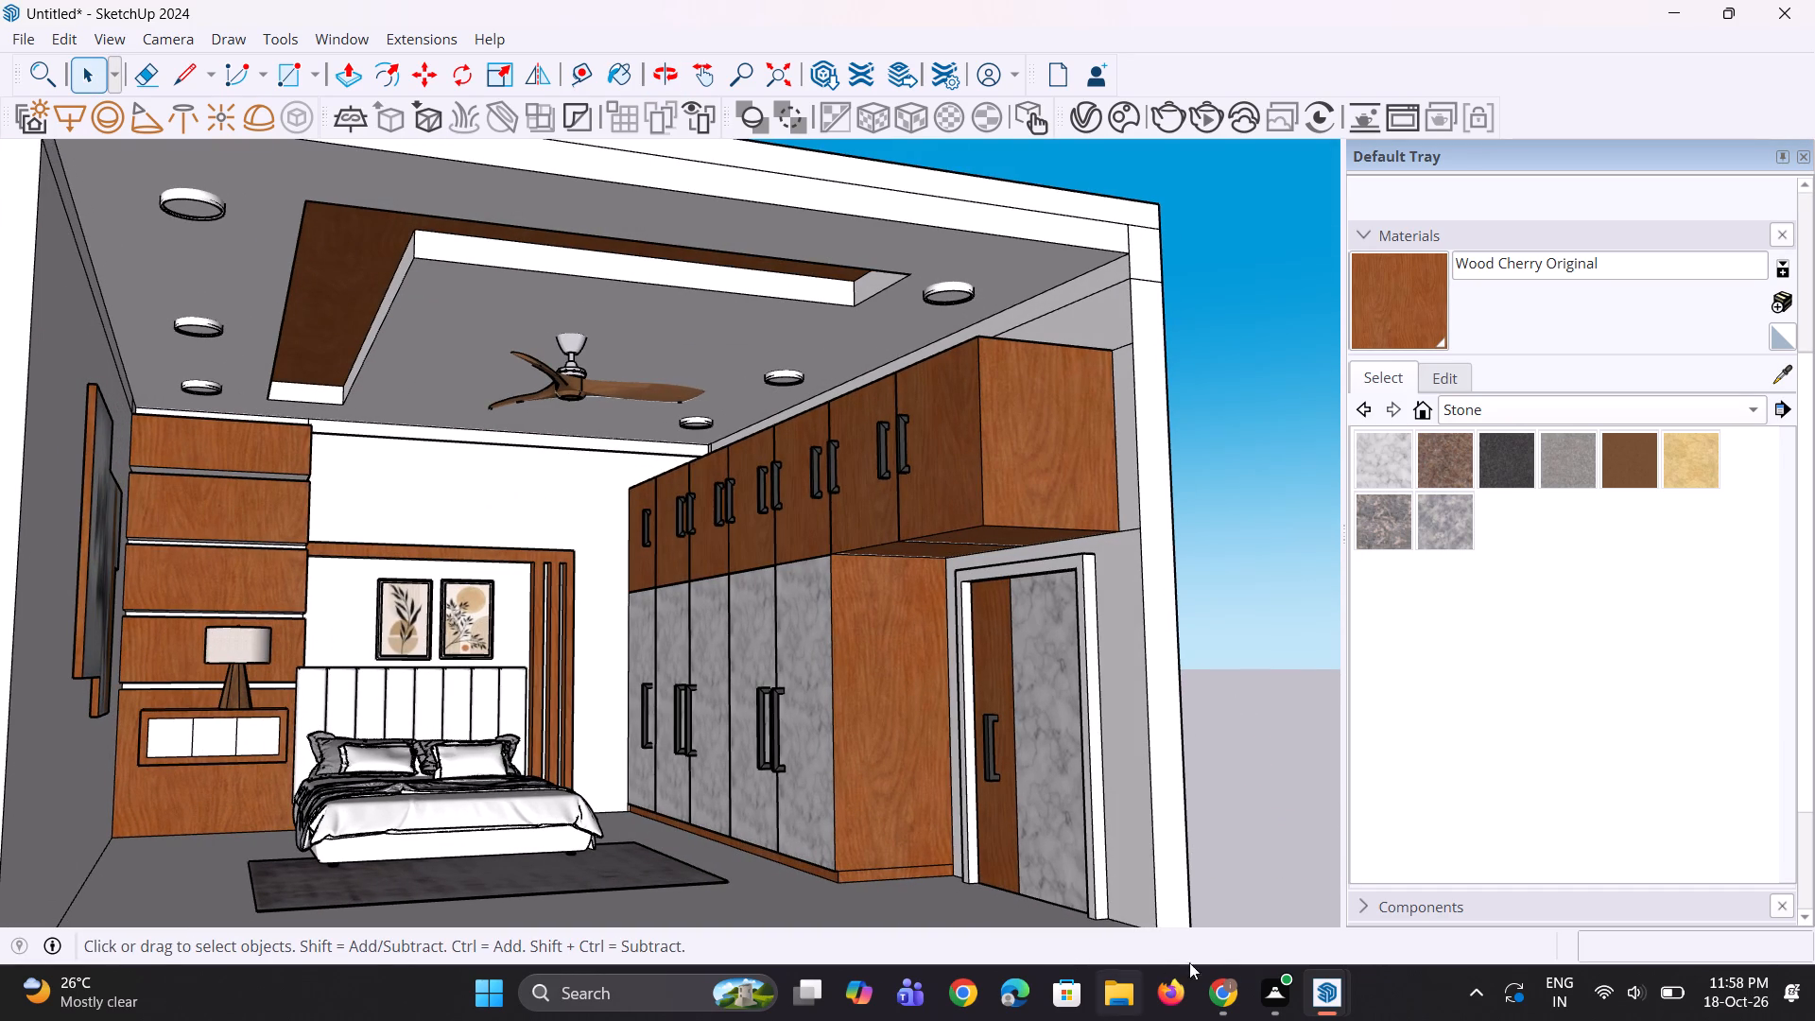
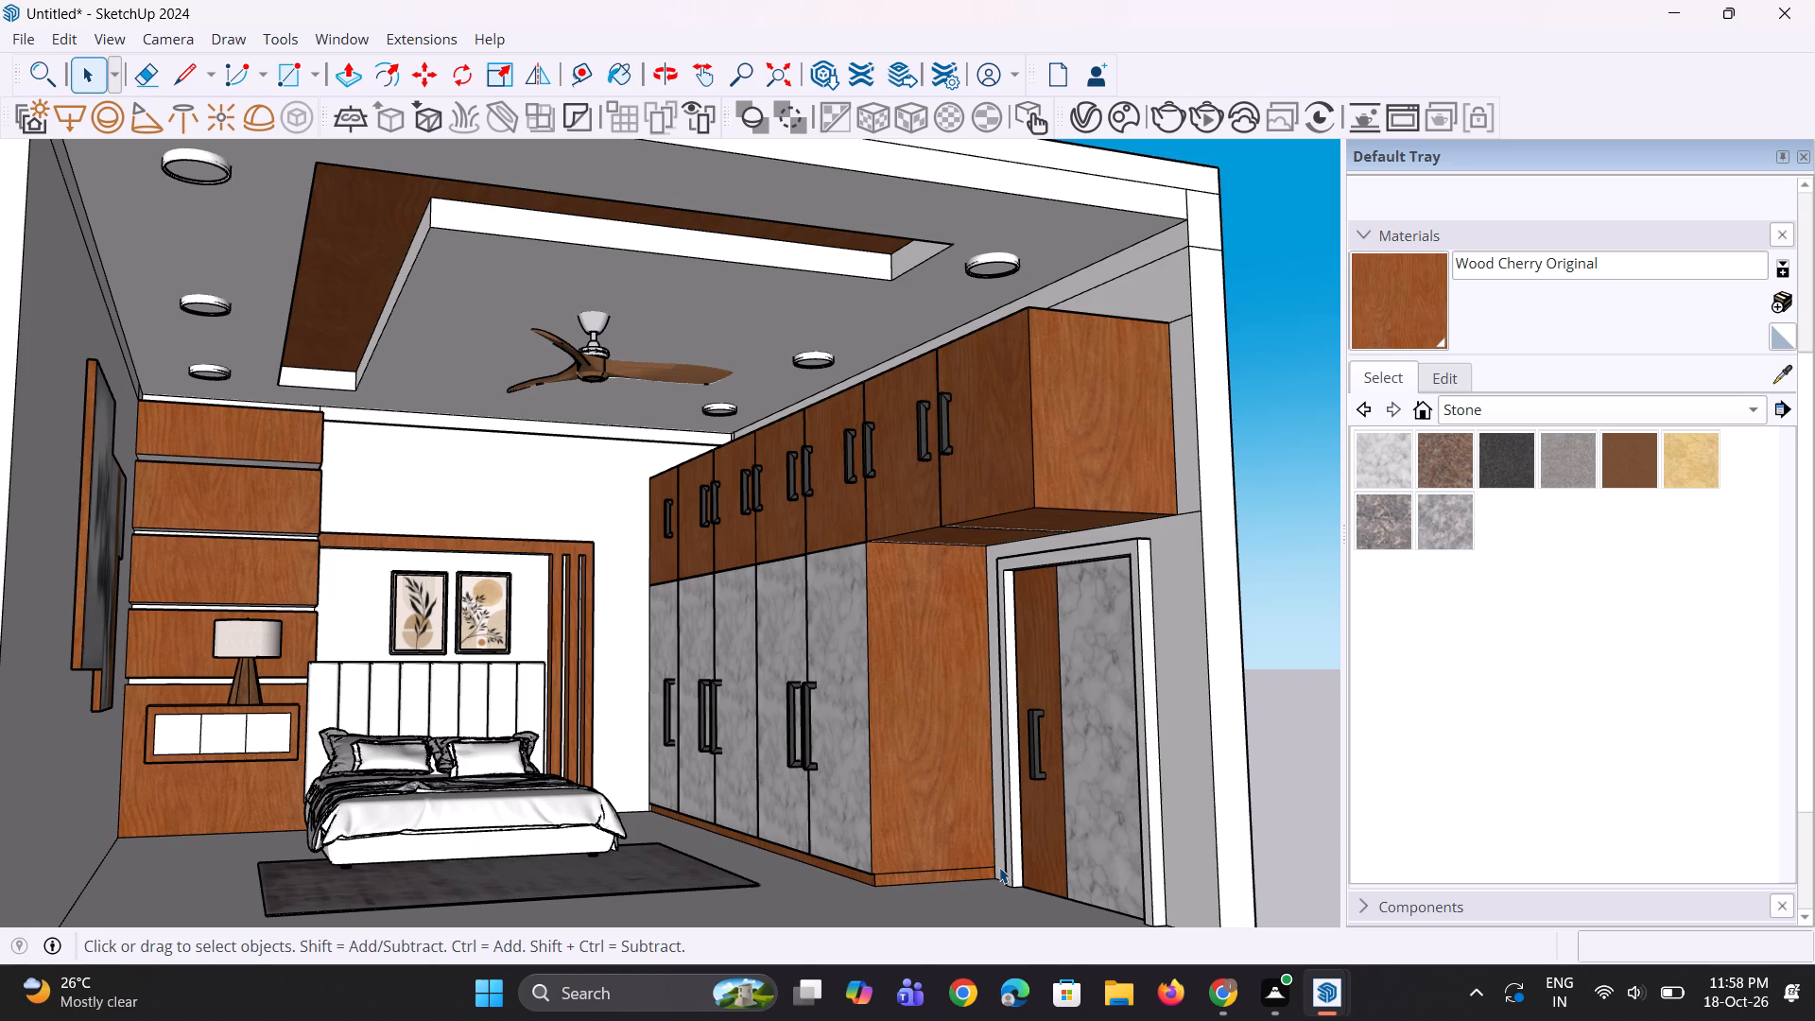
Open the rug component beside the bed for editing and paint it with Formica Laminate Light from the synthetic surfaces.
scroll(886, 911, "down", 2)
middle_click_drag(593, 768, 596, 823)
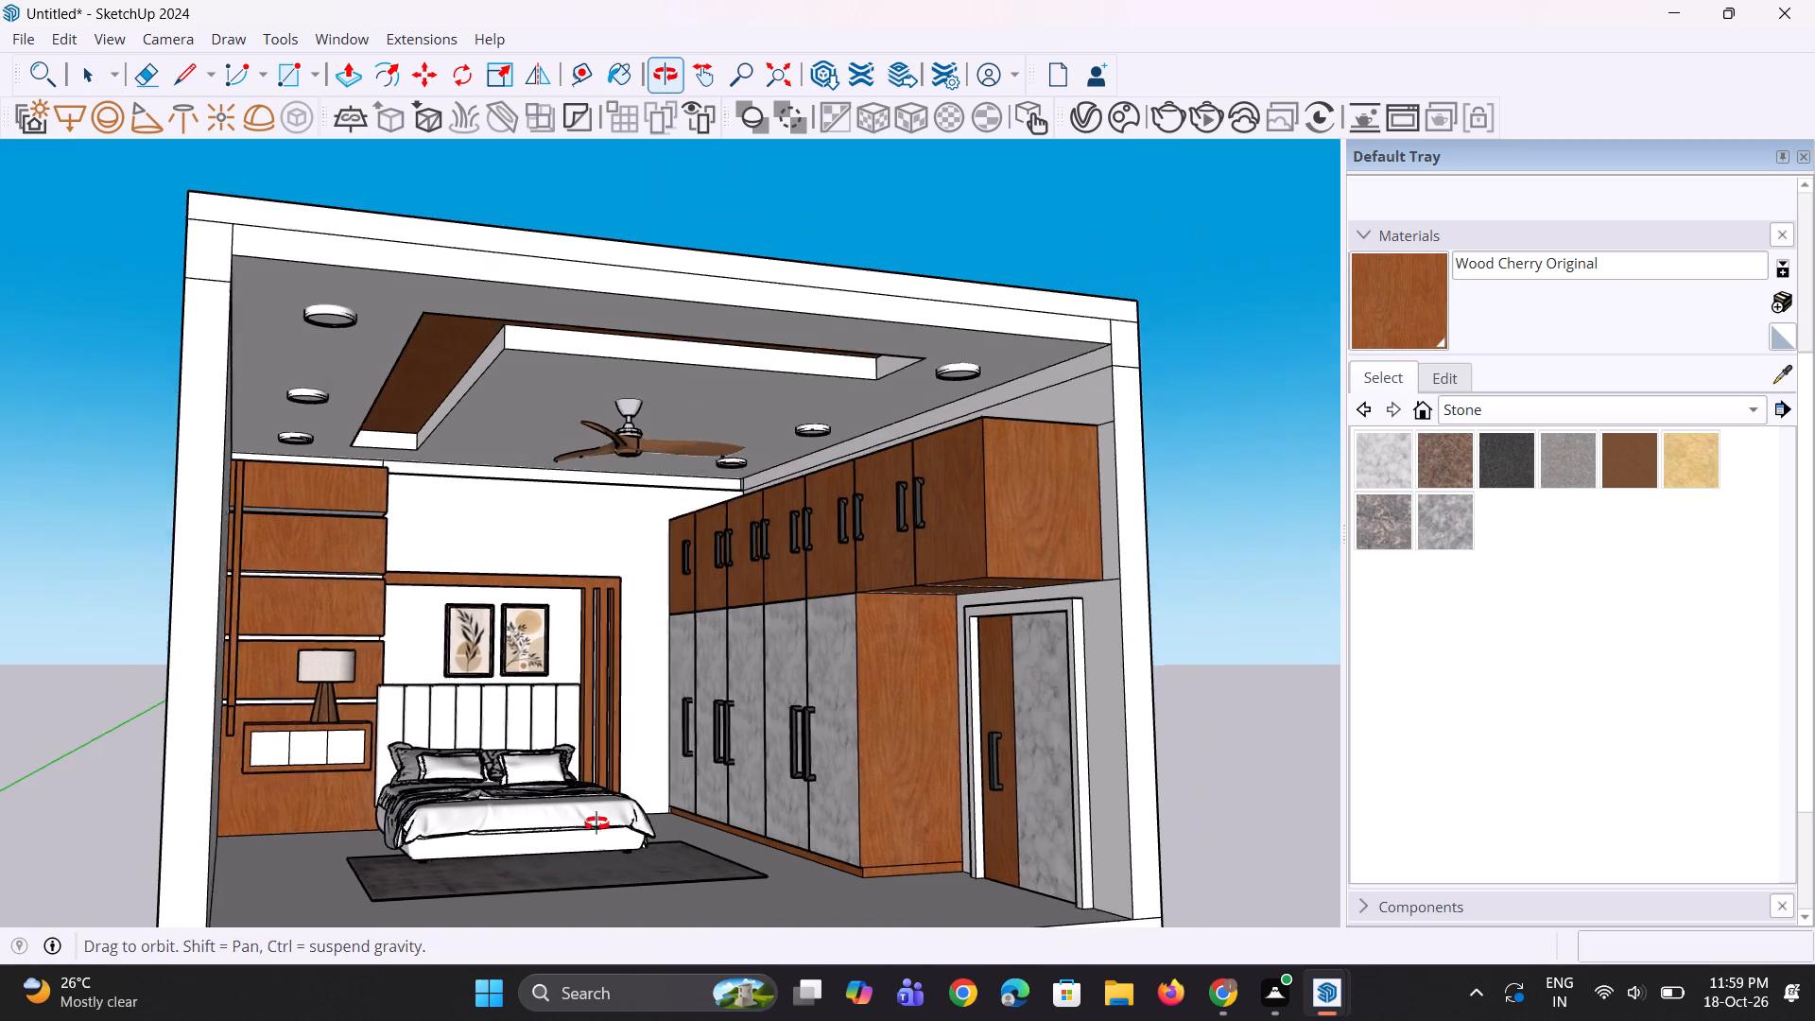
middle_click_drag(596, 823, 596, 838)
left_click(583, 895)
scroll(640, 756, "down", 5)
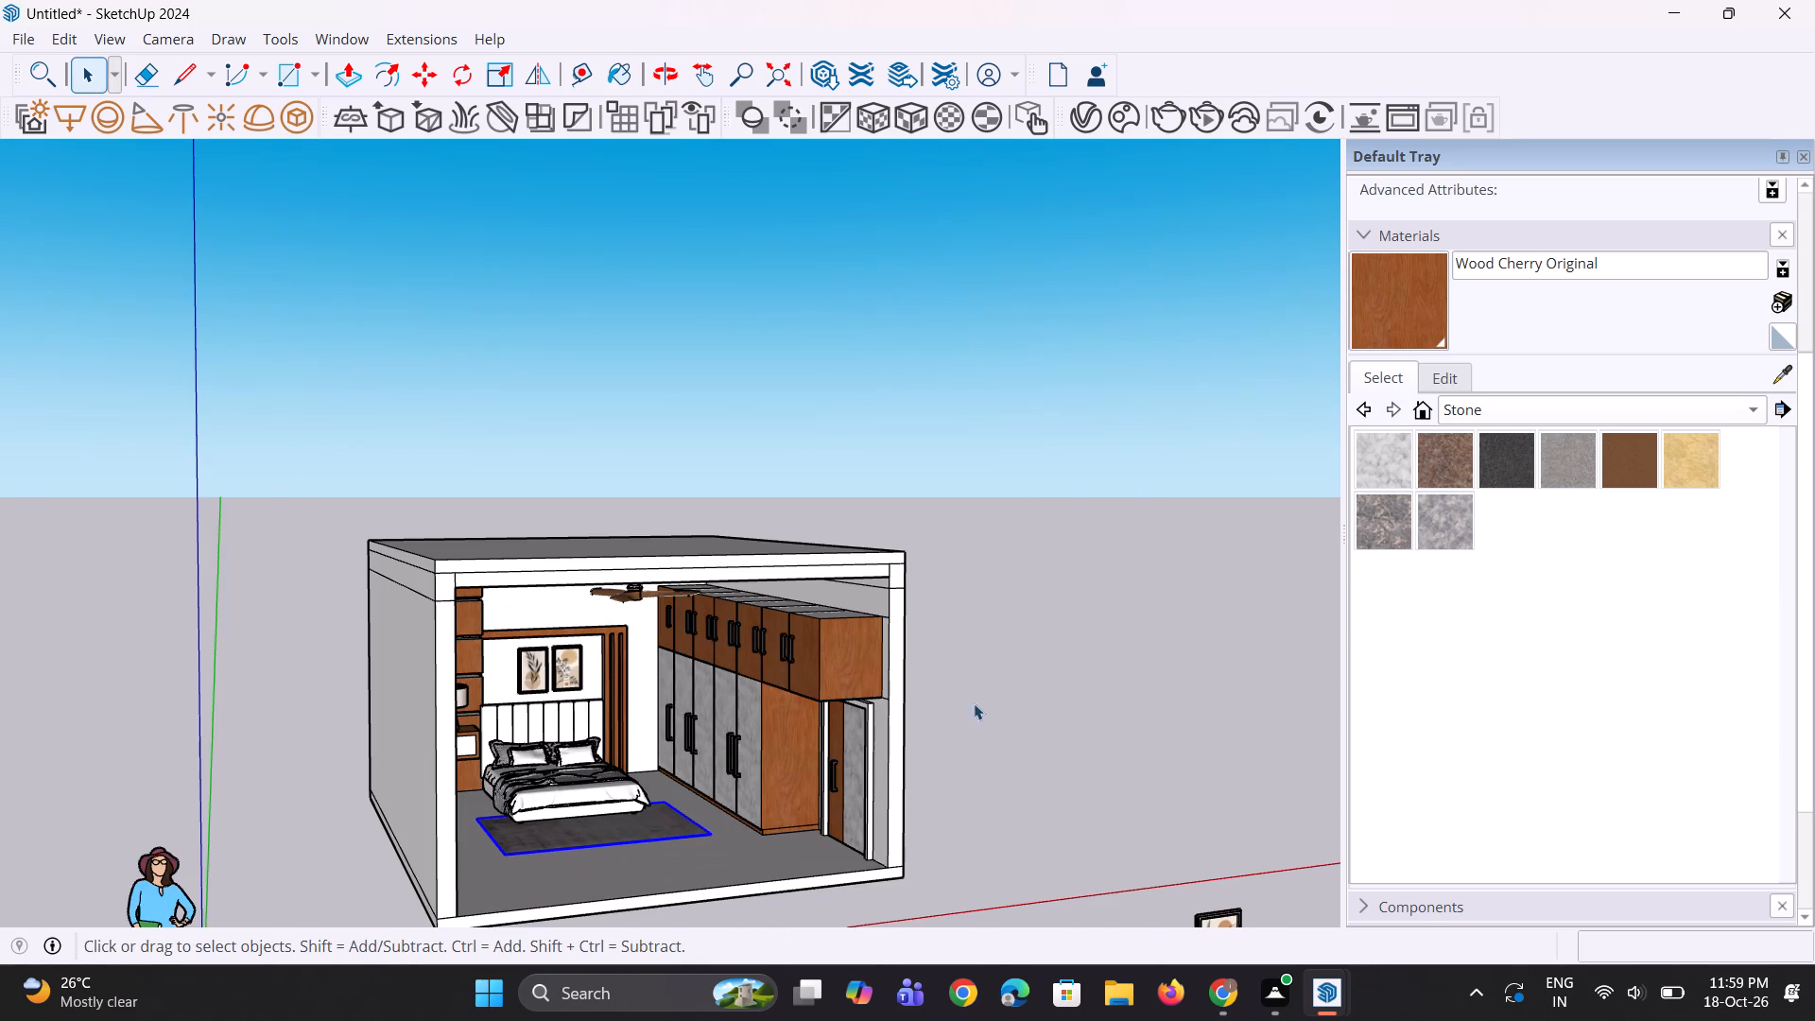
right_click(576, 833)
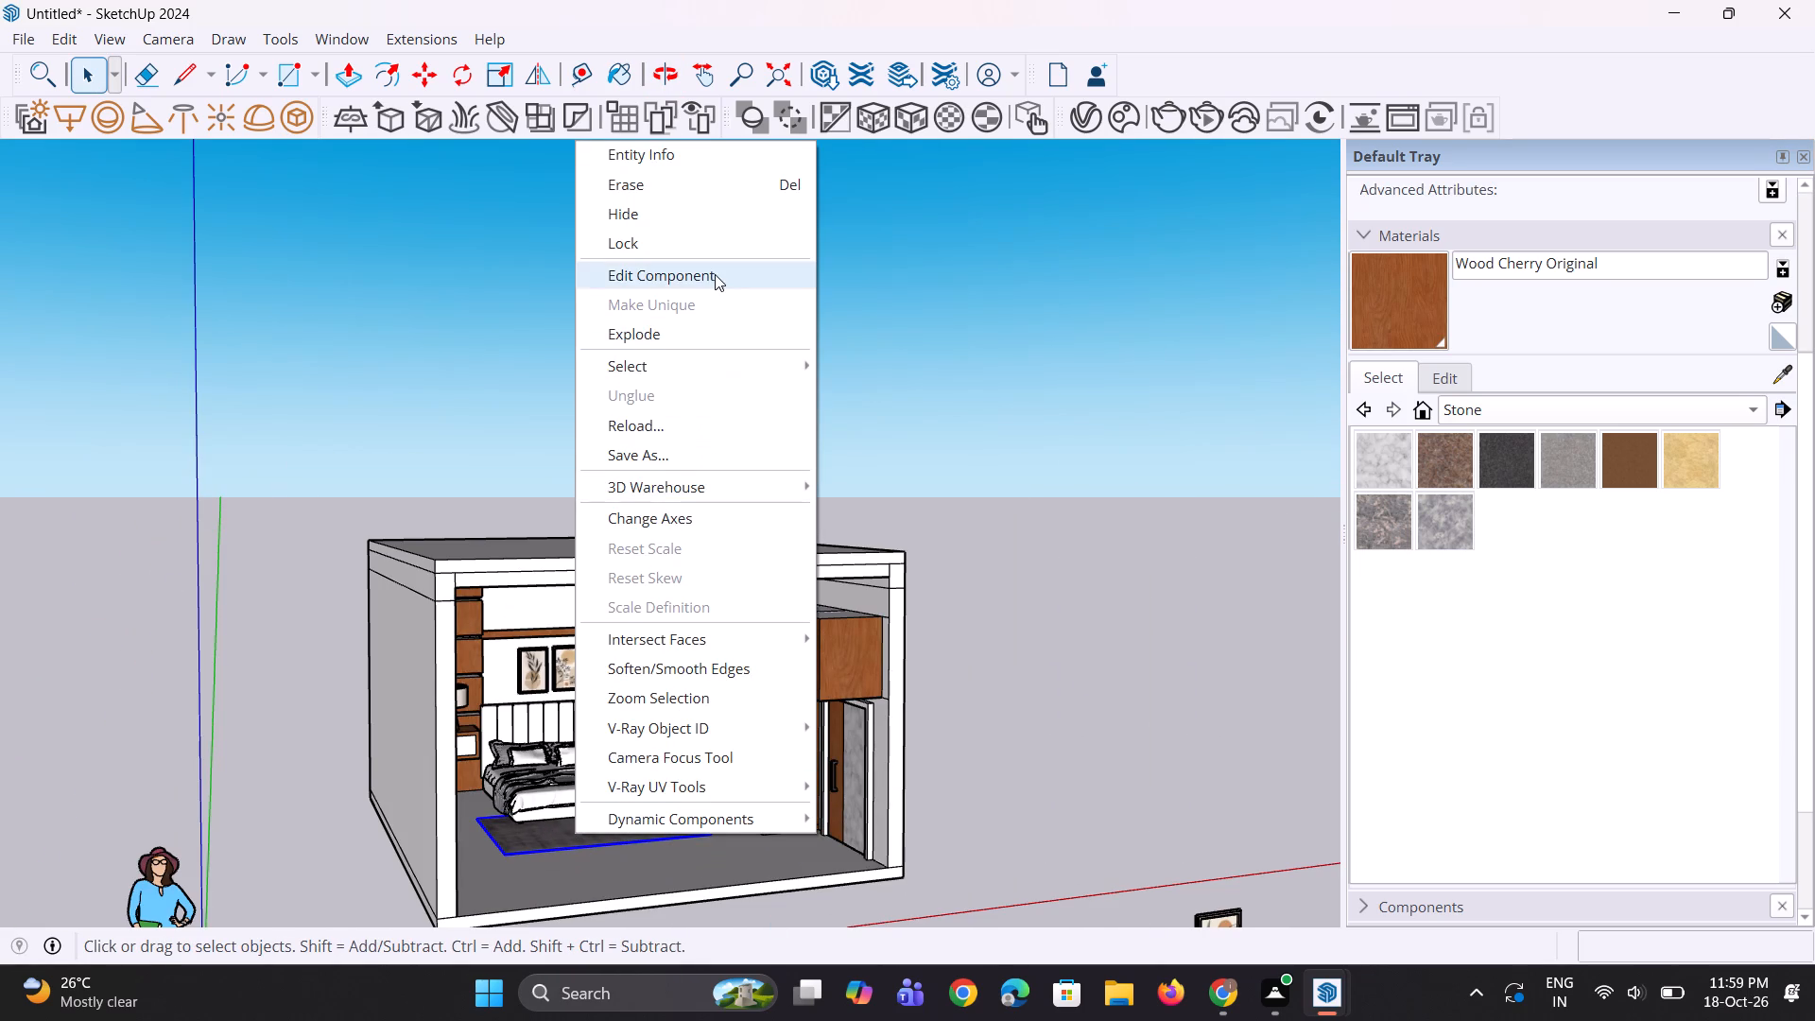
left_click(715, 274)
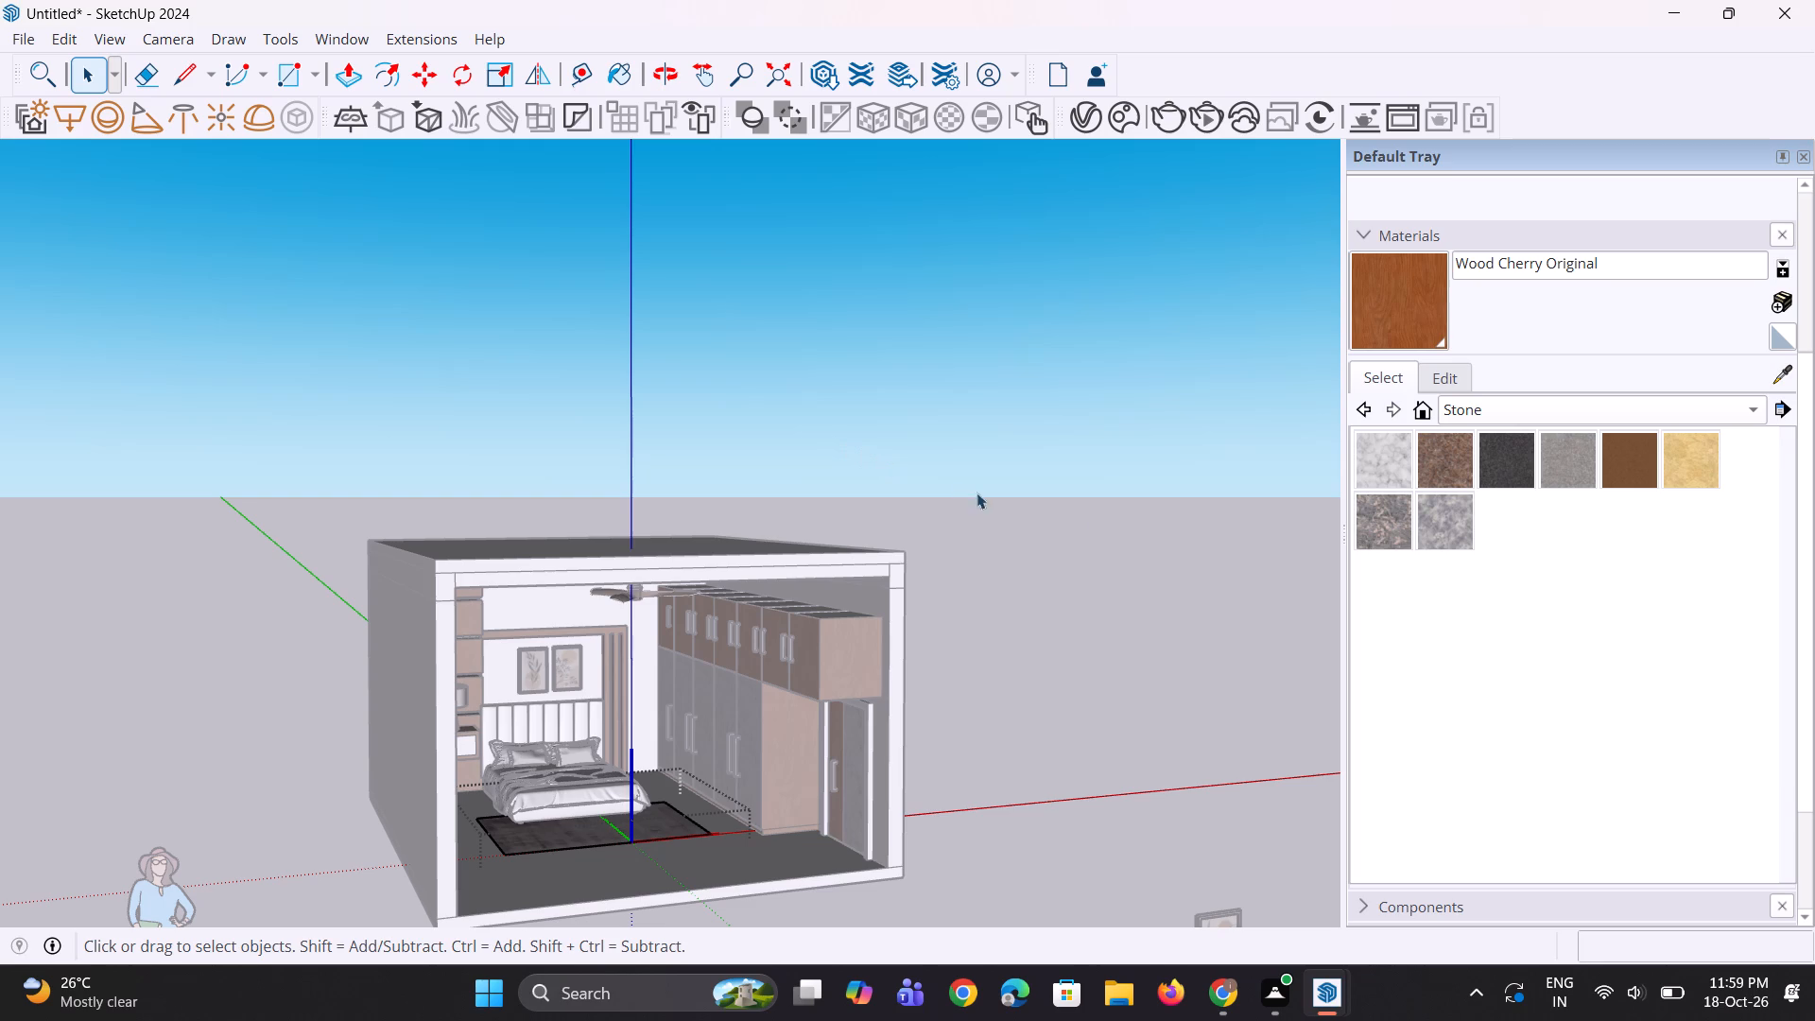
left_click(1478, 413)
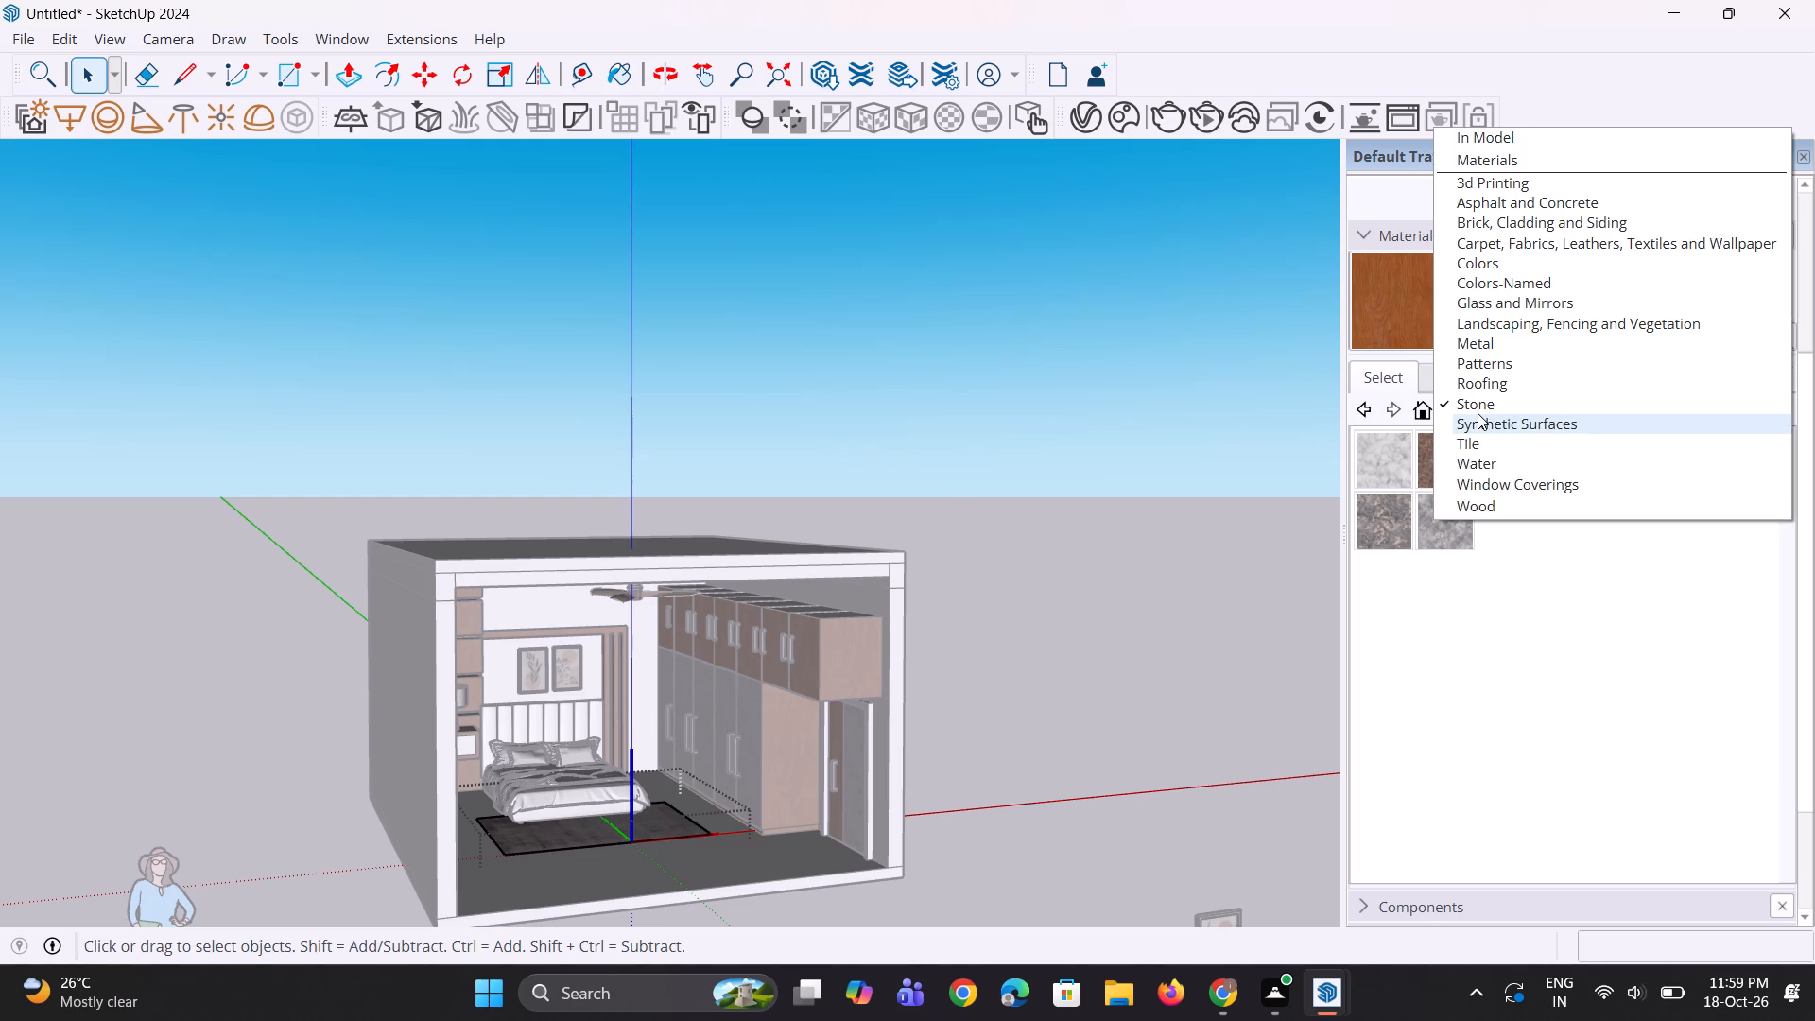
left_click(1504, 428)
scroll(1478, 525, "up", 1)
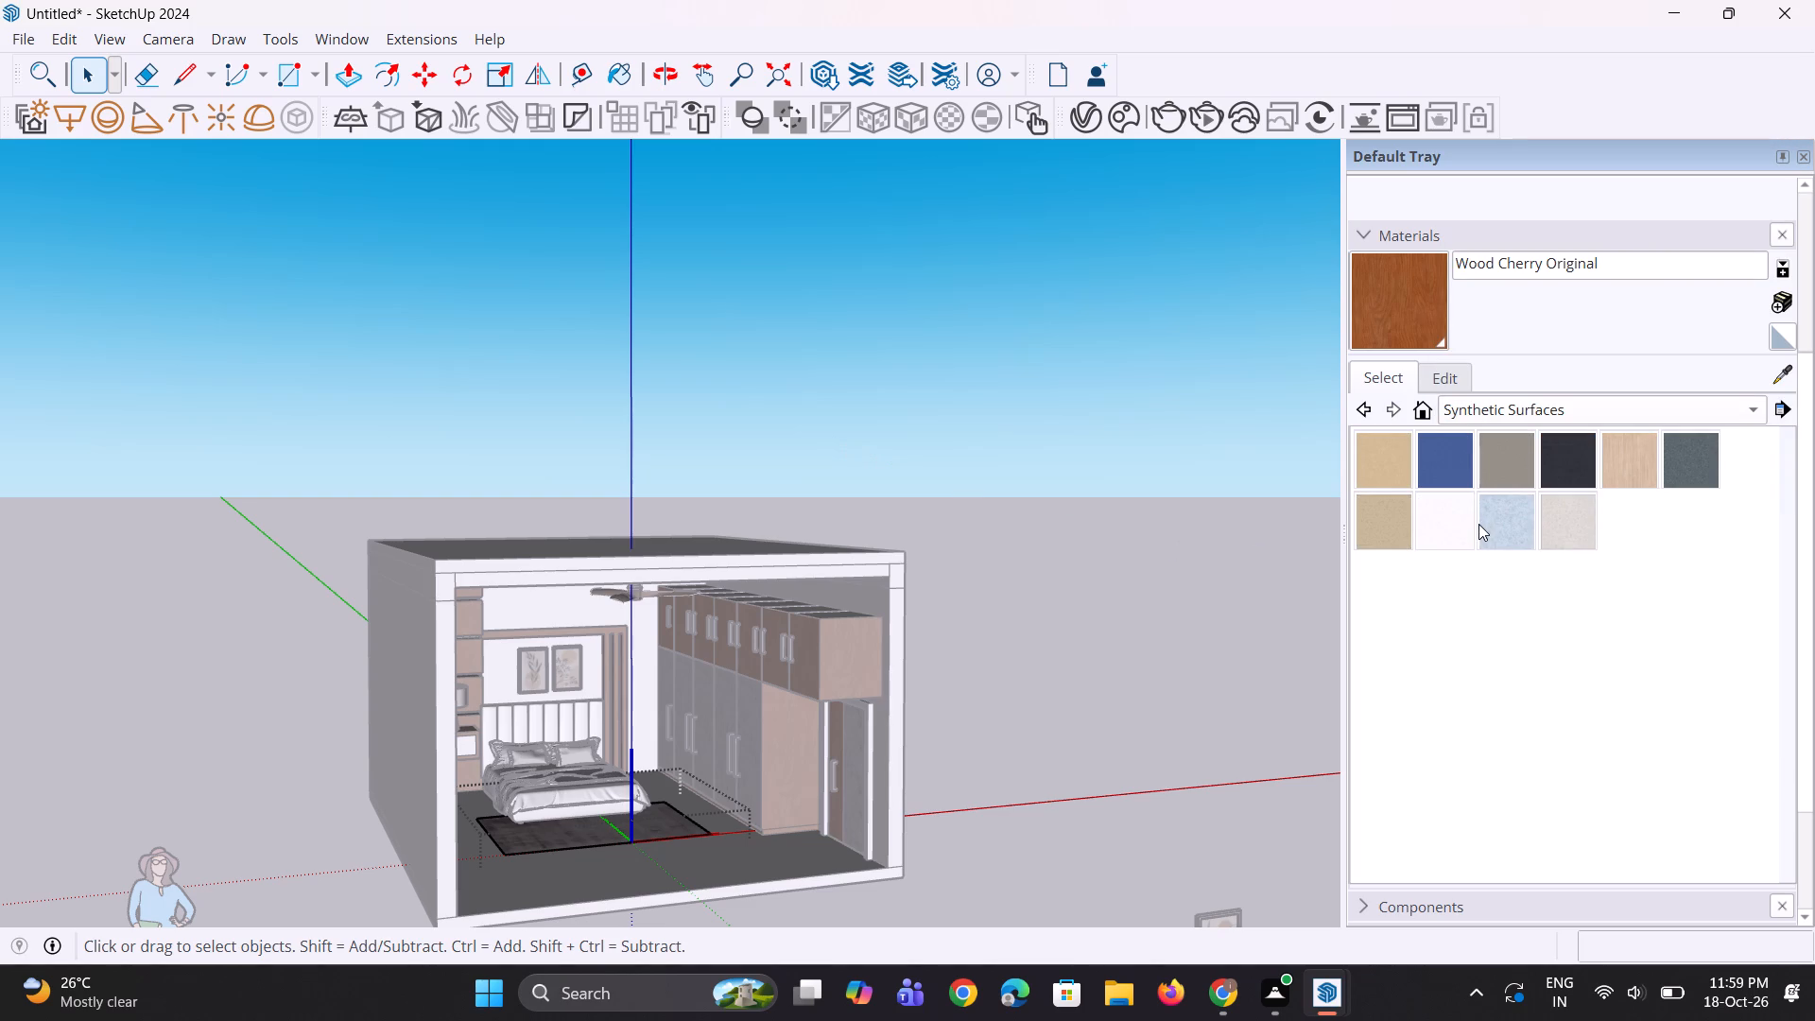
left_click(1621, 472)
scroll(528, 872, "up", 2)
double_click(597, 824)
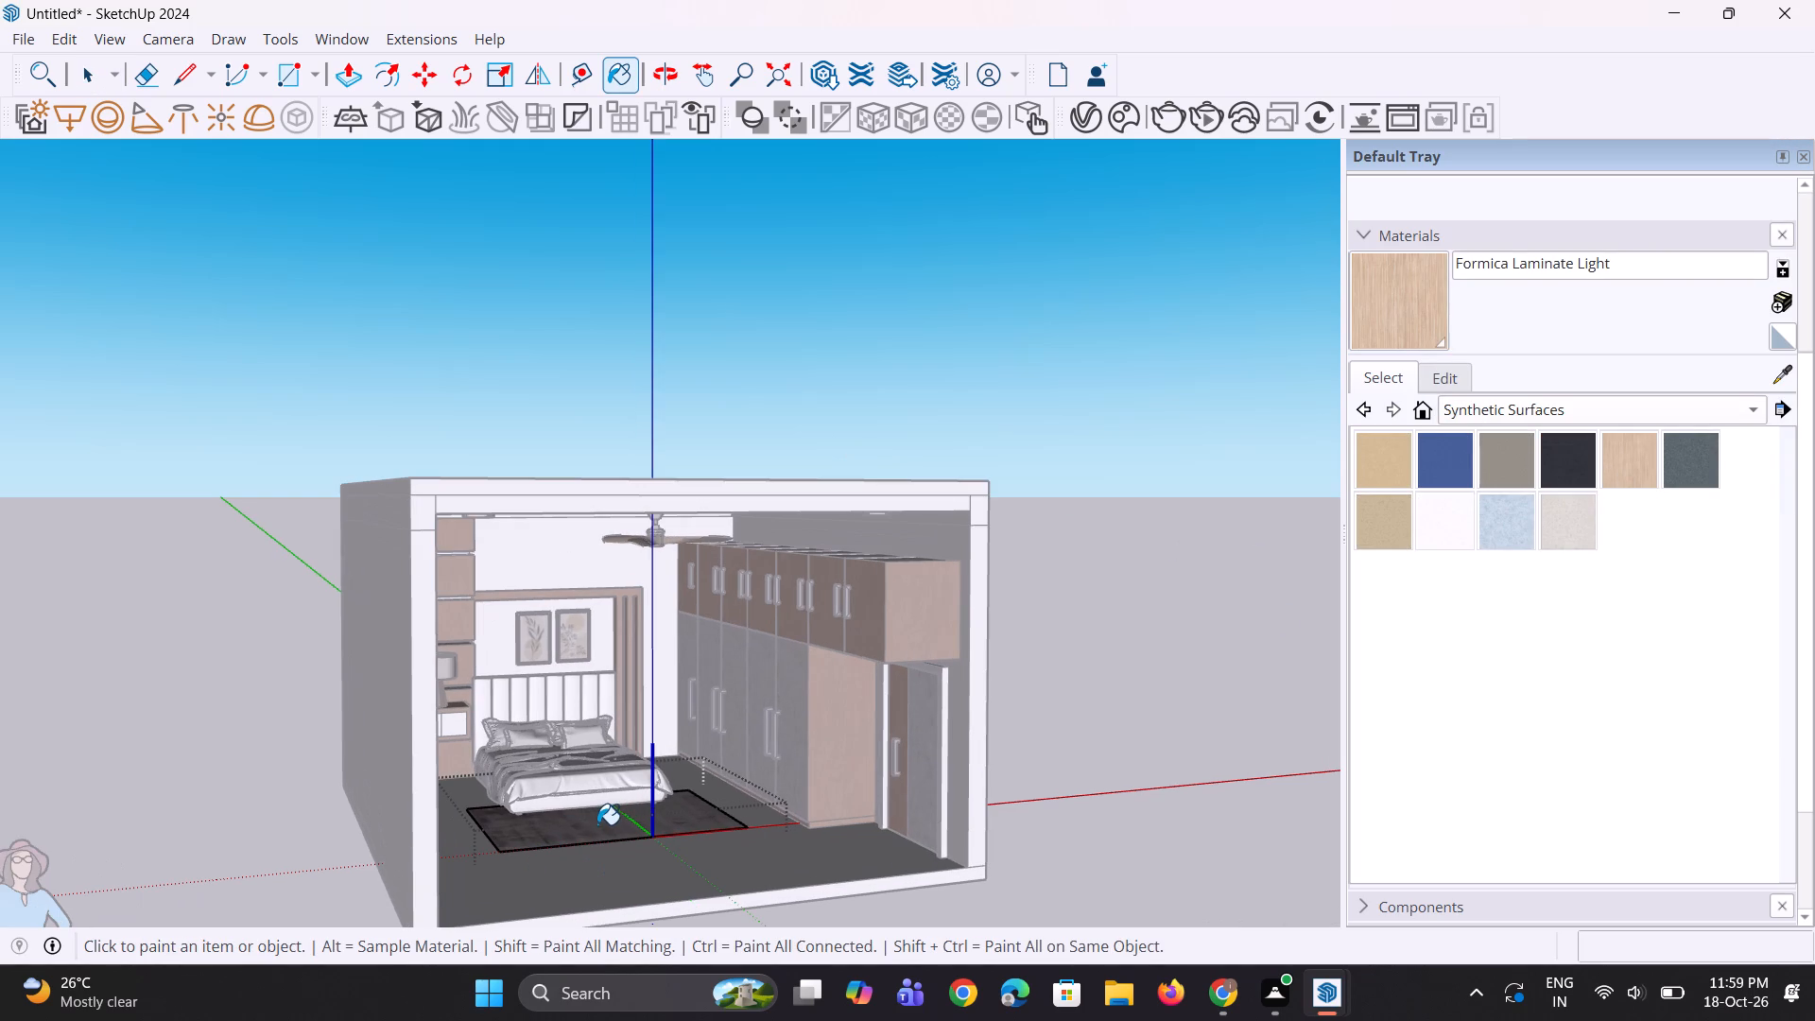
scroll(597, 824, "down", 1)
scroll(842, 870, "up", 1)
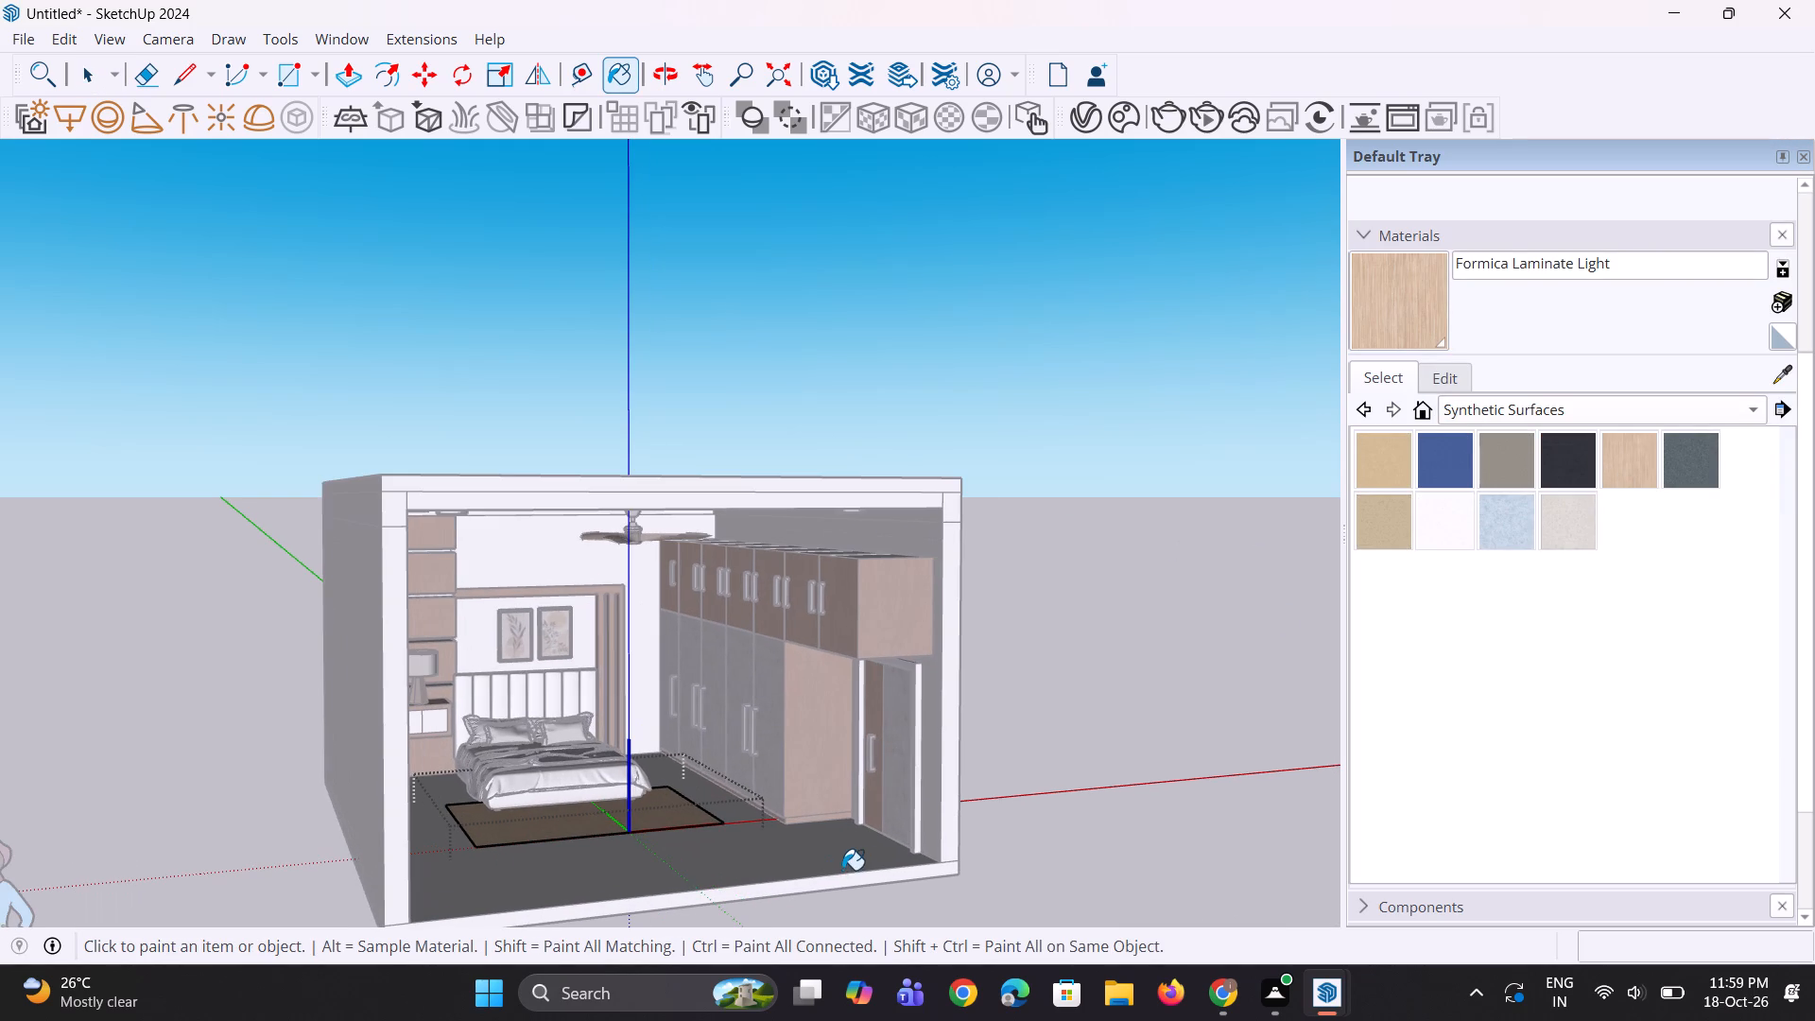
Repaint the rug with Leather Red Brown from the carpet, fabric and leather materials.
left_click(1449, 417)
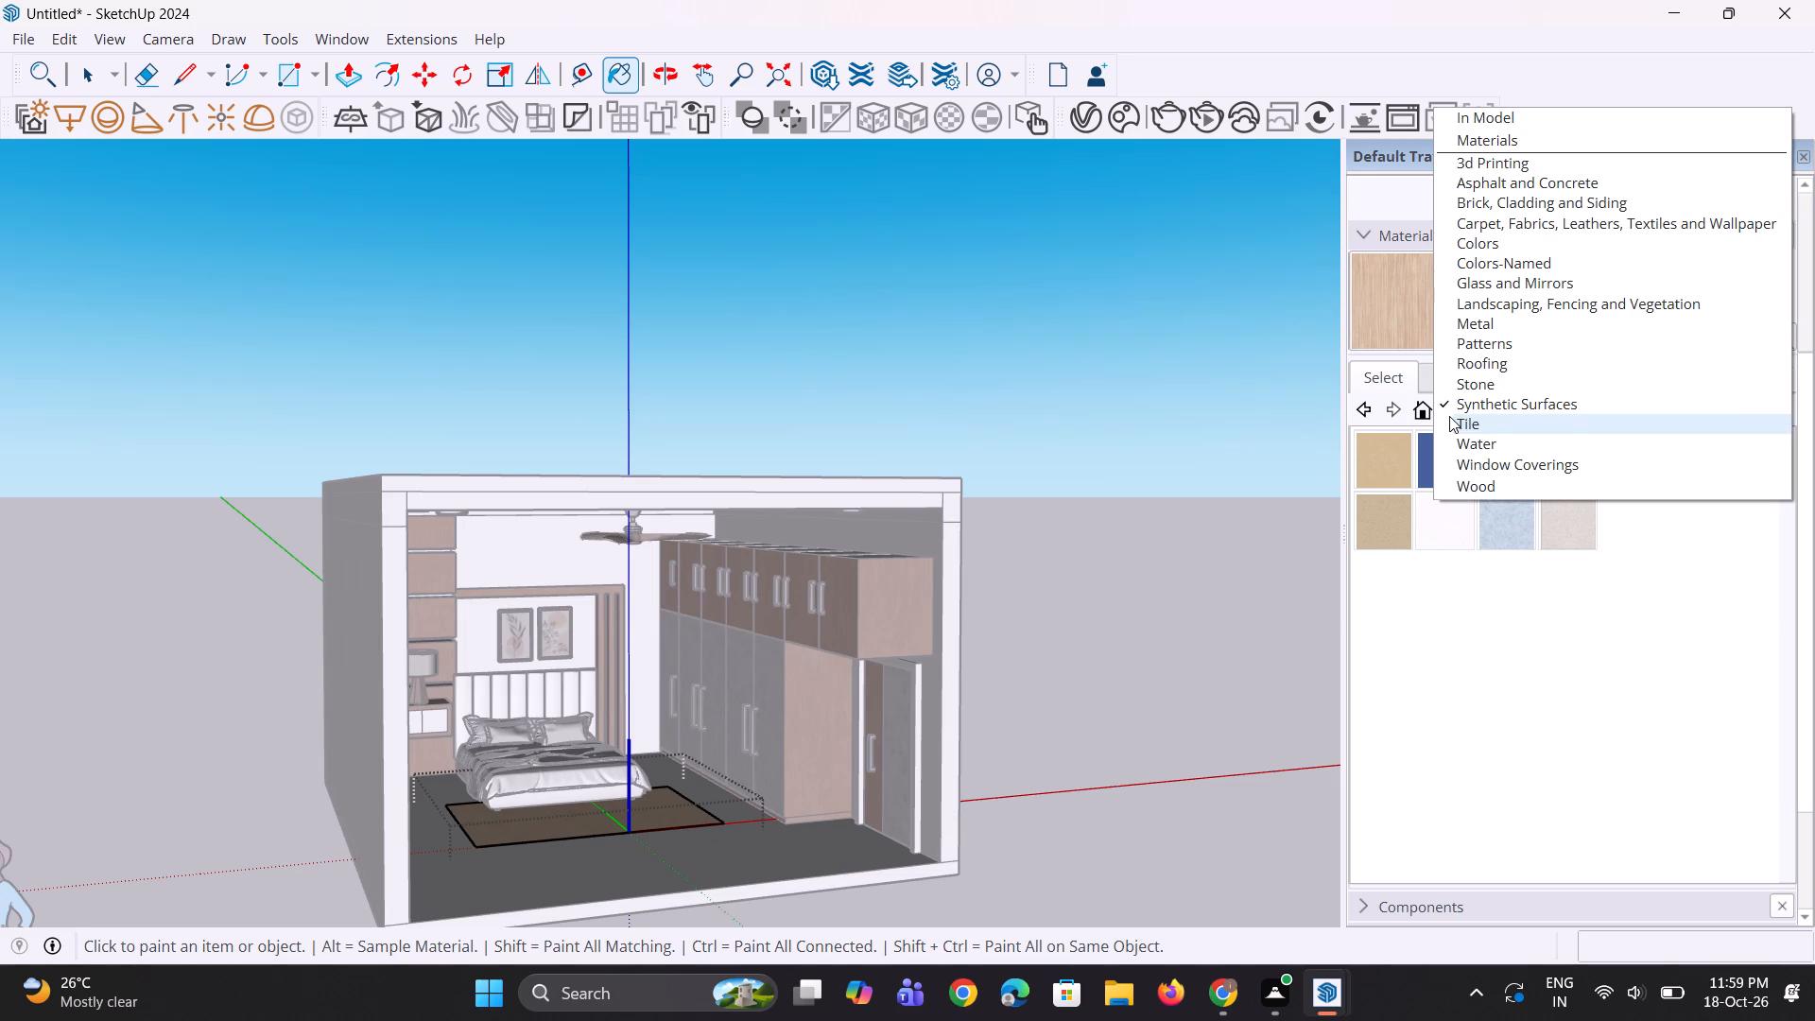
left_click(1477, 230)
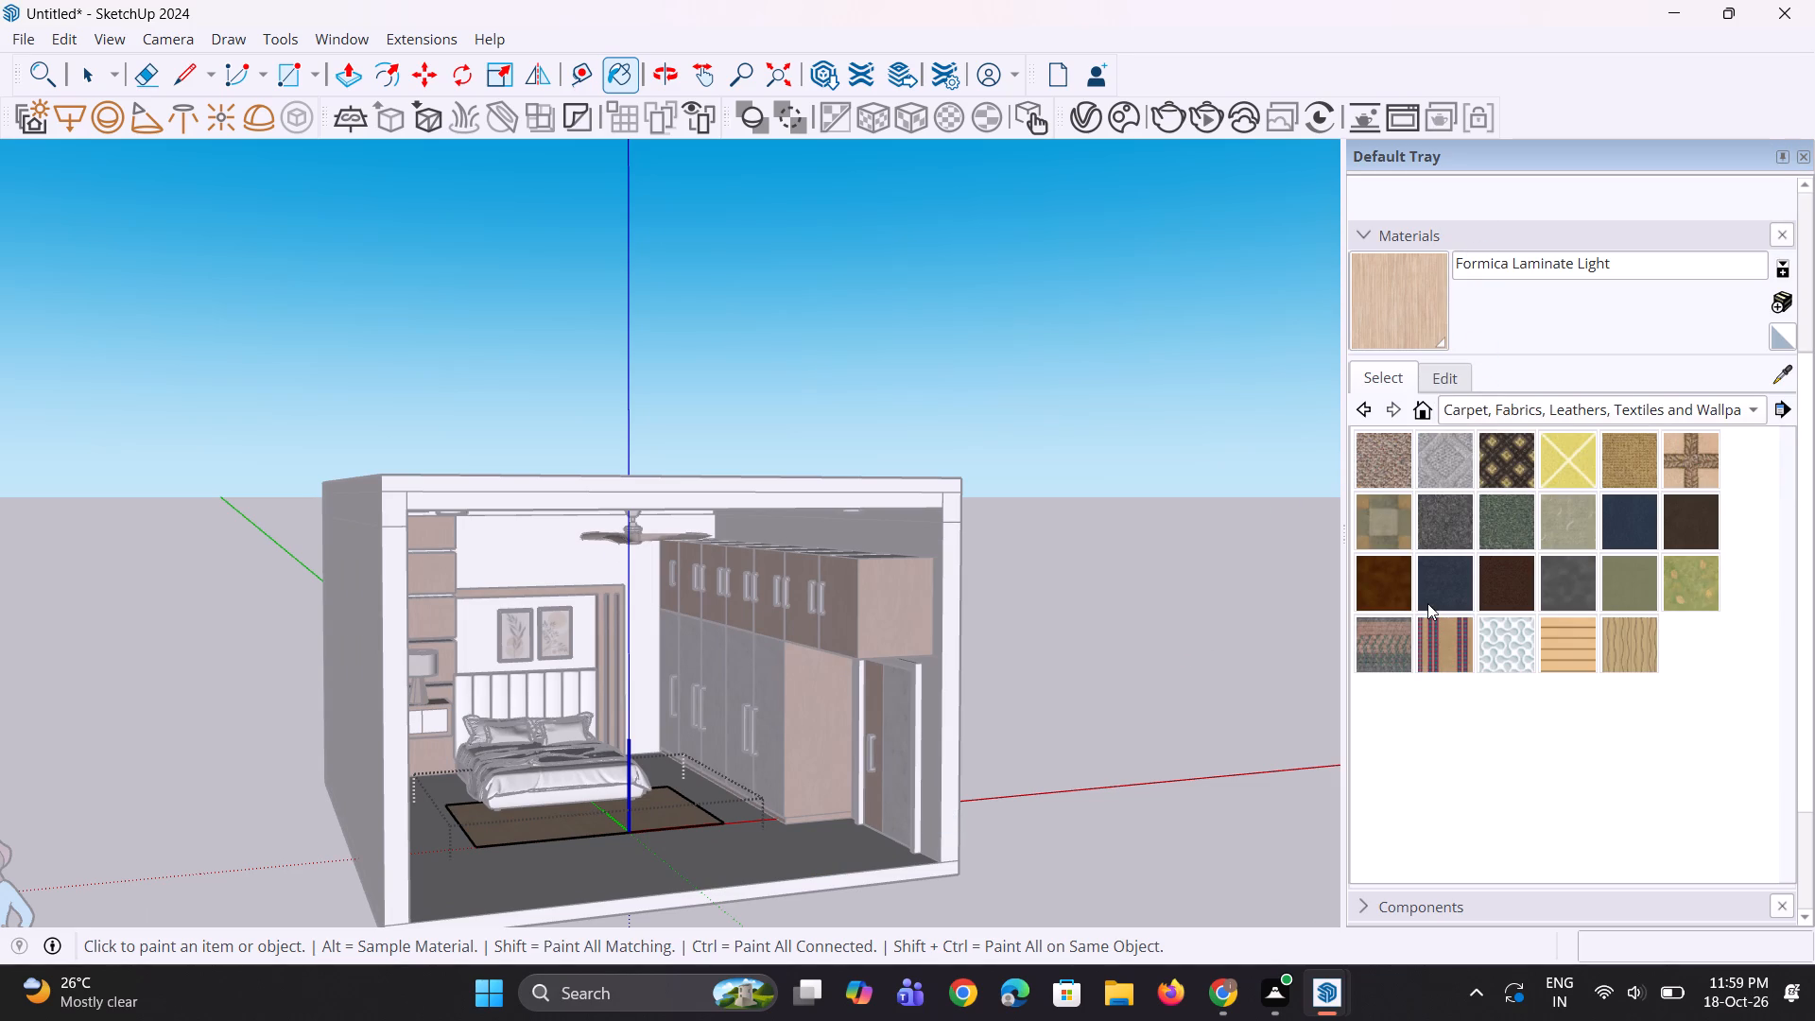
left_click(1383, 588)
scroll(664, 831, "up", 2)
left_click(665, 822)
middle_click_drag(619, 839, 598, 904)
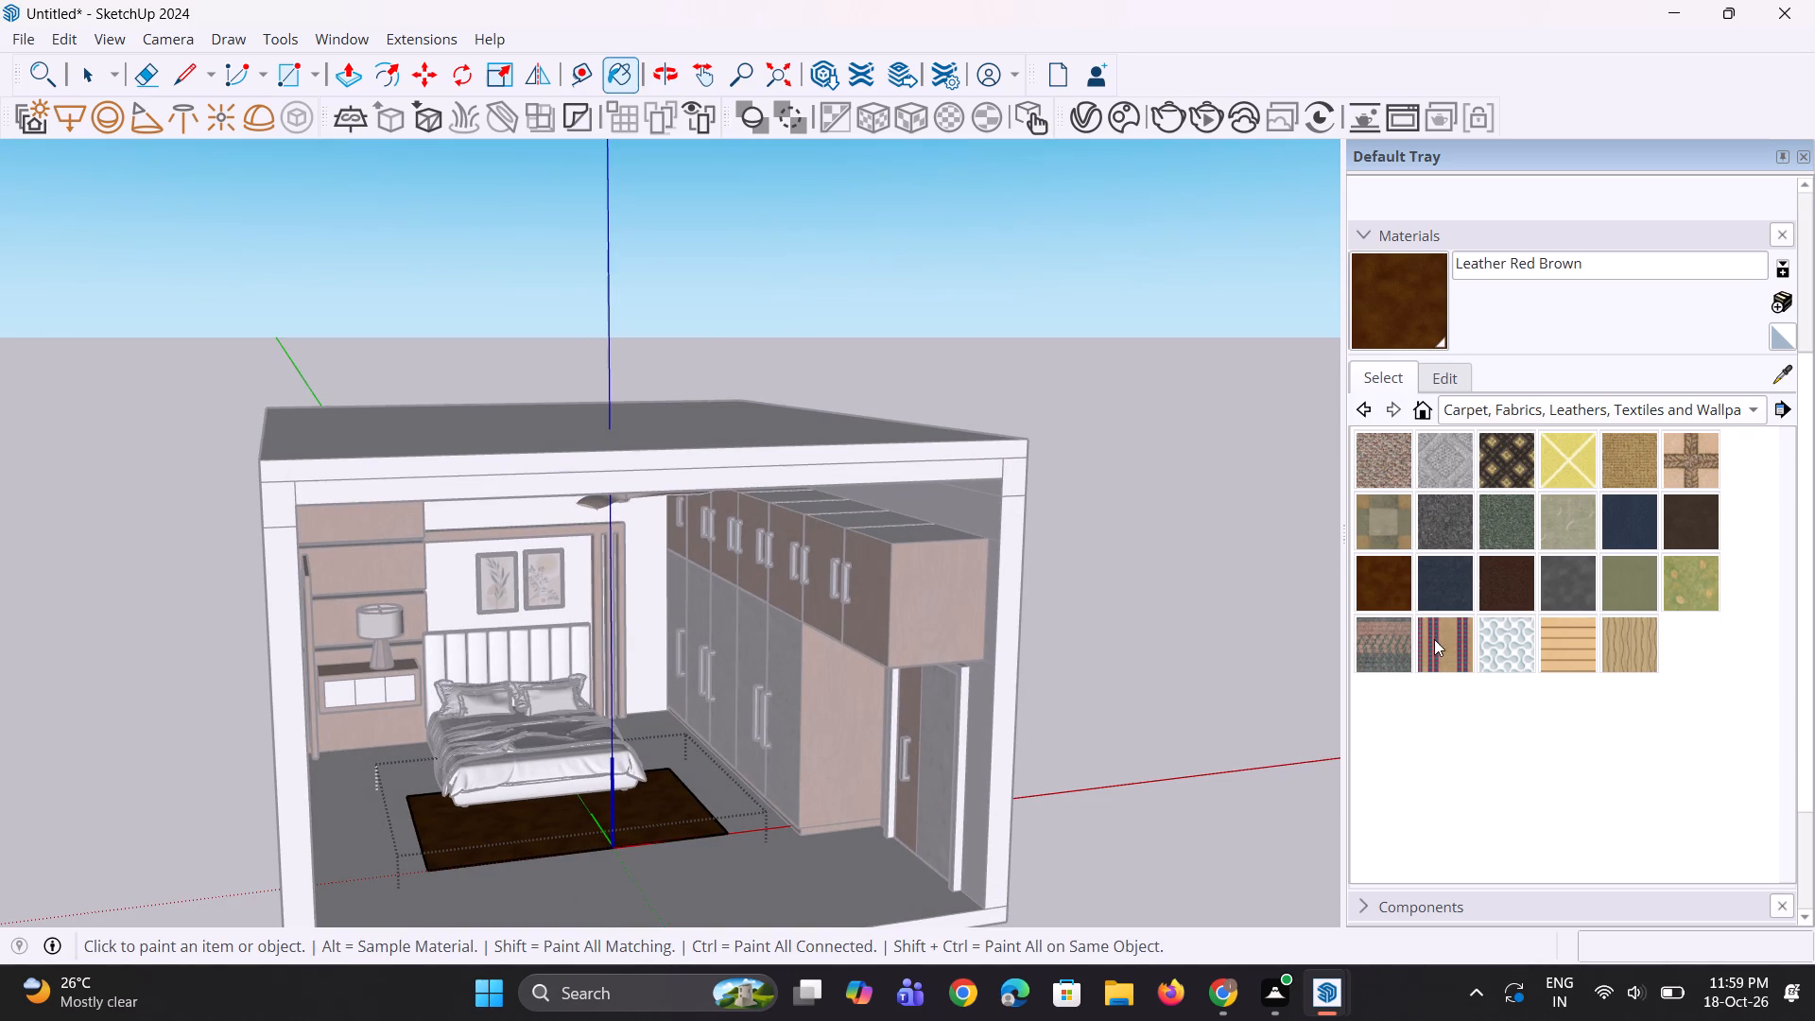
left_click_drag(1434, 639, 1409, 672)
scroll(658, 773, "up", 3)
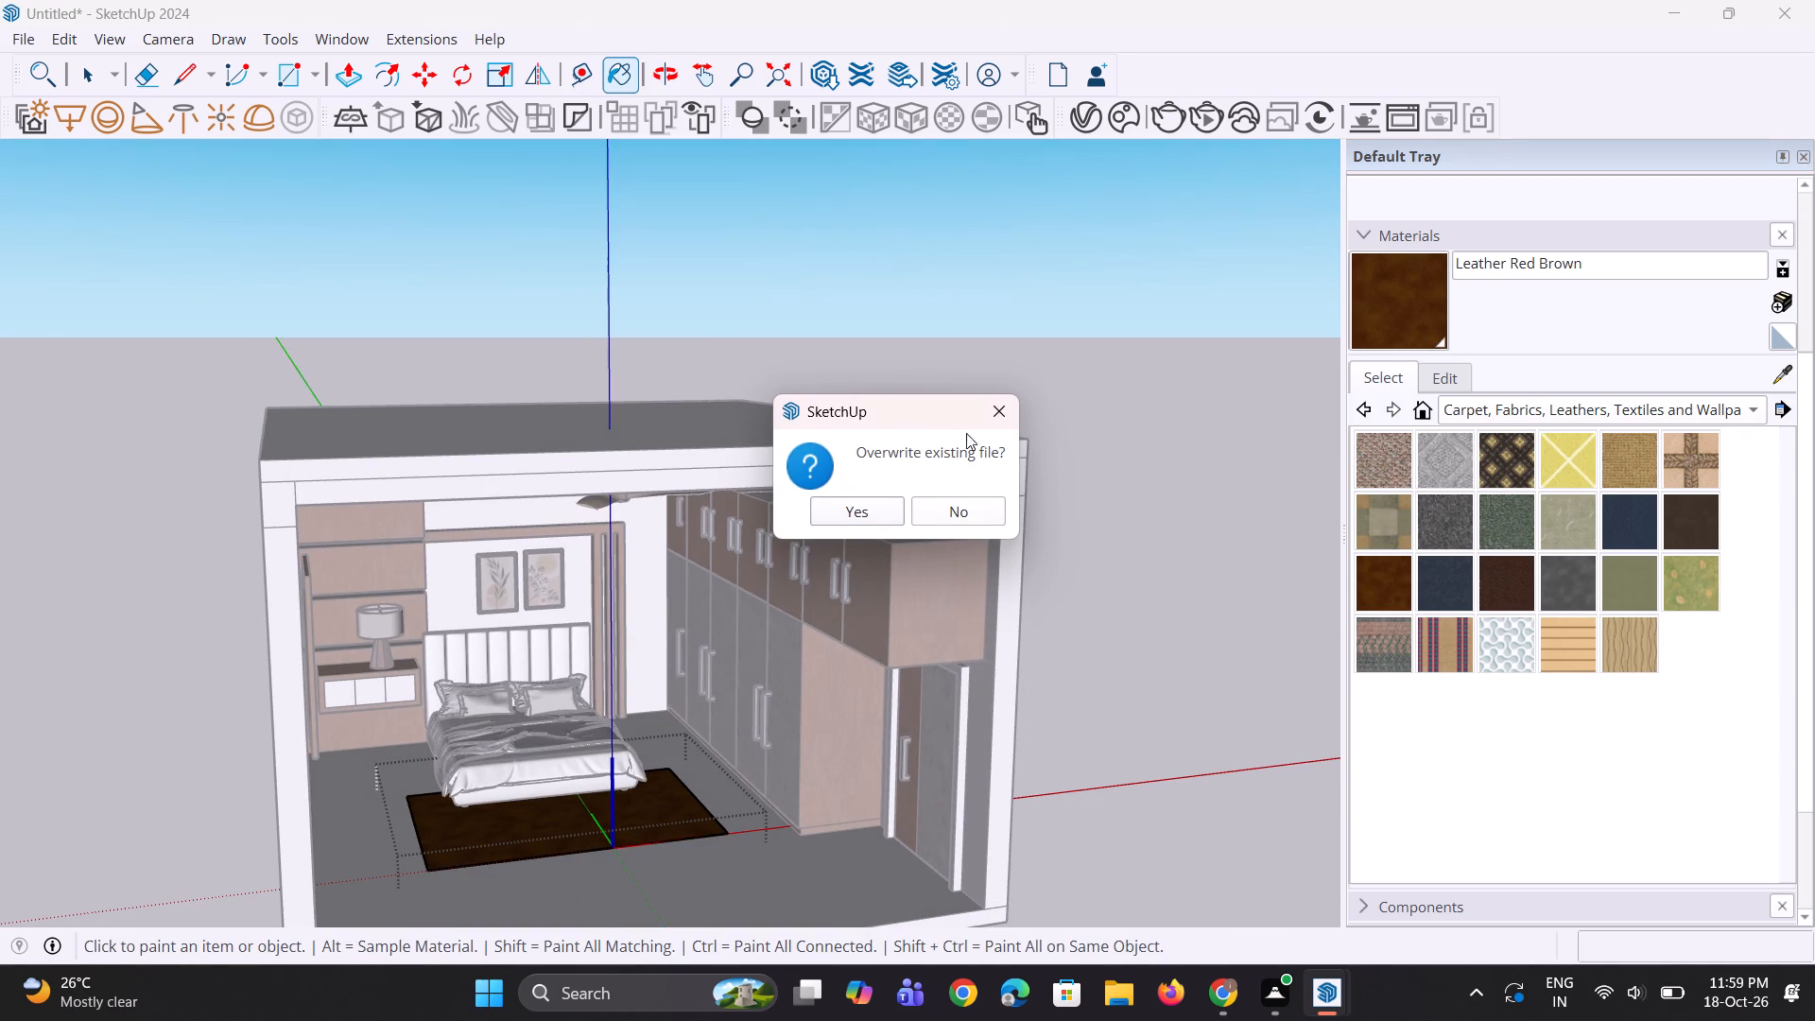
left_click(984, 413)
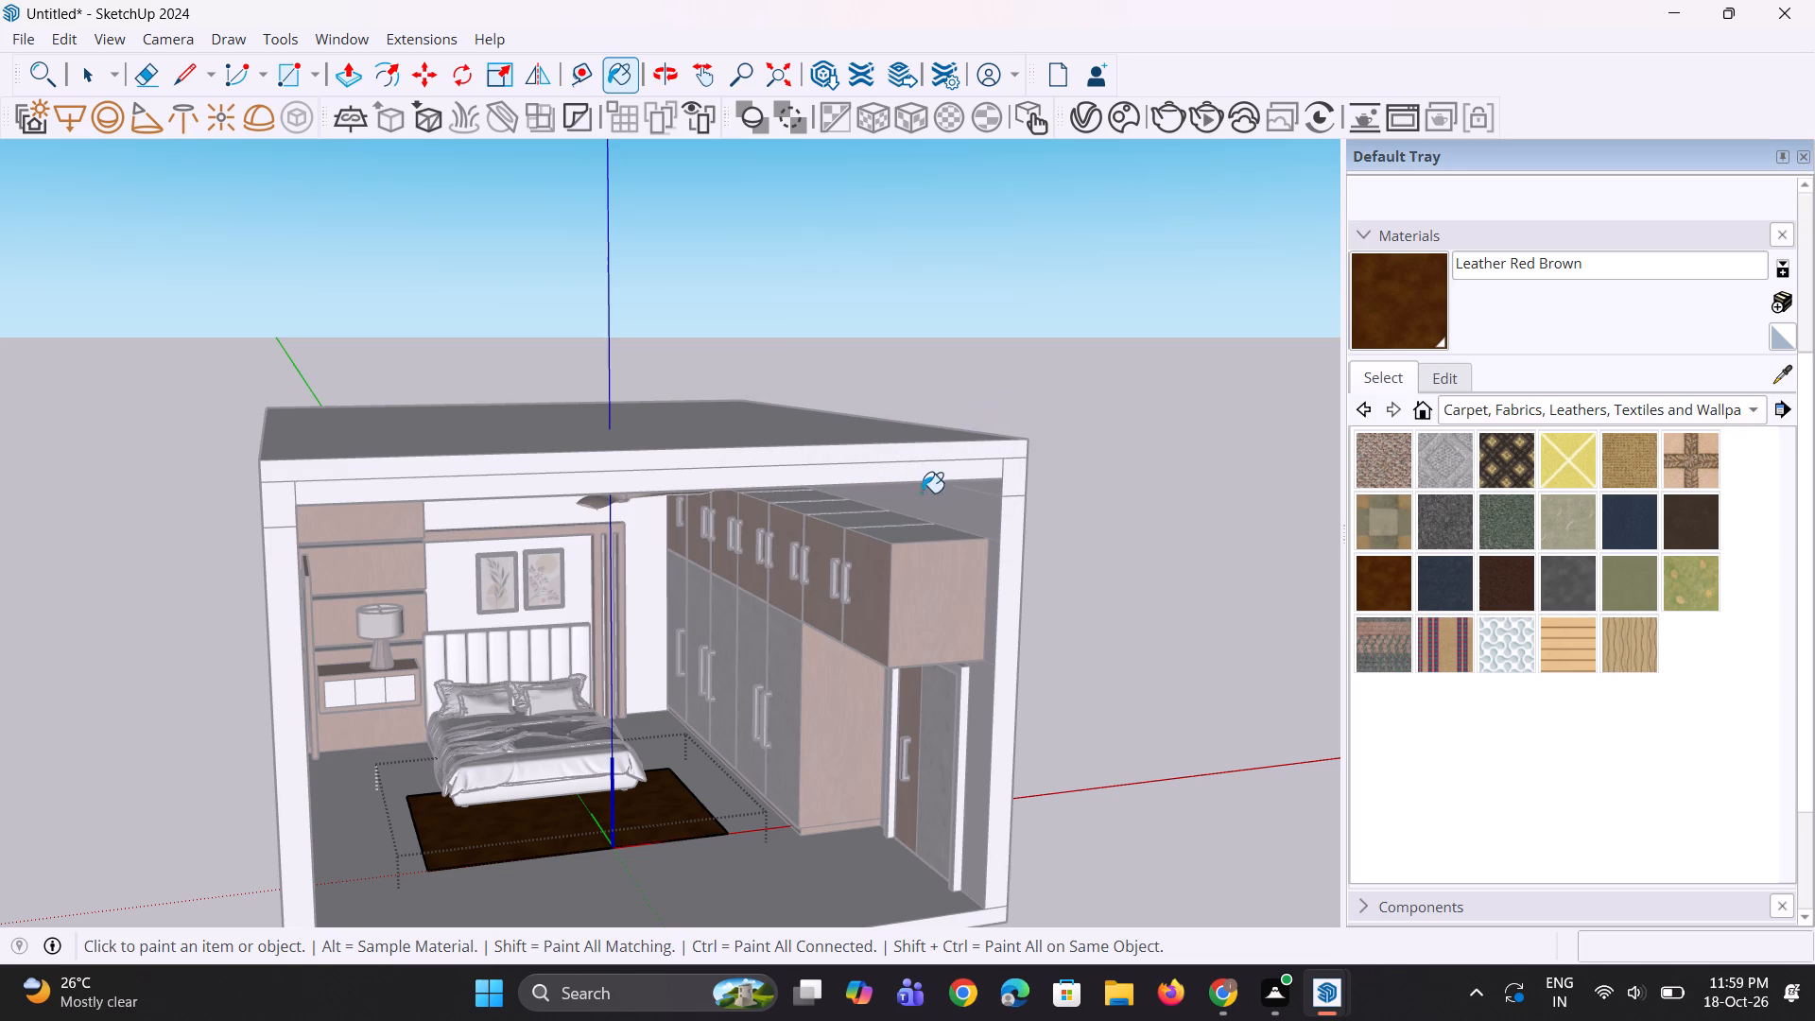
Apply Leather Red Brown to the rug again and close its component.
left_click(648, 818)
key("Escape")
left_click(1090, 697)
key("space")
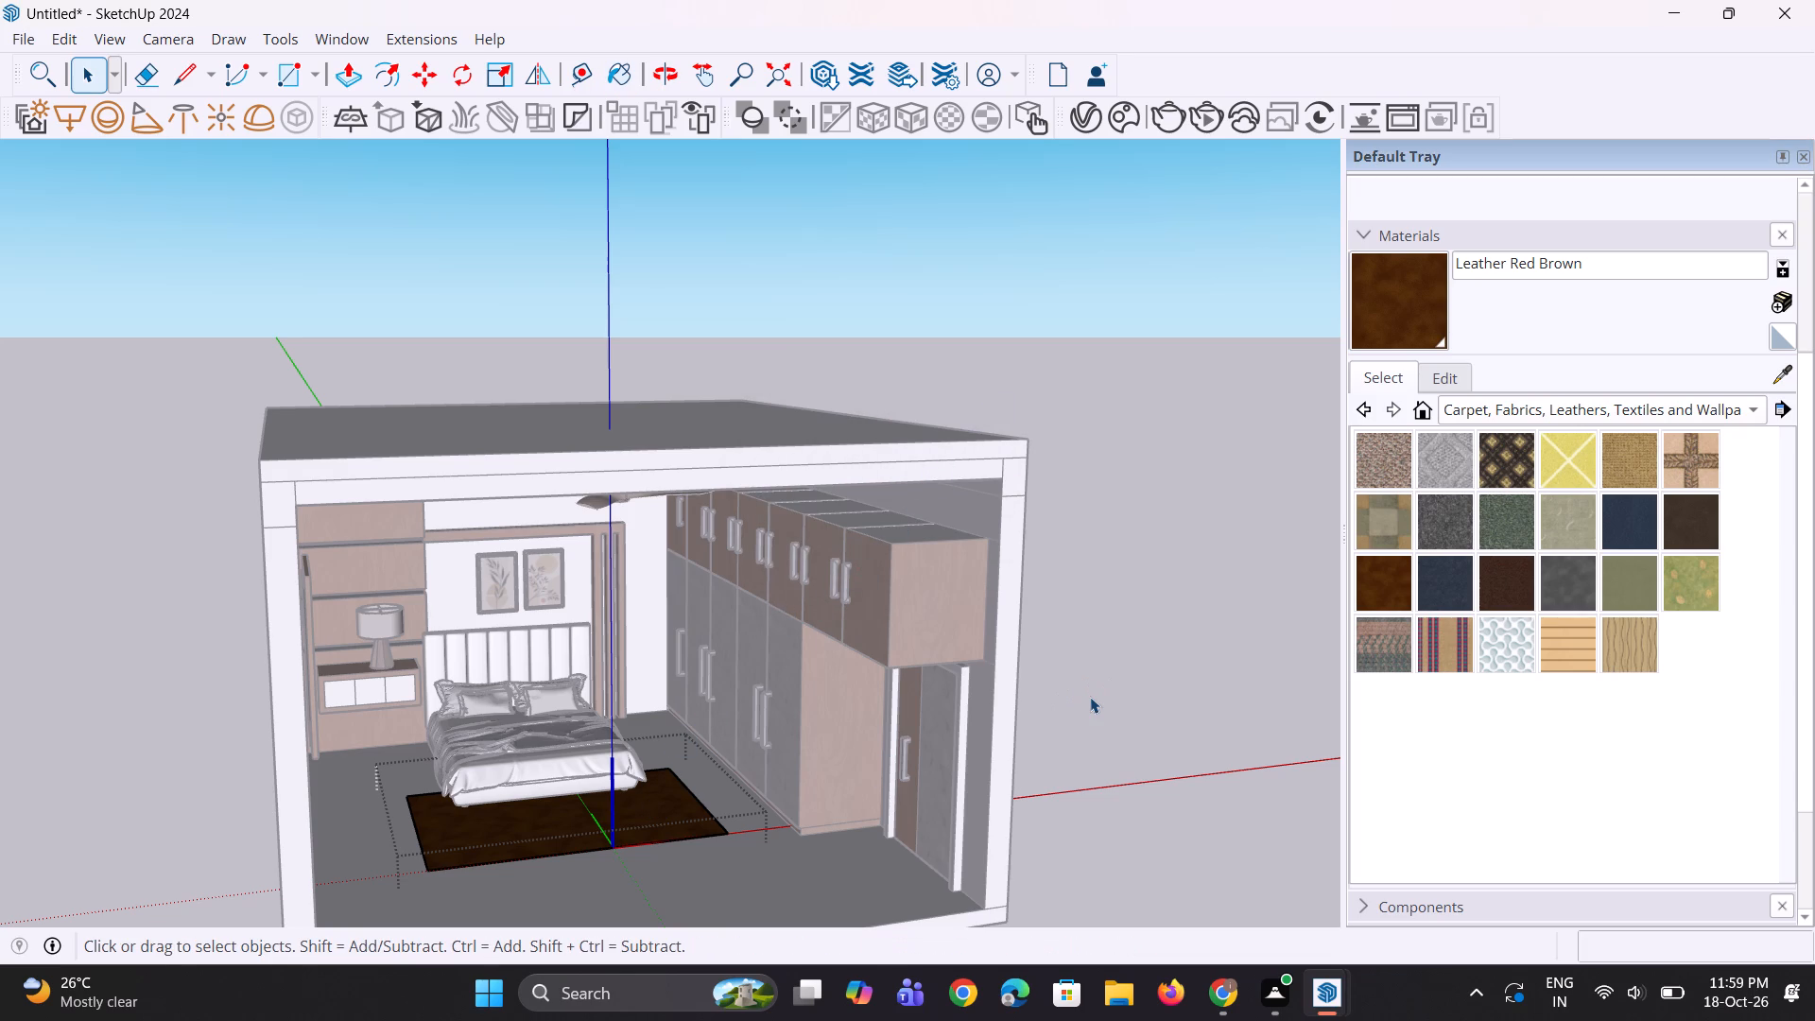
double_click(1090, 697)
Save the model in the Documents folder under the name SSSSSSS.
key("ctrl+s")
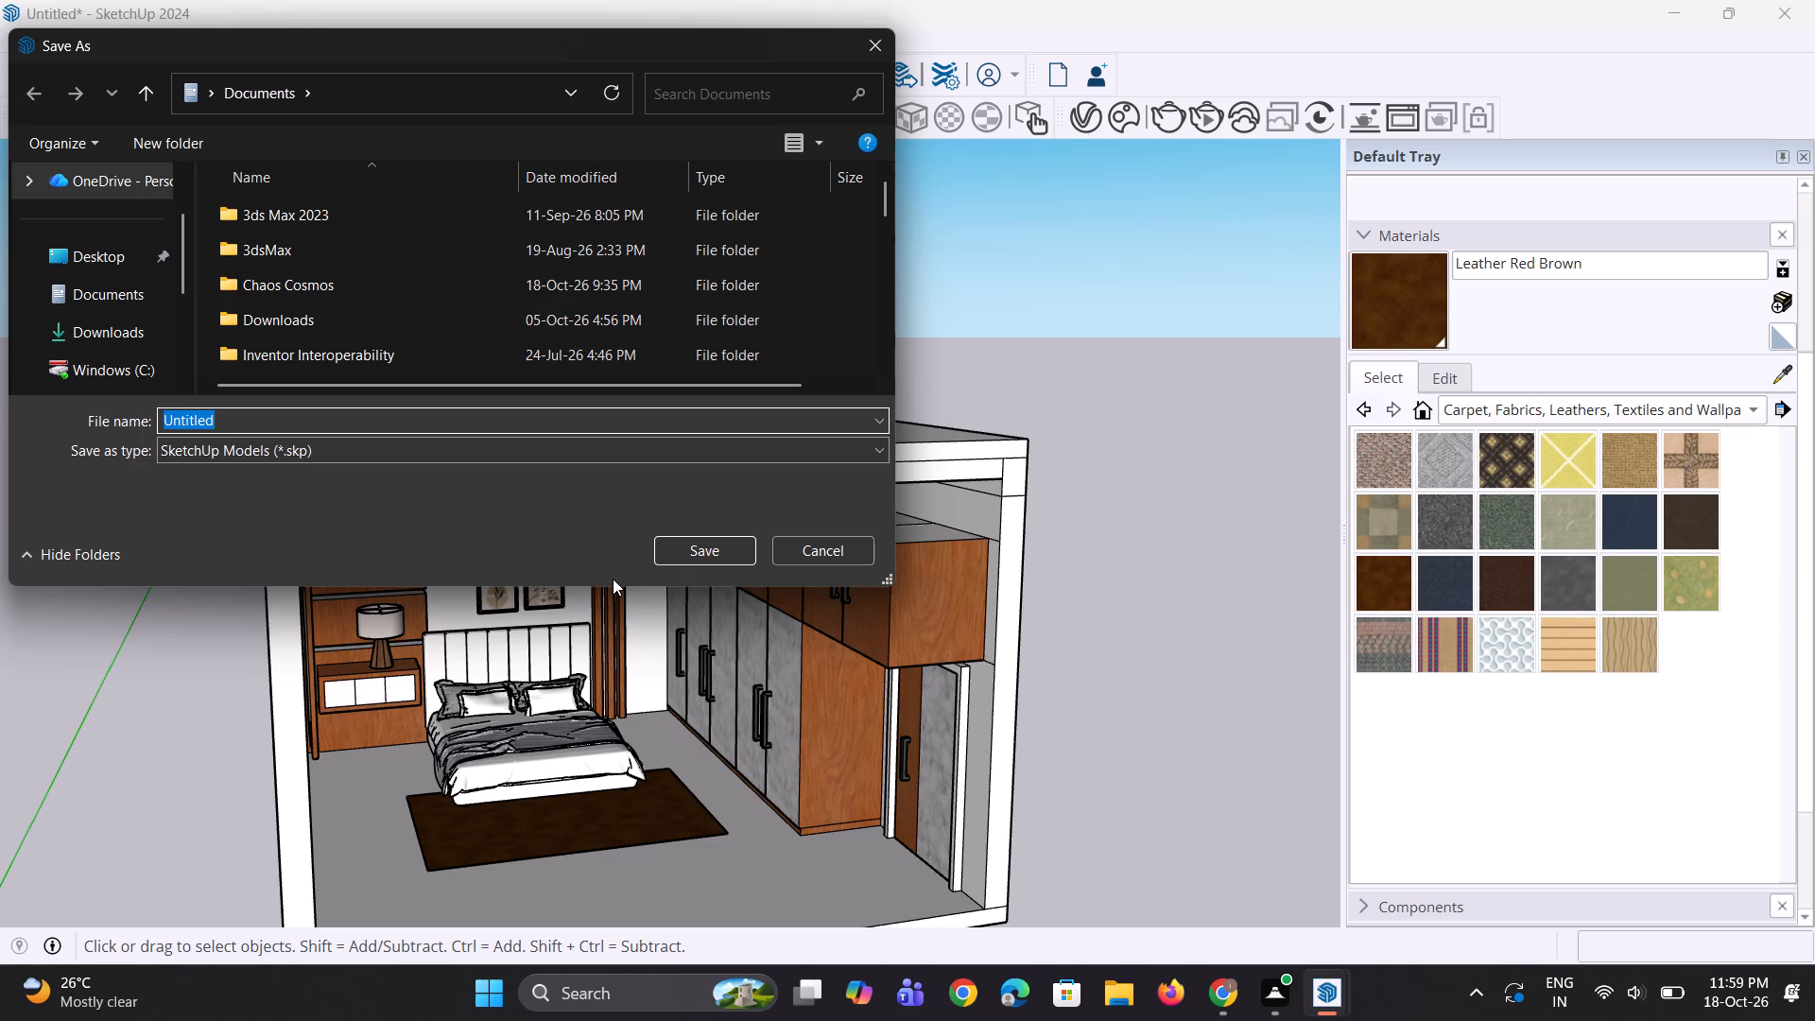
type("SSSSSSS")
key("Return")
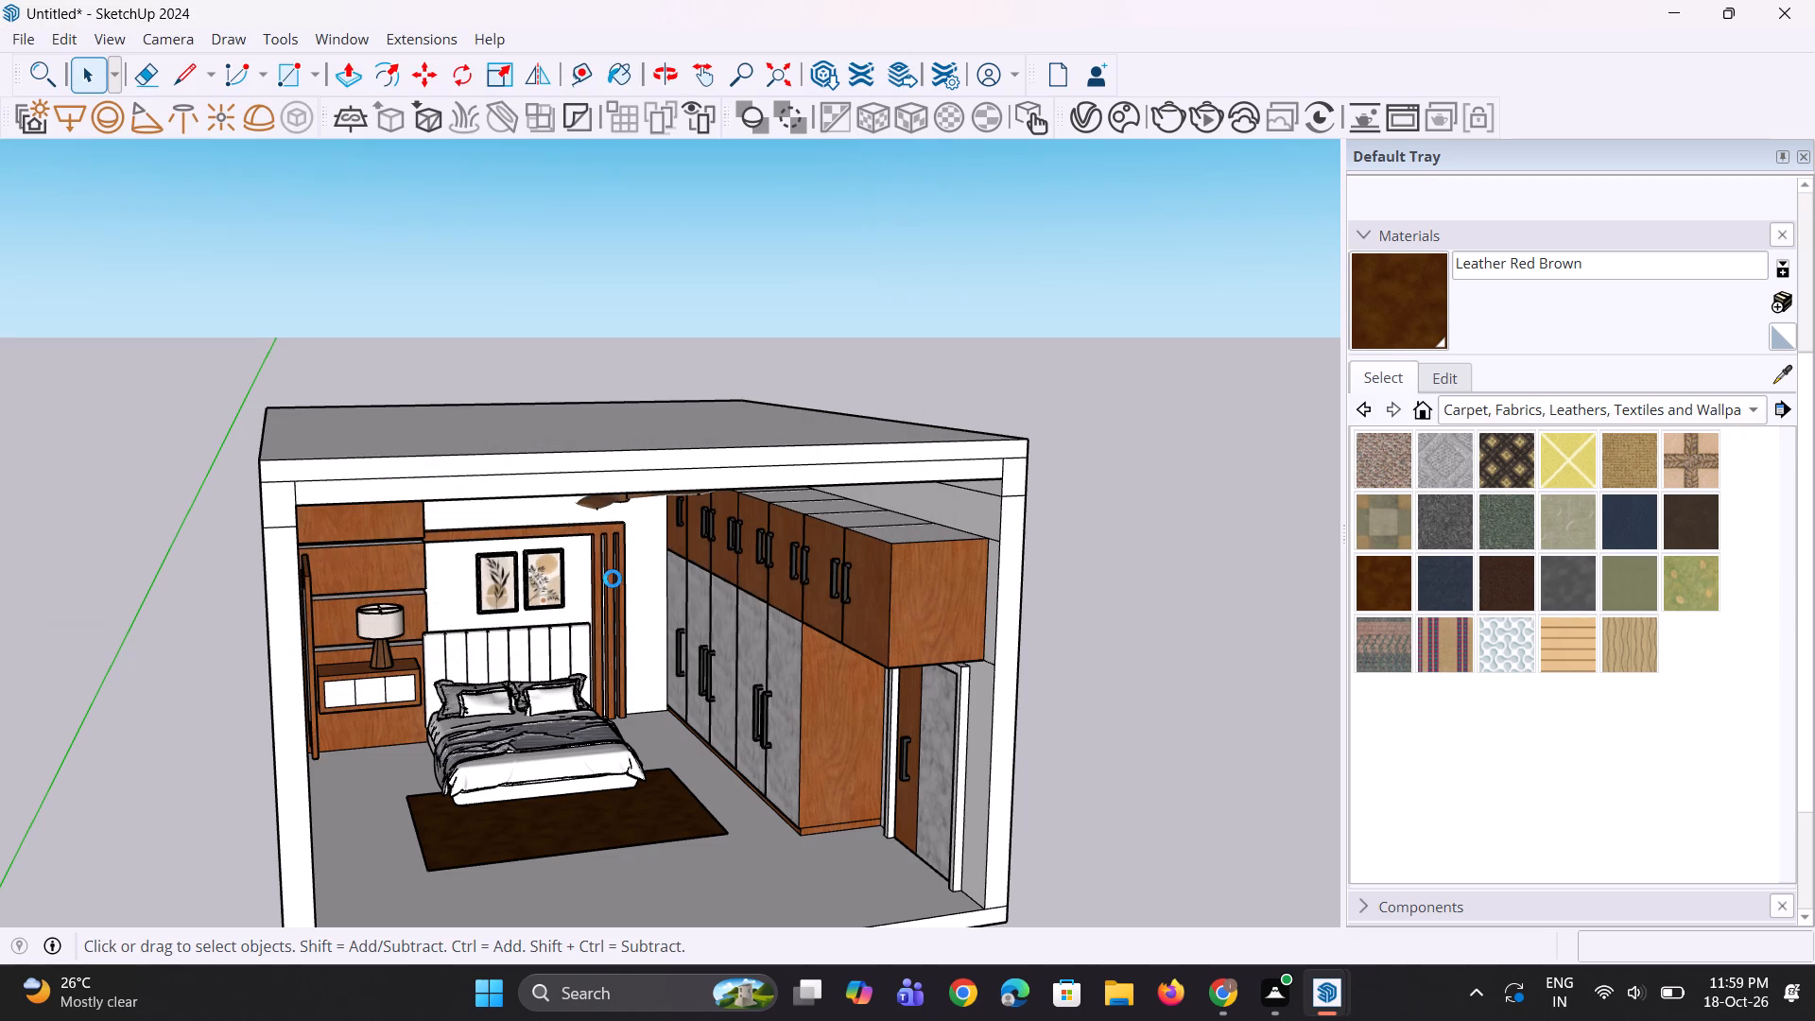
Open the rug component, paint it with Upholstery Striped Multi-Colored, and close the component.
scroll(564, 528, "down", 3)
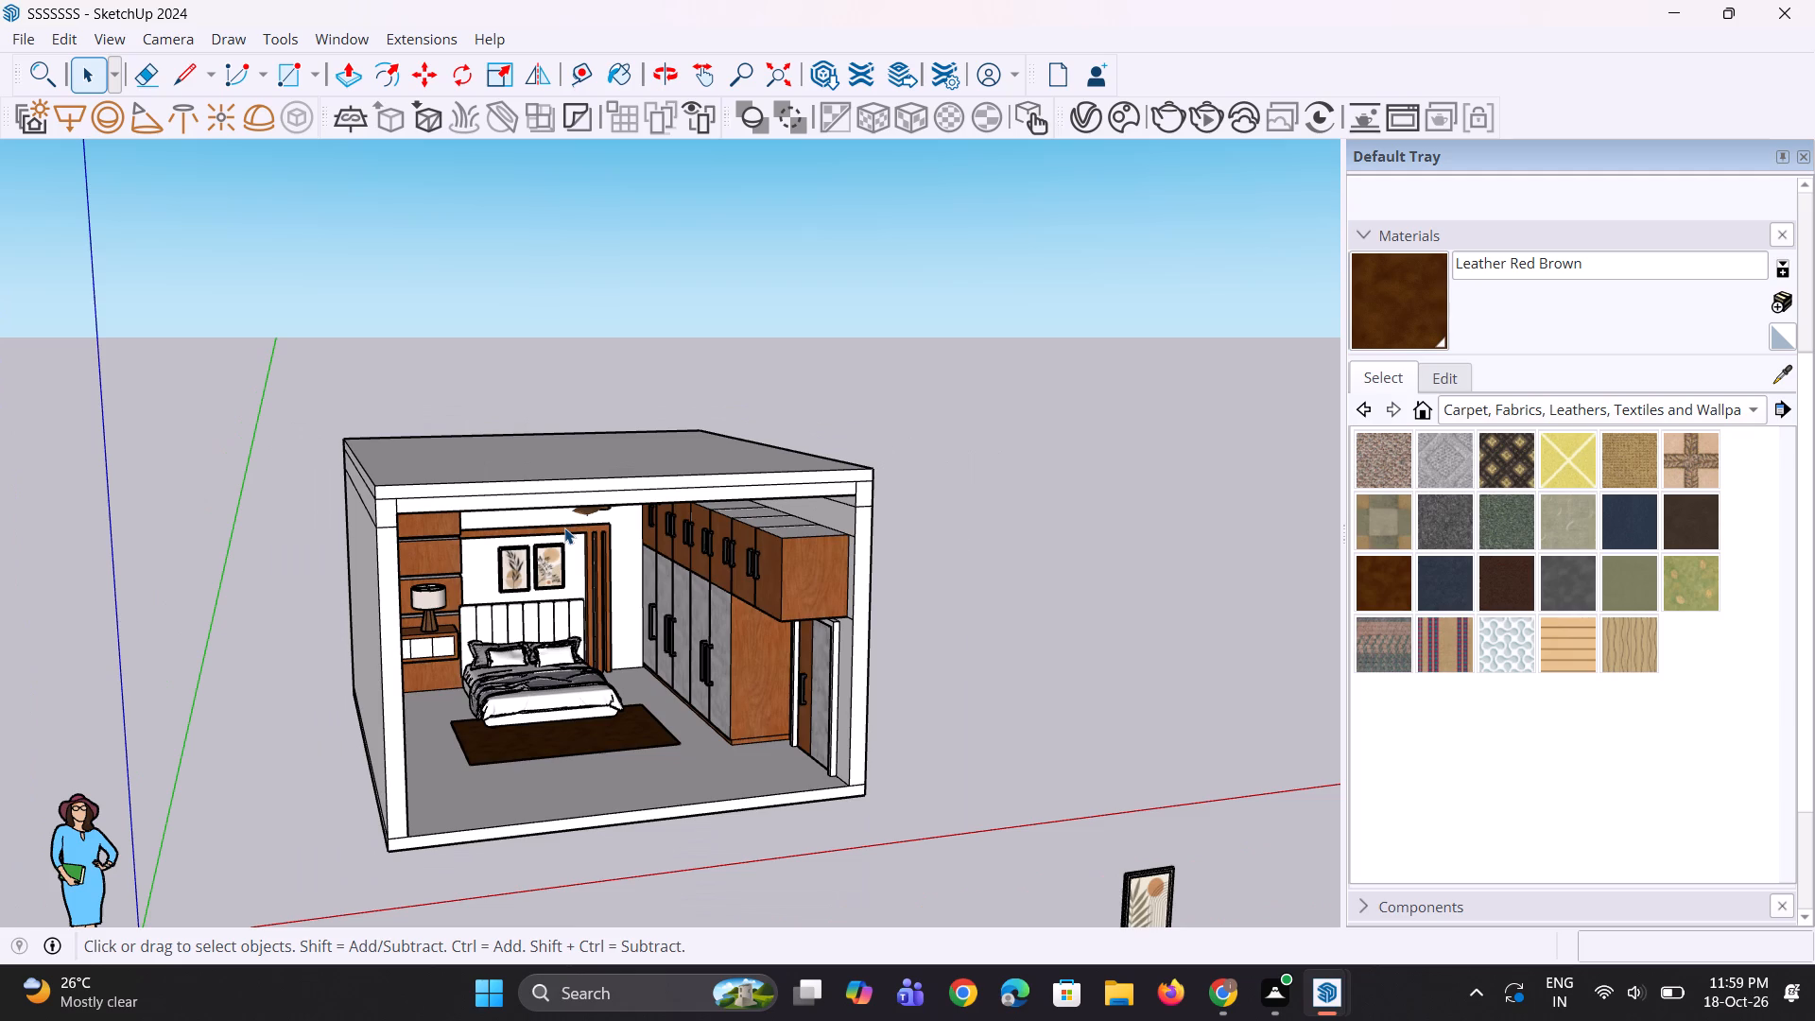
scroll(581, 801, "up", 7)
left_click(531, 725)
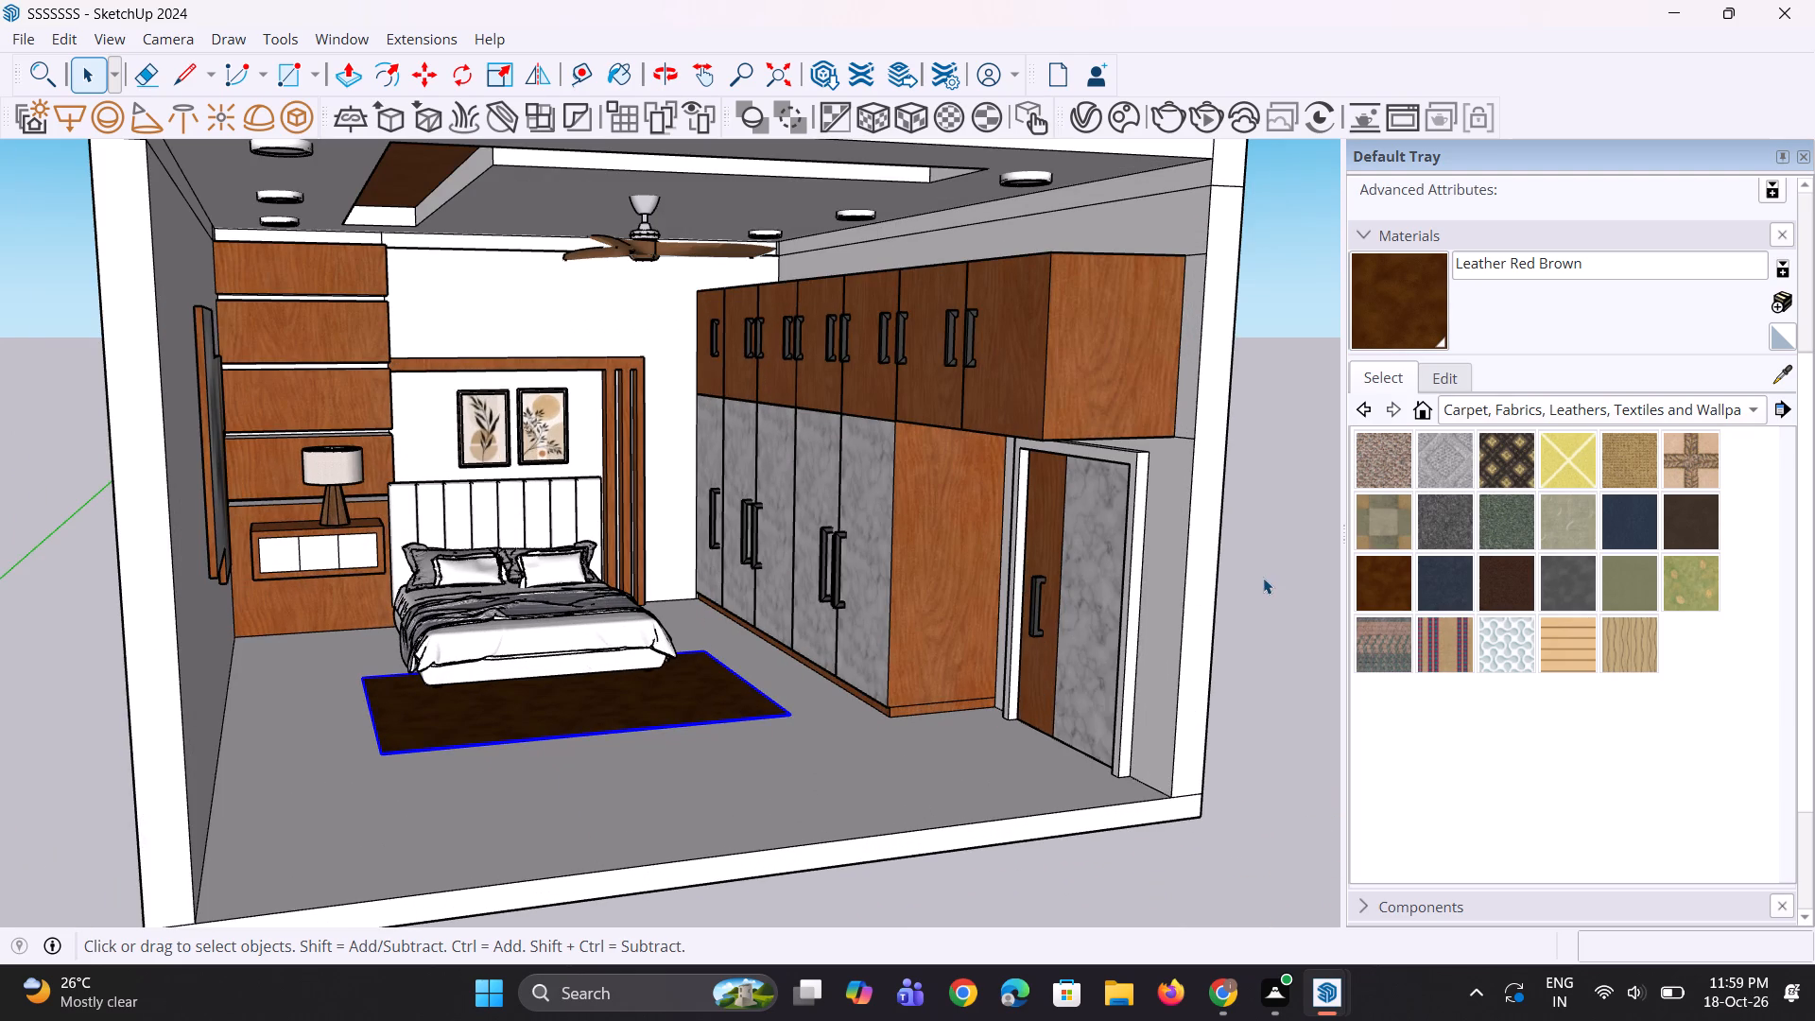
right_click(689, 695)
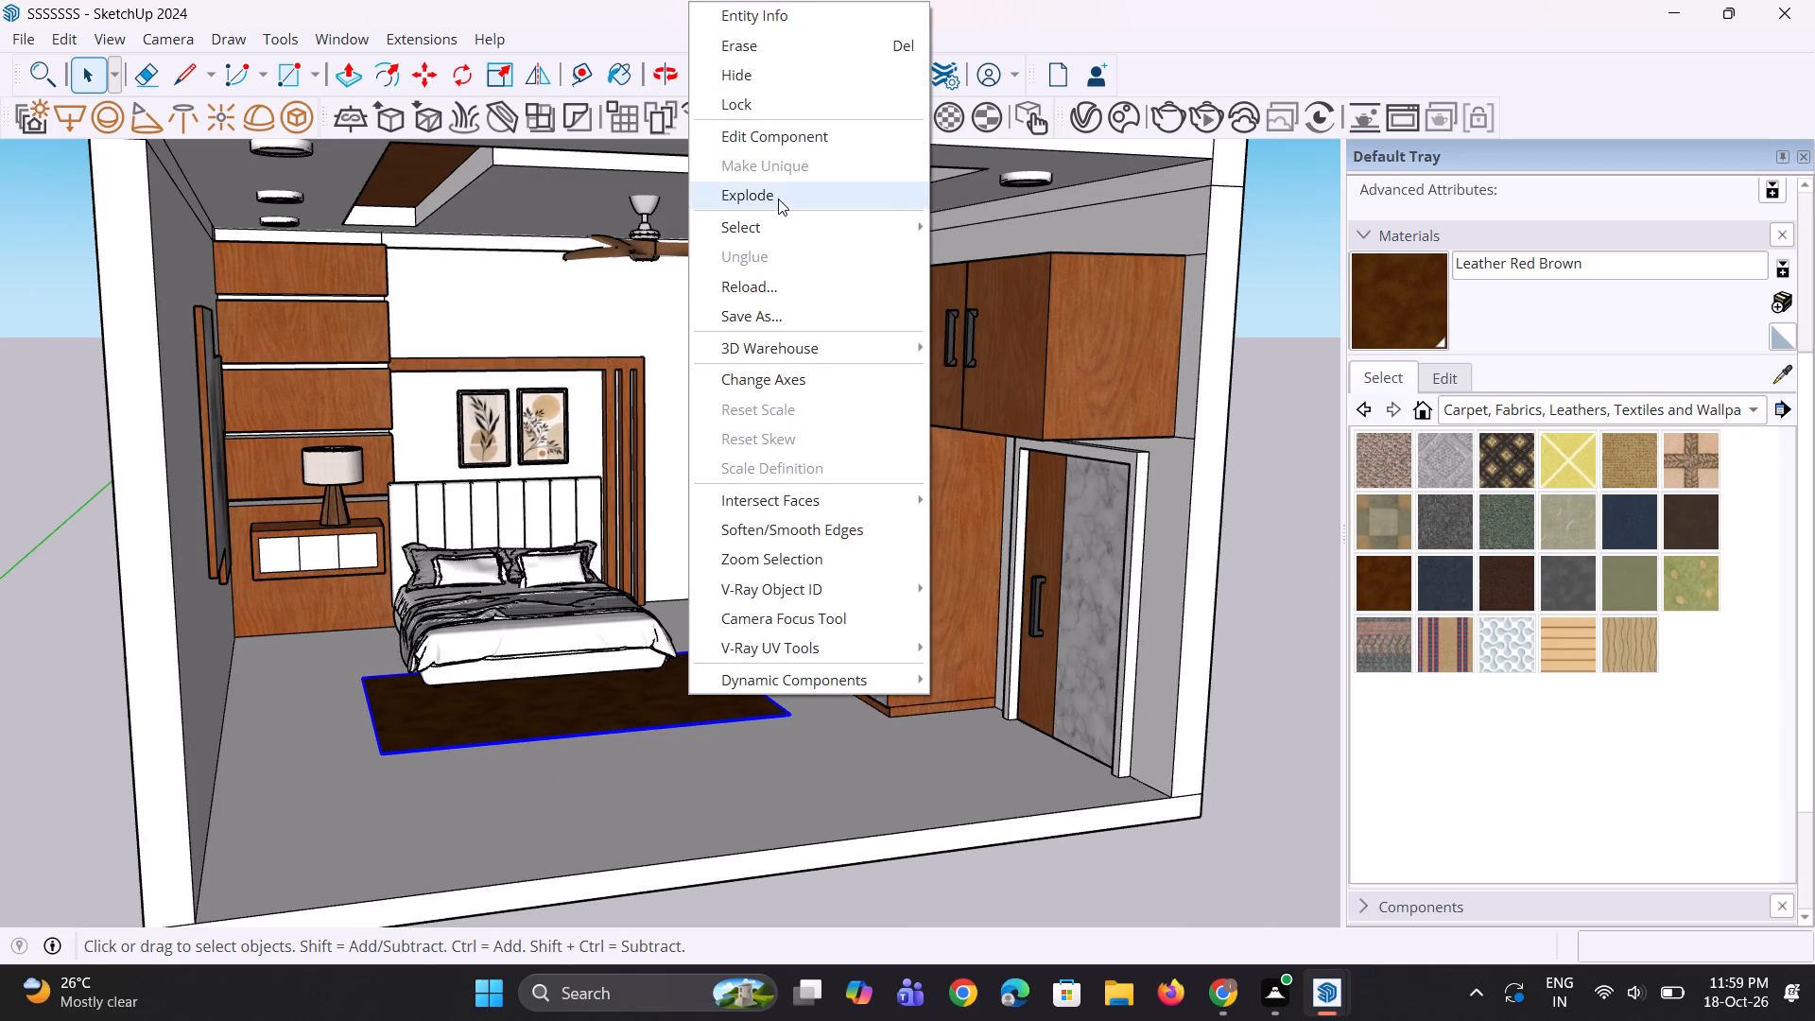
left_click(793, 147)
left_click(1465, 649)
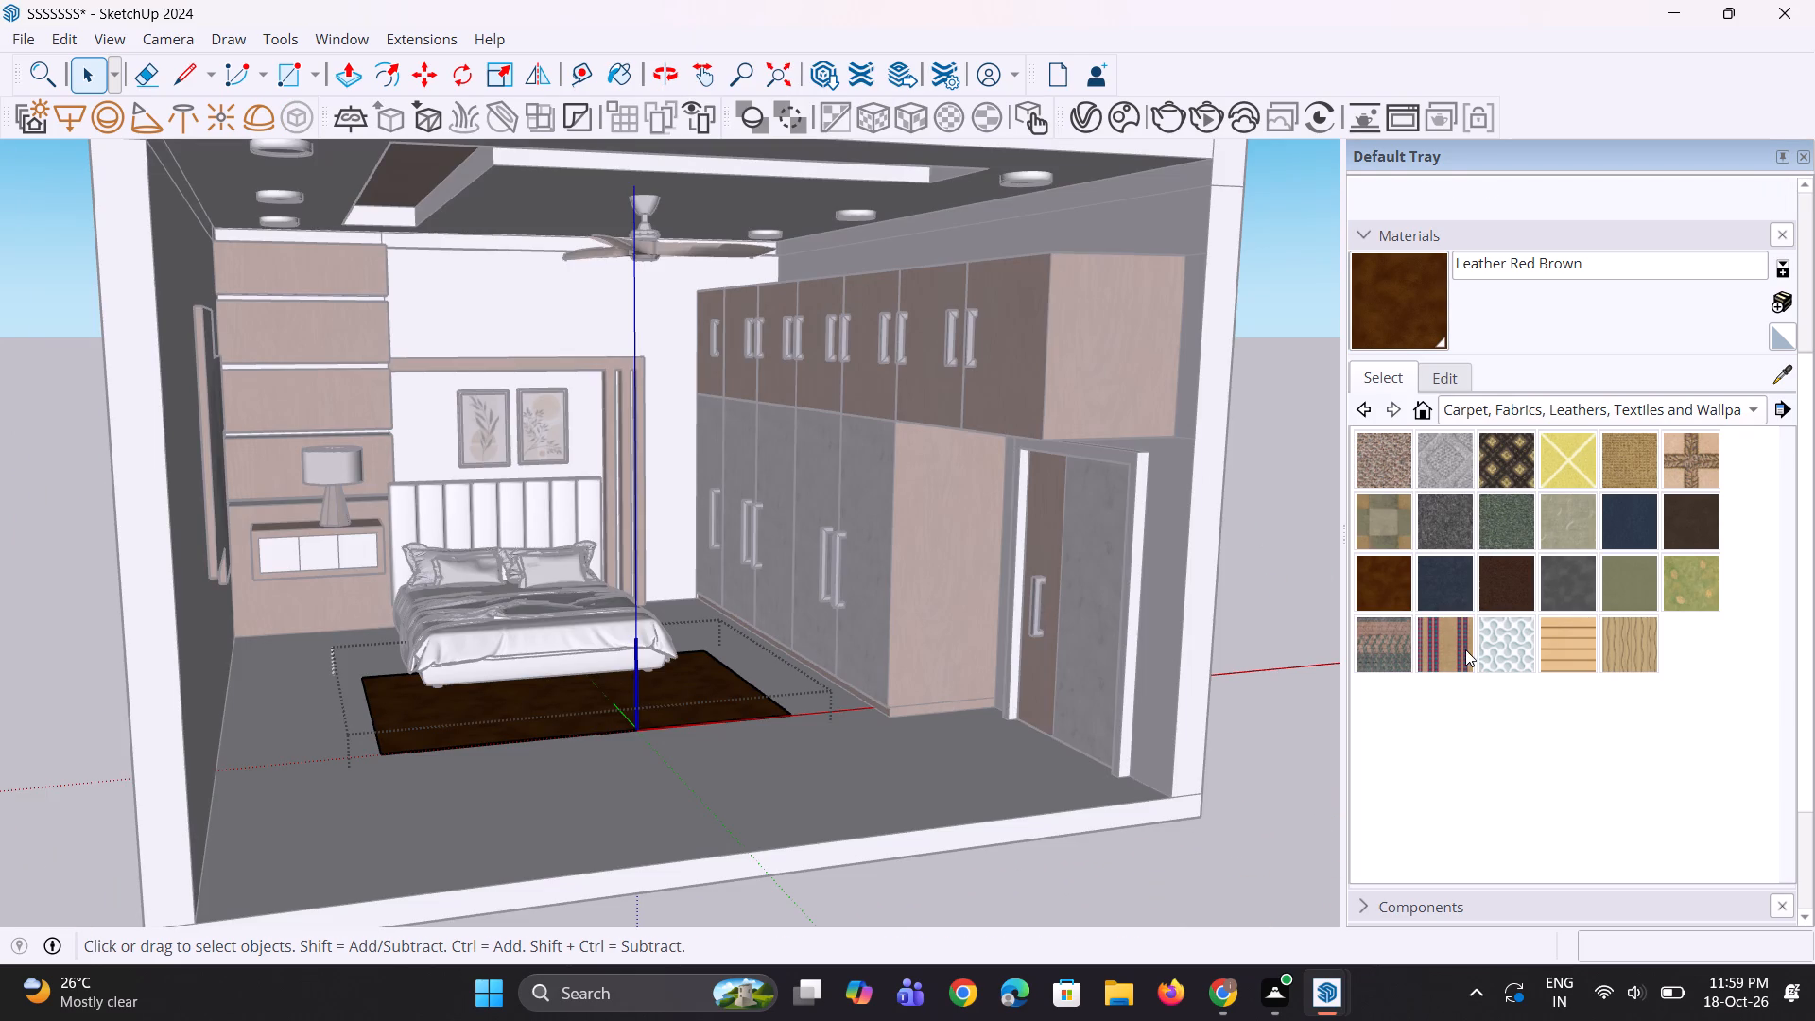
scroll(750, 675, "up", 2)
left_click(719, 681)
scroll(467, 742, "down", 5)
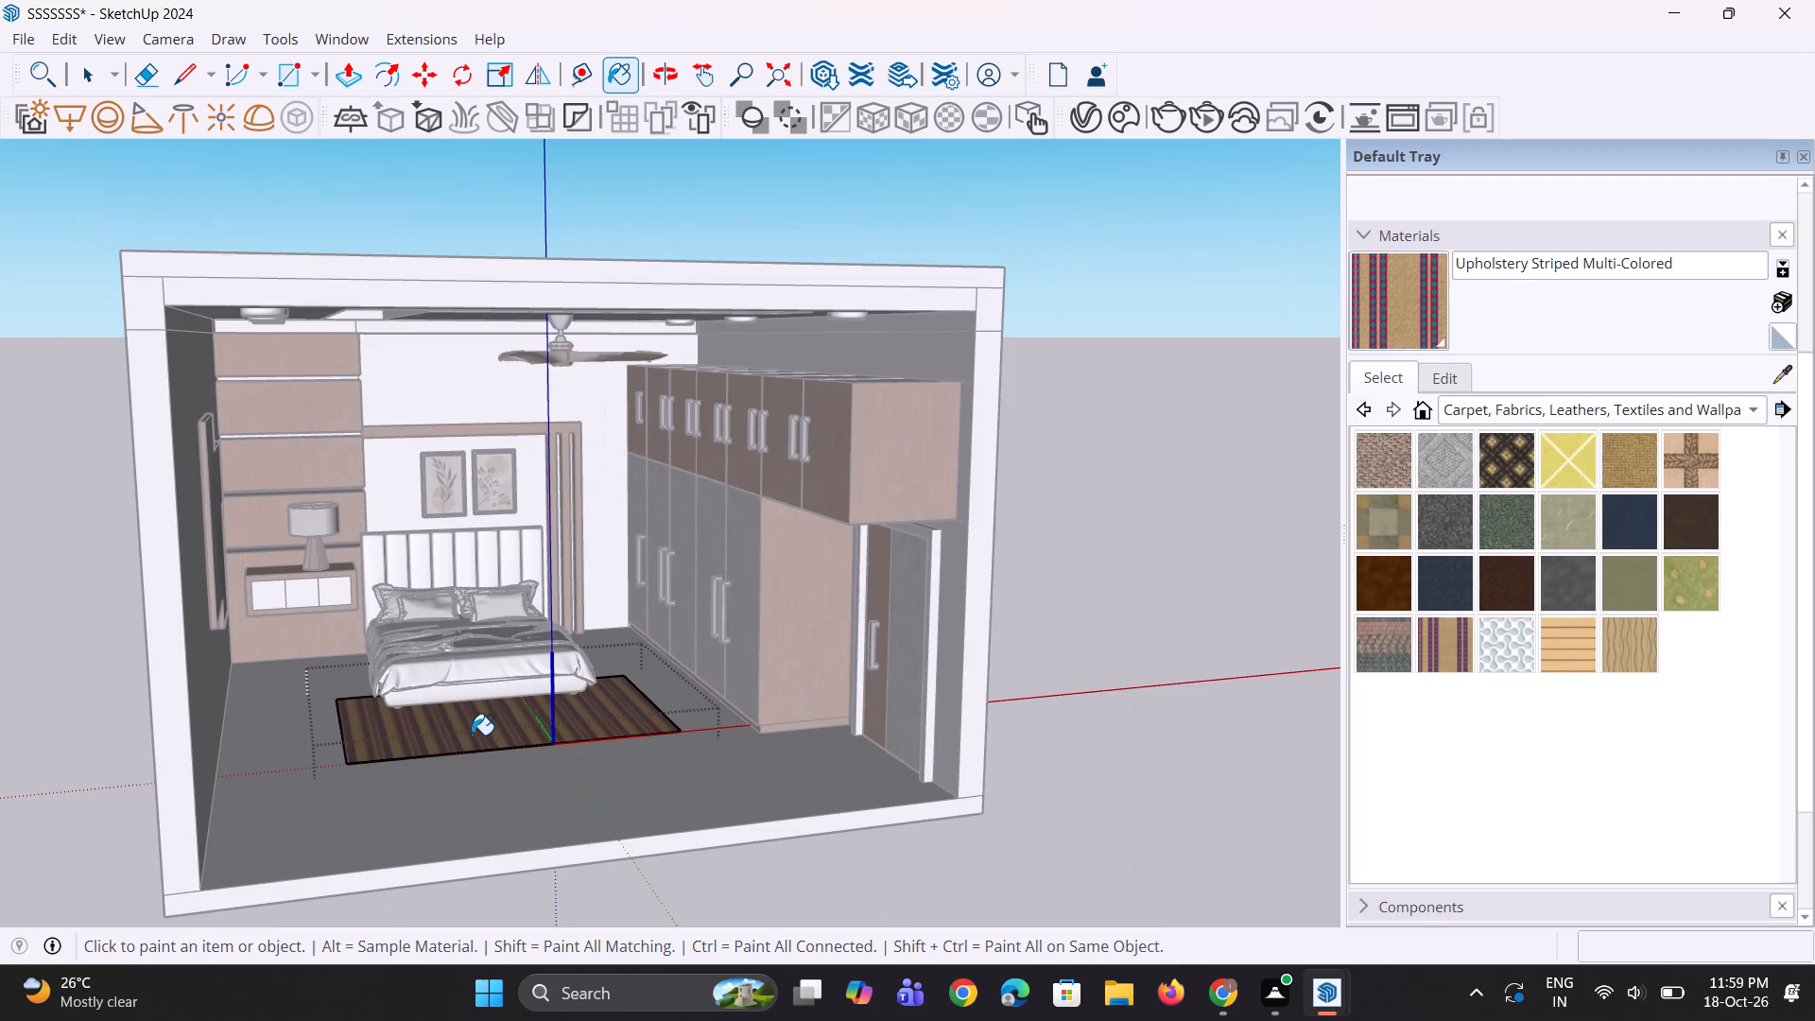
scroll(472, 735, "down", 3)
middle_click_drag(500, 731, 511, 741)
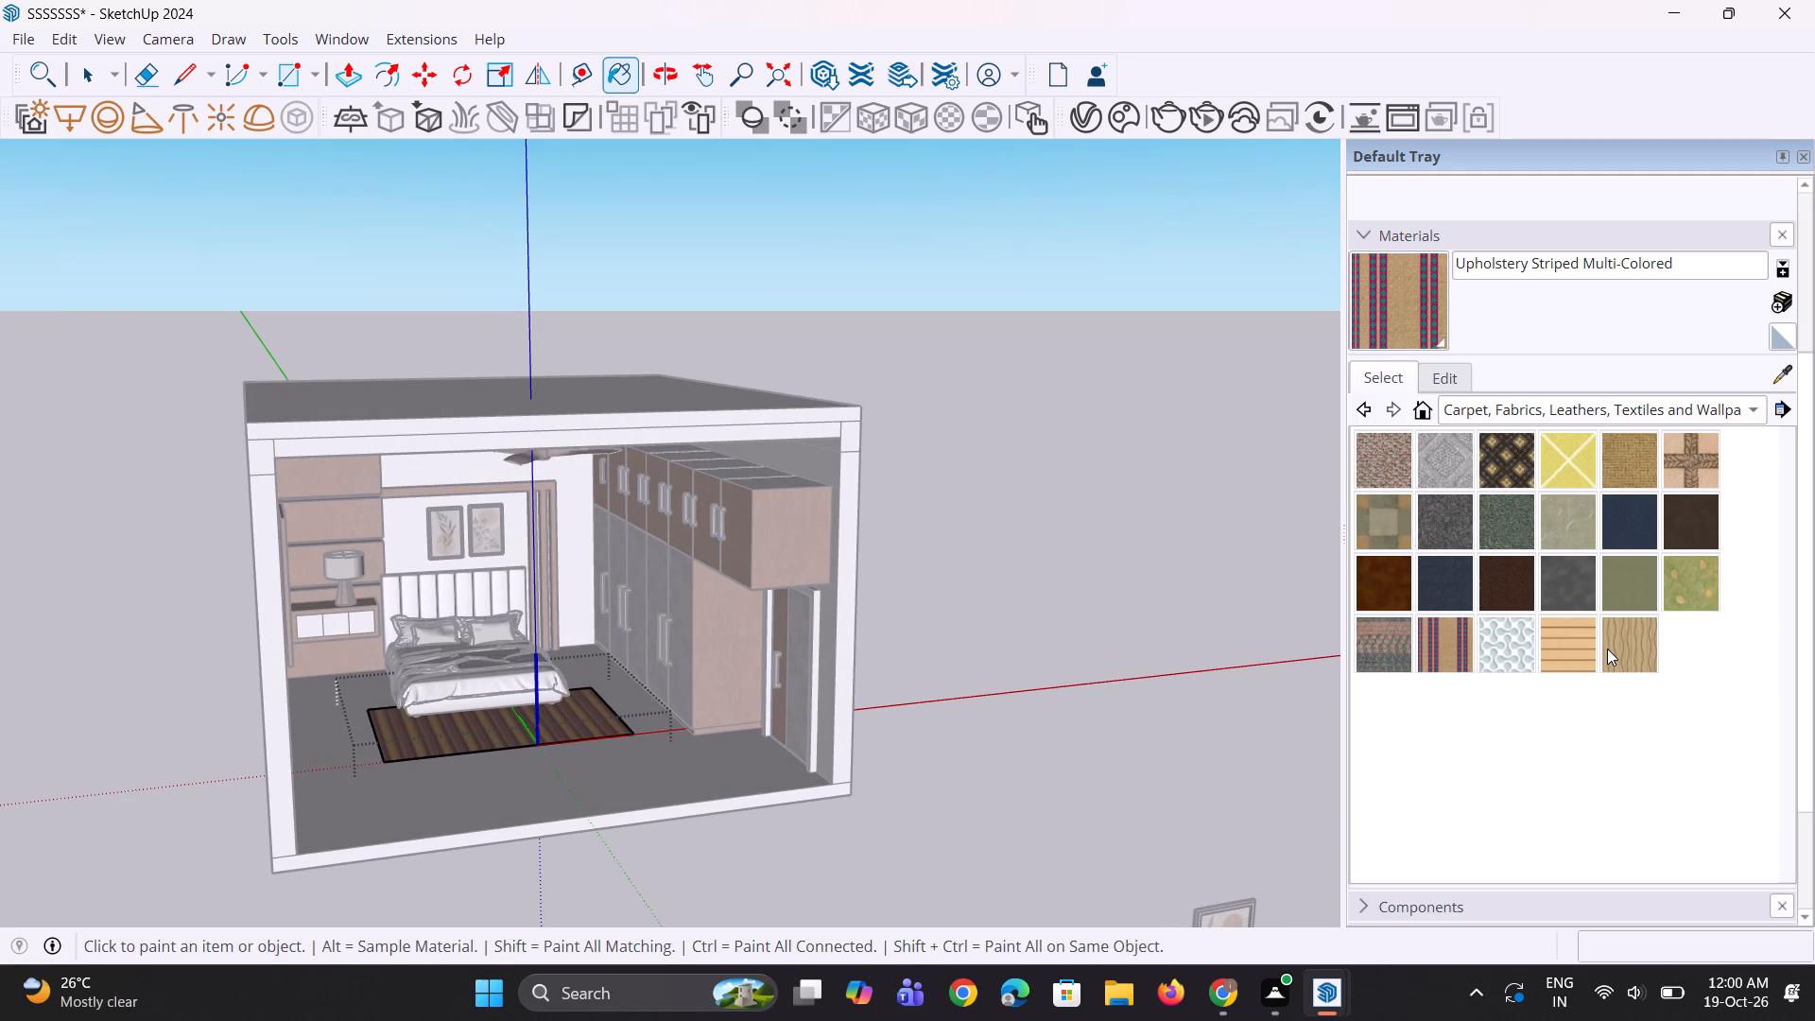
double_click(1063, 690)
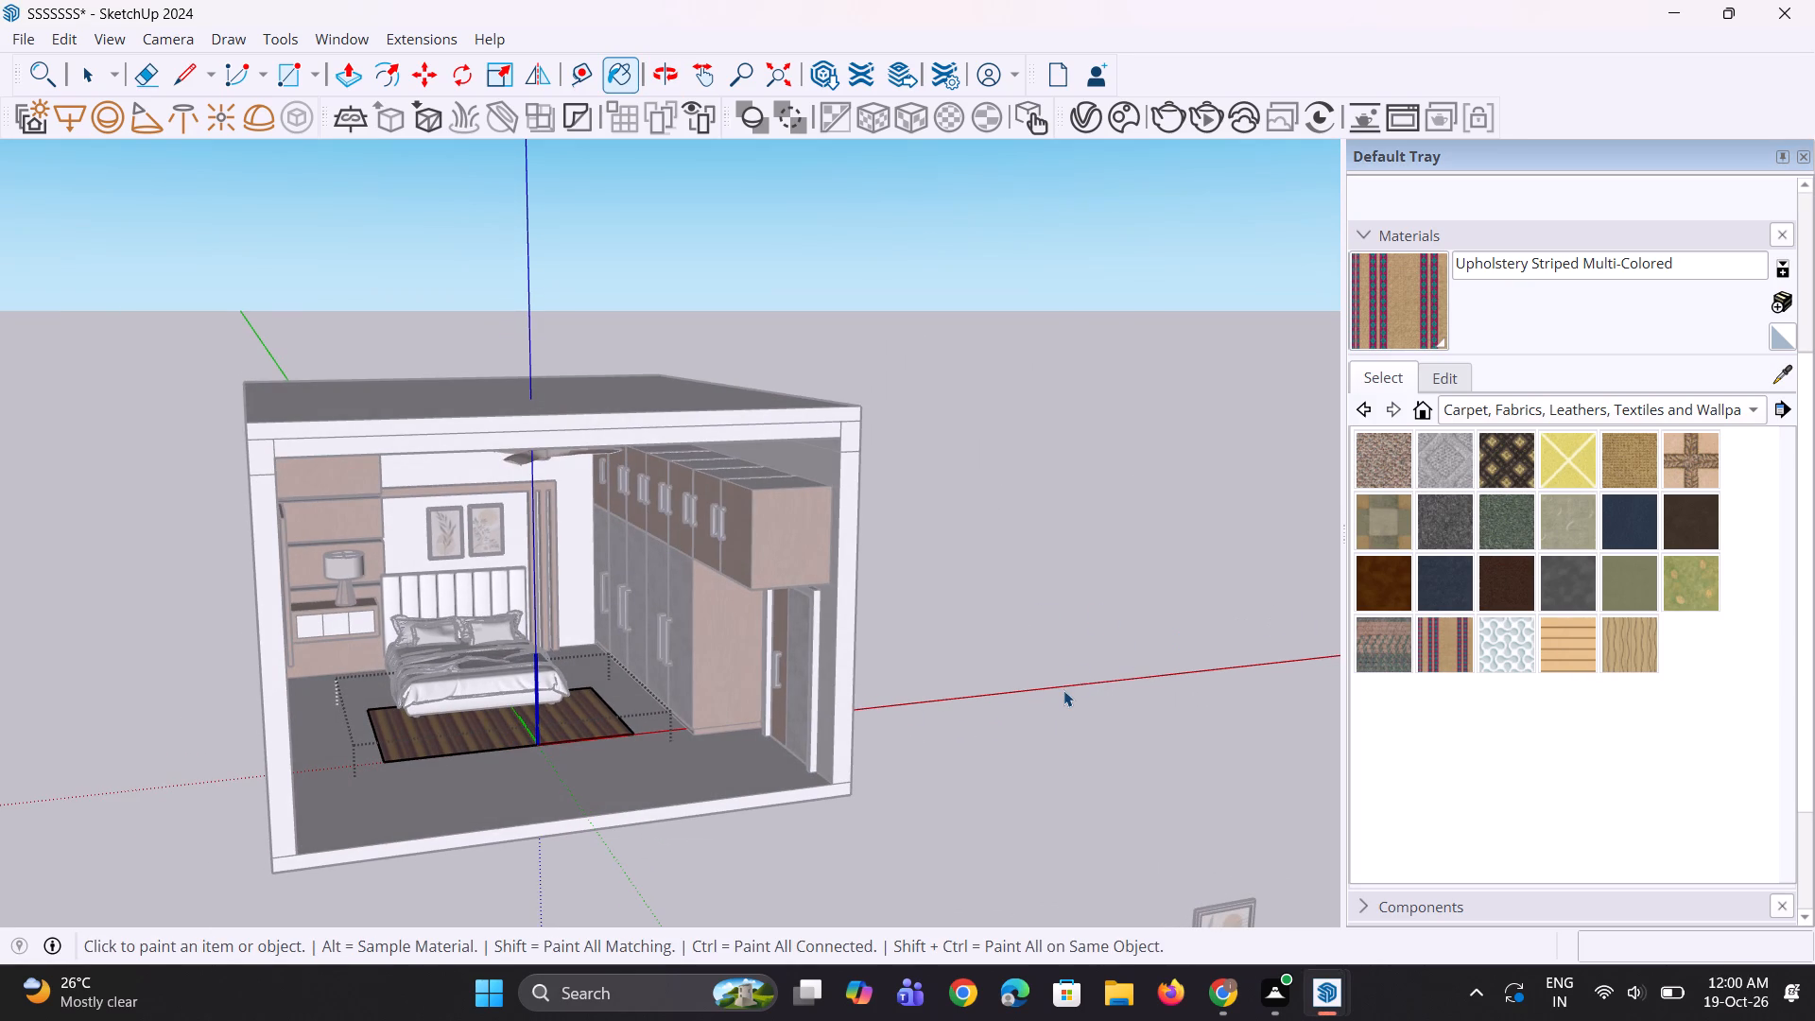
key("space")
key("space")
double_click(1062, 688)
scroll(587, 618, "down", 4)
middle_click_drag(569, 639, 582, 694)
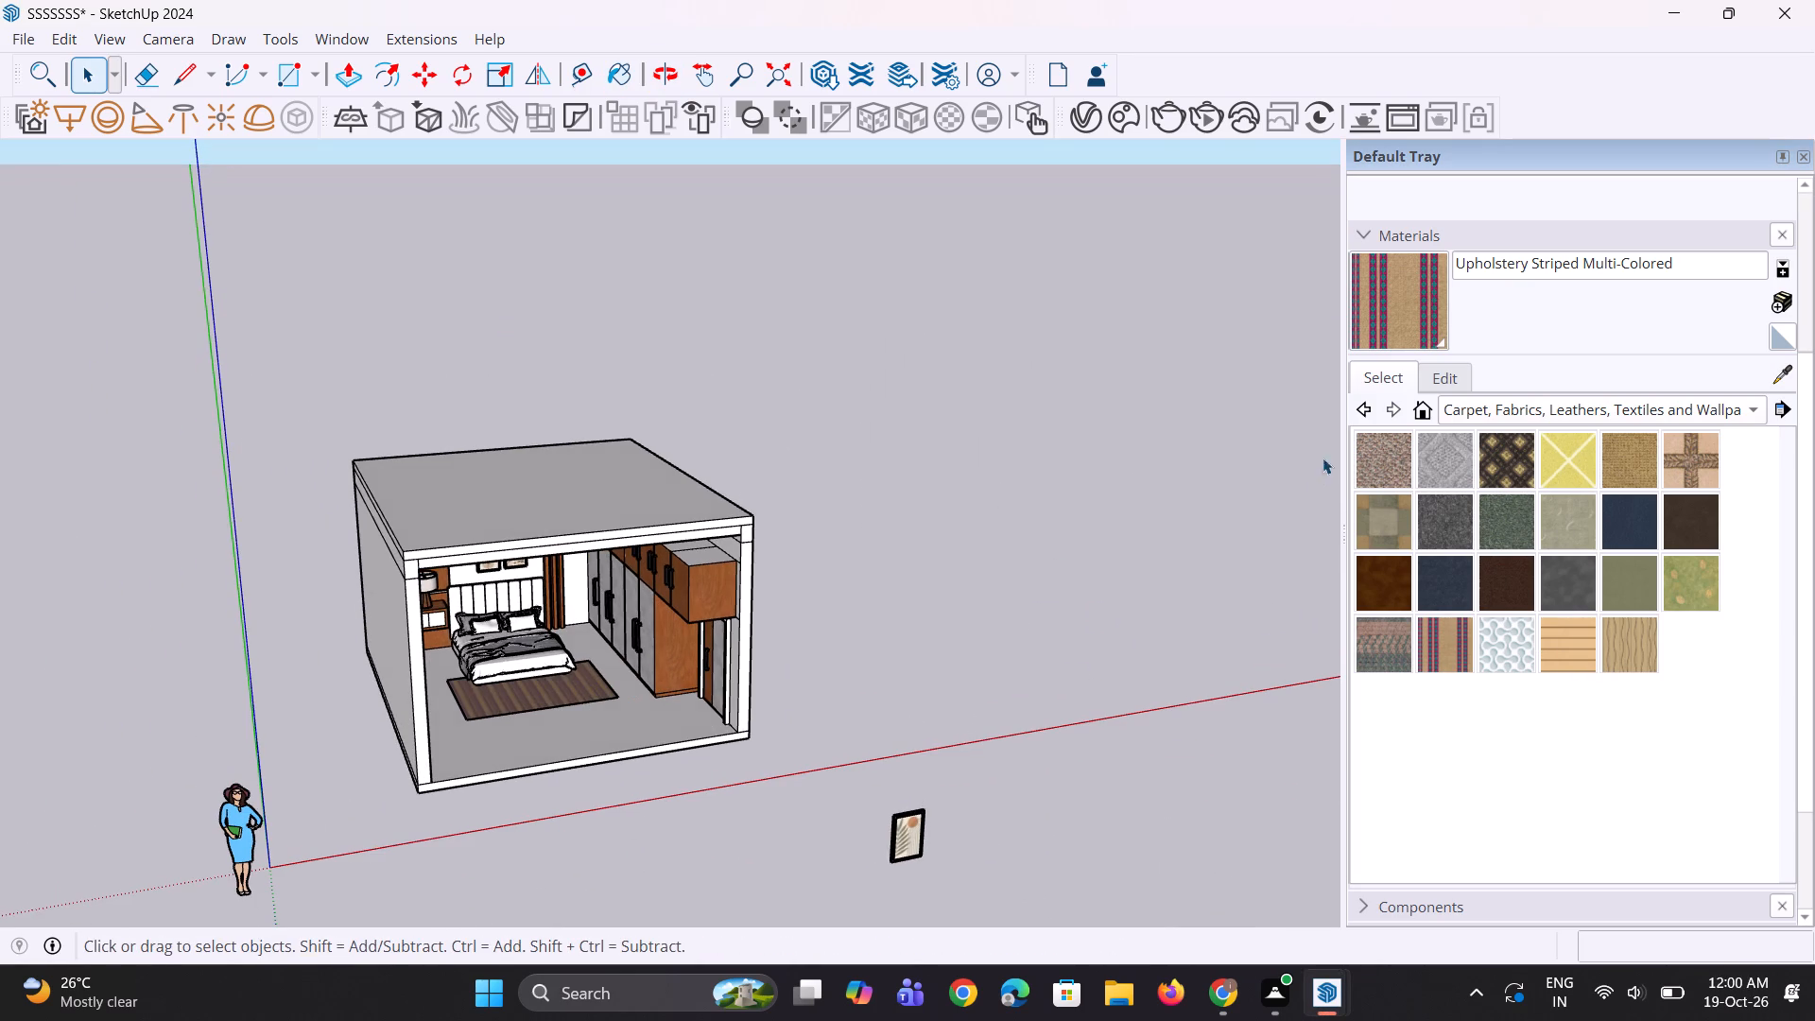
Recolour the rug's Upholstery Striped Multi-Colored material to a slightly darker, muted red.
left_click(1442, 389)
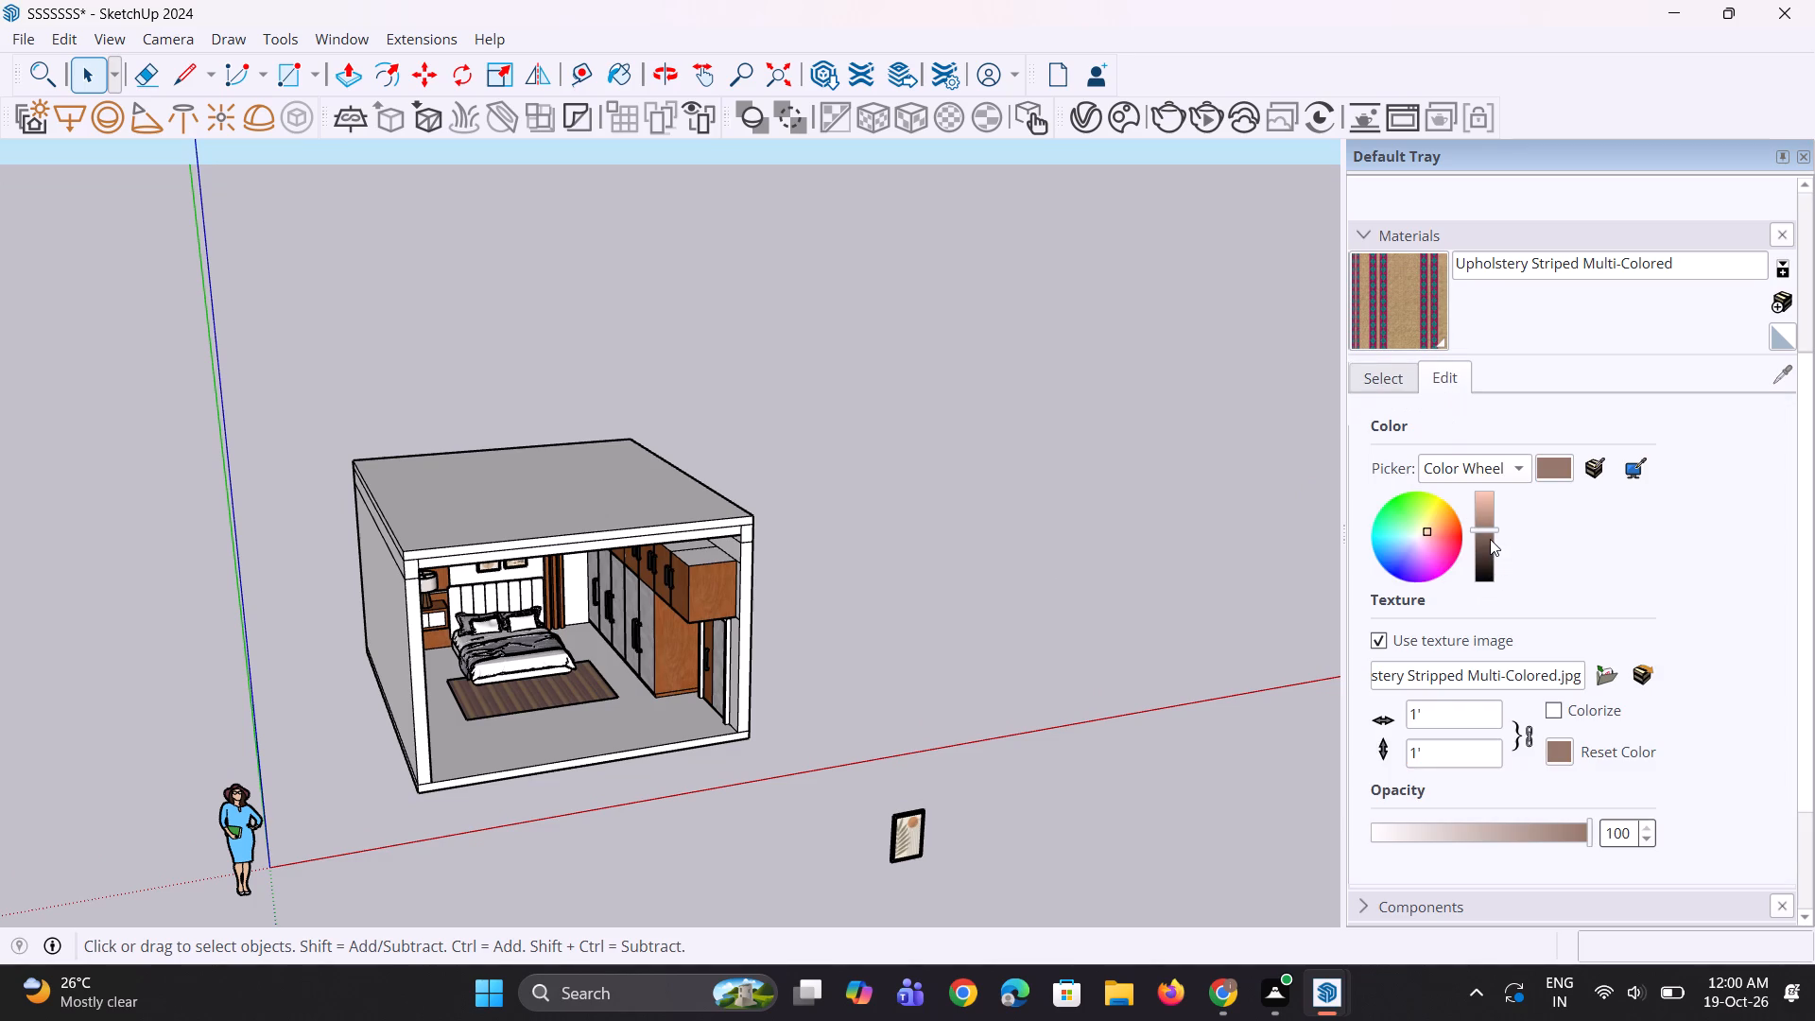
left_click_drag(1487, 527, 1487, 511)
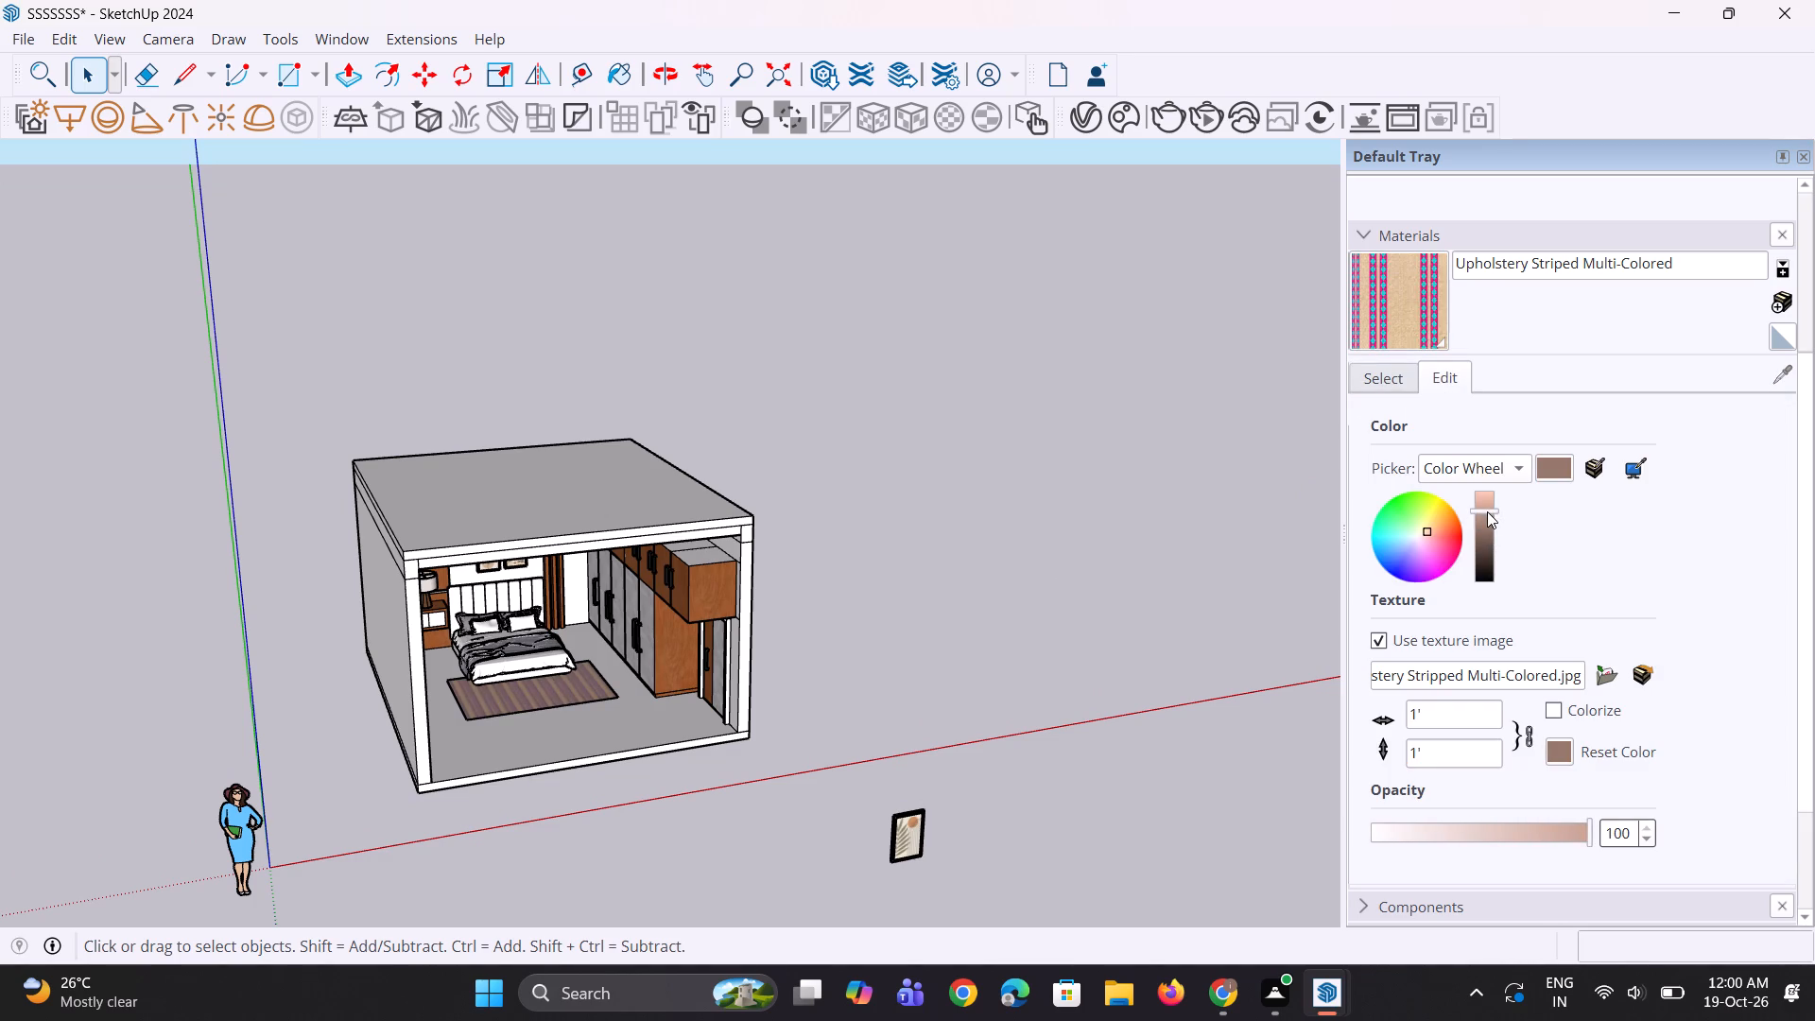
left_click_drag(1487, 511, 1494, 539)
left_click(1456, 541)
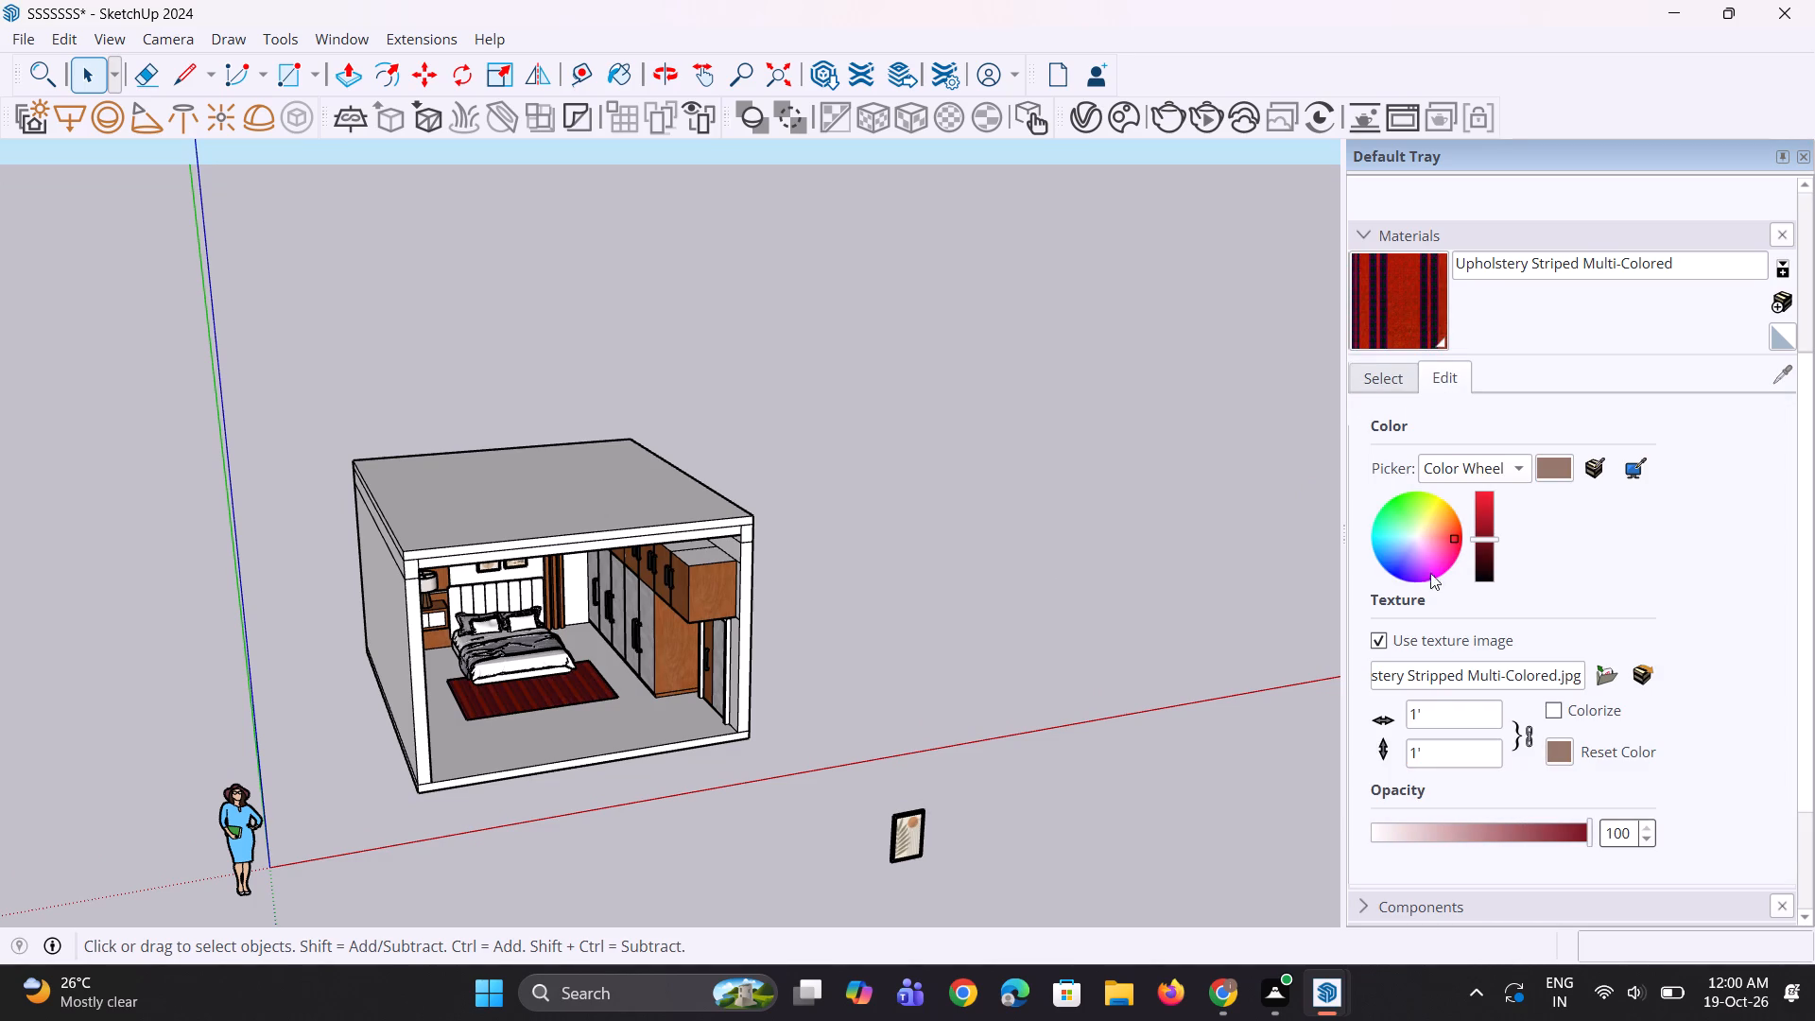
scroll(1051, 681, "up", 1)
scroll(1380, 562, "up", 1)
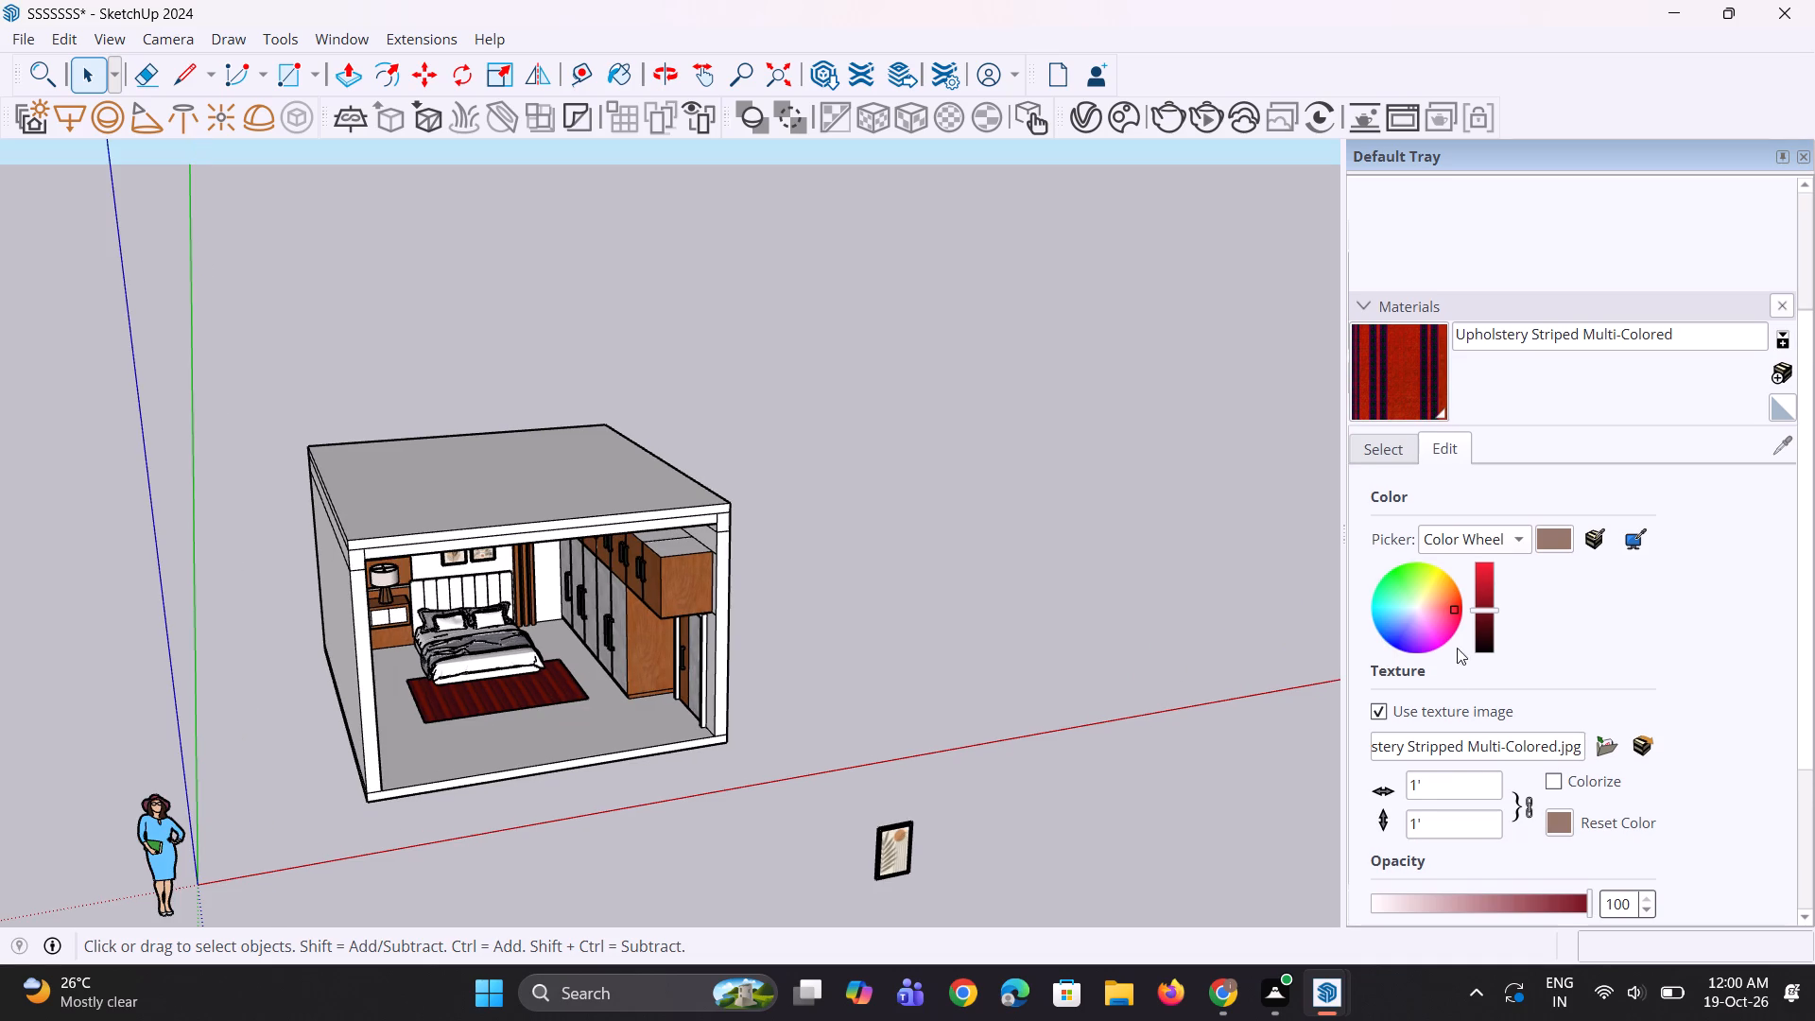
left_click(1441, 607)
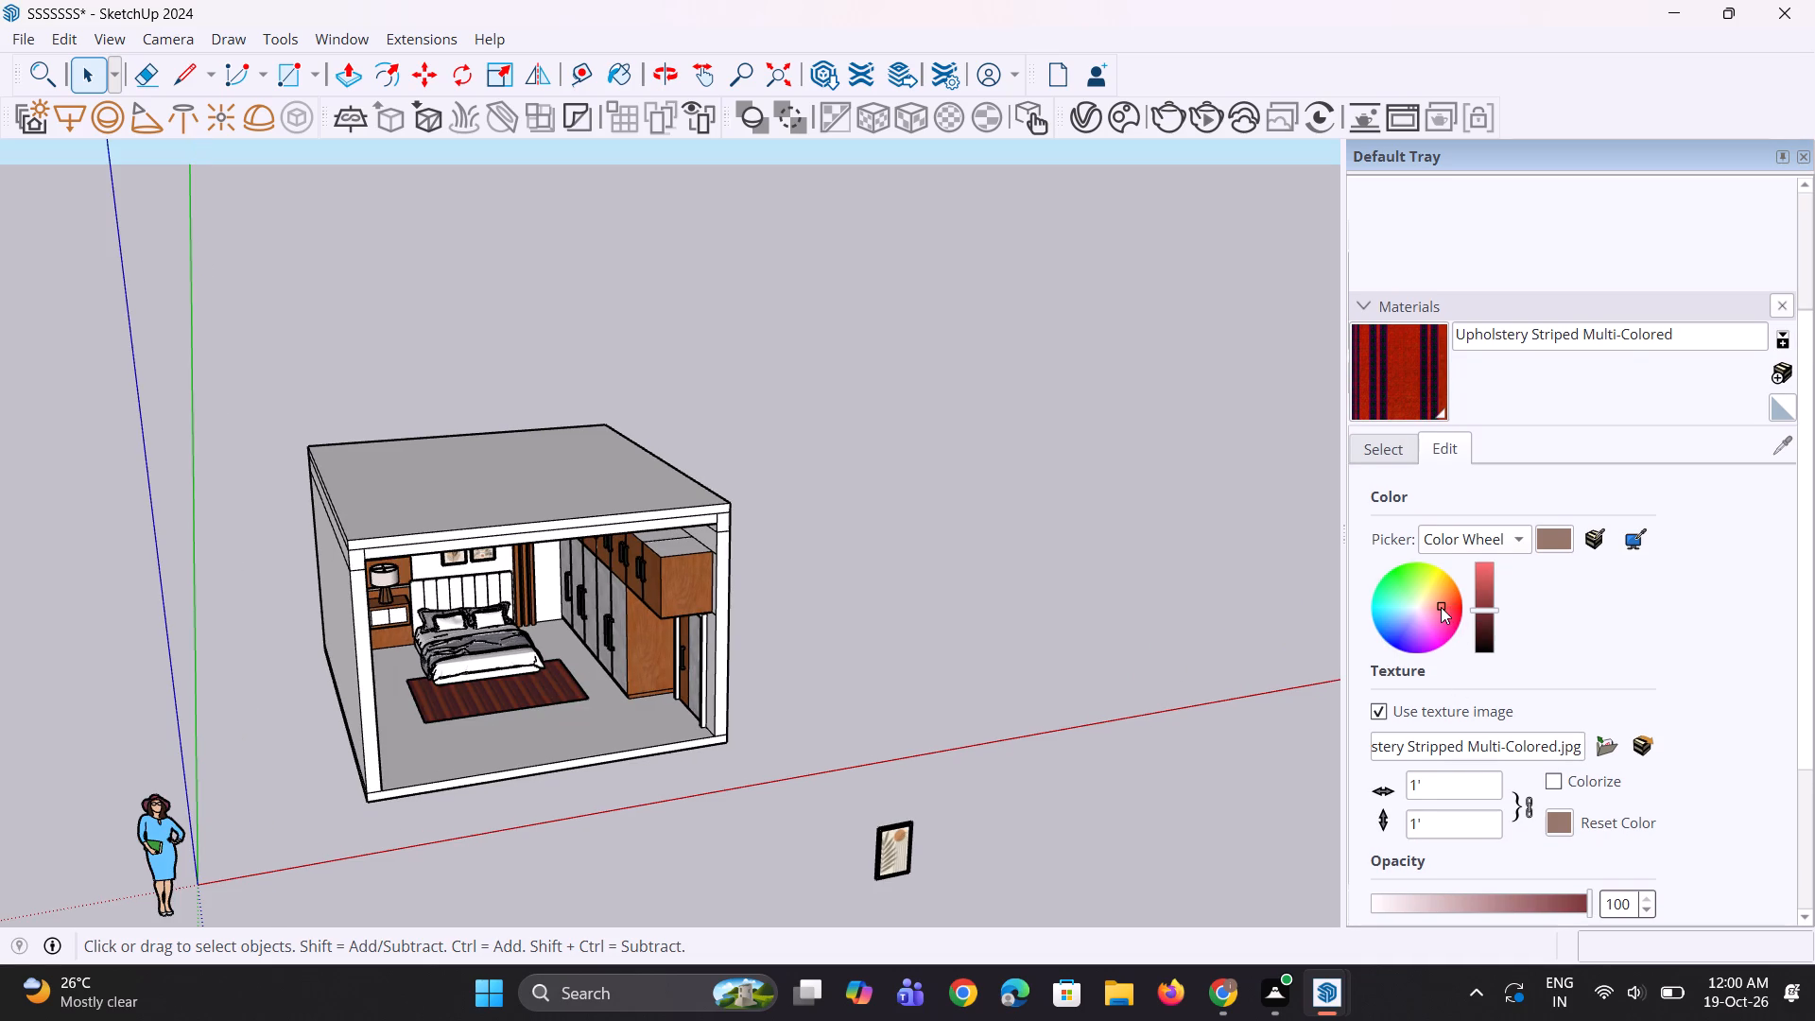
scroll(996, 696, "up", 2)
key("space")
left_click(892, 663)
key("space")
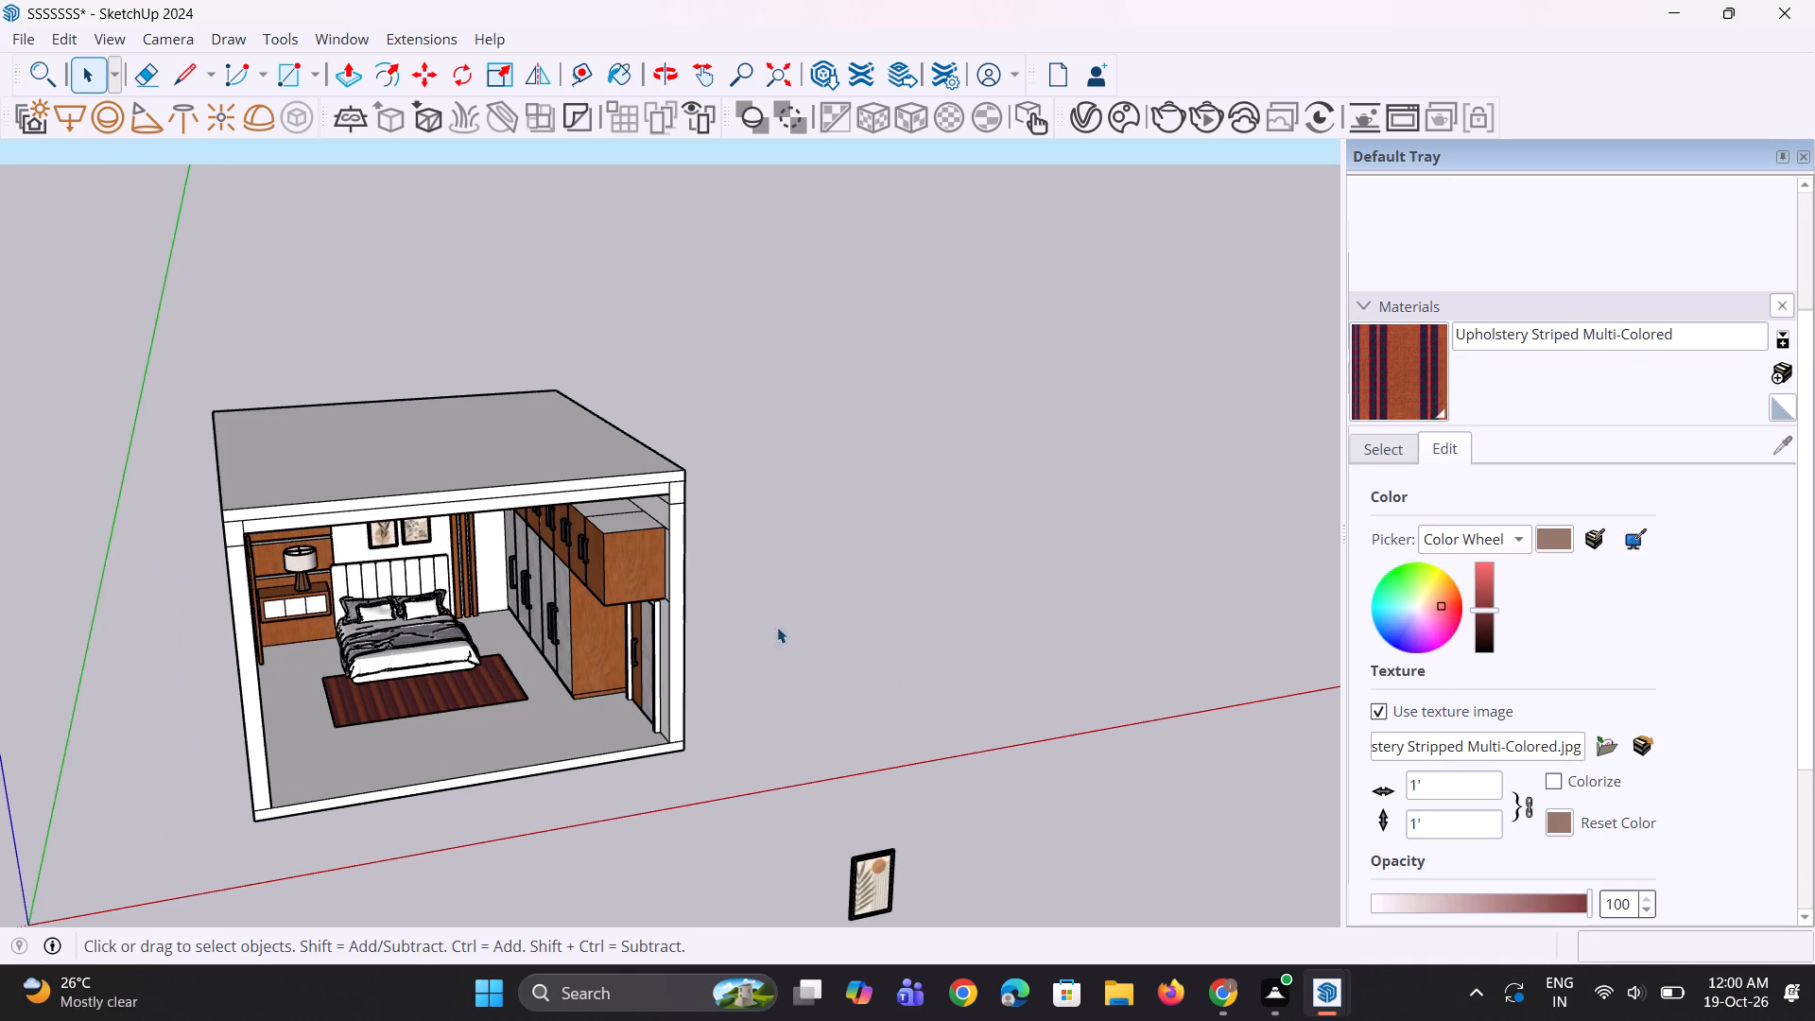
Examine the recoloured rug with the bed, wardrobe and ceiling from several angles.
scroll(518, 505, "down", 4)
scroll(437, 692, "up", 10)
middle_click(389, 653)
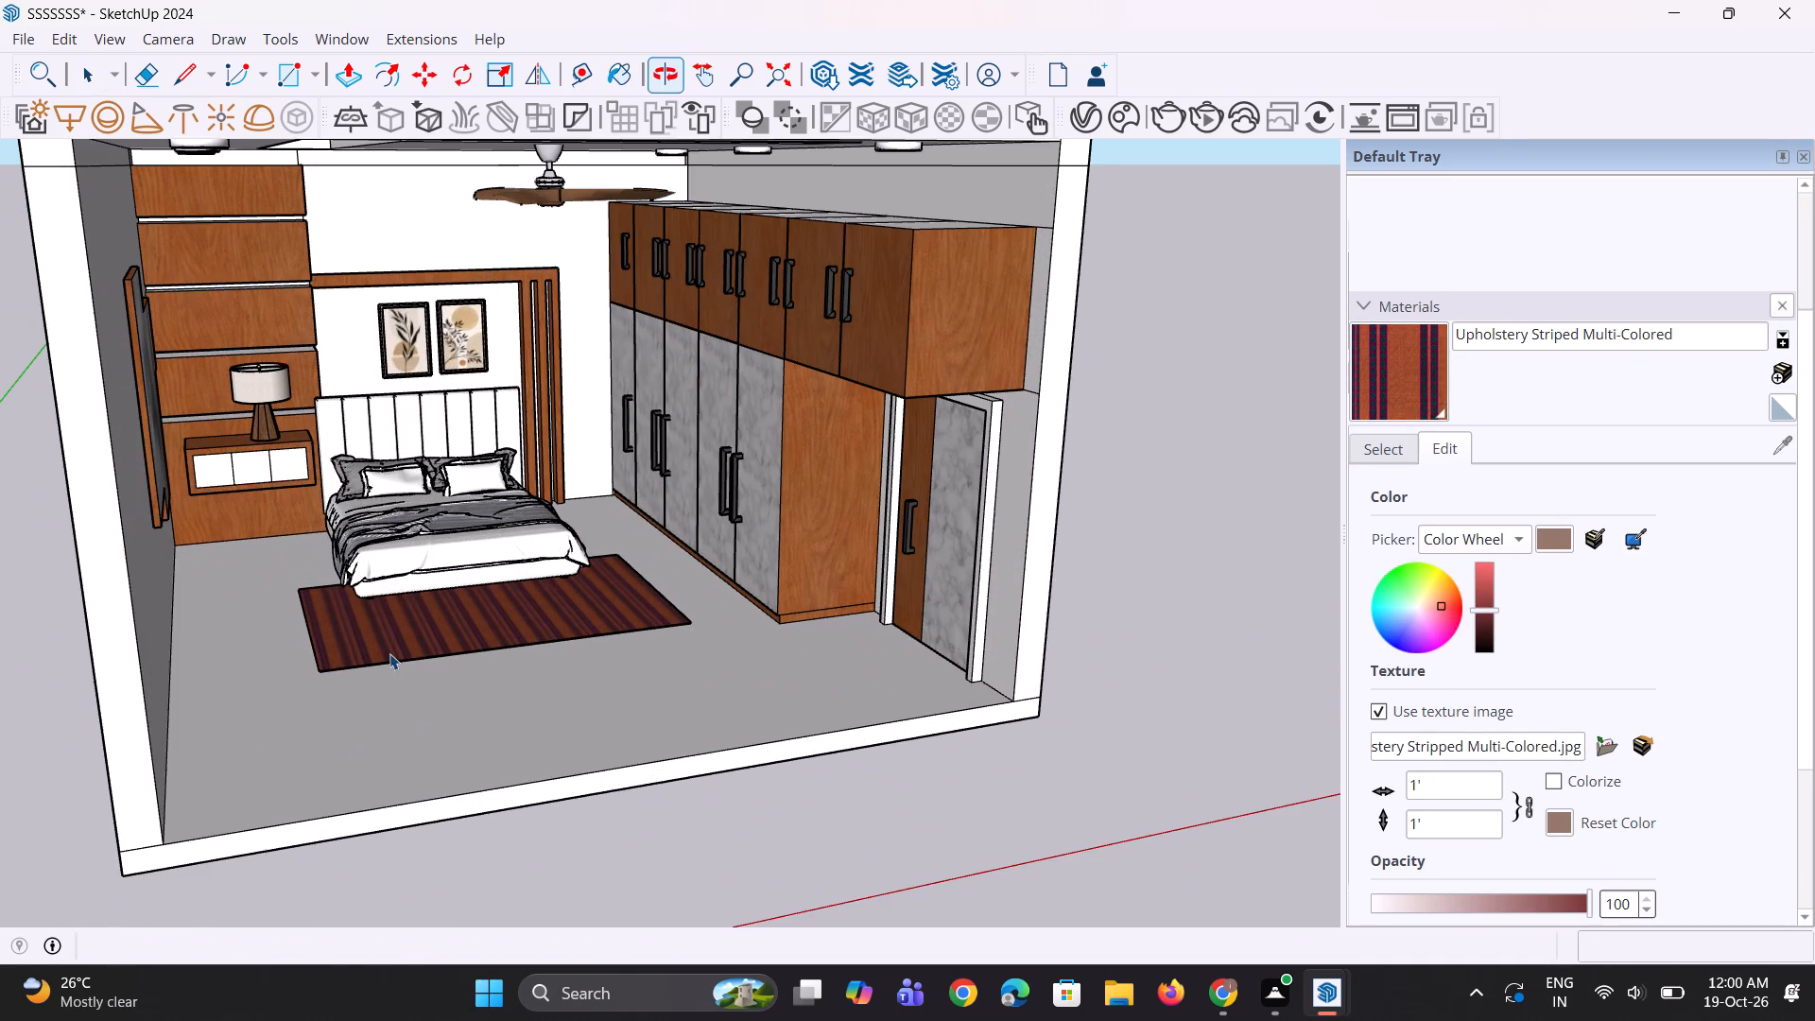
scroll(576, 636, "down", 6)
middle_click_drag(385, 609, 324, 533)
scroll(385, 609, "up", 1)
scroll(314, 508, "up", 3)
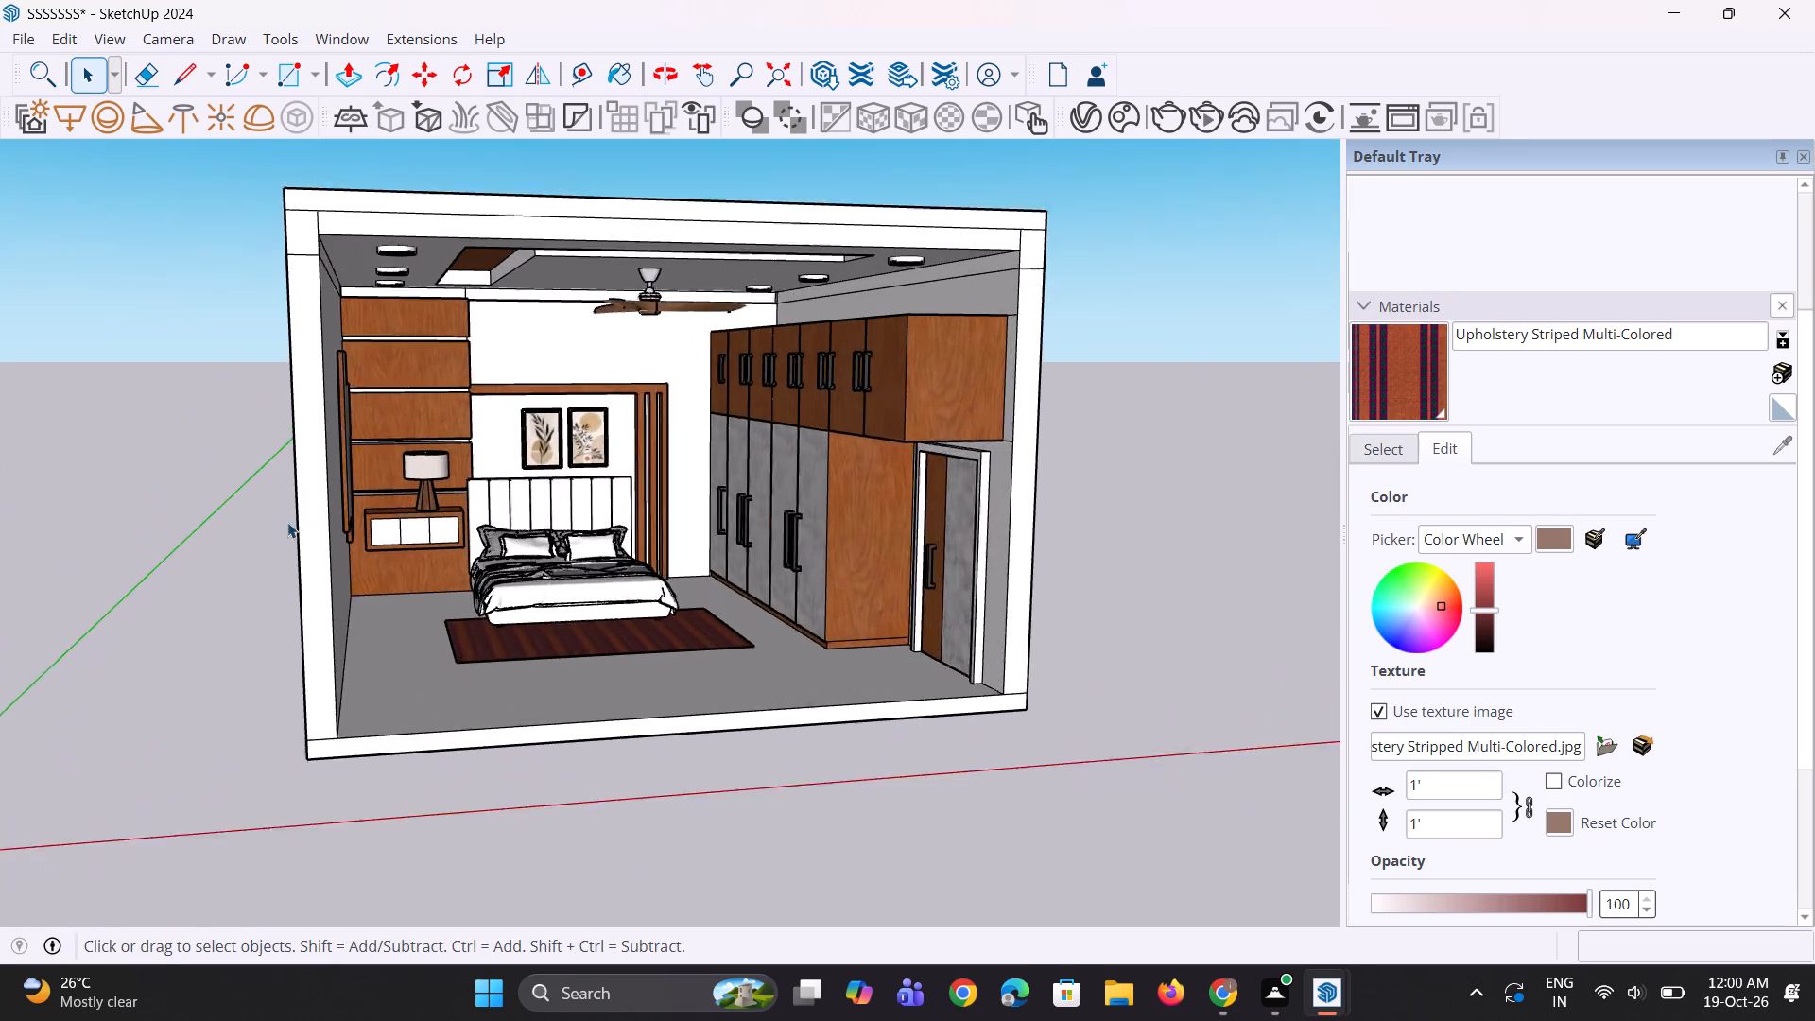
scroll(287, 522, "up", 2)
scroll(354, 629, "down", 5)
middle_click_drag(370, 592, 380, 486)
scroll(343, 456, "up", 10)
middle_click_drag(333, 479, 286, 495)
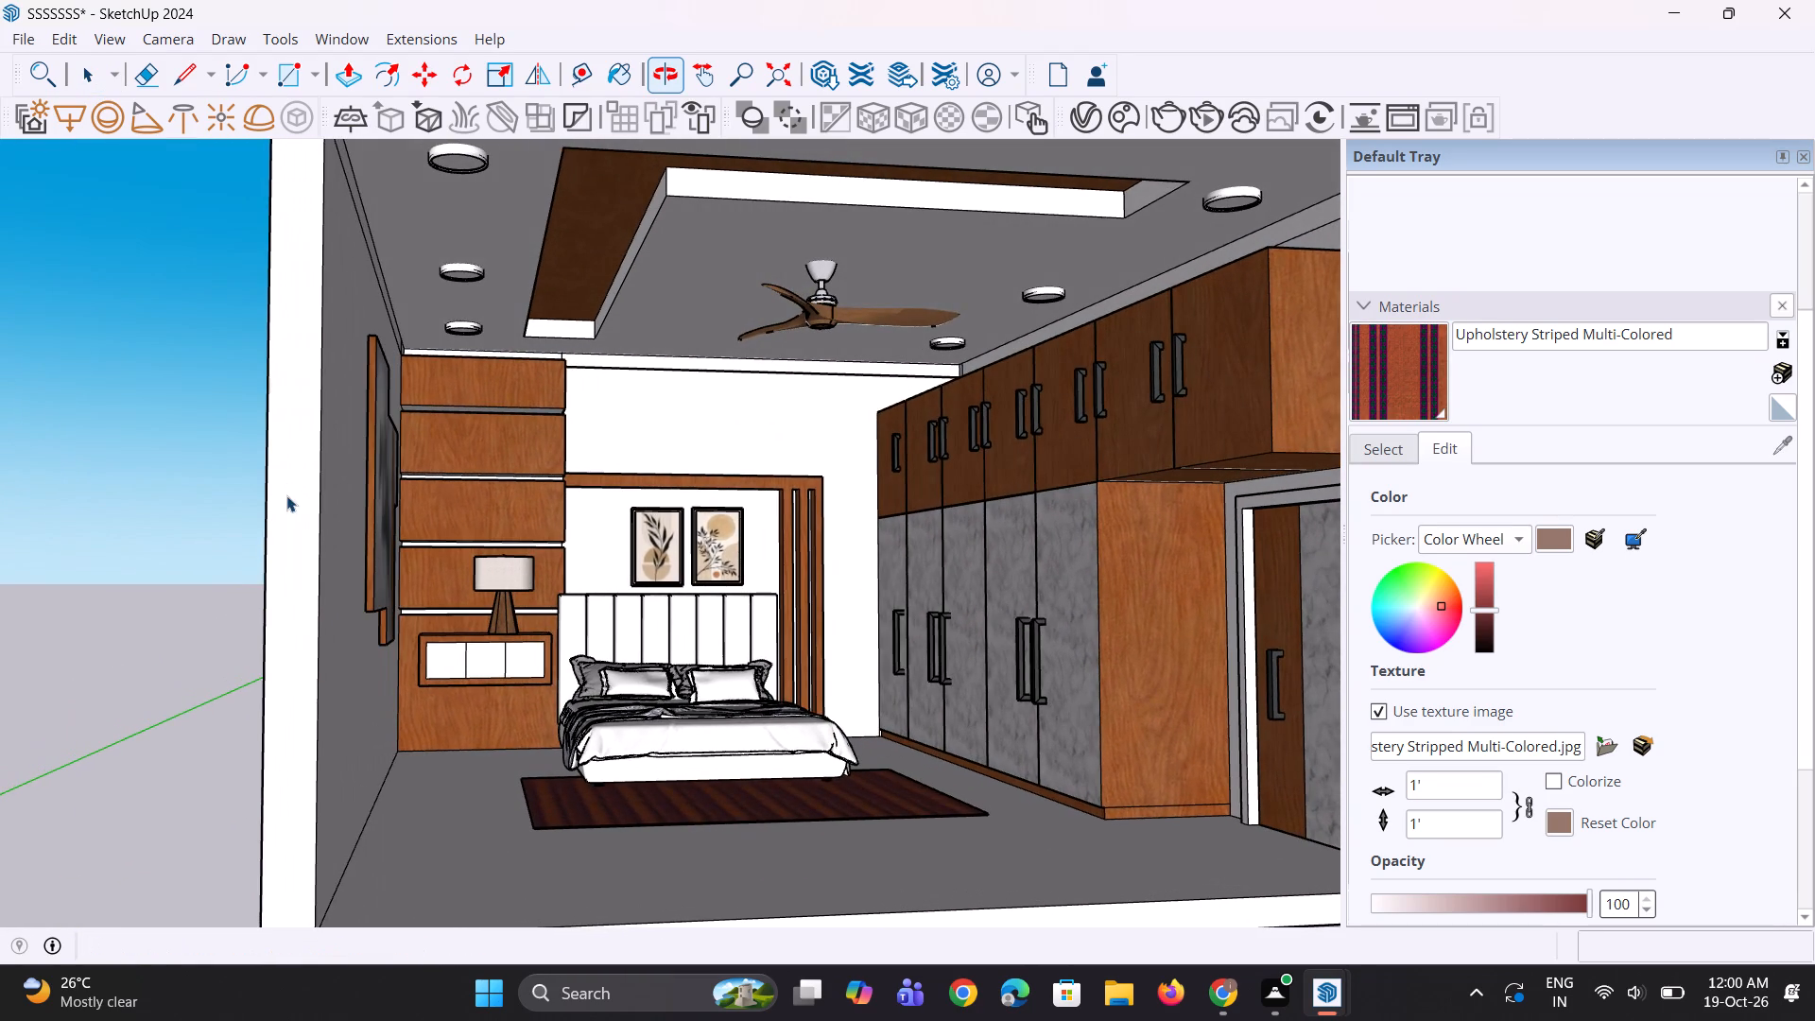
Move the horse wall art about 2 5/16" toward the side wall beside the bedside panelling, and deselect it.
middle_click_drag(396, 539, 415, 542)
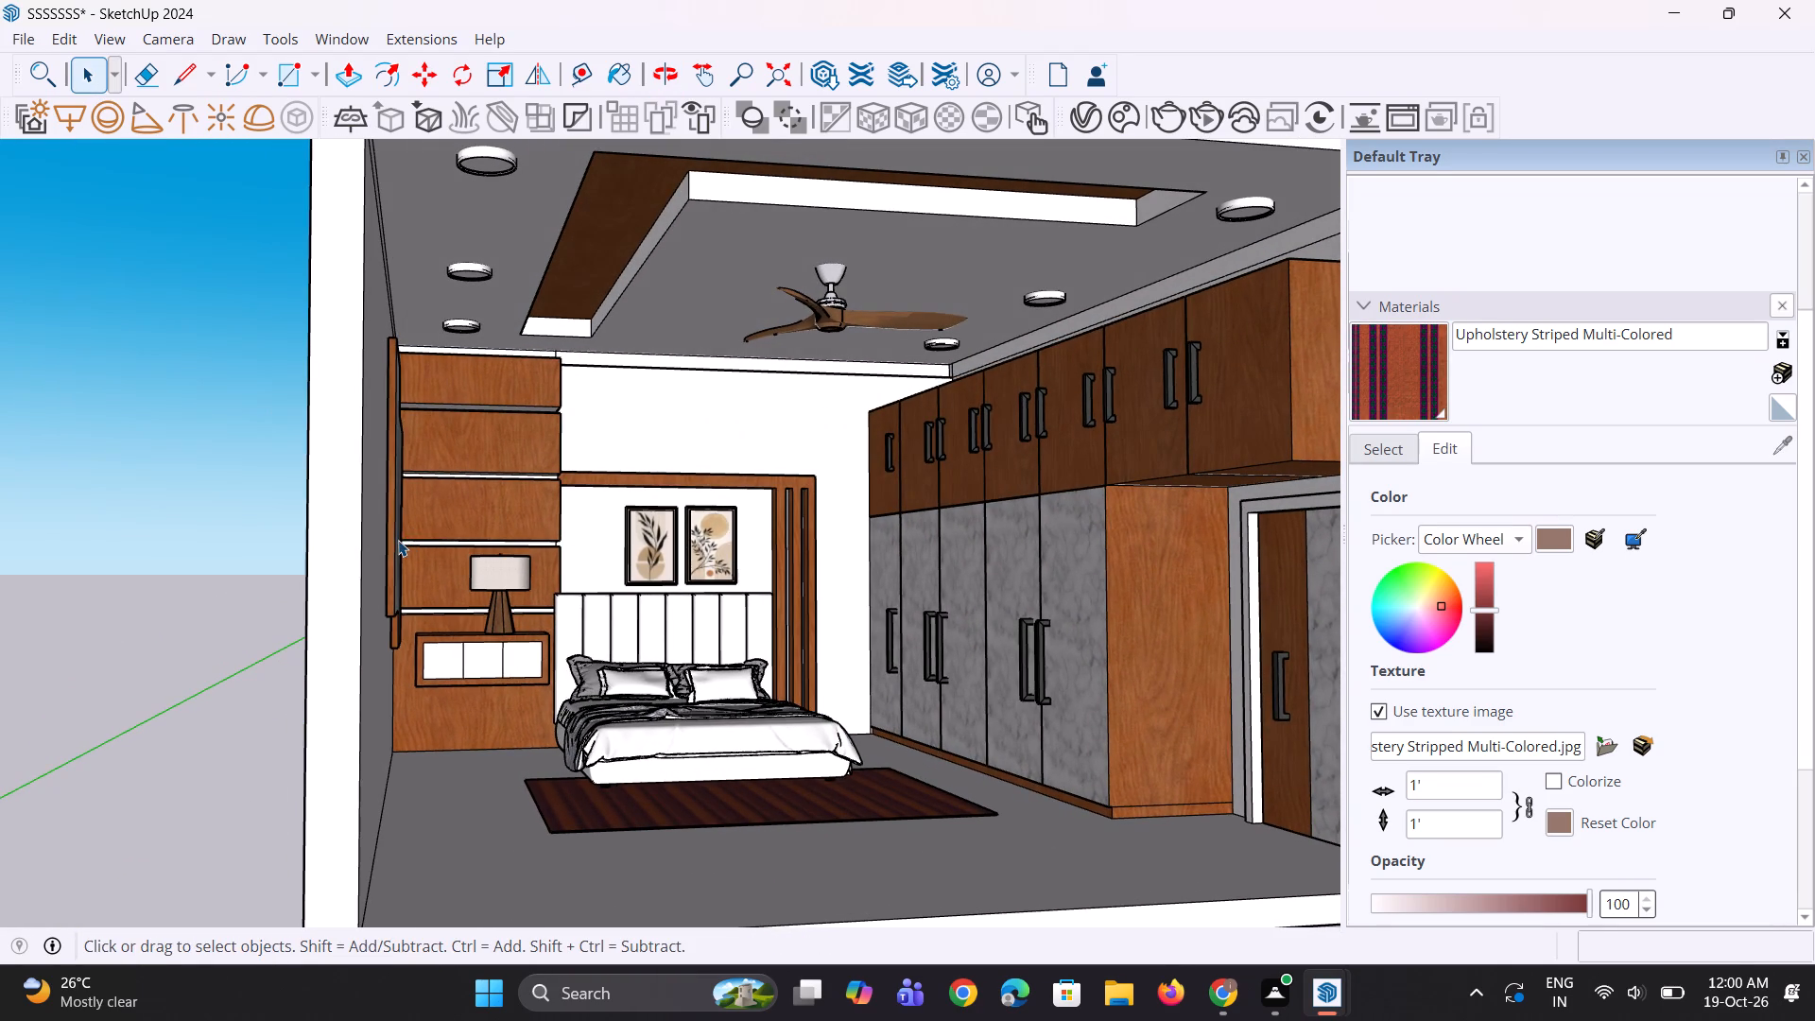
left_click(397, 541)
scroll(392, 566, "up", 5)
key("m")
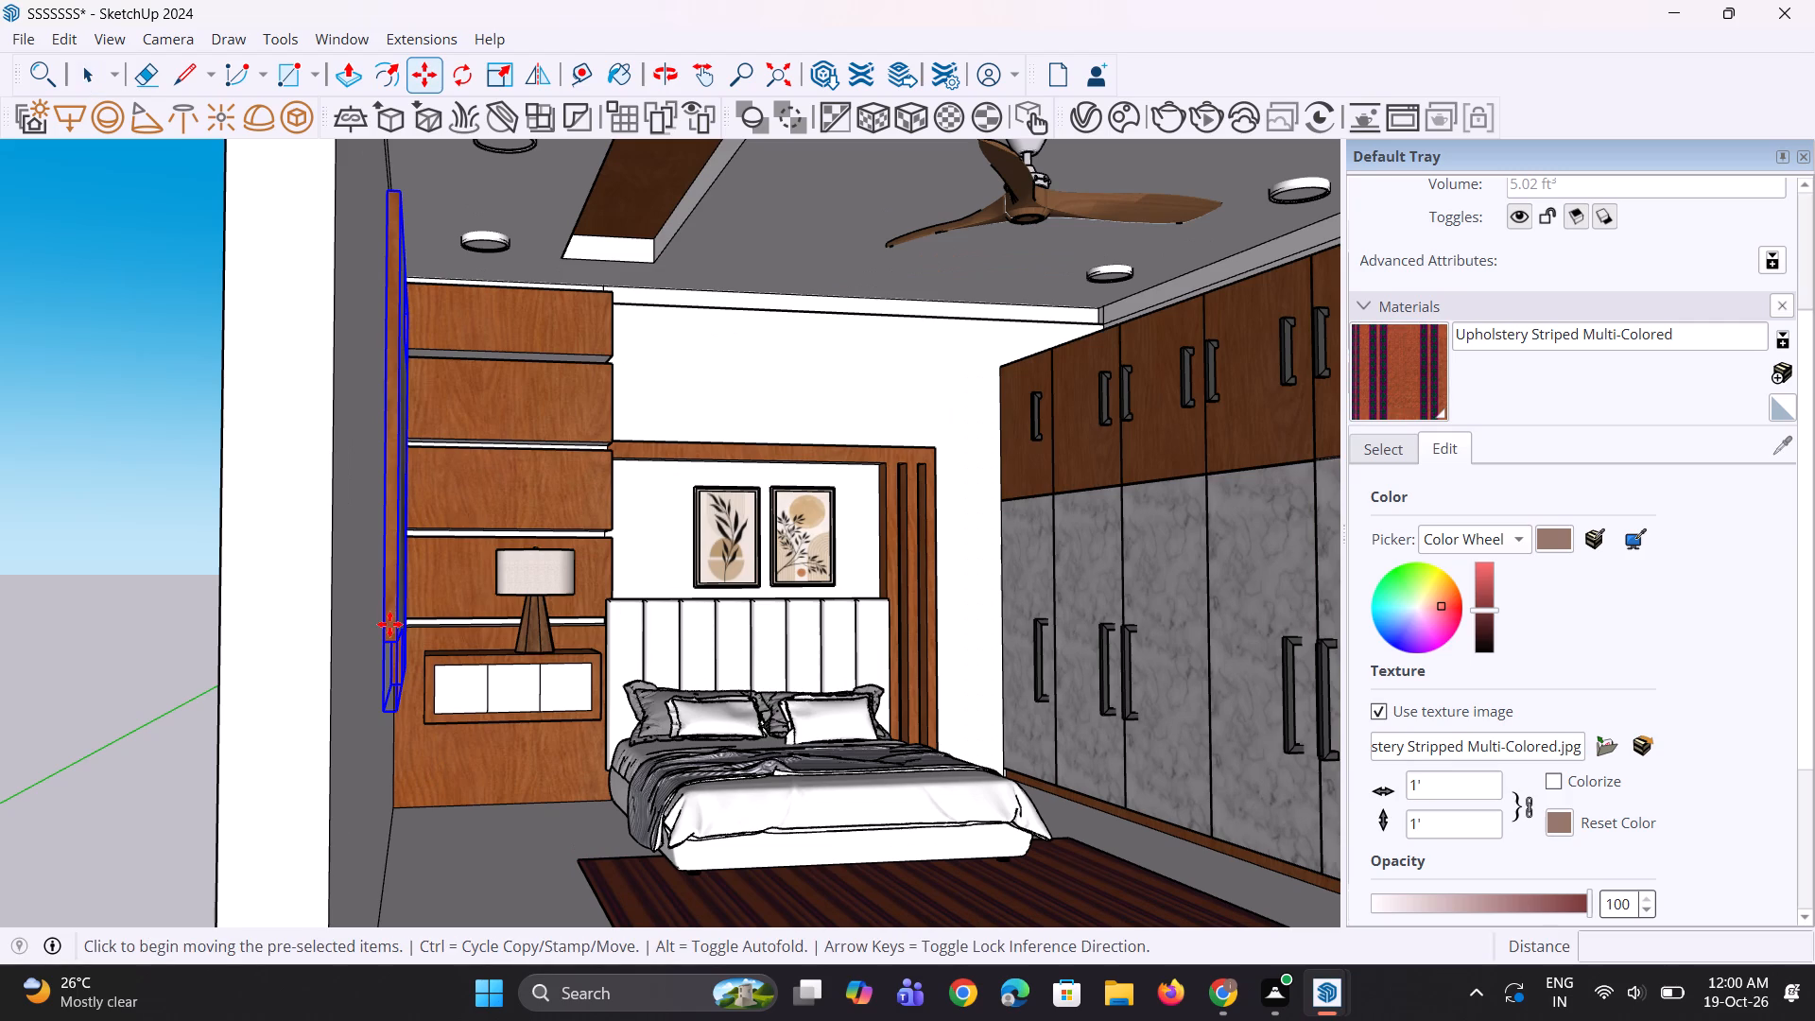
left_click(397, 653)
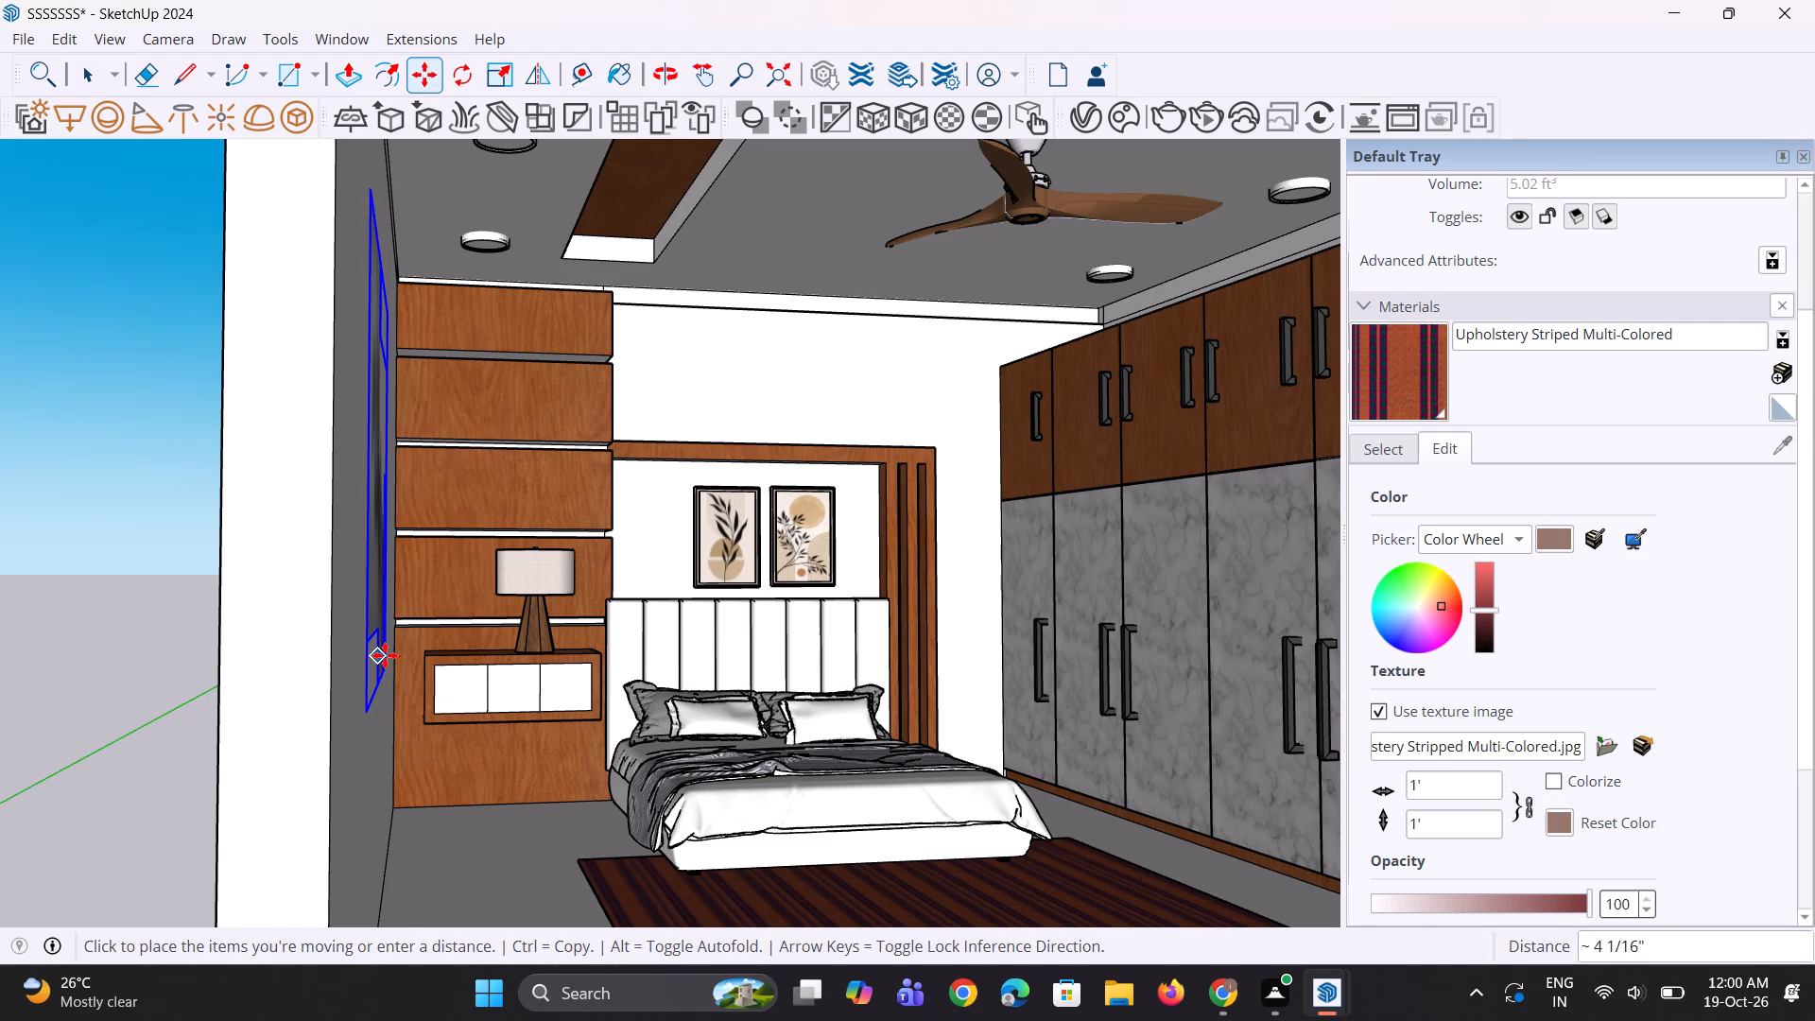
key("Escape")
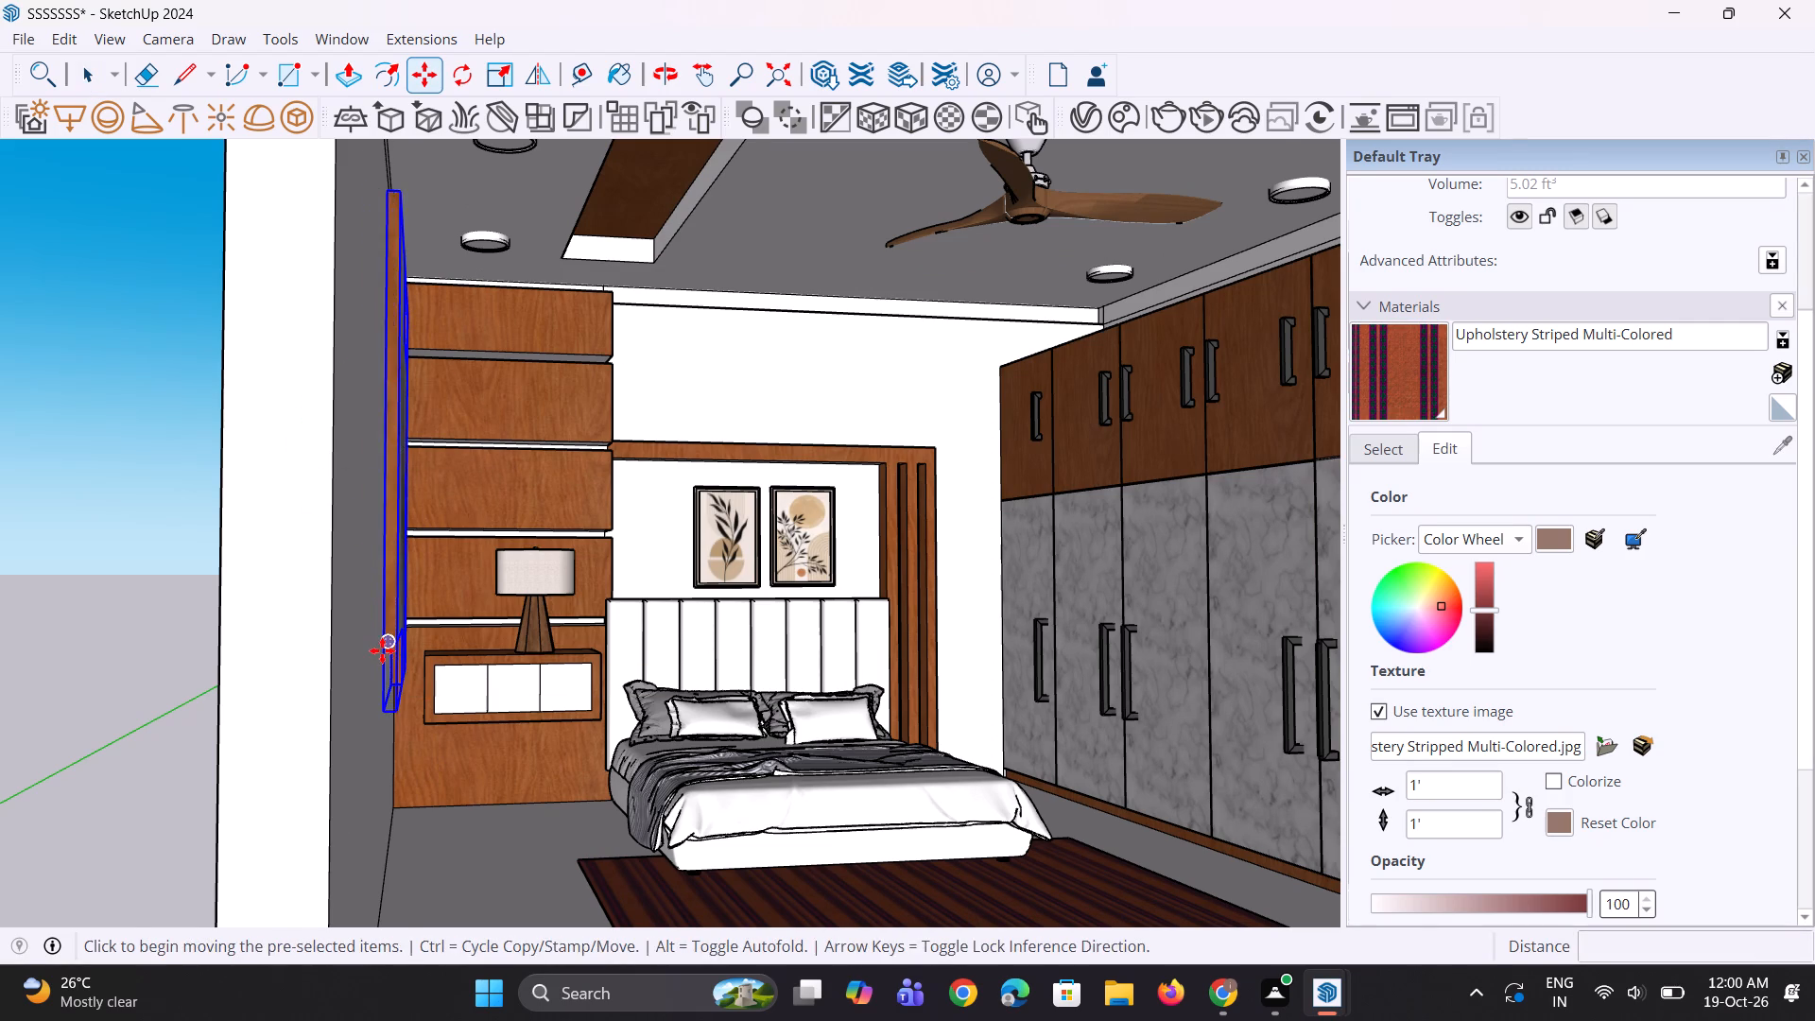
scroll(382, 650, "up", 2)
left_click(381, 642)
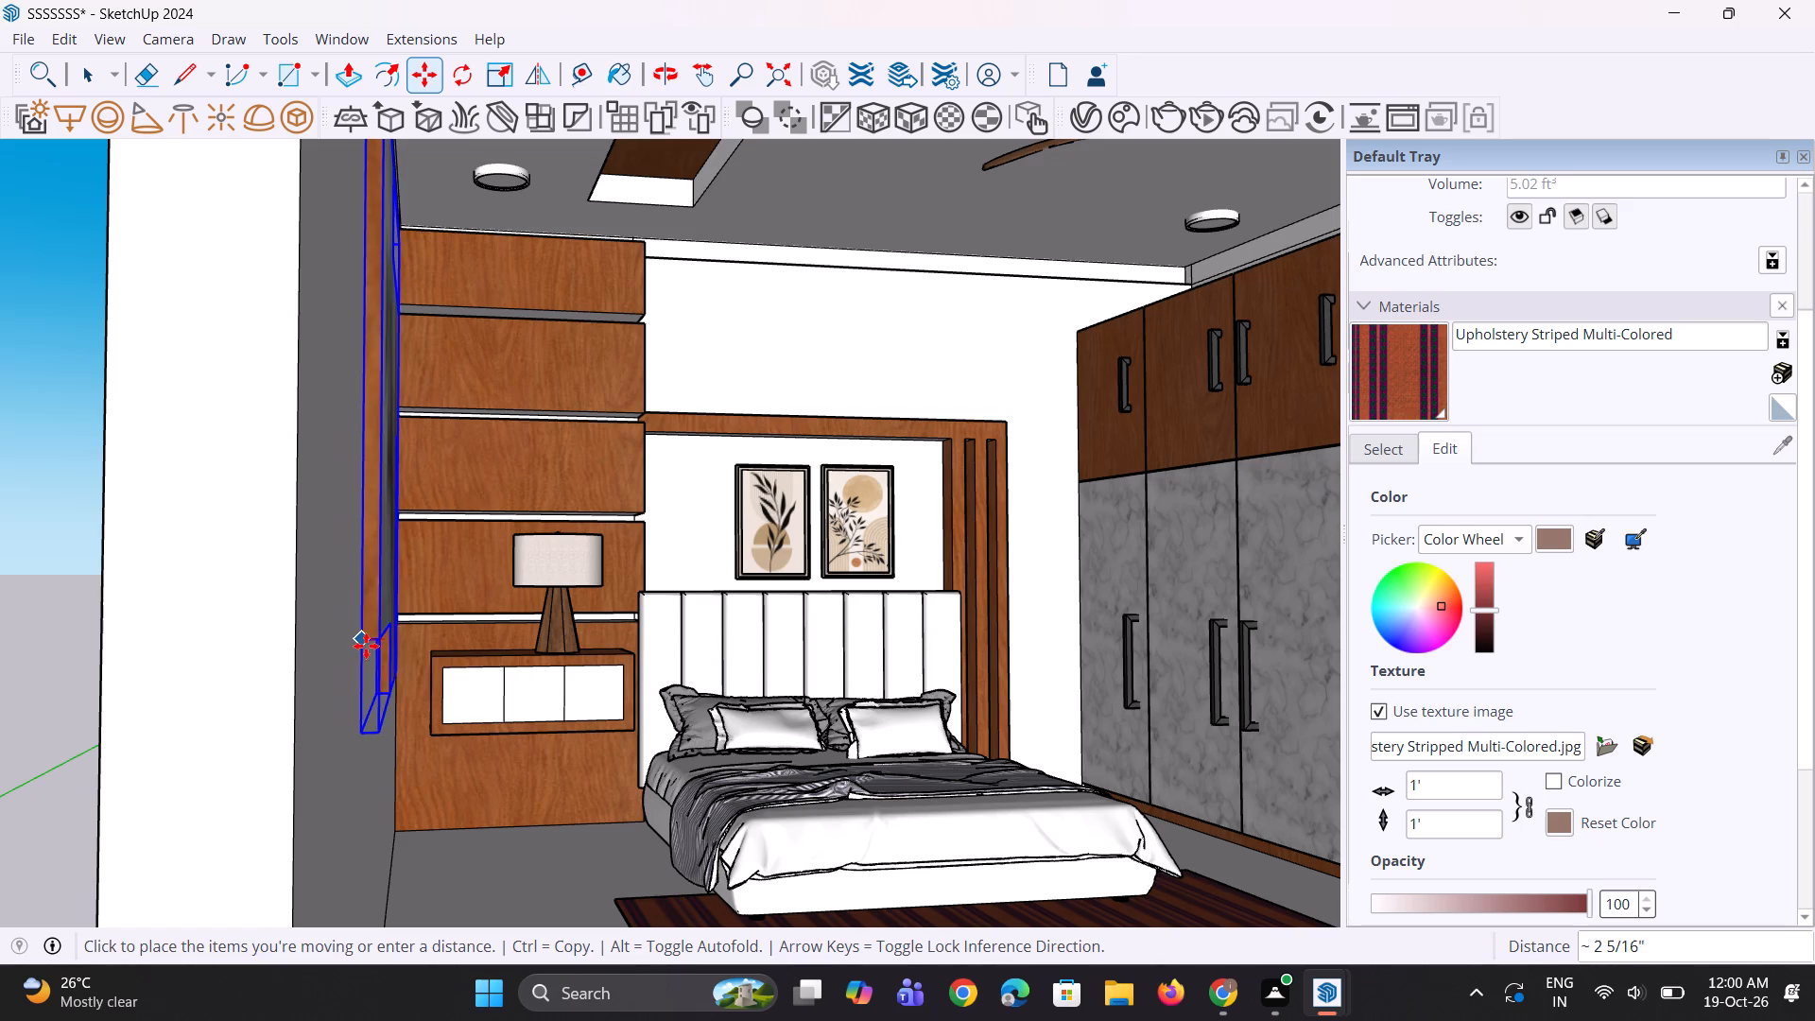
left_click(366, 646)
middle_click_drag(370, 668, 256, 674)
scroll(345, 624, "down", 3)
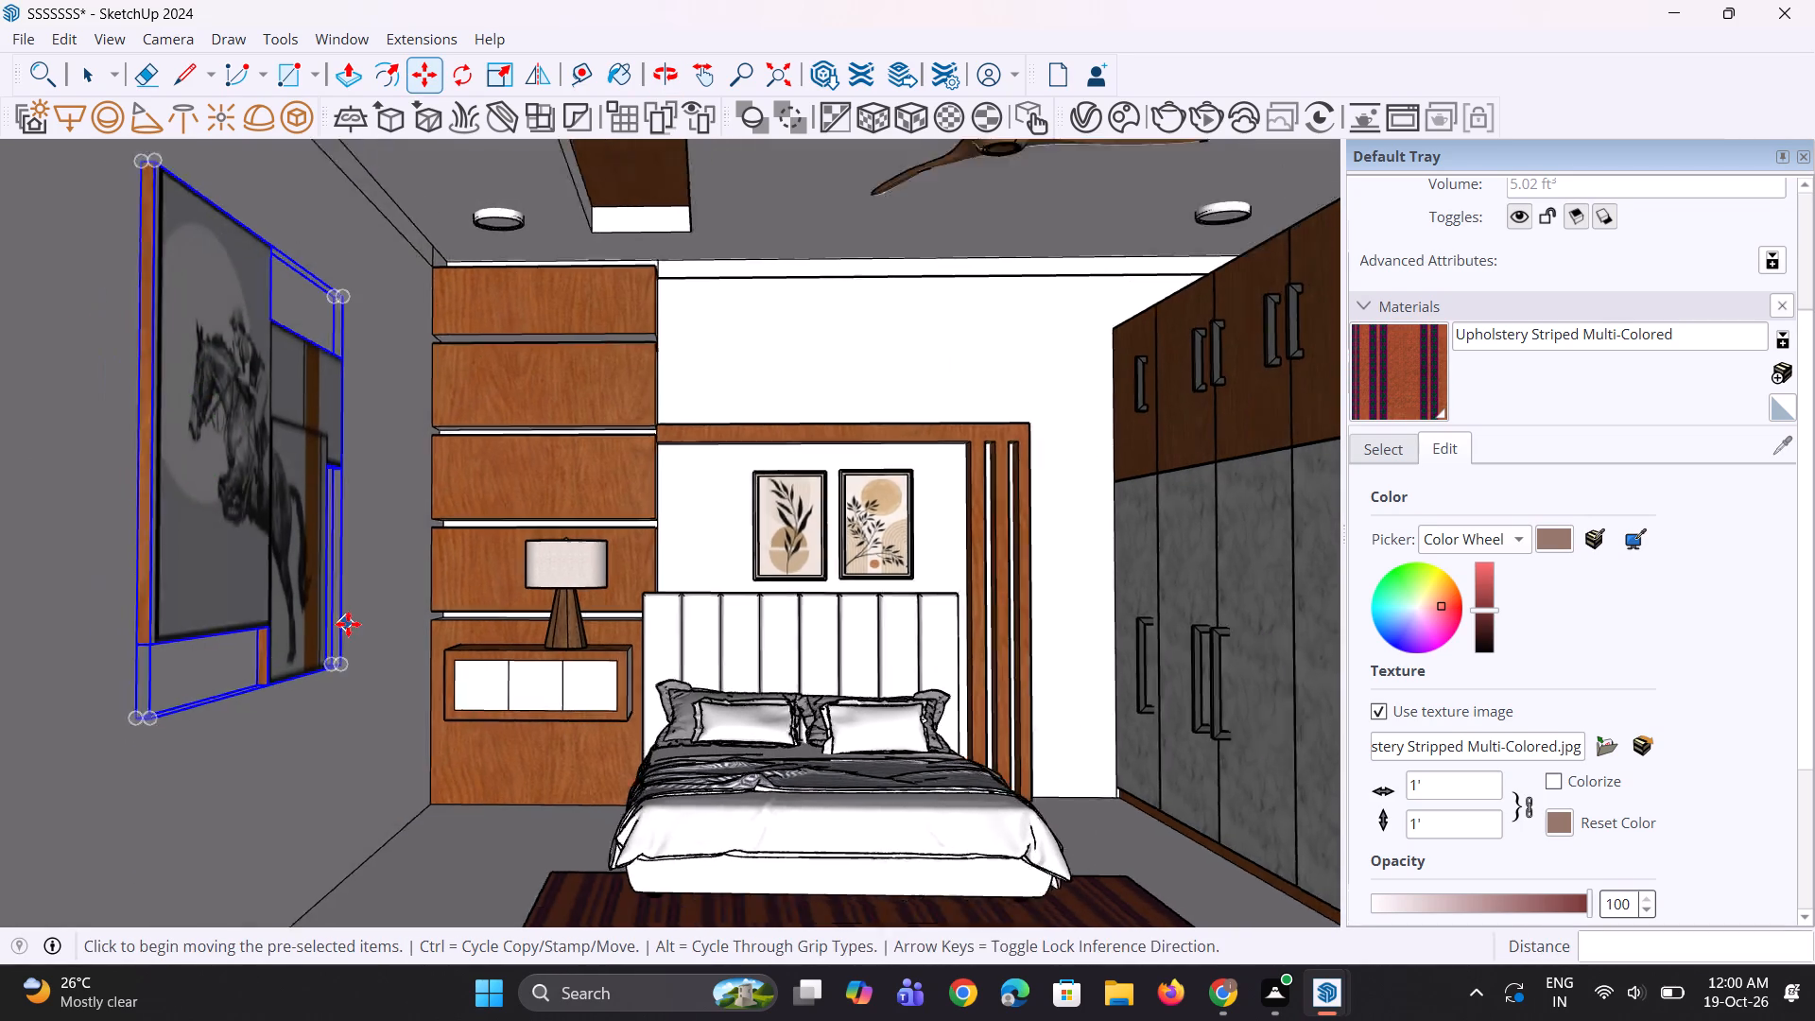
scroll(348, 624, "down", 8)
key("space")
key("space")
left_click(91, 597)
Examine the repositioned wall art and the whole bedroom interior from outside and close up.
middle_click_drag(315, 617, 406, 583)
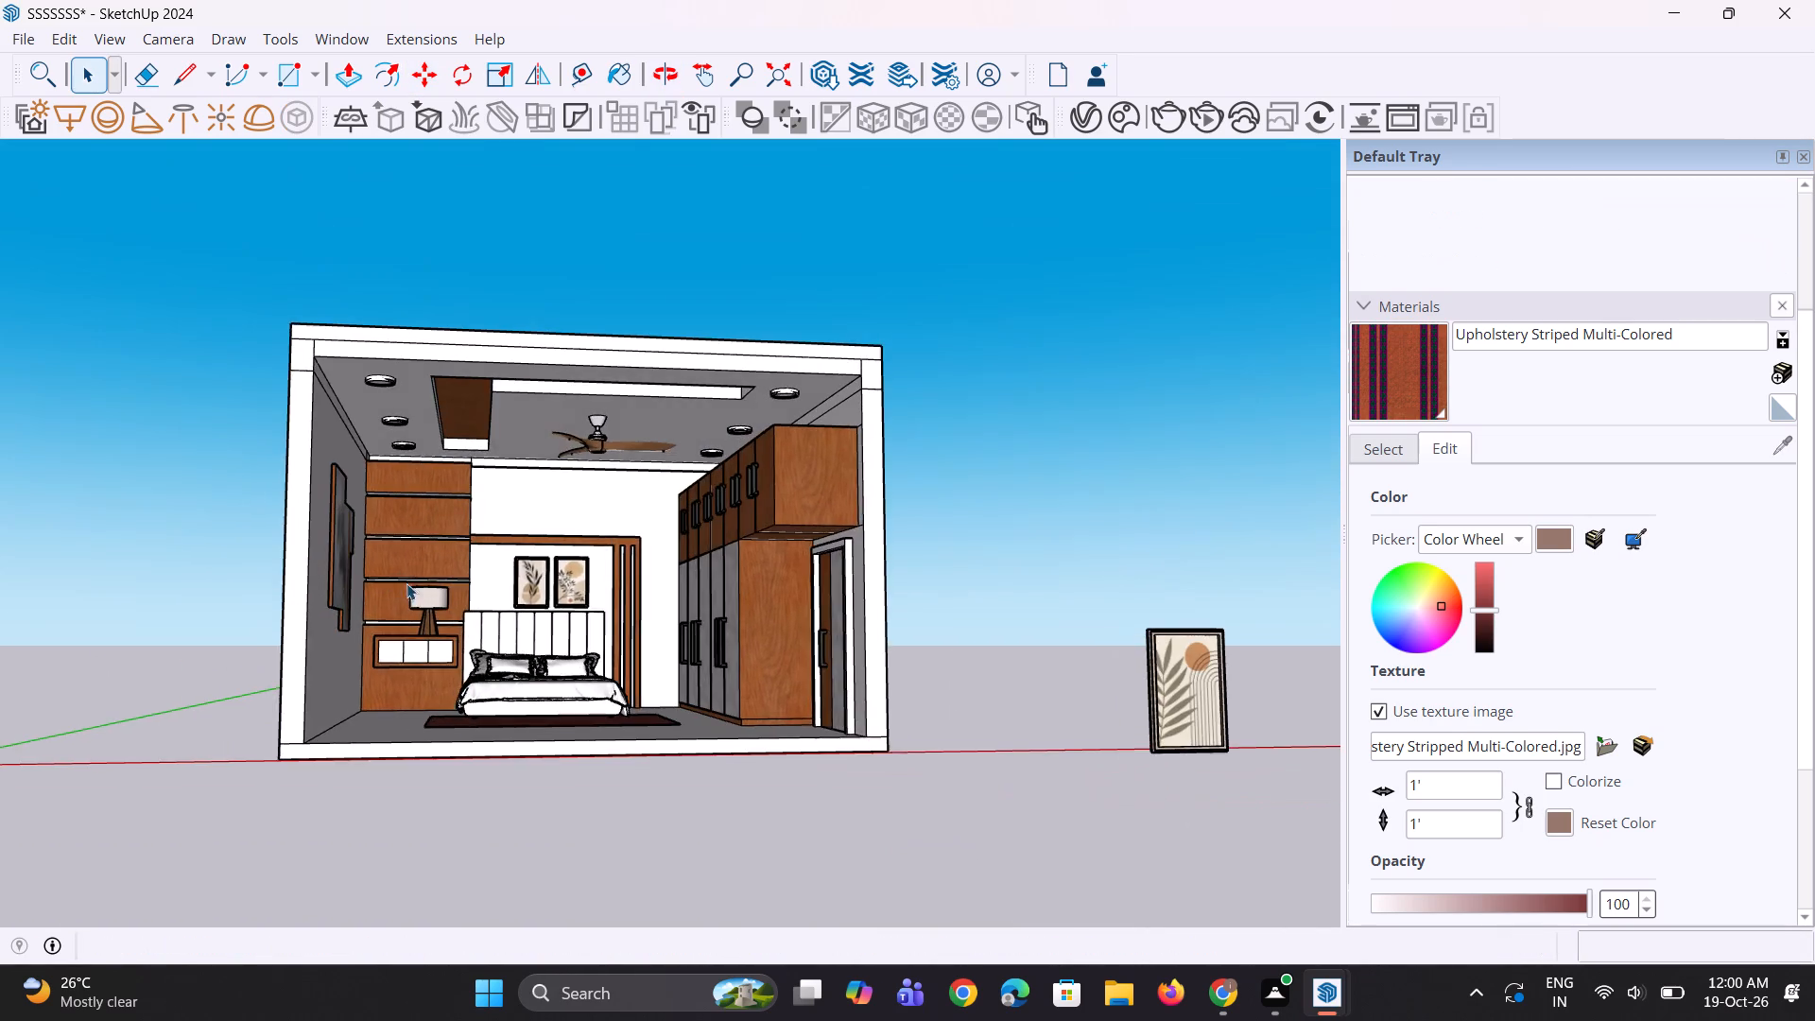
scroll(391, 529, "up", 5)
scroll(385, 528, "down", 2)
middle_click_drag(389, 528, 407, 528)
scroll(407, 528, "up", 2)
scroll(388, 528, "down", 1)
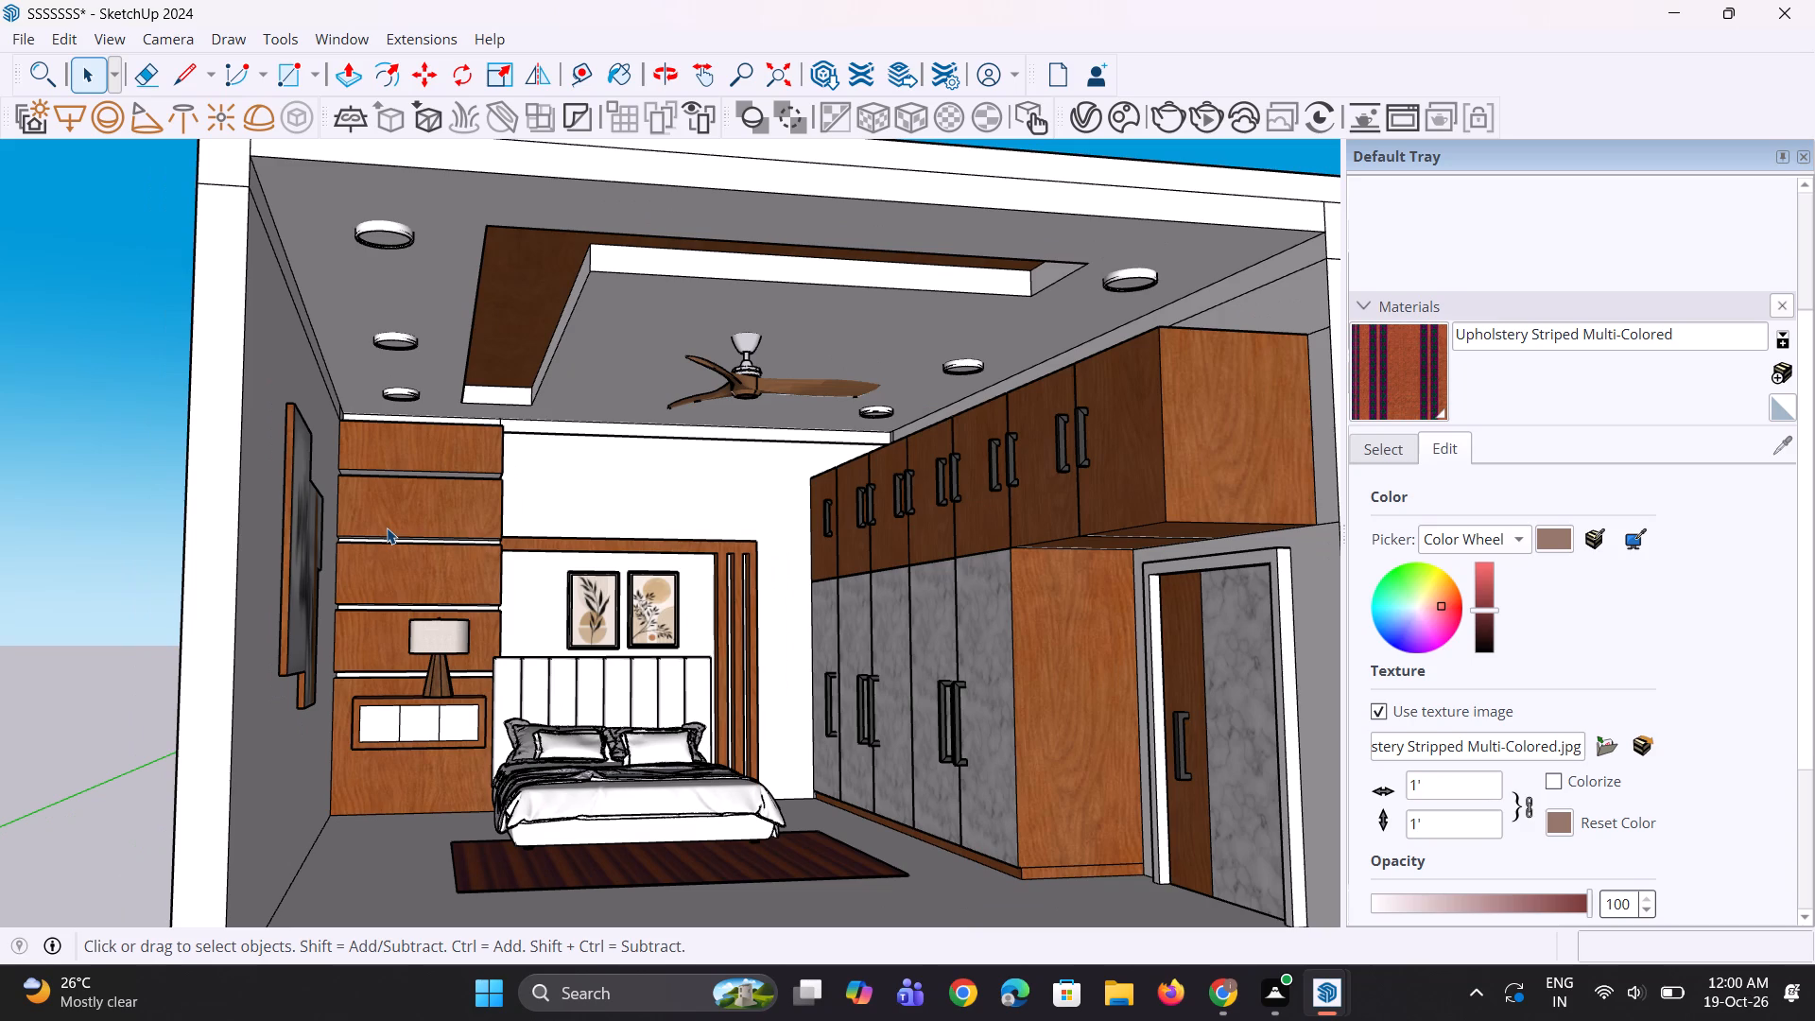
scroll(387, 528, "down", 1)
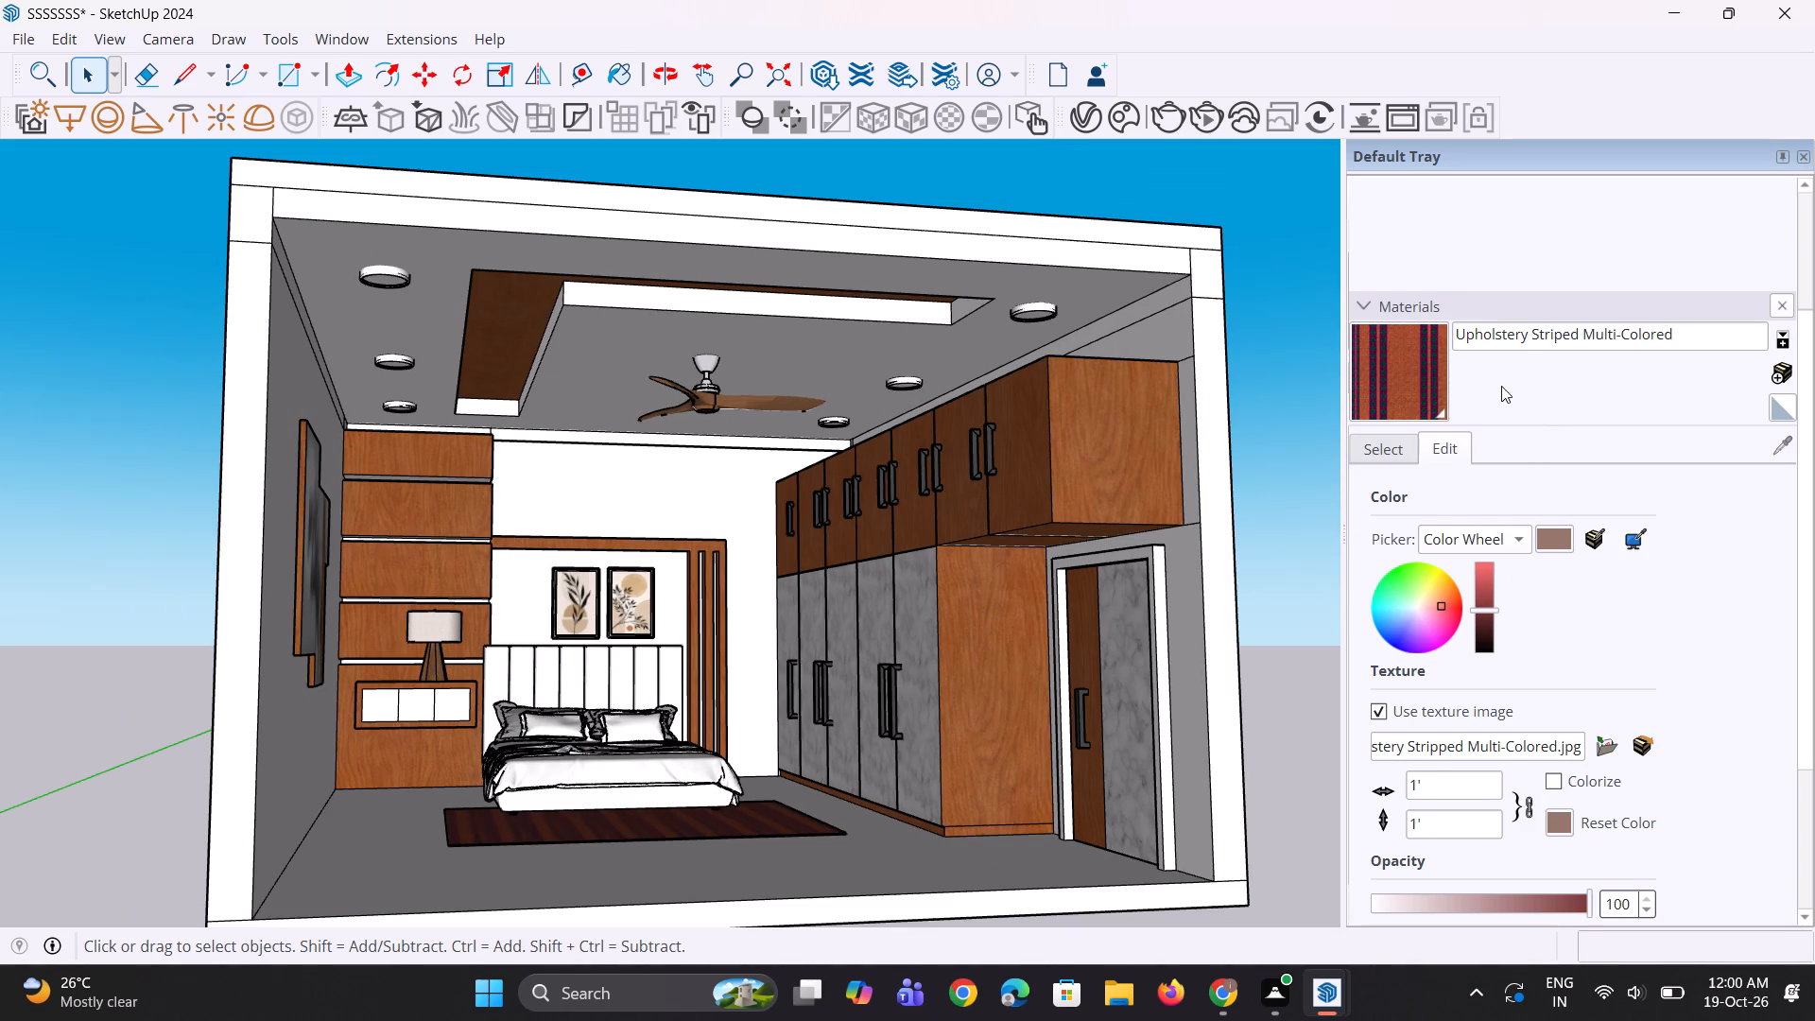
Paint the bedroom floor with Tile Limestone Large from the Tile material collection.
left_click(1498, 345)
left_click(1395, 452)
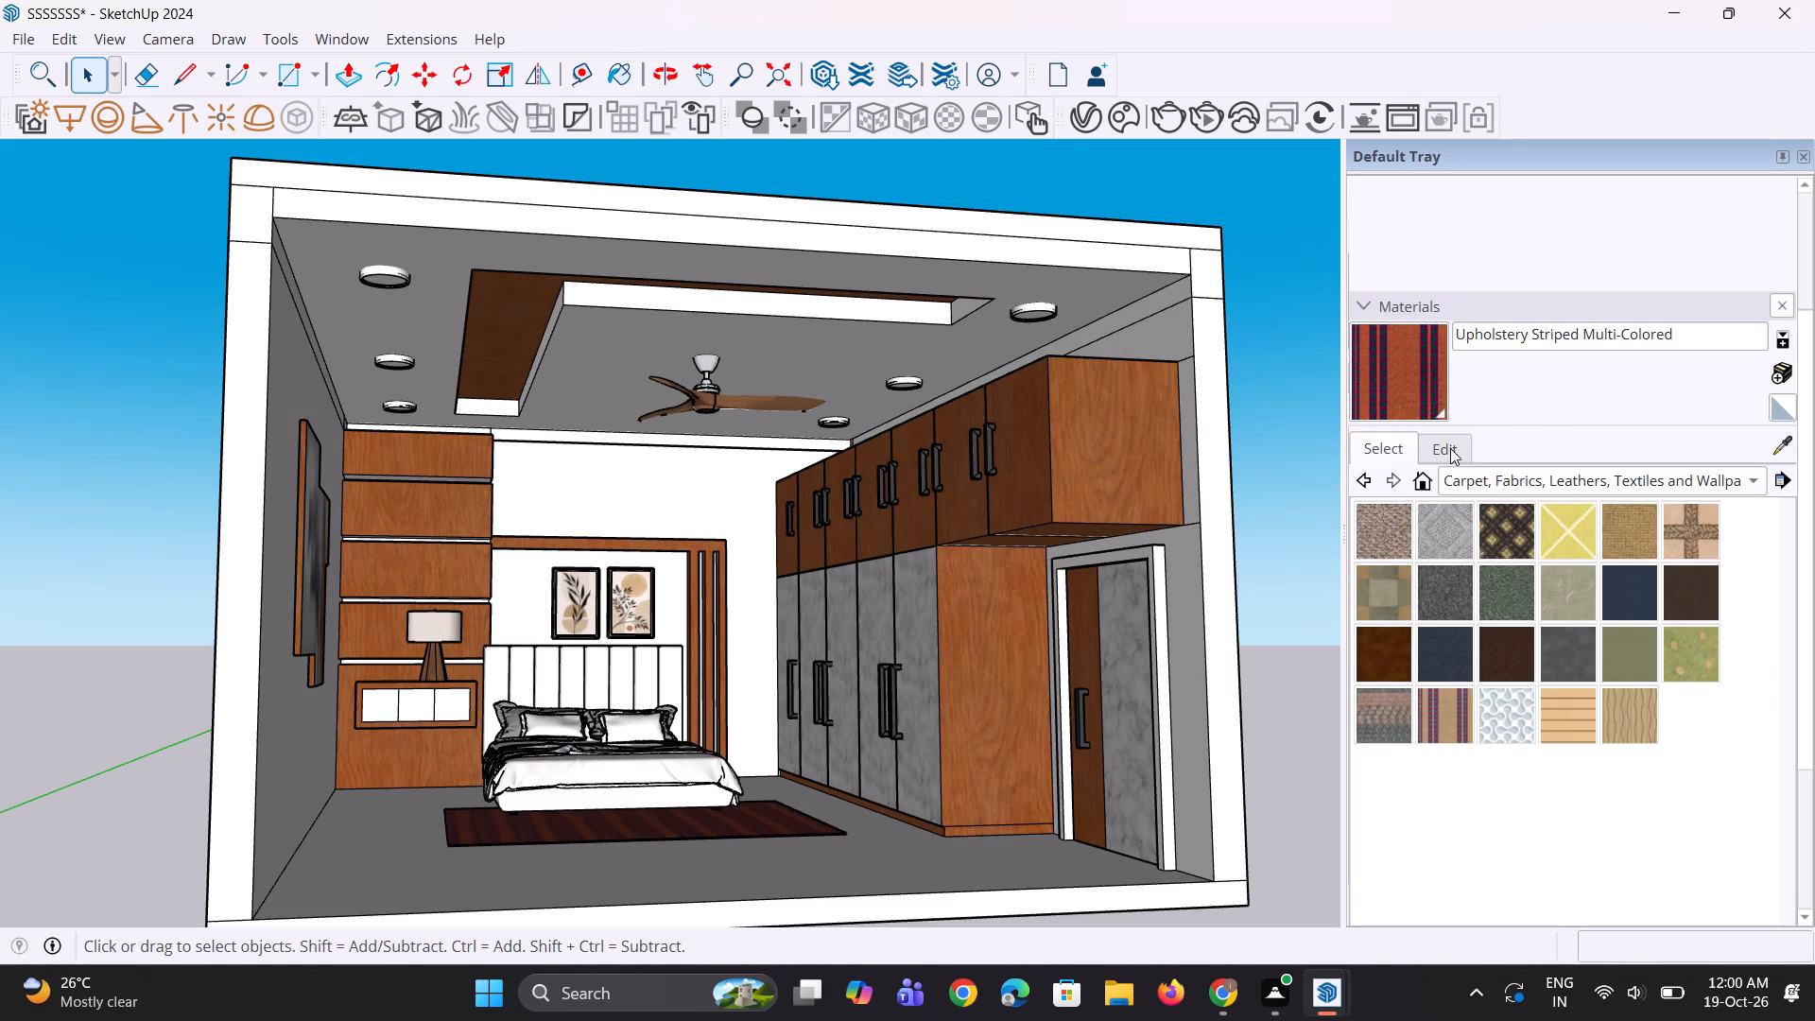
left_click(1488, 490)
left_click(1459, 678)
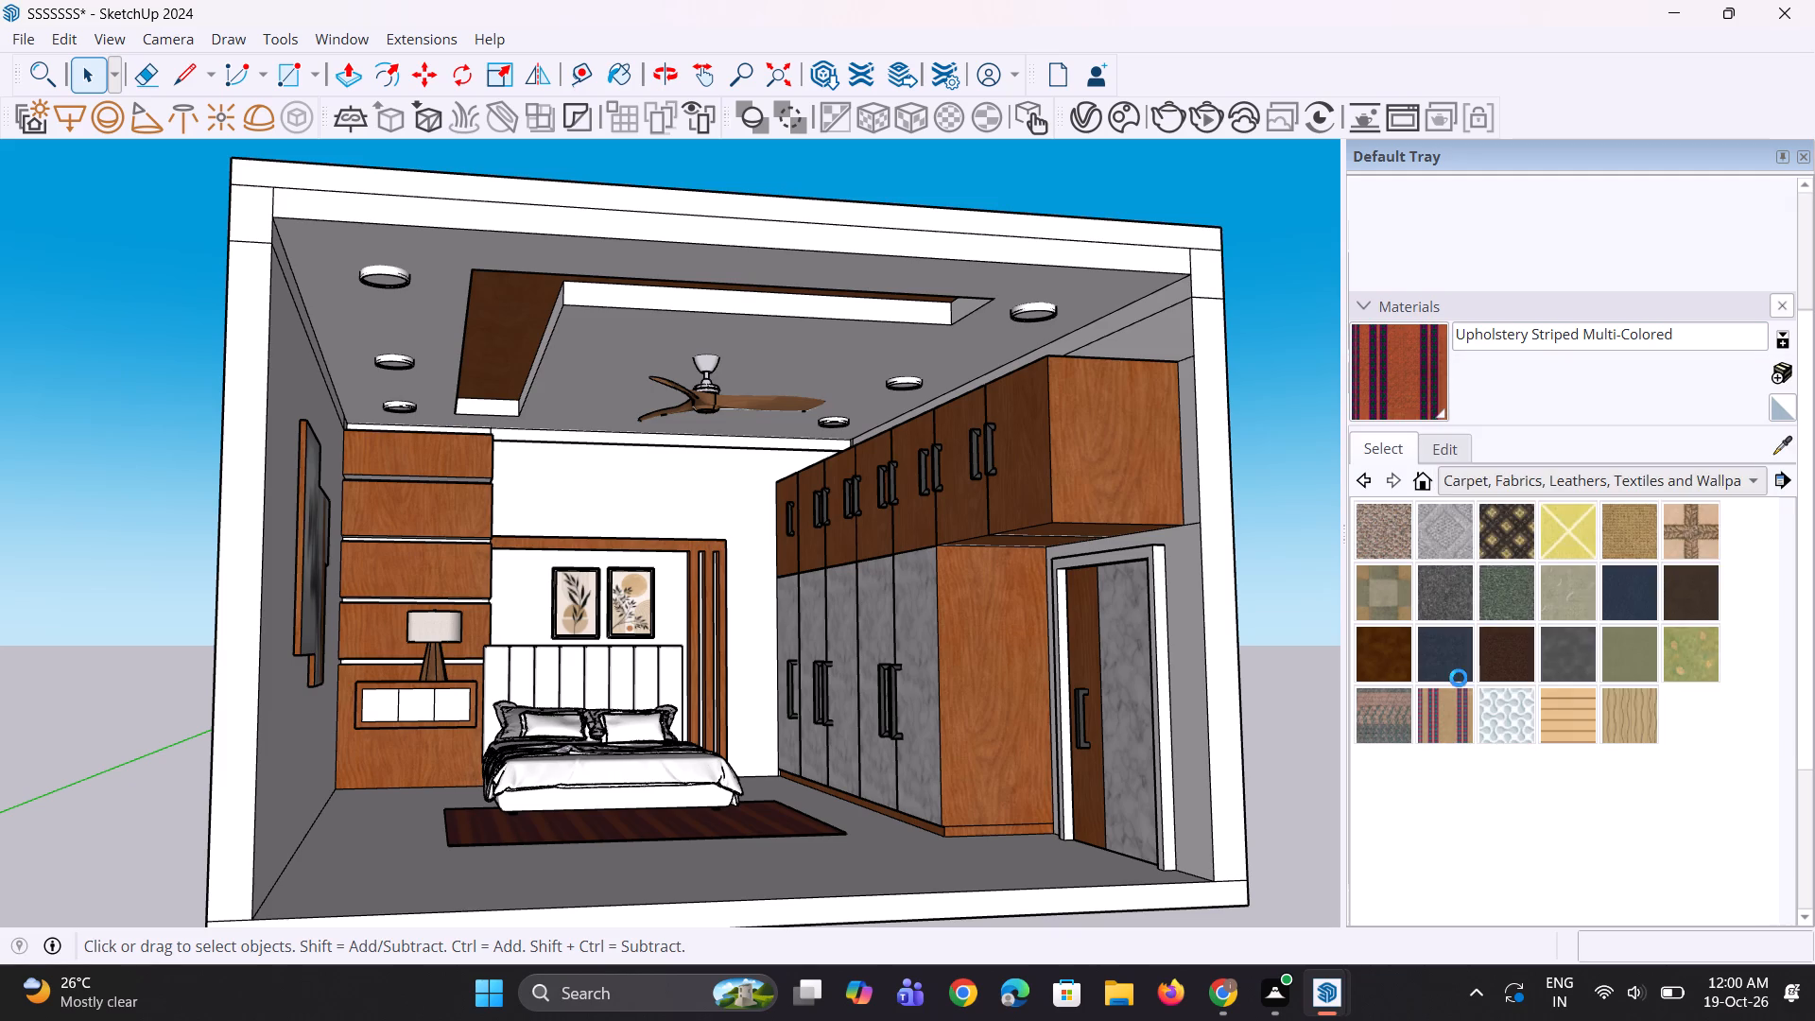
scroll(910, 589, "down", 4)
middle_click_drag(910, 589, 910, 657)
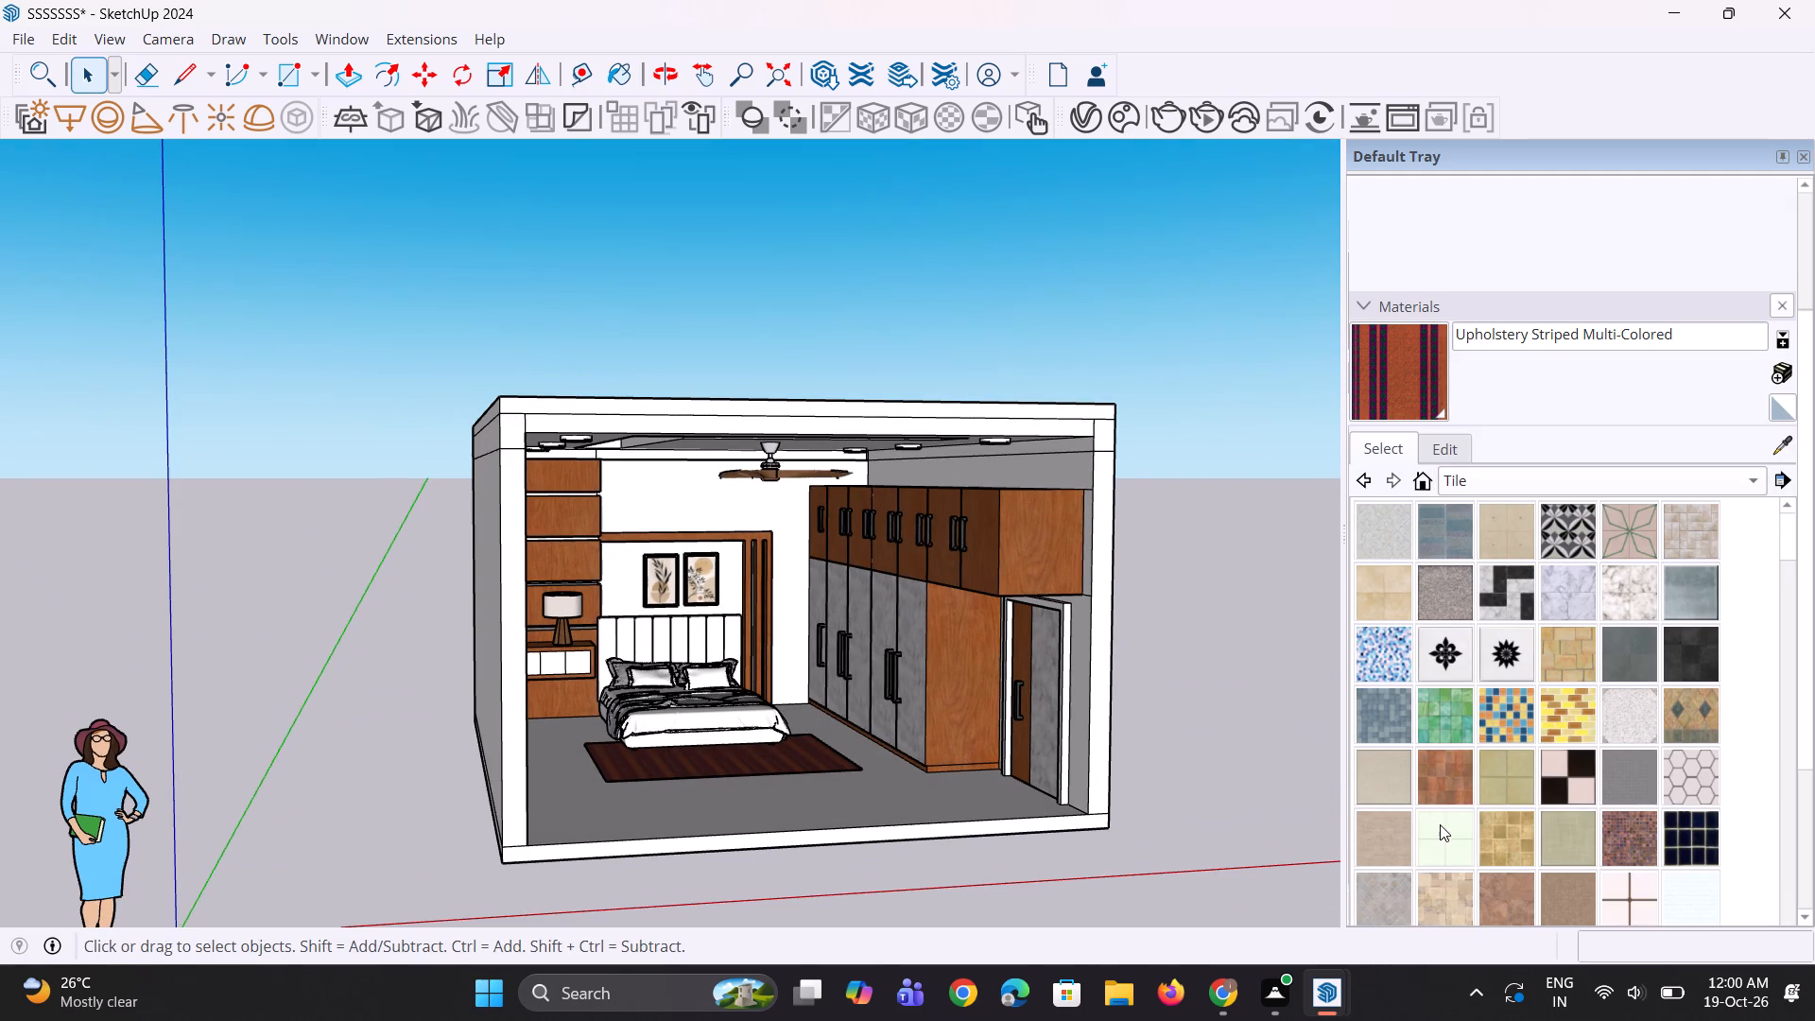
left_click(1440, 827)
scroll(956, 796, "up", 2)
left_click(909, 782)
middle_click_drag(802, 717, 785, 808)
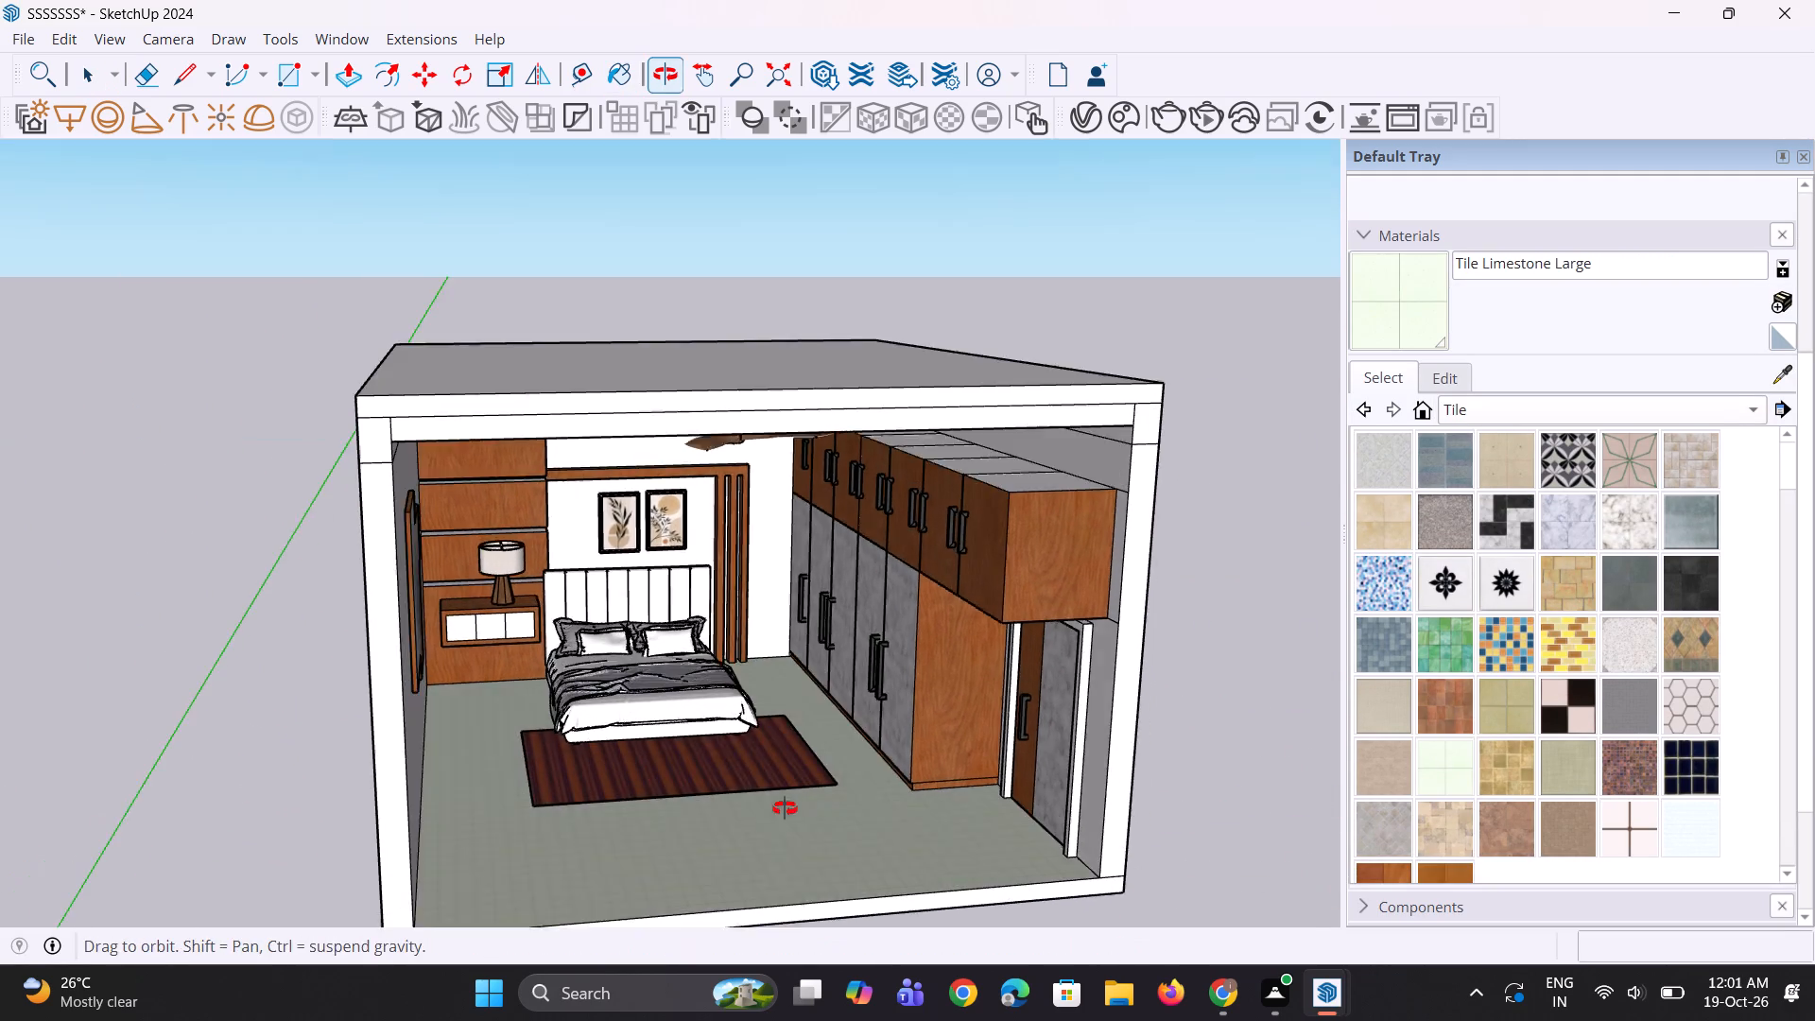
middle_click_drag(785, 808, 782, 810)
scroll(689, 614, "down", 4)
scroll(728, 835, "up", 13)
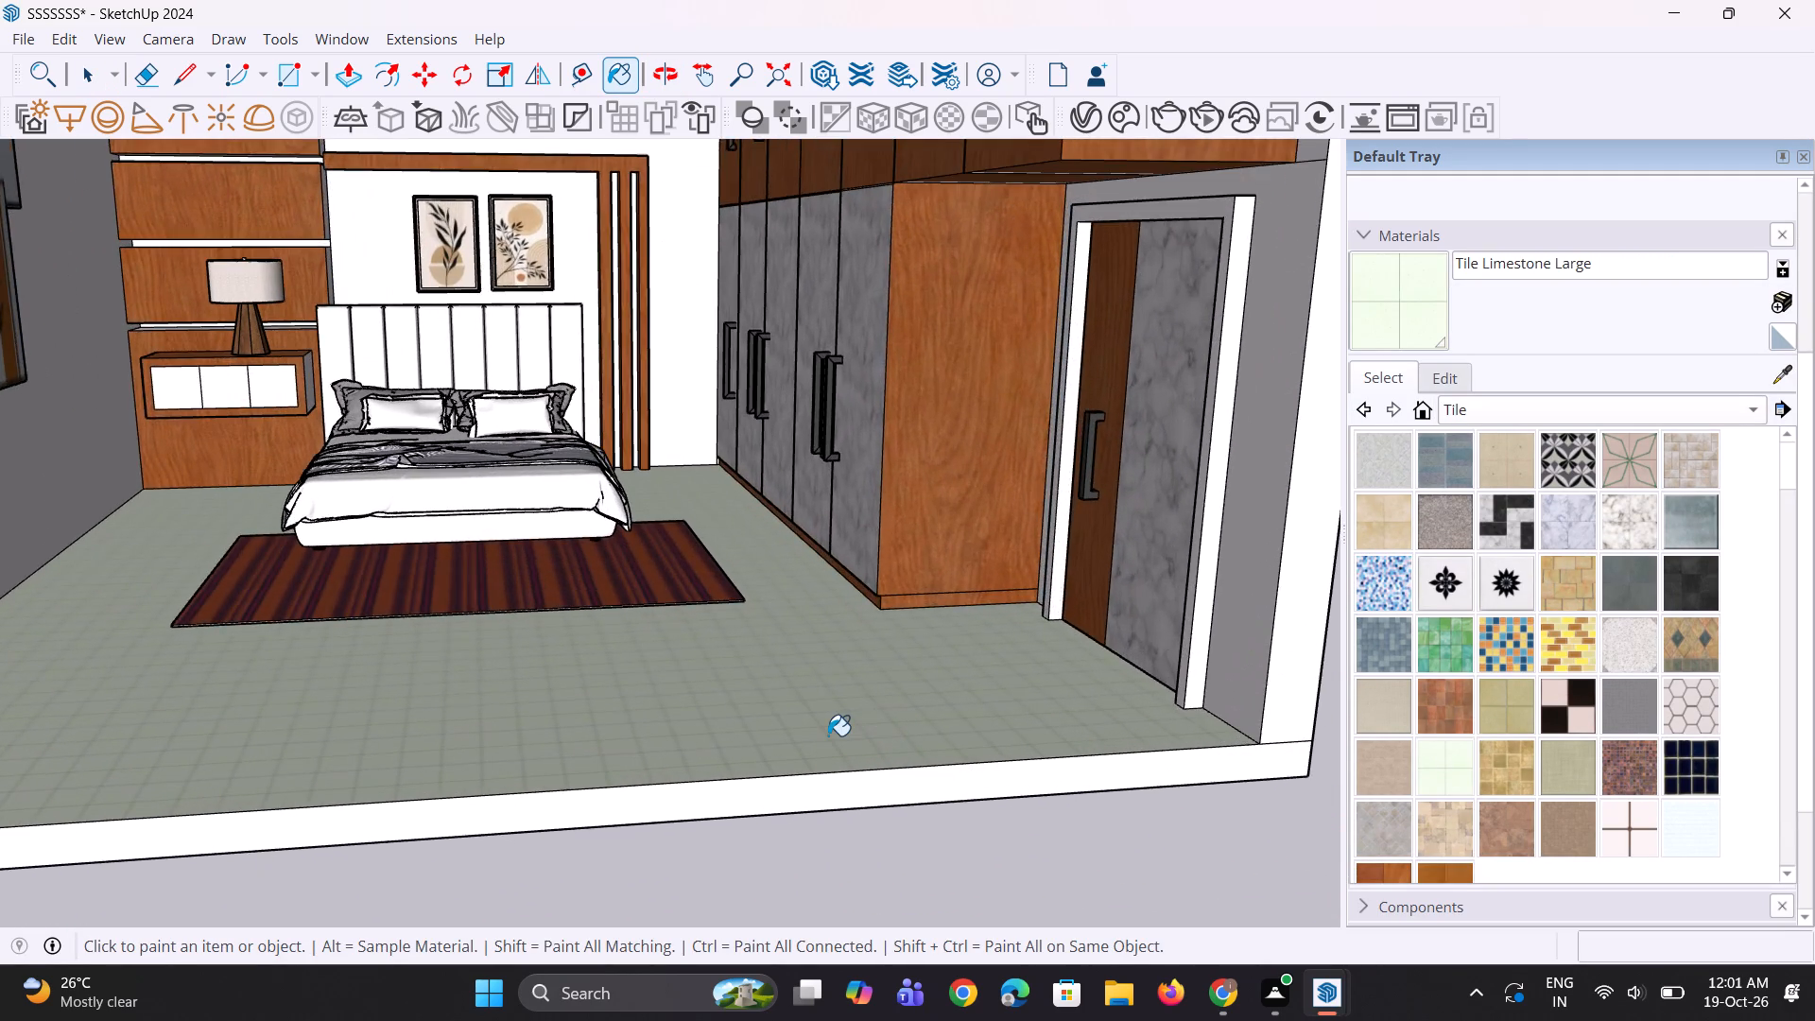
scroll(819, 734, "up", 3)
scroll(818, 734, "down", 3)
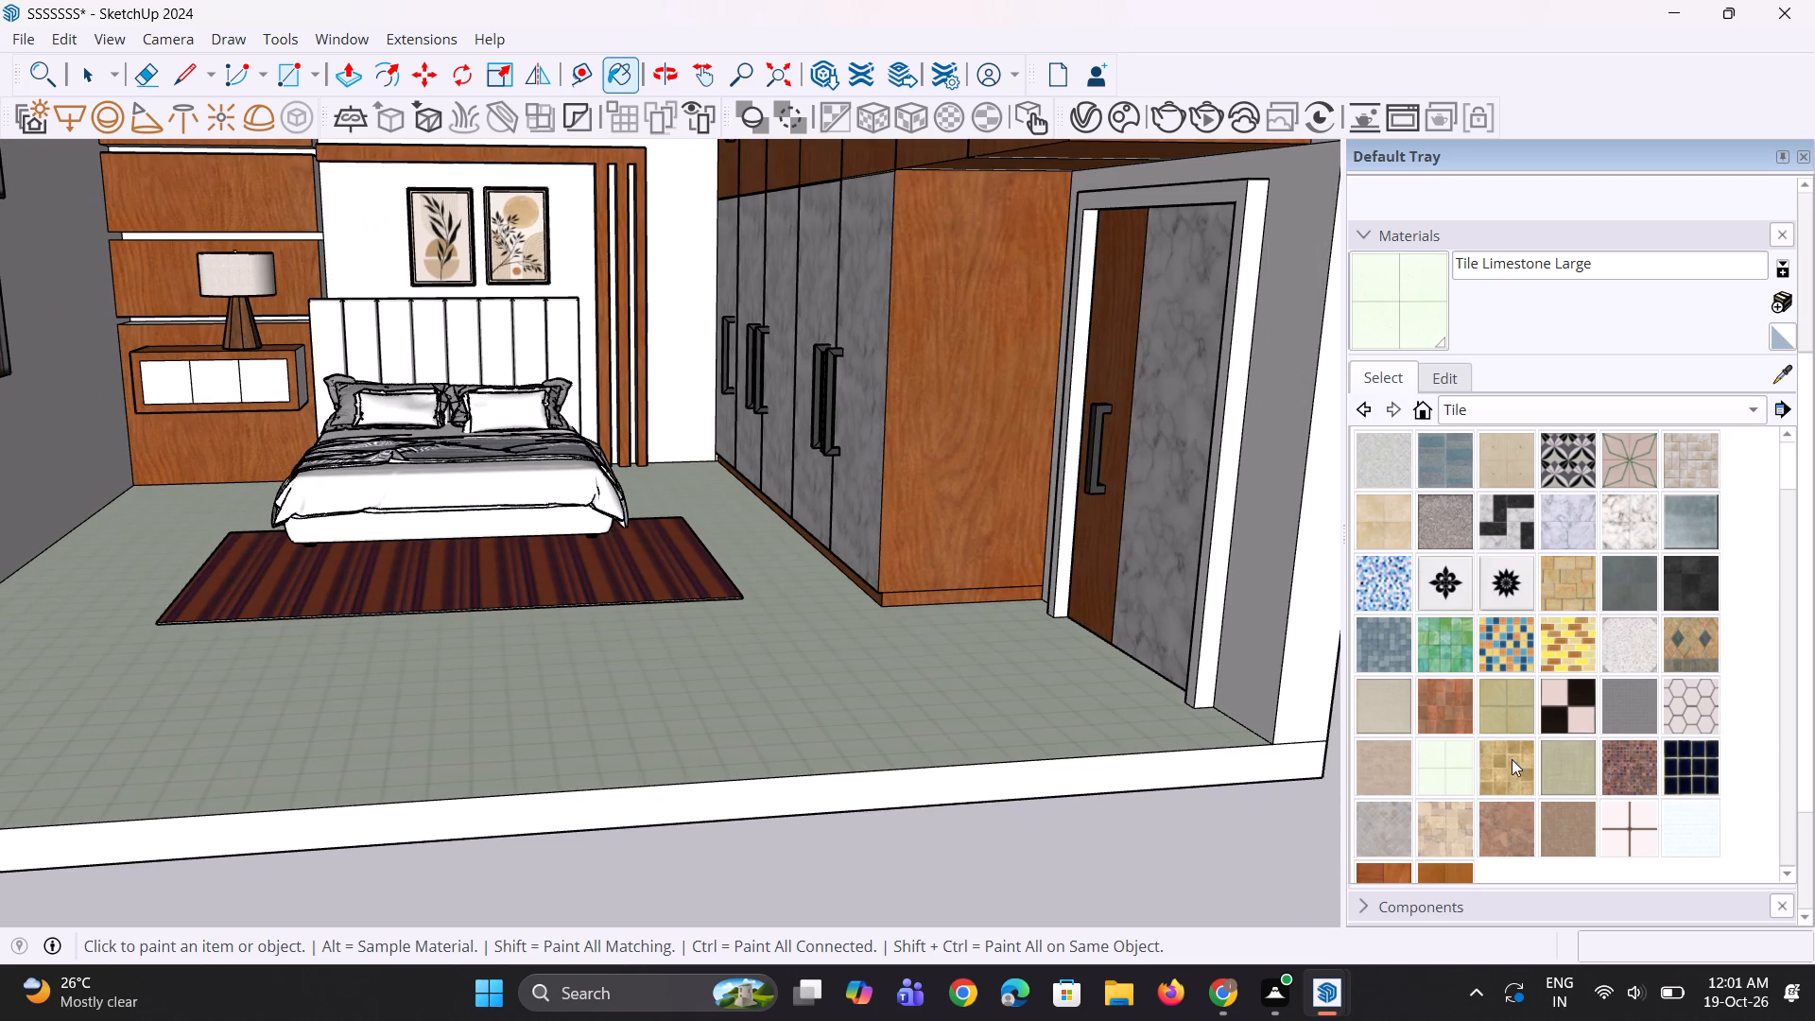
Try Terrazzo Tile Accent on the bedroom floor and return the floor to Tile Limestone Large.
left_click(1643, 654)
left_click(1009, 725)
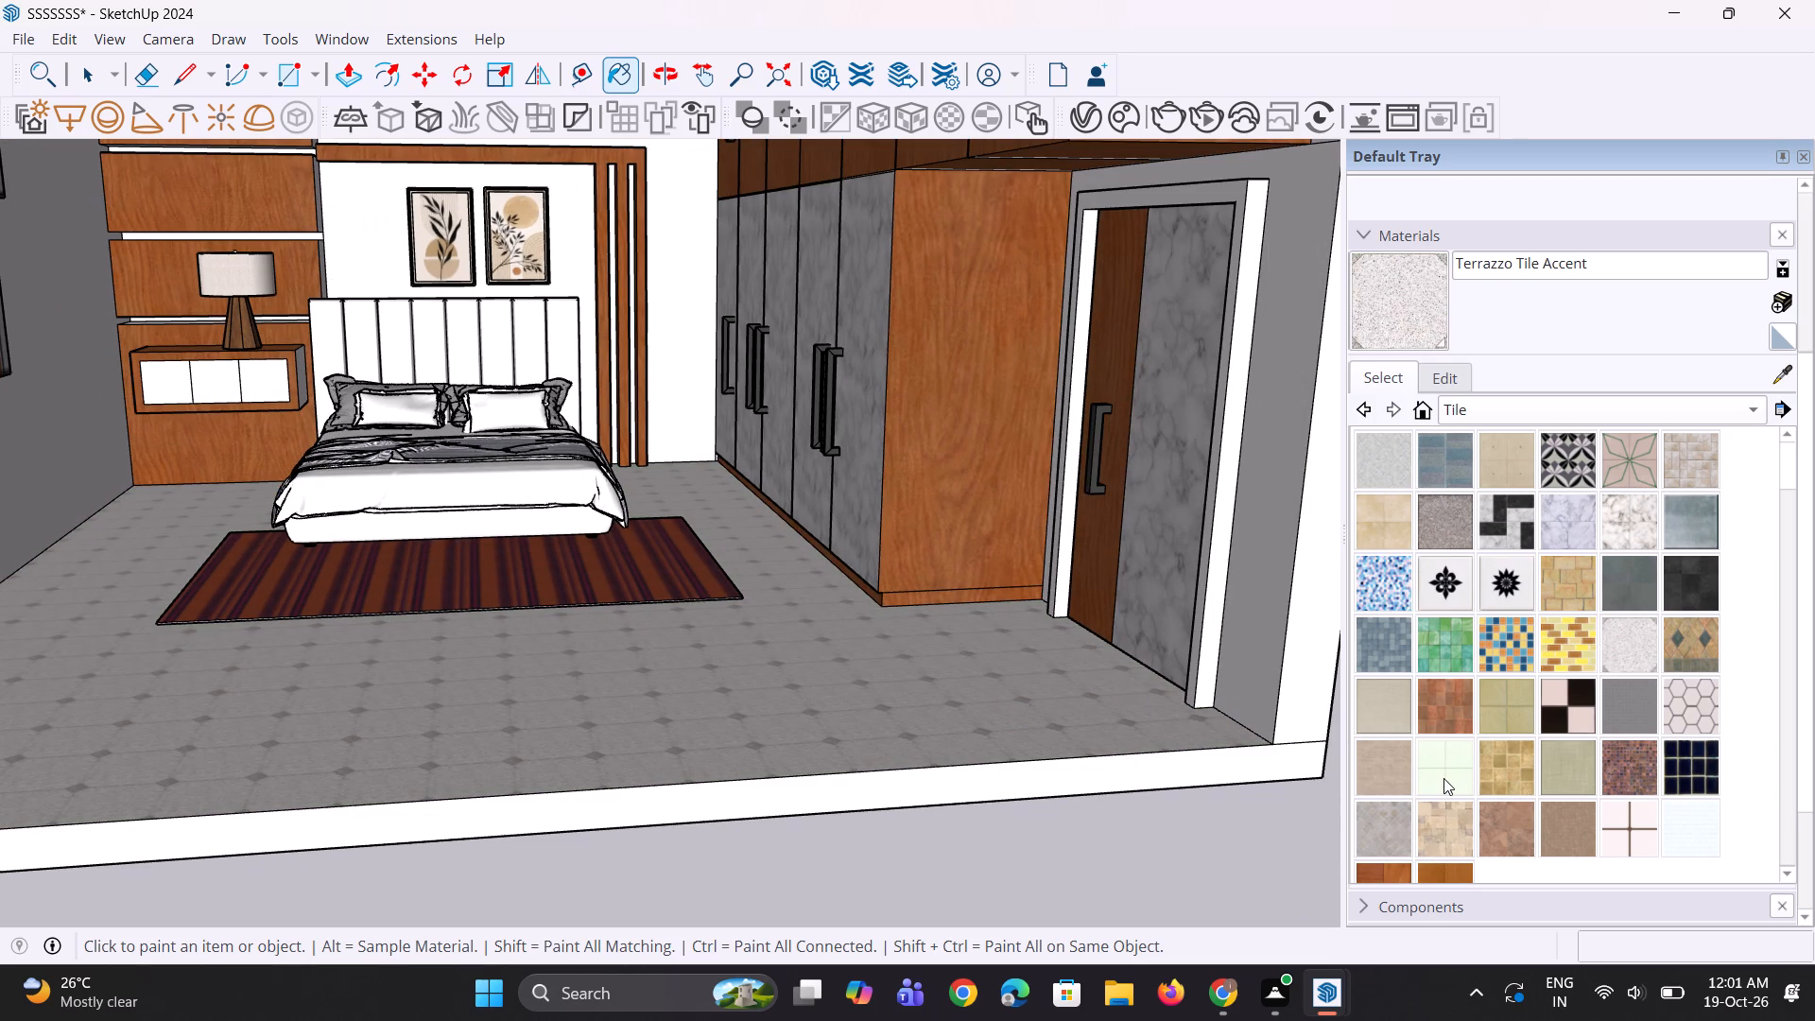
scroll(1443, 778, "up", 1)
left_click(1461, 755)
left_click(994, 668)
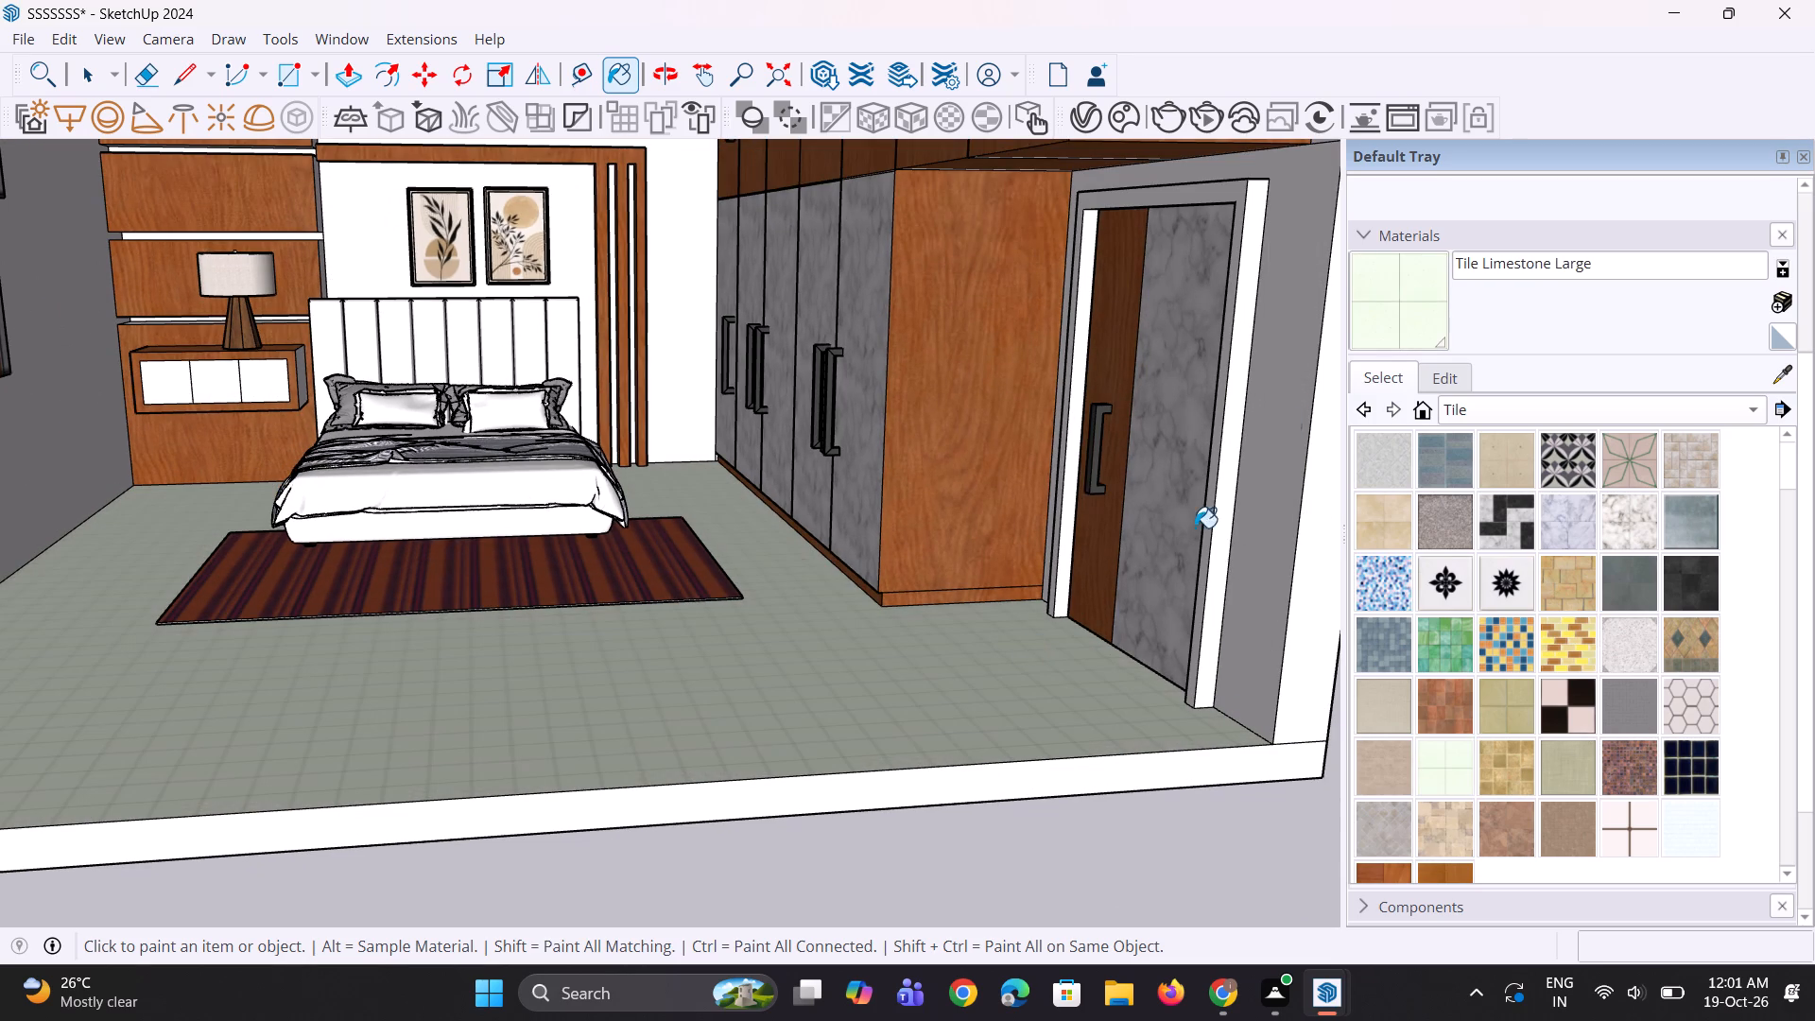
Set the Tile Limestone Large texture size to 5' by 5'.
left_click(1453, 384)
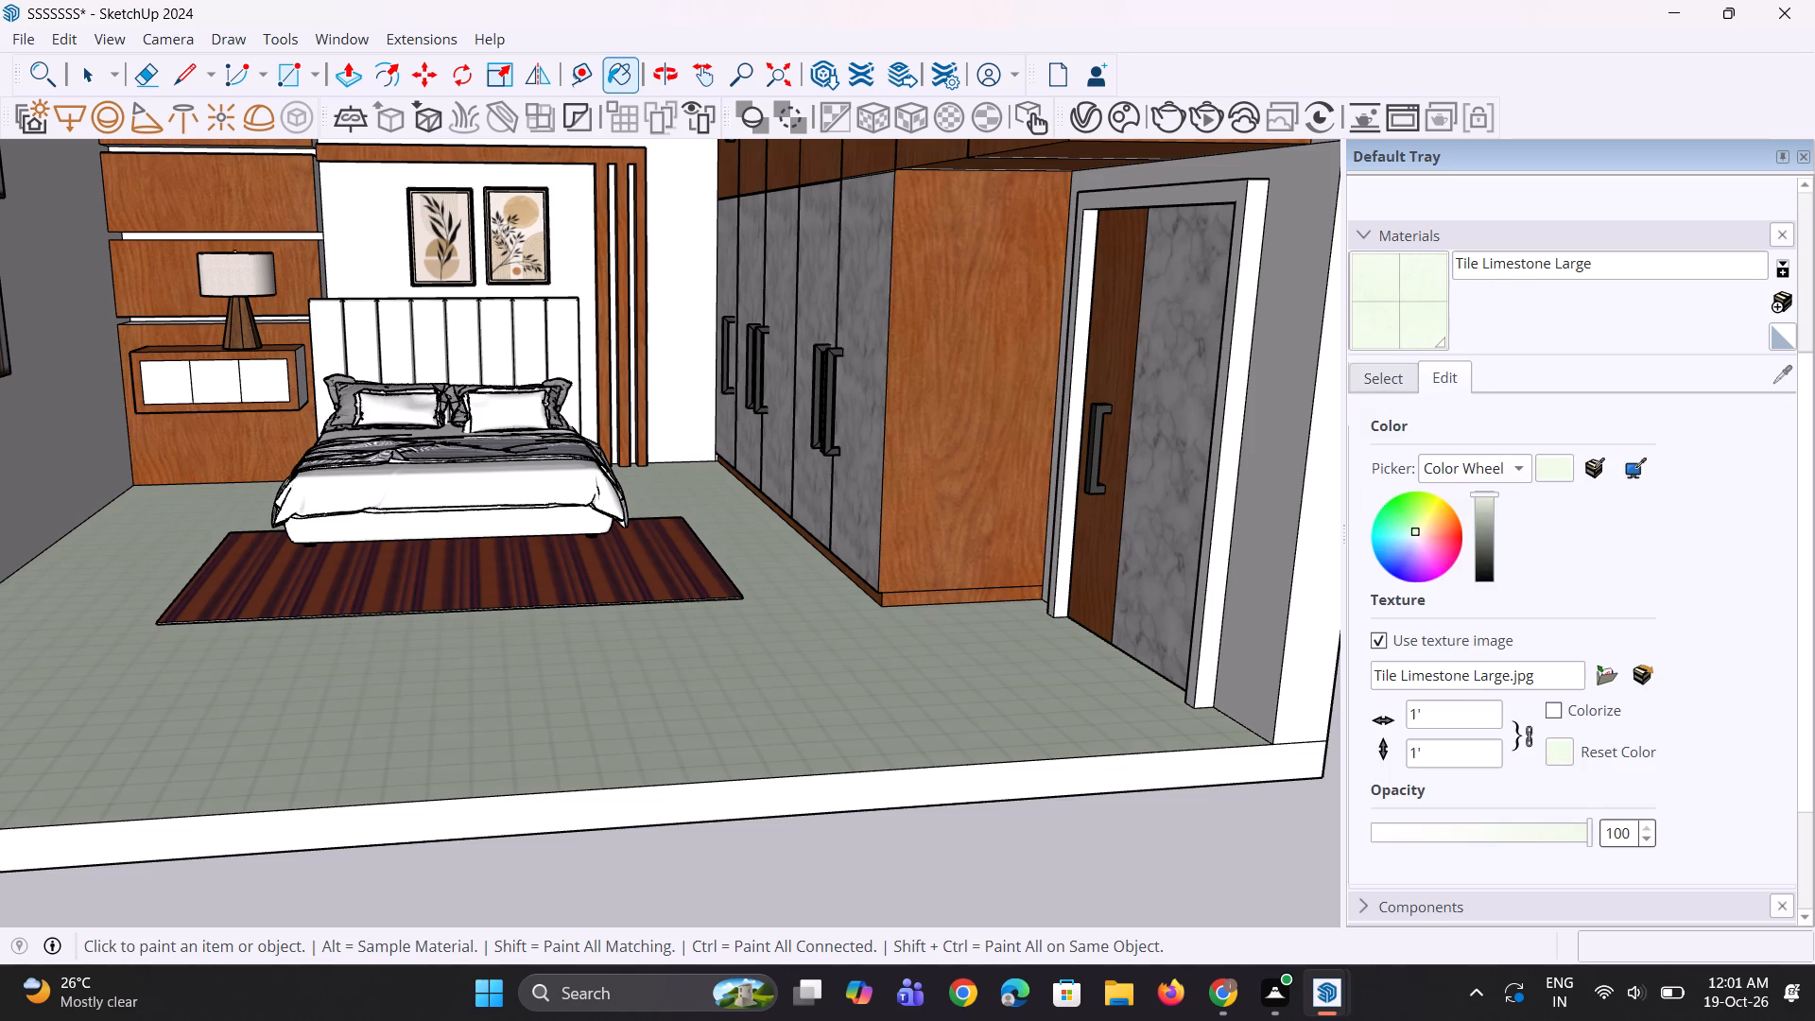
left_click_drag(1423, 723, 1400, 724)
key("BackSpace")
key("BackSpace")
key("BackSpace")
type("10'")
key("Return")
key("BackSpace")
key("BackSpace")
key("BackSpace")
key("BackSpace")
type("5'")
key("Return")
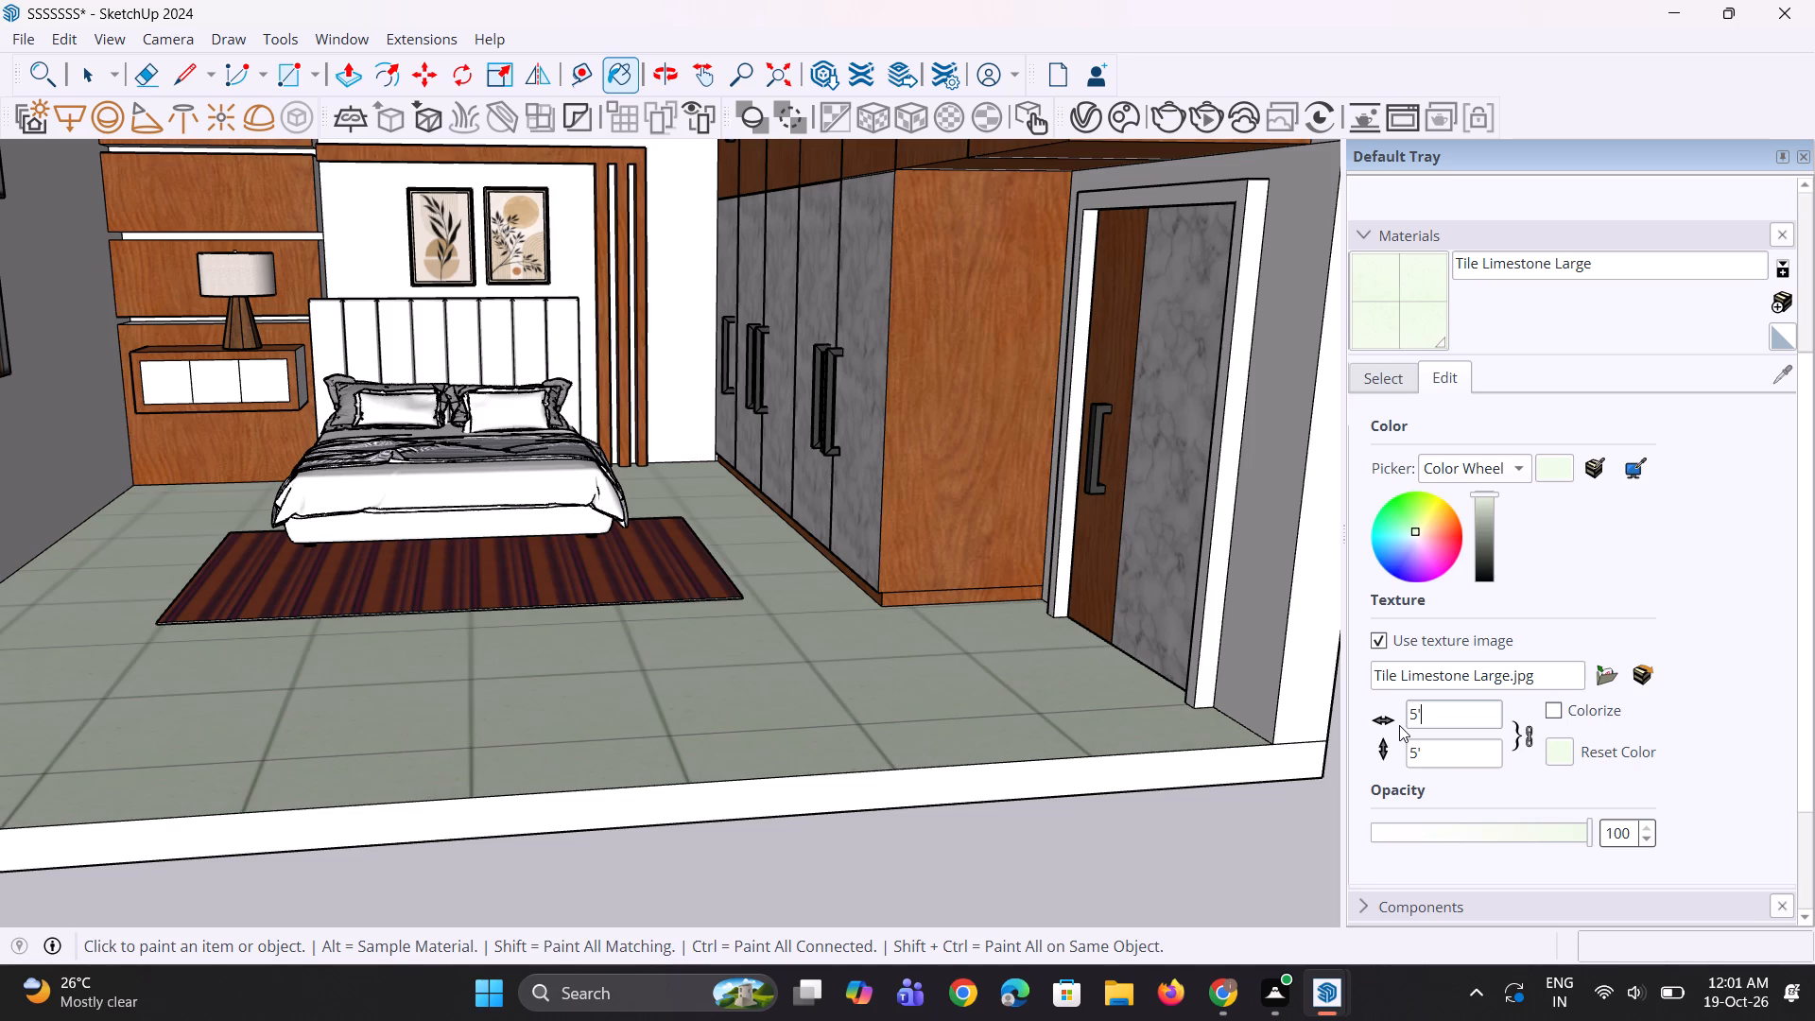
Create a new Generic material in the V-Ray Asset Editor and show its settings.
scroll(635, 387, "down", 5)
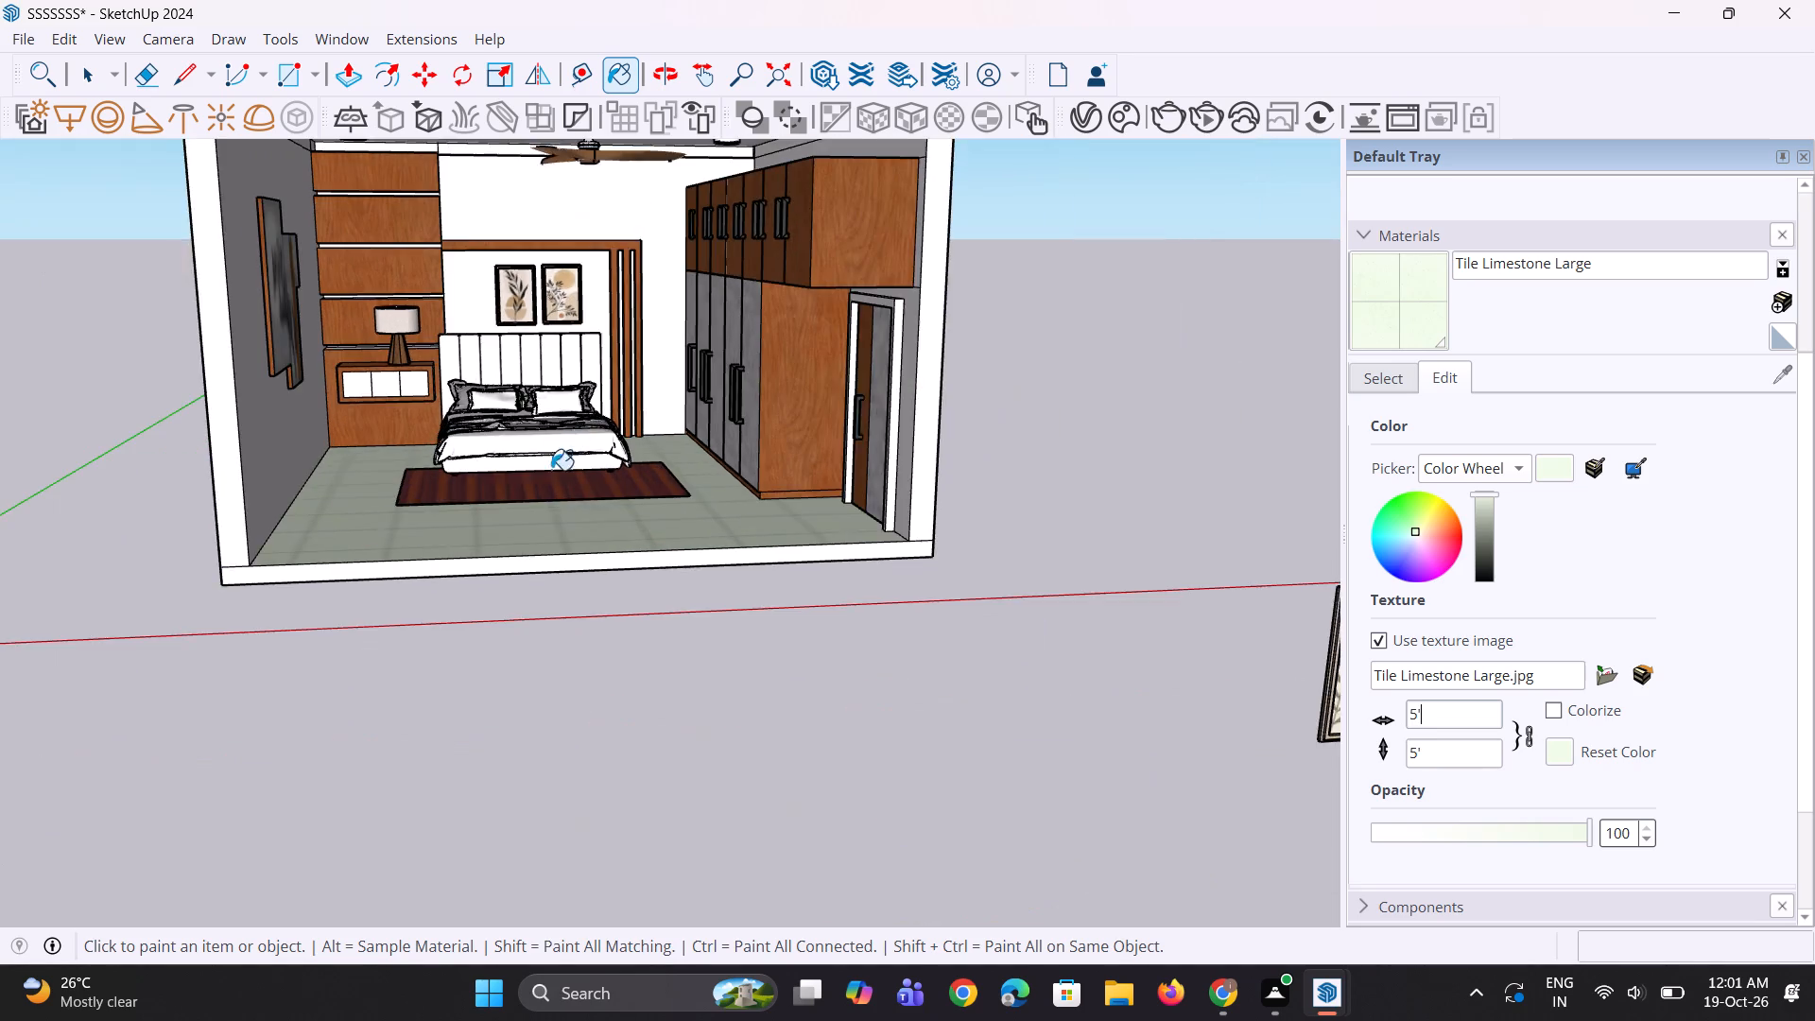
middle_click_drag(551, 470, 469, 524)
scroll(469, 524, "up", 1)
scroll(225, 441, "up", 1)
scroll(413, 548, "down", 5)
middle_click_drag(546, 468, 602, 439)
left_click(1095, 123)
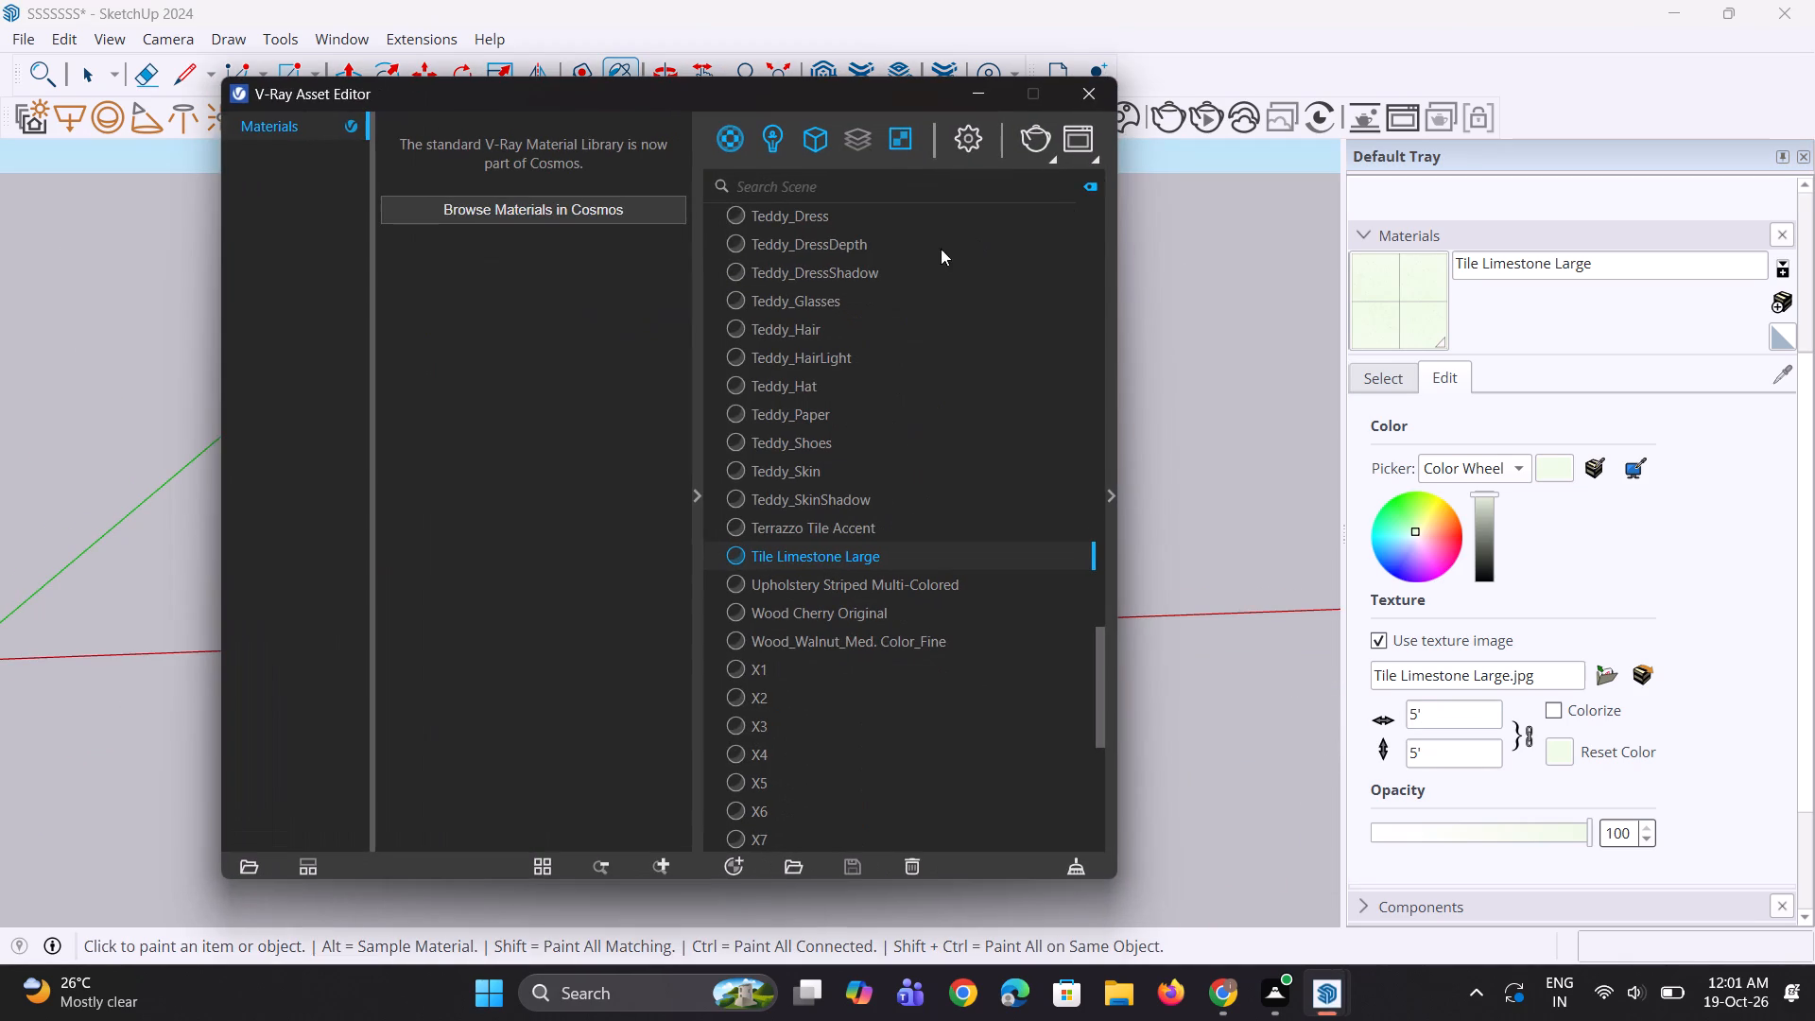
right_click(728, 132)
left_click(746, 179)
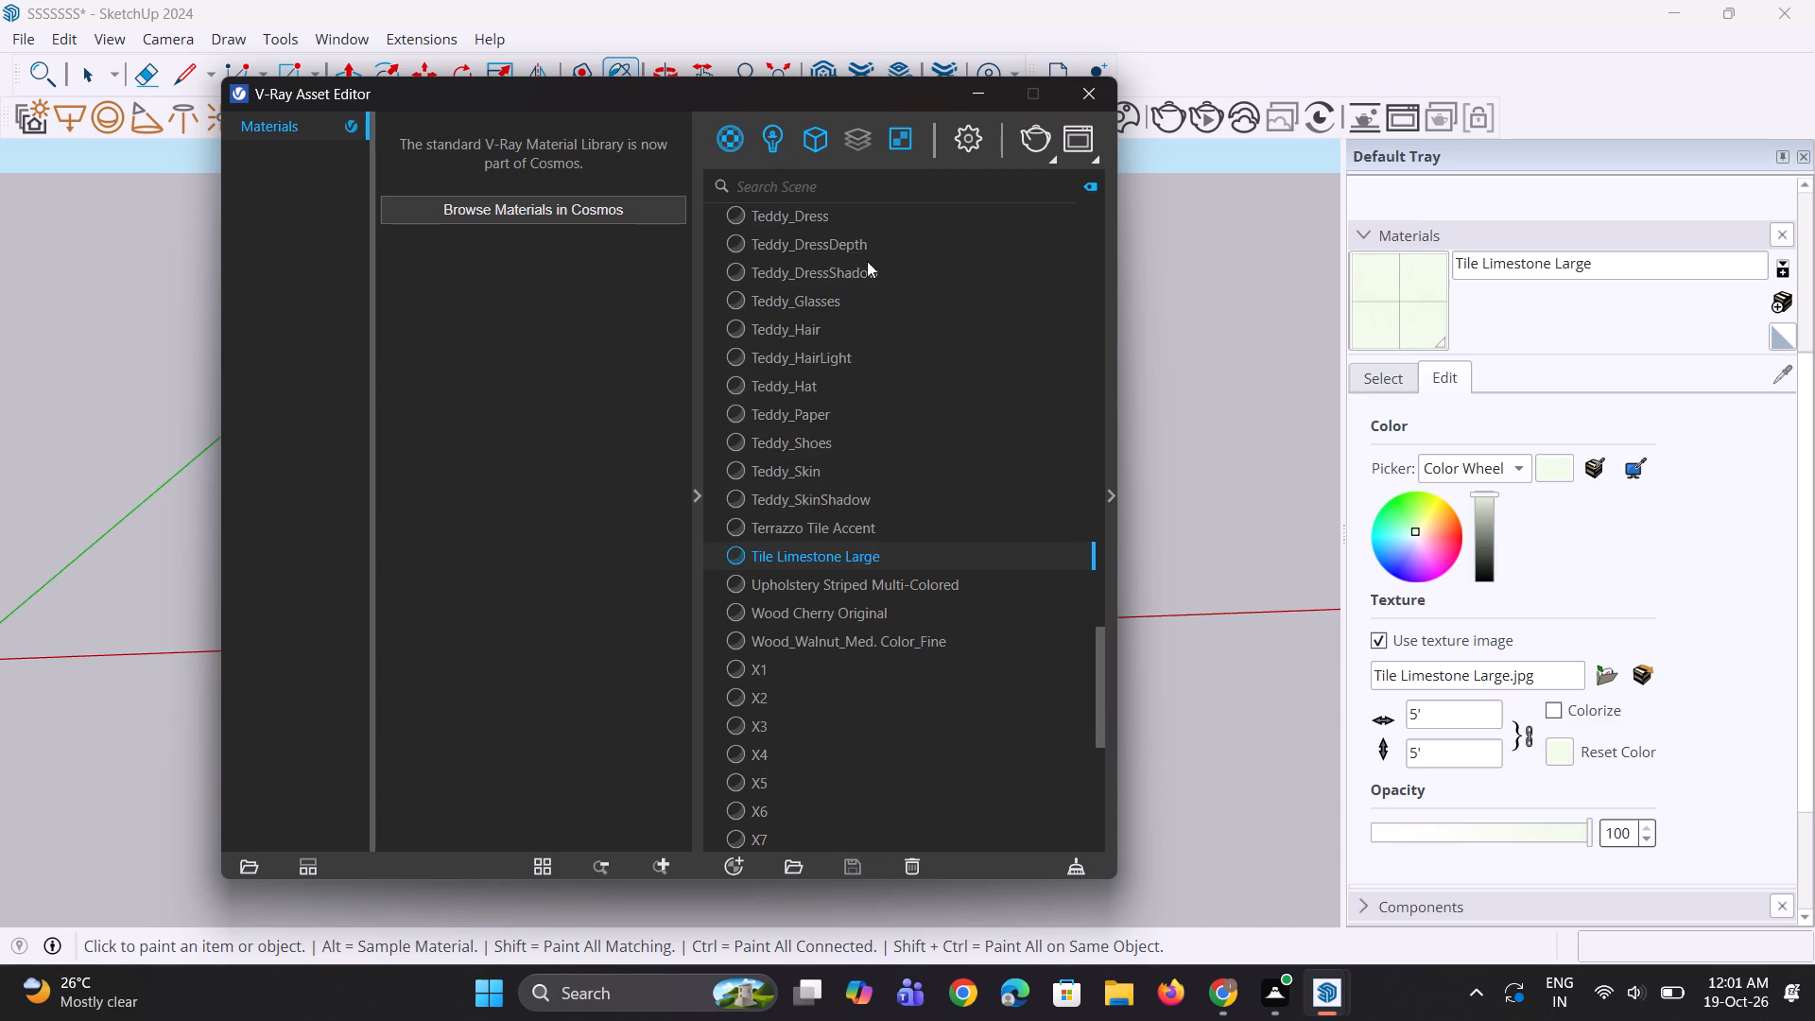
left_click(1106, 500)
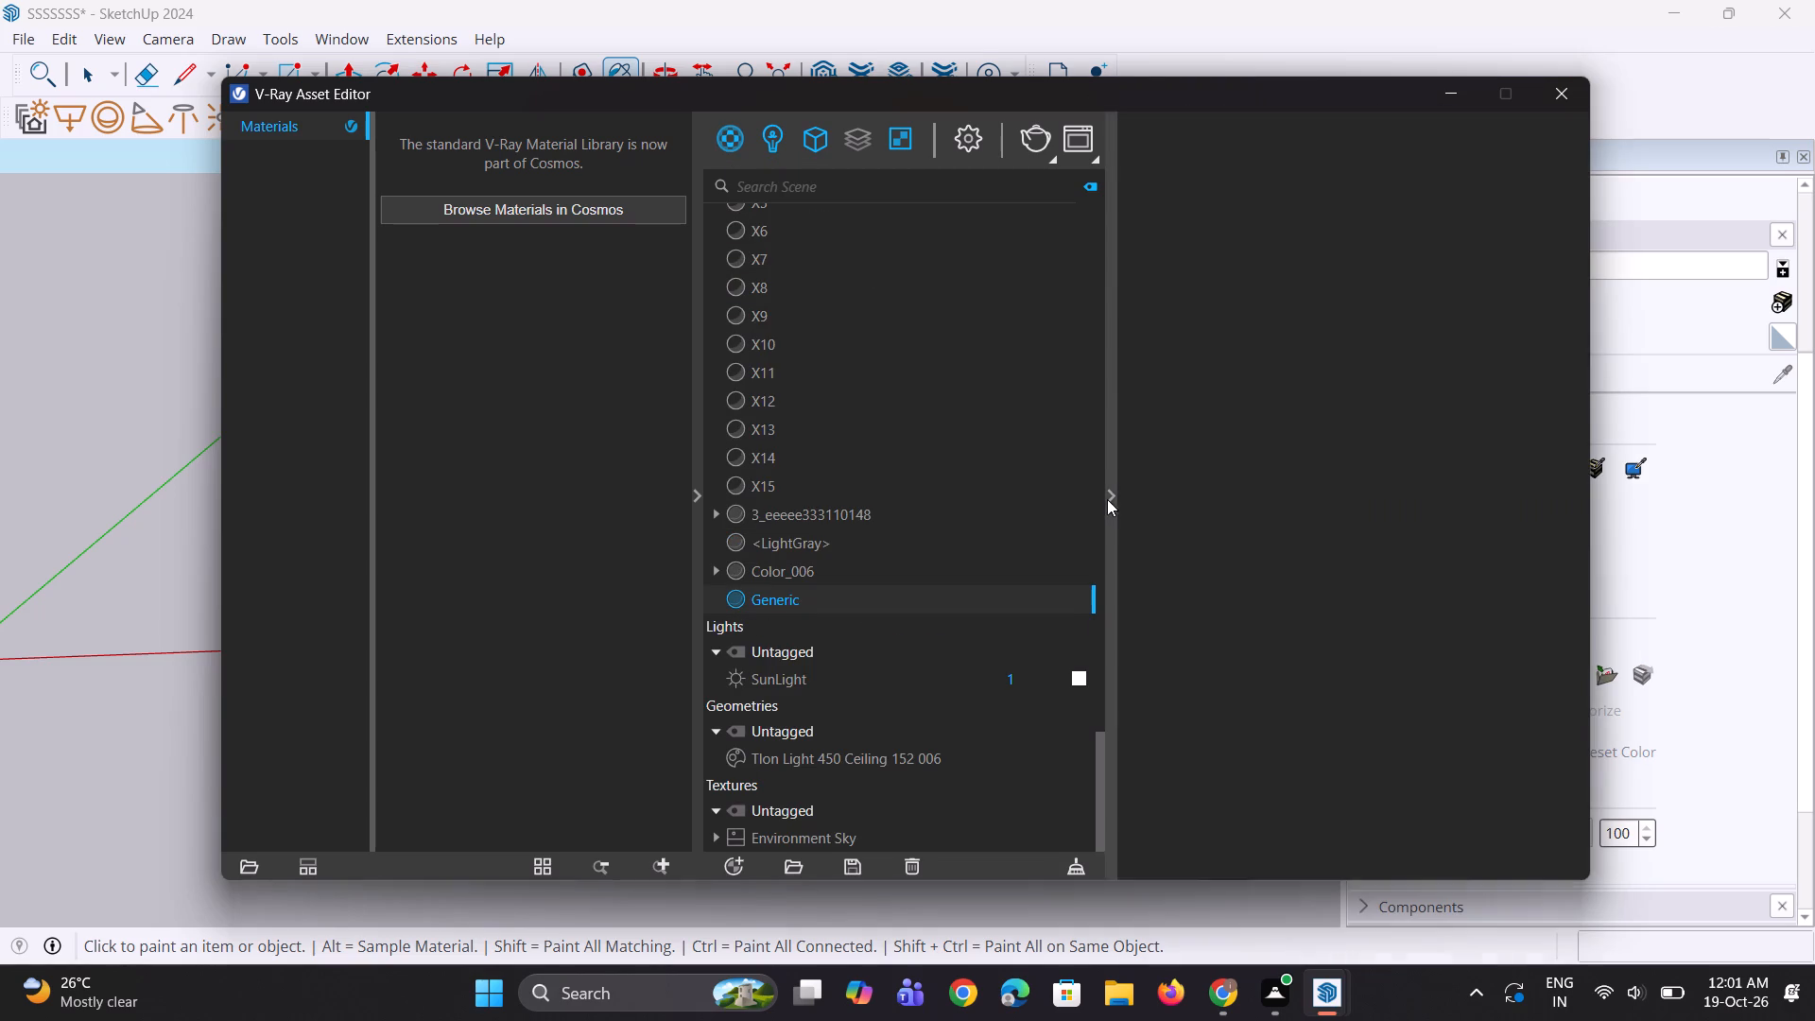
Set the Generic material's diffuse colour to a light peach of R 0.952, G 0.841, B 0.766.
left_click(1305, 538)
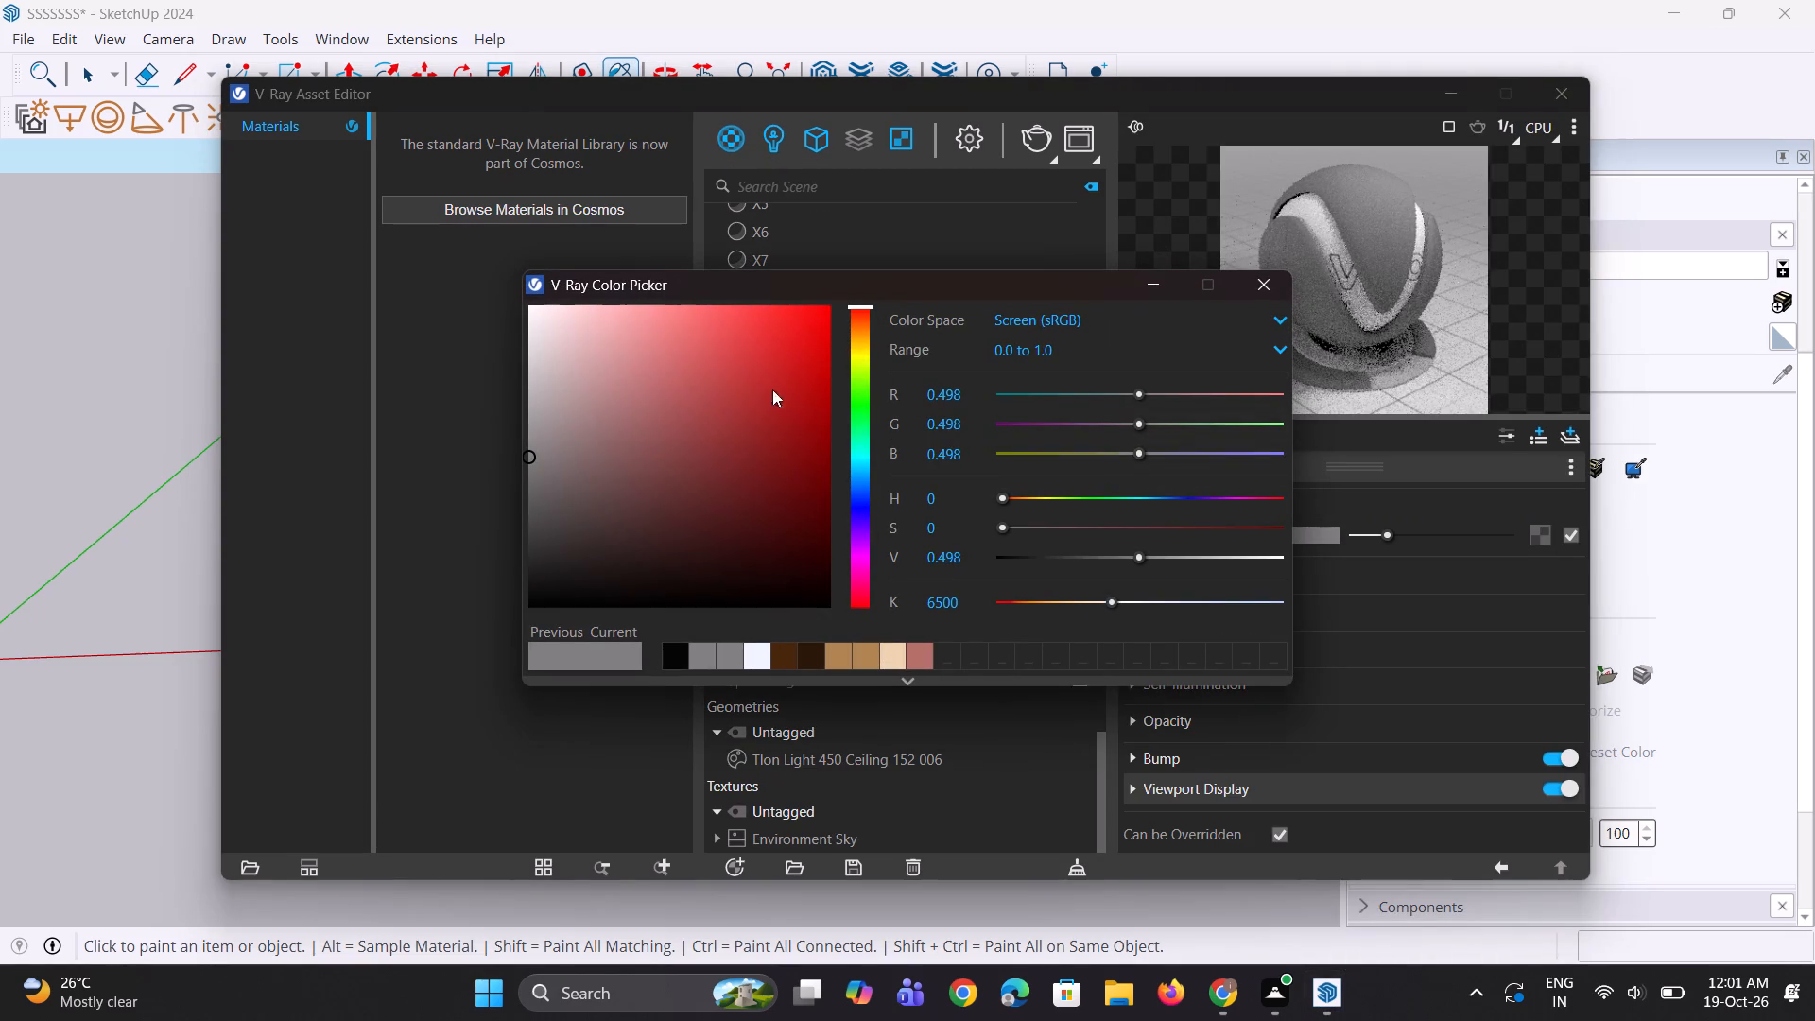
left_click(865, 326)
left_click(618, 320)
left_click(600, 325)
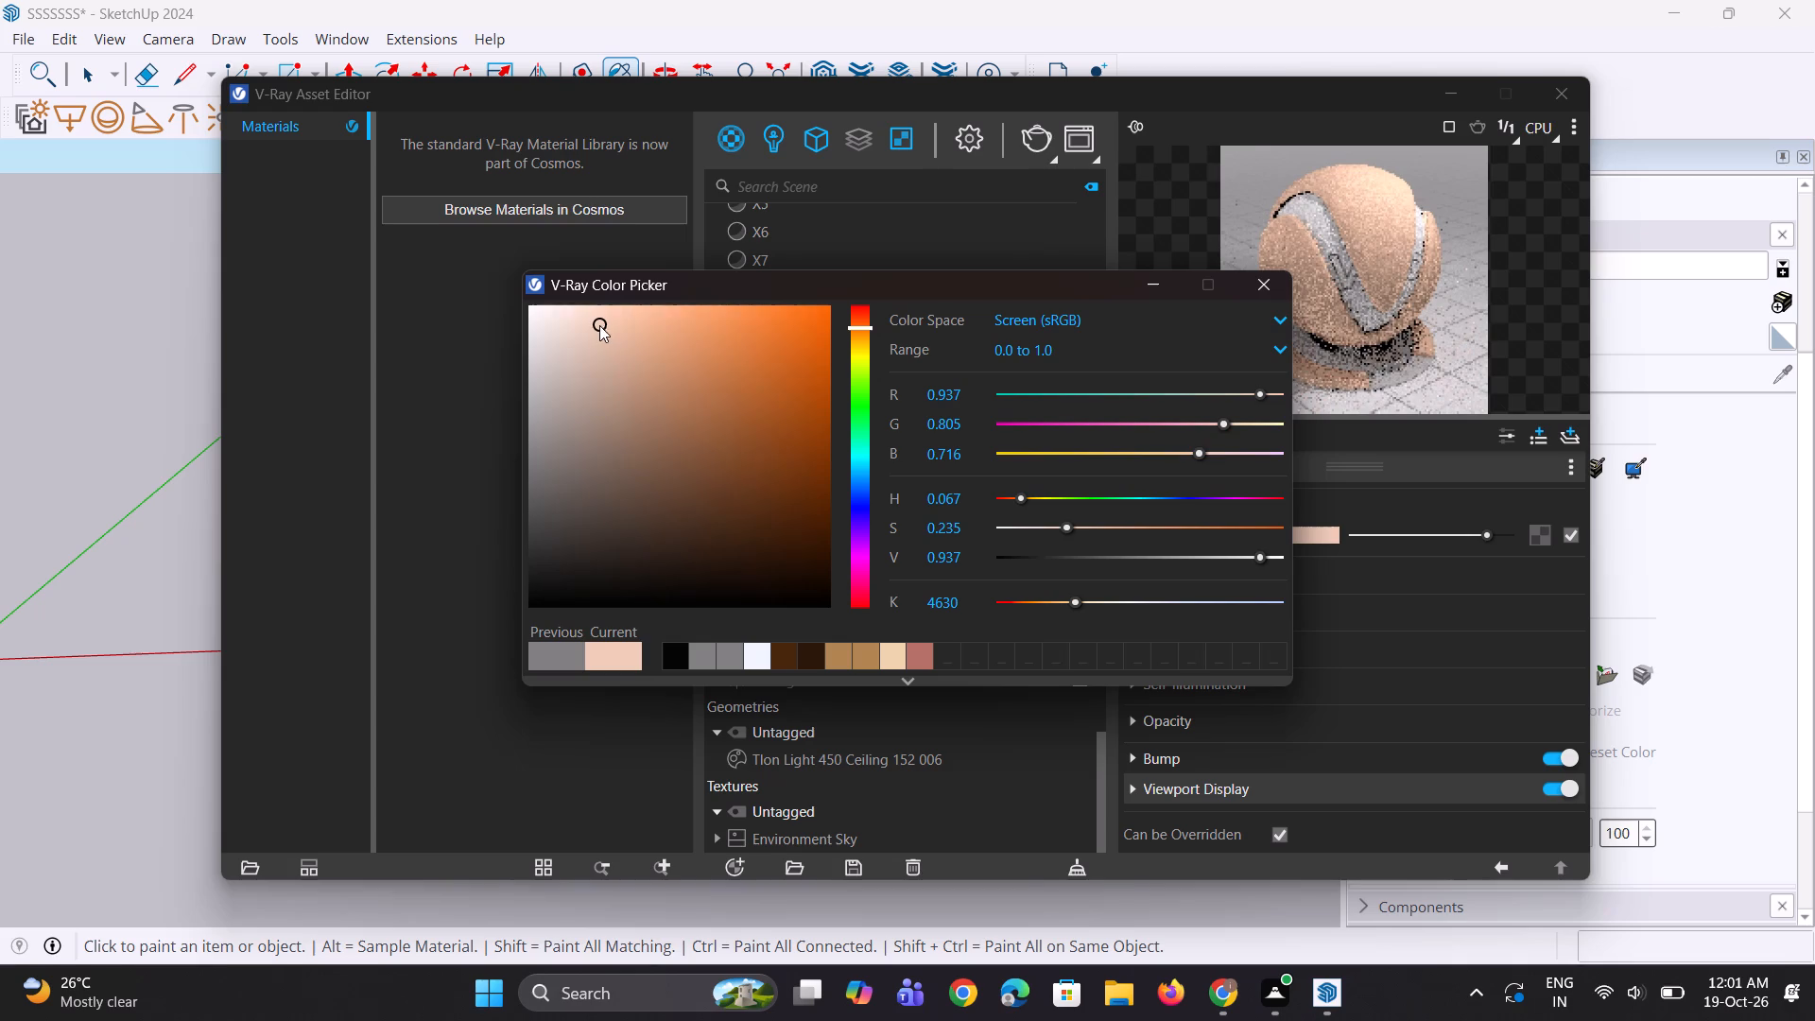
left_click(576, 327)
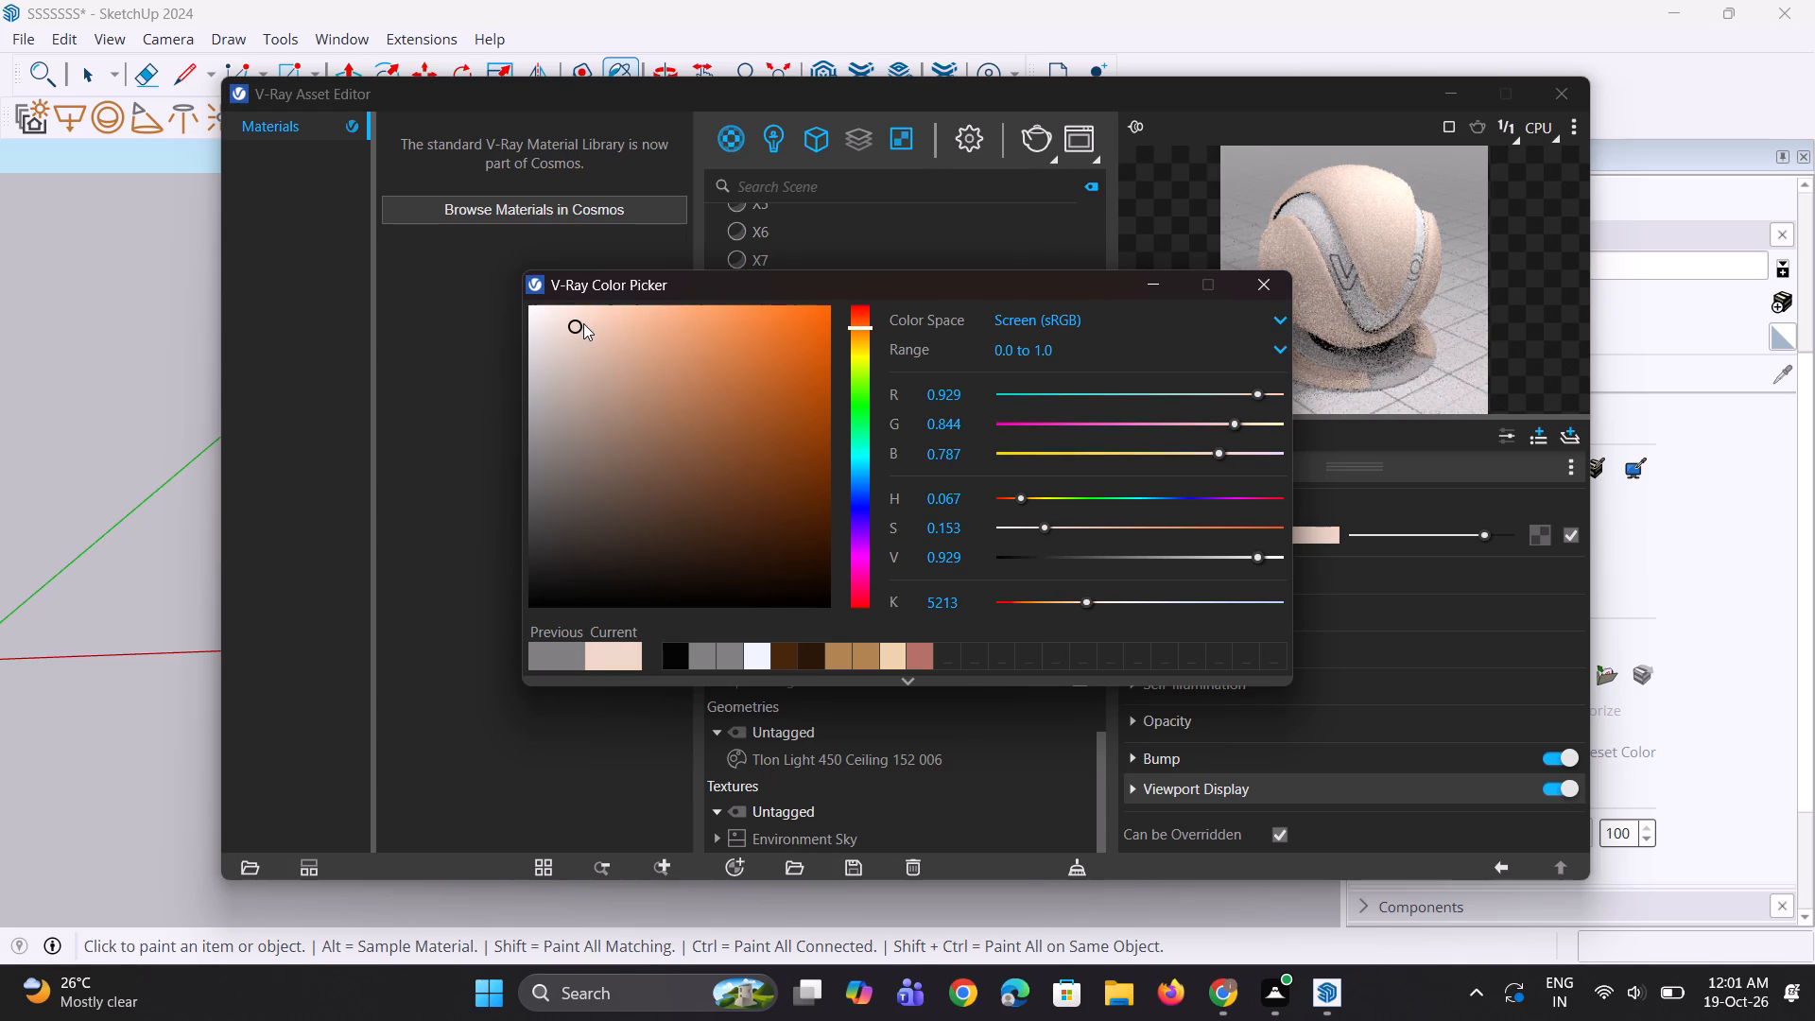
left_click(588, 320)
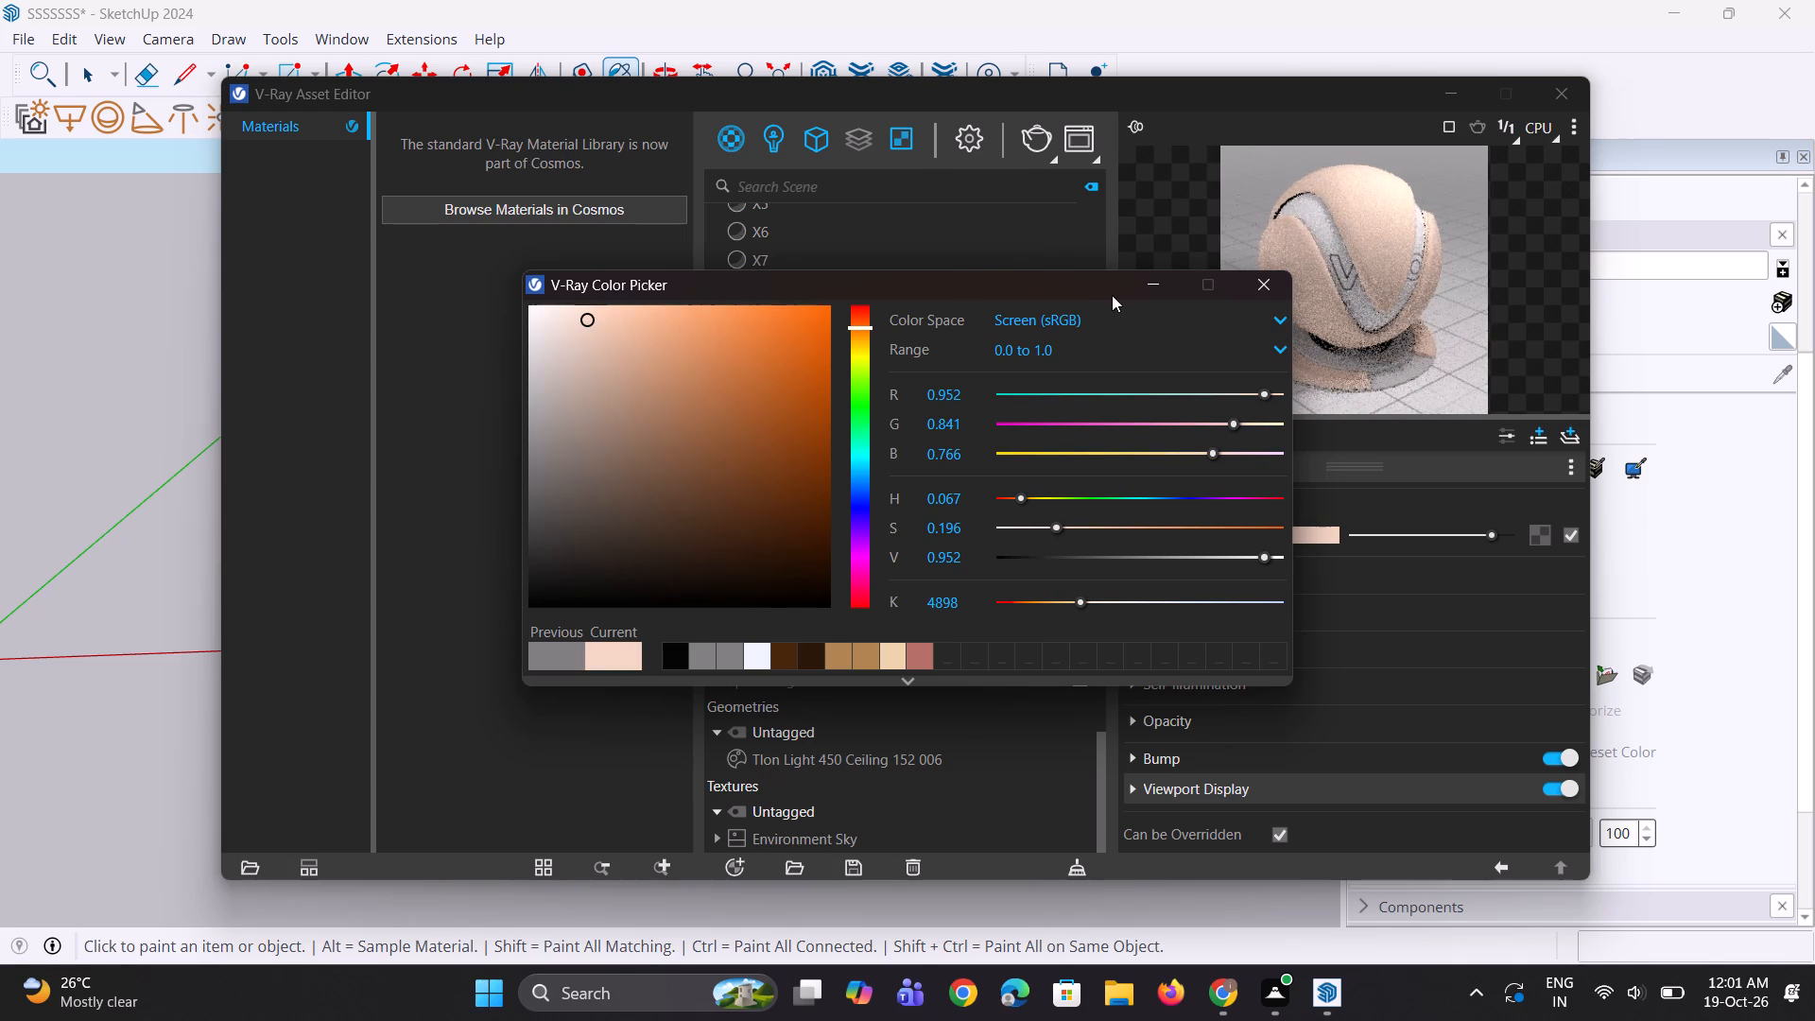
left_click(1152, 290)
Give the Generic material a grey reflection colour and a reflection glossiness of 0.95, and minimise the V-Ray Asset Editor.
left_click(1216, 581)
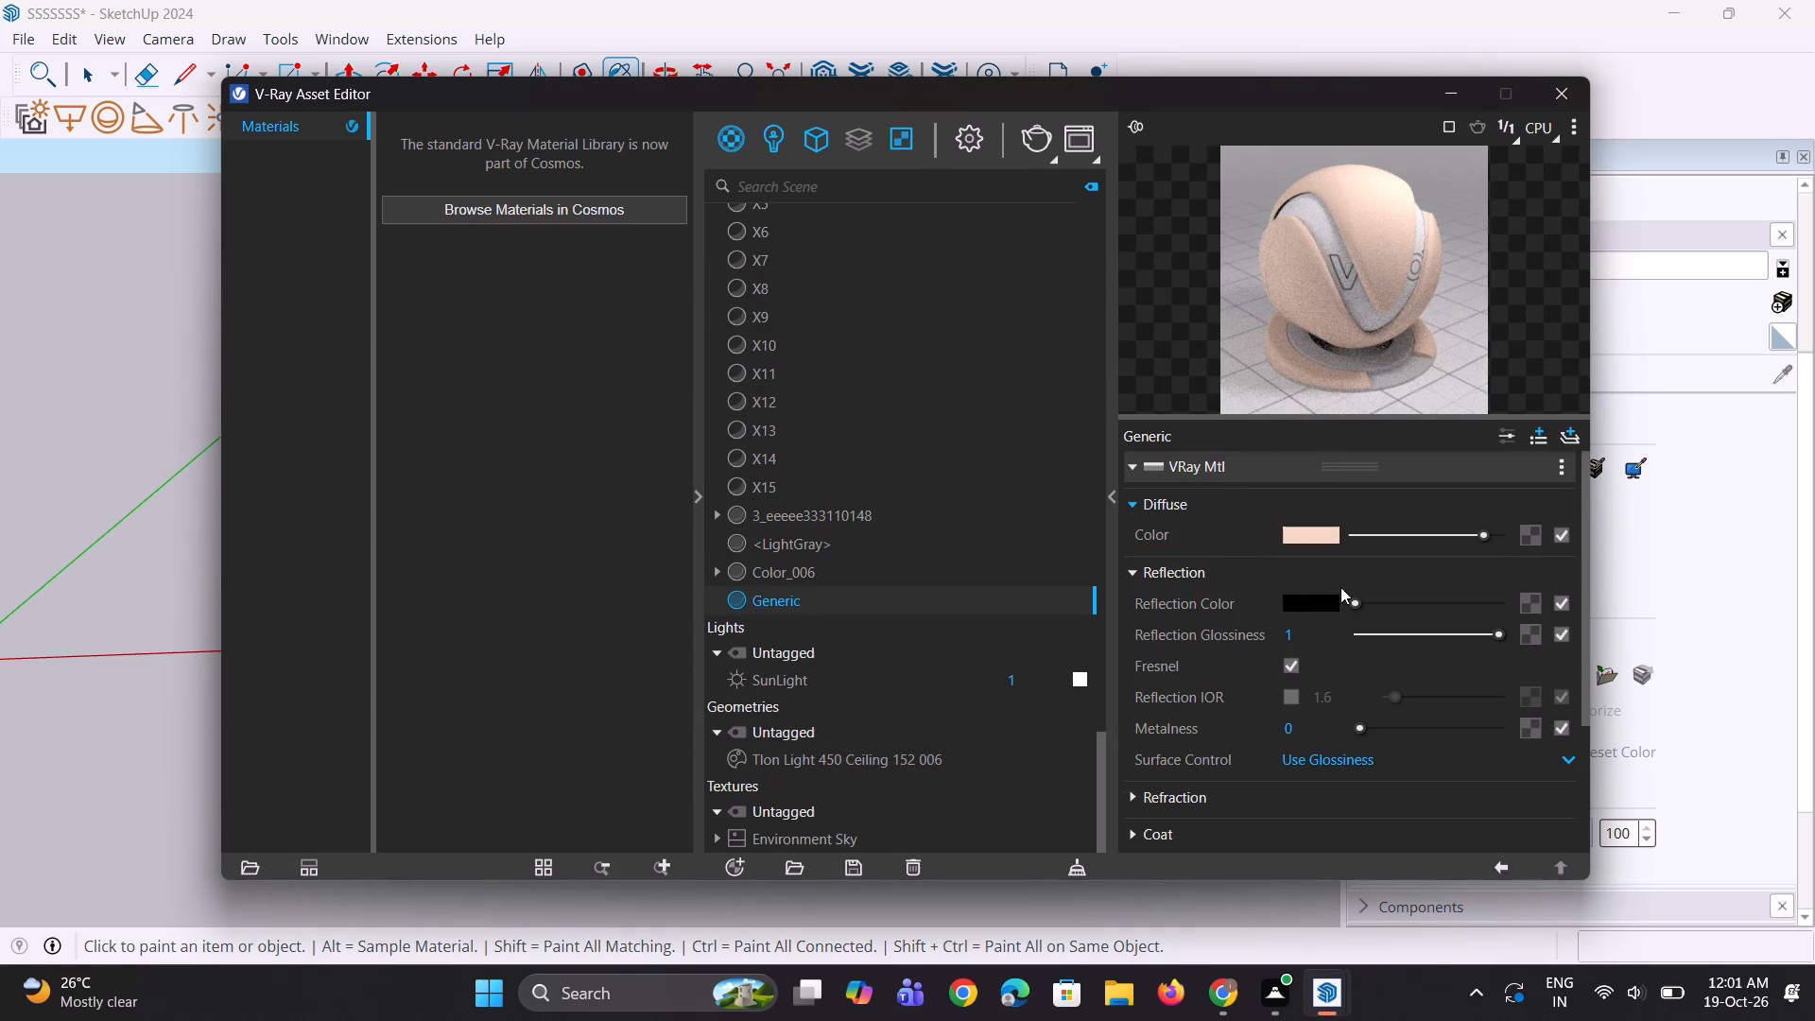
left_click(1374, 594)
left_click(1378, 599)
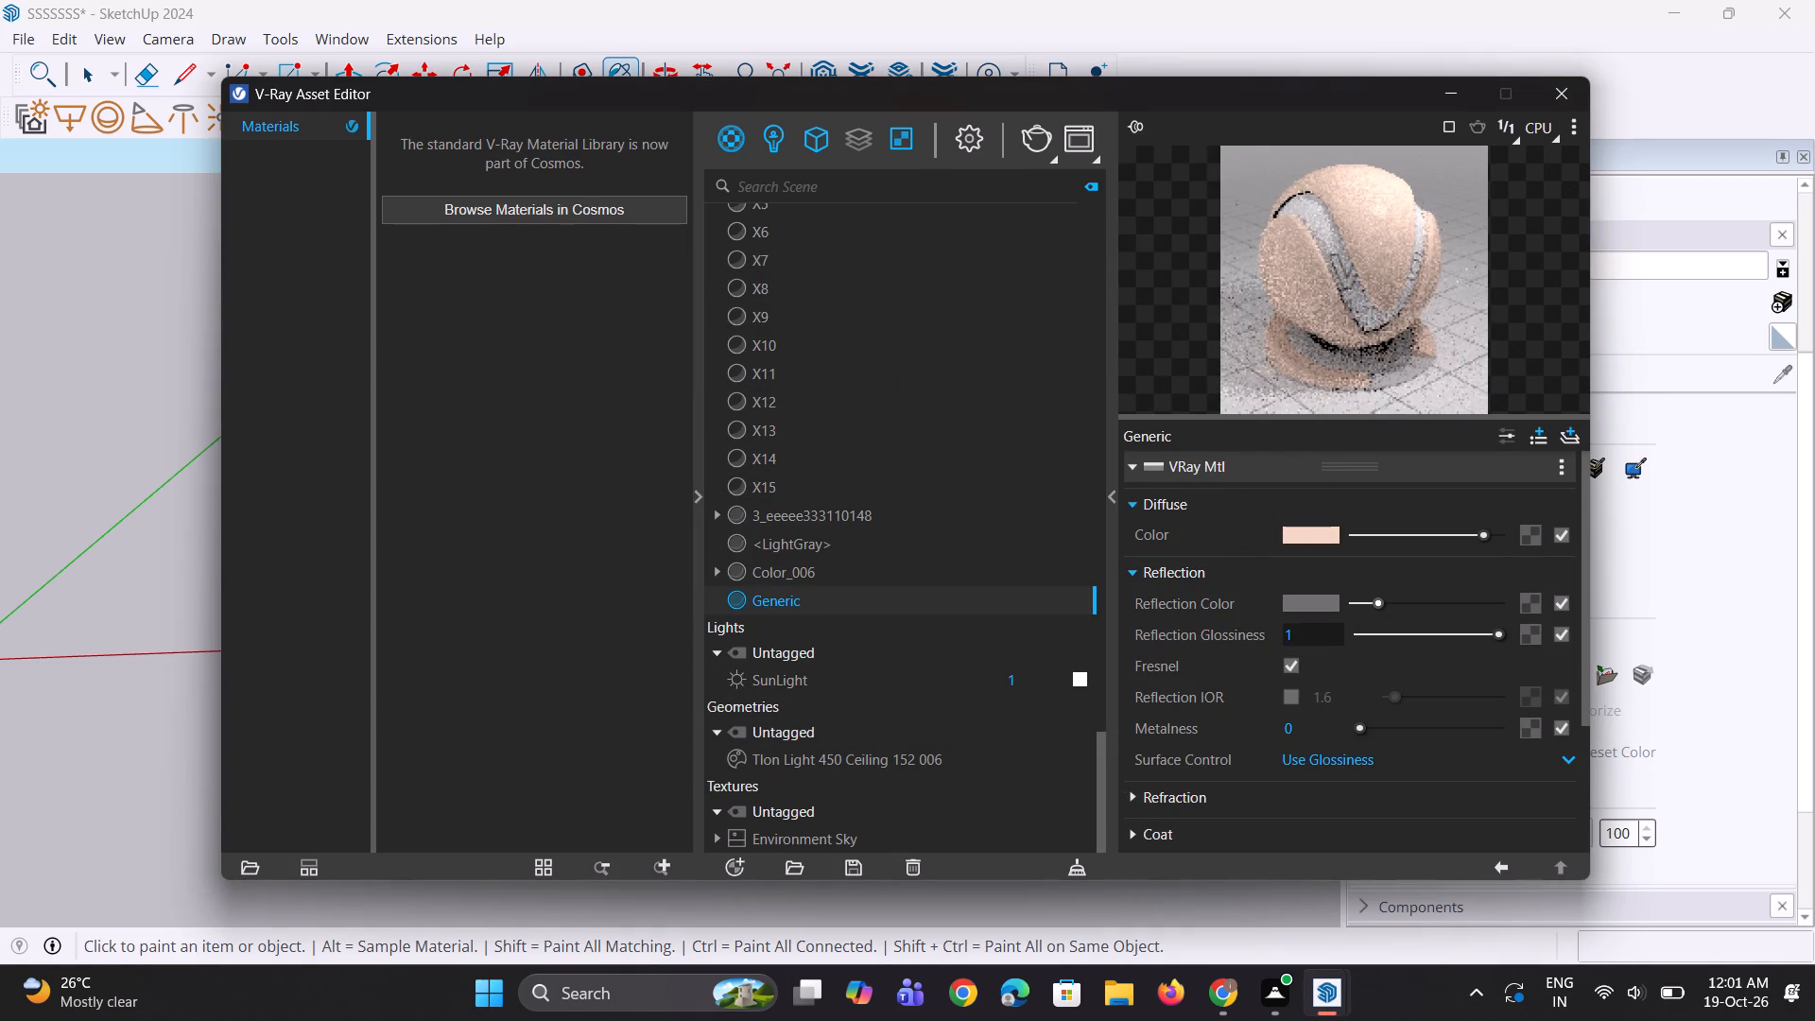
left_click_drag(1316, 629, 1236, 631)
type("0.95")
key("Return")
double_click(1349, 302)
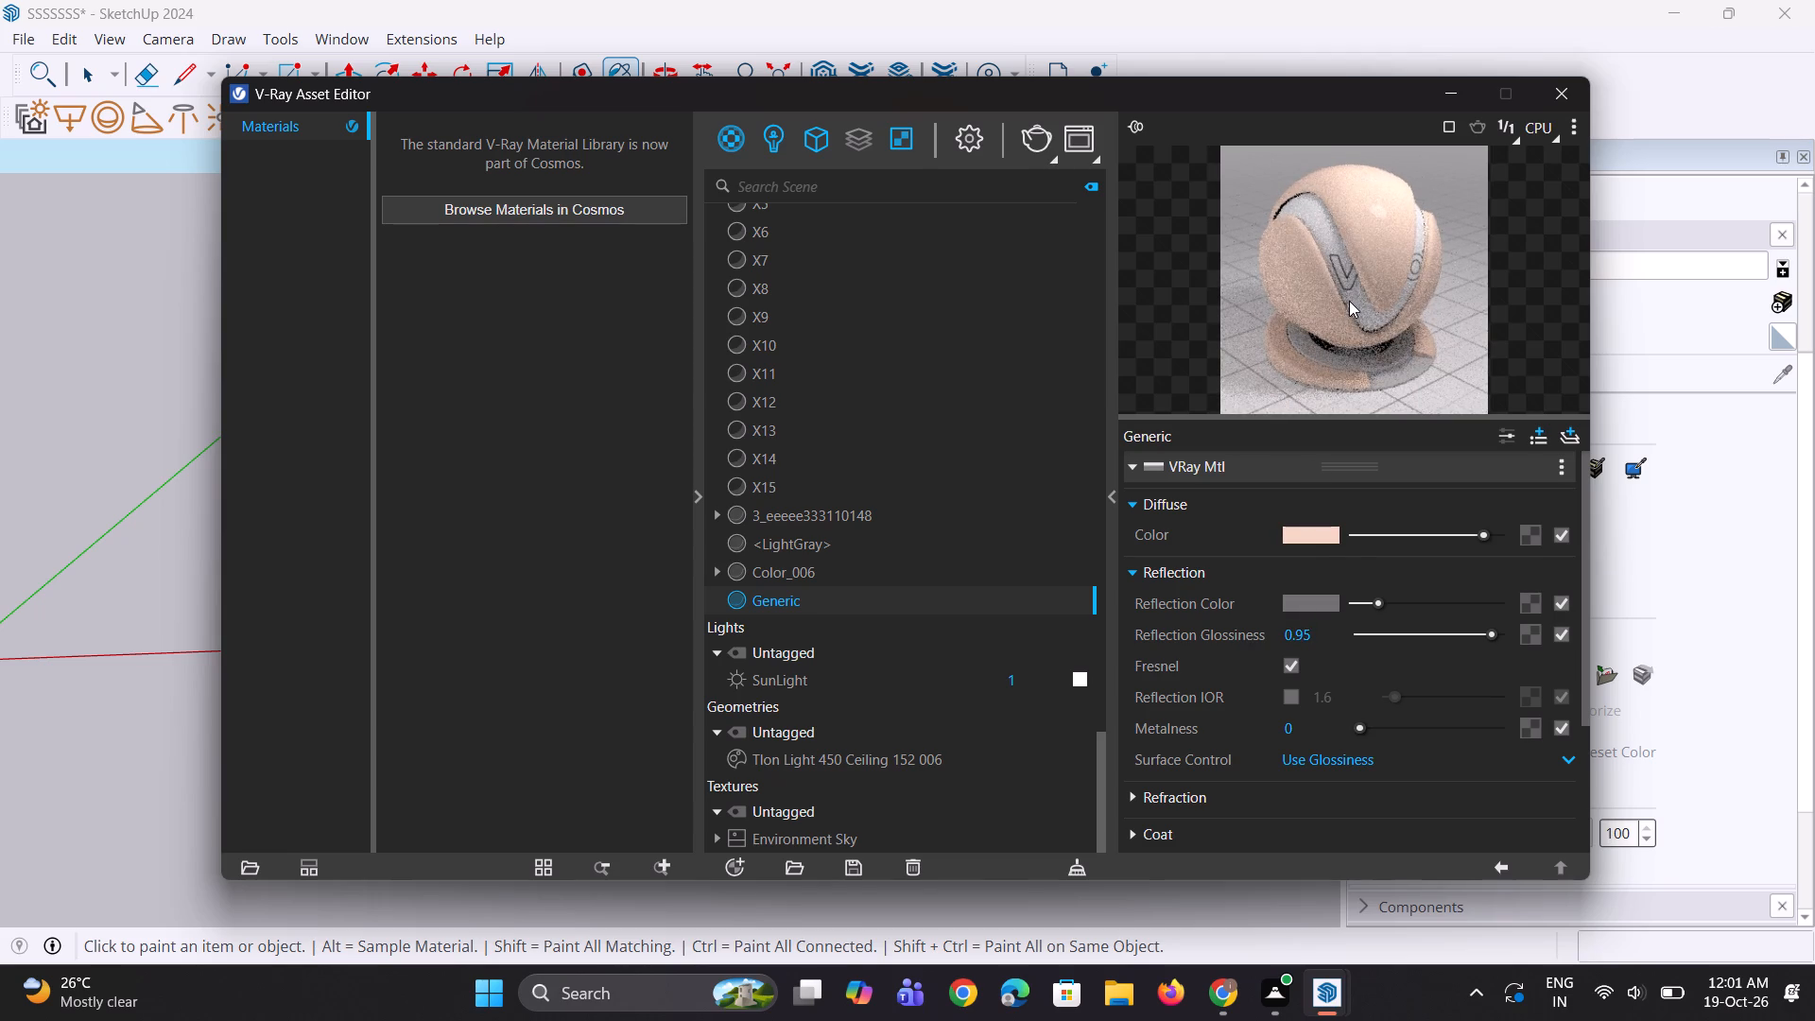
left_click(1449, 88)
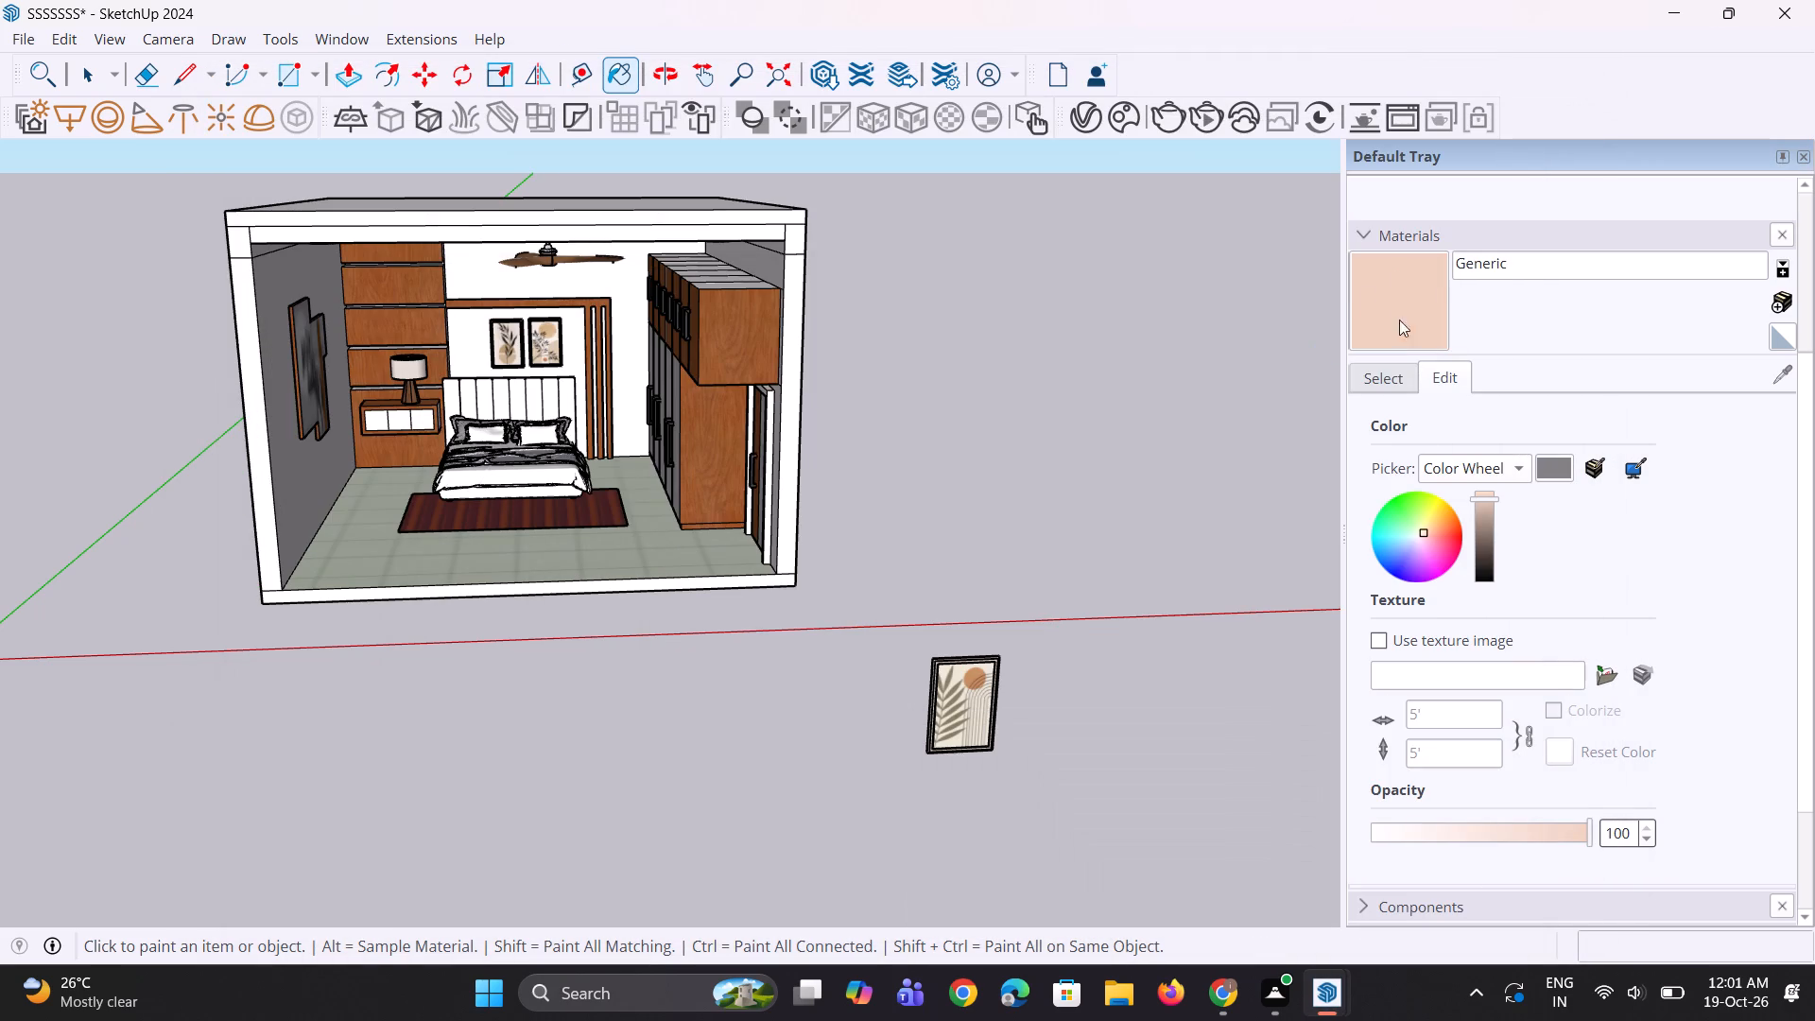
Paint the wall behind the bed, inside and around the wooden frame, with the peach Generic material.
left_click(1366, 293)
scroll(317, 412, "up", 5)
left_click(496, 355)
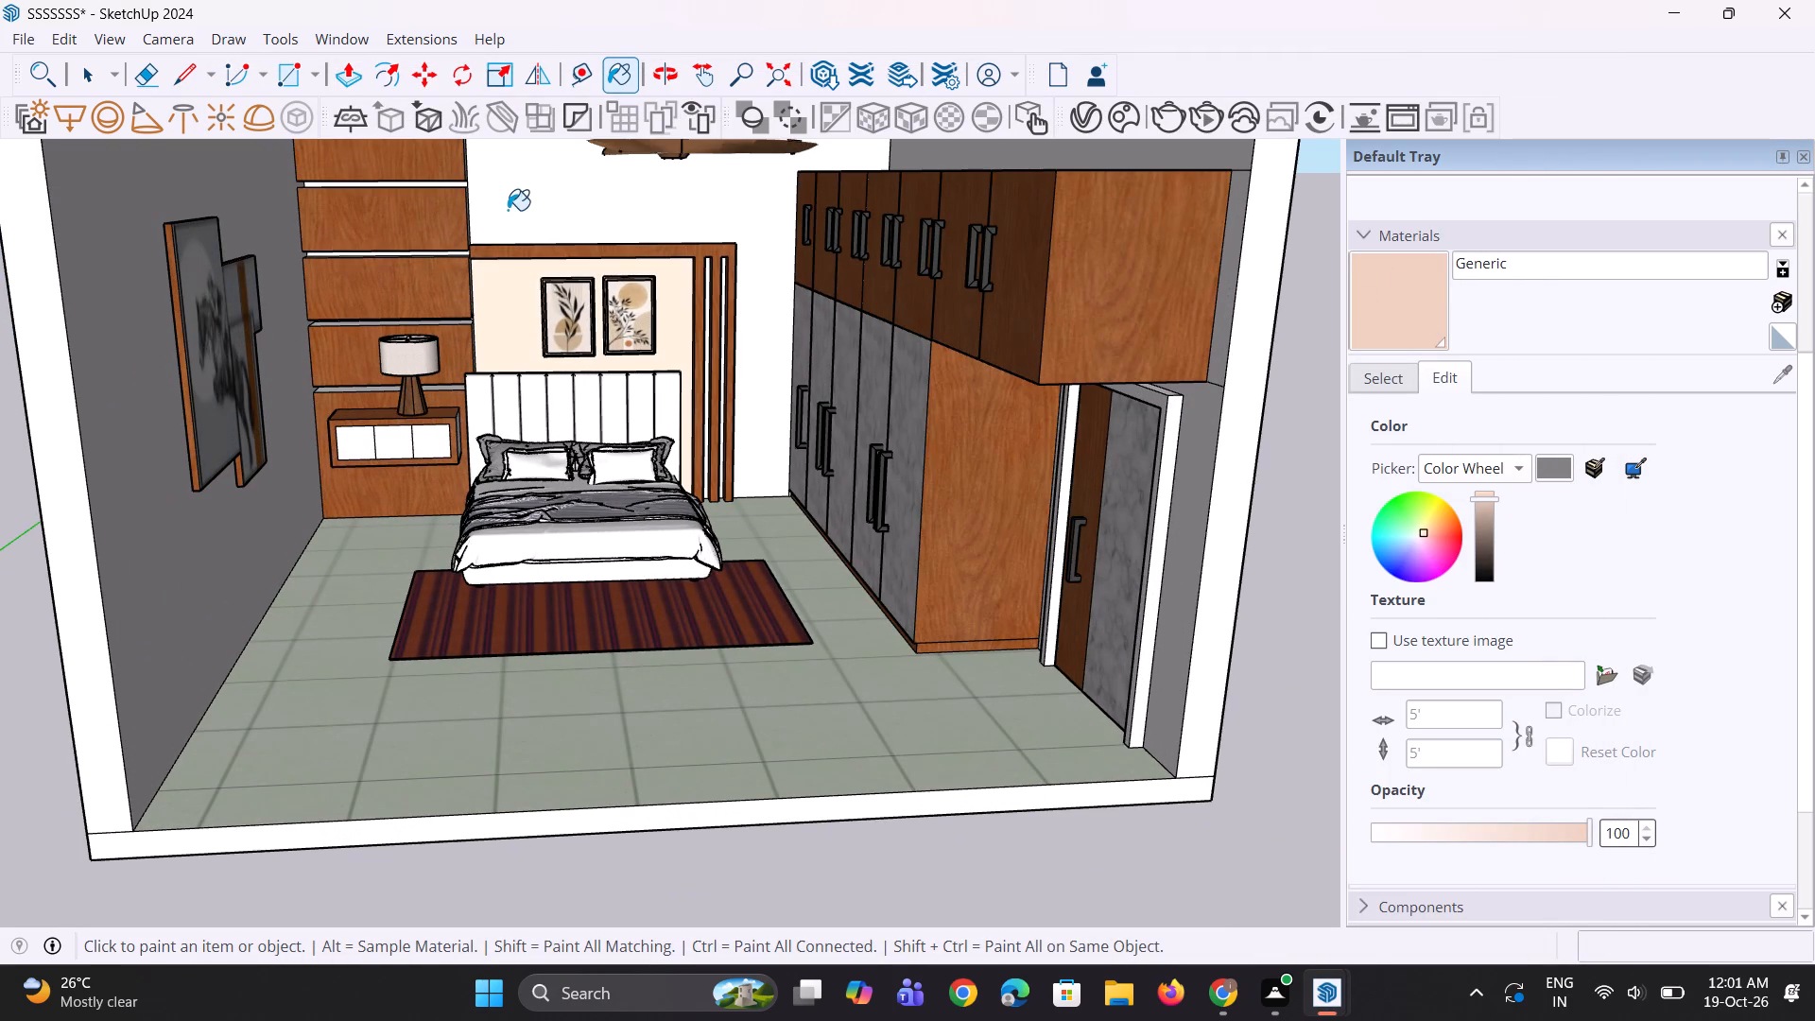
left_click(508, 210)
scroll(725, 356, "up", 3)
left_click(759, 395)
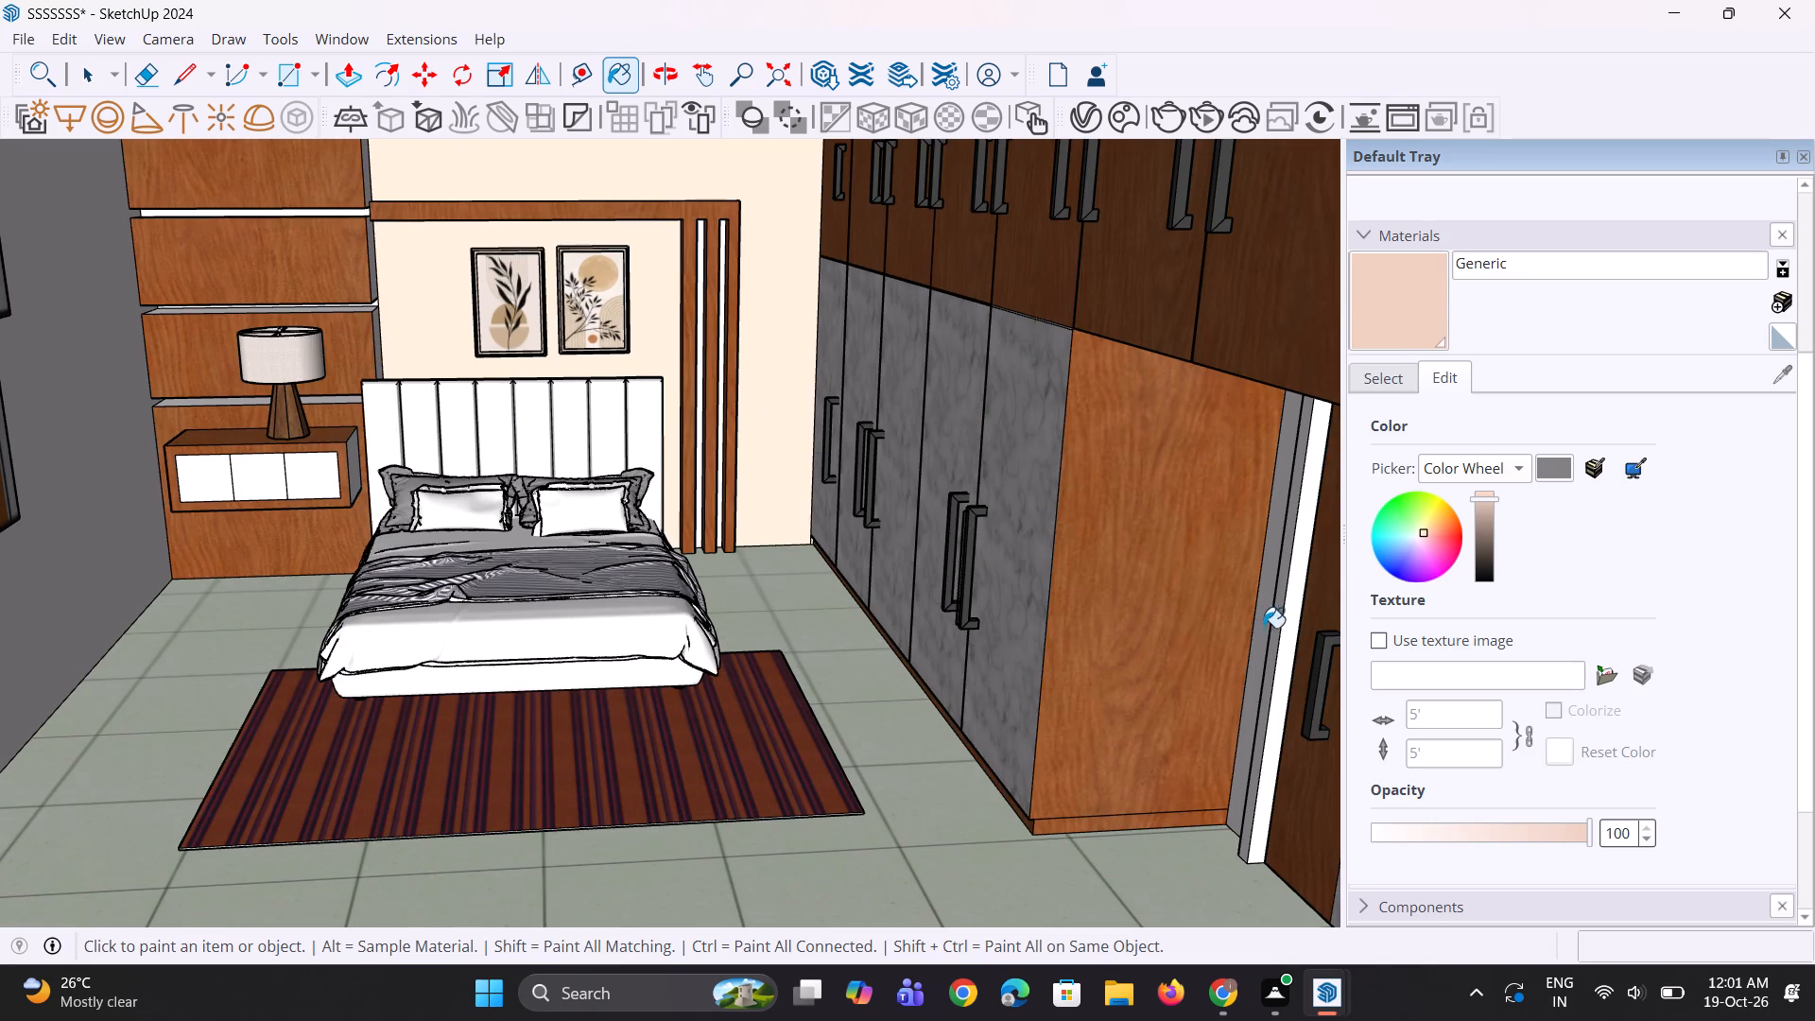
Paint the door frame strip beside the wardrobe's wooden end panel with the peach Generic material.
left_click(1262, 622)
left_click(1287, 632)
left_click(1287, 632)
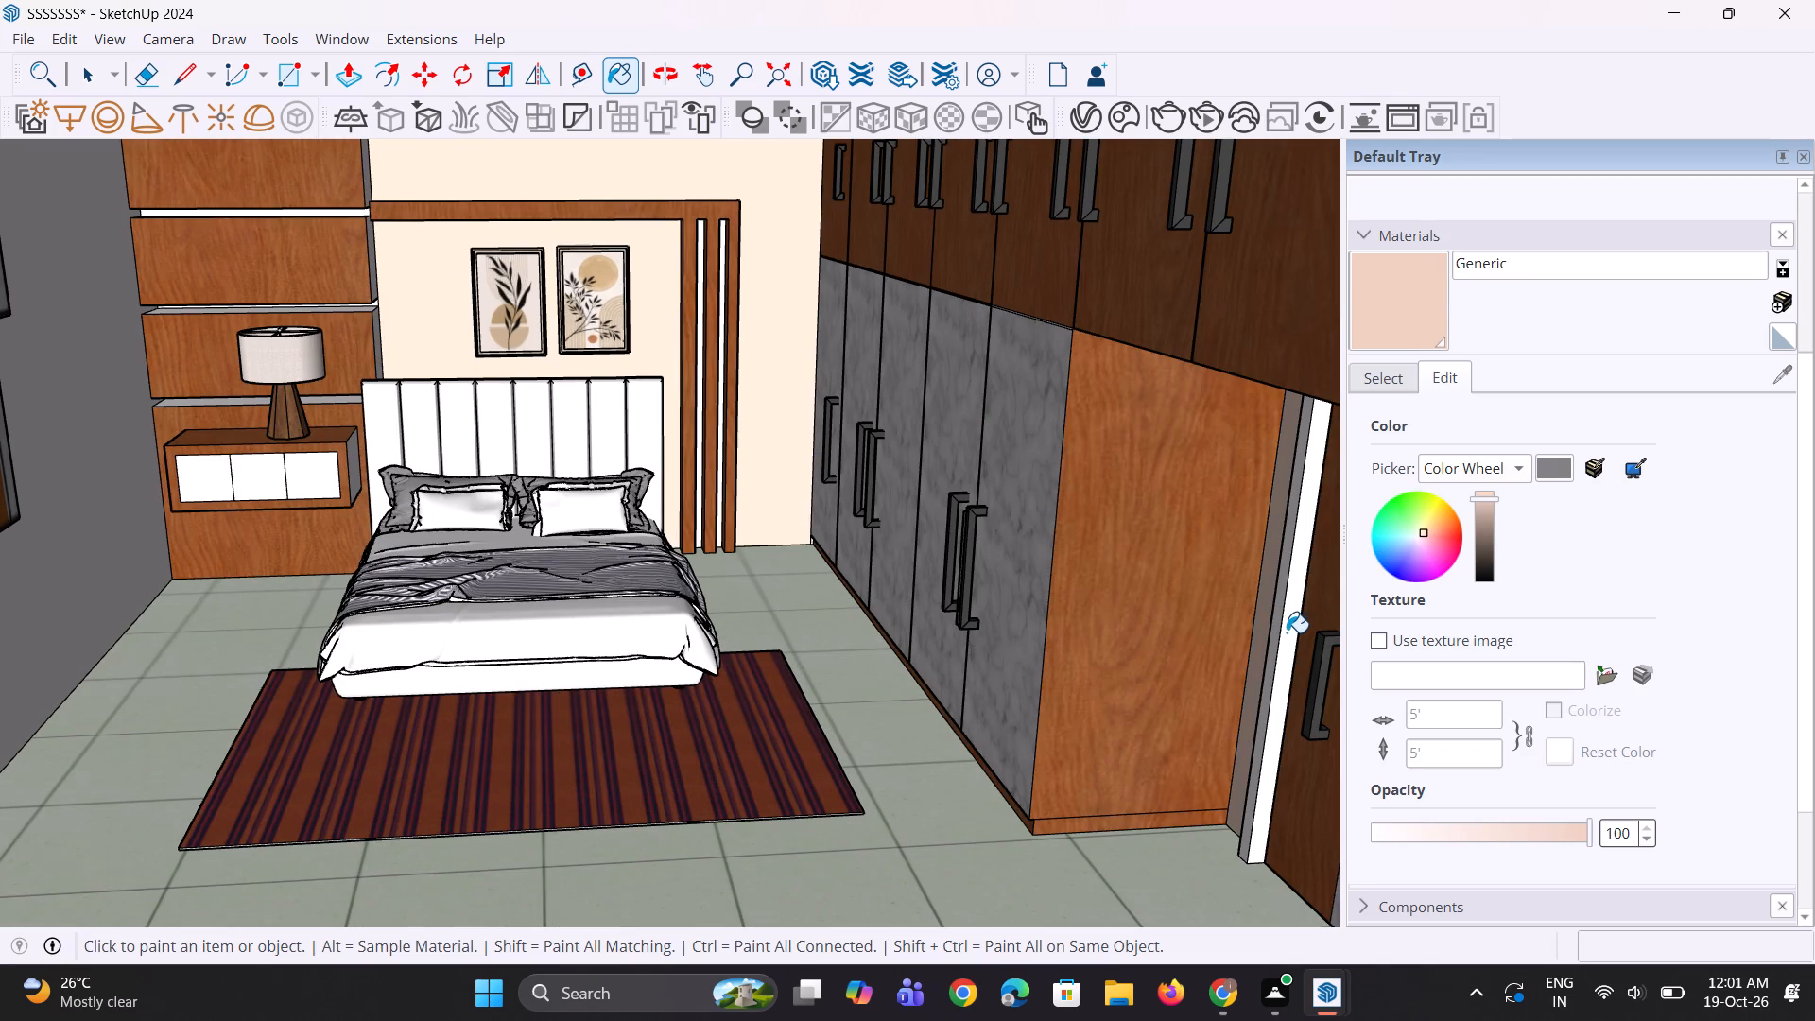
scroll(1287, 632, "up", 3)
left_click(1296, 641)
left_click(1277, 618)
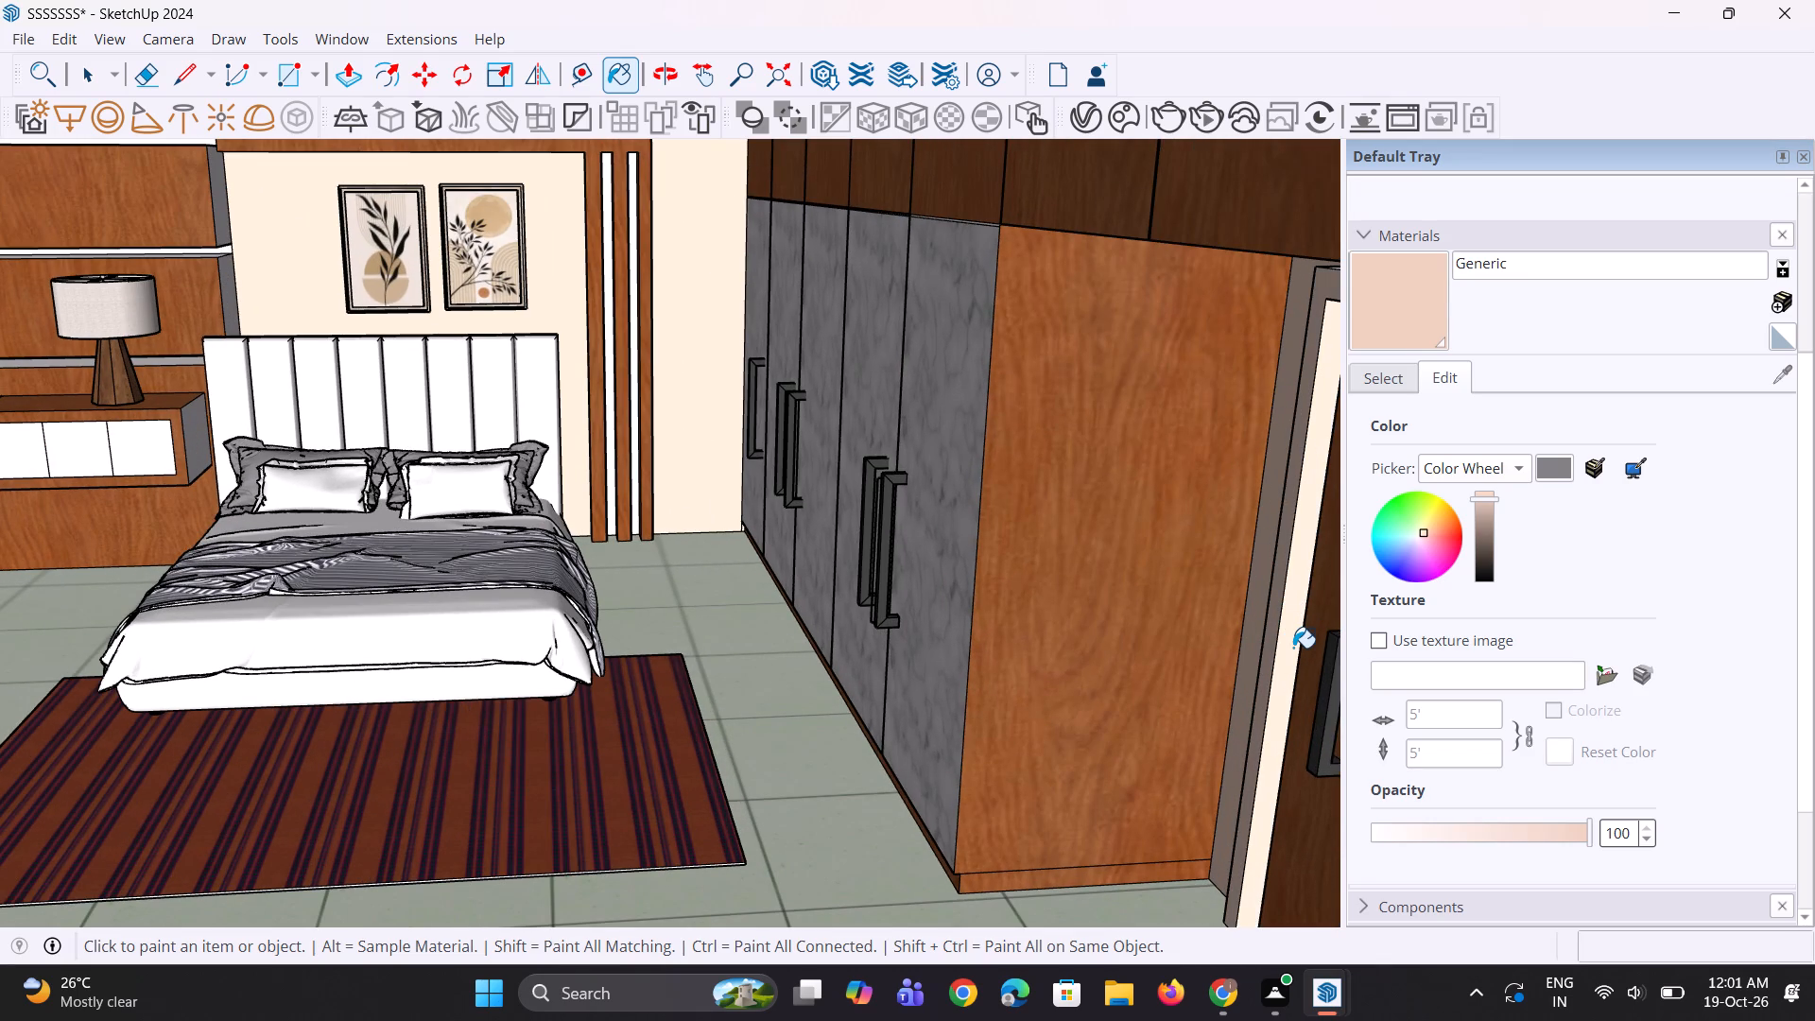
double_click(1293, 635)
Paint the far side of the door frame and the wall beside it with the peach Generic material.
scroll(1150, 647, "down", 8)
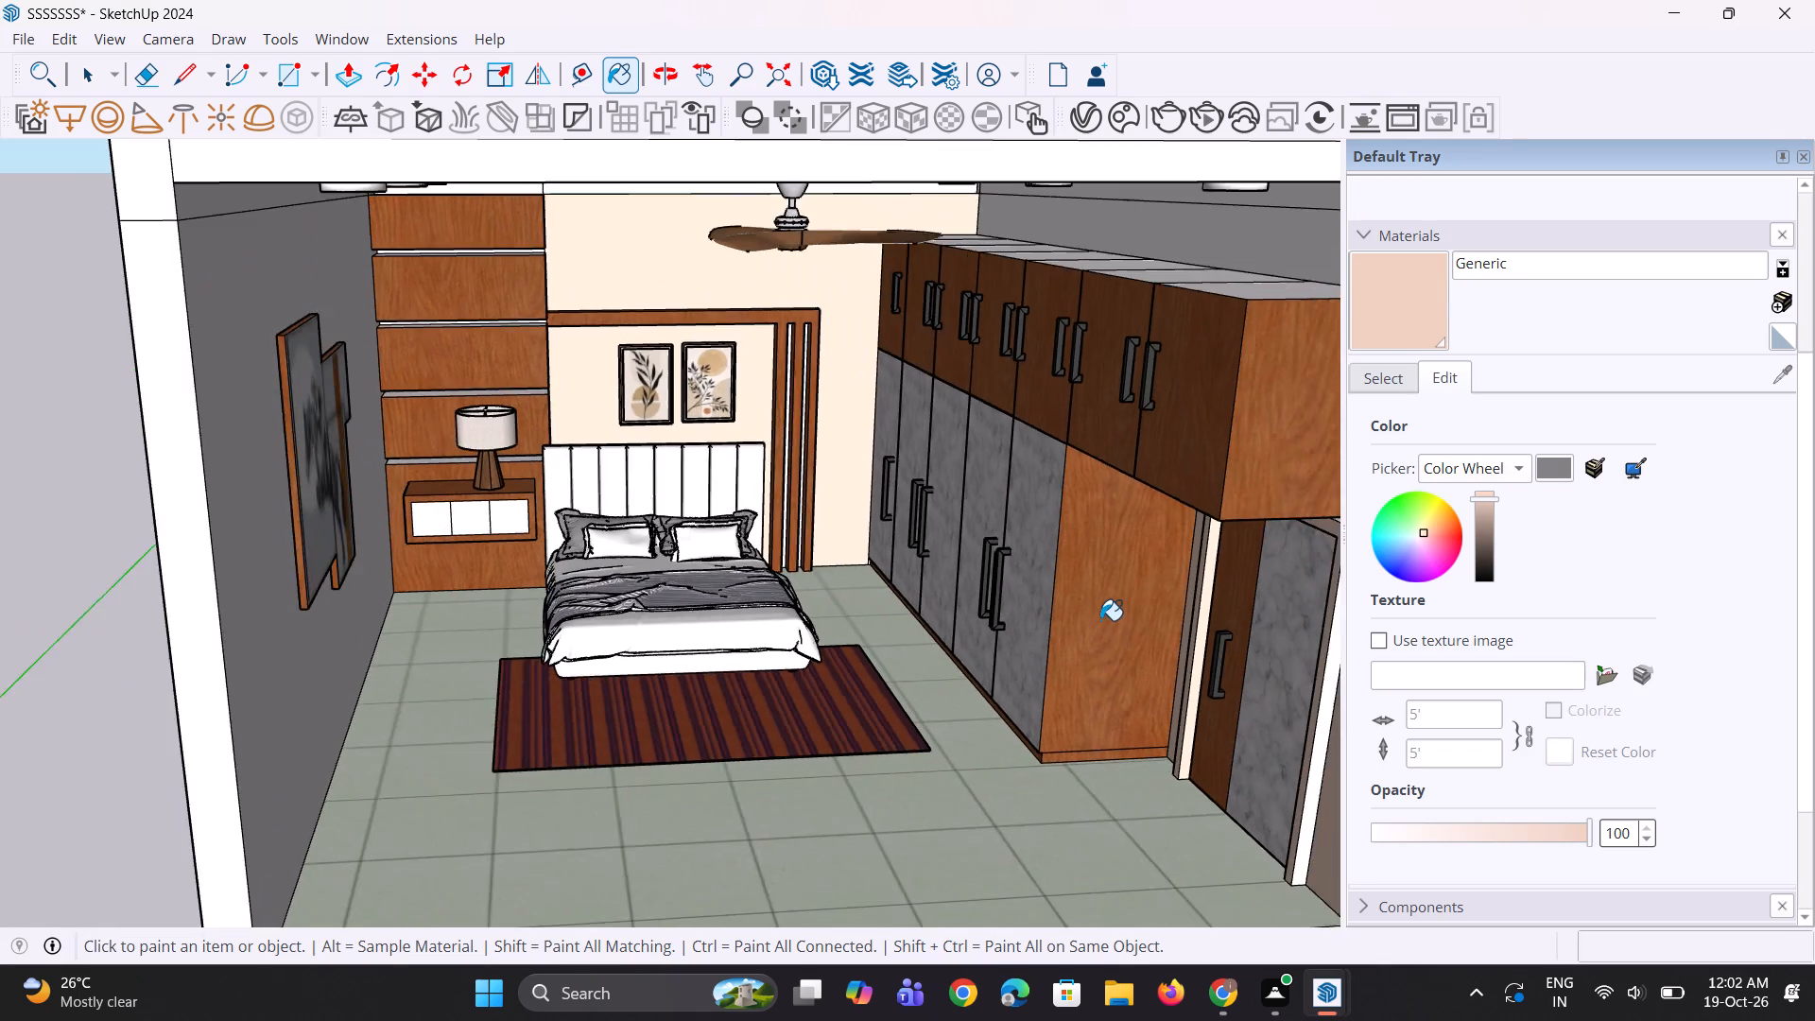
scroll(1100, 619, "down", 3)
scroll(1288, 700, "up", 3)
left_click(1260, 680)
scroll(1259, 679, "up", 2)
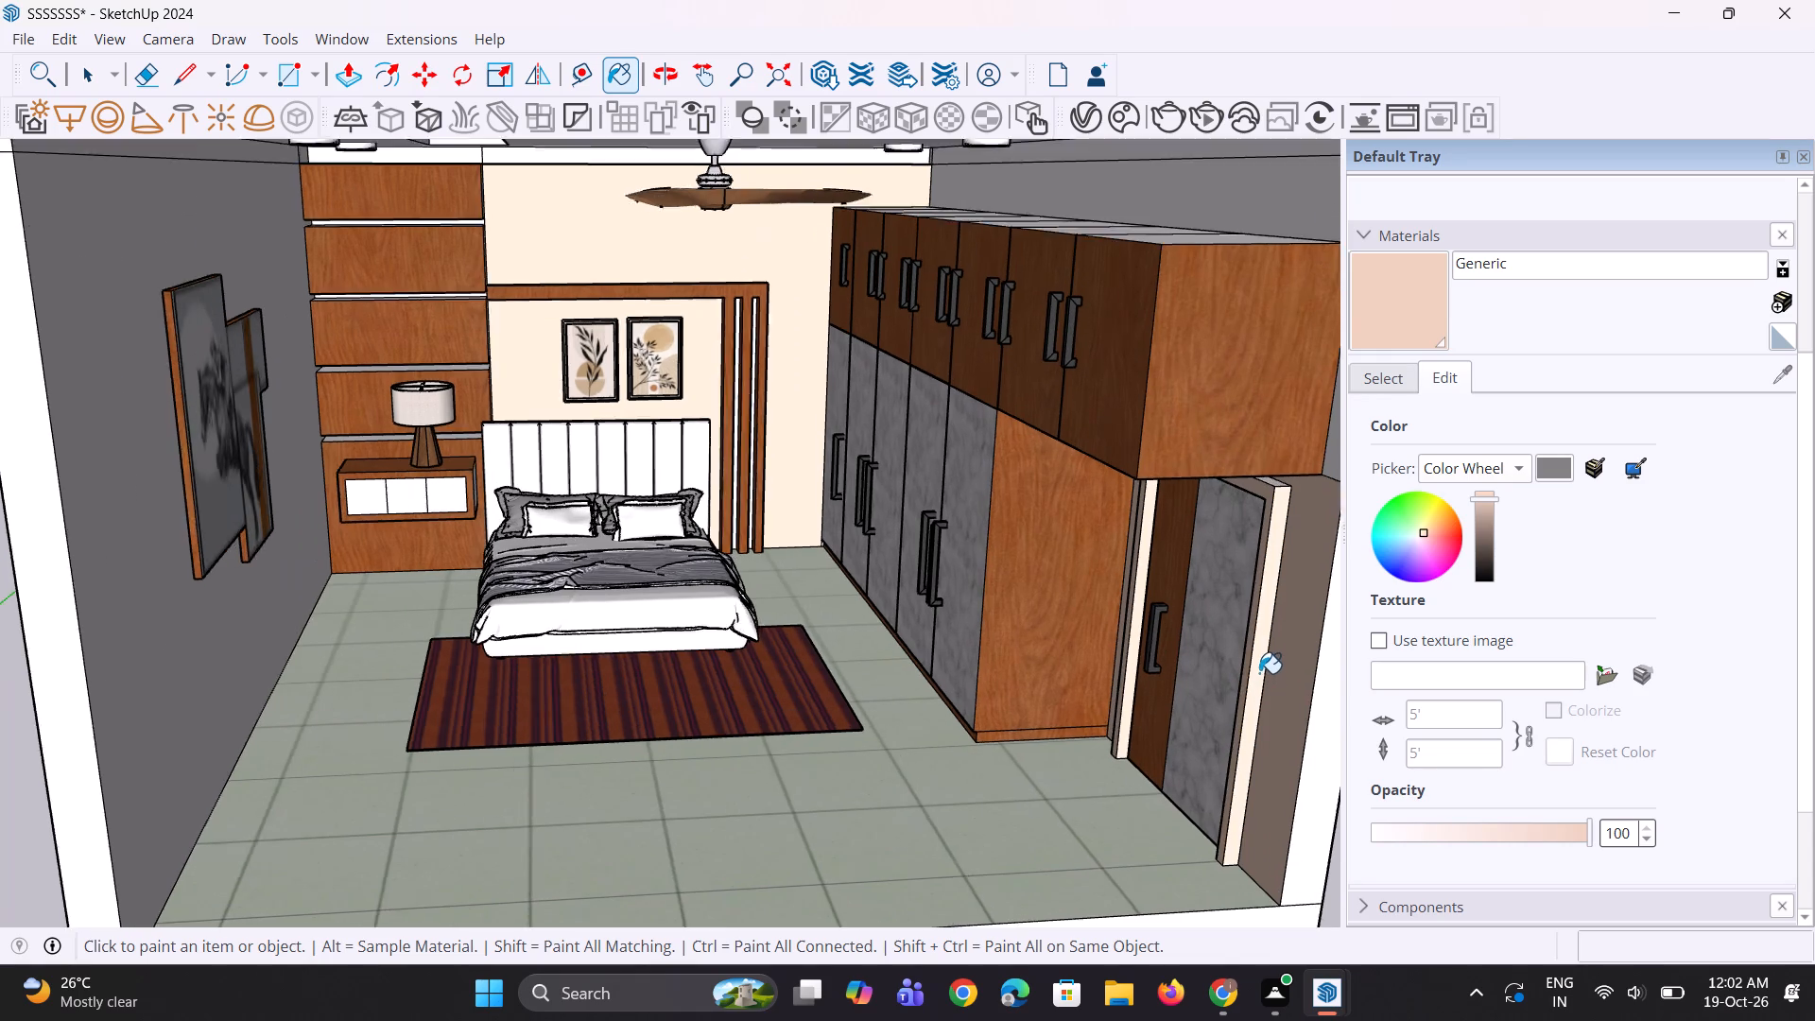
scroll(1259, 673, "up", 4)
left_click(1244, 639)
left_click(1265, 649)
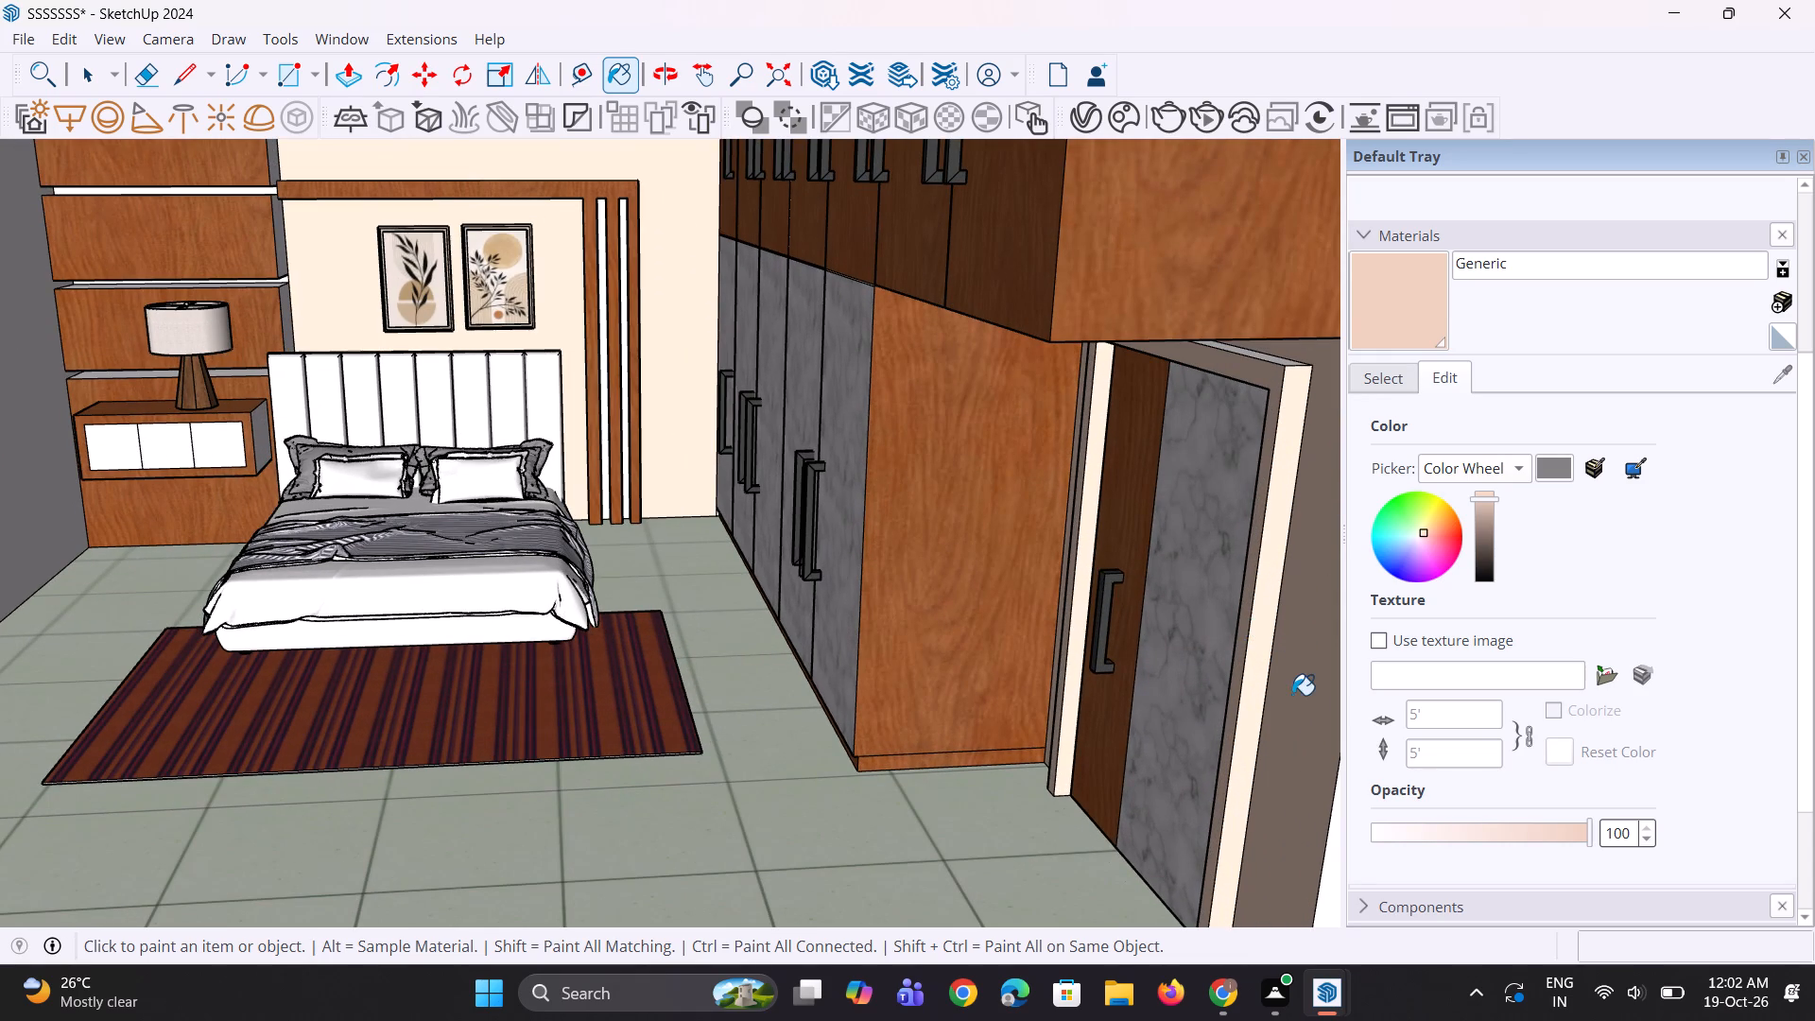
left_click(1292, 695)
Paint the side wall above the wardrobe's loft cabinets with the peach Generic material.
scroll(1161, 677, "down", 9)
scroll(1233, 575, "up", 2)
left_click(1236, 516)
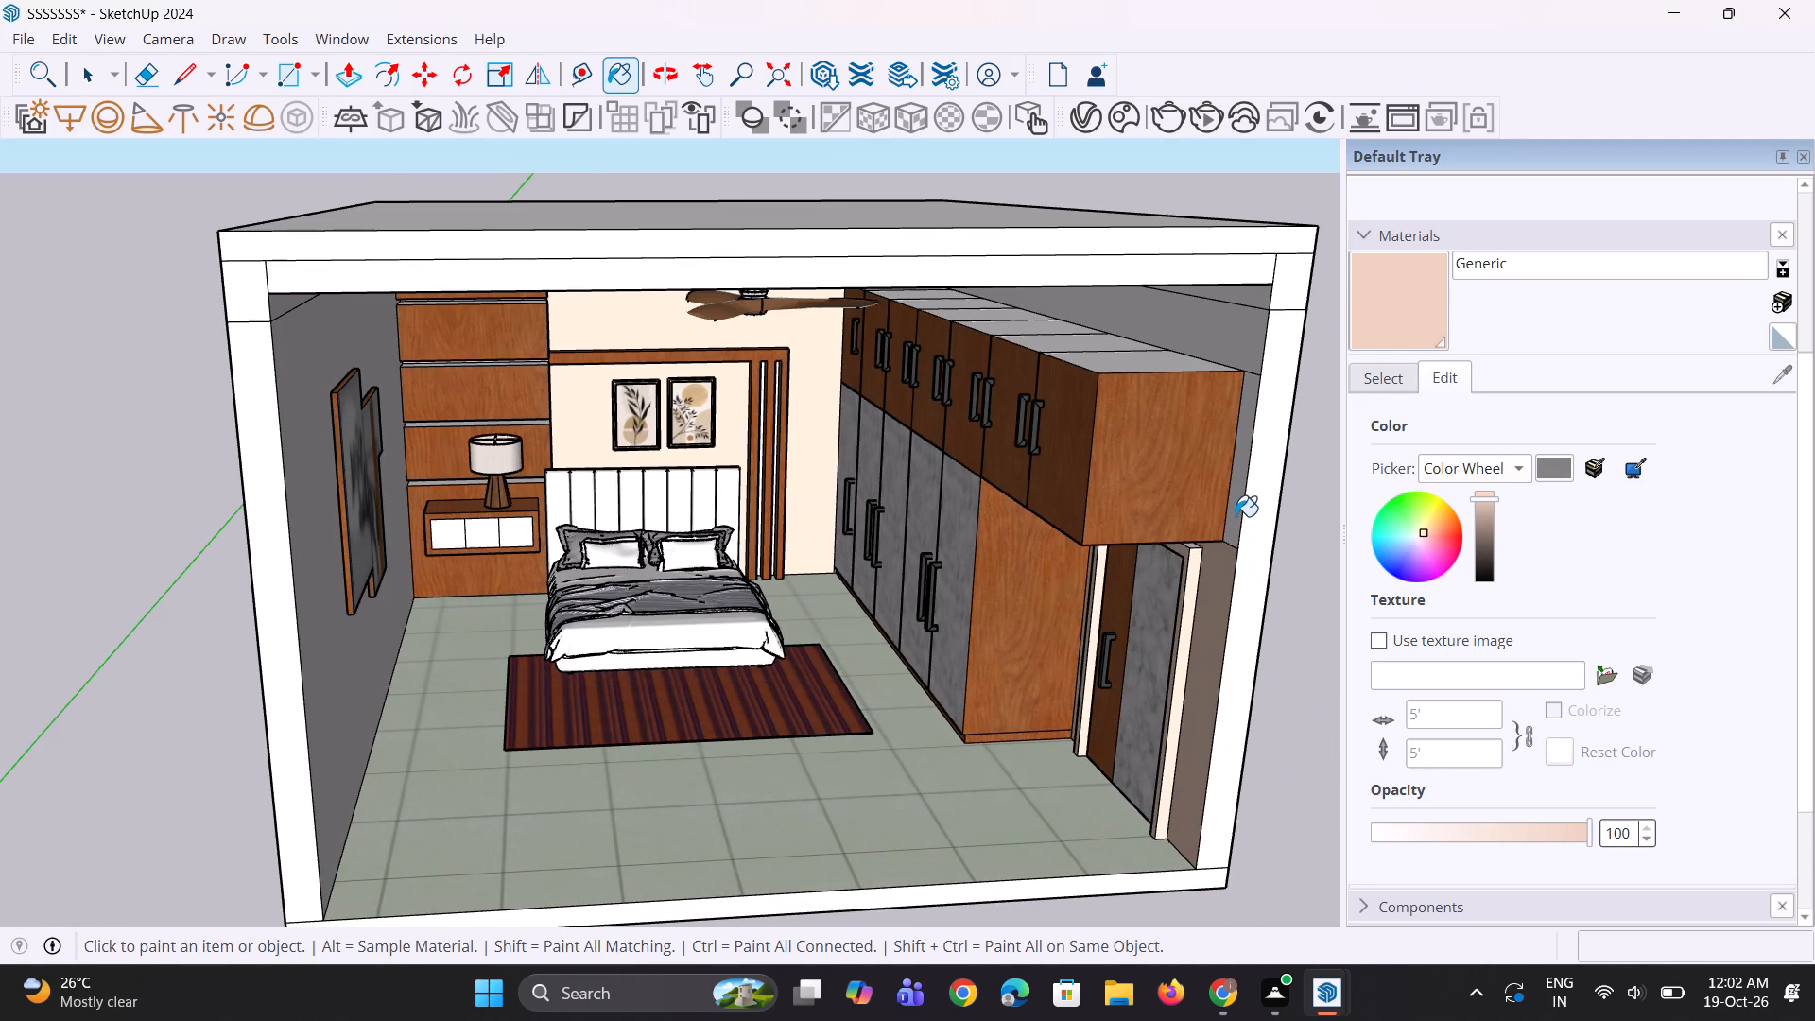
scroll(1243, 384, "up", 4)
left_click(1243, 345)
Paint the bedroom ceiling around the fan and lights with the peach Generic material.
scroll(1103, 581, "down", 6)
middle_click_drag(1019, 480, 1023, 476)
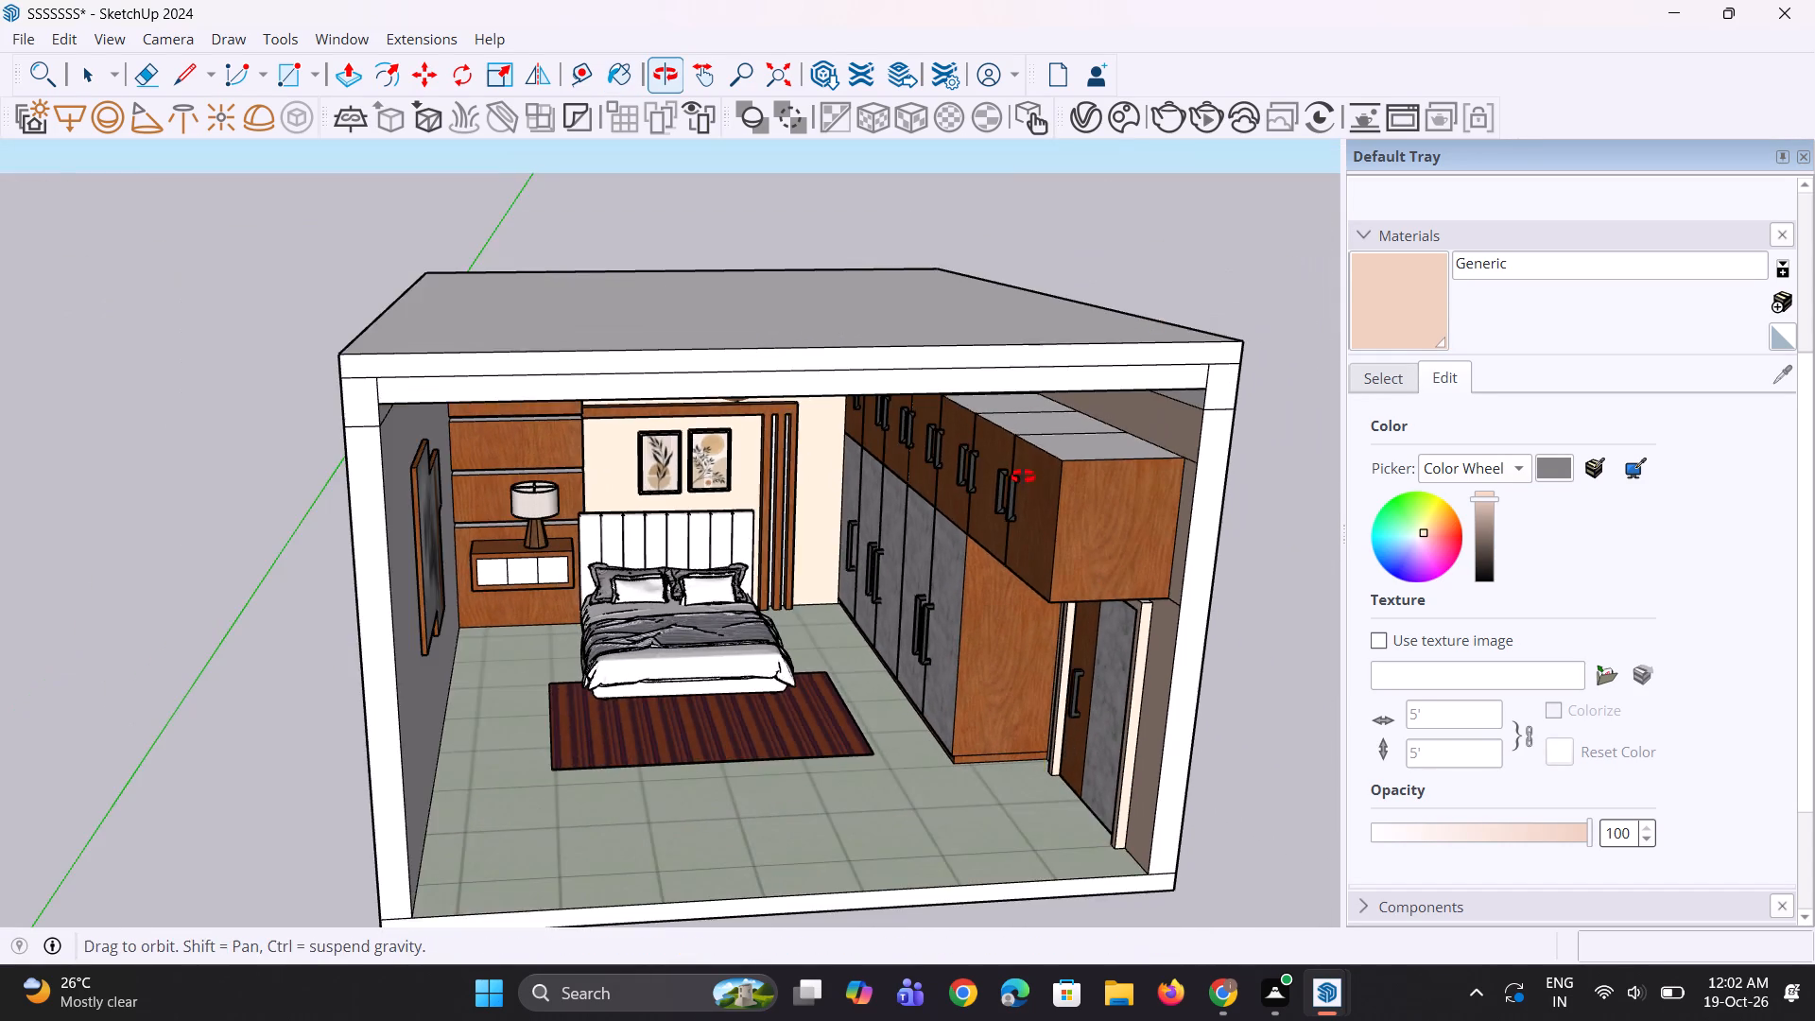
middle_click_drag(1023, 476, 996, 353)
scroll(829, 324, "up", 3)
left_click(740, 448)
left_click(621, 336)
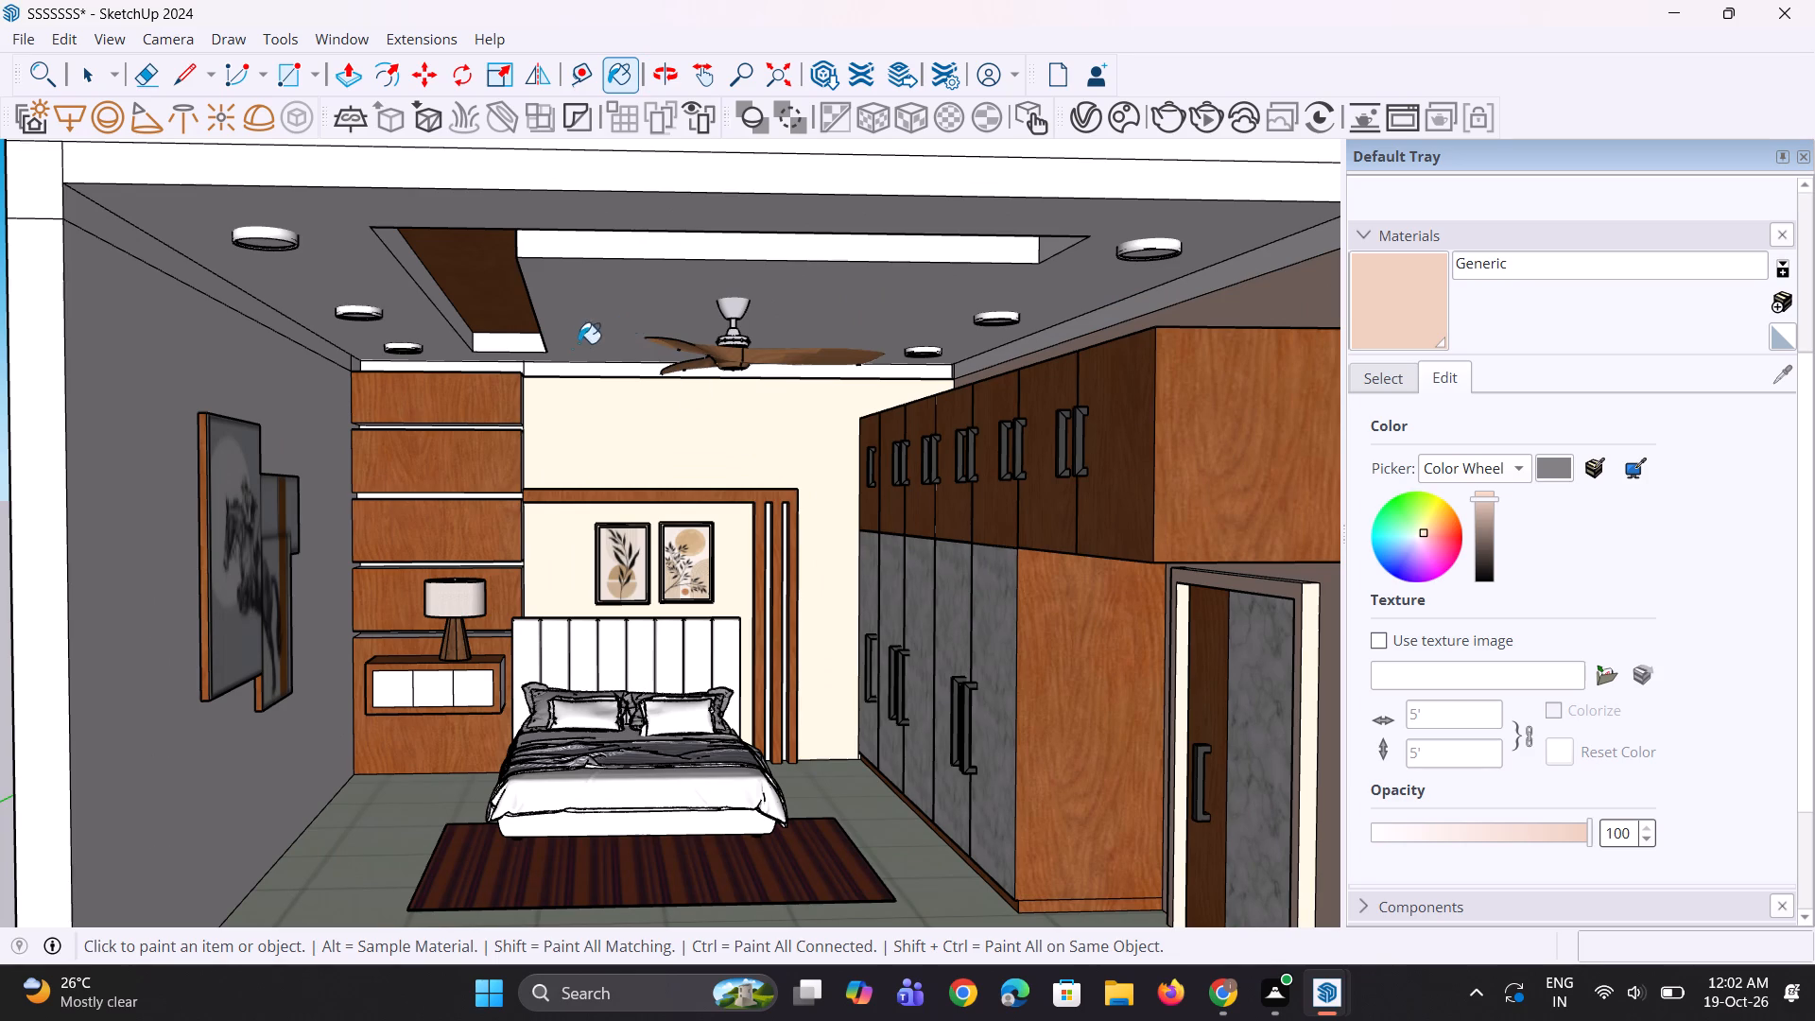
Paint the wall with the horse pictures and the narrow strip above it with the peach Generic material.
scroll(424, 394, "down", 2)
left_click(312, 389)
scroll(311, 362, "up", 2)
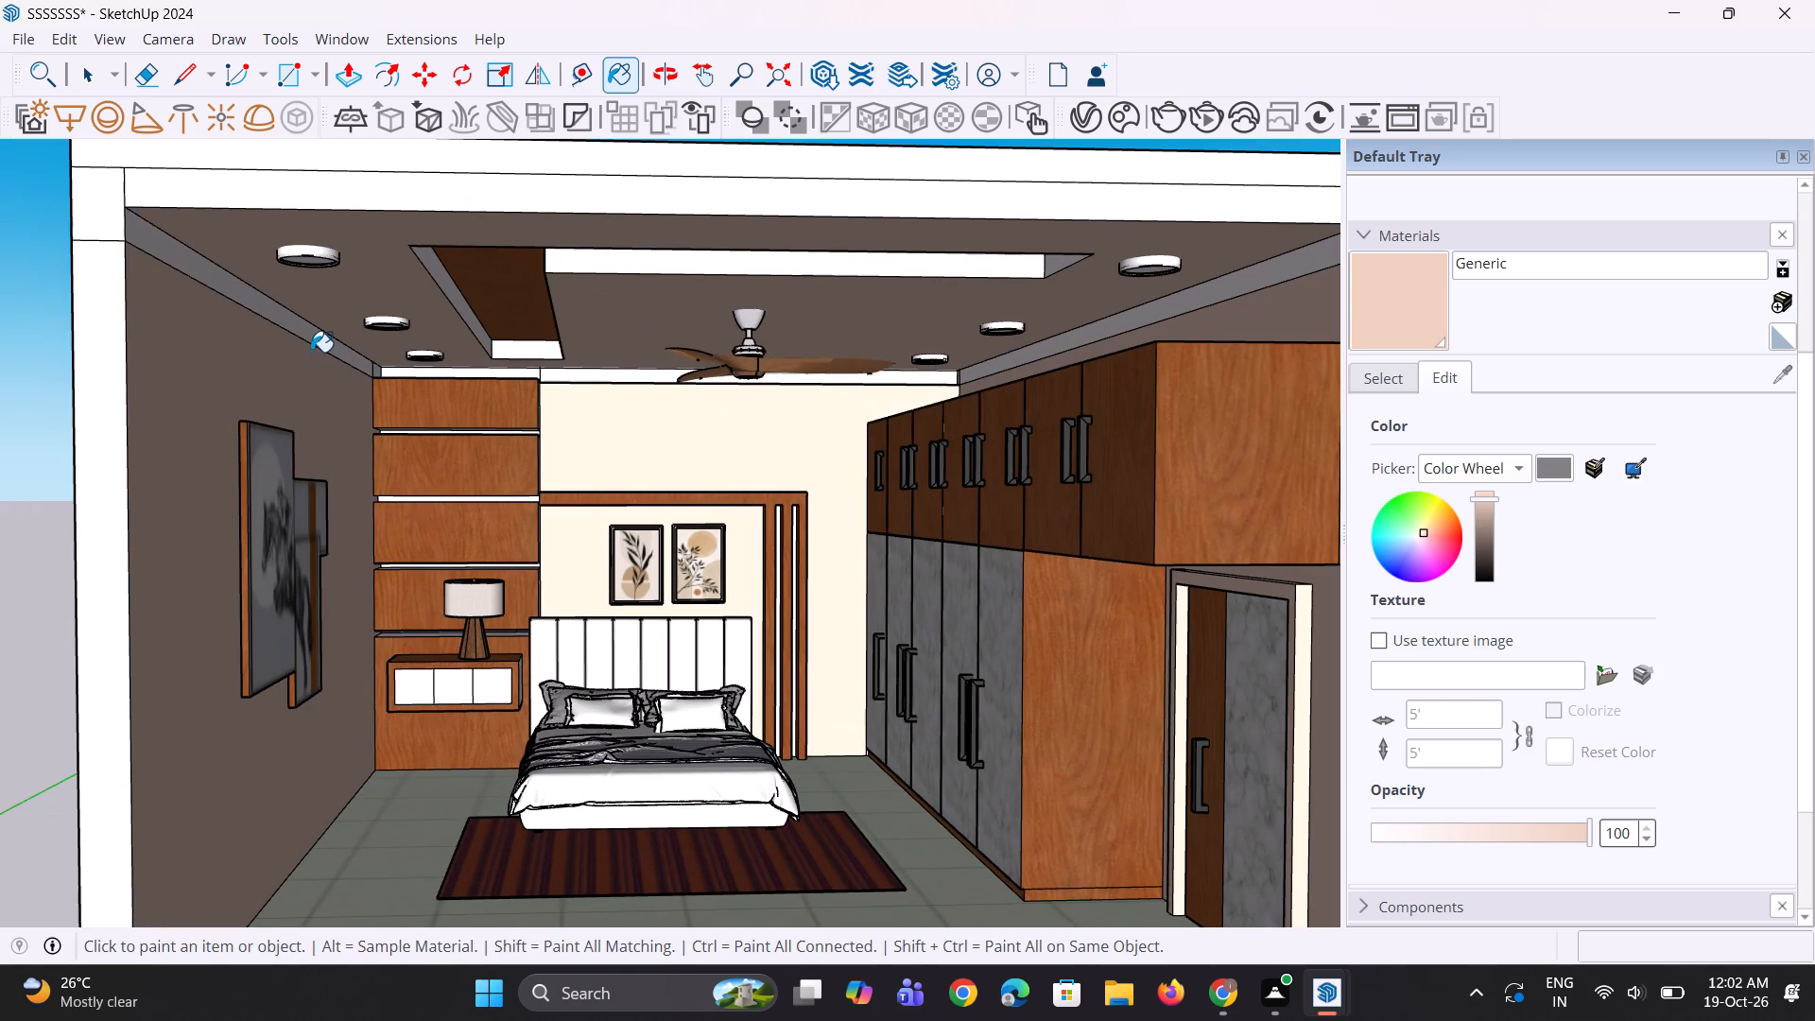
left_click(311, 341)
Paint the white end face and long side face inside the ceiling recess with the peach Generic material.
scroll(460, 310, "up", 2)
left_click(463, 308)
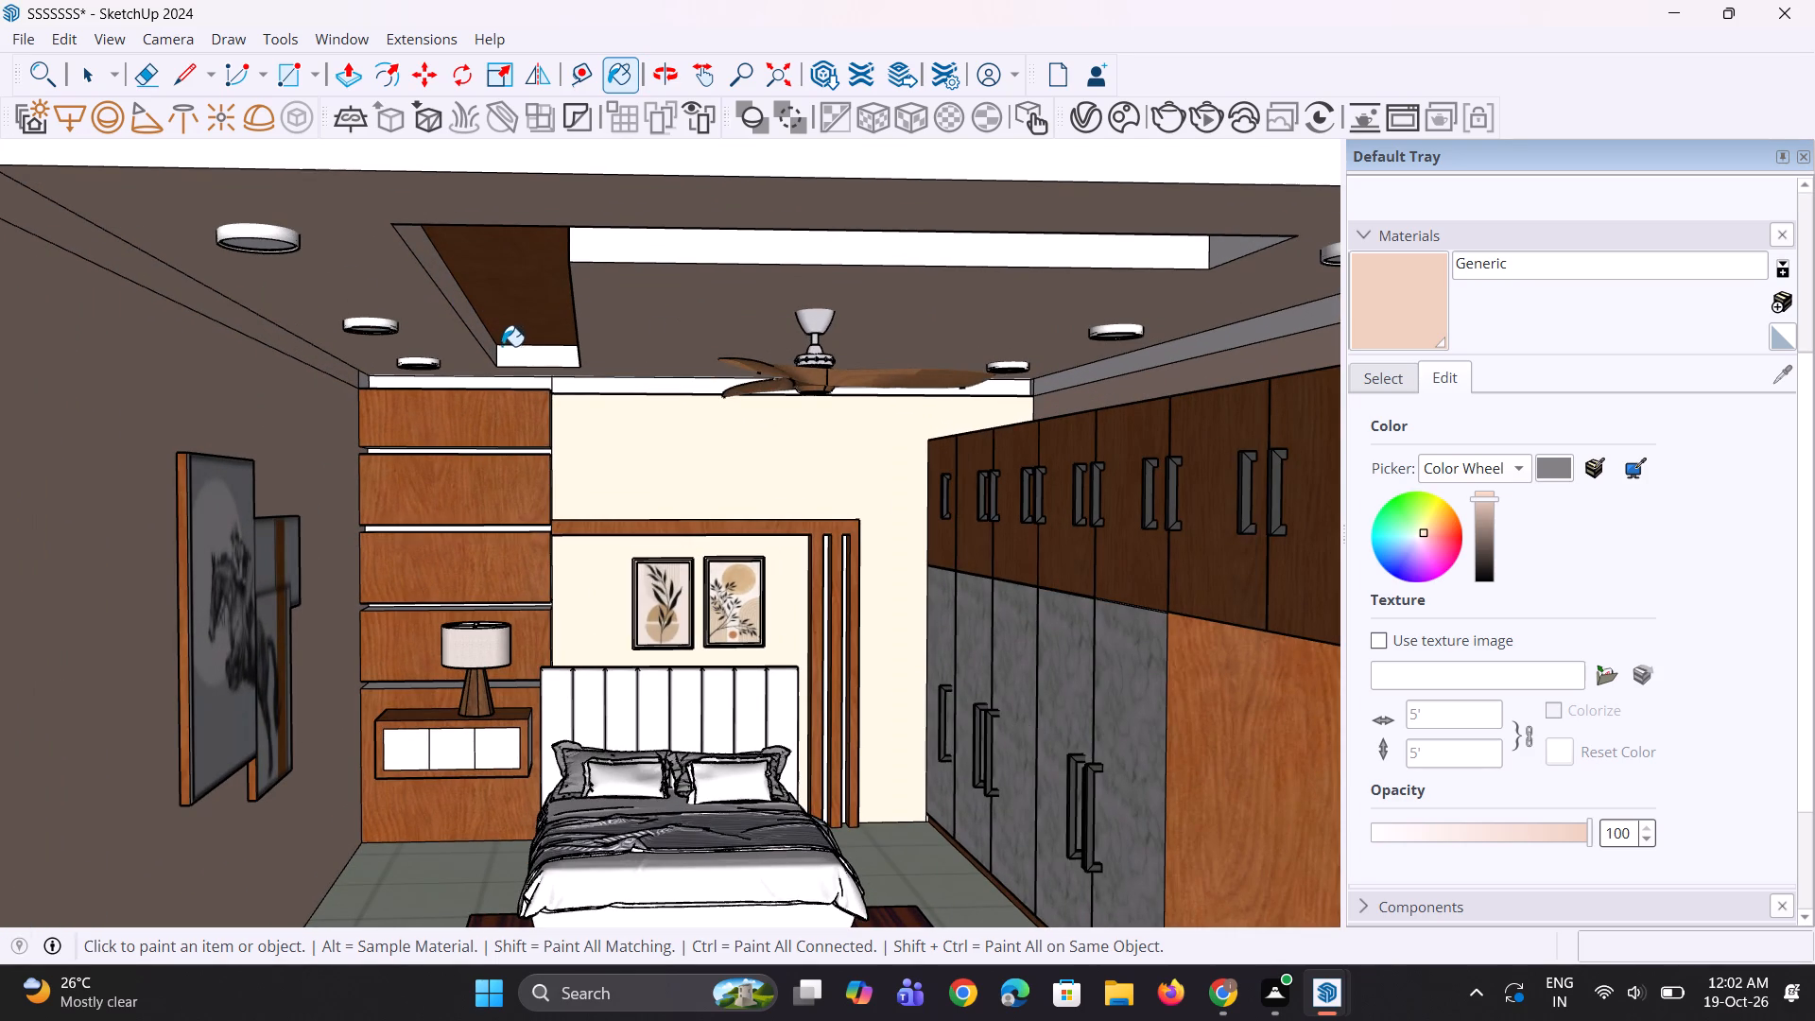
left_click(515, 356)
double_click(547, 356)
scroll(639, 268, "up", 1)
left_click(675, 259)
Paint the strip under the ceiling on the wardrobe-side wall with the peach Generic material.
scroll(665, 502, "down", 5)
middle_click_drag(886, 504, 920, 424)
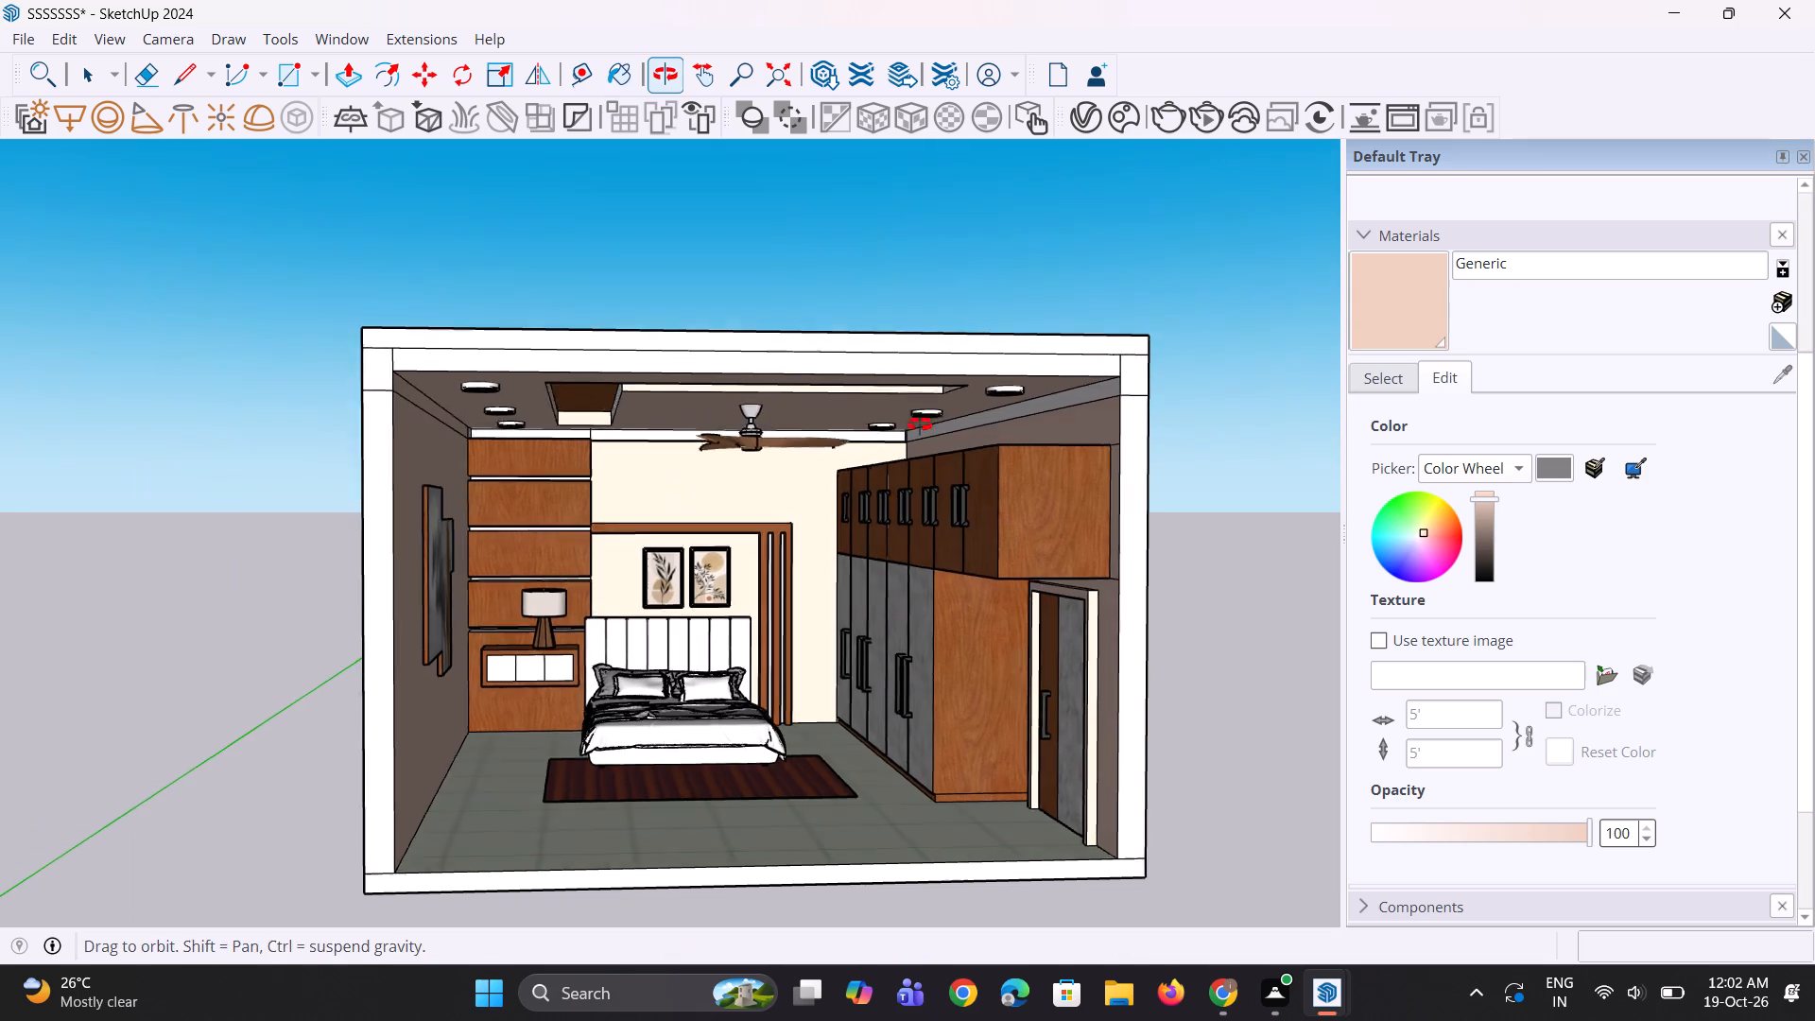
middle_click_drag(920, 424, 926, 404)
scroll(970, 357, "up", 4)
left_click(969, 331)
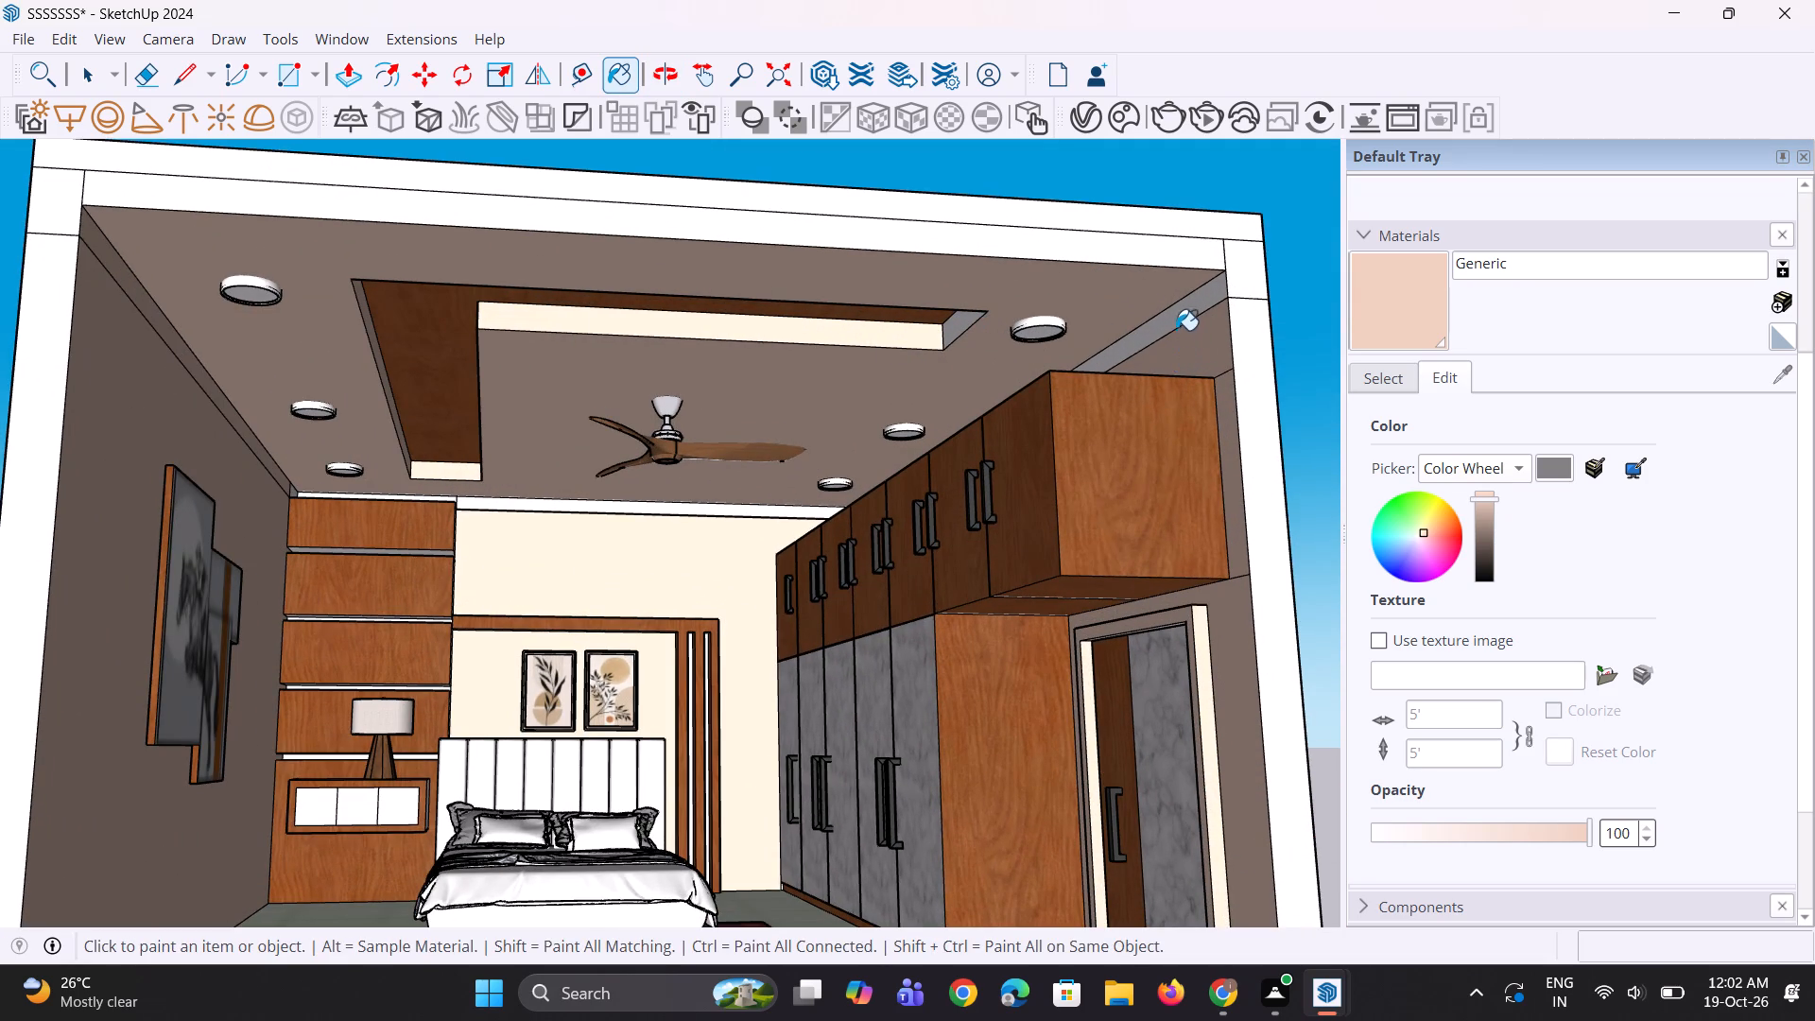
left_click(1176, 320)
Erase the edge line separating the upper strip from the wall above the wardrobe.
middle_click_drag(1175, 403, 1132, 493)
scroll(1135, 467, "up", 2)
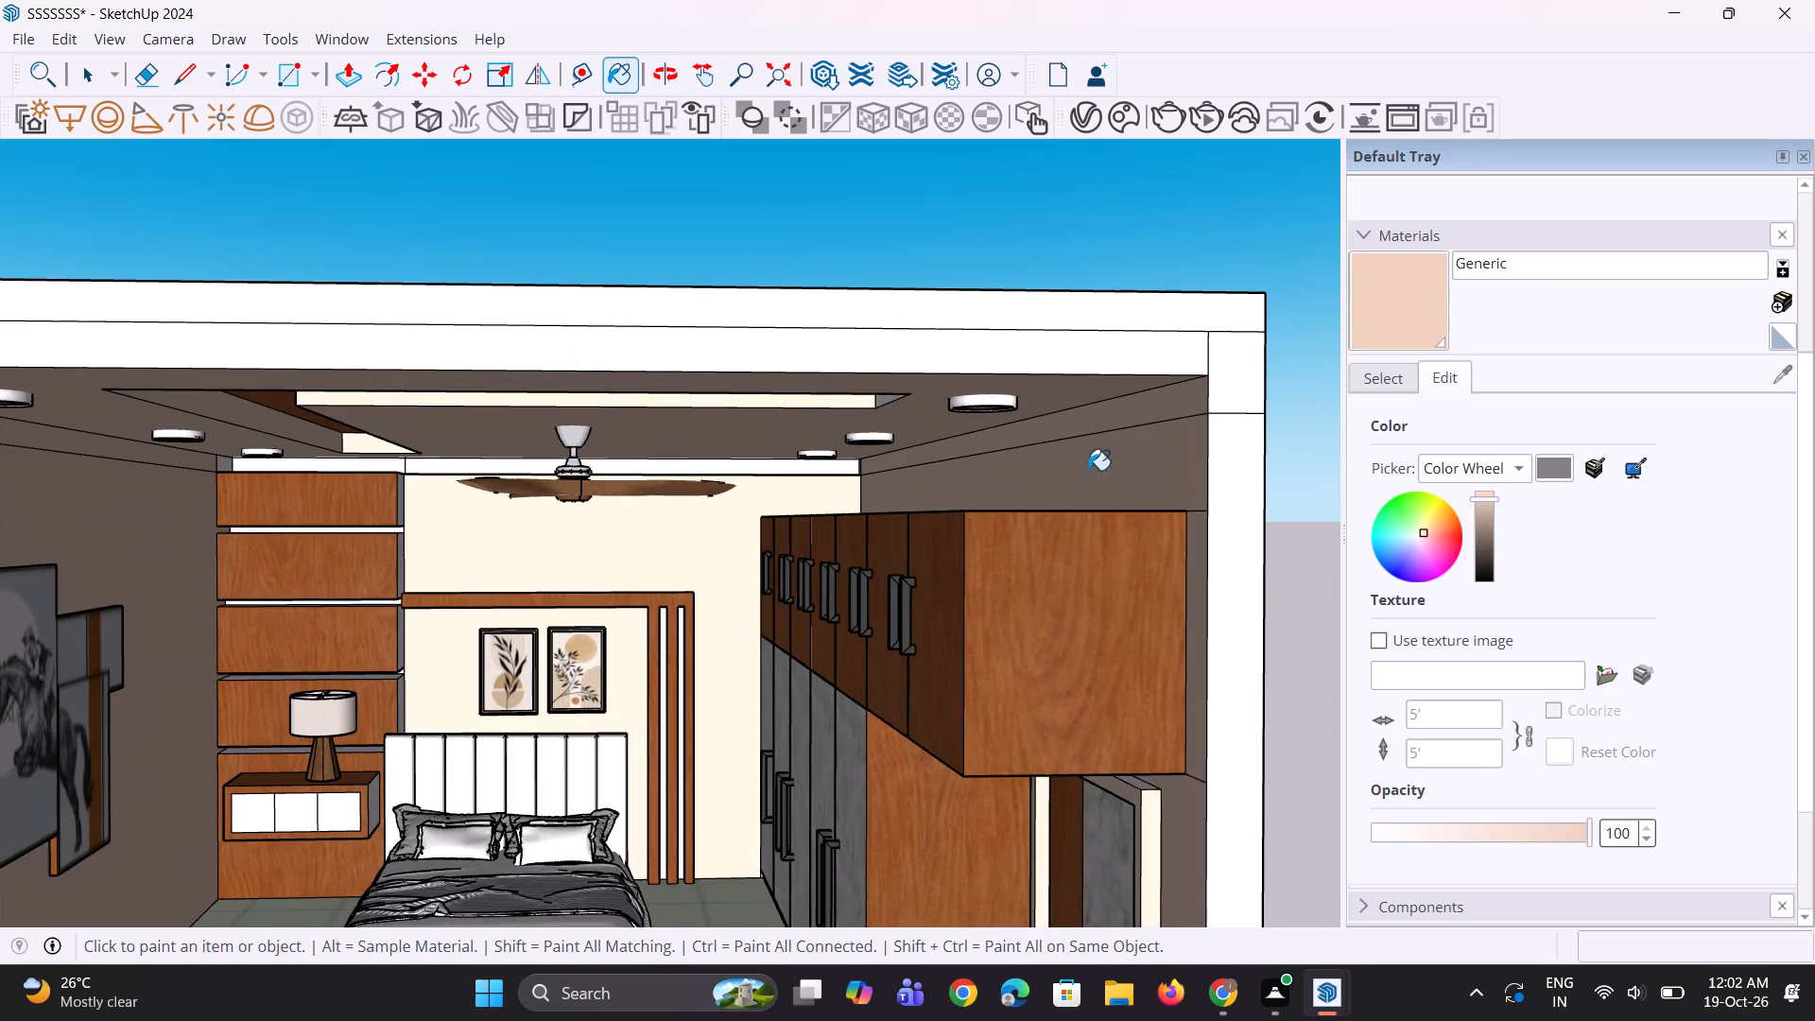
scroll(936, 510, "up", 1)
key("e")
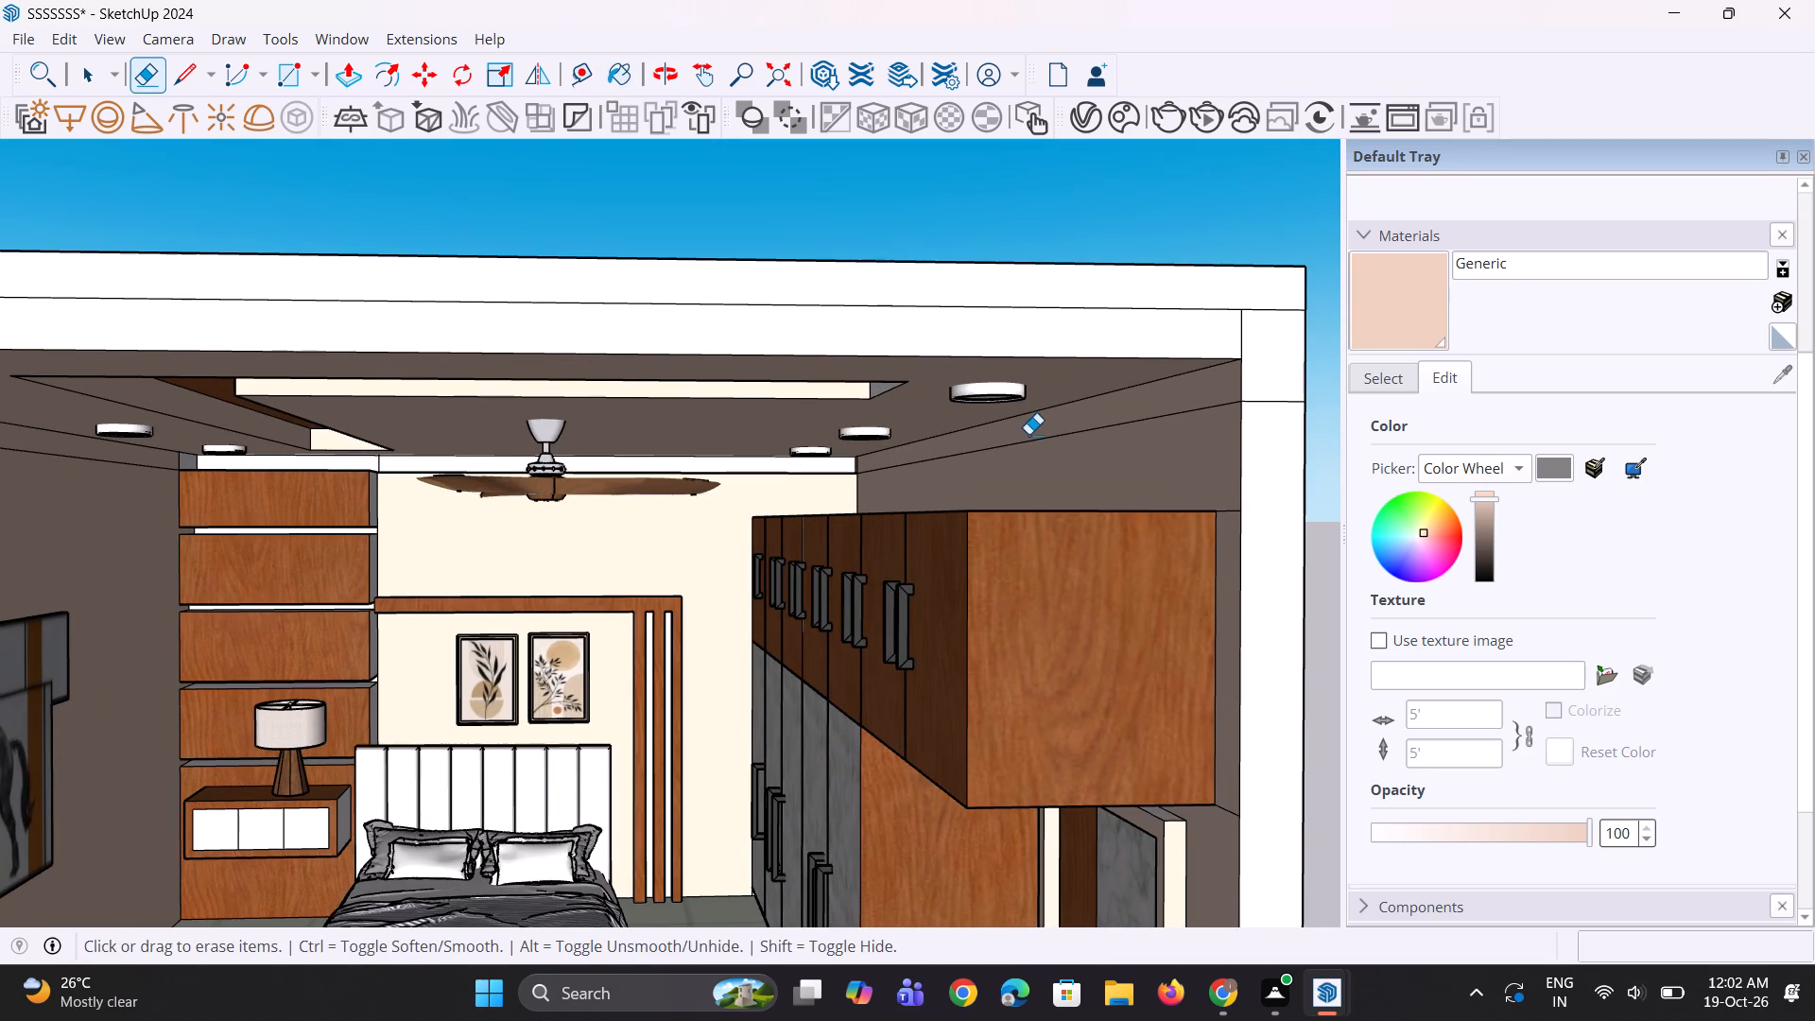
left_click(1033, 439)
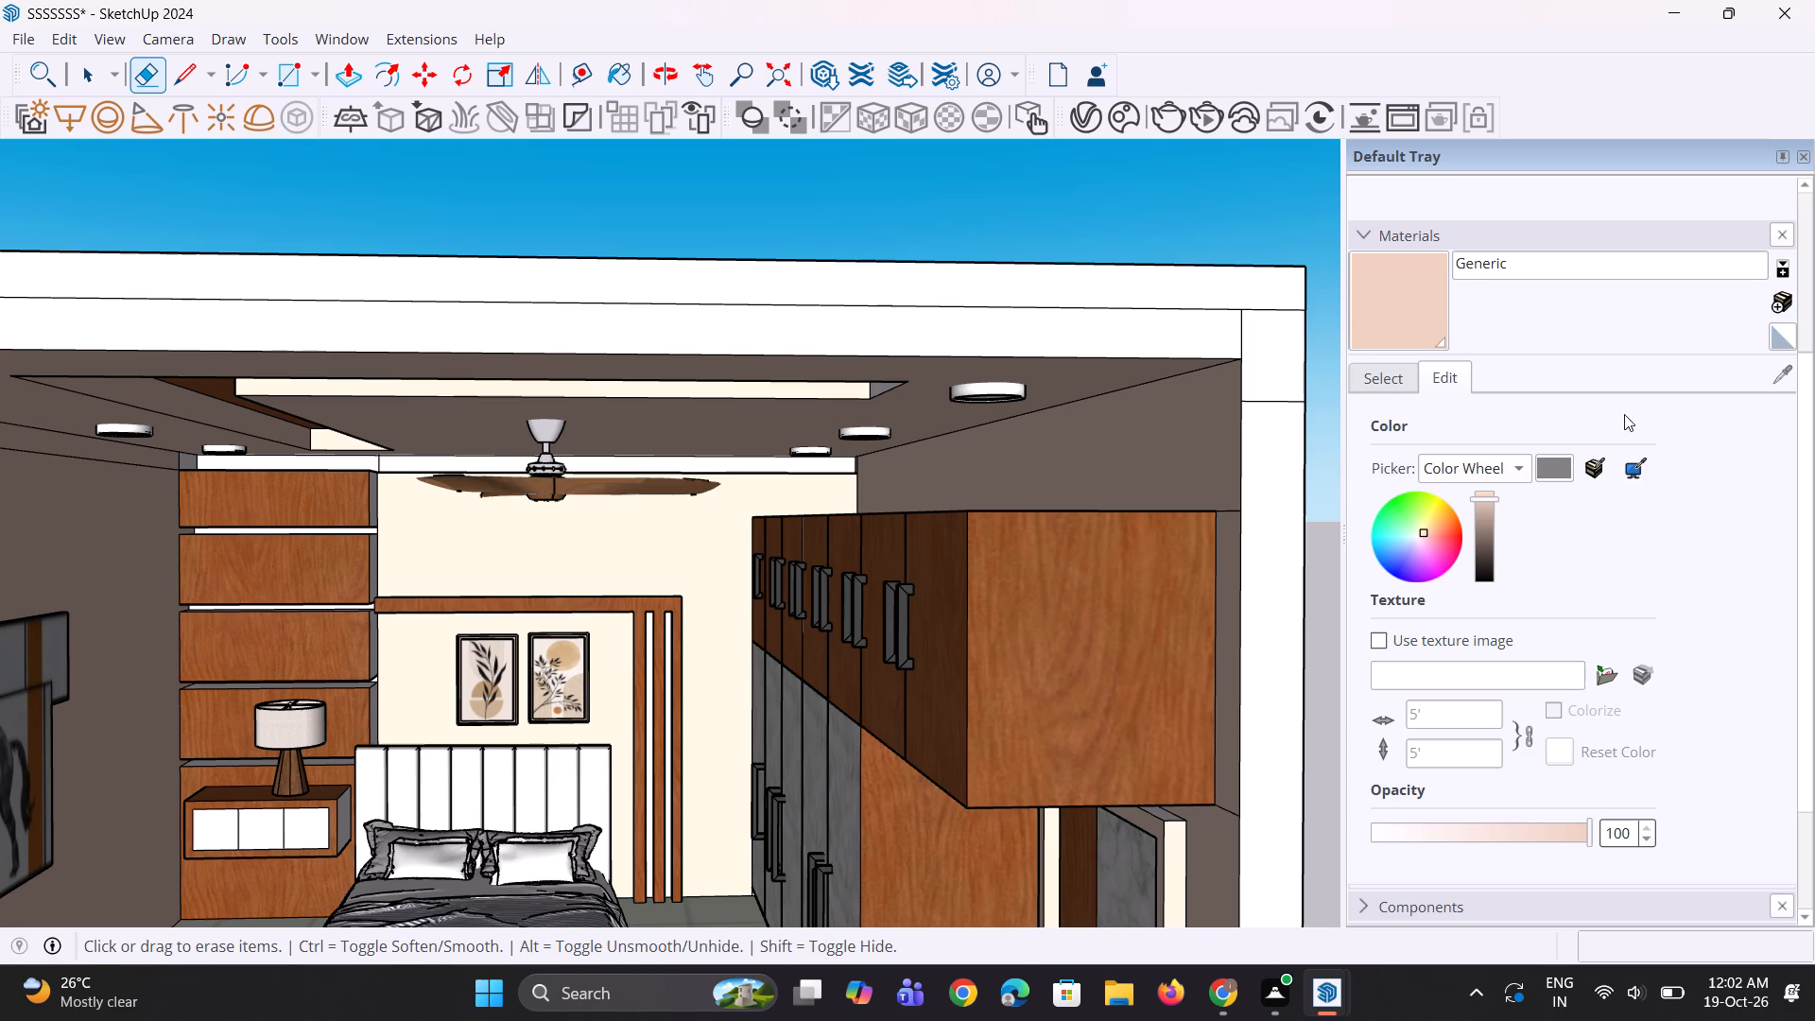
Sample Wood Cherry Original from the loft cabinets' end panel and paint the top of the nearest loft compartment with it.
left_click(1382, 376)
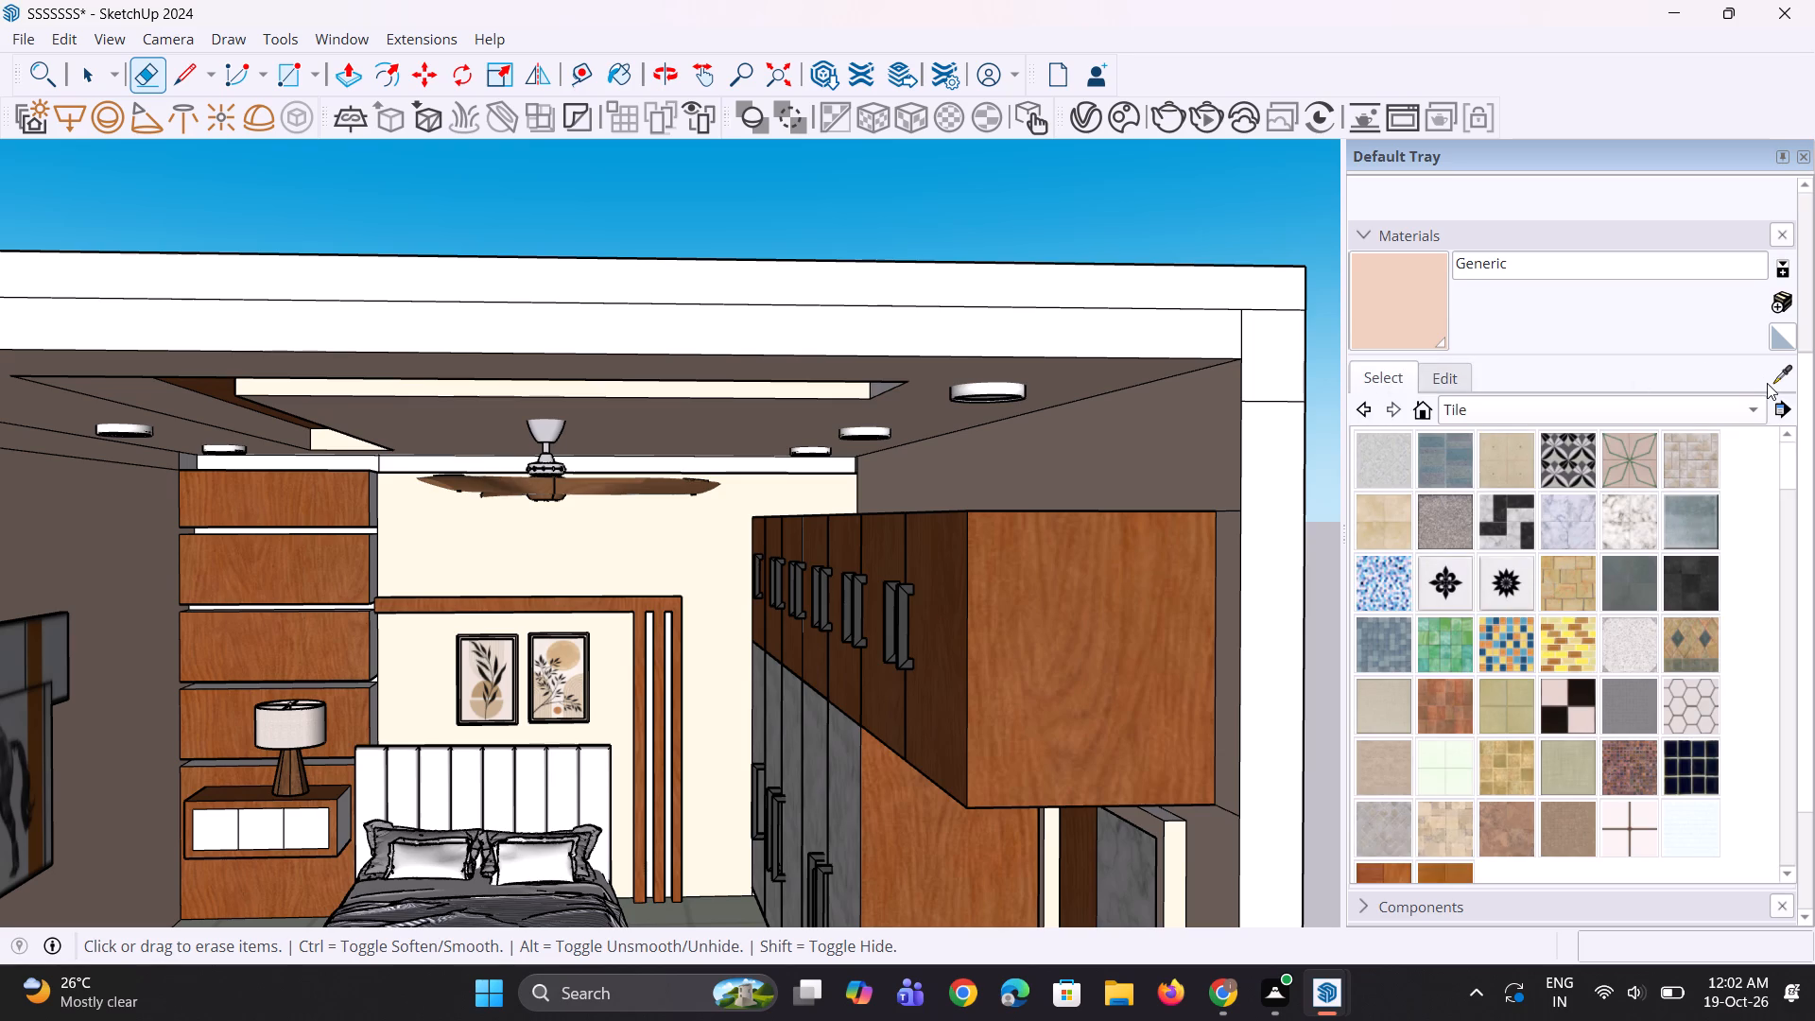
left_click_drag(1767, 383, 1771, 396)
left_click_drag(1785, 374, 1771, 397)
left_click(1789, 376)
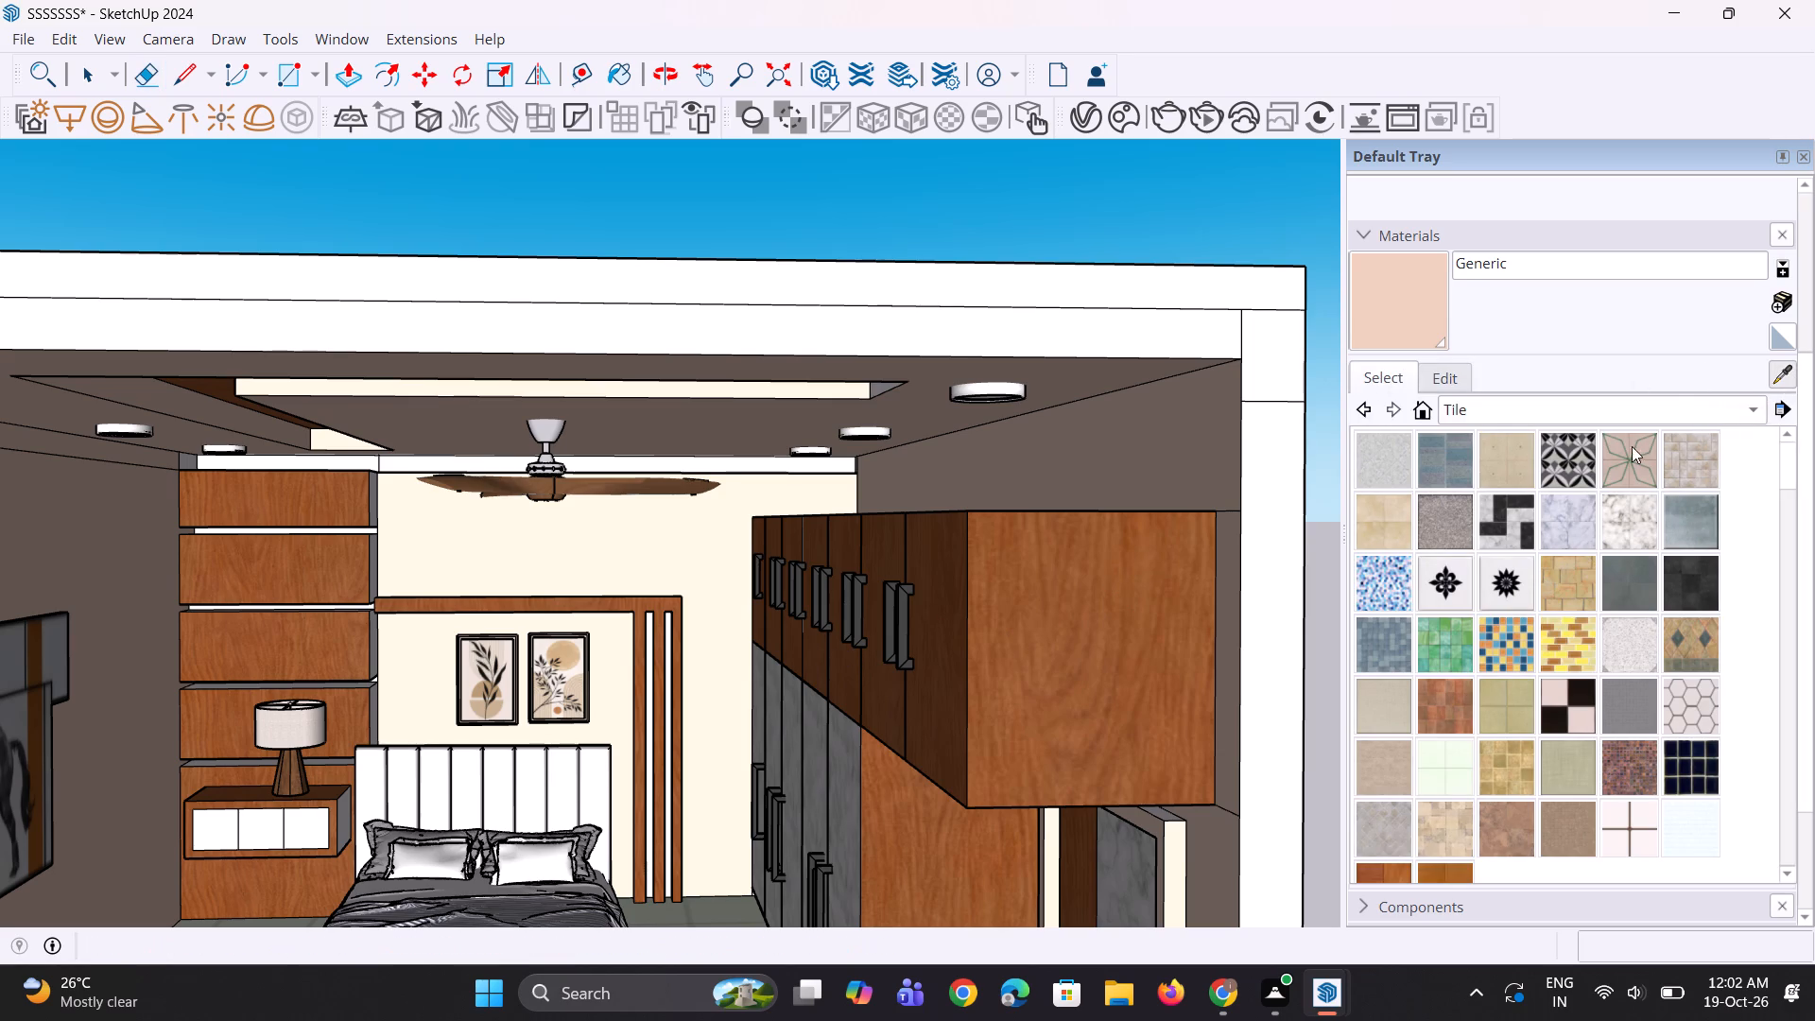
left_click(1143, 643)
scroll(1154, 545, "up", 2)
middle_click_drag(1151, 542, 1148, 582)
left_click(1094, 545)
Paint the tops of the remaining loft compartments with Wood Cherry Original, back to the bed wall.
scroll(885, 540, "up", 5)
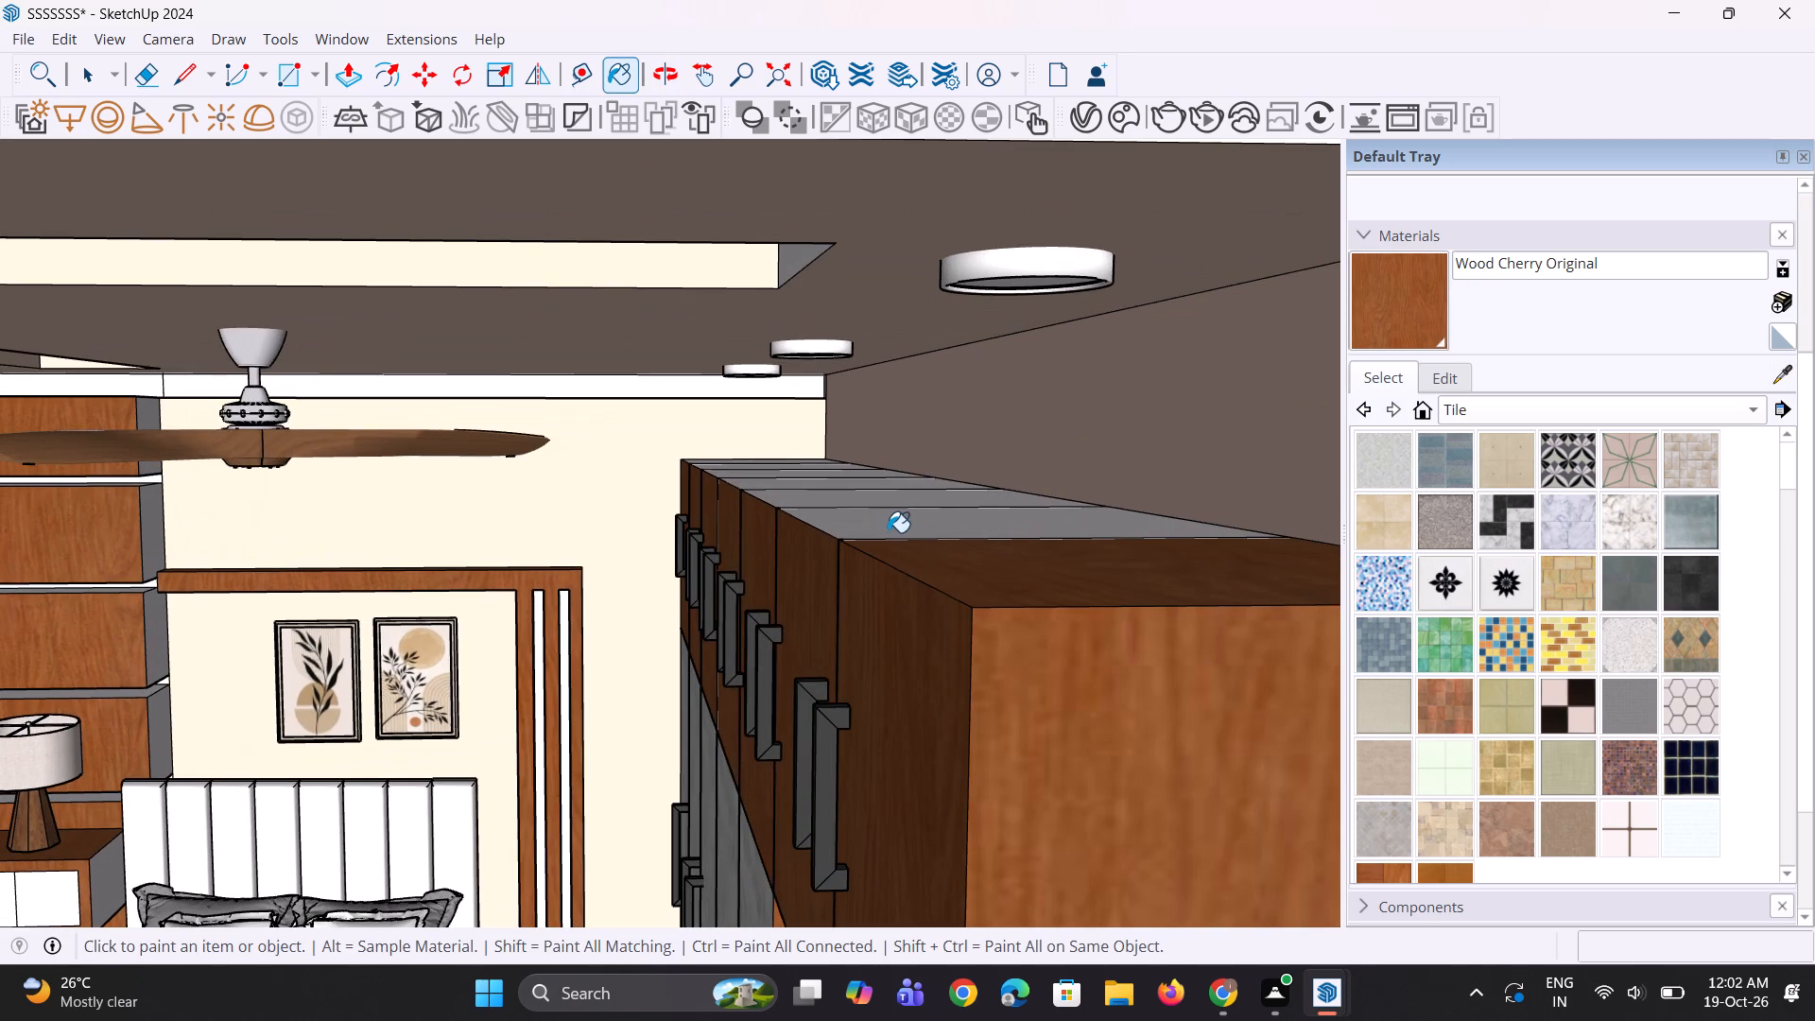
left_click(888, 532)
left_click(875, 498)
left_click(864, 482)
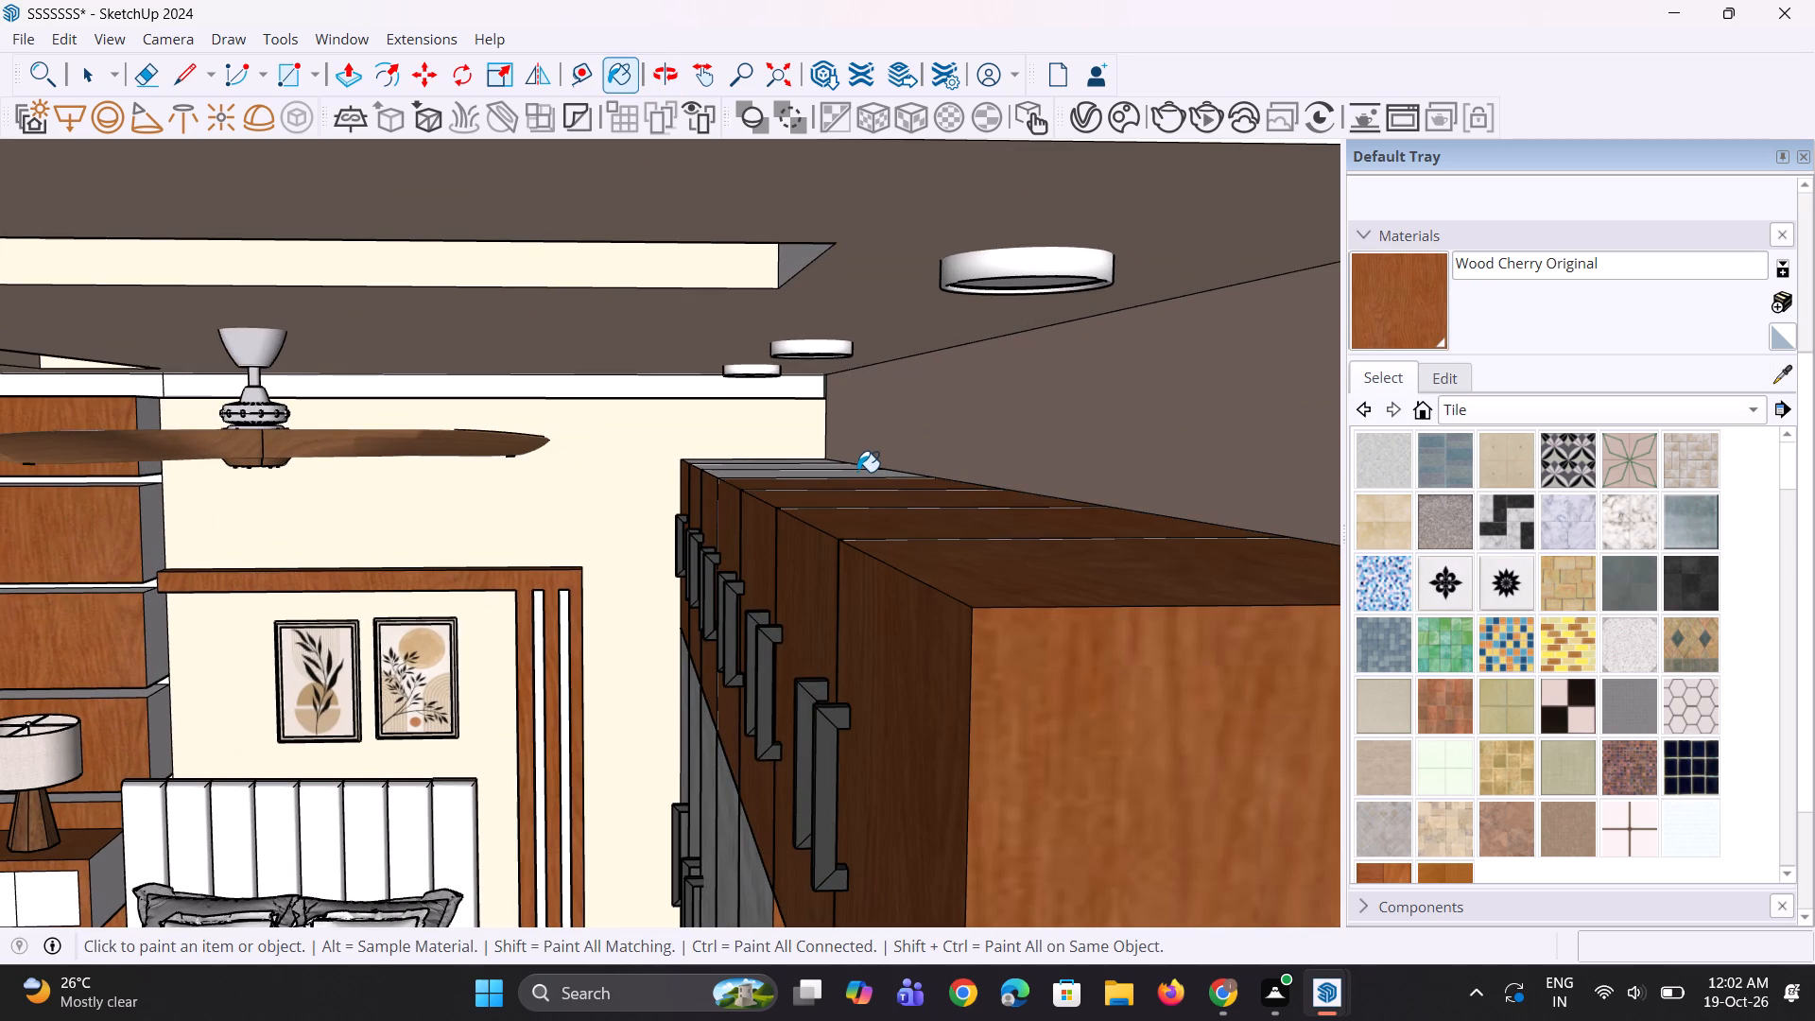
left_click(857, 472)
scroll(816, 461, "up", 6)
left_click(767, 470)
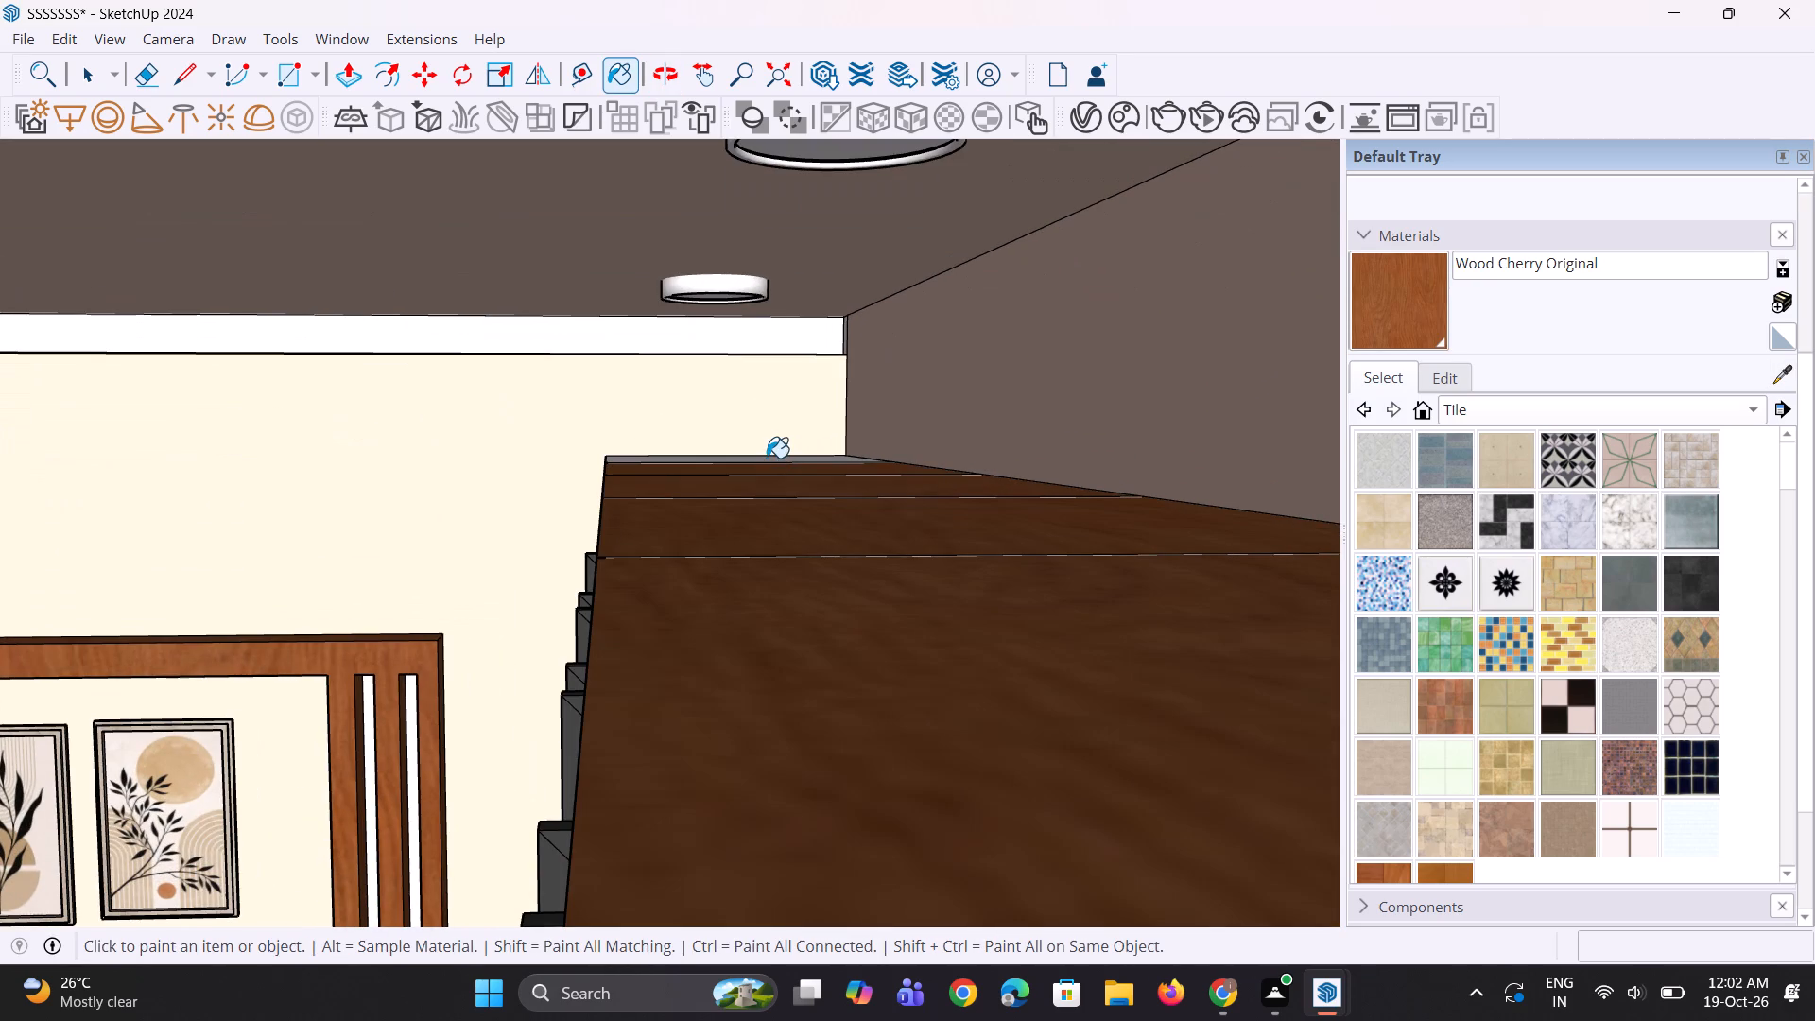
left_click(771, 452)
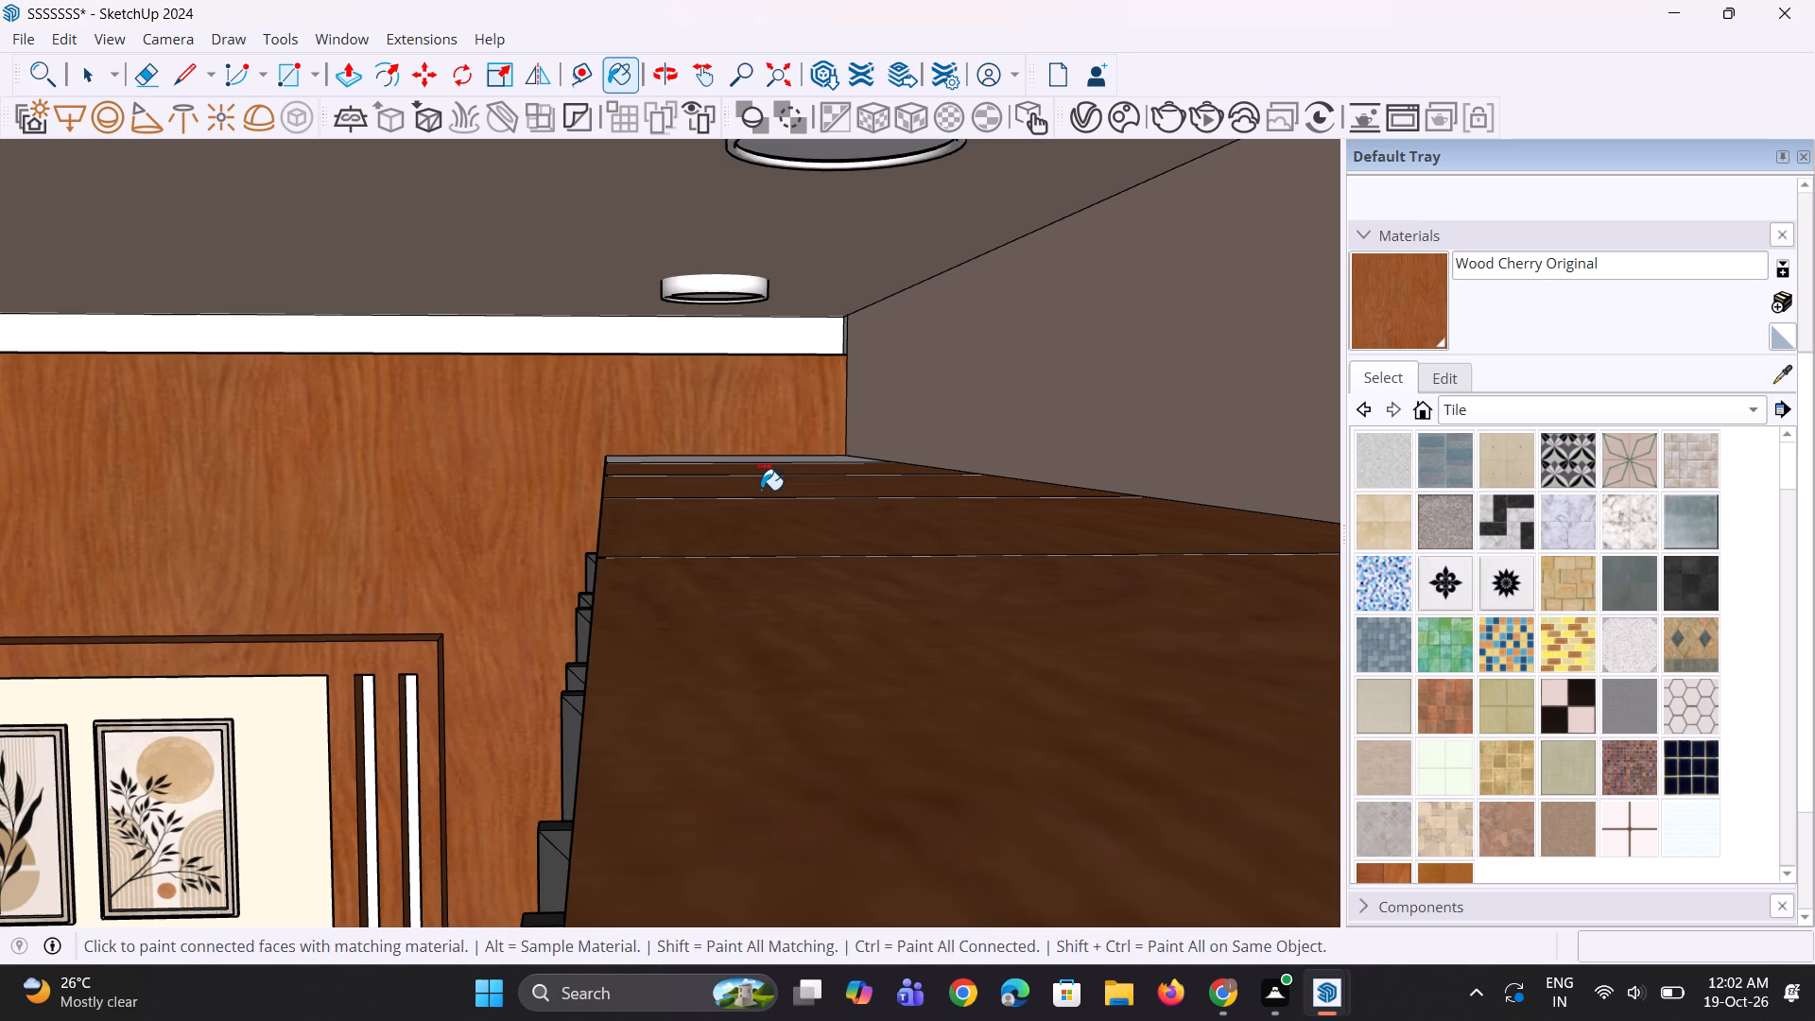
key("ctrl+z")
middle_click_drag(758, 515, 769, 556)
left_click(792, 411)
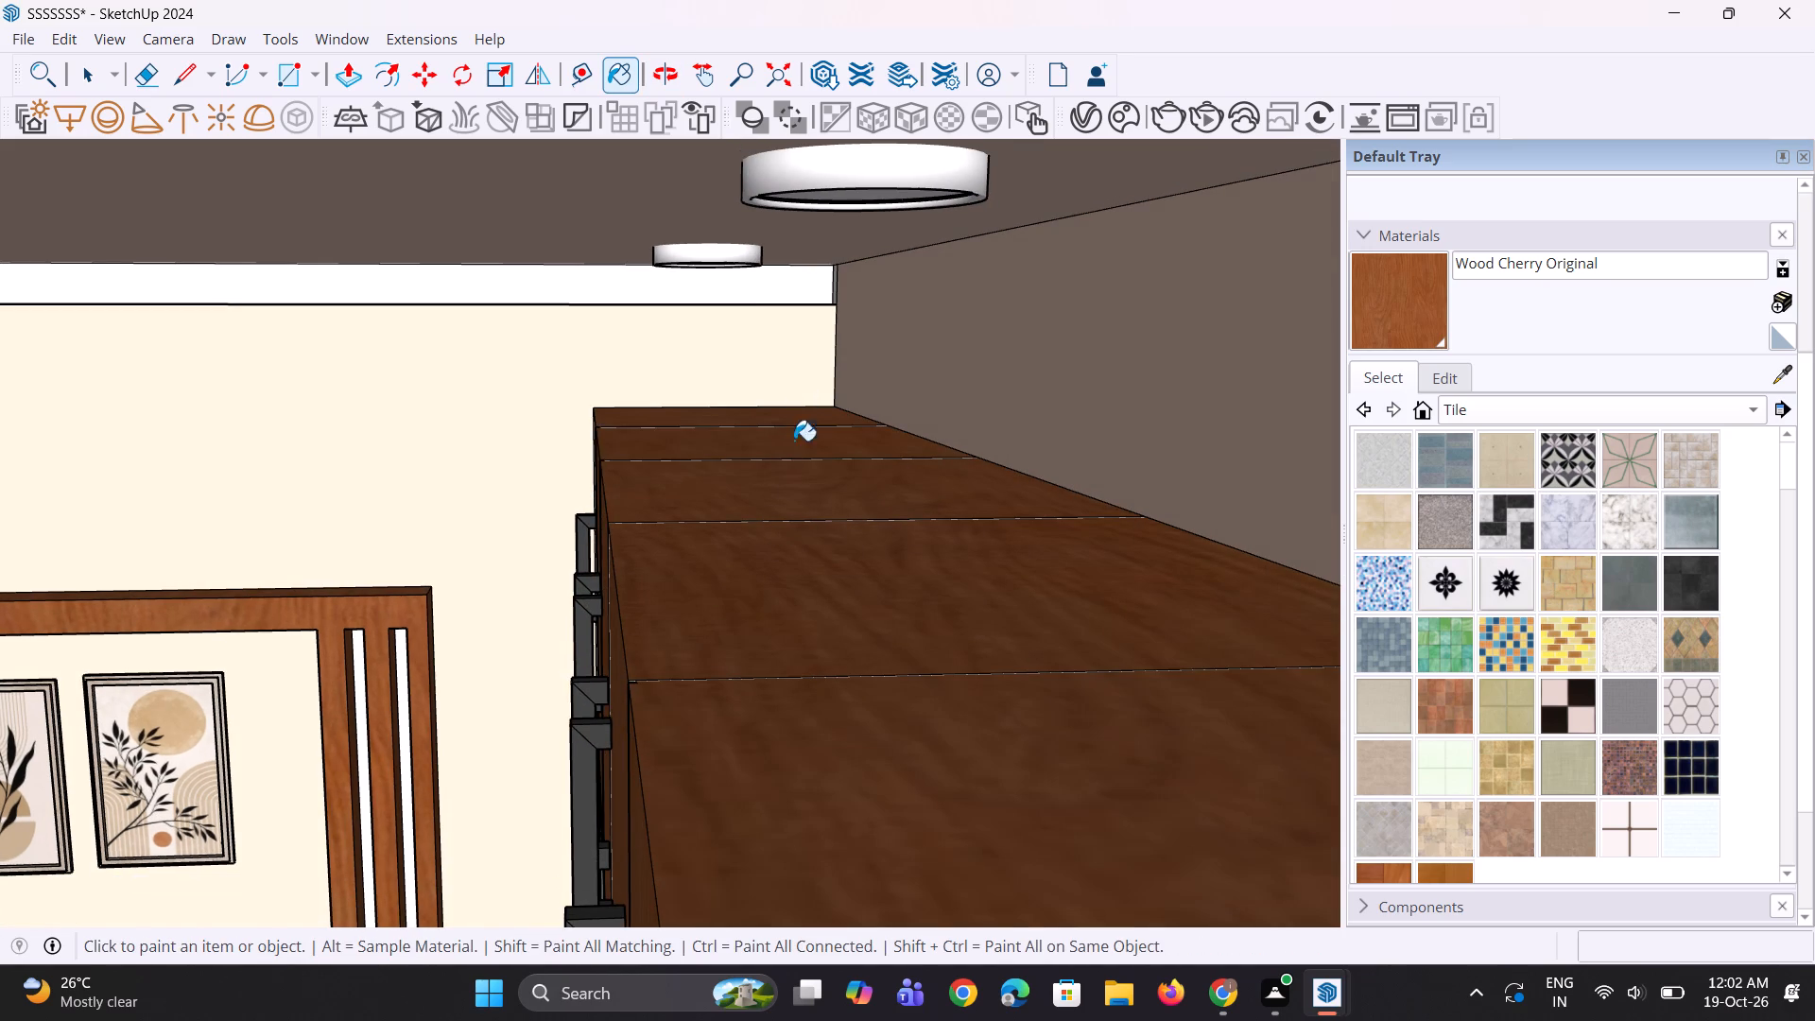
Paint the side edges of the stacked wooden wall panels next to the bed wall with Wood Cherry Original.
scroll(812, 570, "down", 4)
middle_click_drag(735, 611, 829, 542)
scroll(829, 542, "down", 8)
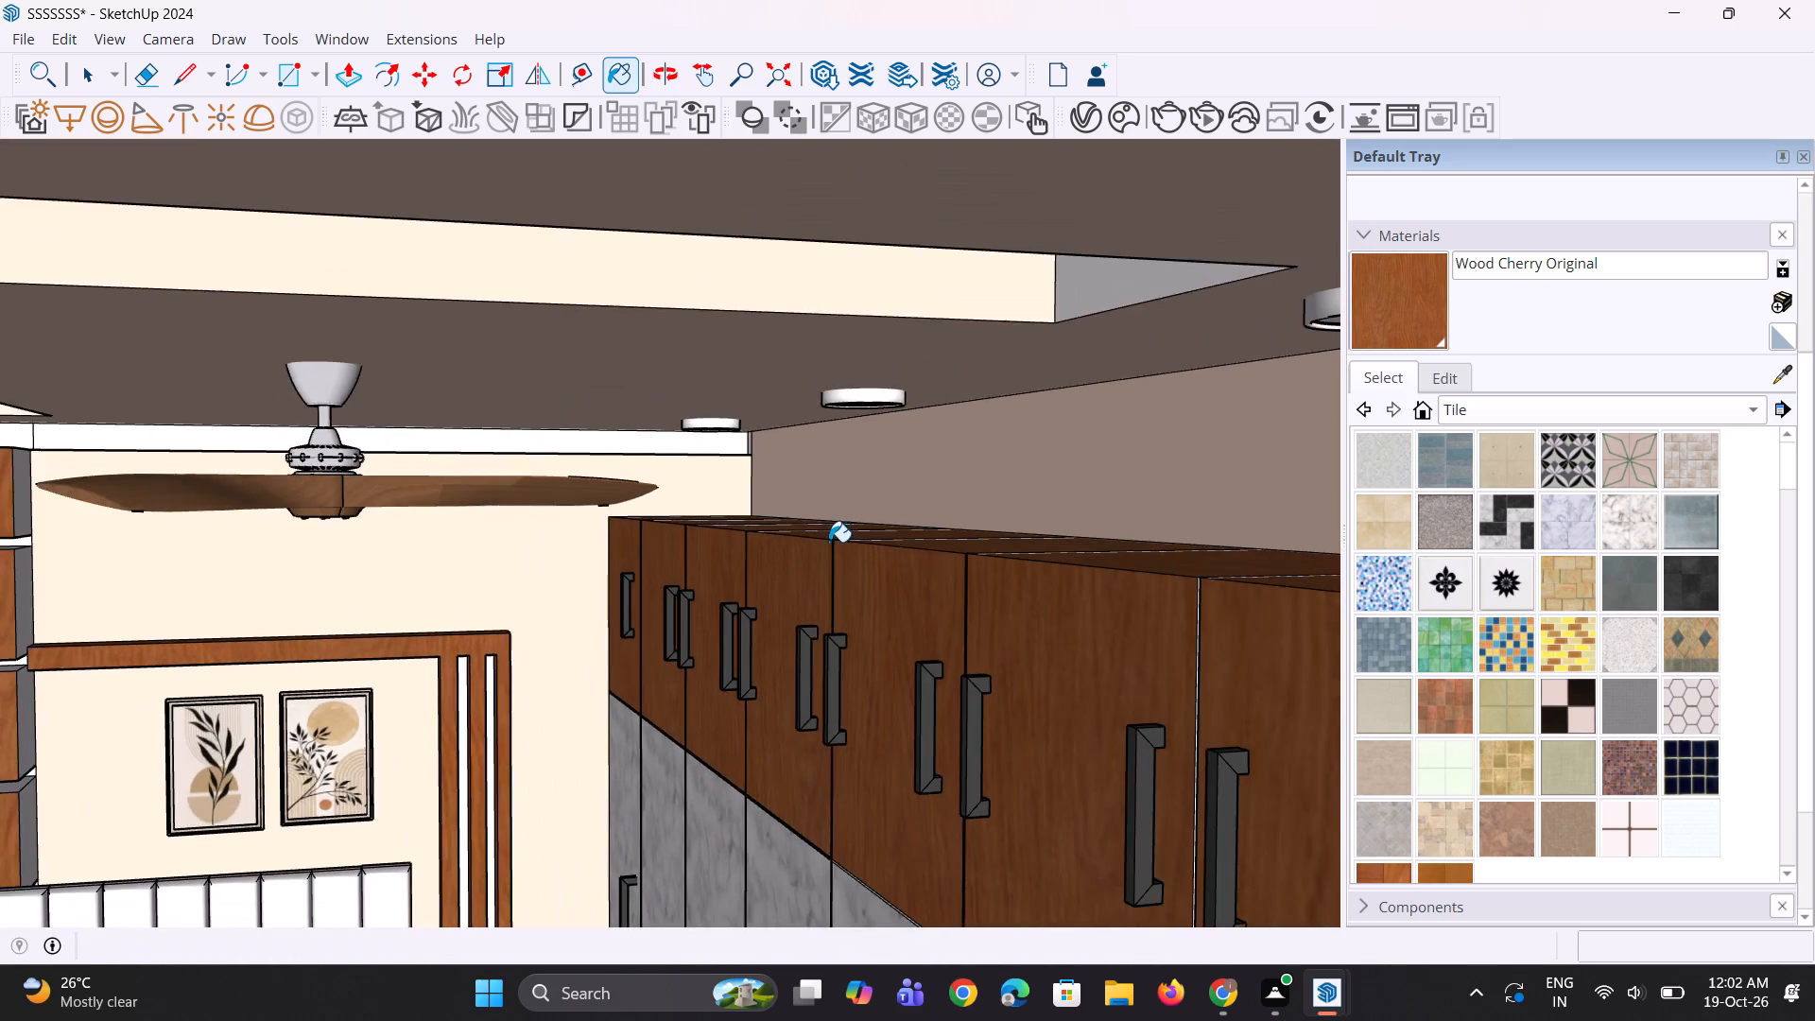
scroll(829, 542, "down", 5)
scroll(249, 700, "up", 7)
middle_click_drag(240, 688, 182, 703)
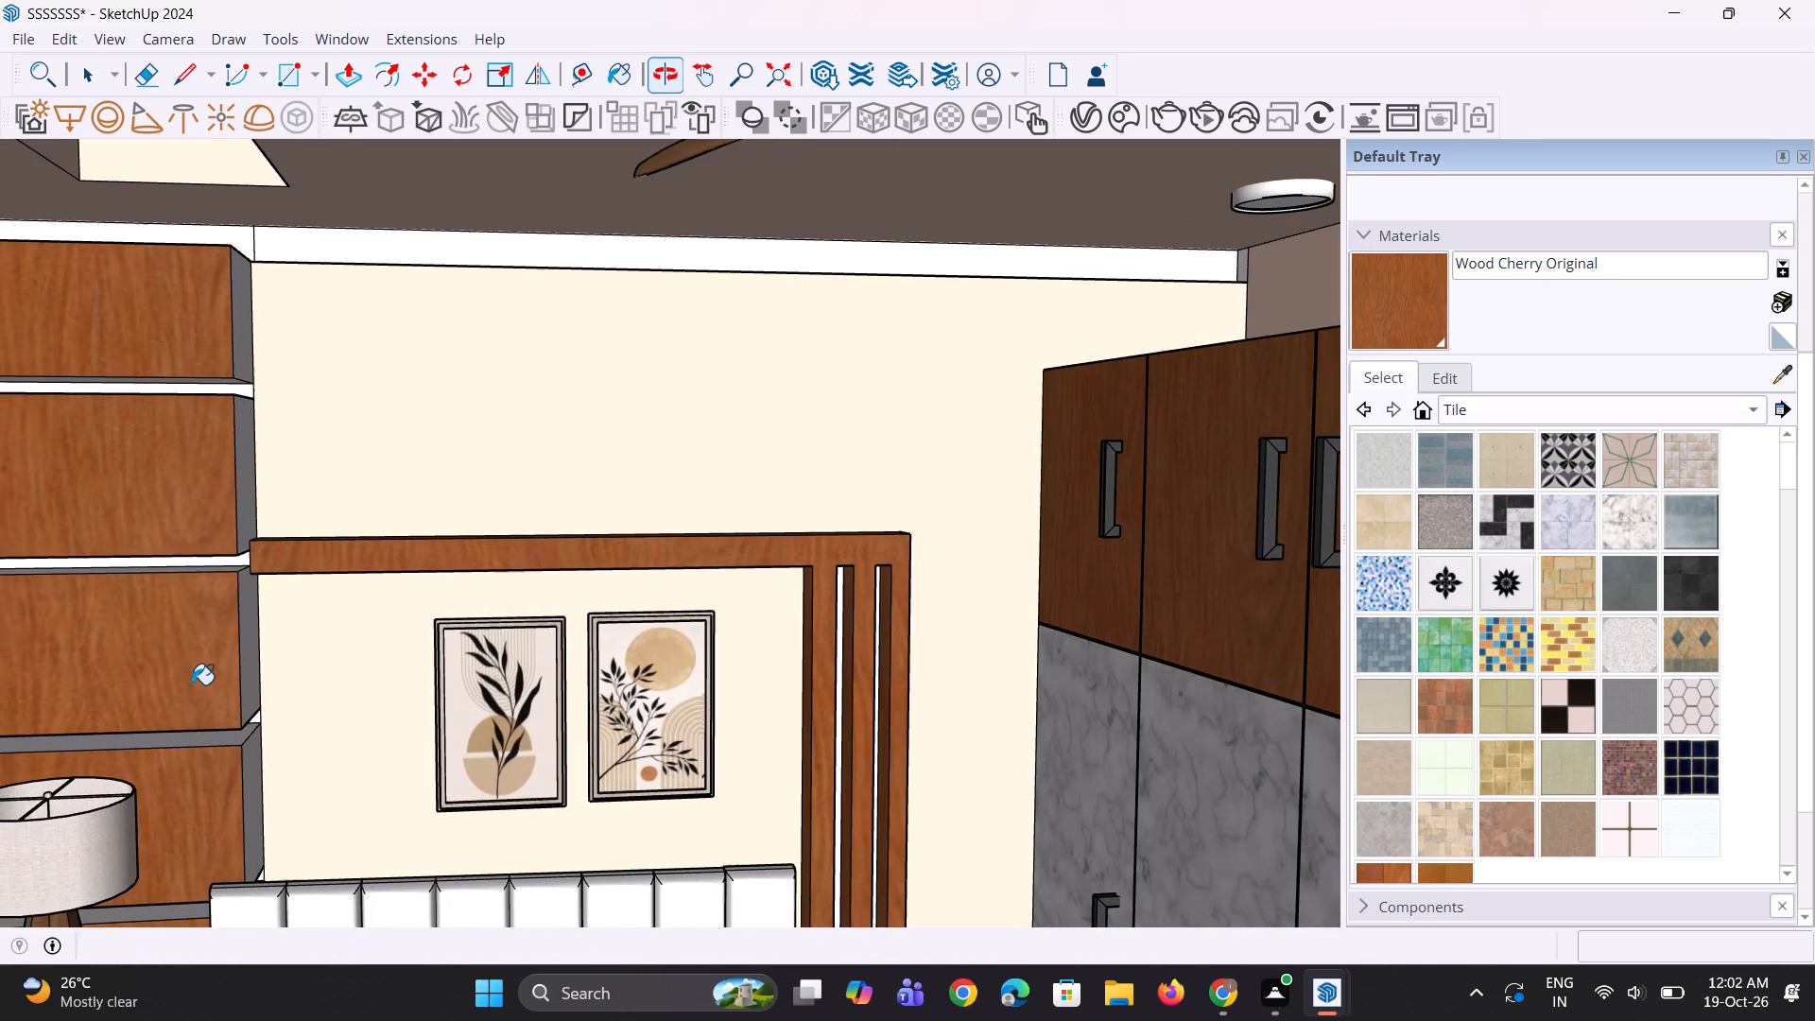
left_click(252, 657)
left_click(252, 518)
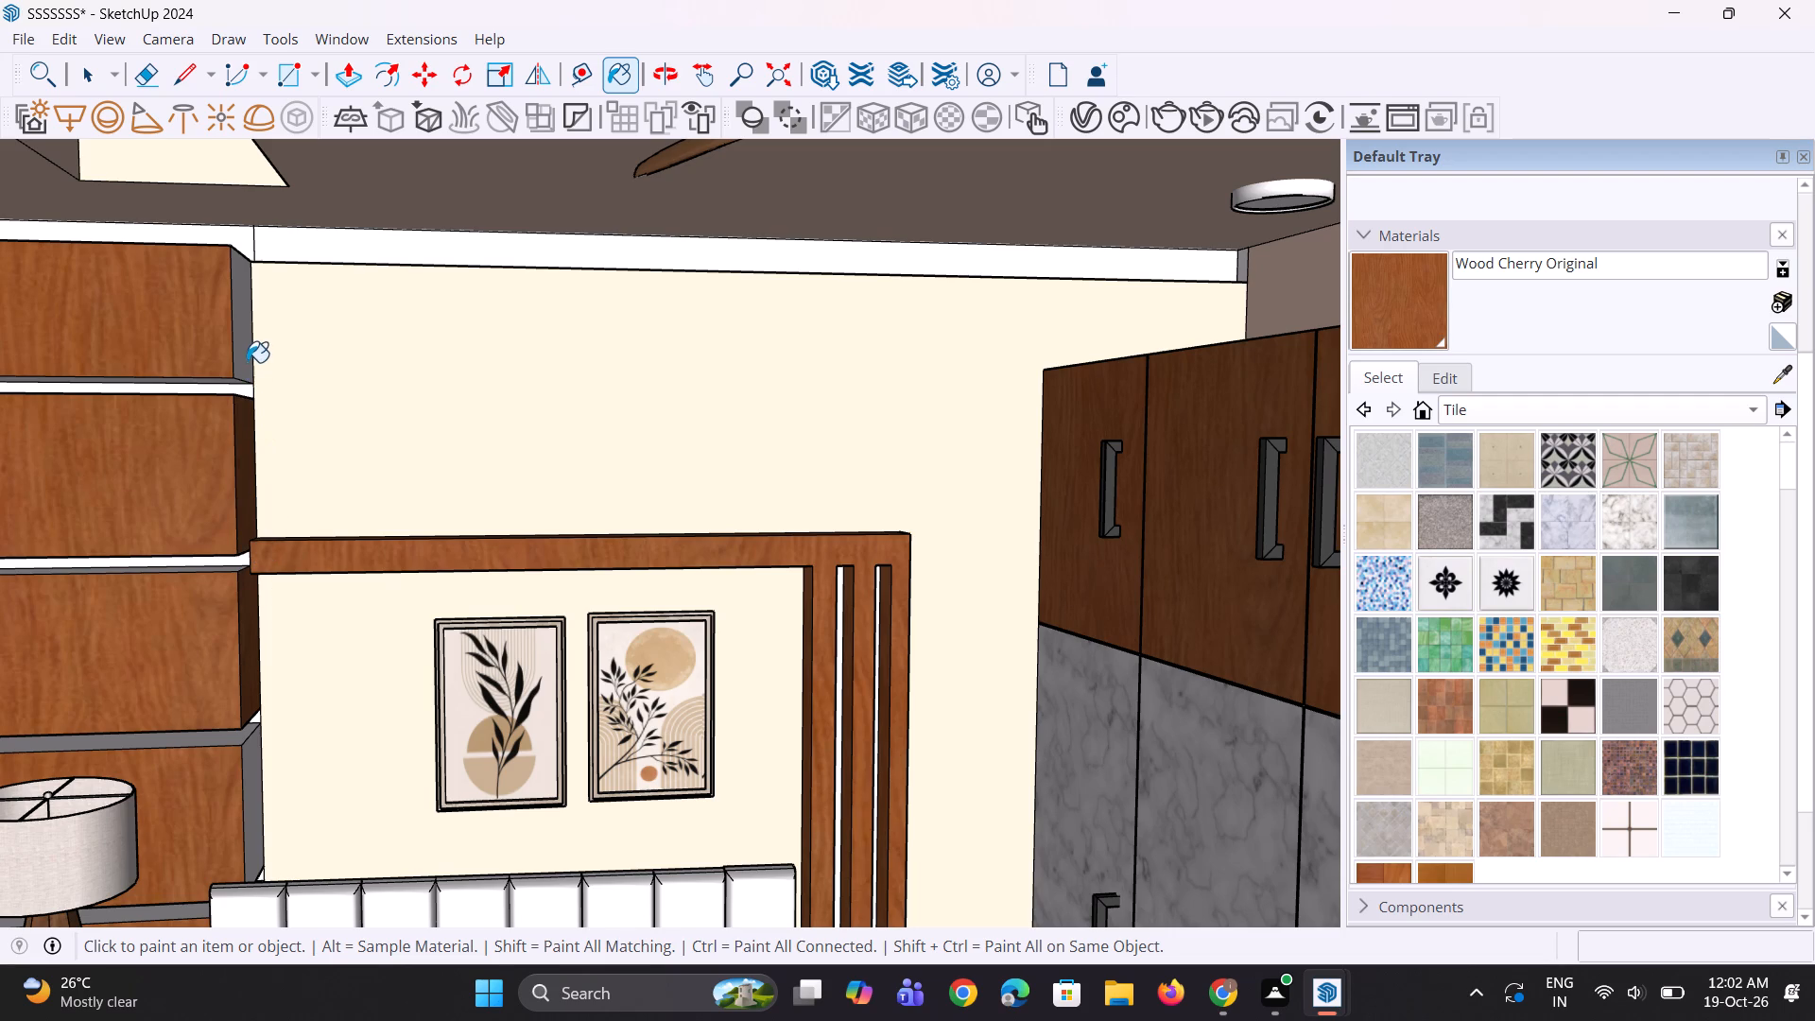
left_click(247, 359)
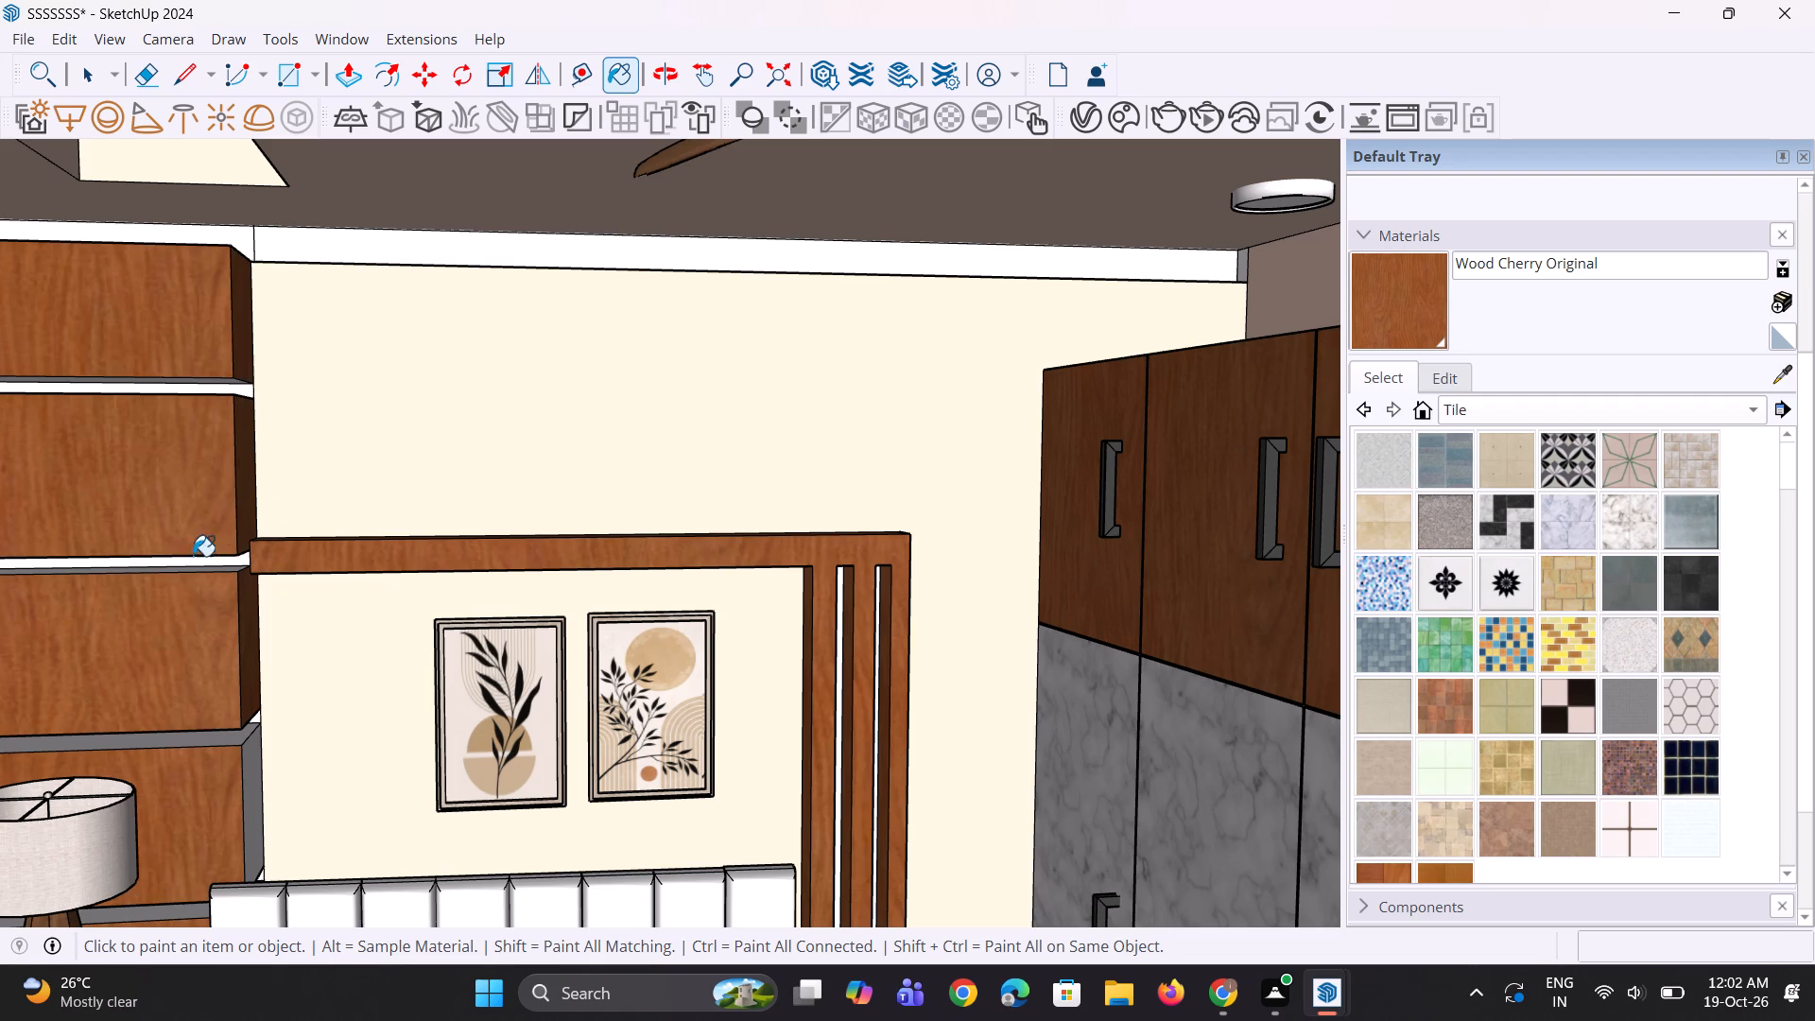
scroll(210, 557, "down", 1)
scroll(228, 751, "up", 3)
left_click(251, 770)
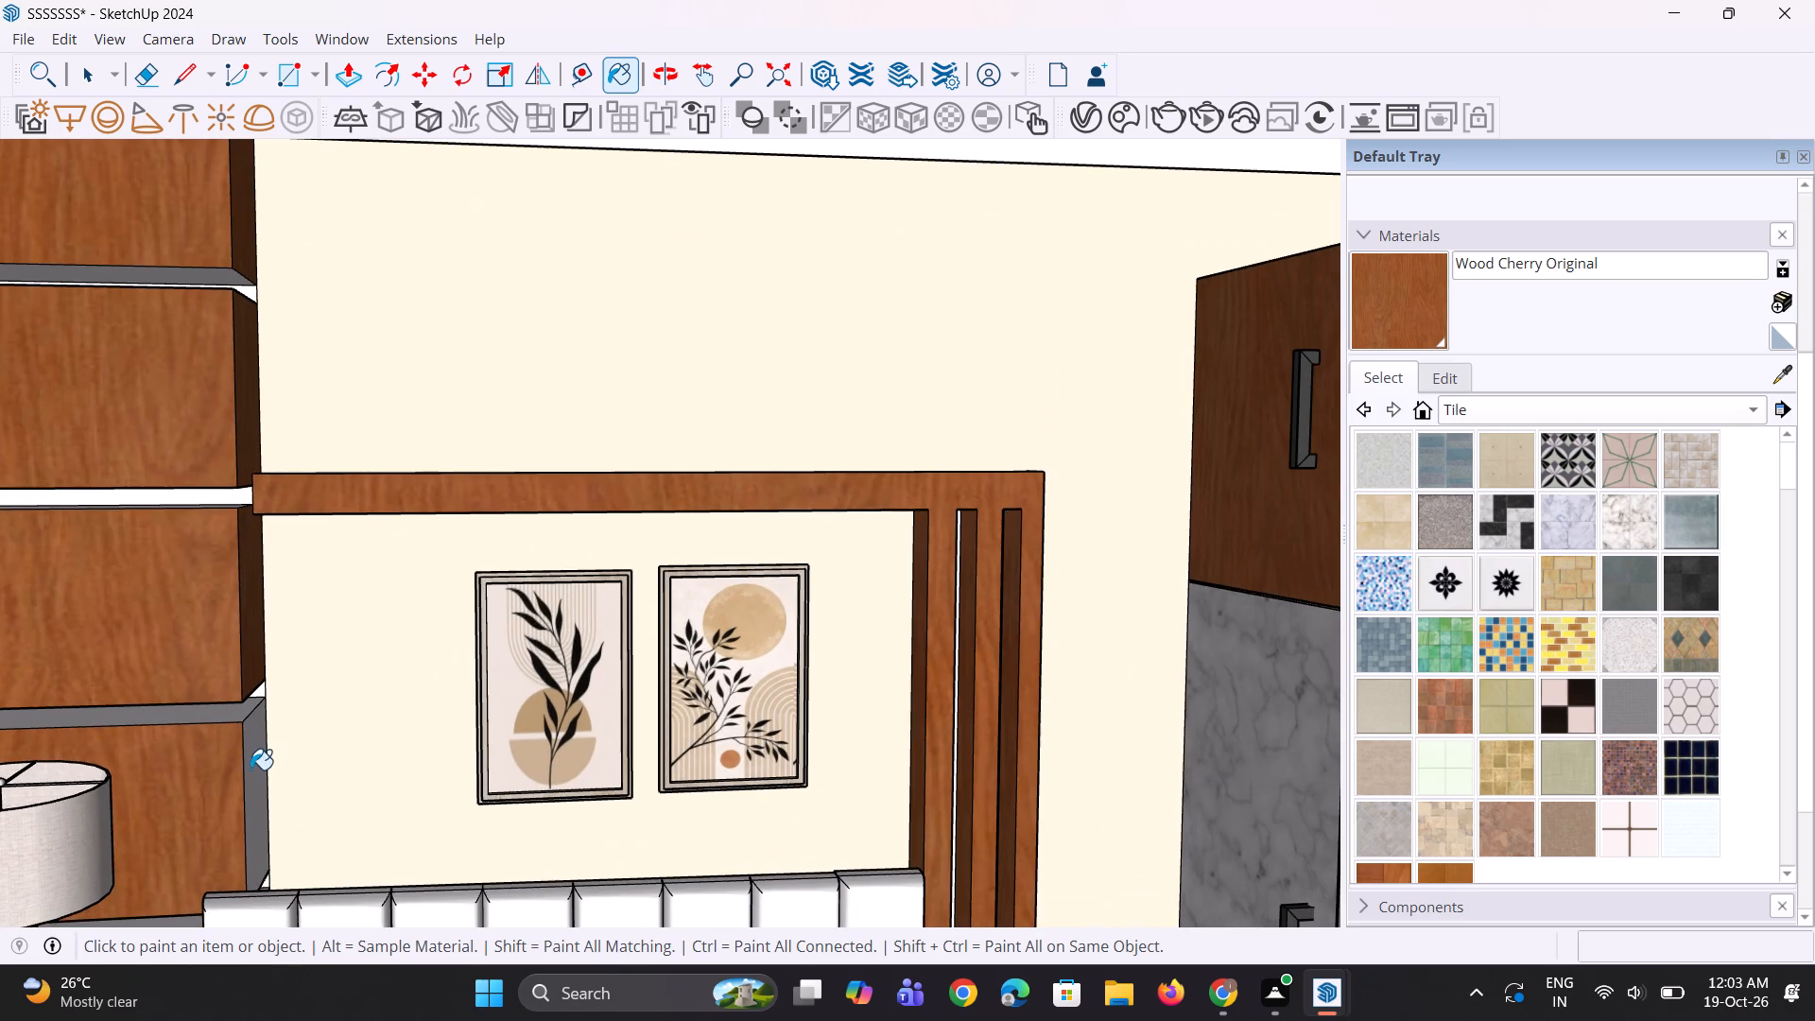
Paint the exposed top edges of the stacked wall panels next to the bed wall with Wood Cherry Original, working upward.
left_click(235, 718)
scroll(204, 503, "up", 1)
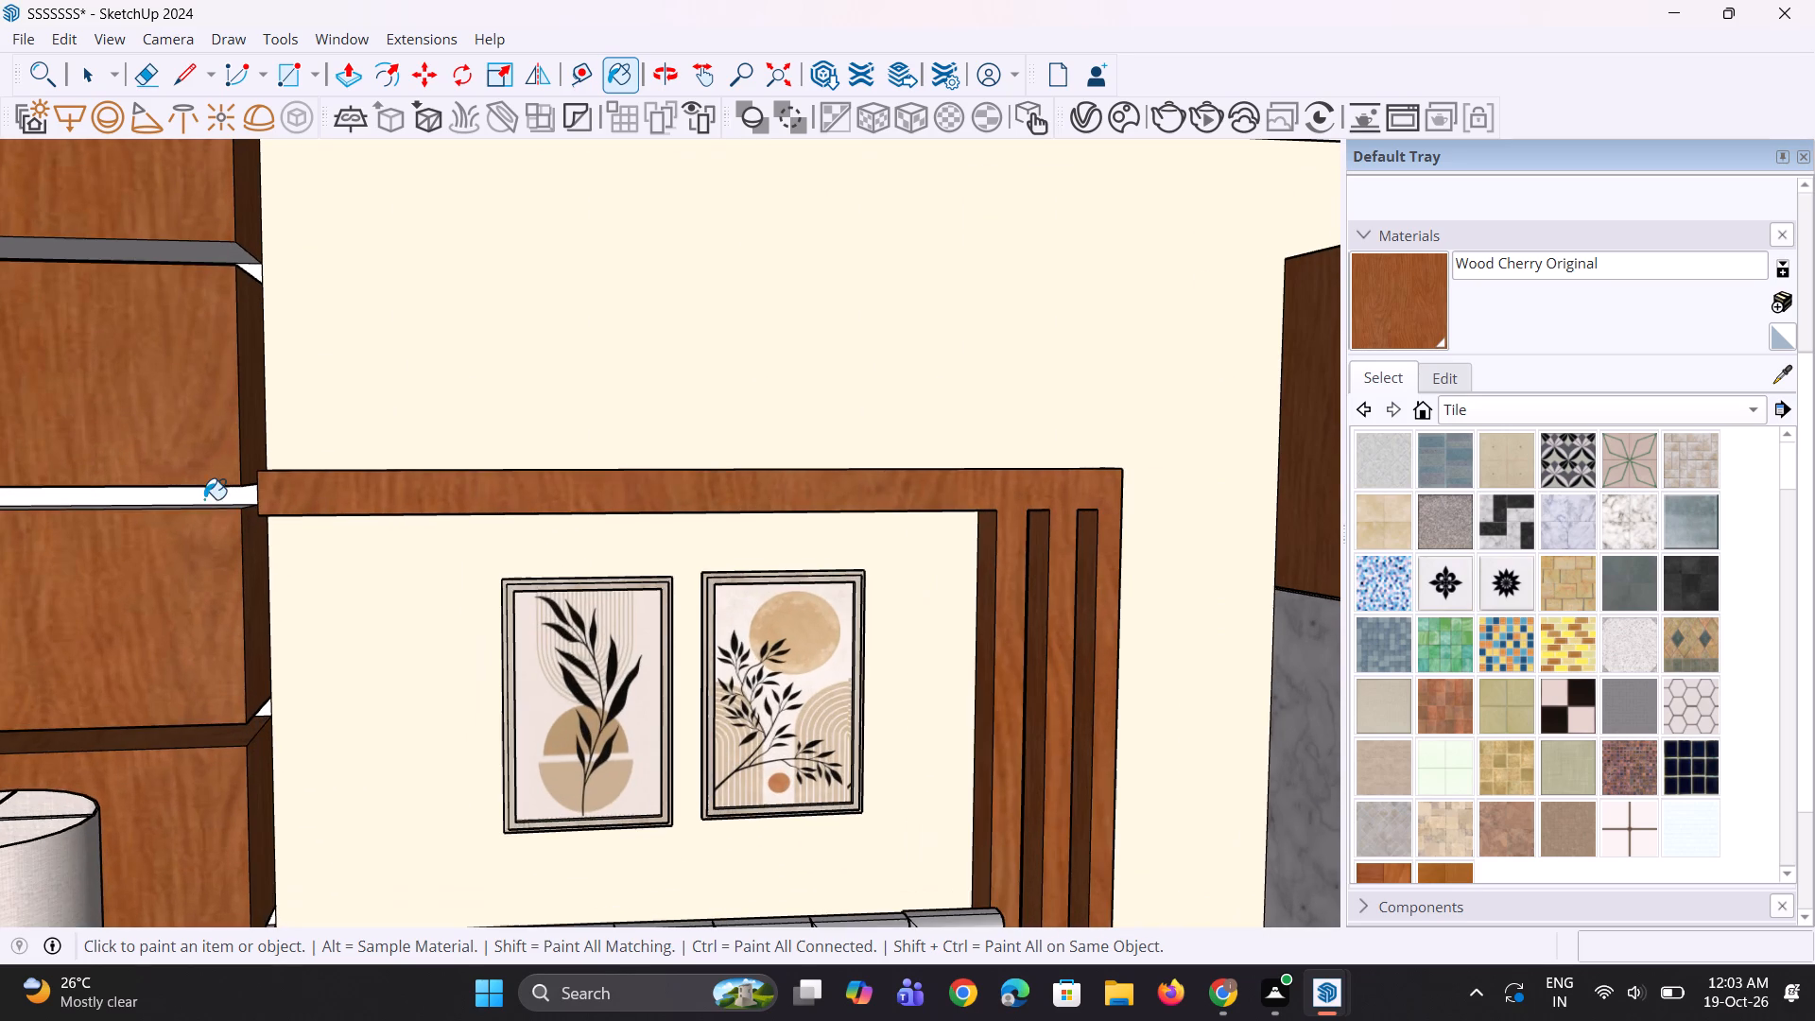
middle_click_drag(213, 539, 219, 588)
scroll(219, 545, "up", 2)
left_click(220, 521)
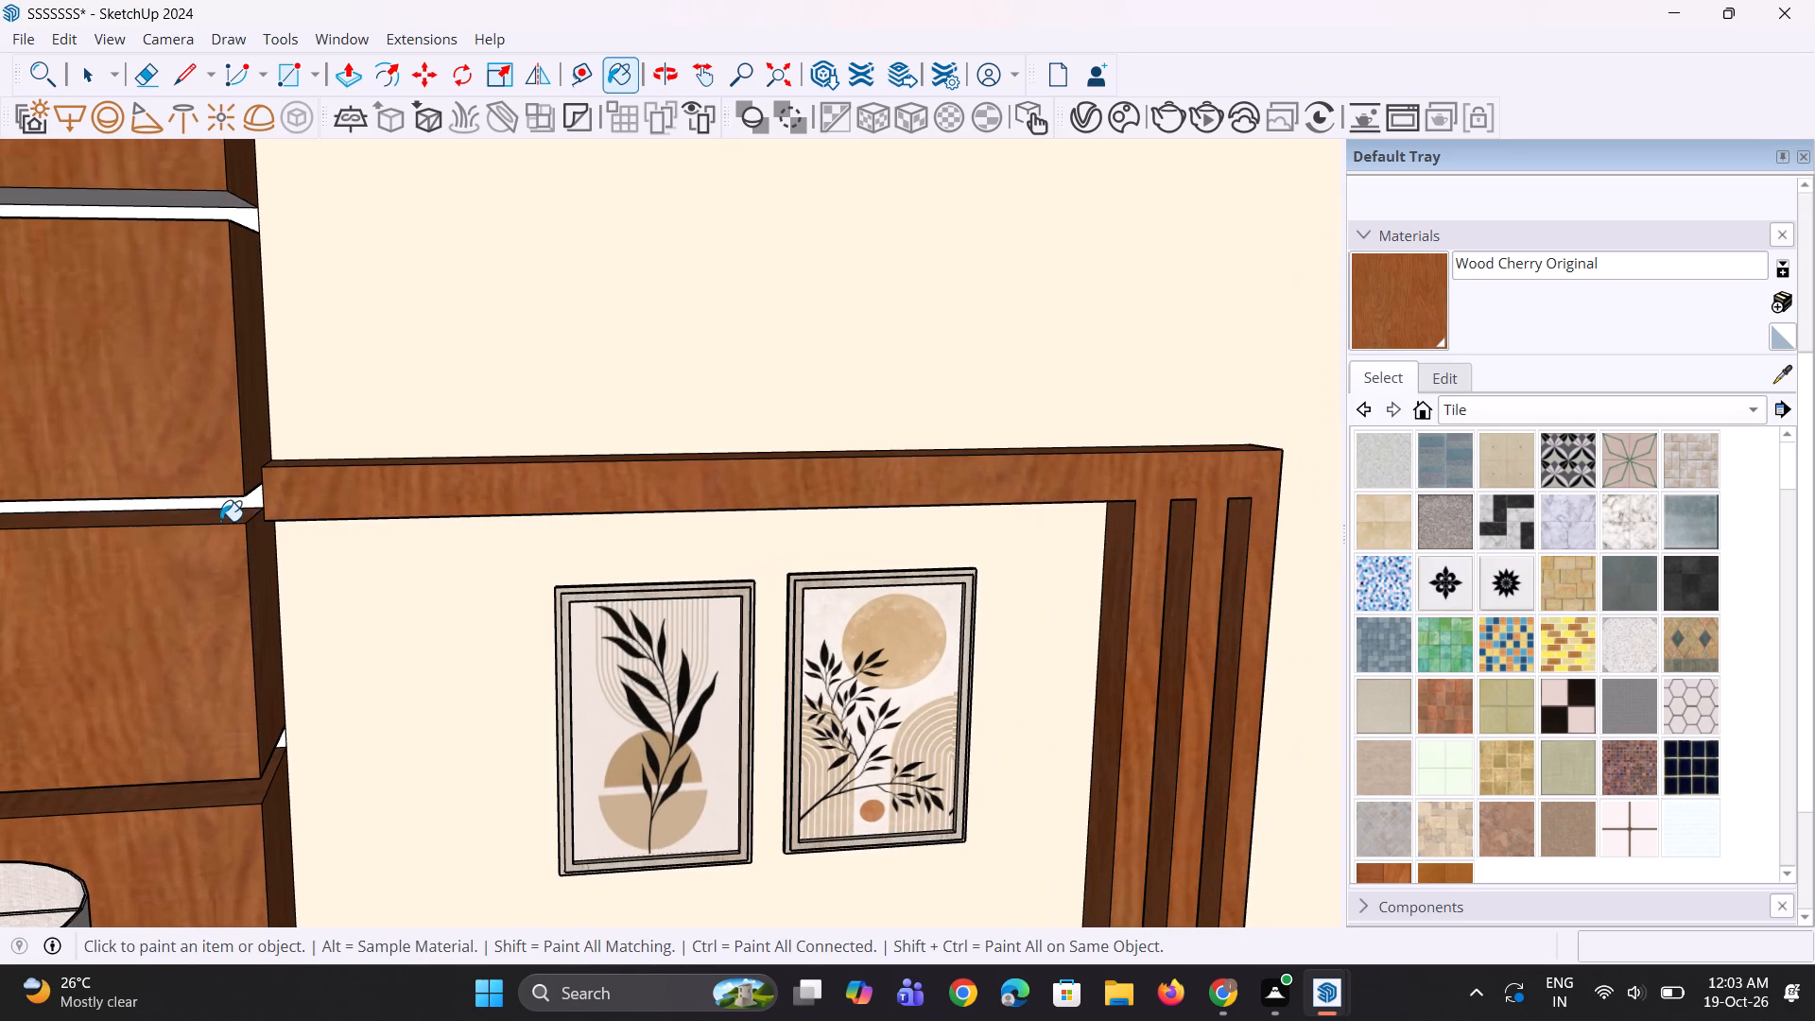
middle_click_drag(232, 275, 227, 351)
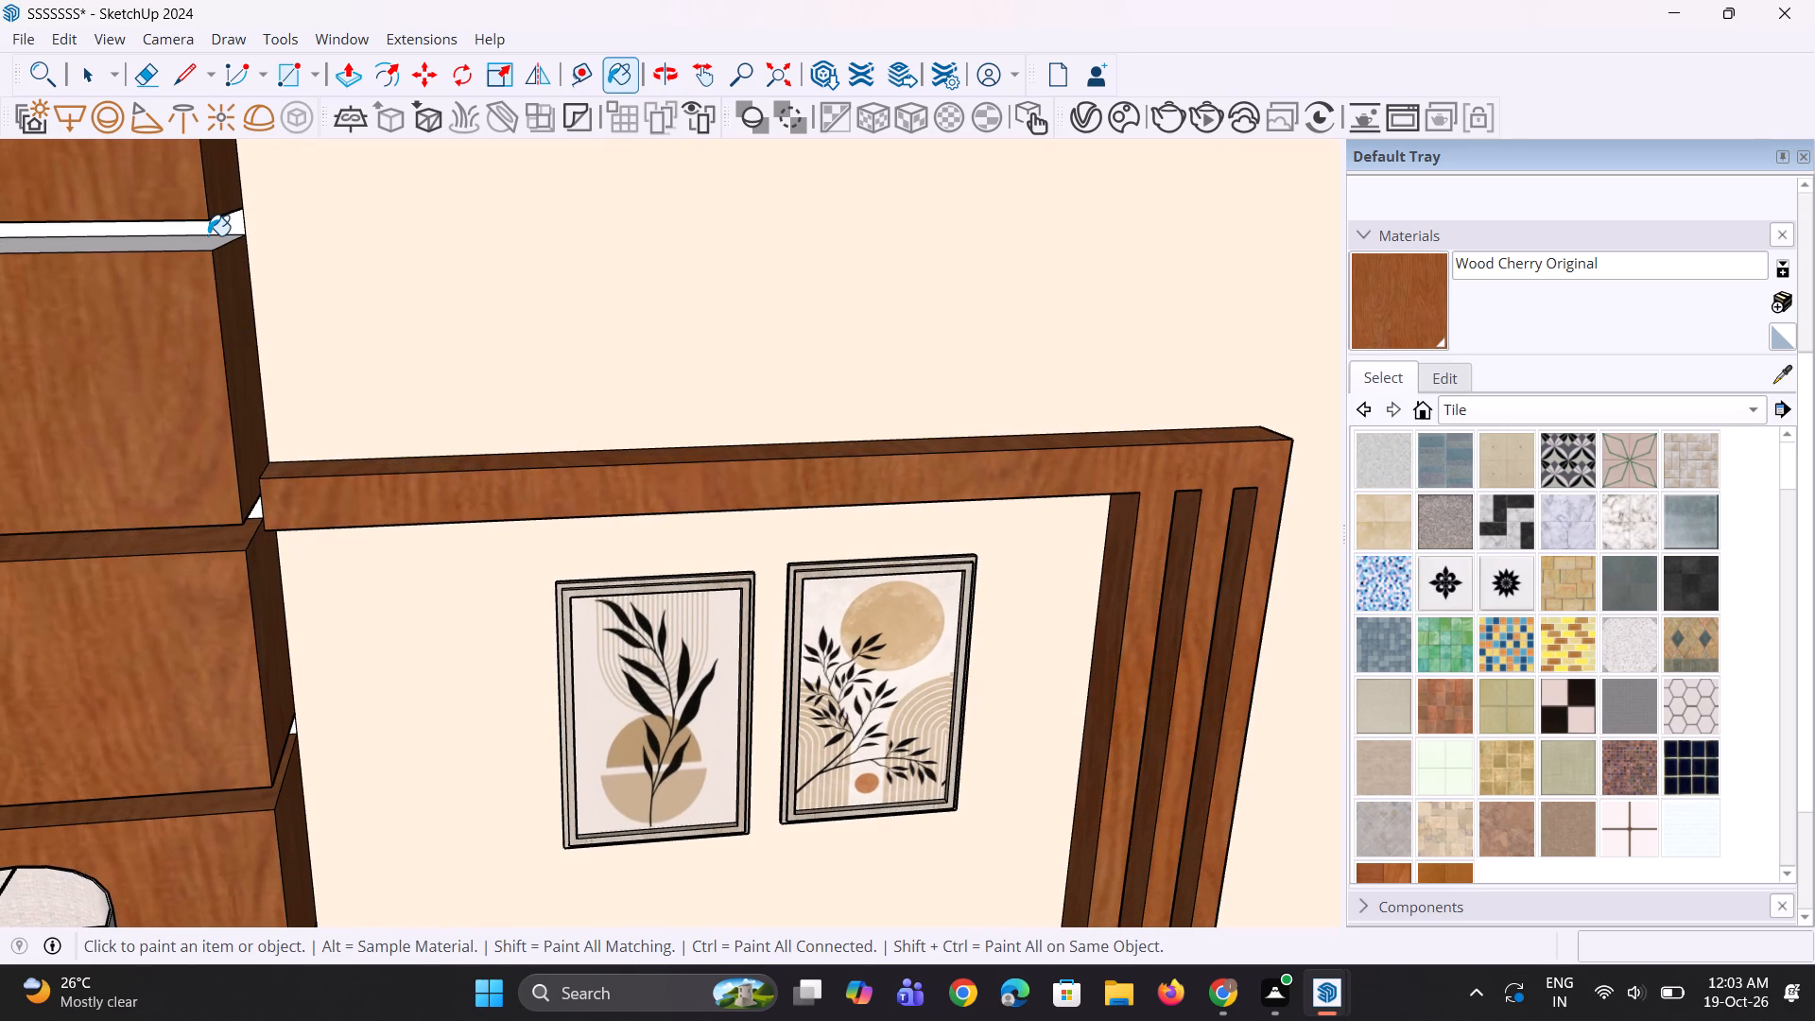
scroll(208, 235, "up", 2)
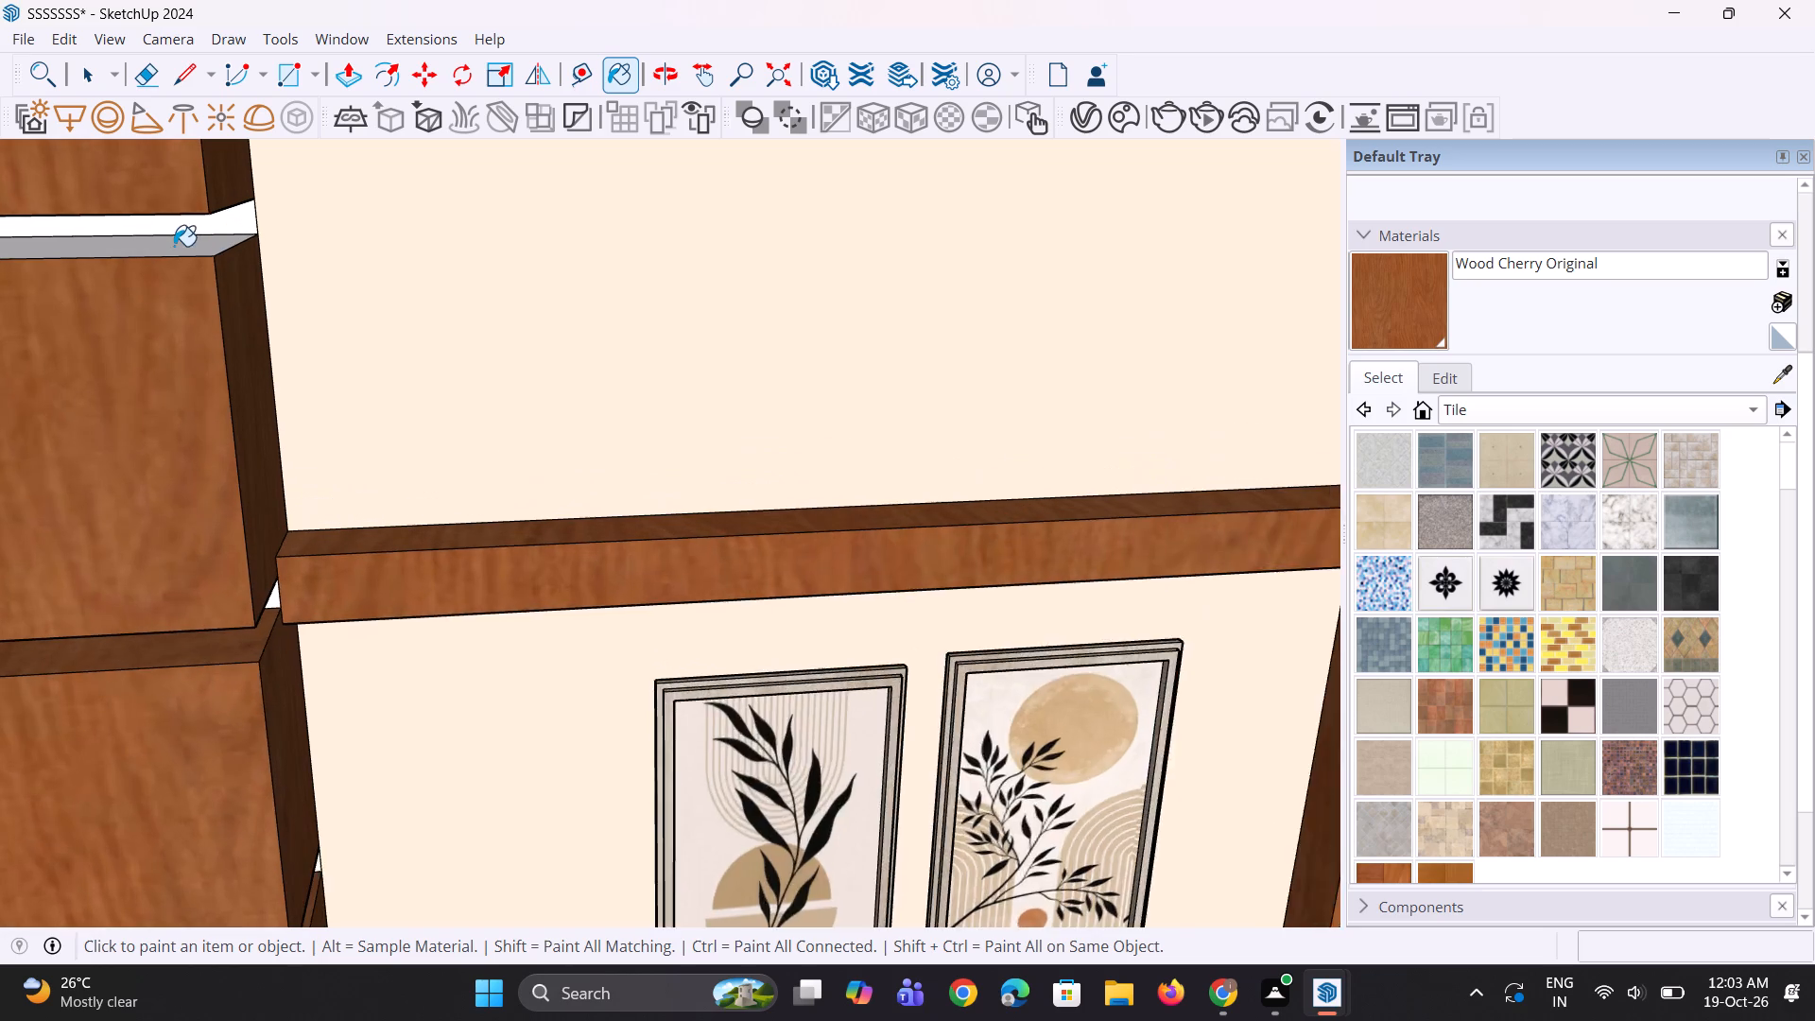
scroll(174, 246, "up", 2)
left_click(174, 246)
scroll(207, 316, "up", 2)
middle_click_drag(208, 320, 212, 271)
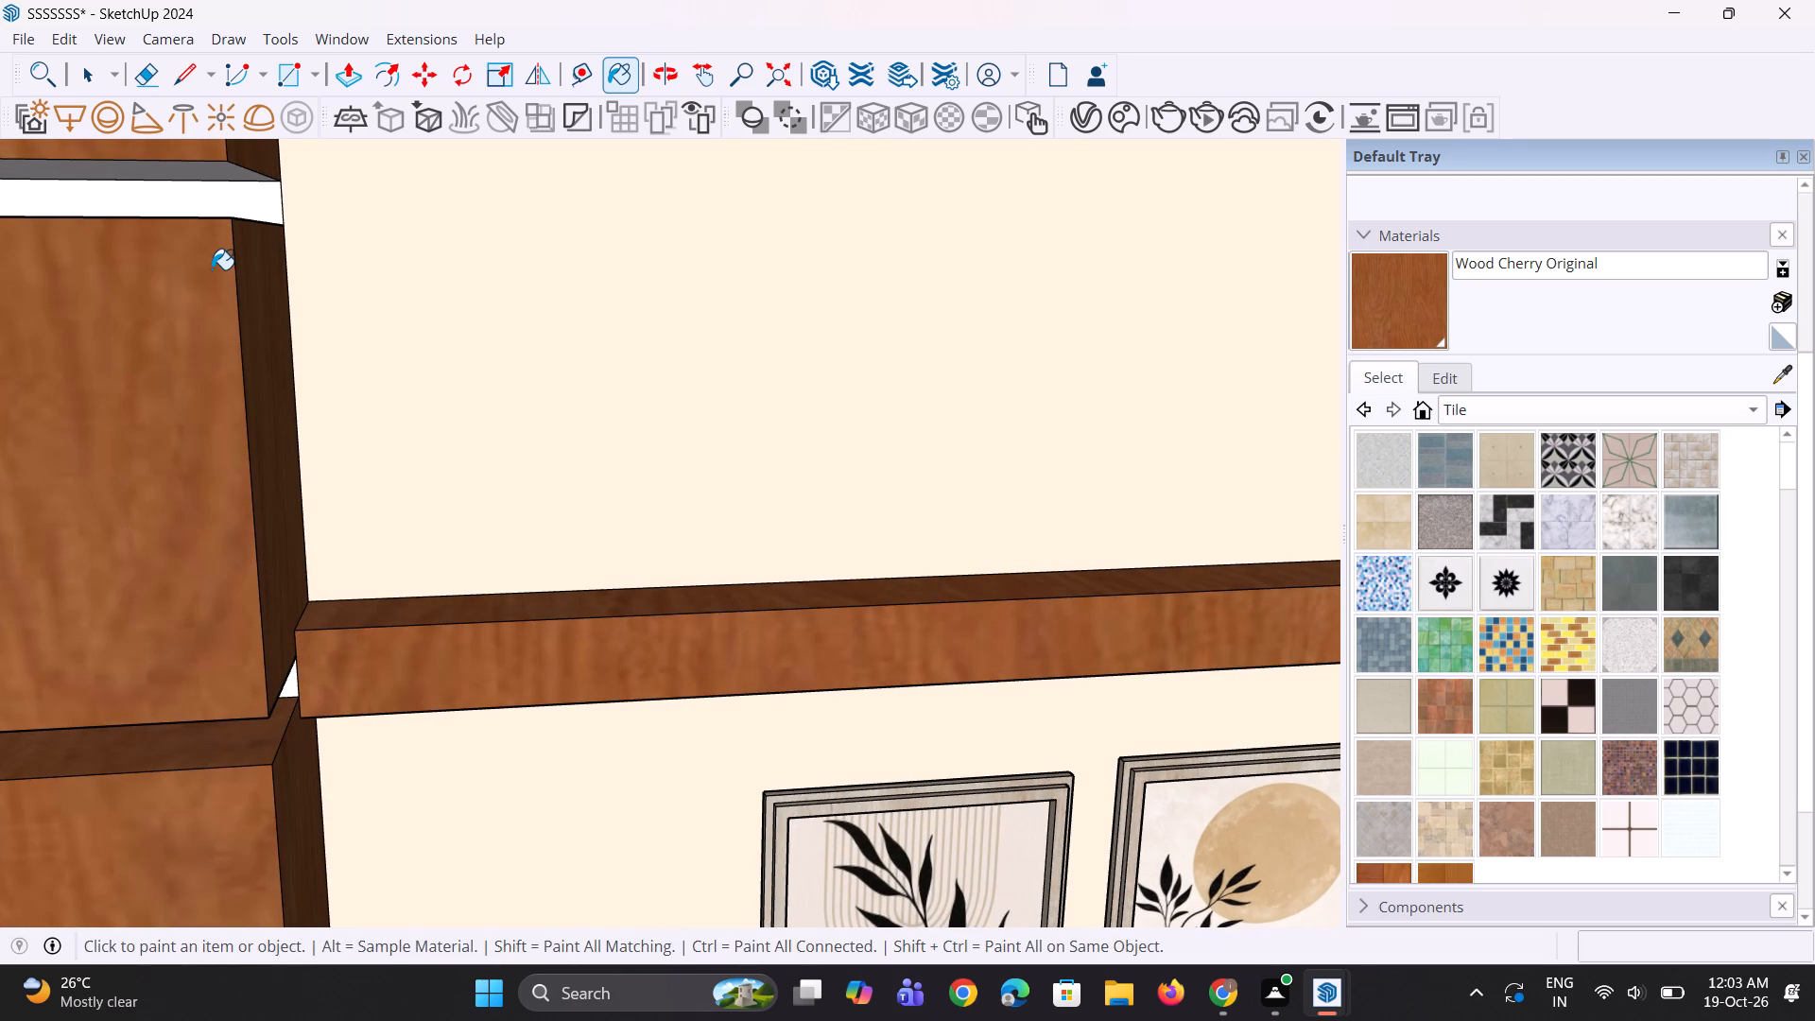
scroll(198, 240, "up", 1)
scroll(193, 249, "down", 2)
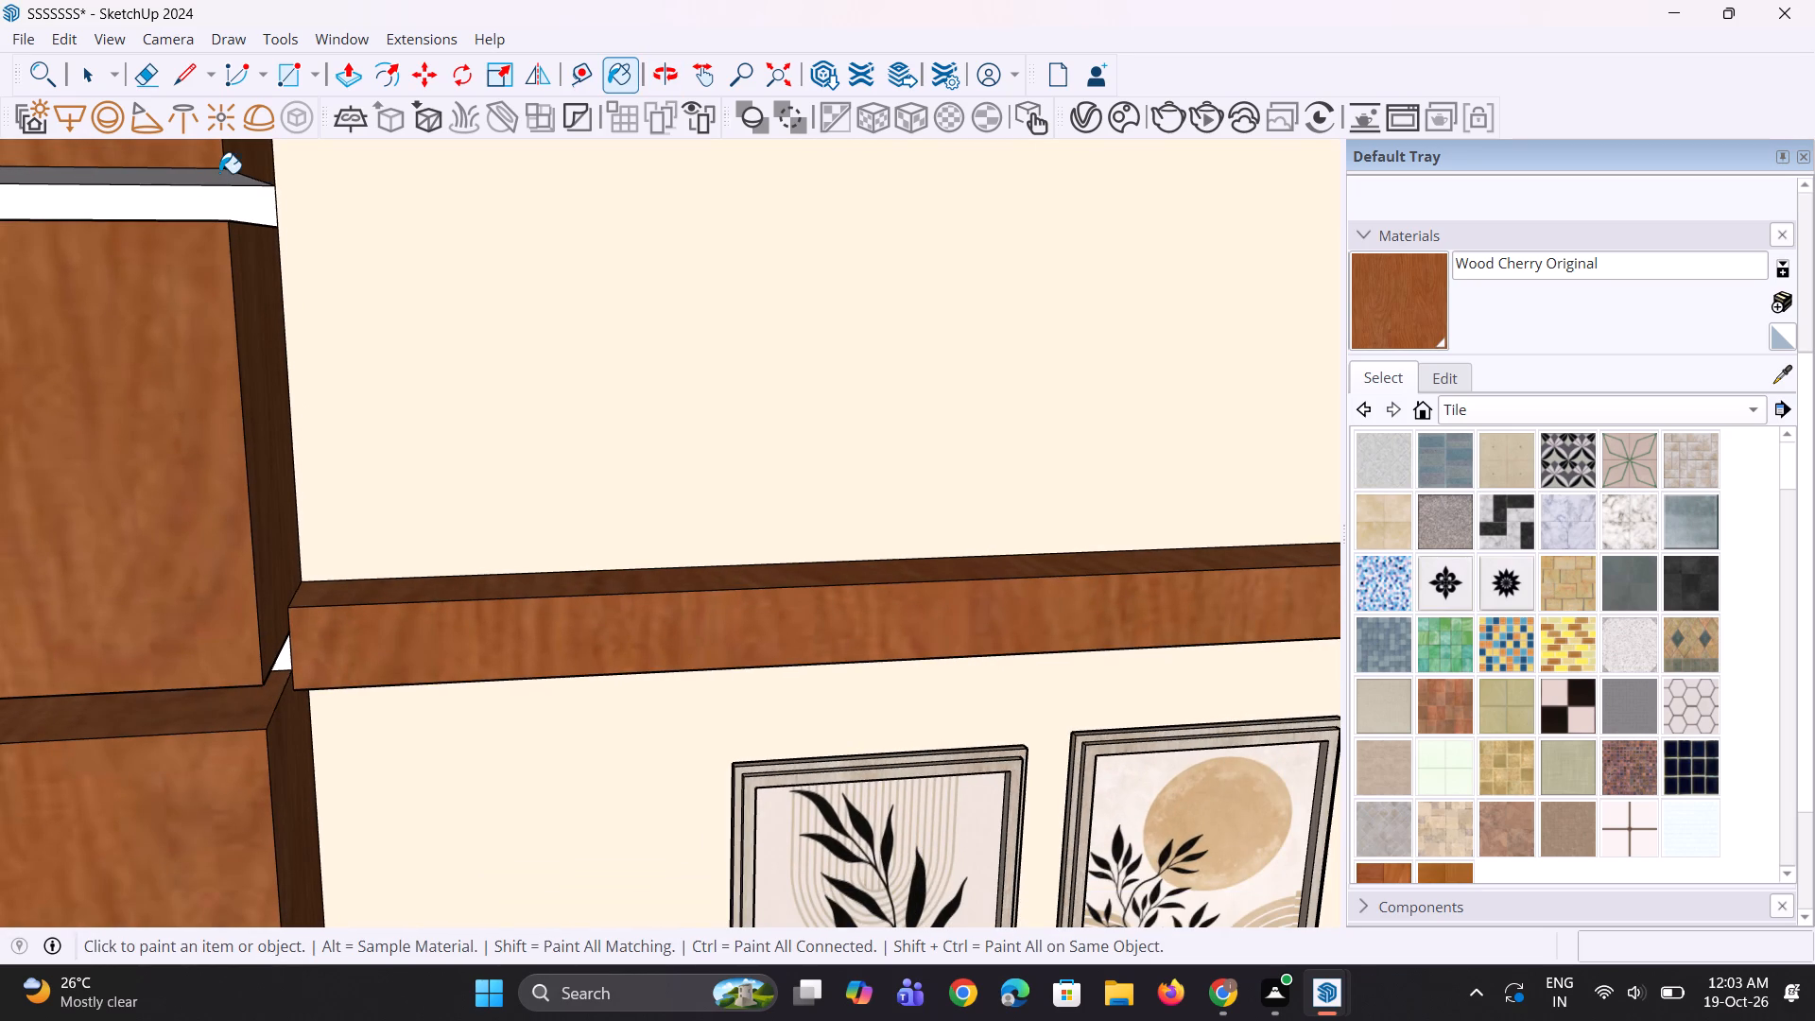
left_click(219, 173)
Paint the unpainted undersides of the stacked wall panels above the lamp with Wood Cherry Original.
scroll(336, 372, "down", 9)
middle_click_drag(251, 466, 303, 483)
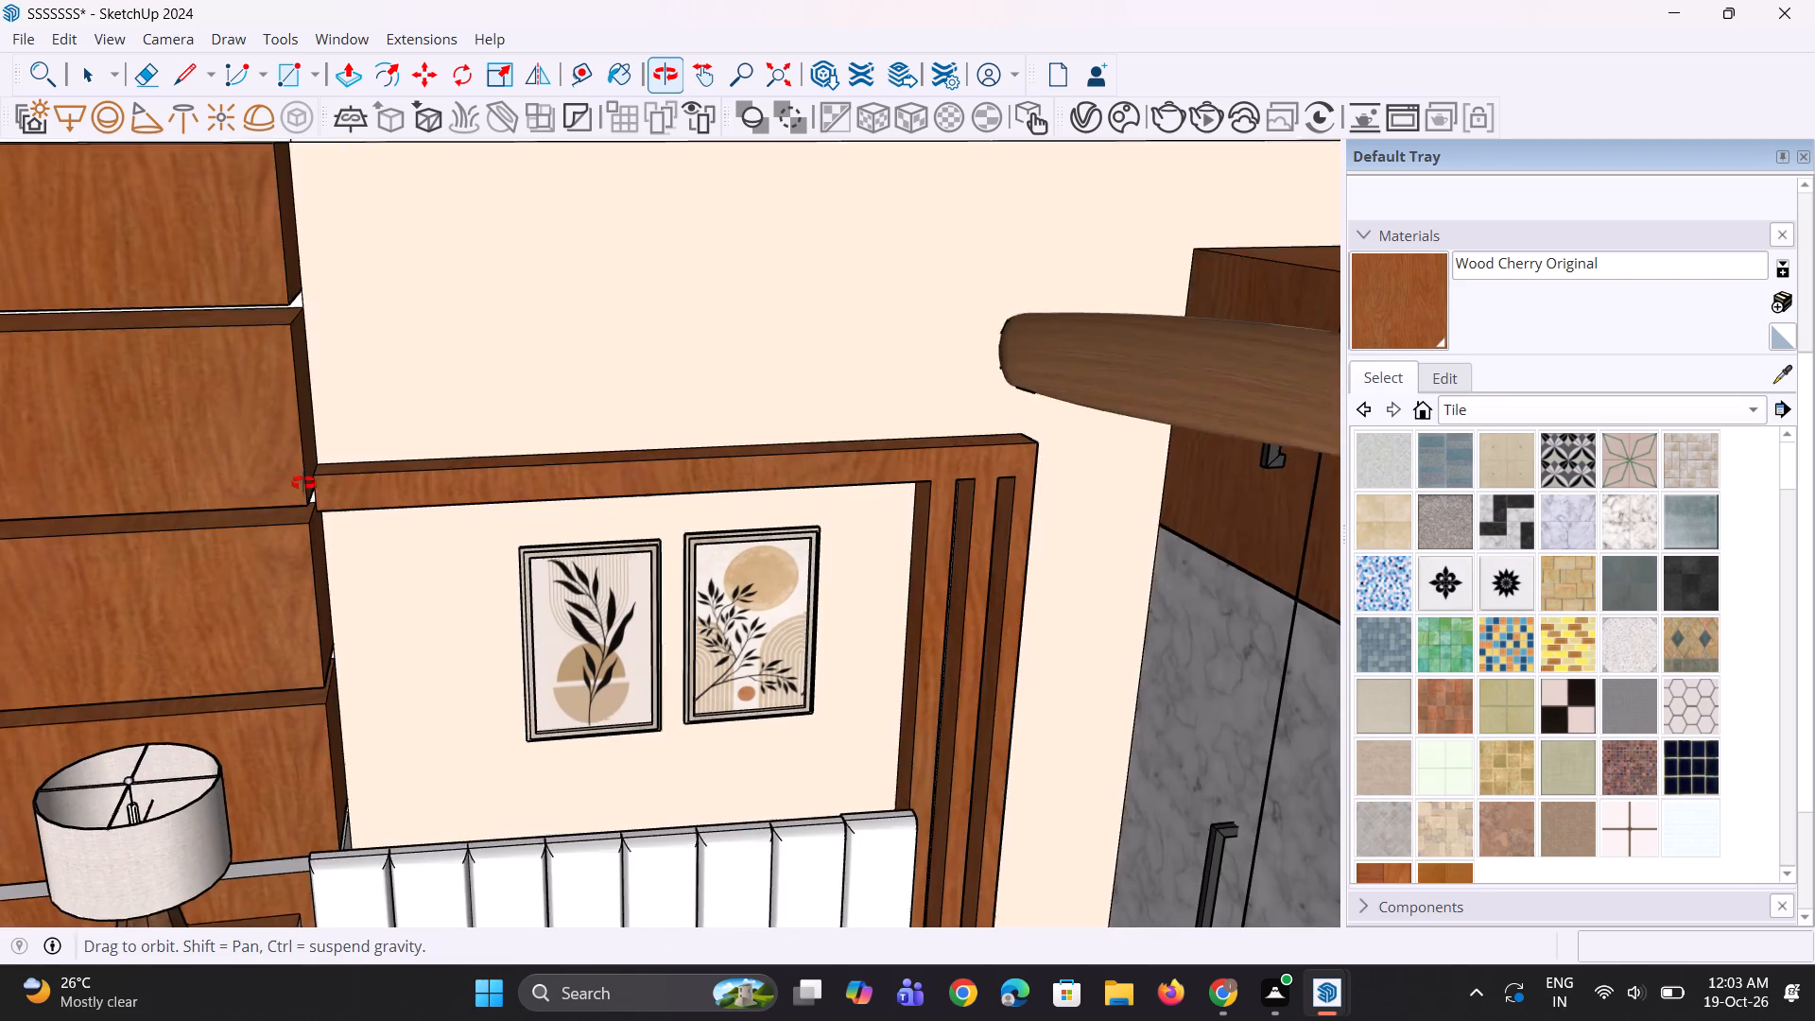
middle_click_drag(303, 483, 362, 406)
scroll(362, 406, "down", 4)
middle_click_drag(329, 503, 282, 342)
scroll(291, 411, "up", 5)
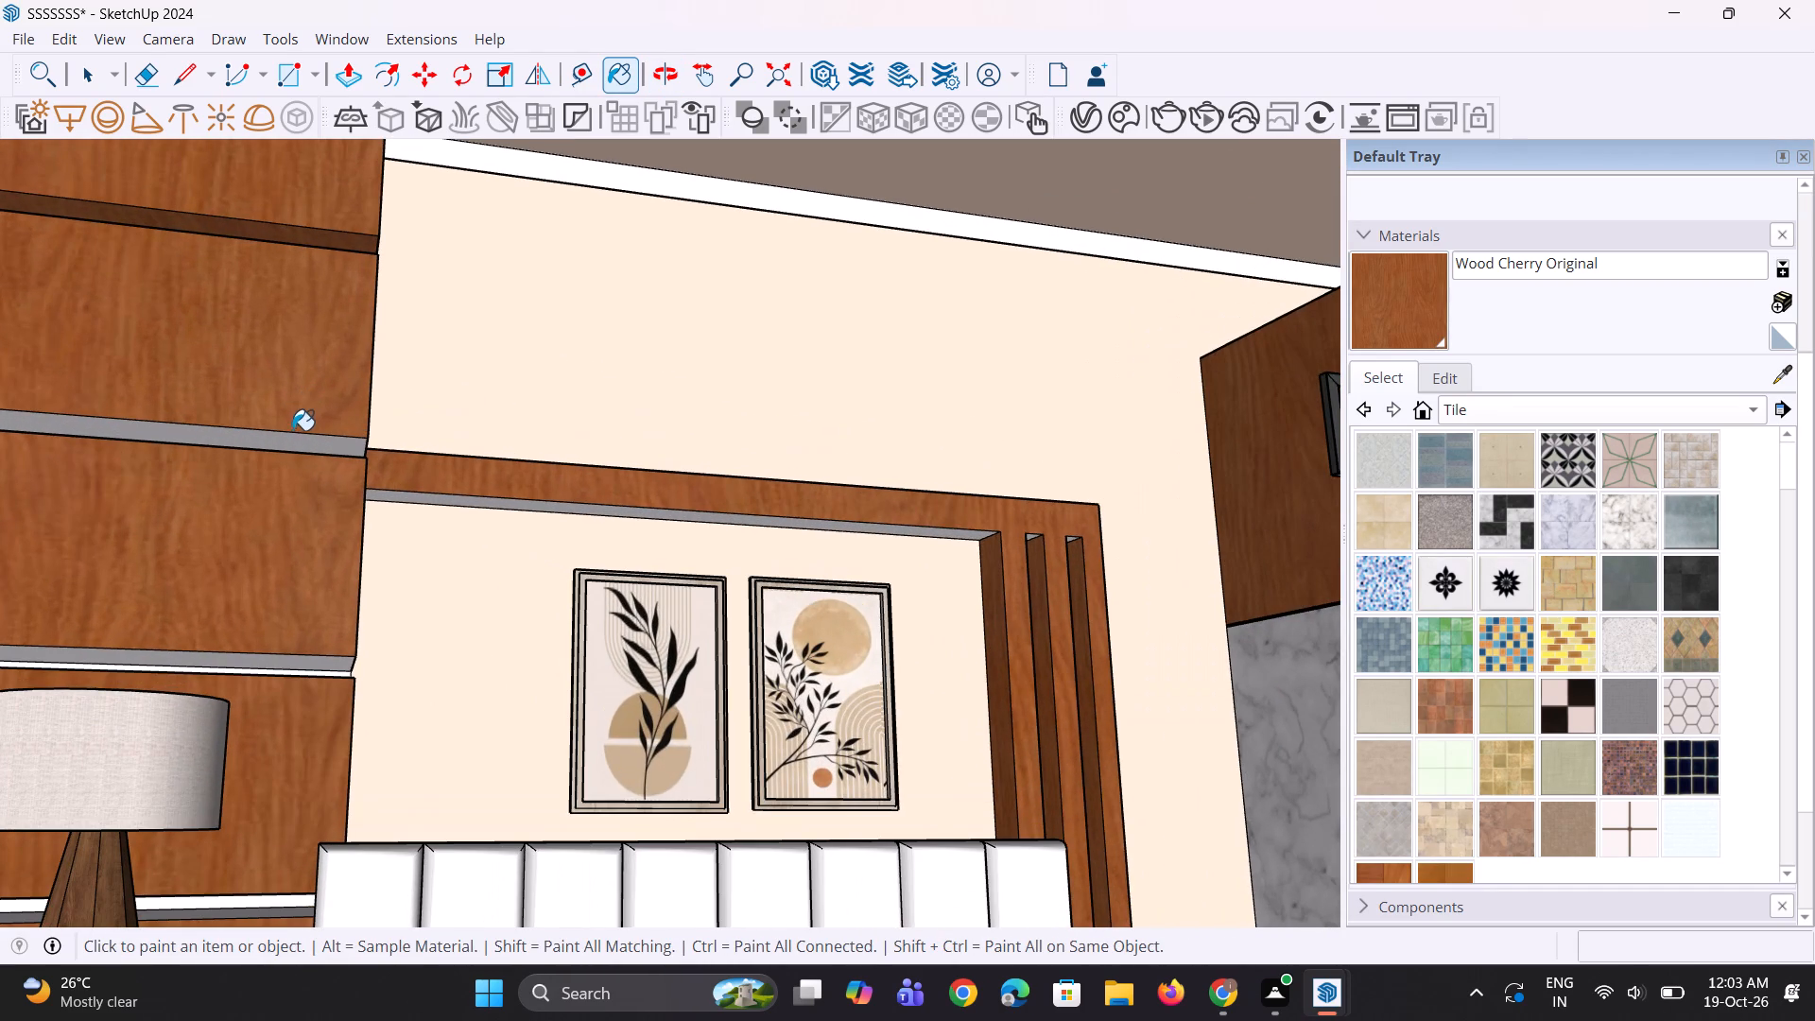
left_click(296, 441)
scroll(337, 611, "up", 1)
middle_click_drag(333, 620, 332, 566)
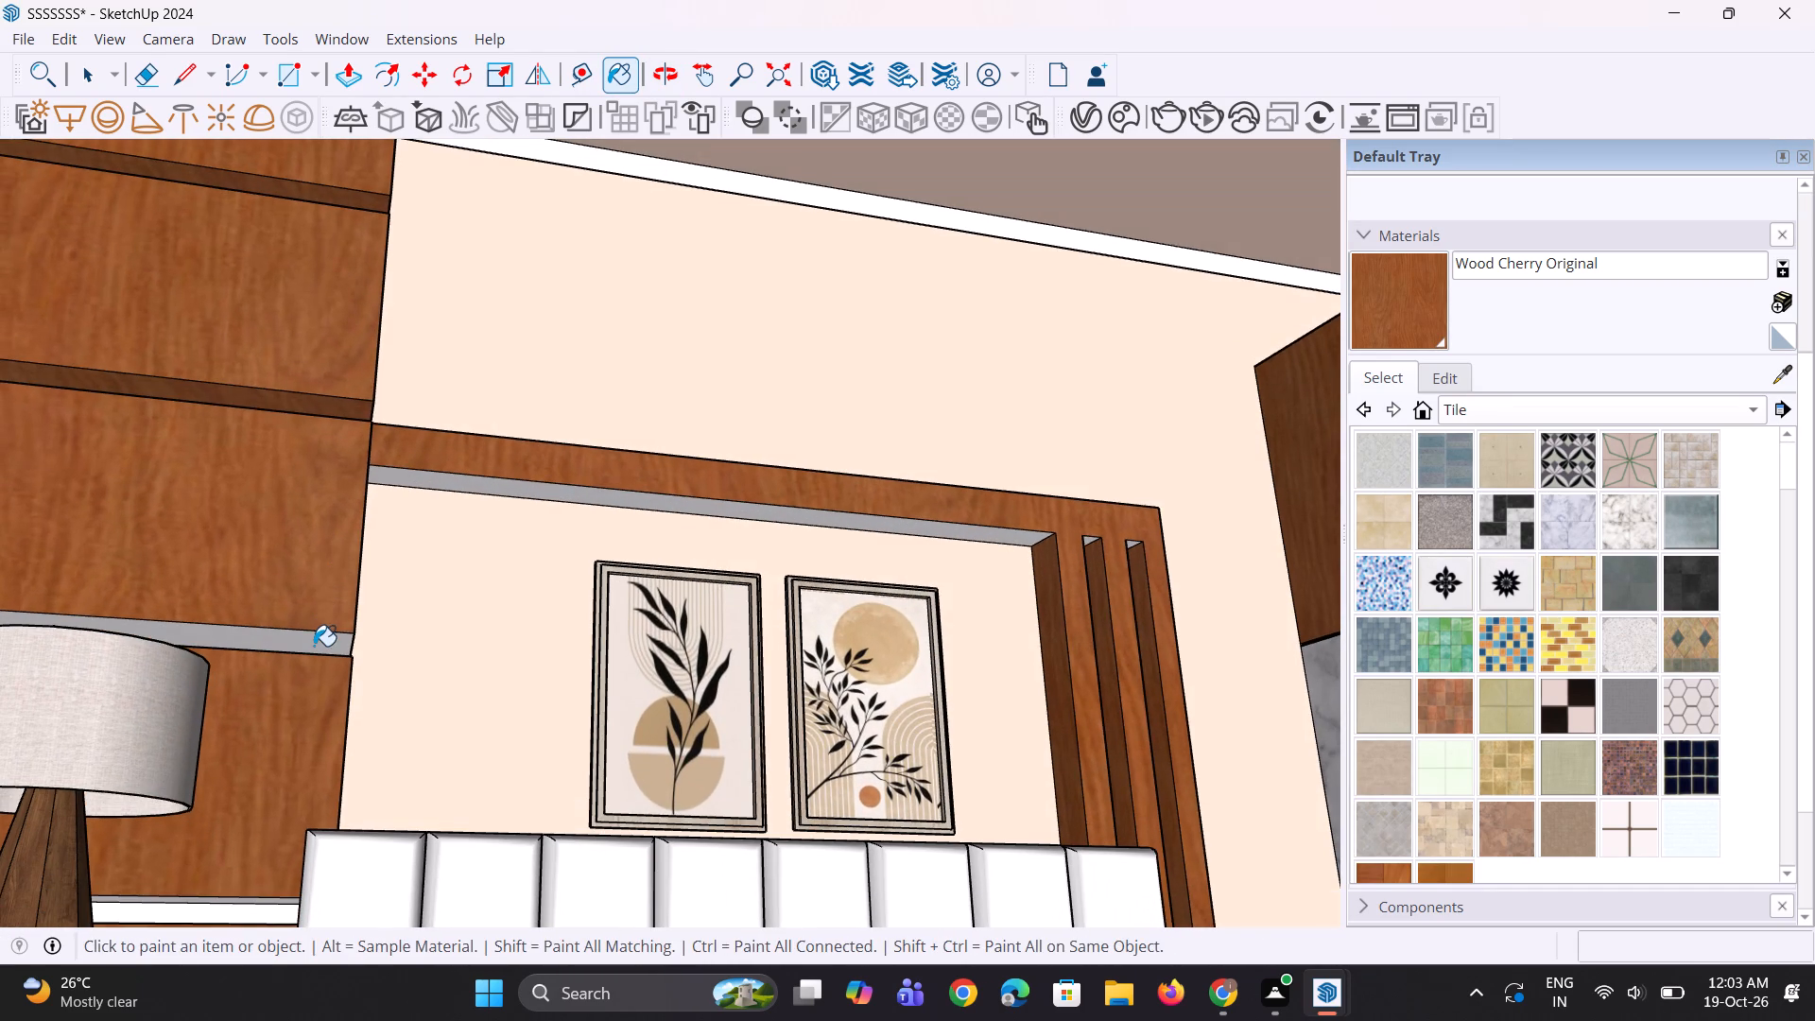
left_click(315, 647)
Paint the underside of the wooden frame's top beam and the top faces of its two slots with Wood Cherry Original.
left_click(453, 481)
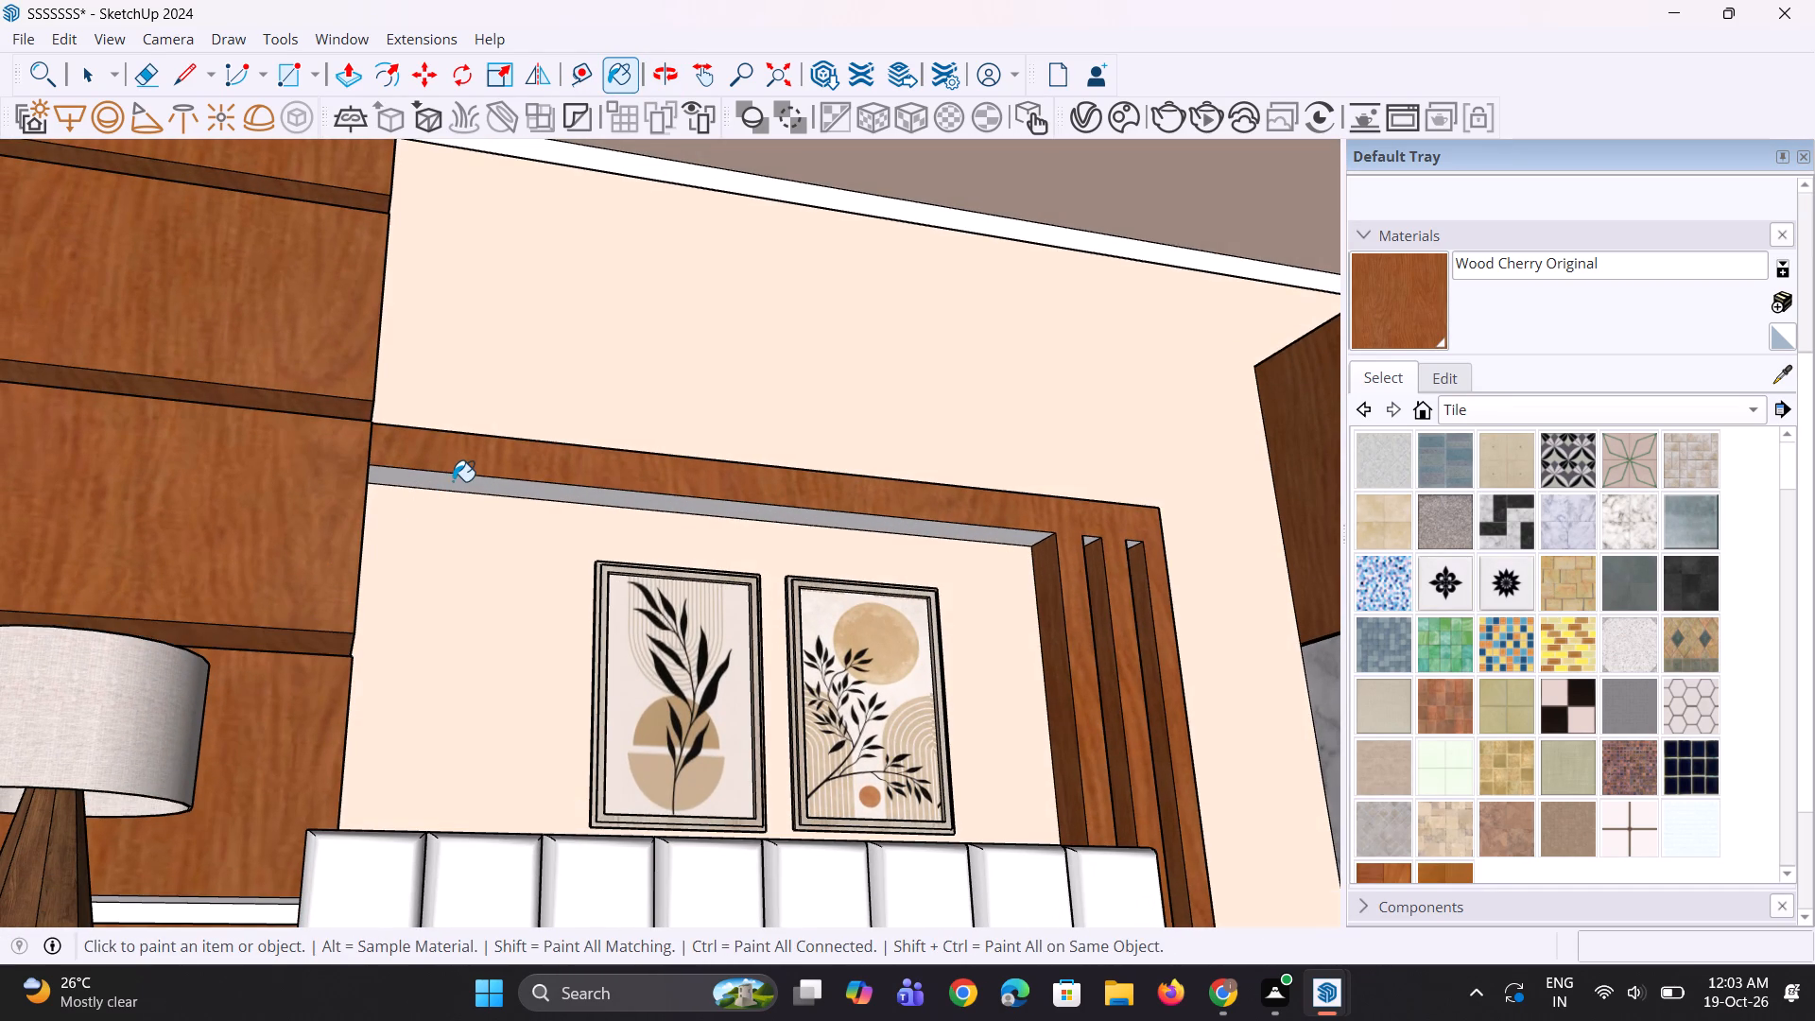
scroll(467, 482, "down", 2)
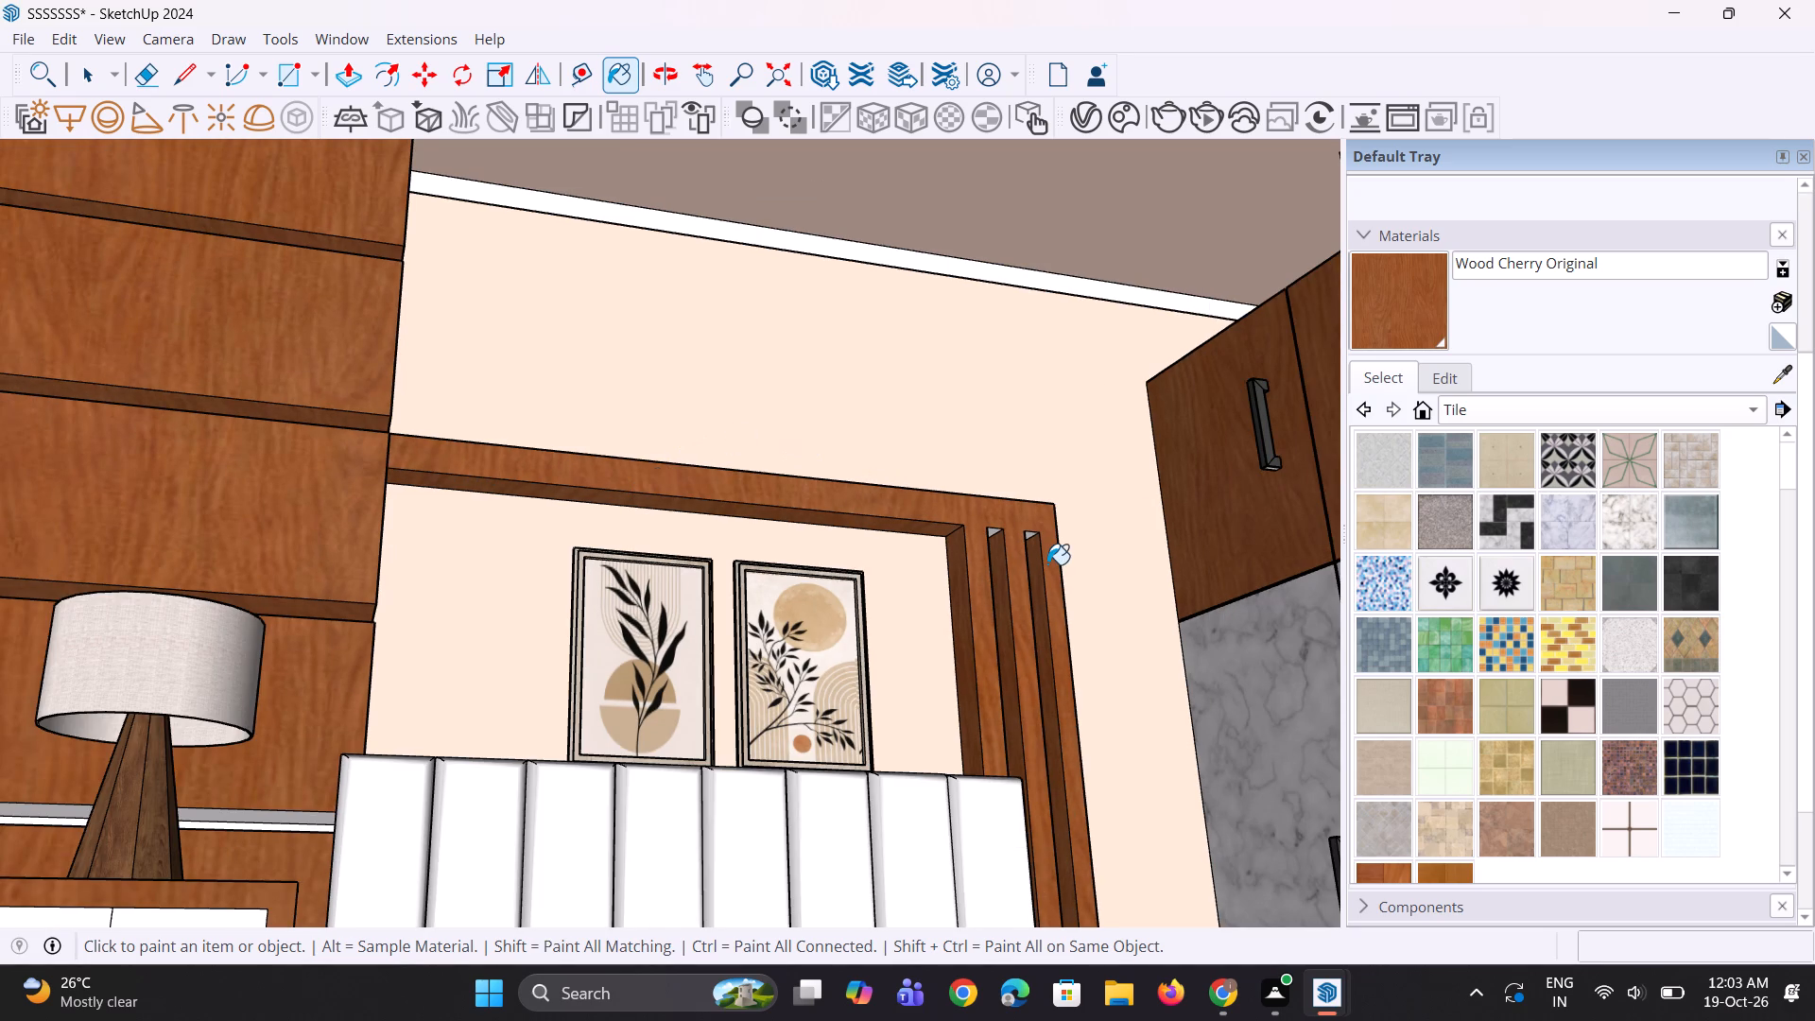
scroll(1044, 564, "up", 9)
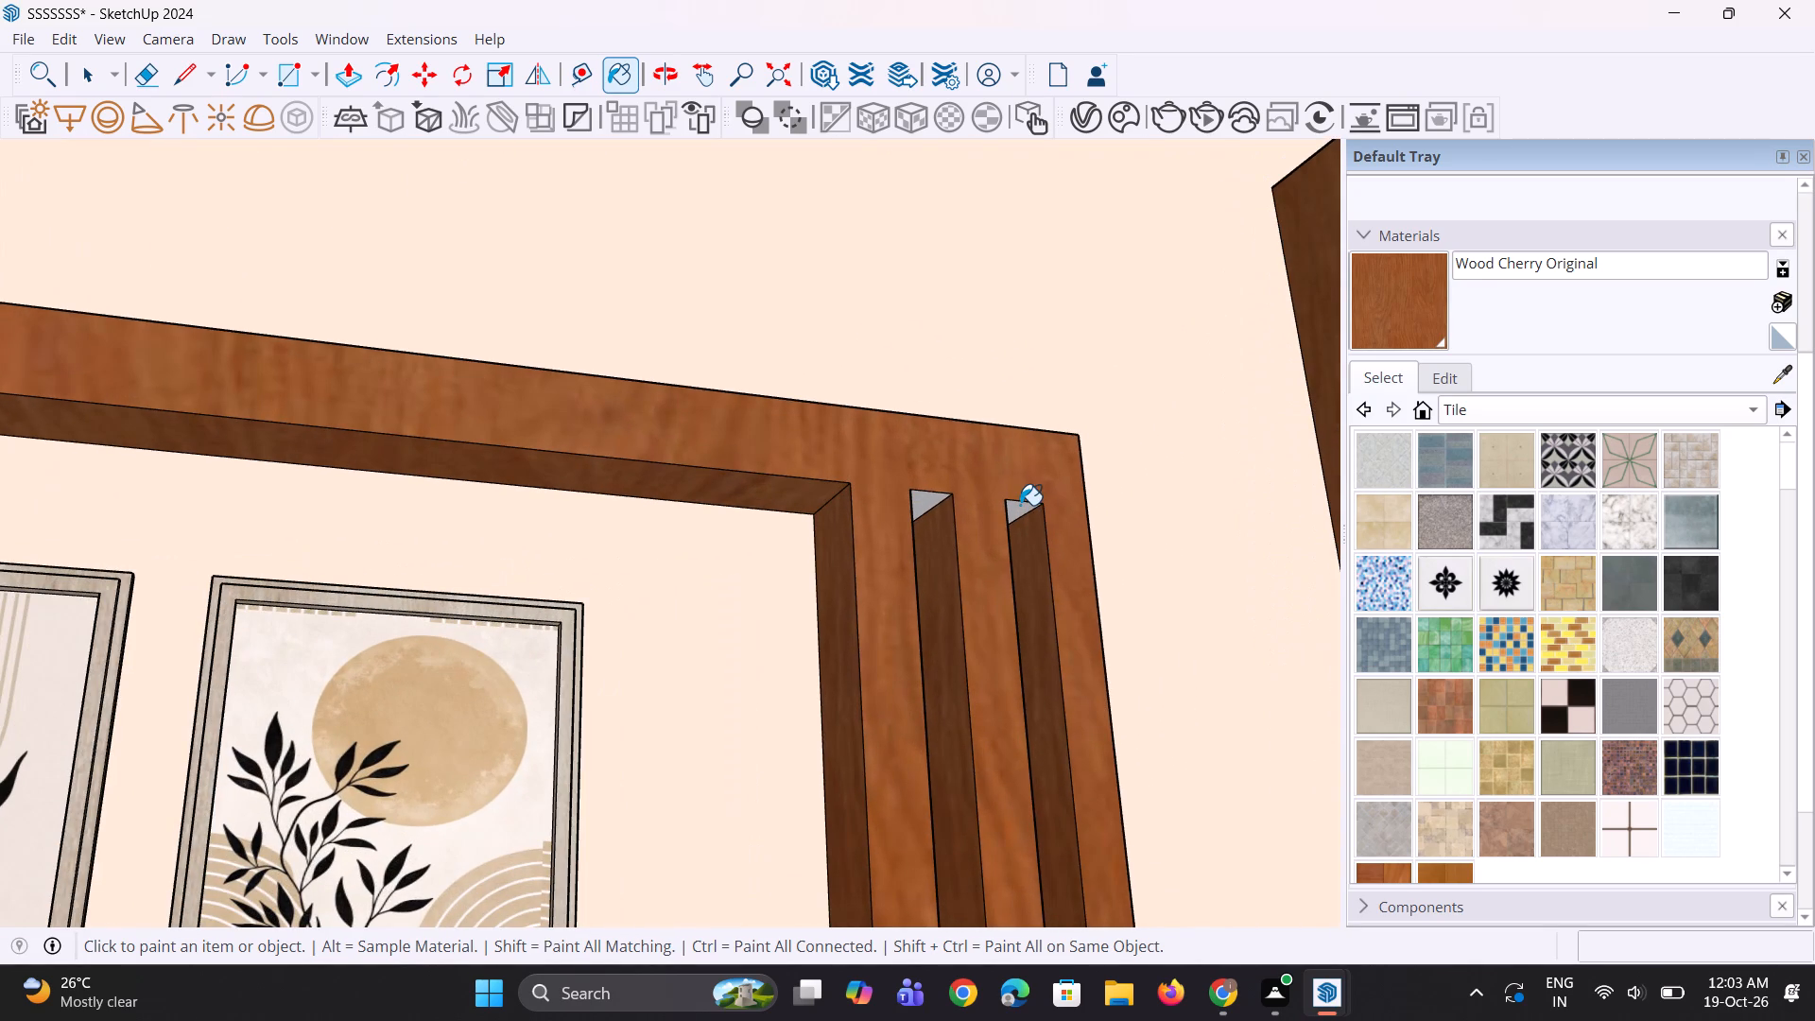
left_click(1019, 511)
left_click(938, 500)
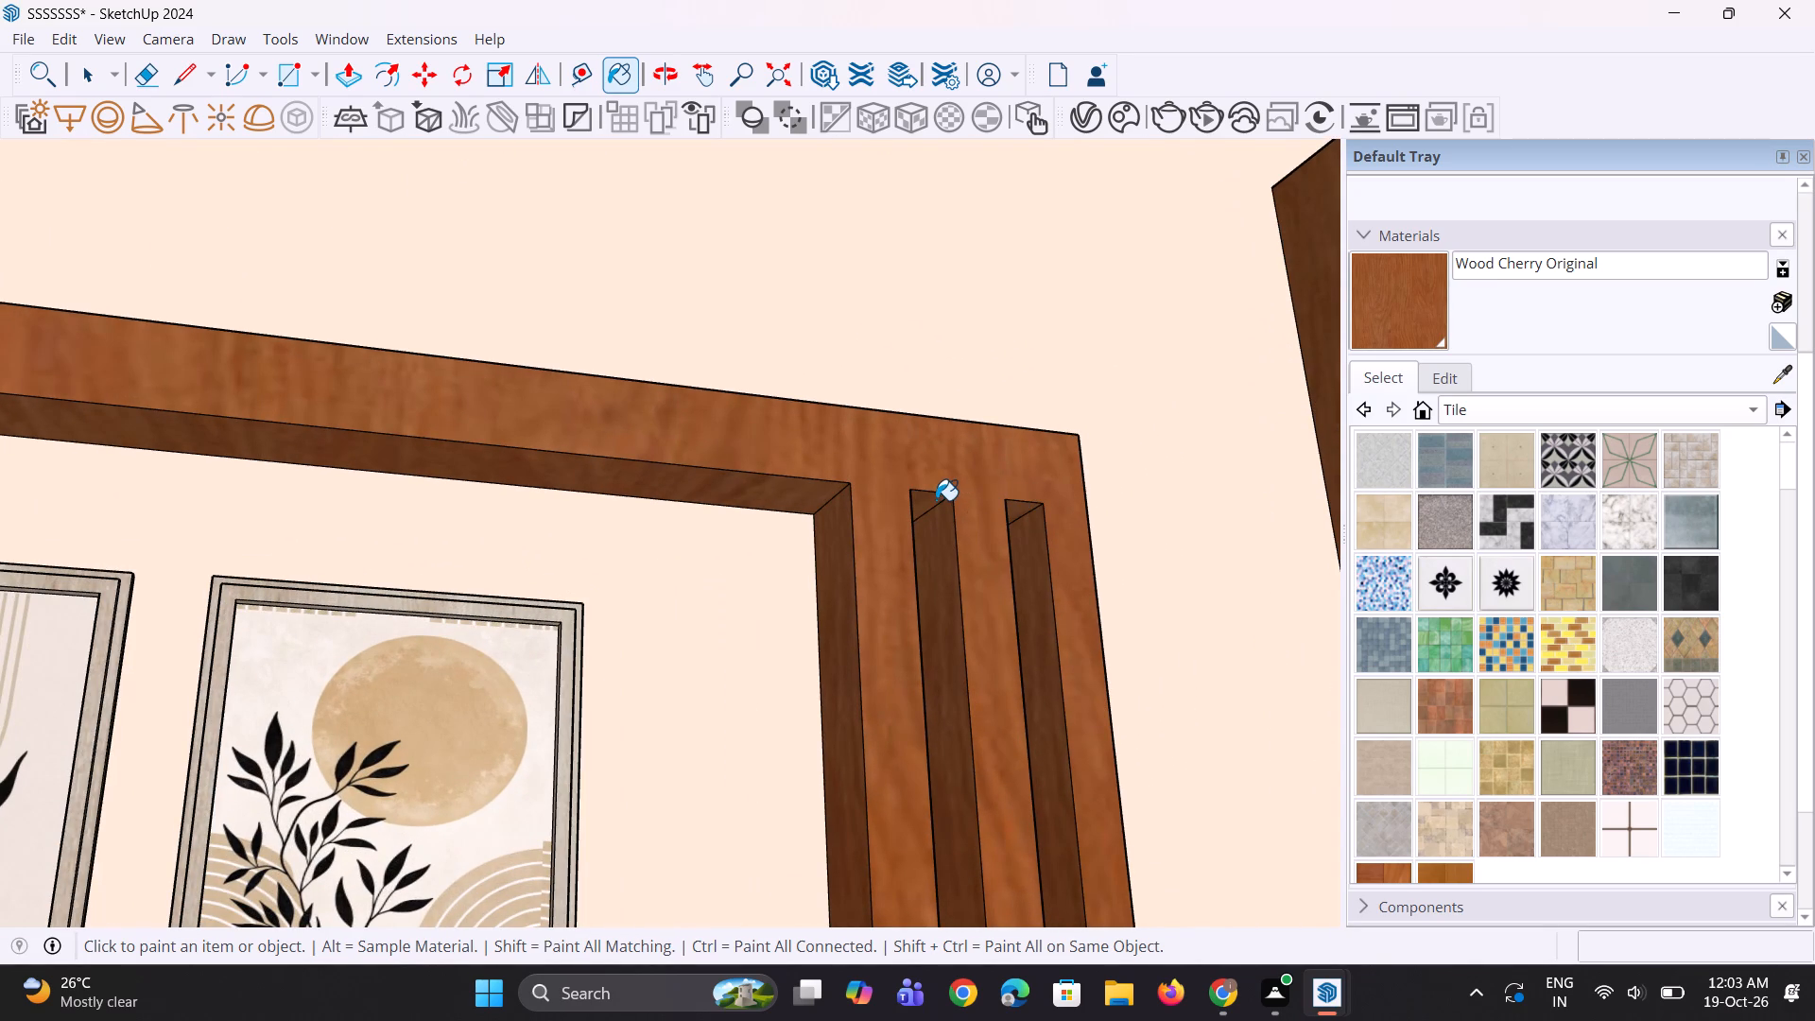
Paint the underside of the wall panel just above the floating nightstand with Wood Cherry Original.
scroll(944, 508, "down", 4)
middle_click_drag(918, 506, 838, 622)
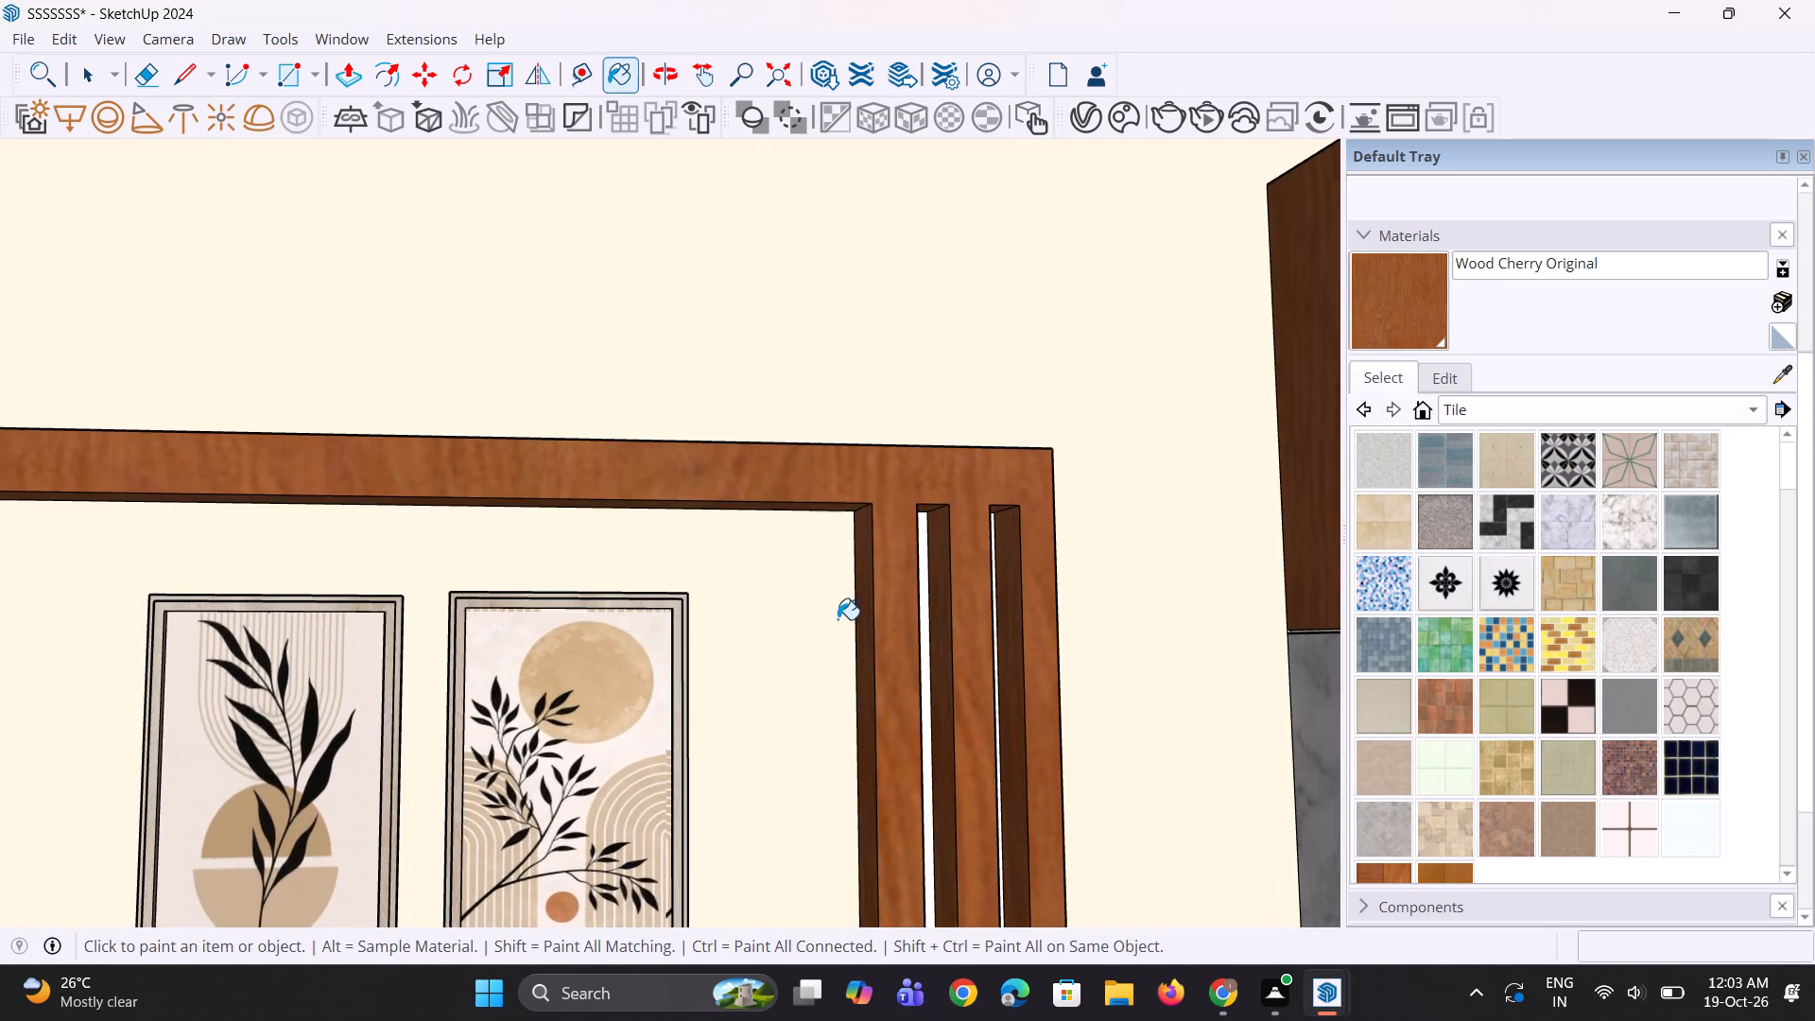
scroll(838, 618, "down", 14)
middle_click_drag(430, 684, 465, 555)
scroll(404, 747, "up", 7)
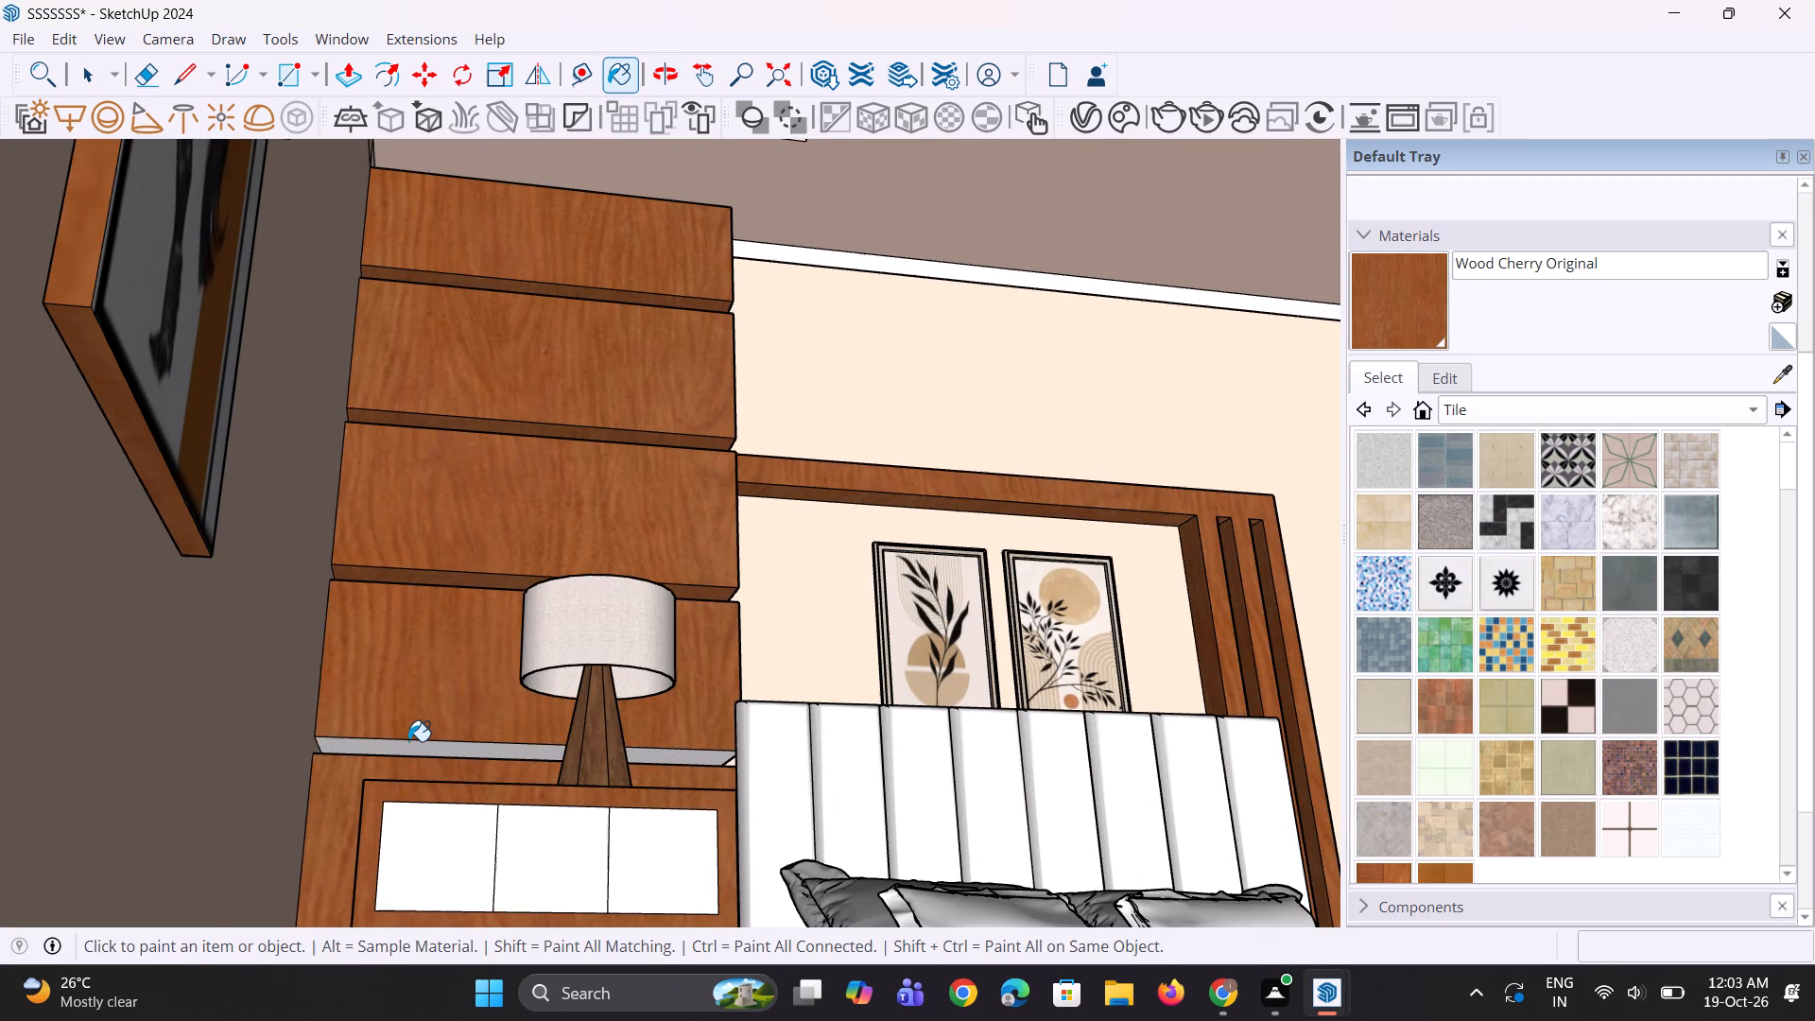
left_click(410, 746)
Paint both end faces of the floating nightstand with Wood Cherry Original.
scroll(473, 660, "down", 5)
middle_click_drag(503, 662, 458, 832)
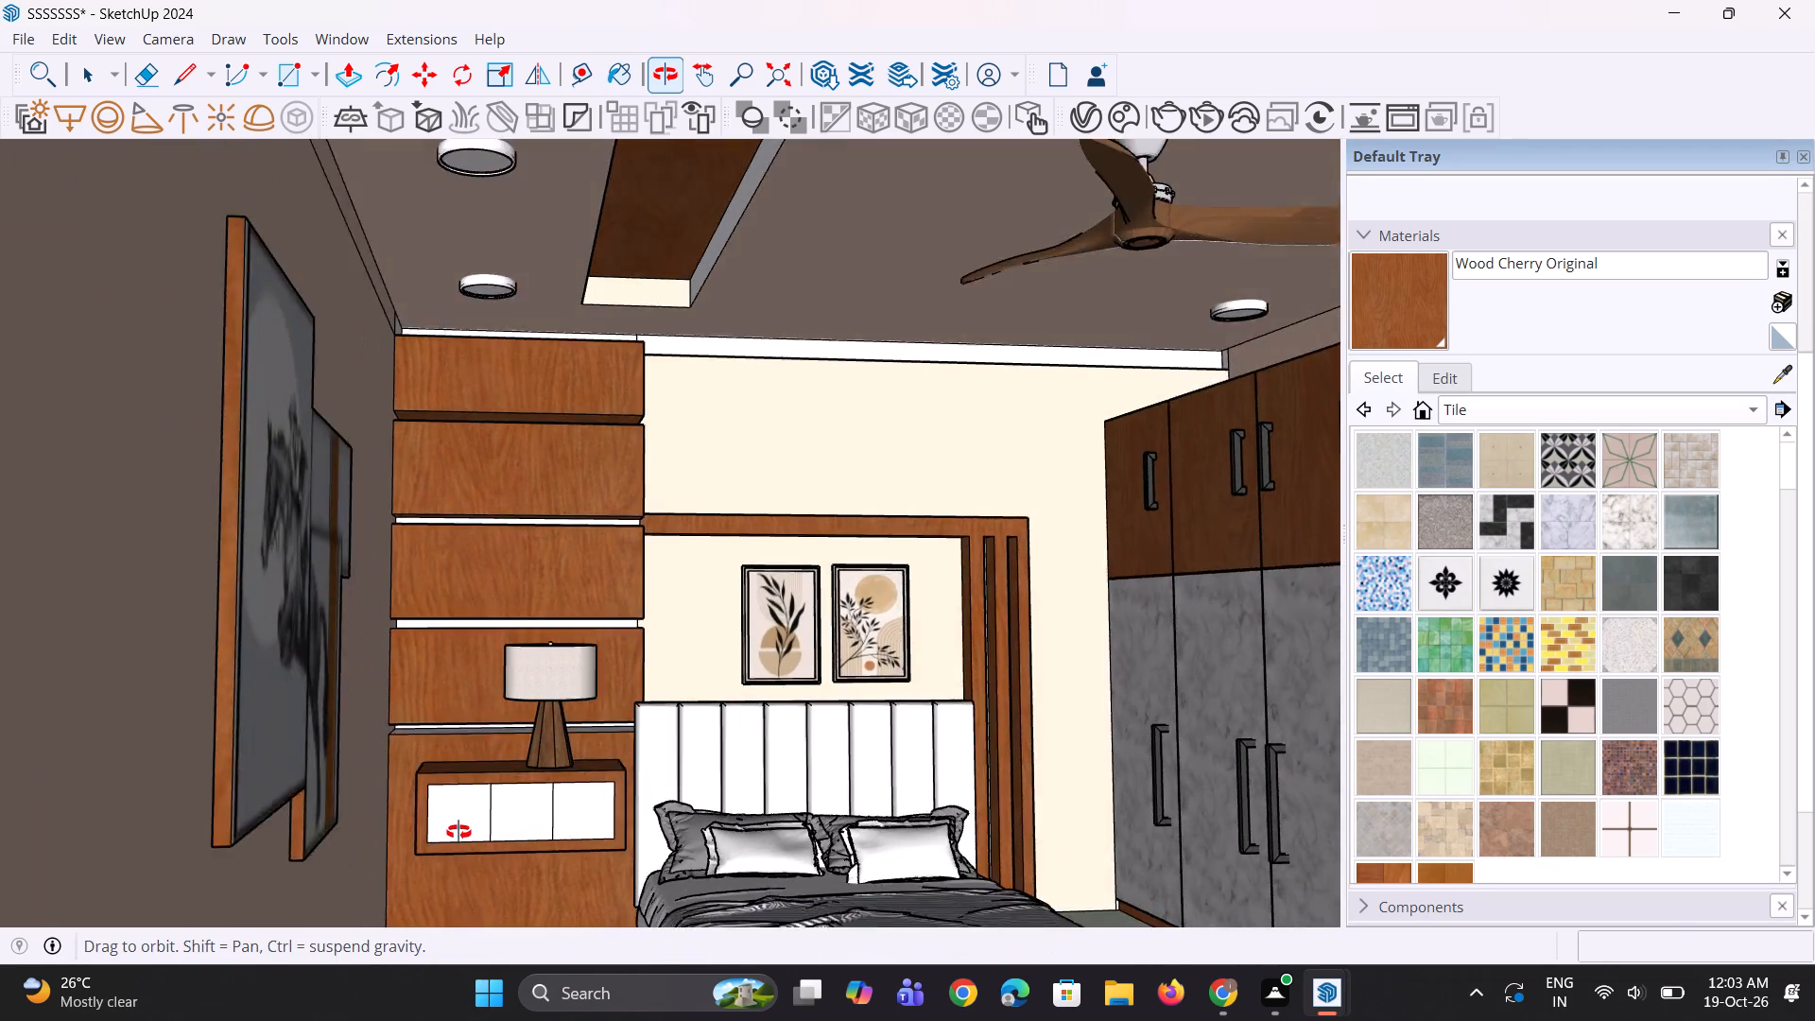
middle_click_drag(458, 832, 461, 835)
scroll(564, 627, "down", 4)
middle_click_drag(573, 715, 465, 750)
scroll(626, 740, "up", 3)
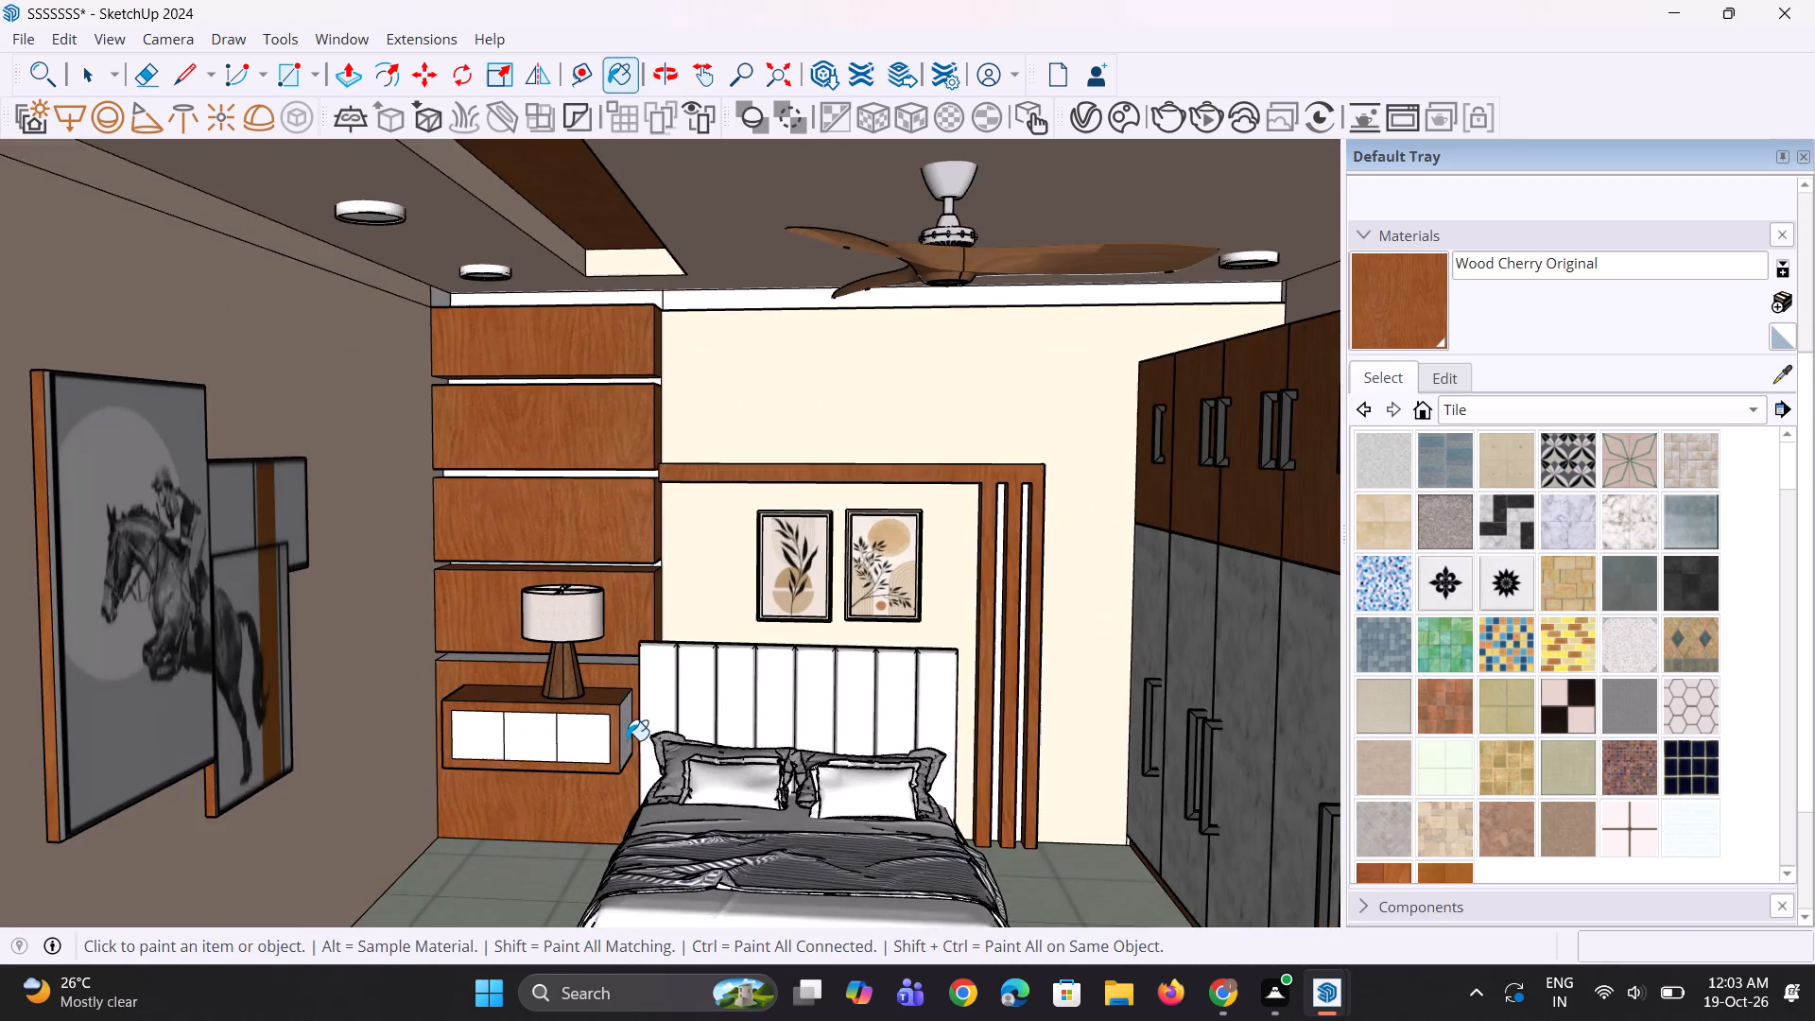
scroll(627, 740, "up", 1)
left_click(627, 740)
middle_click_drag(546, 727, 736, 713)
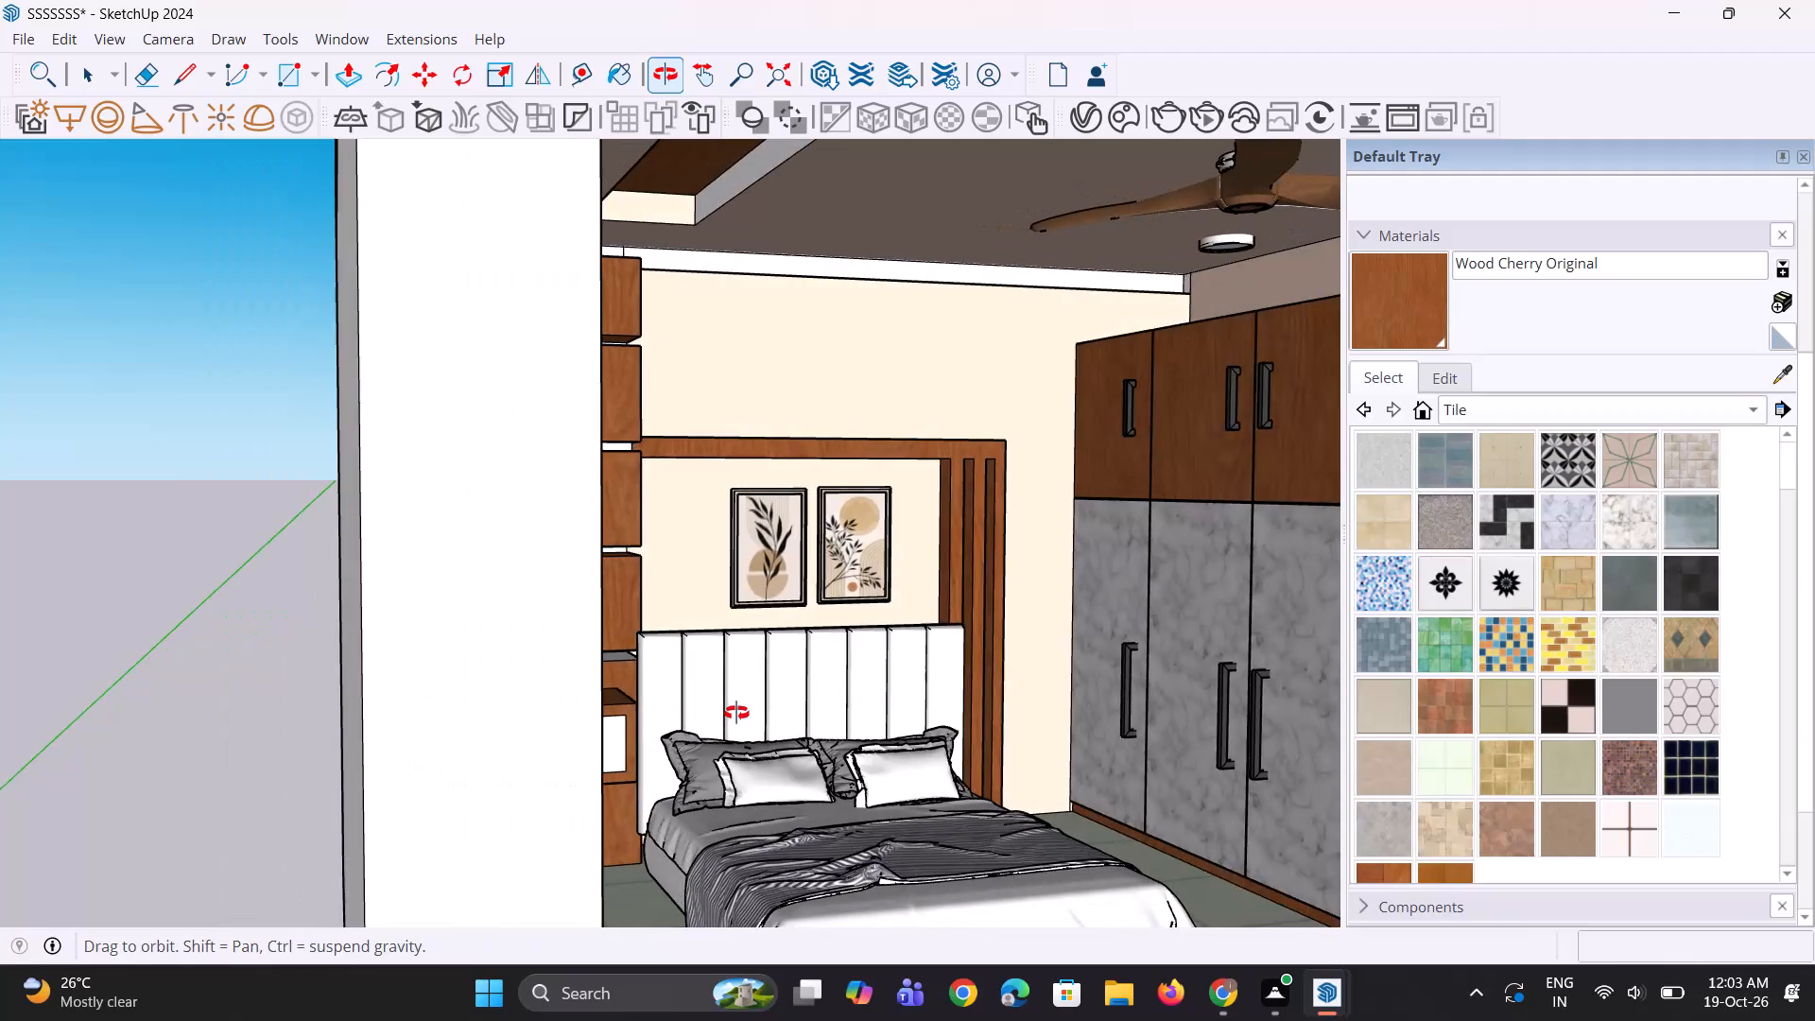
middle_click_drag(736, 713, 697, 726)
scroll(504, 692, "up", 12)
middle_click_drag(372, 734, 413, 738)
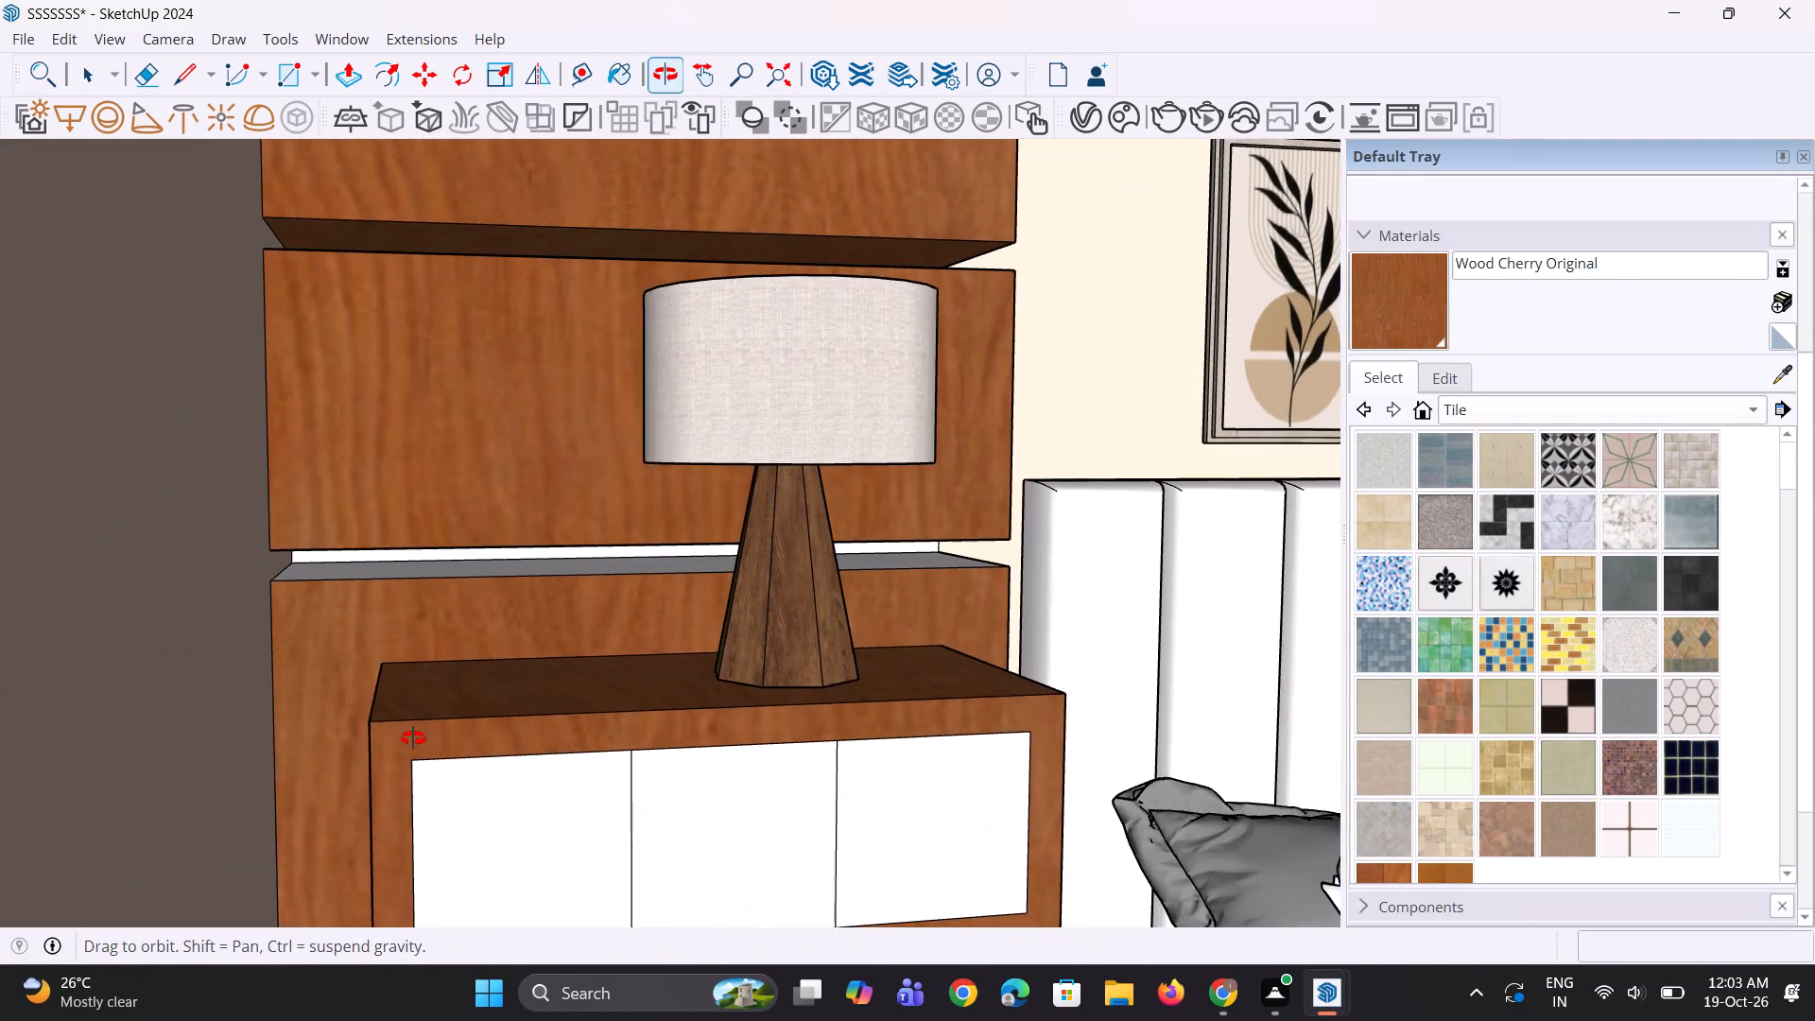
middle_click_drag(413, 738, 426, 741)
left_click(390, 735)
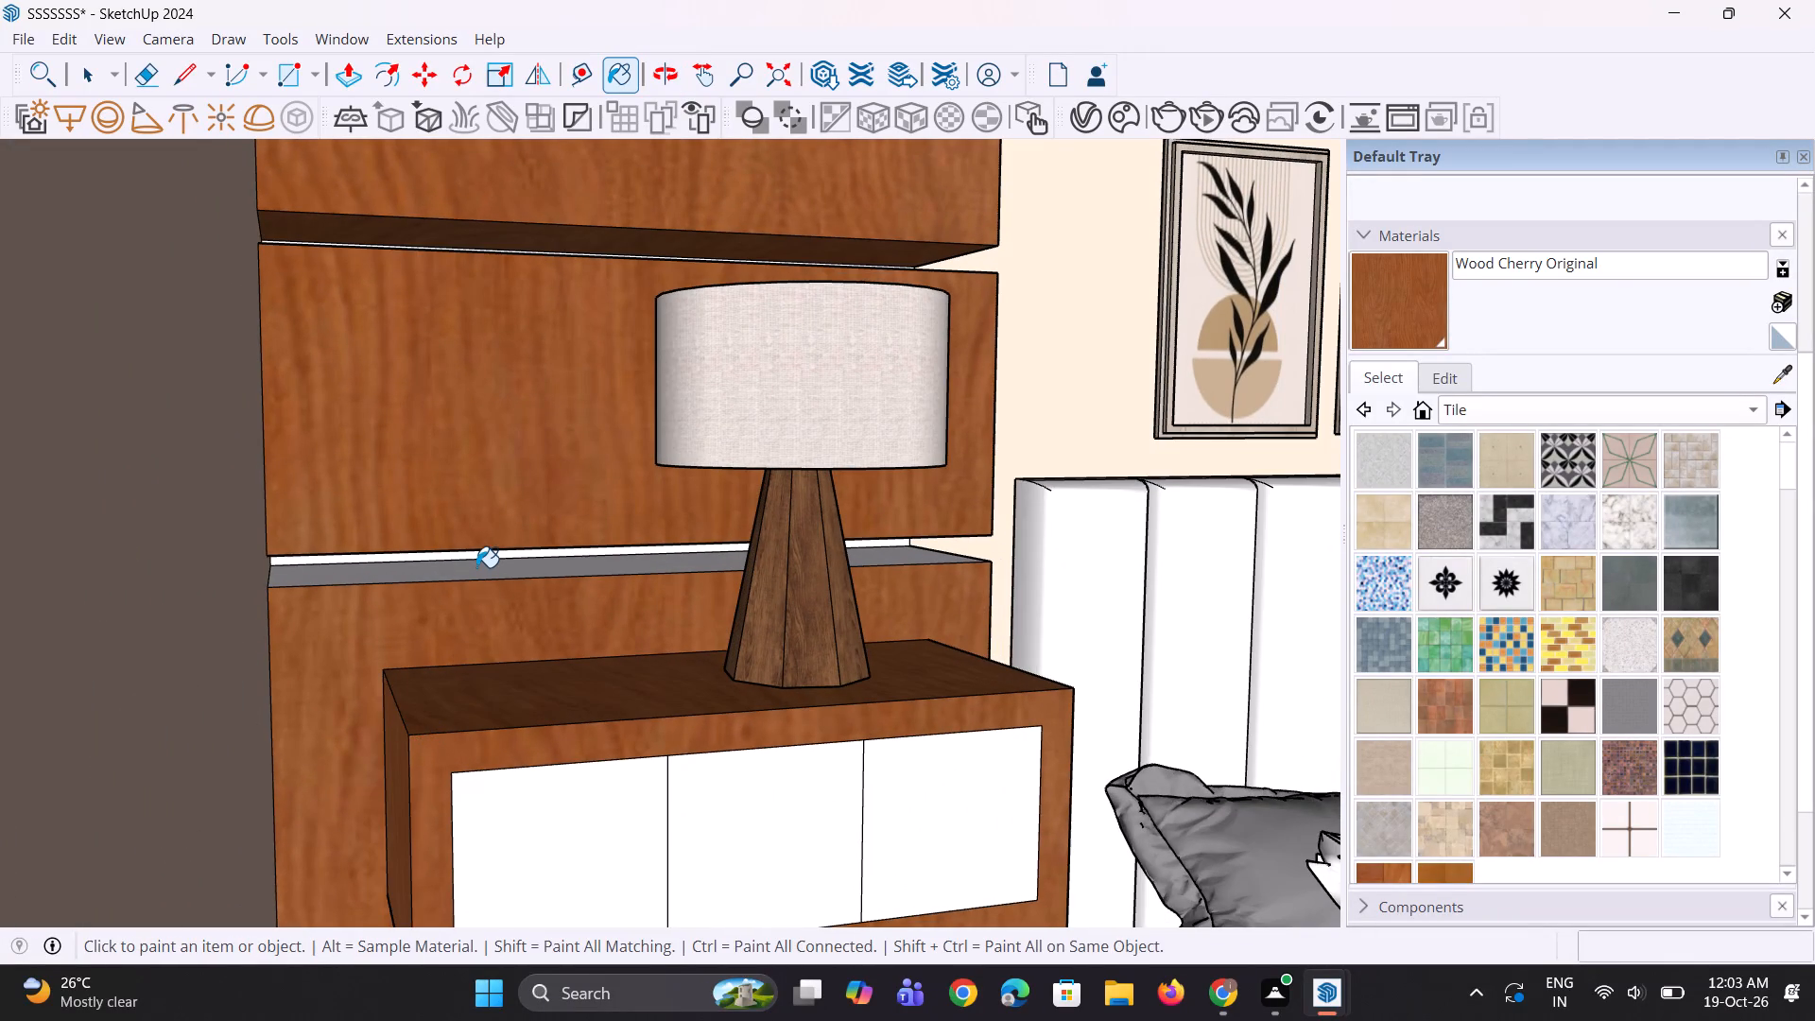
Paint the top edge of the lowest wall panel behind the lamp and its edge beside the headboard with Wood Cherry Original.
scroll(476, 567, "up", 1)
left_click(476, 567)
scroll(485, 576, "up", 1)
middle_click_drag(485, 576, 458, 670)
scroll(461, 657, "down", 5)
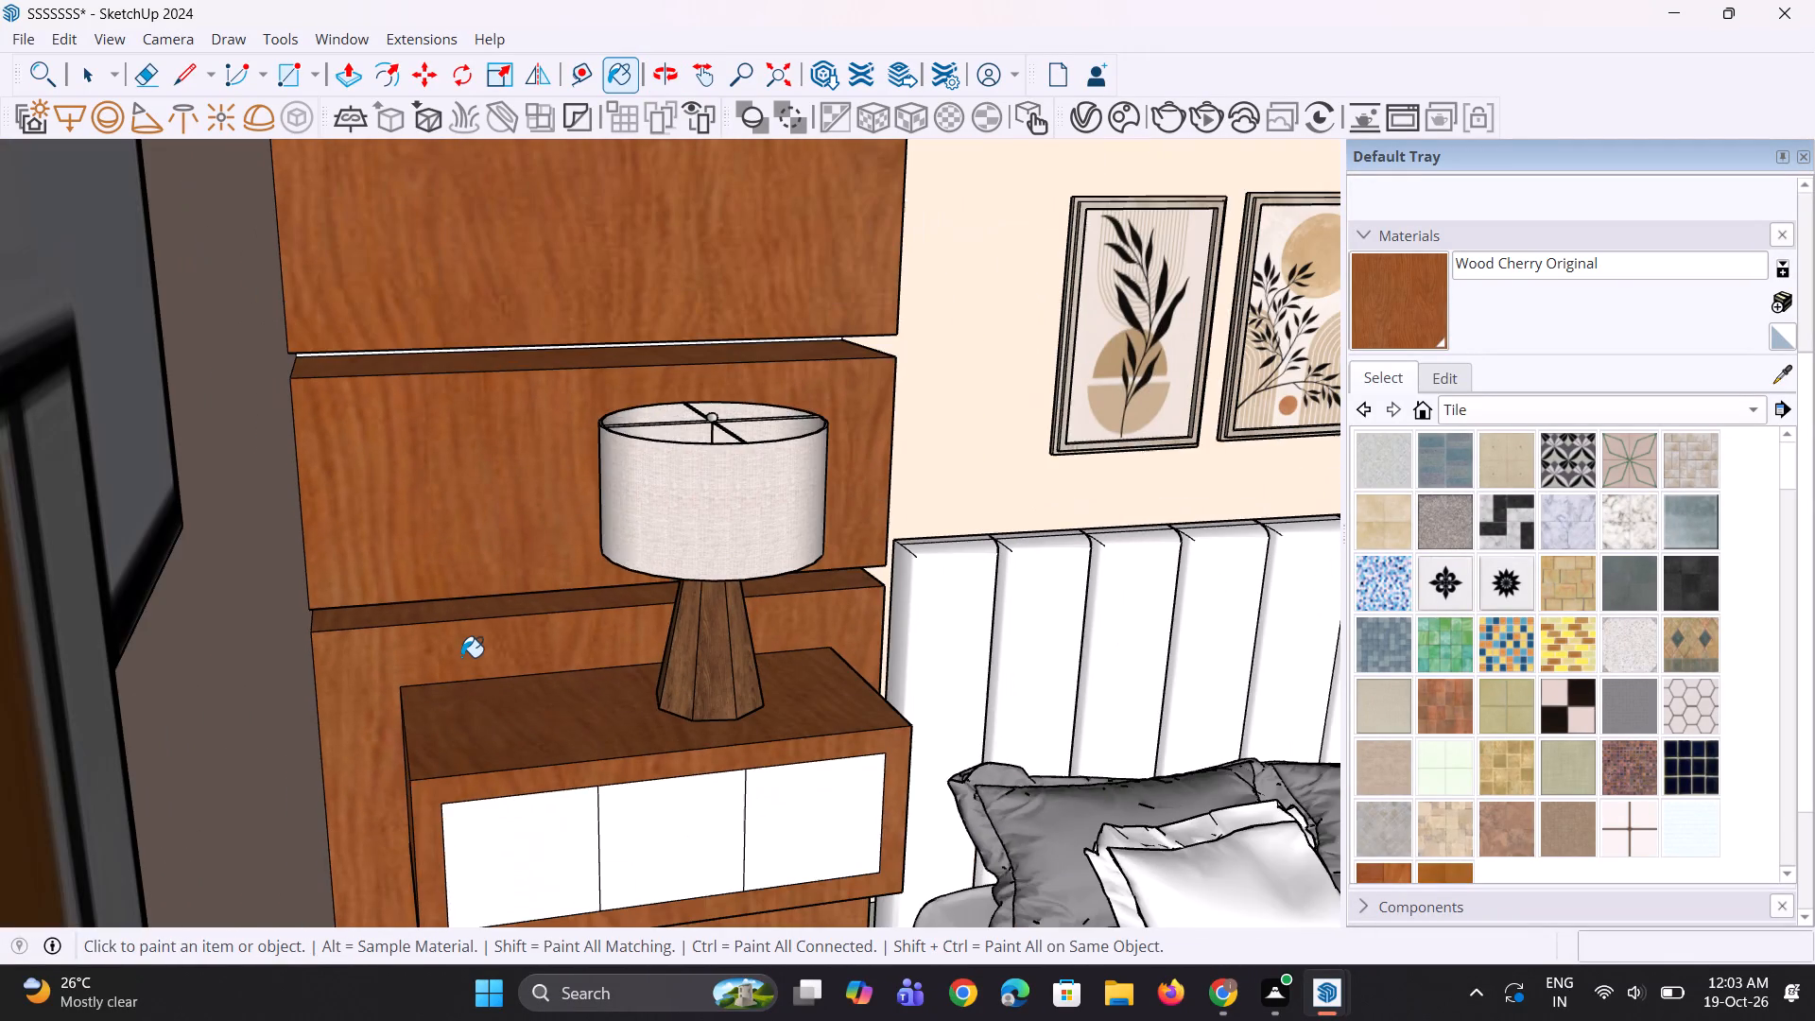
middle_click_drag(631, 565, 593, 546)
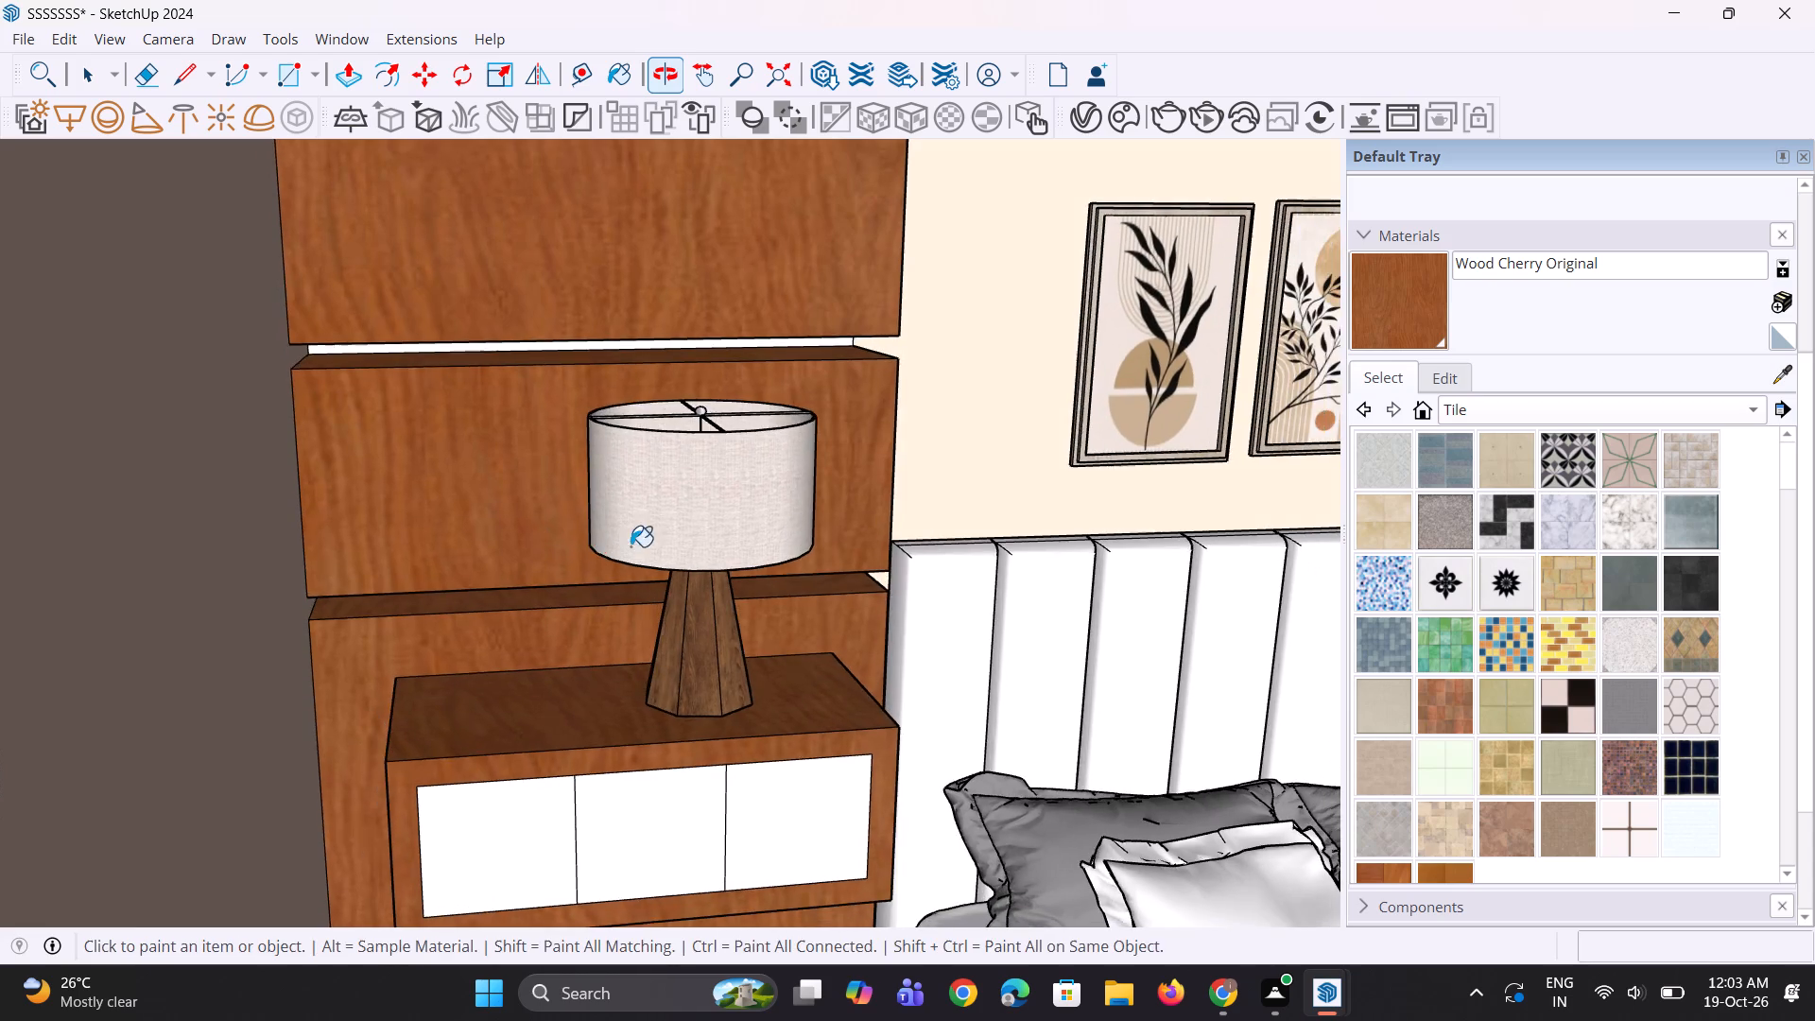
scroll(671, 546, "down", 6)
middle_click_drag(856, 516, 720, 515)
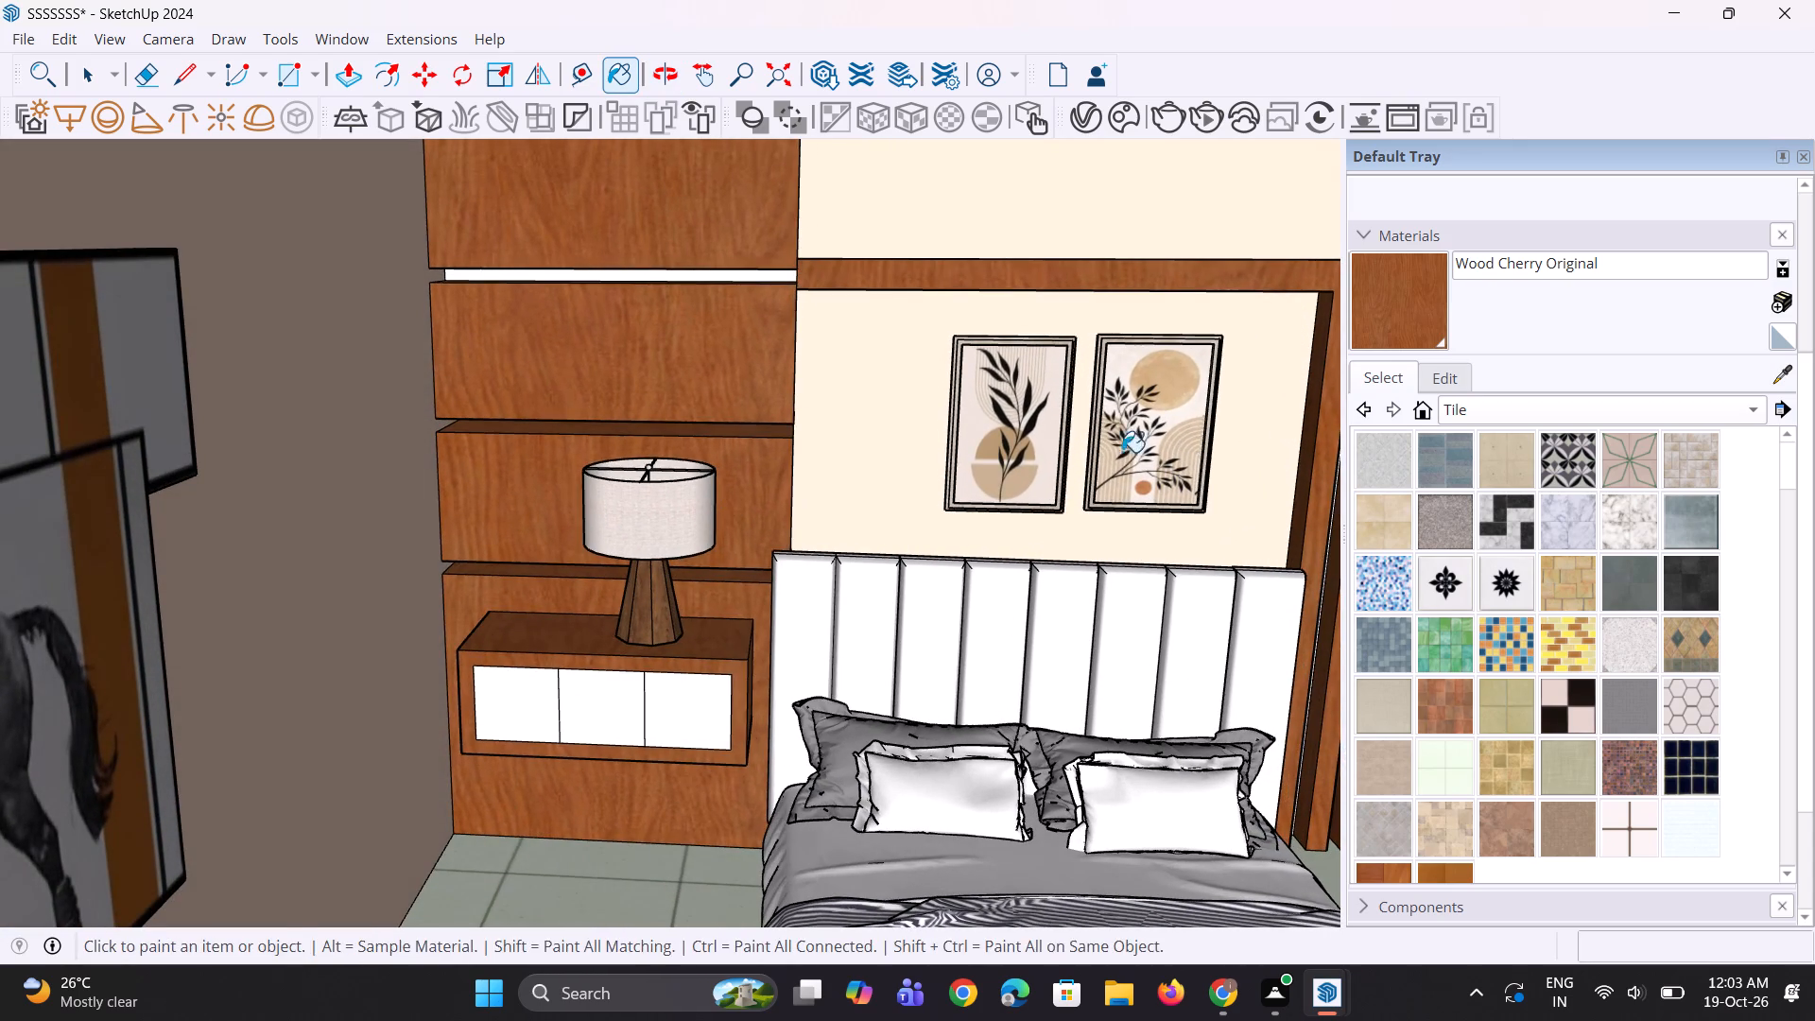
middle_click_drag(1065, 459, 852, 536)
scroll(832, 566, "up", 6)
left_click(793, 593)
Paint the remaining edge face of the upper stacked wall panels with Wood Cherry Original.
scroll(811, 568, "down", 6)
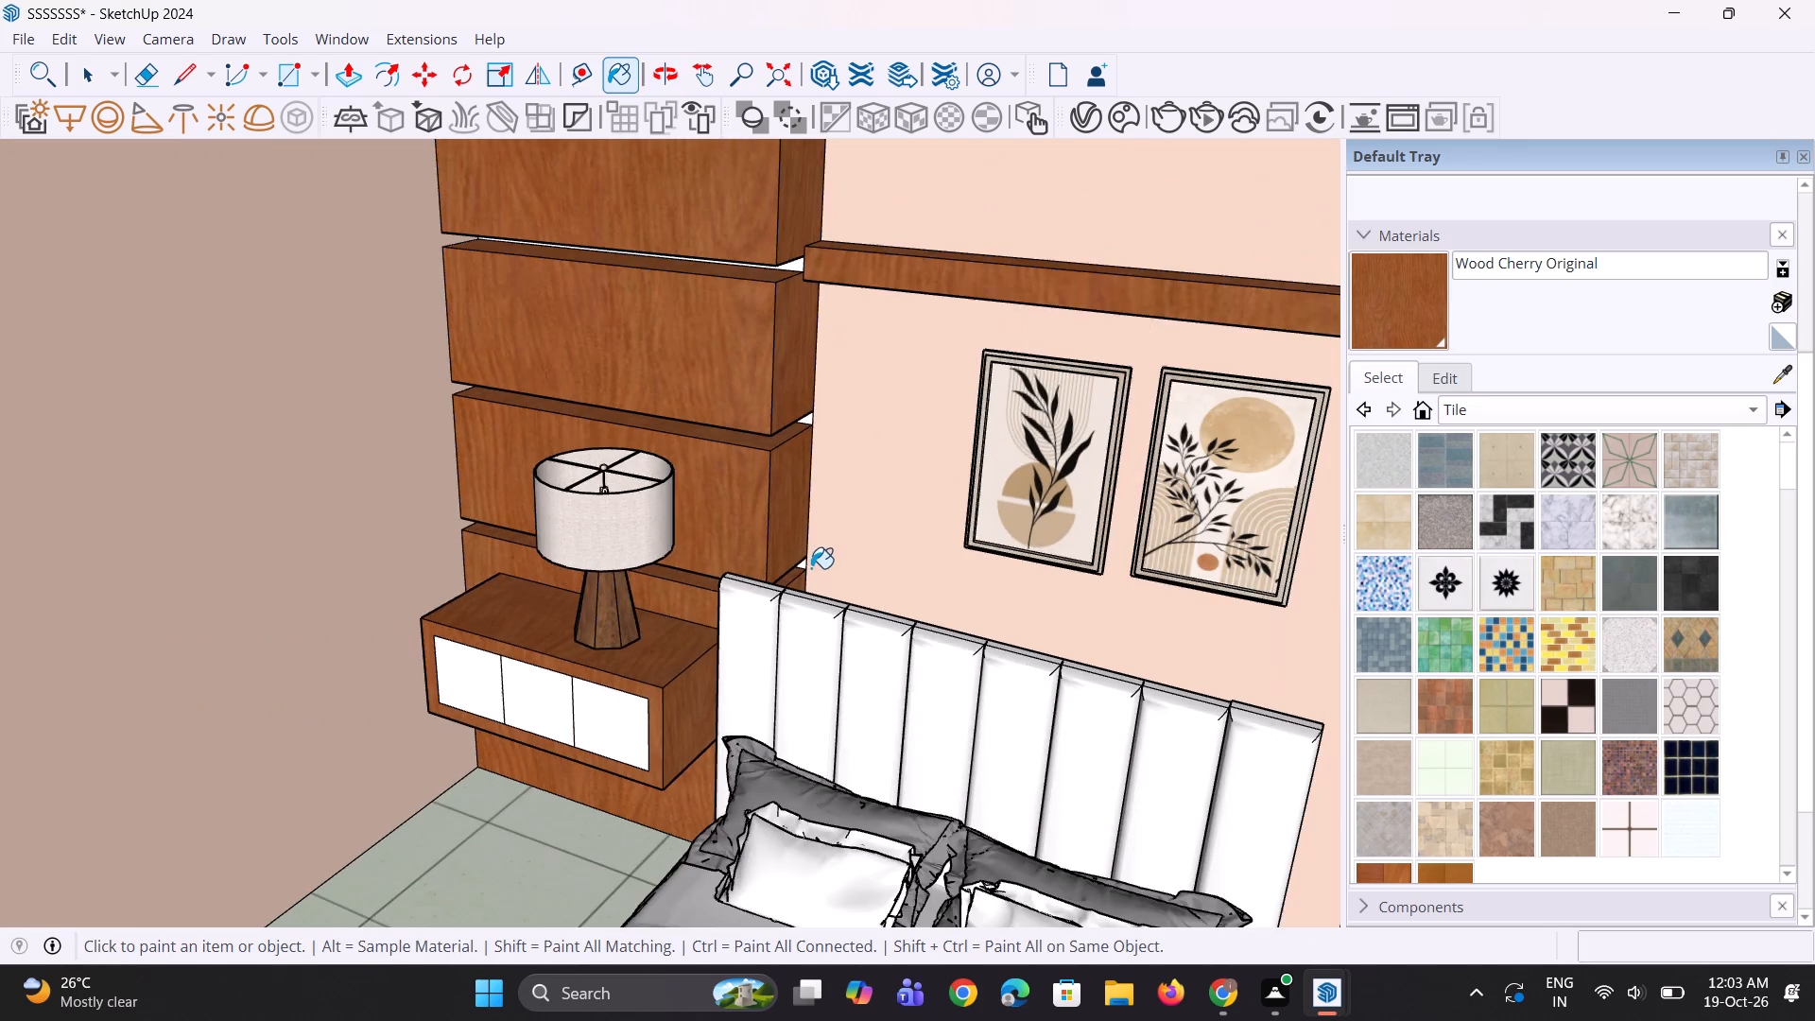
middle_click_drag(811, 567, 906, 513)
scroll(908, 528, "down", 7)
middle_click_drag(908, 530, 962, 447)
scroll(953, 468, "up", 1)
scroll(882, 303, "up", 10)
middle_click_drag(751, 208, 785, 301)
scroll(781, 229, "up", 1)
left_click(781, 229)
Examine the wall panels, slatted frame, wardrobe and ceiling from close up and across the whole room for faces still lacking material.
scroll(771, 492, "up", 1)
middle_click_drag(771, 491, 873, 307)
scroll(873, 307, "down", 5)
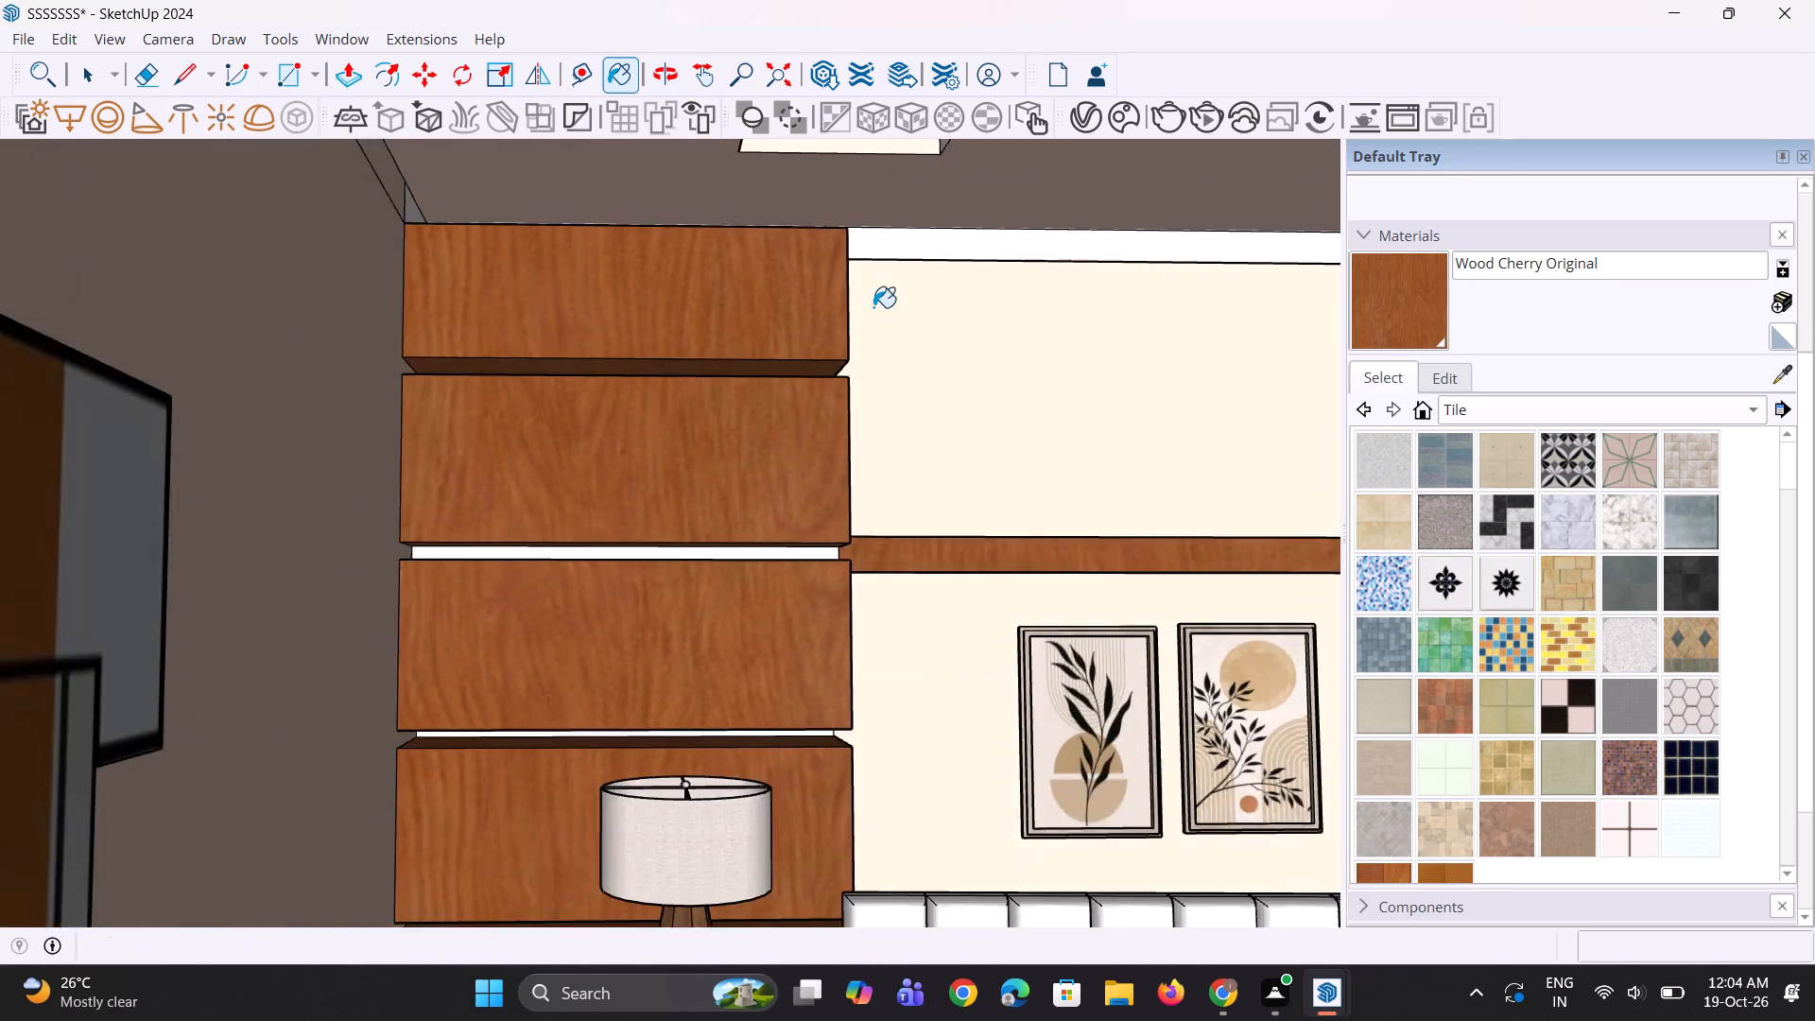
scroll(873, 307, "down", 6)
middle_click_drag(823, 496, 771, 464)
scroll(771, 464, "up", 1)
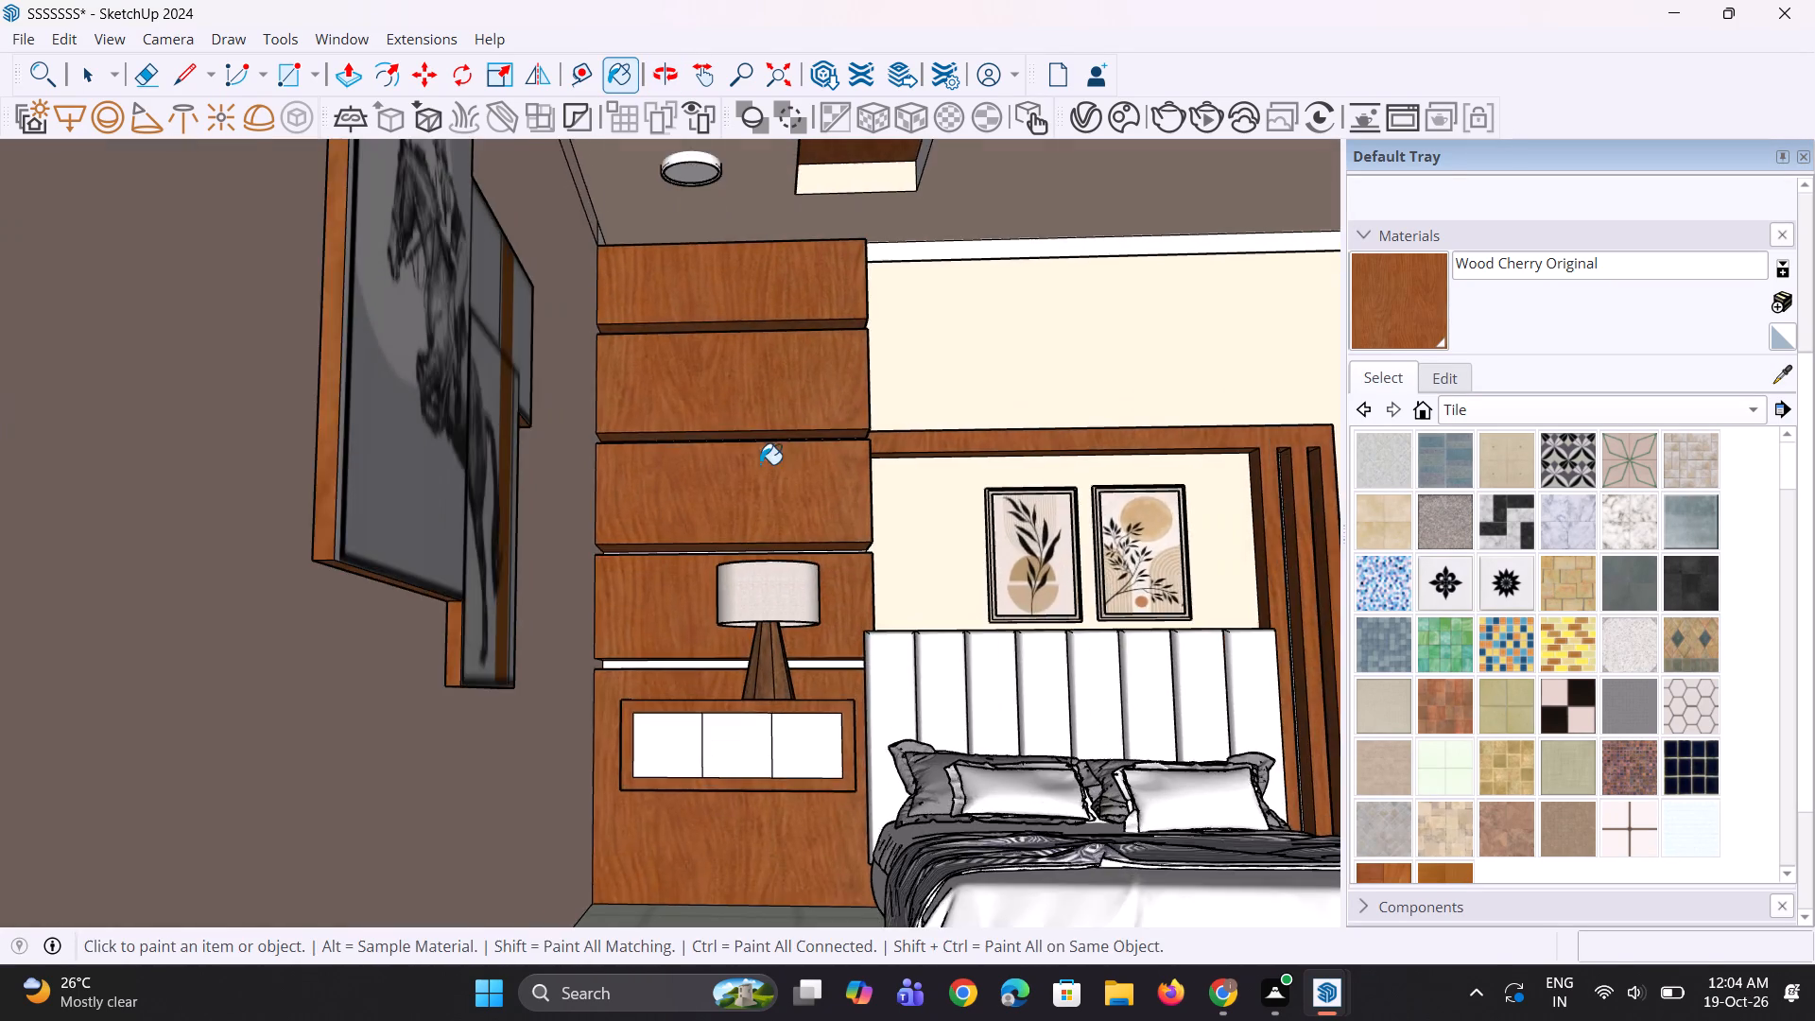
scroll(740, 468, "down", 9)
scroll(1045, 466, "up", 10)
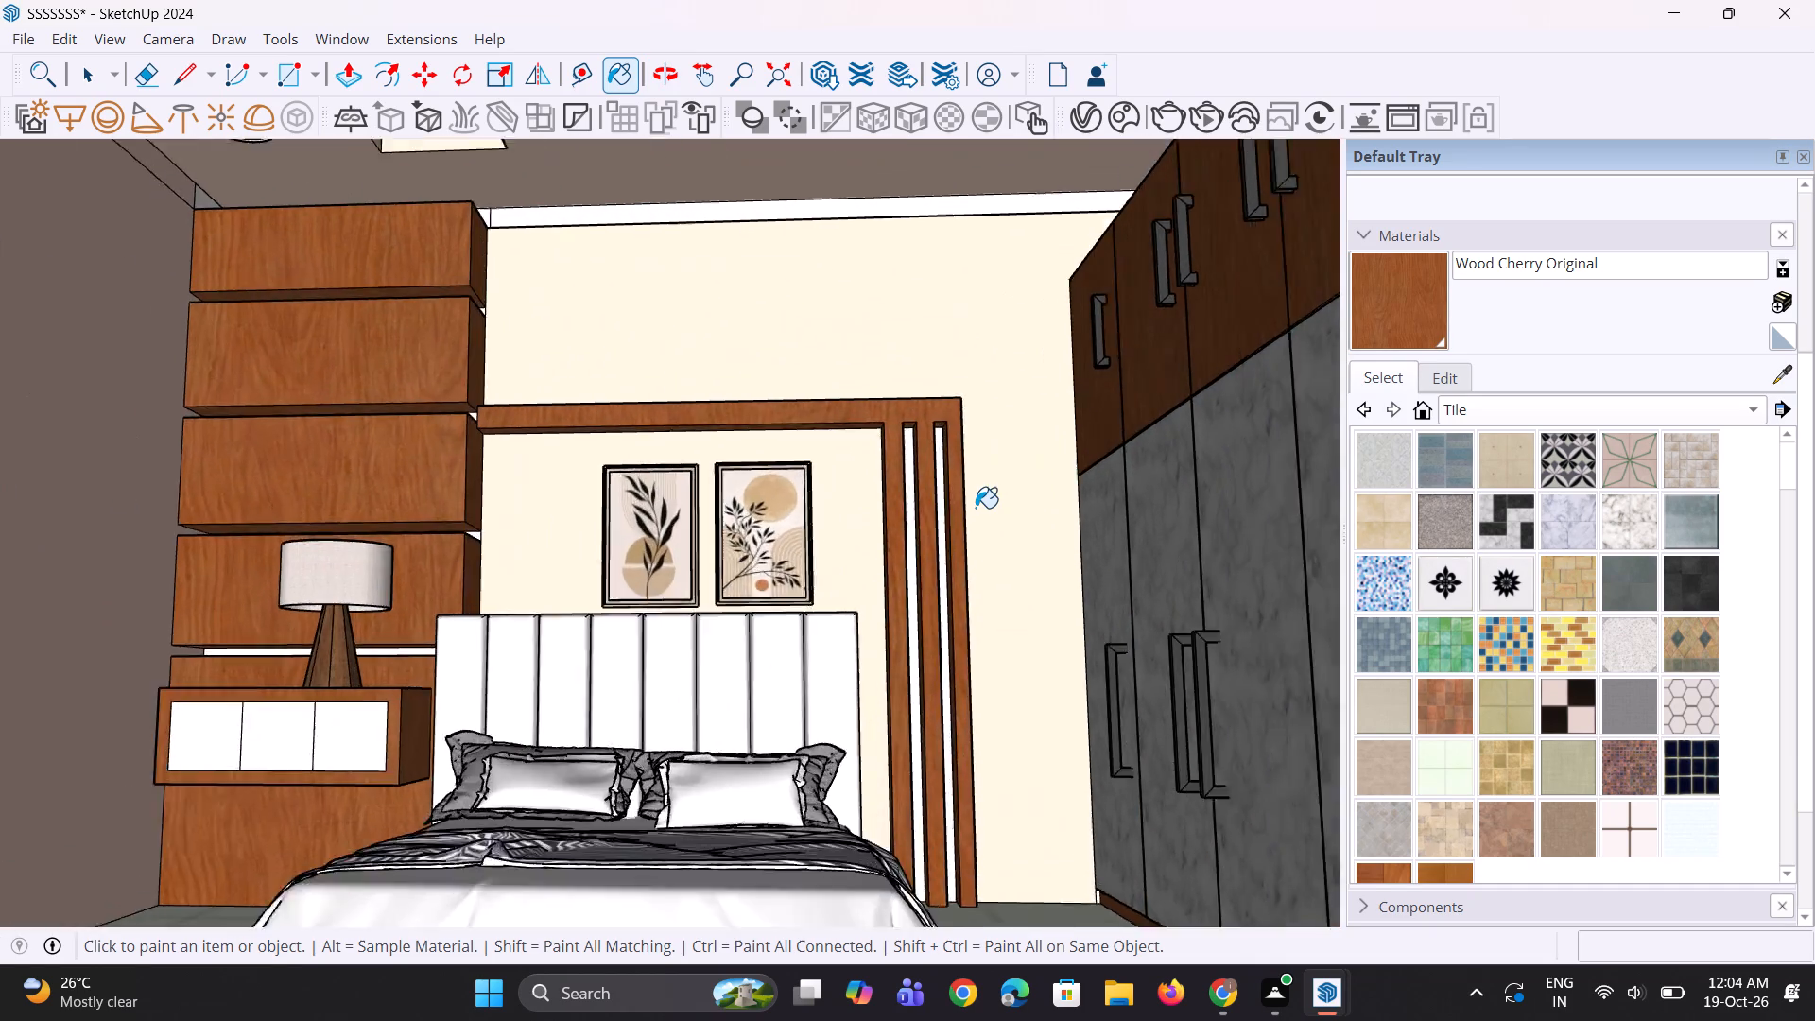
scroll(976, 508, "up", 6)
middle_click_drag(976, 508, 981, 518)
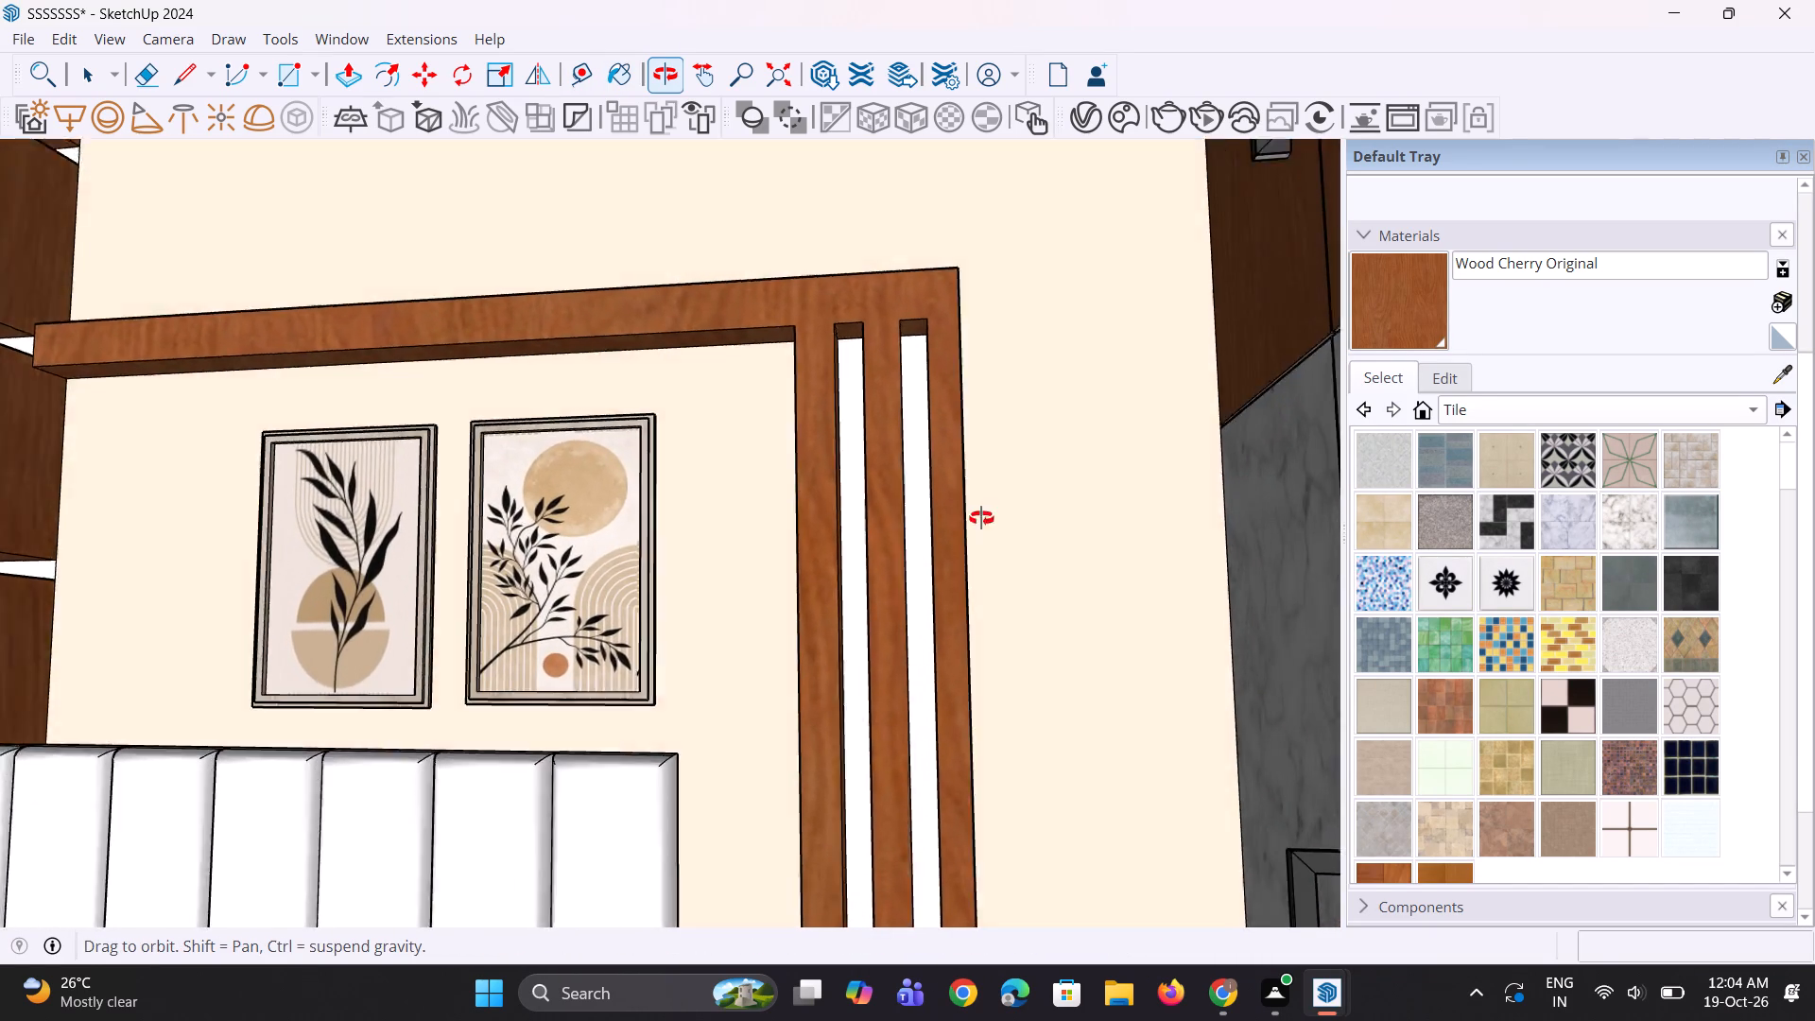
middle_click_drag(981, 518, 1015, 535)
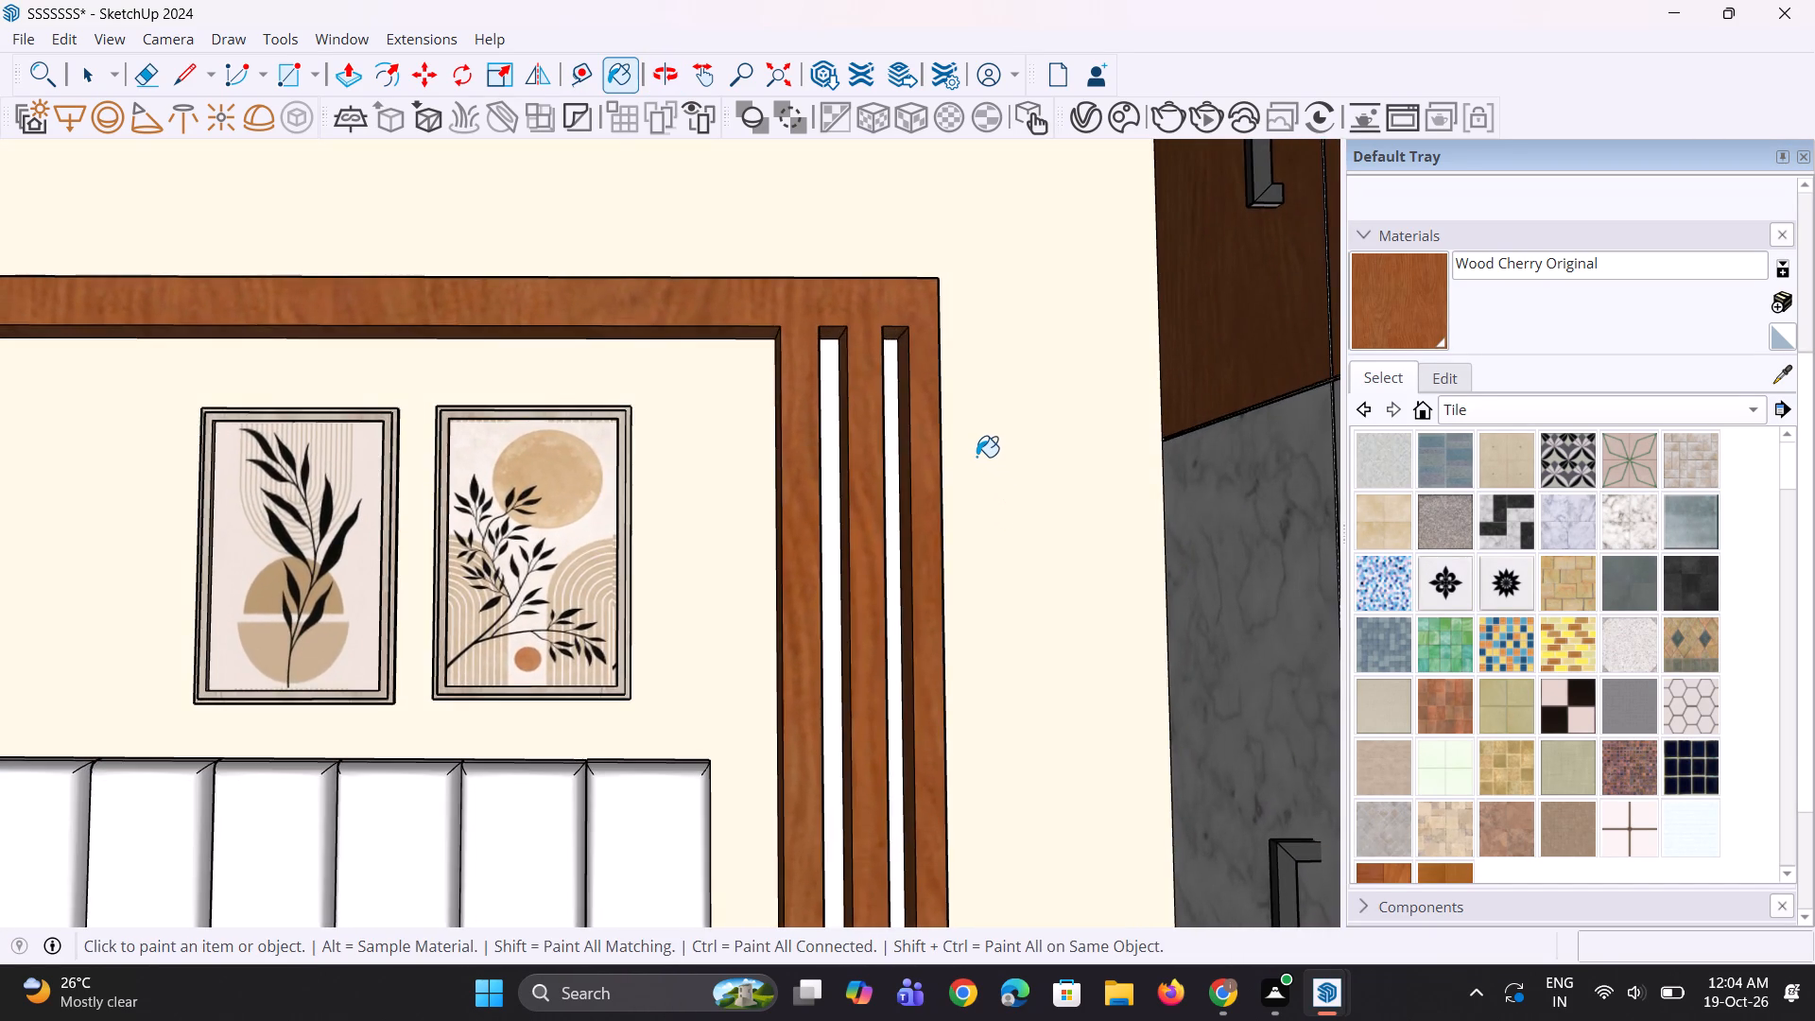
scroll(977, 457, "down", 15)
middle_click_drag(1048, 497, 1012, 549)
scroll(848, 457, "down", 5)
middle_click_drag(982, 439, 943, 540)
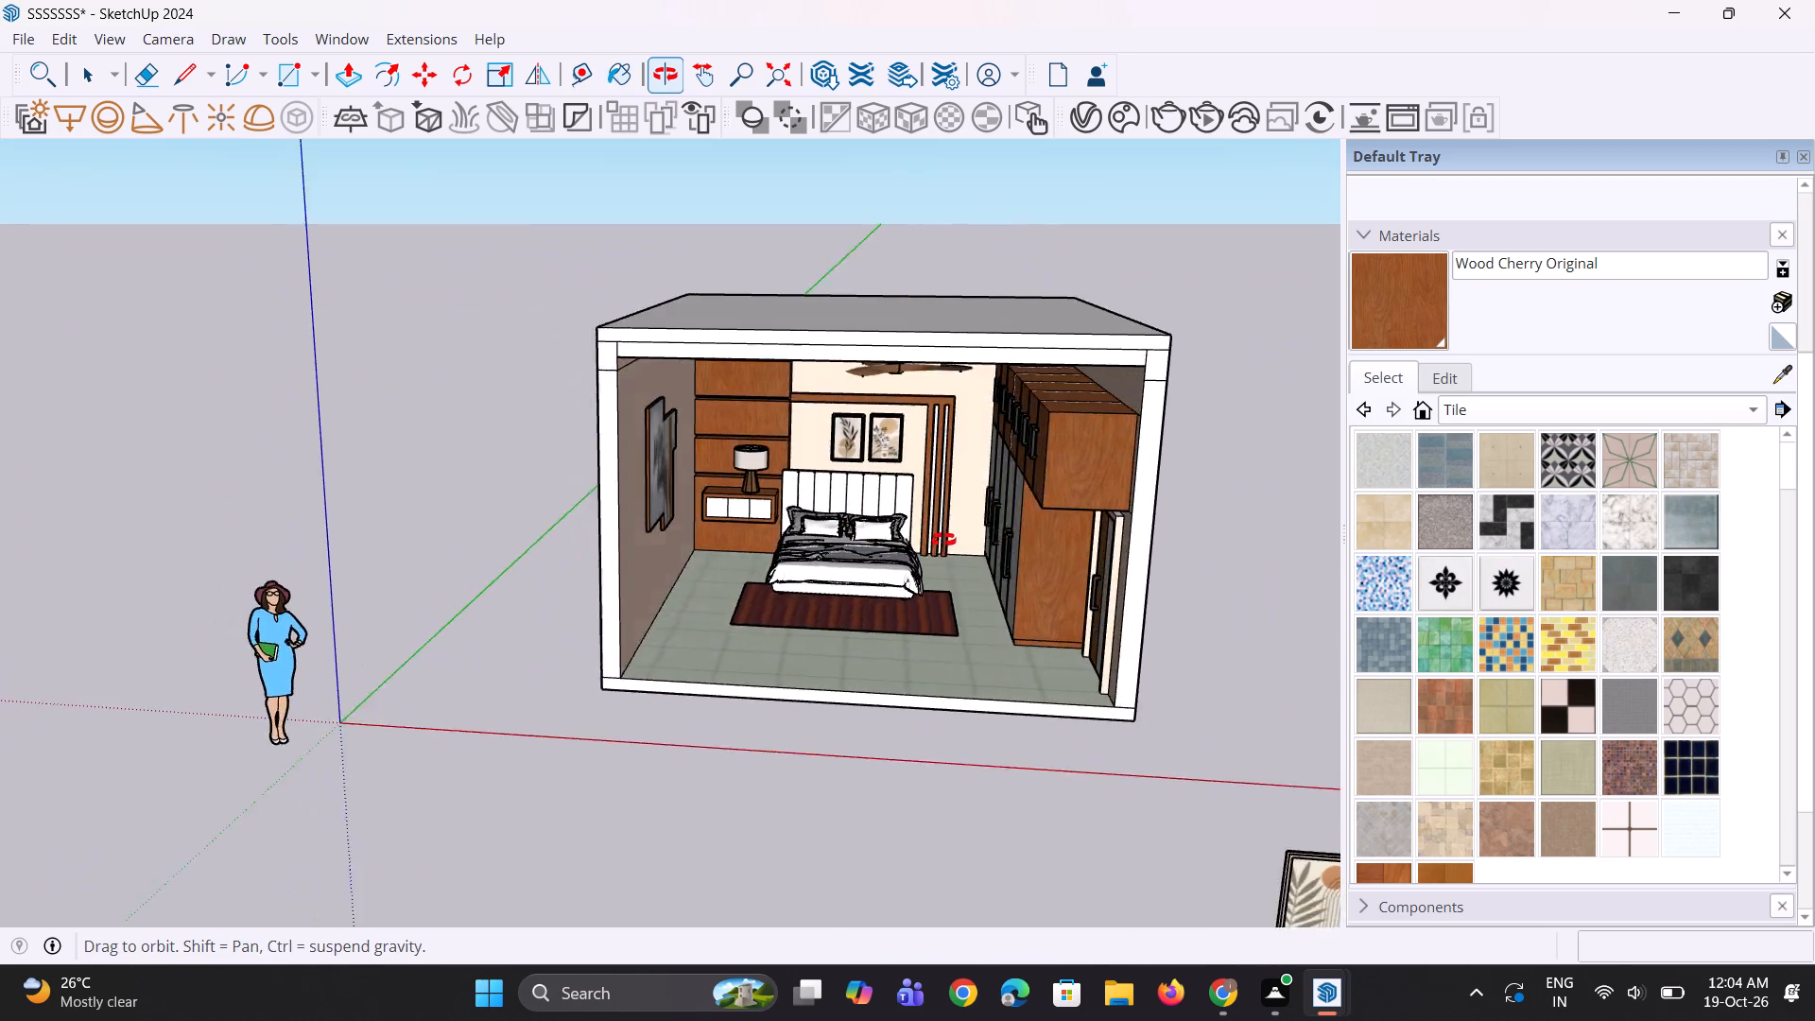
middle_click_drag(943, 540, 1041, 362)
scroll(1067, 476, "up", 3)
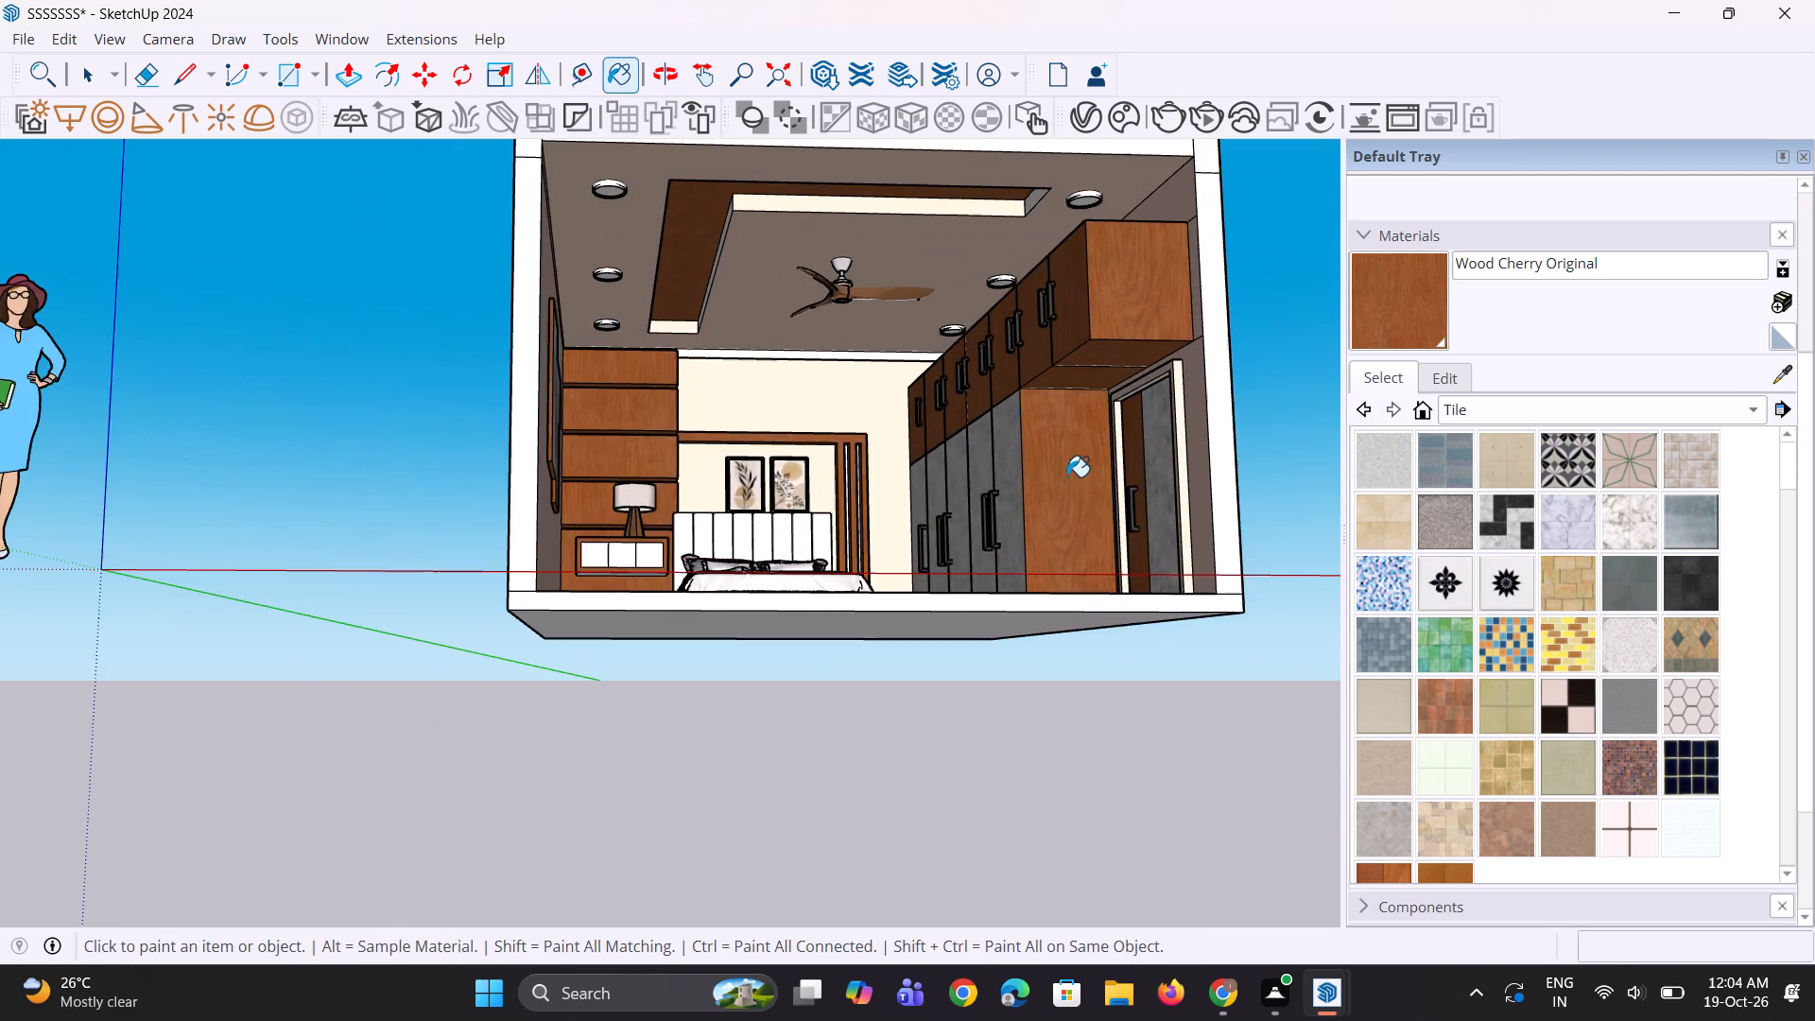
scroll(1067, 476, "up", 3)
middle_click_drag(1067, 487, 1073, 623)
scroll(828, 545, "down", 2)
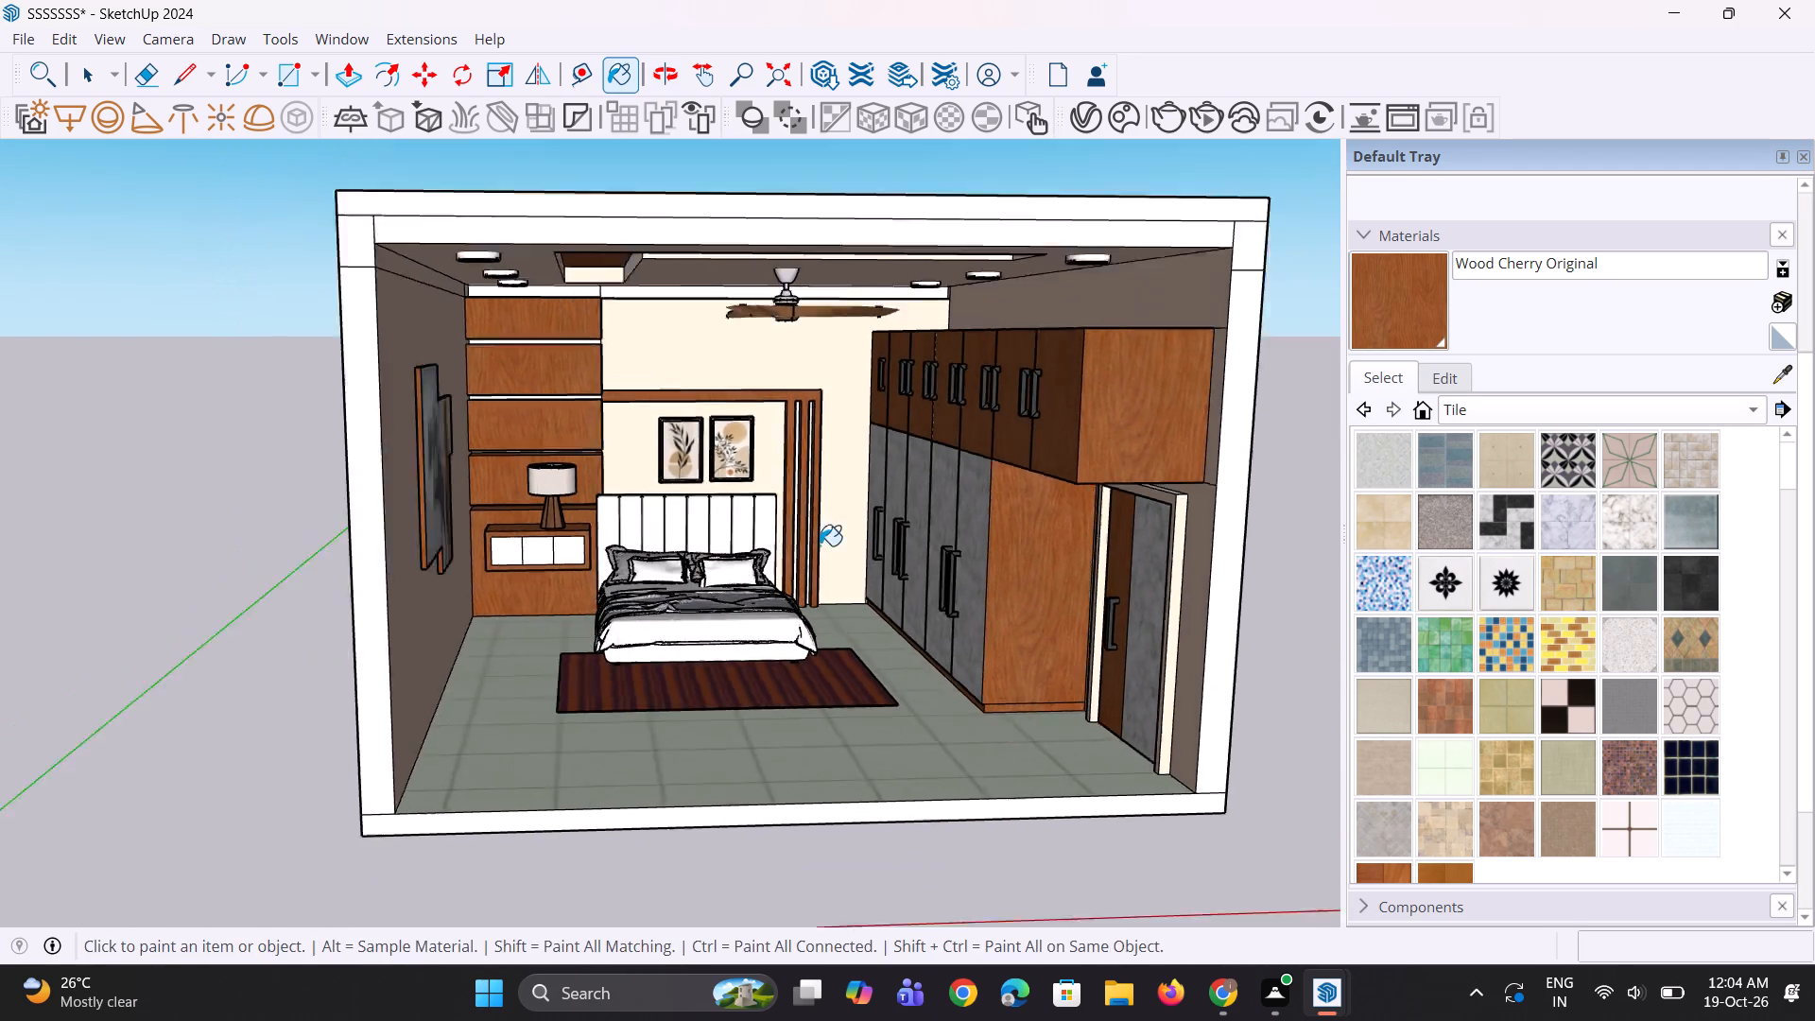
scroll(820, 545, "down", 3)
middle_click_drag(879, 538, 919, 538)
scroll(907, 538, "up", 1)
scroll(1154, 525, "up", 3)
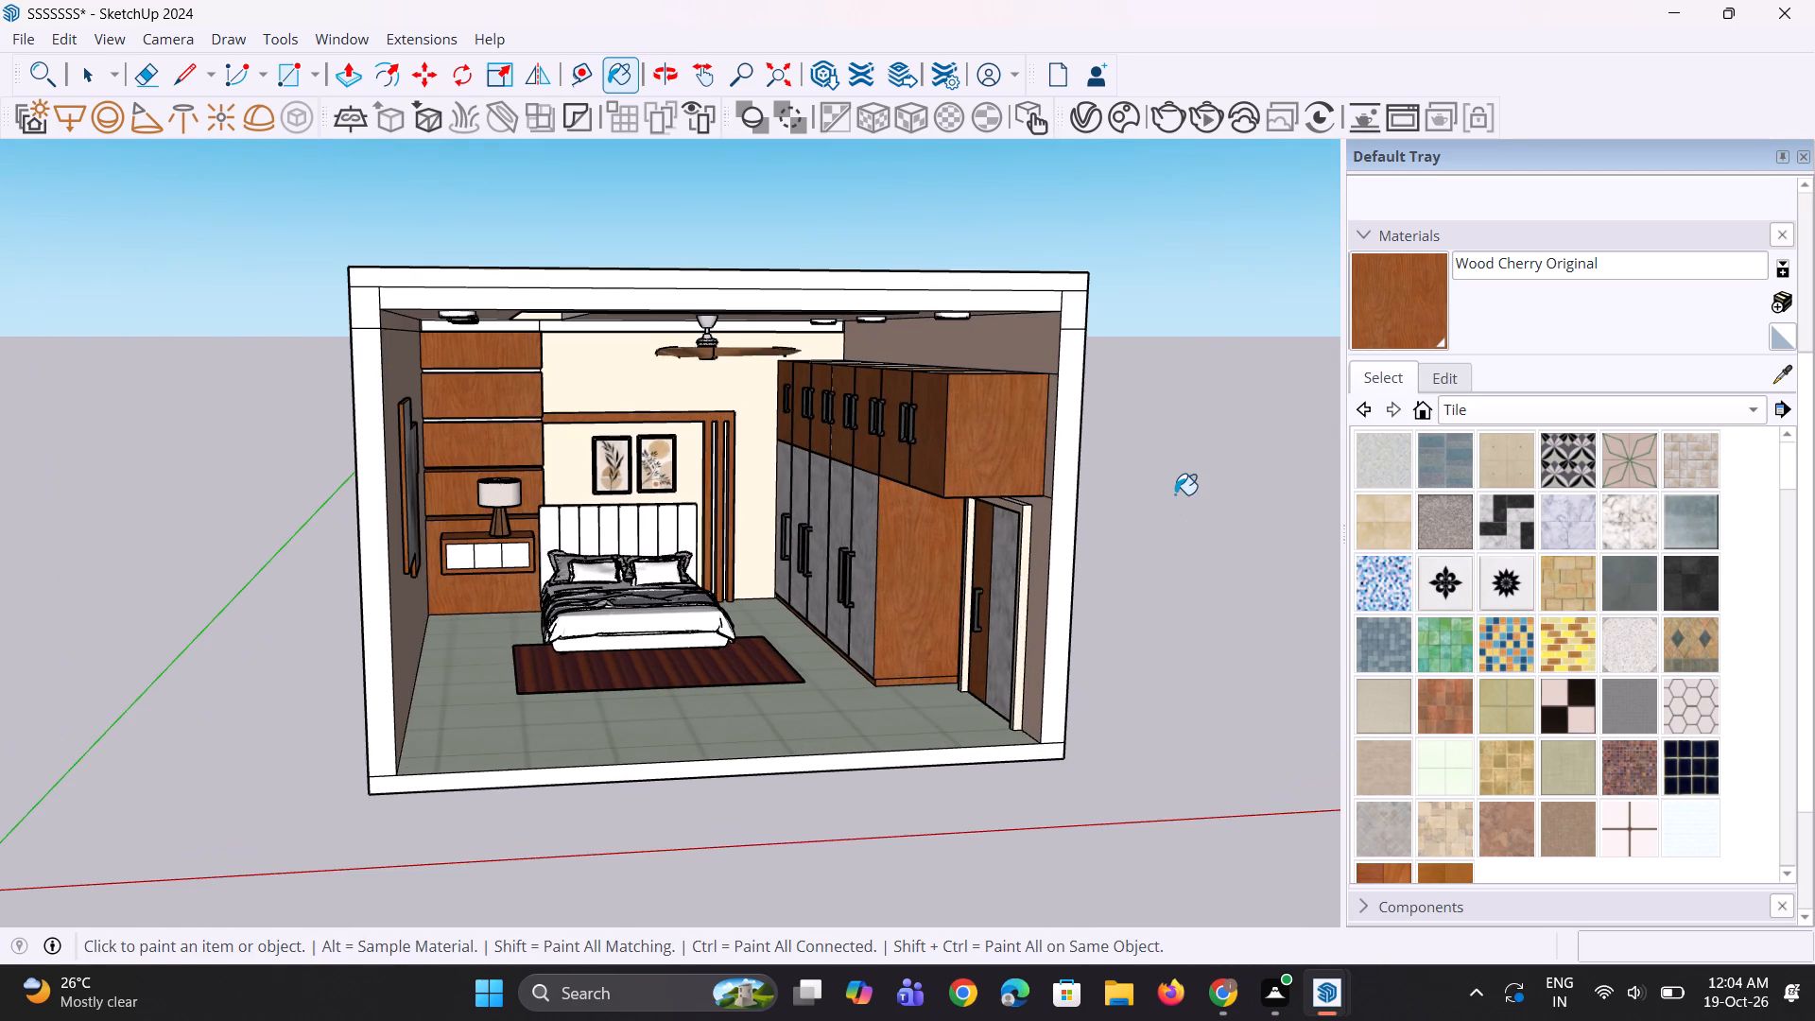
key("space")
key("space")
scroll(1115, 562, "down", 2)
middle_click_drag(1115, 562, 1079, 469)
scroll(933, 378, "up", 2)
scroll(683, 348, "up", 2)
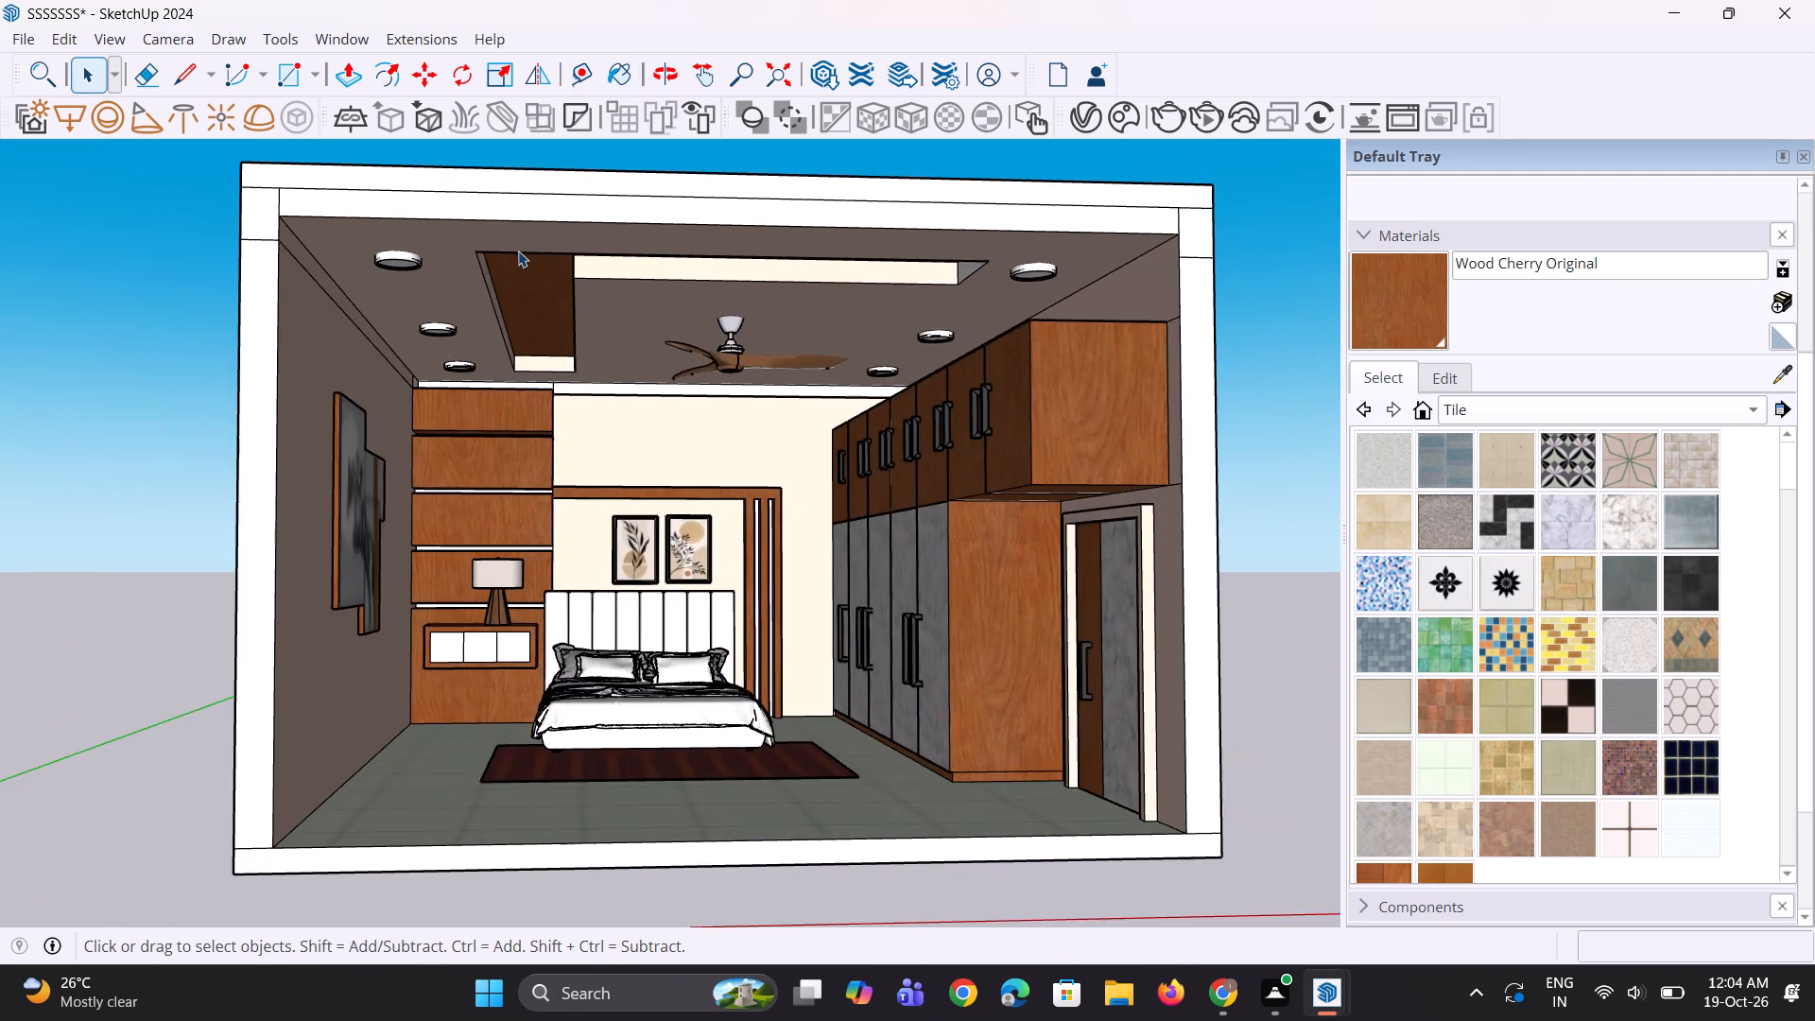
scroll(518, 251, "up", 2)
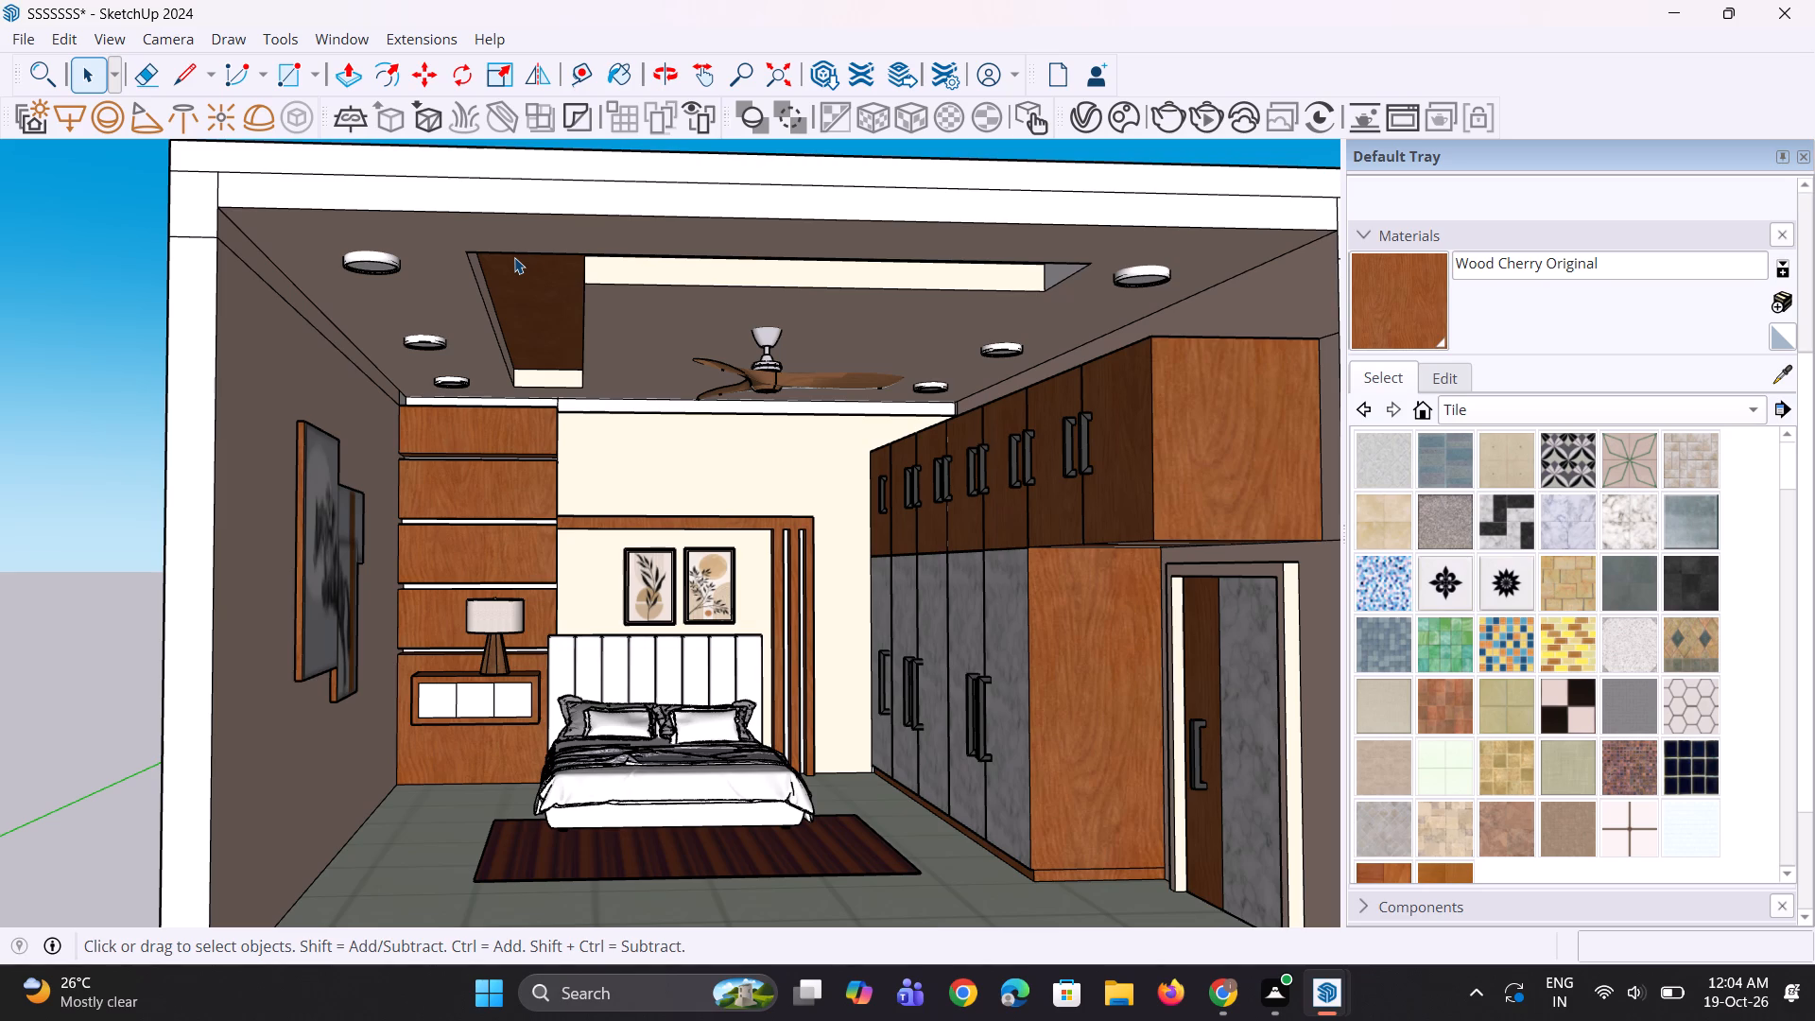
Save the bedroom model with the whole room in view from its open side.
scroll(345, 348, "down", 2)
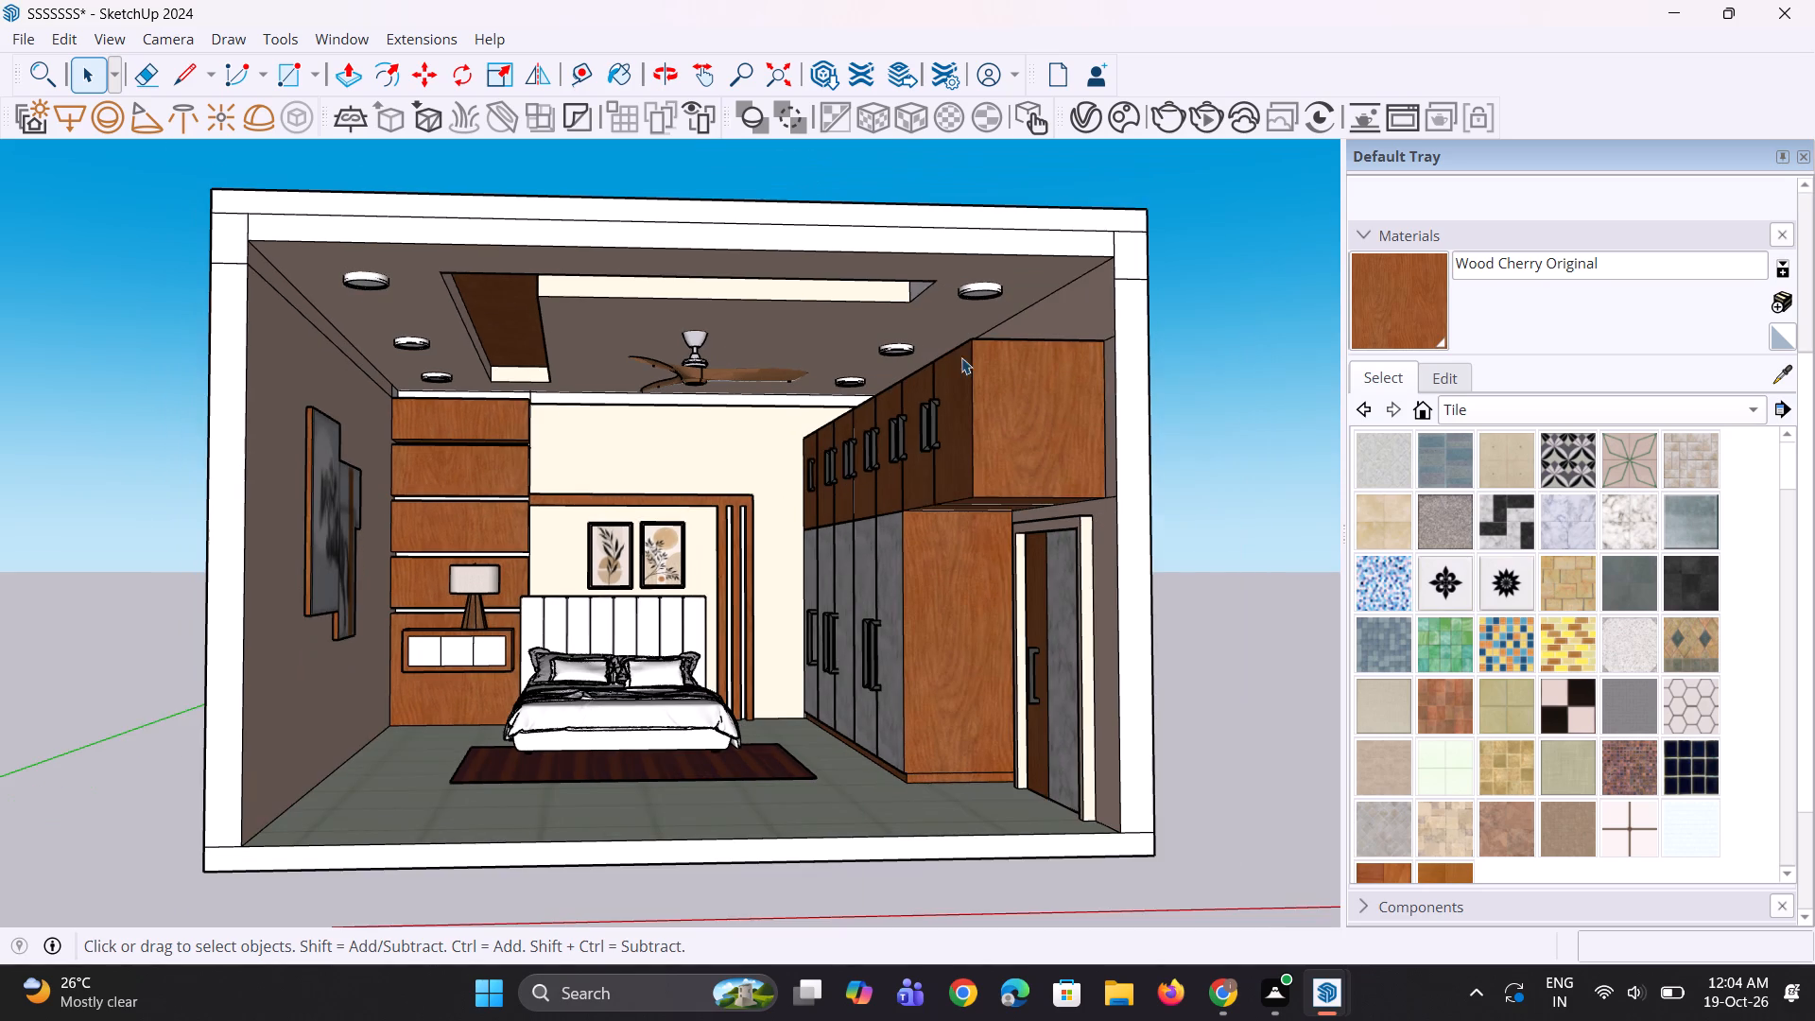
scroll(1050, 379, "up", 1)
scroll(812, 355, "up", 1)
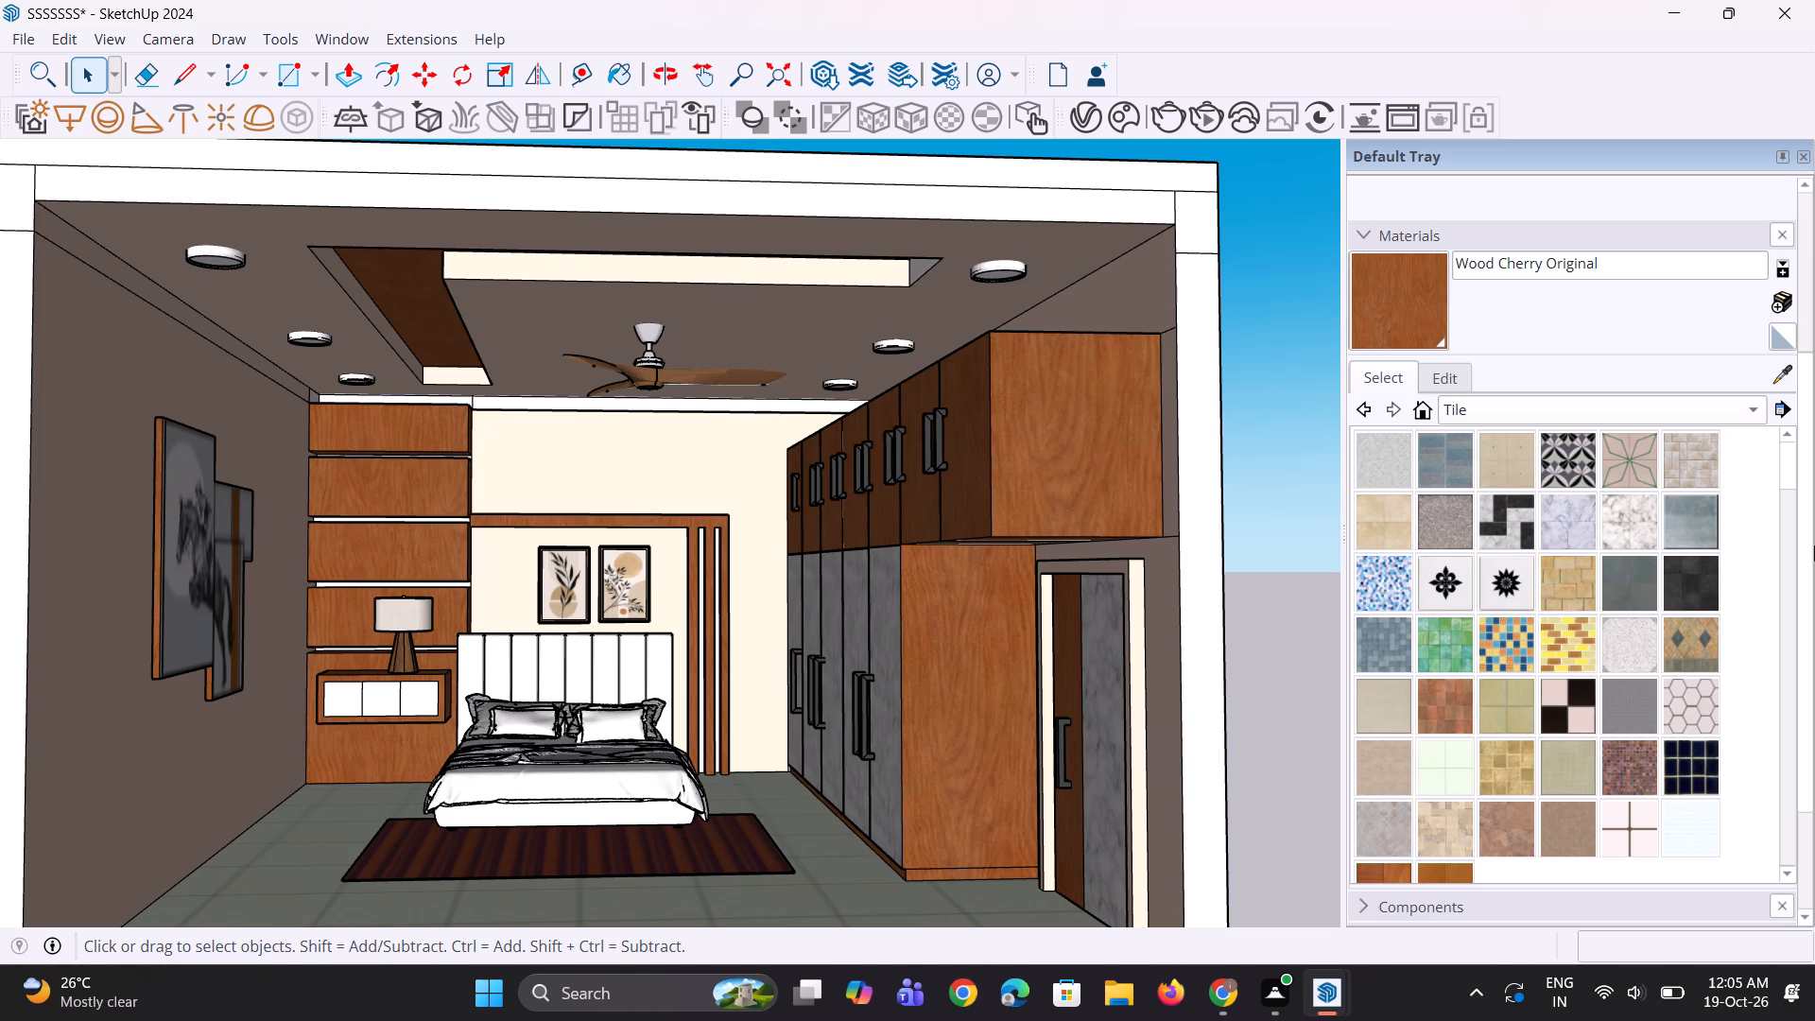
scroll(1759, 621, "down", 2)
scroll(1030, 712, "down", 4)
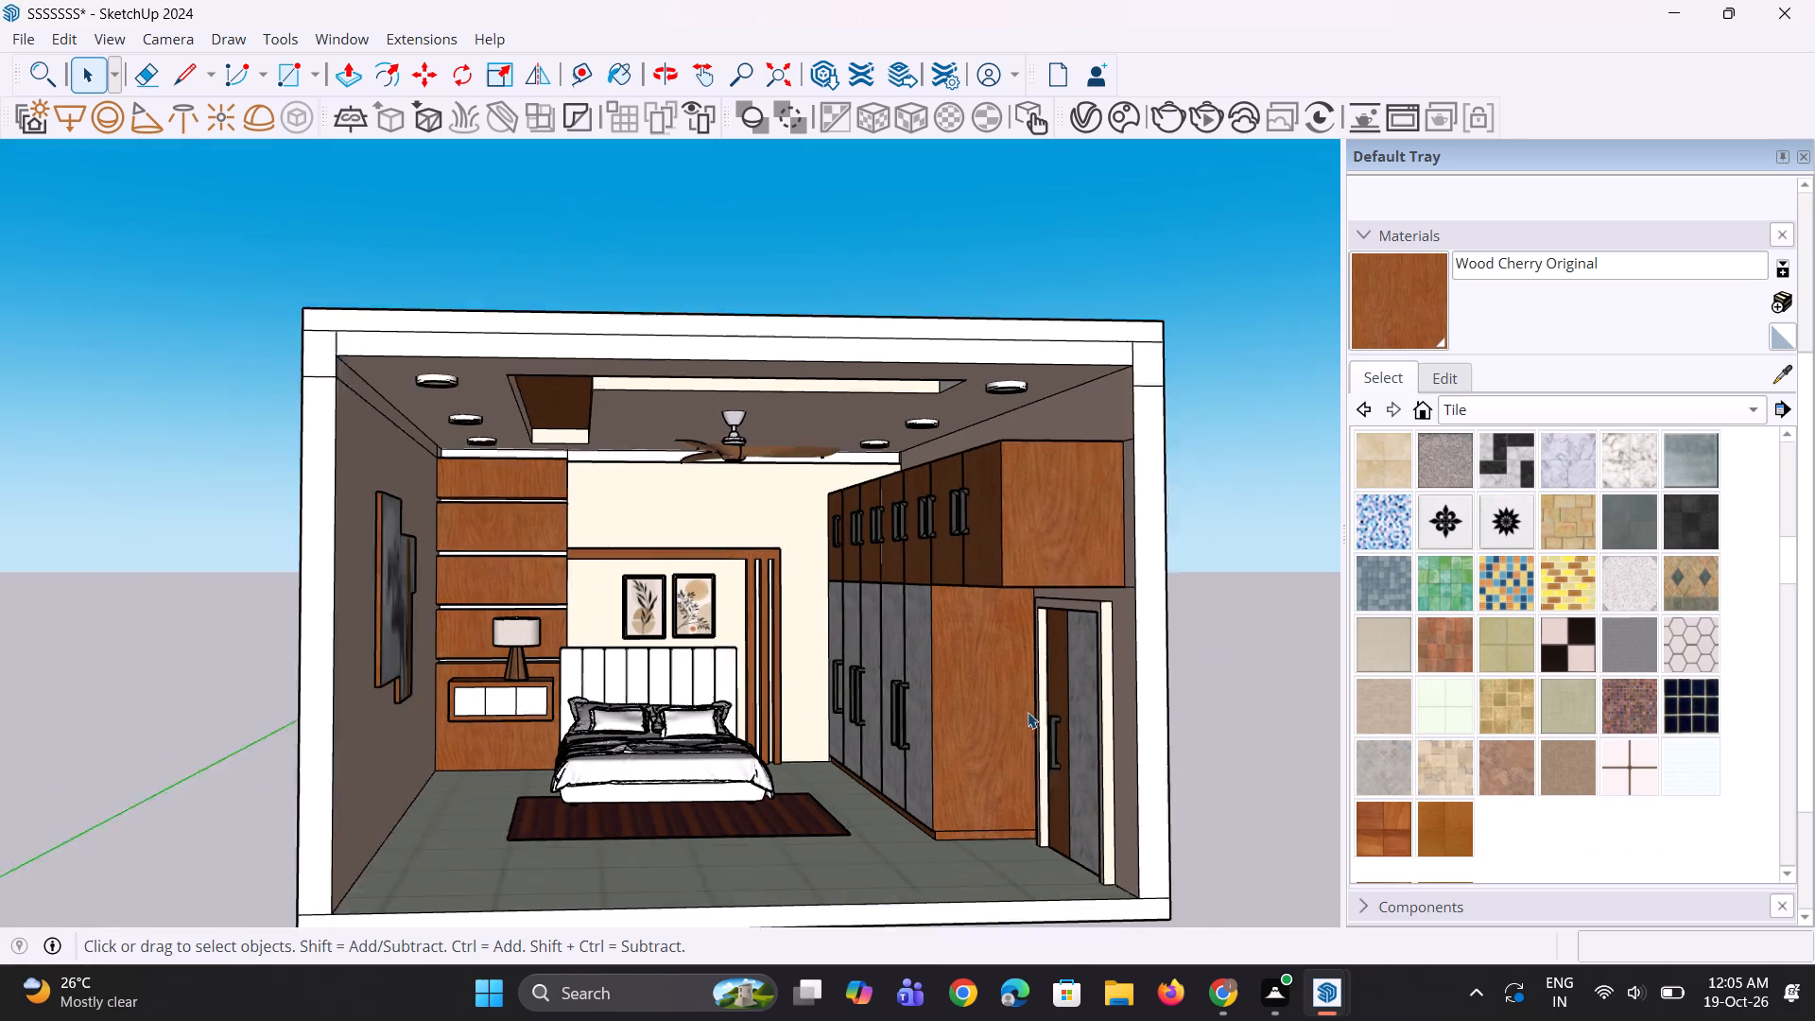
key("ctrl+s")
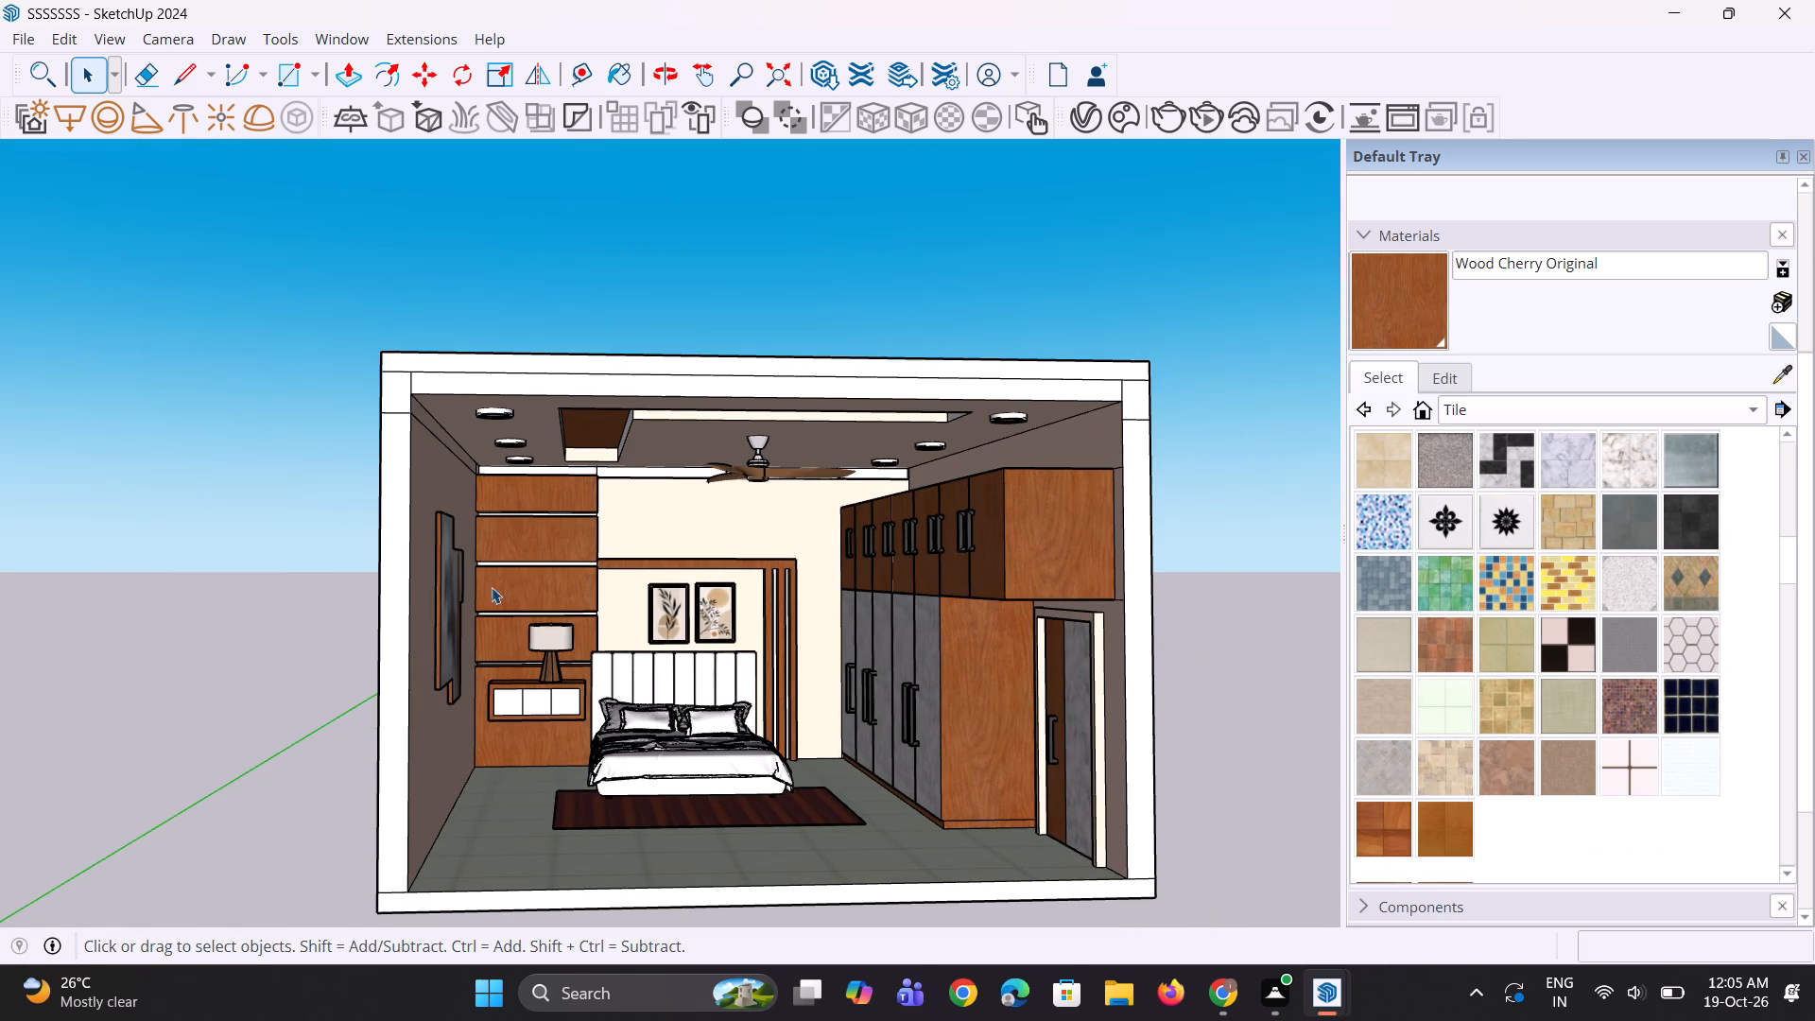
Export the current bedroom view as a 2D PNG graphic named SSSSSSS in the Documents folder.
left_click(24, 43)
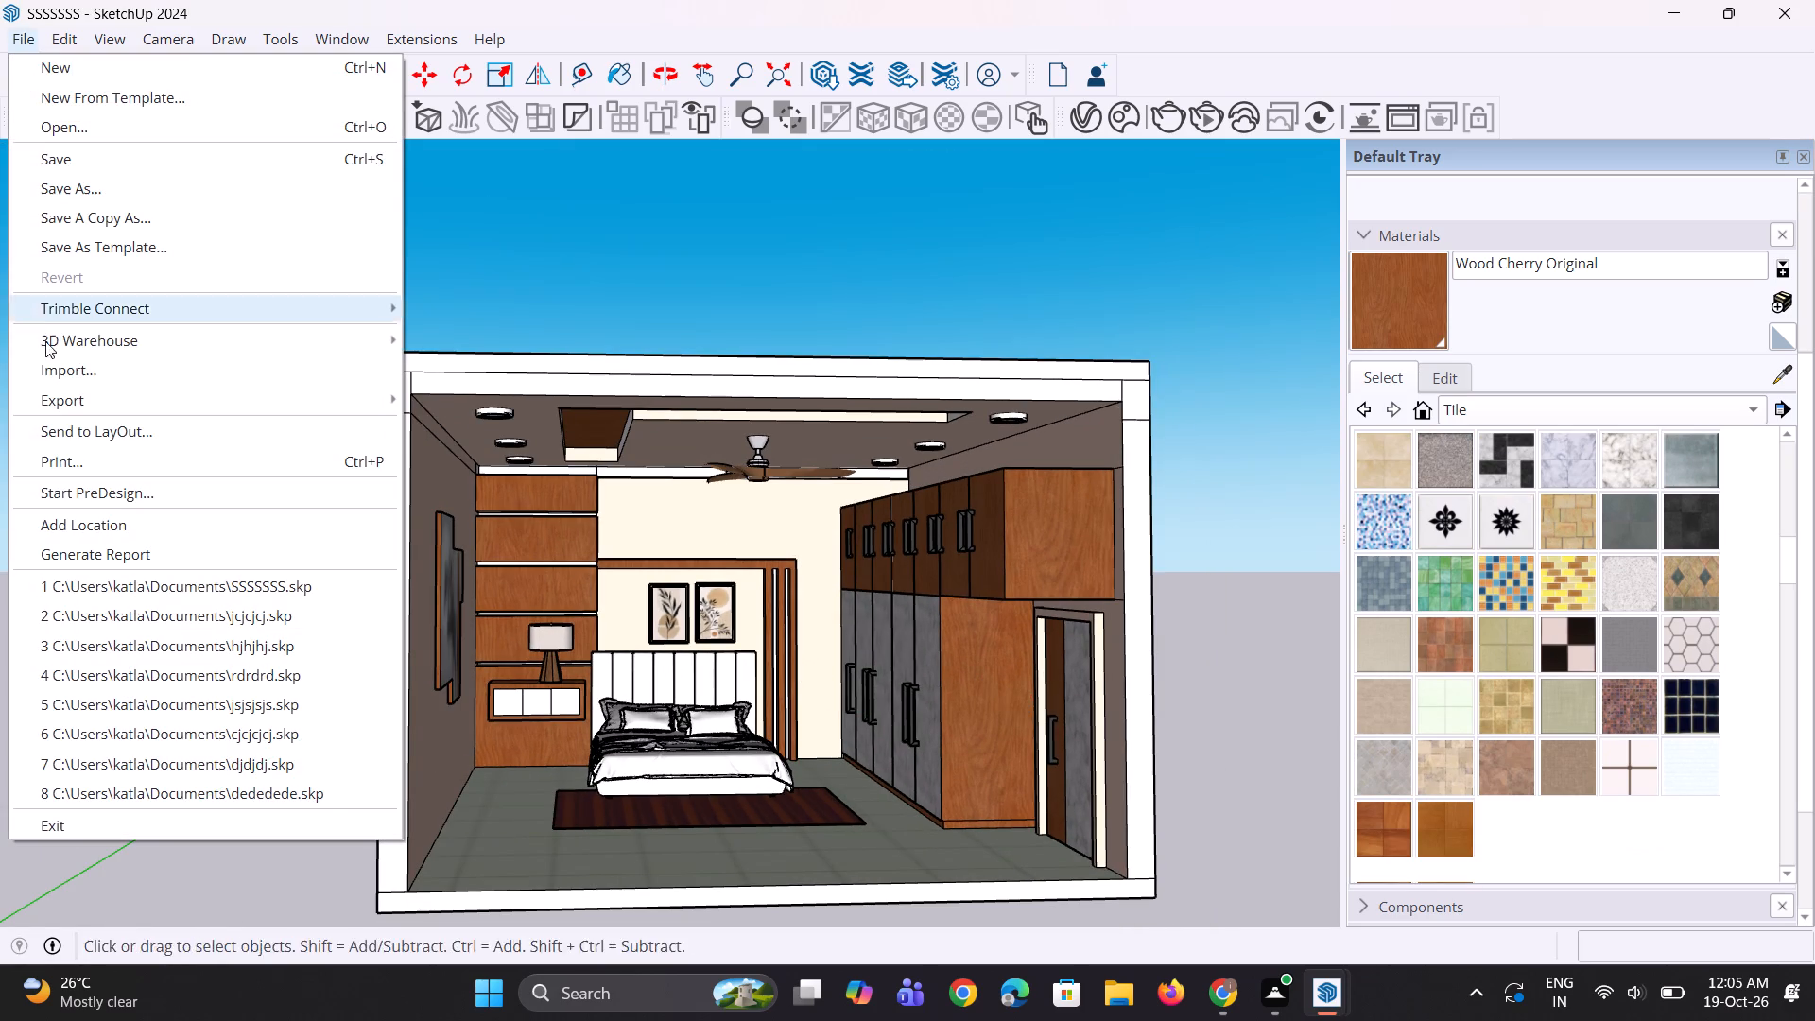
left_click(100, 397)
left_click(487, 439)
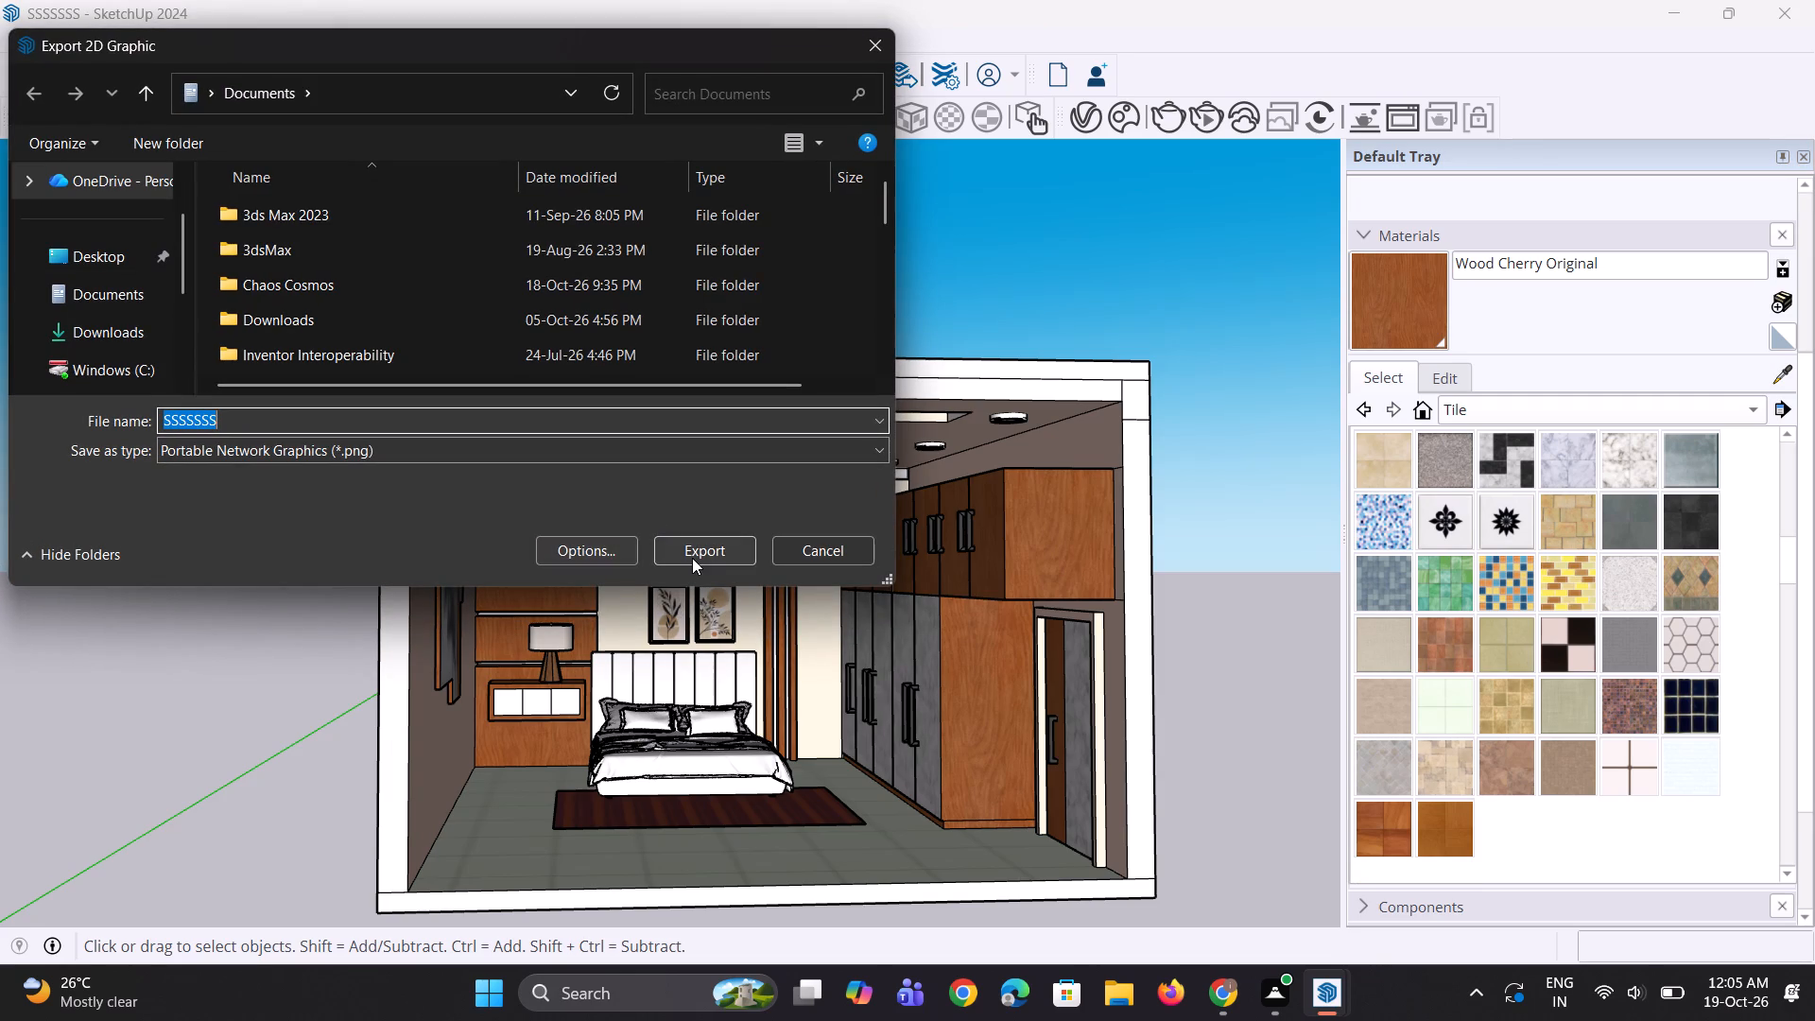
left_click(697, 558)
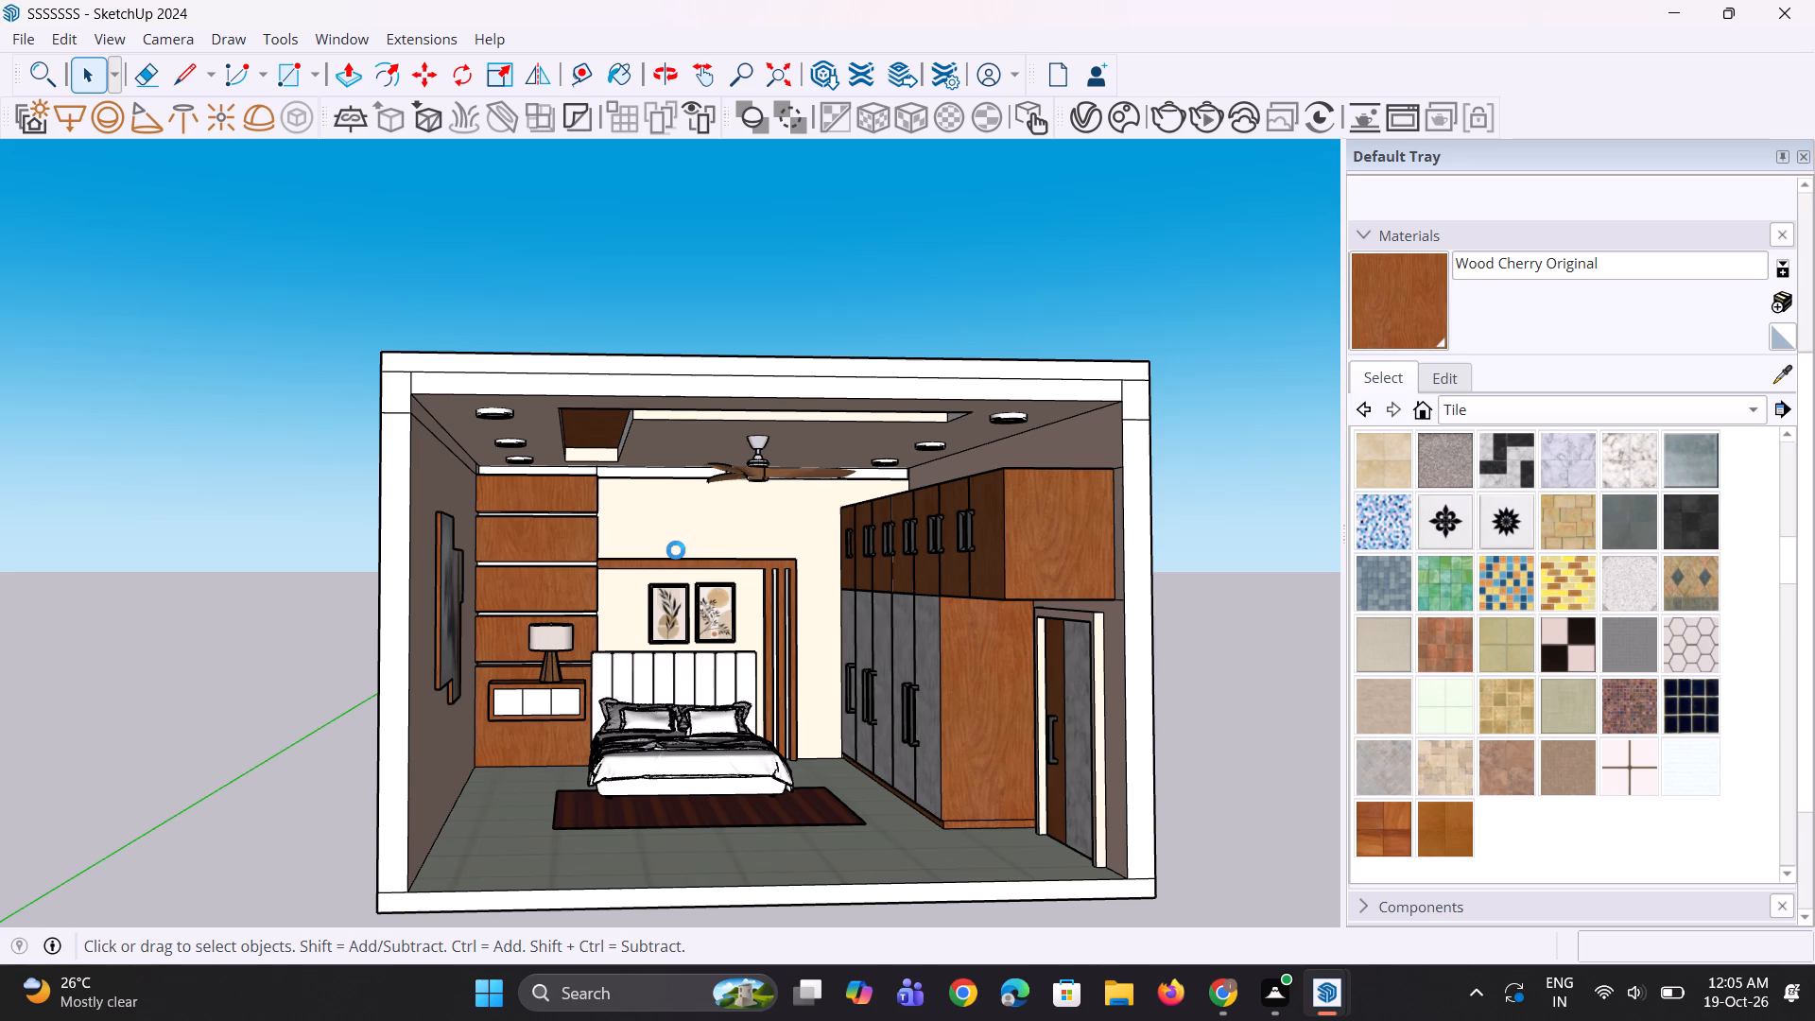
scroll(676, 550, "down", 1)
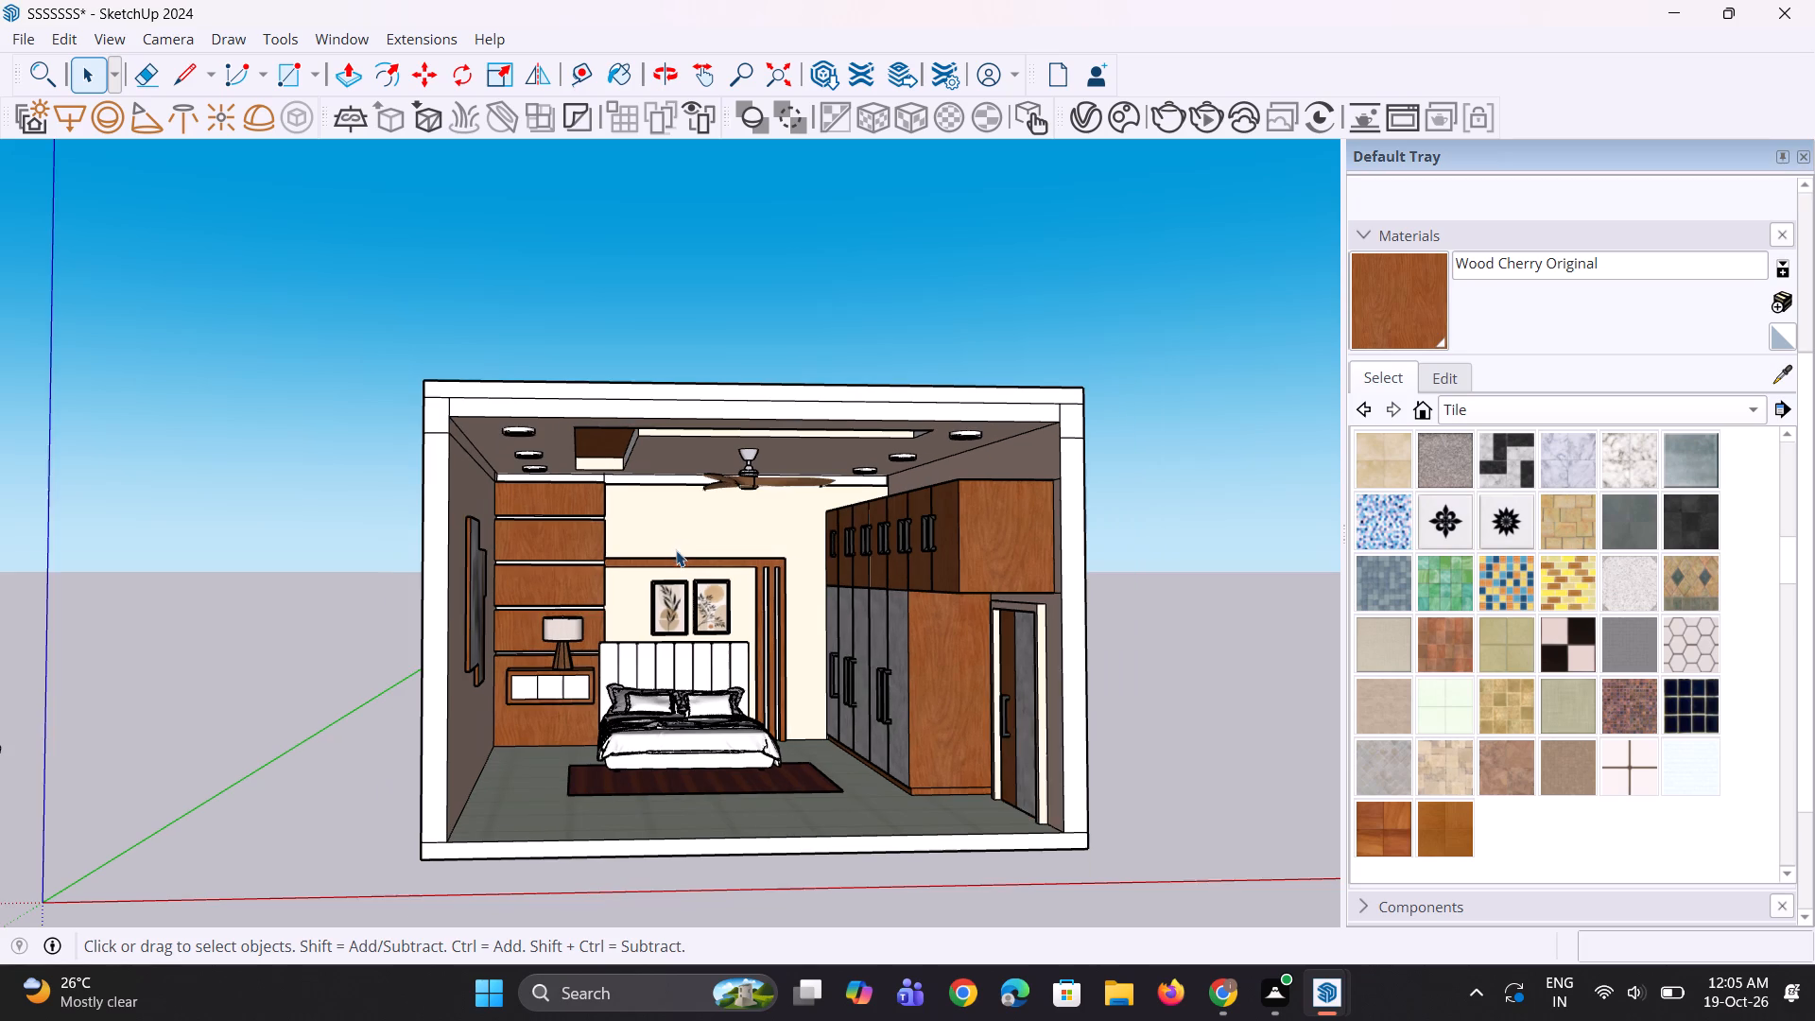